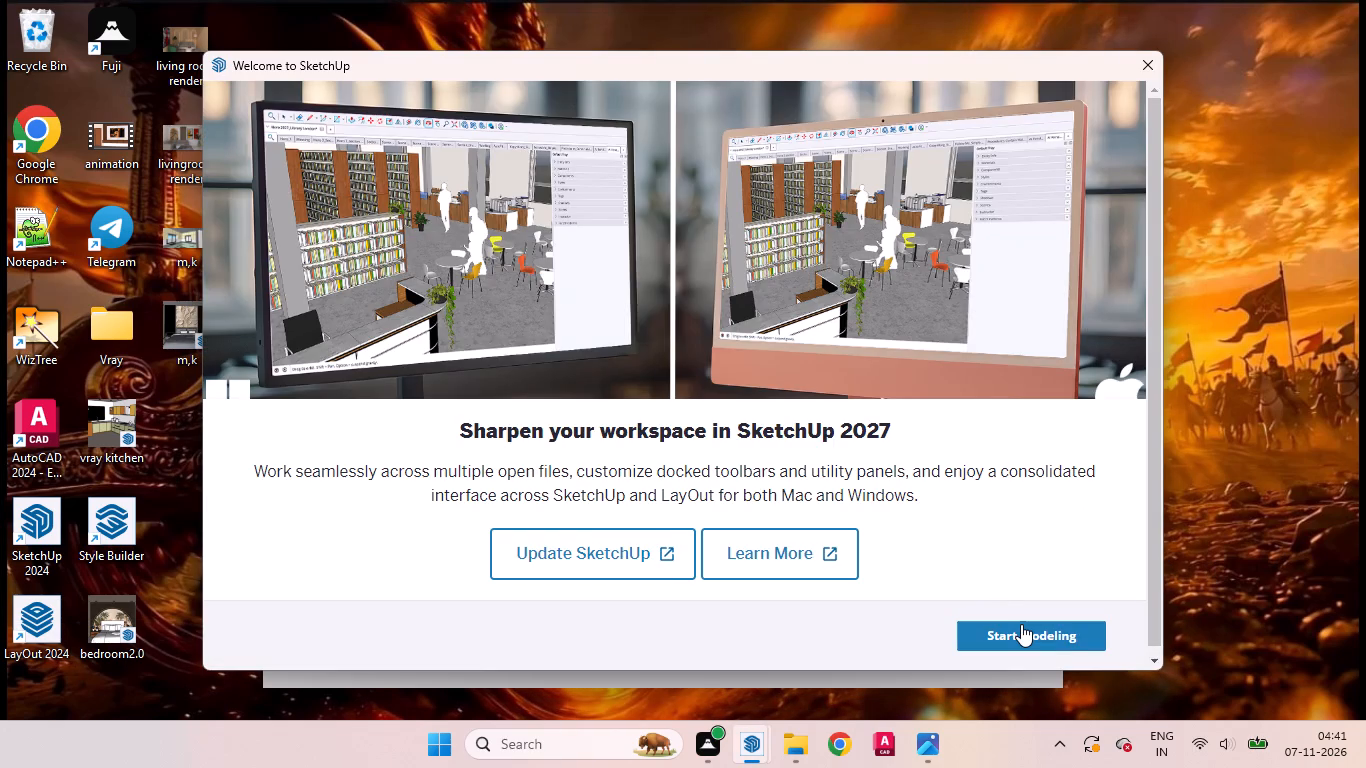
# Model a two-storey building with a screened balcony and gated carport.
# Start a new model from the Simple template in inches.
pyautogui.click(1021, 624)
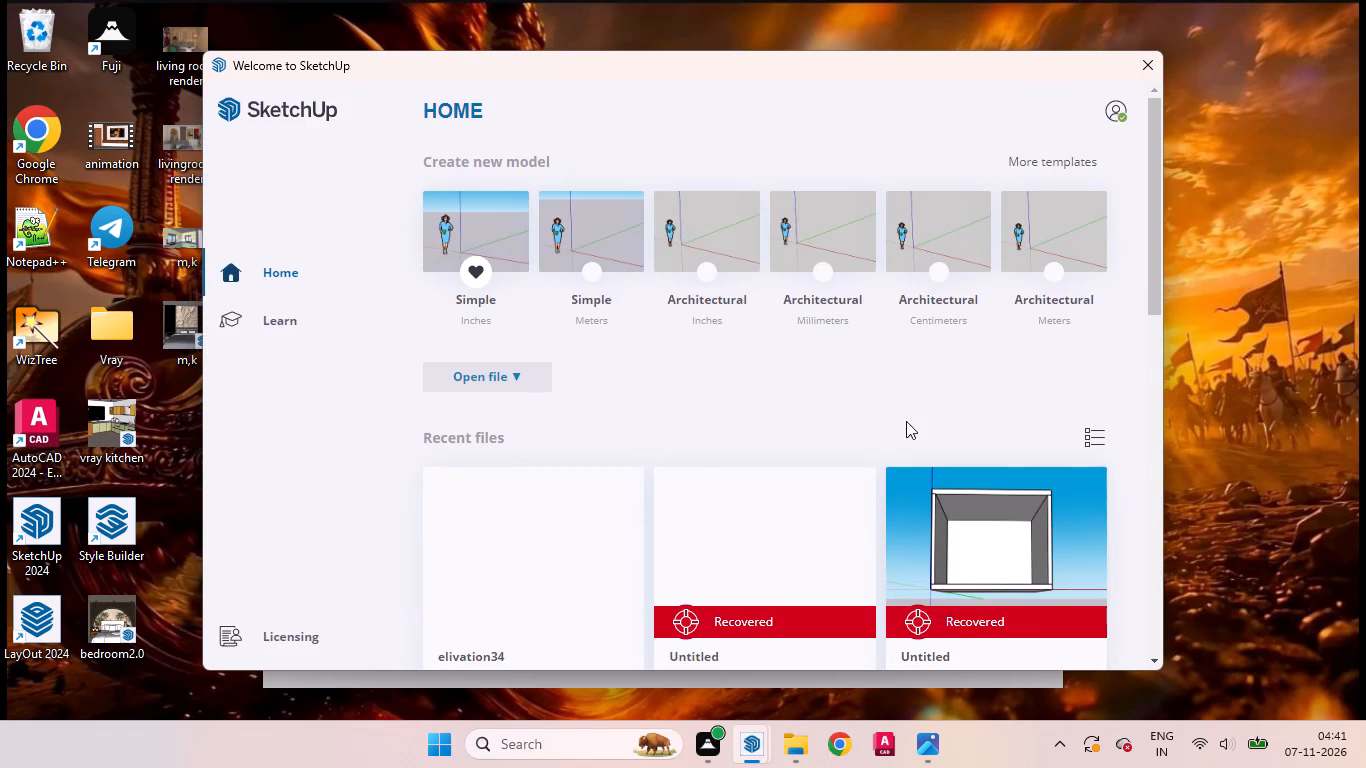
pyautogui.click(472, 233)
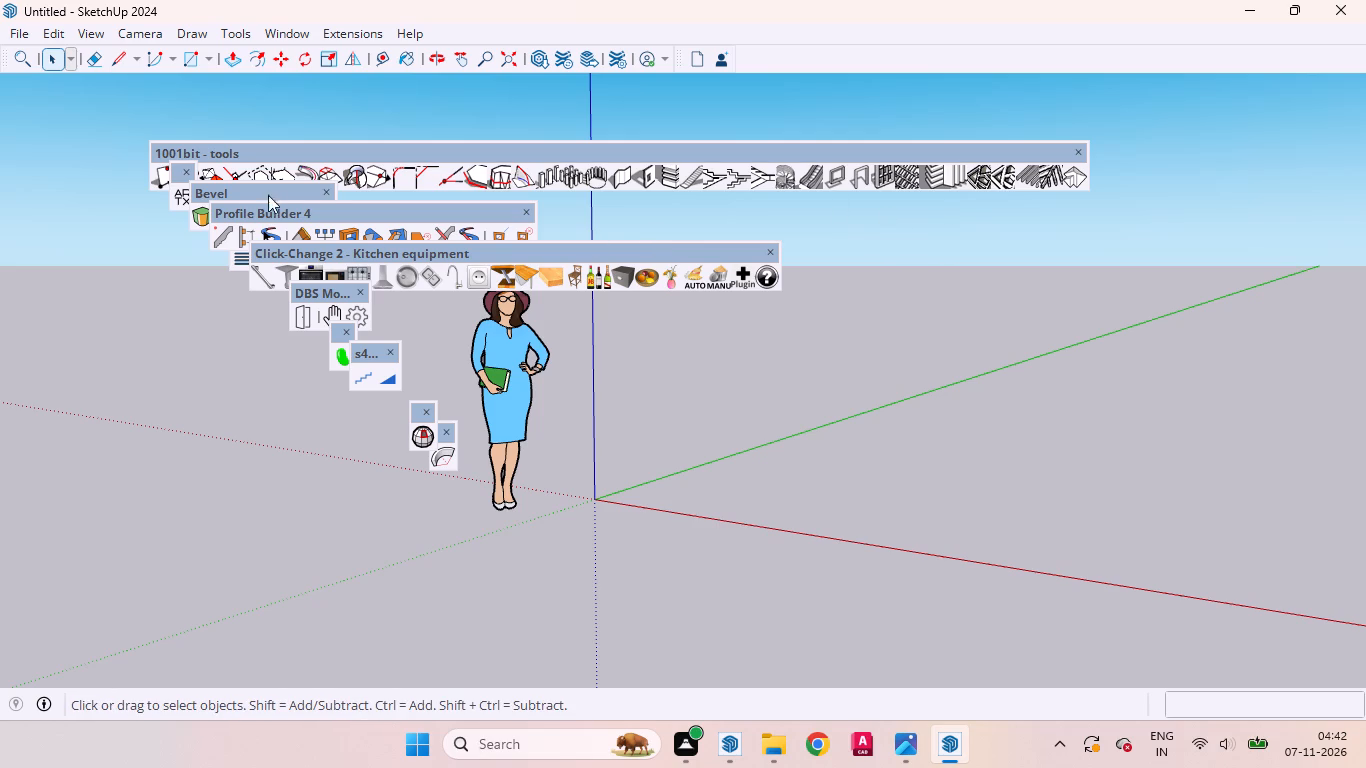
# Close the floating Profile Builder 4, FenceMaker, Click-Change 2, DBS Move, s4u-Stair and small untitled toolbars, keeping 1001bit - tools and Bevel.
pyautogui.click(183, 171)
pyautogui.click(524, 217)
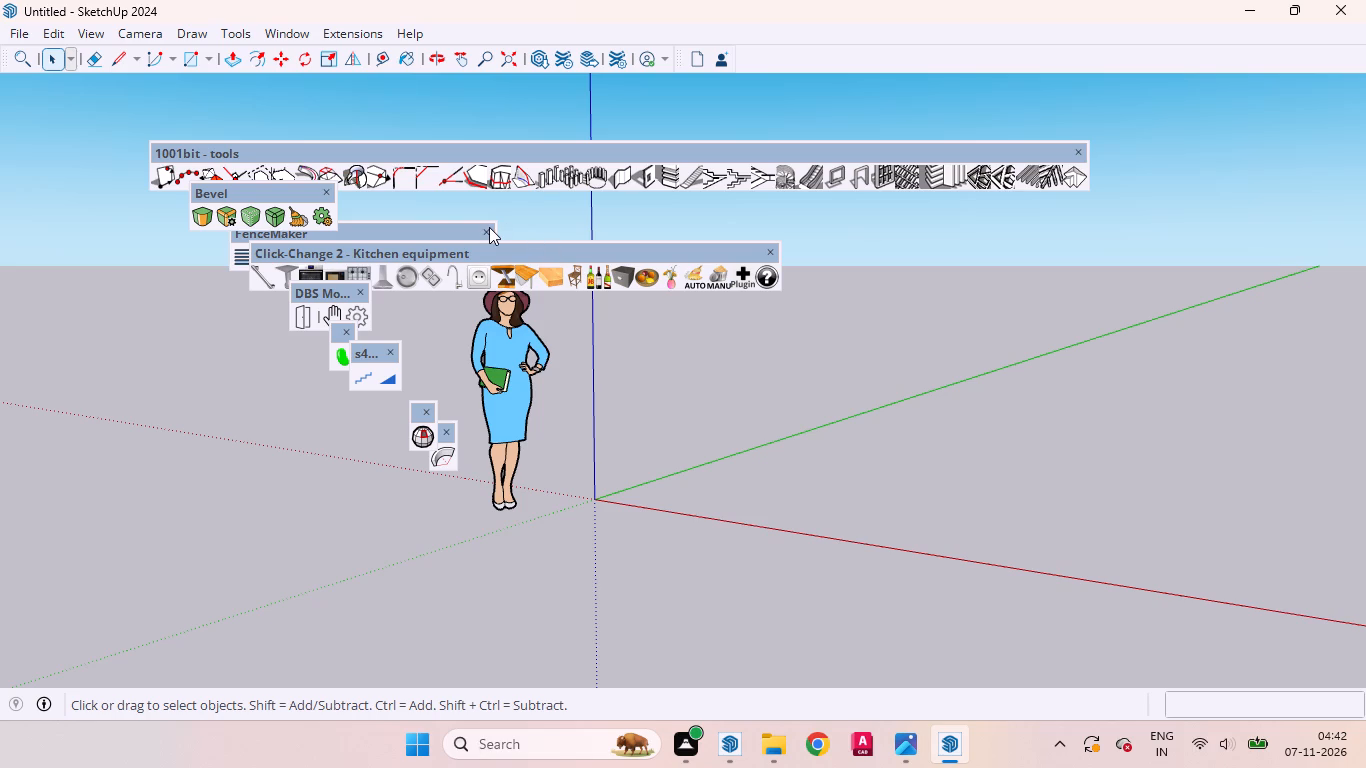
pyautogui.click(489, 227)
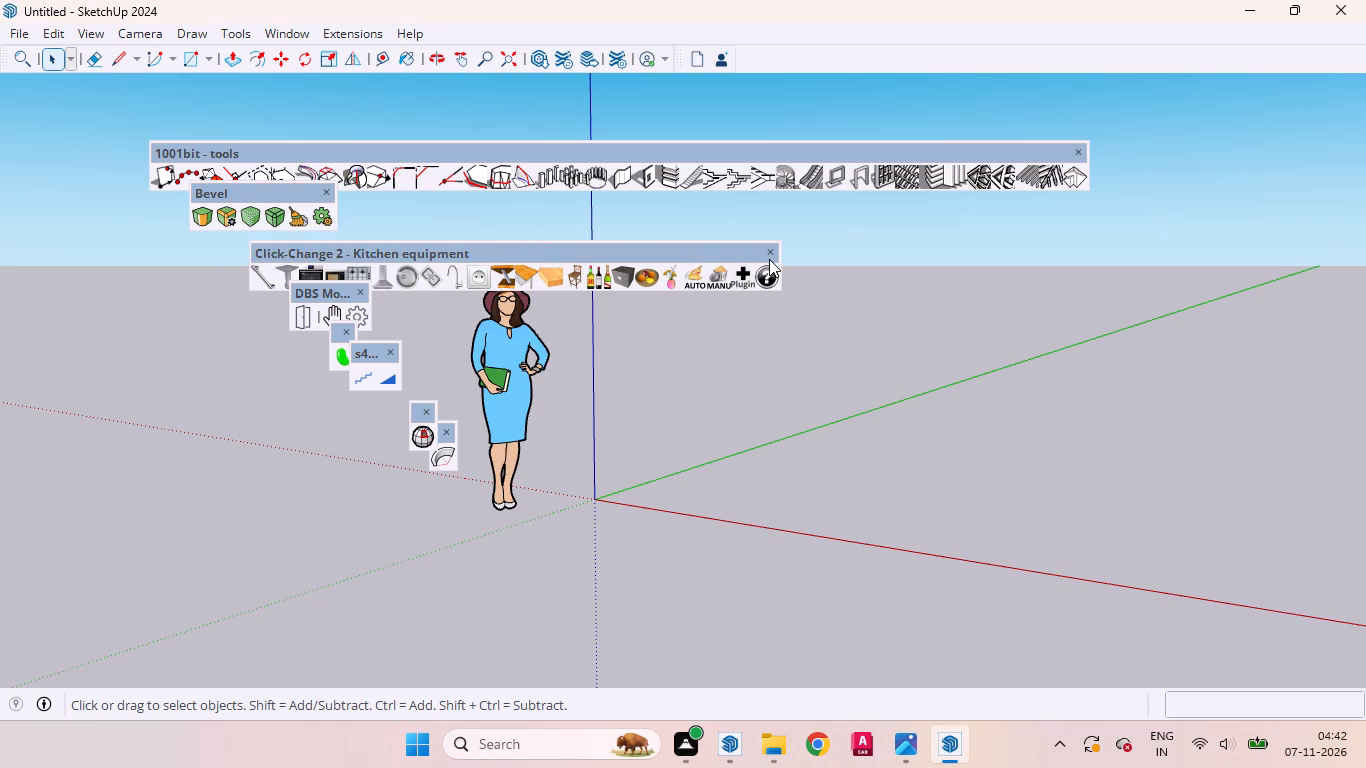
pyautogui.click(769, 259)
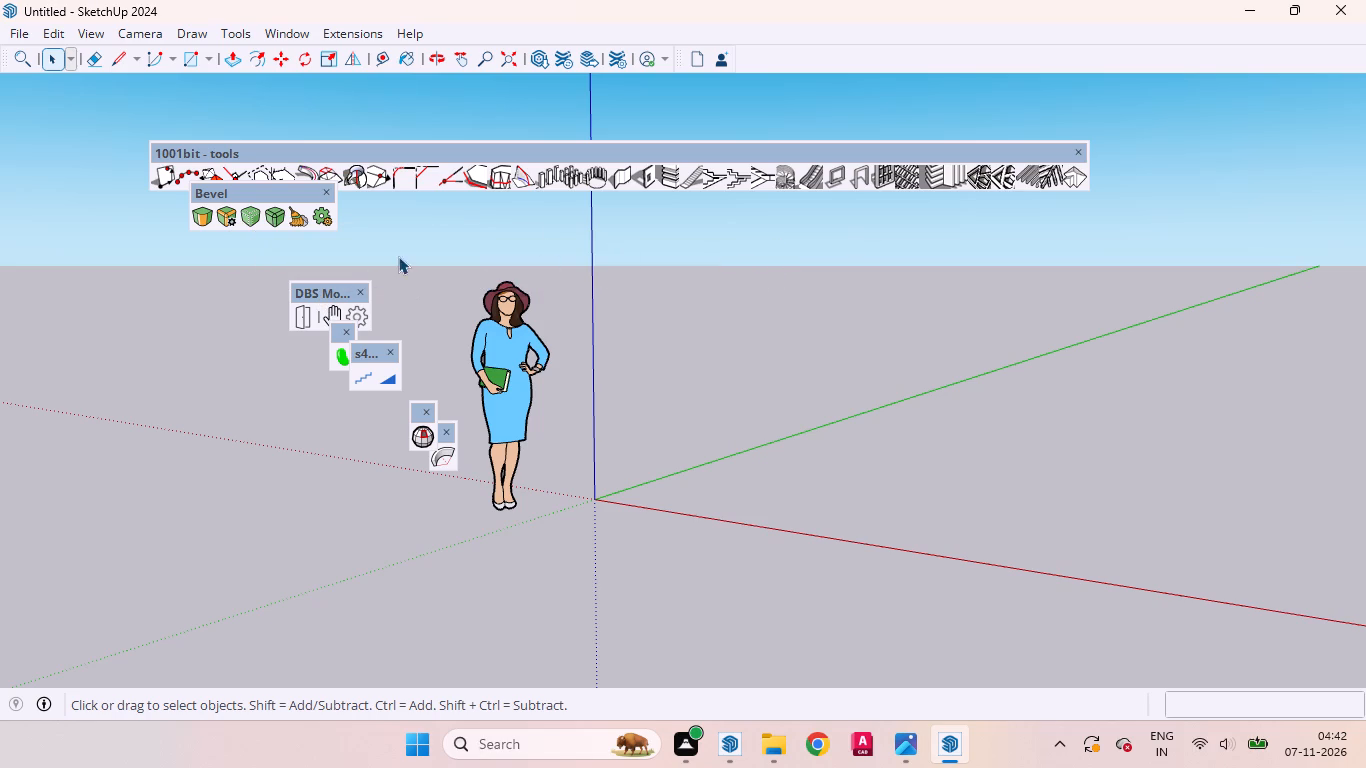
pyautogui.click(364, 292)
pyautogui.click(345, 328)
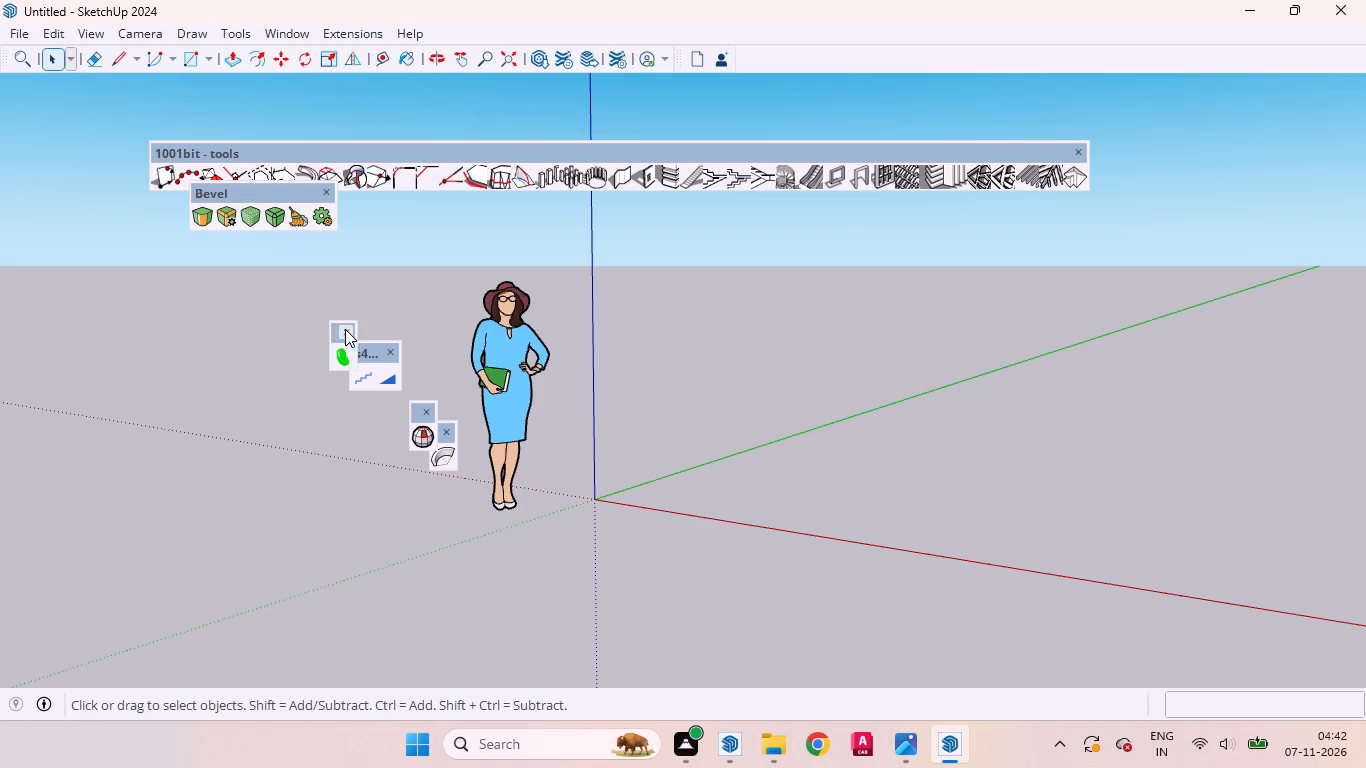
pyautogui.click(391, 353)
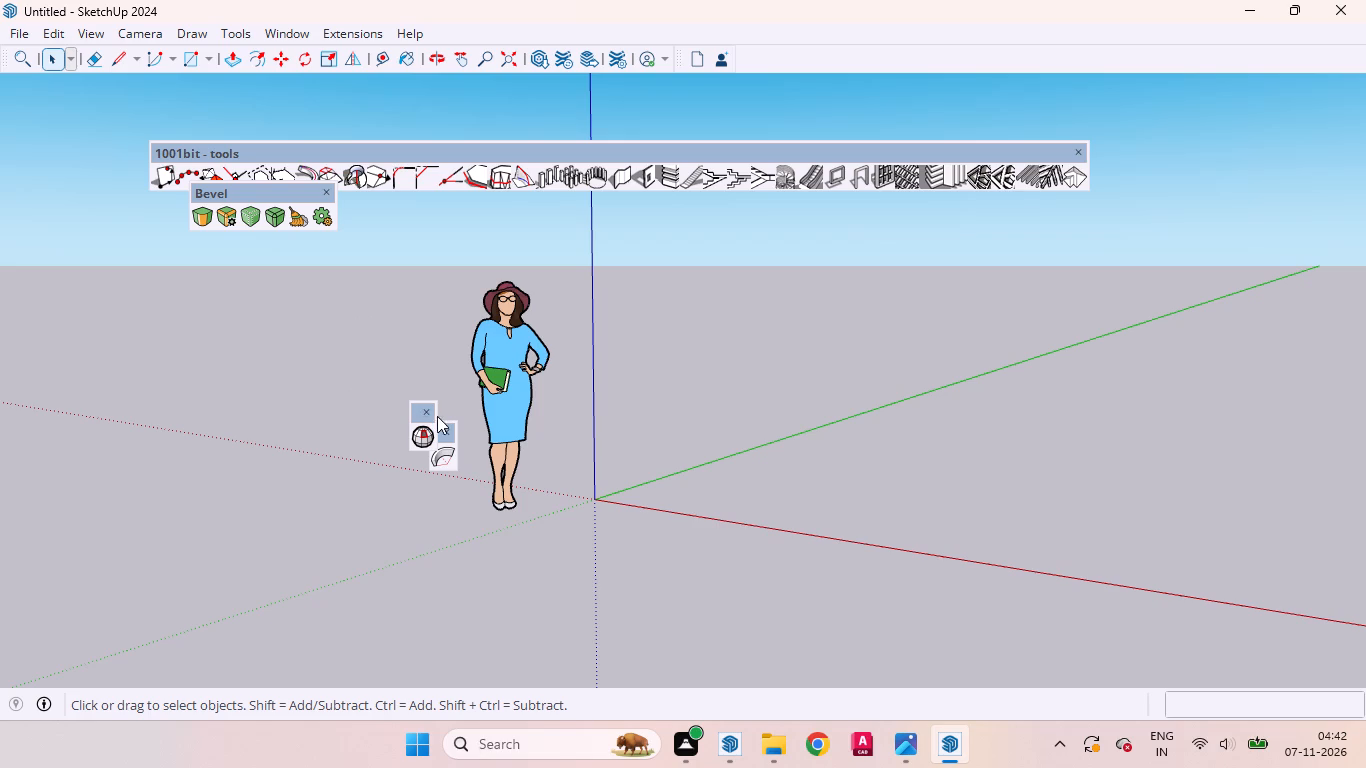
pyautogui.click(430, 412)
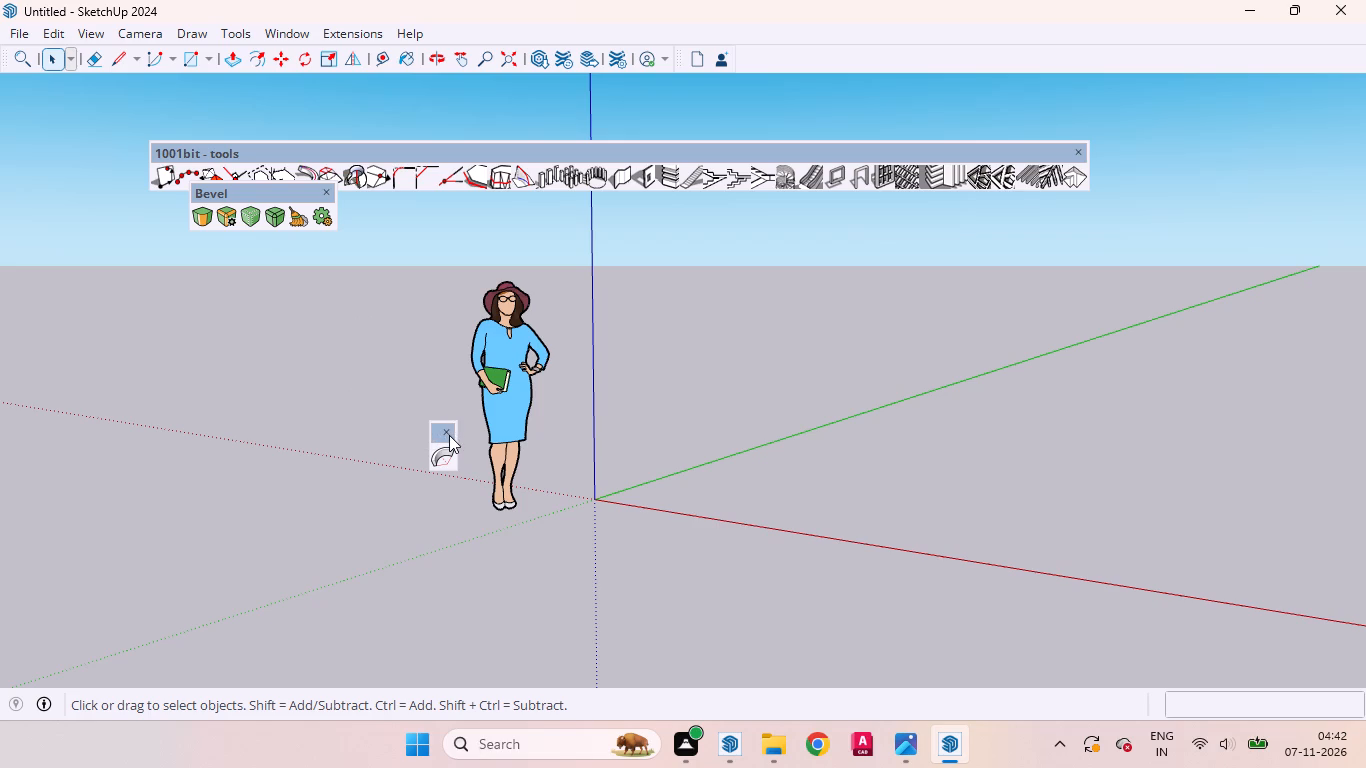
pyautogui.click(449, 435)
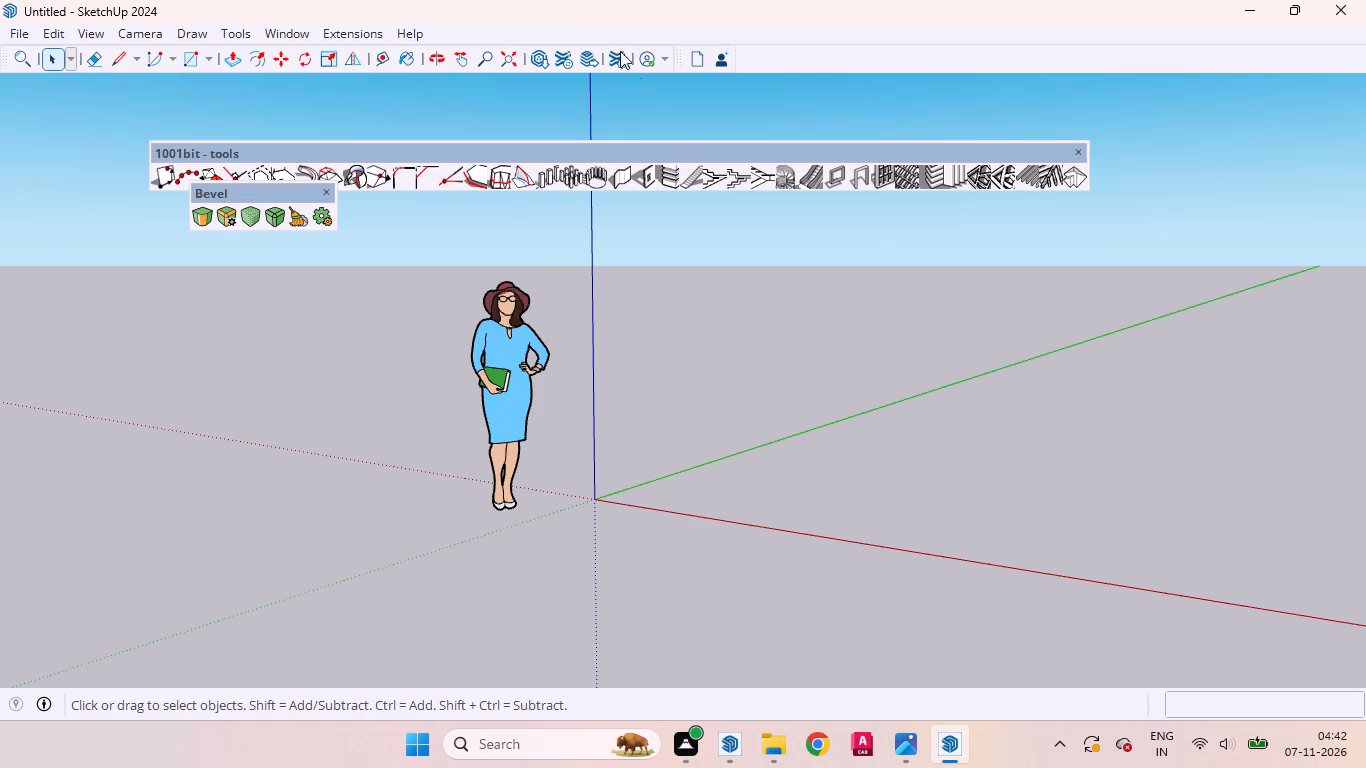
# Hide the Getting Started and Trimble Connect toolbars.
pyautogui.rightClick(596, 36)
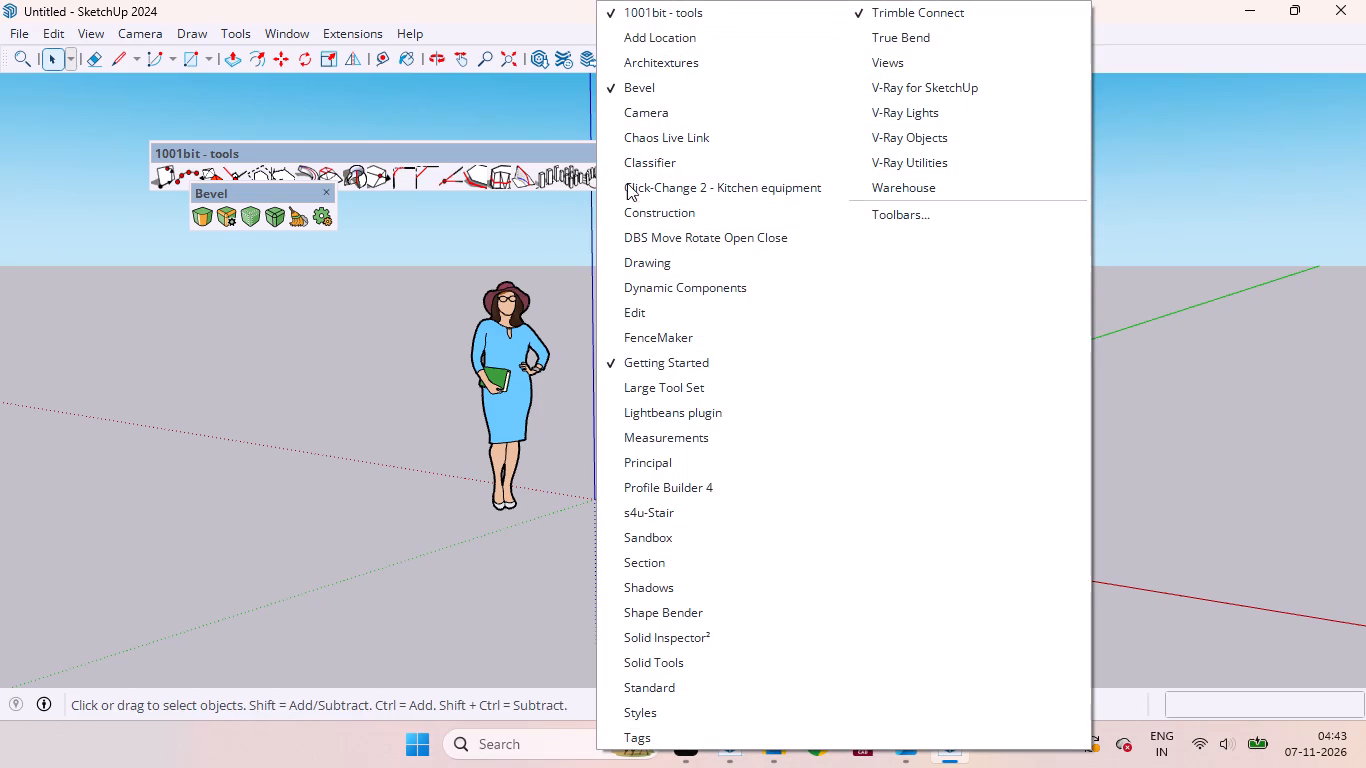
pyautogui.click(621, 365)
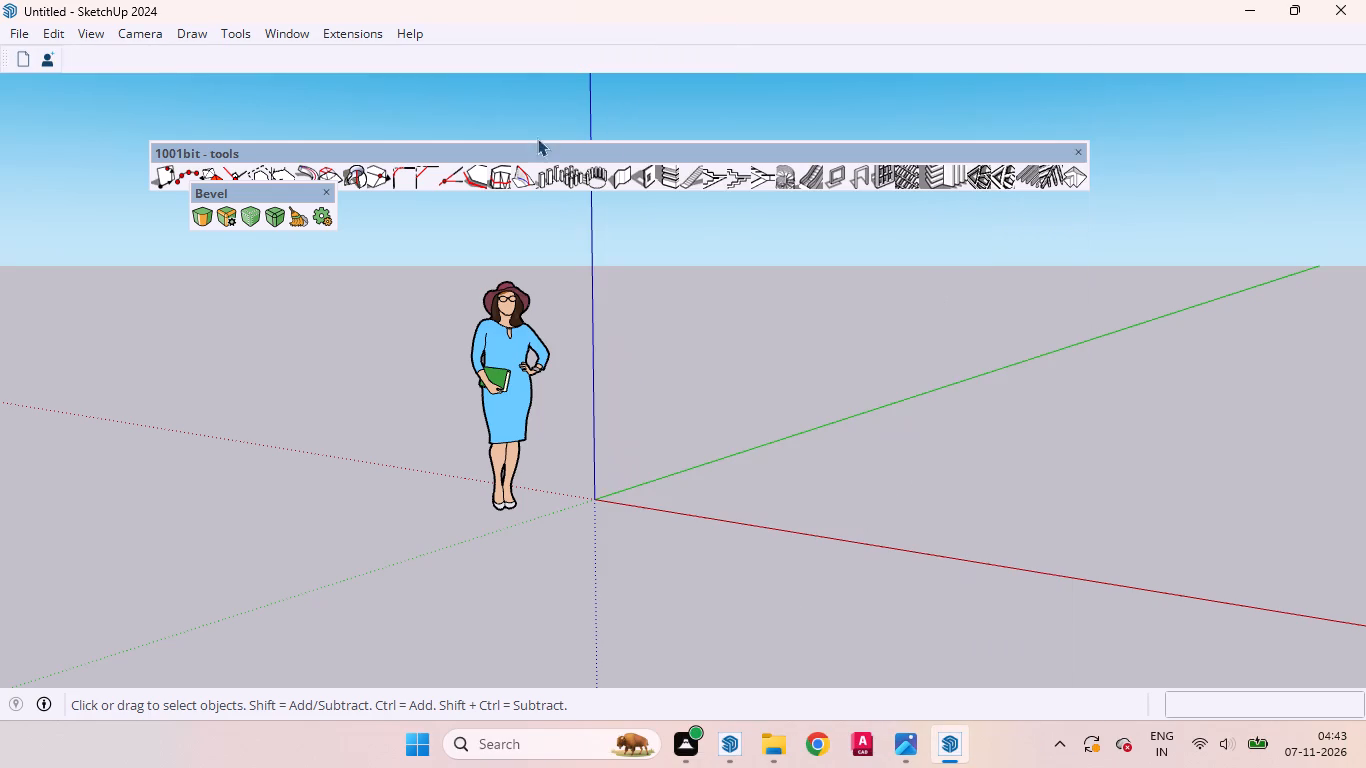
pyautogui.rightClick(530, 37)
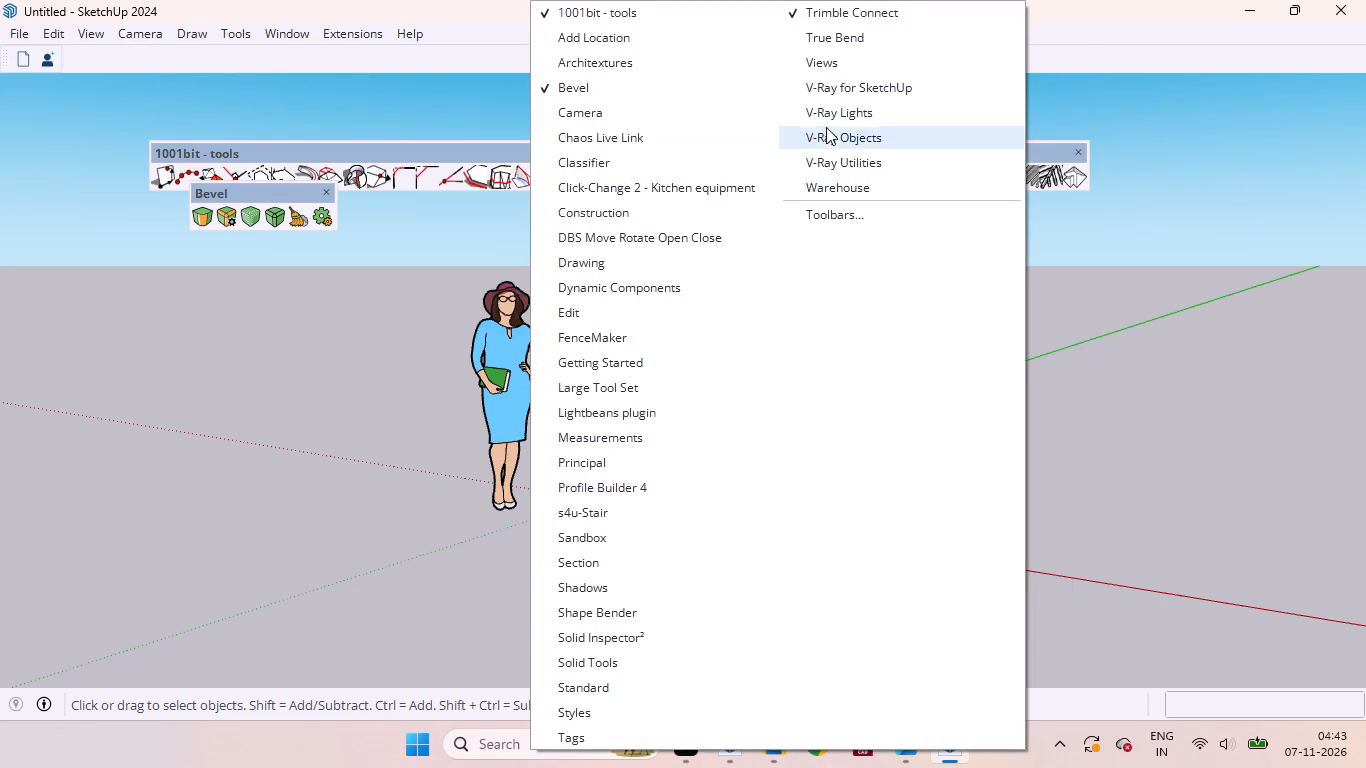
pyautogui.click(817, 16)
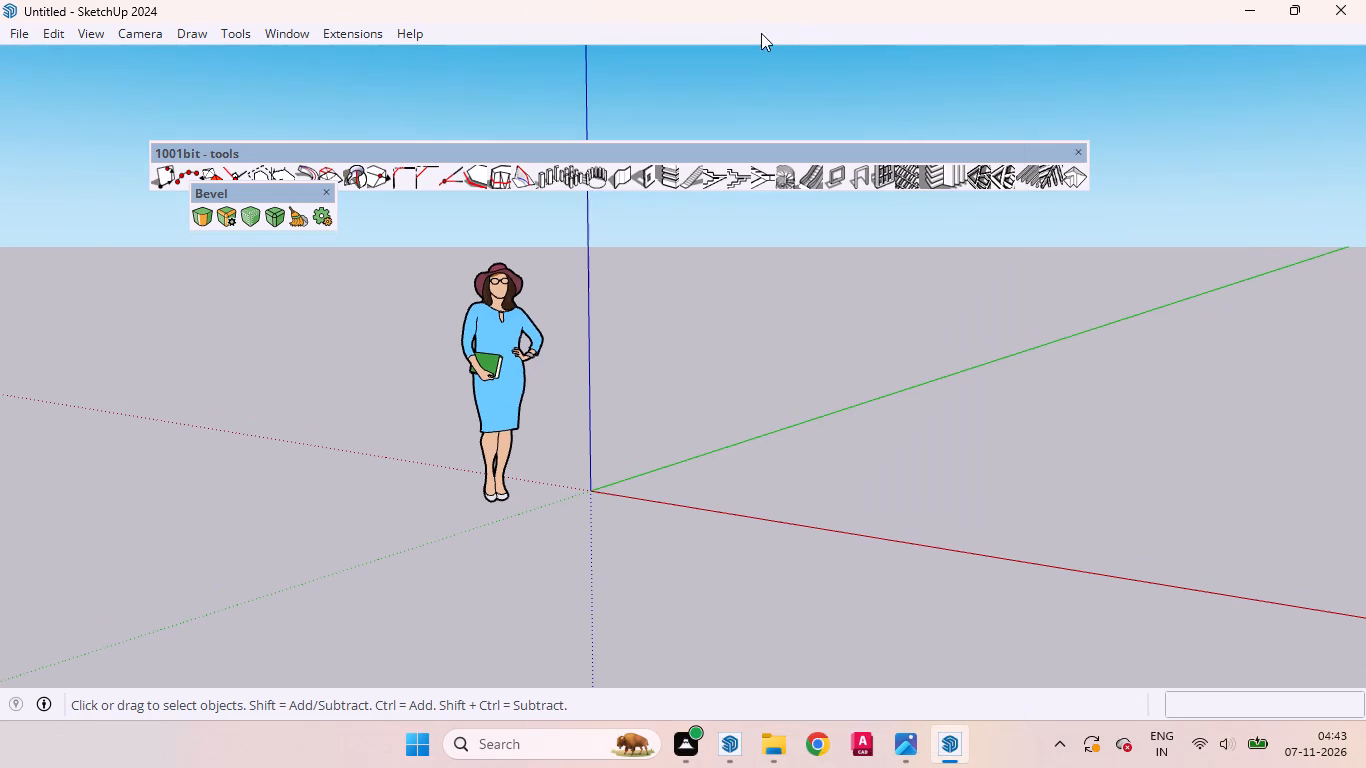
# Show the Large Tool Set toolbar.
pyautogui.rightClick(602, 26)
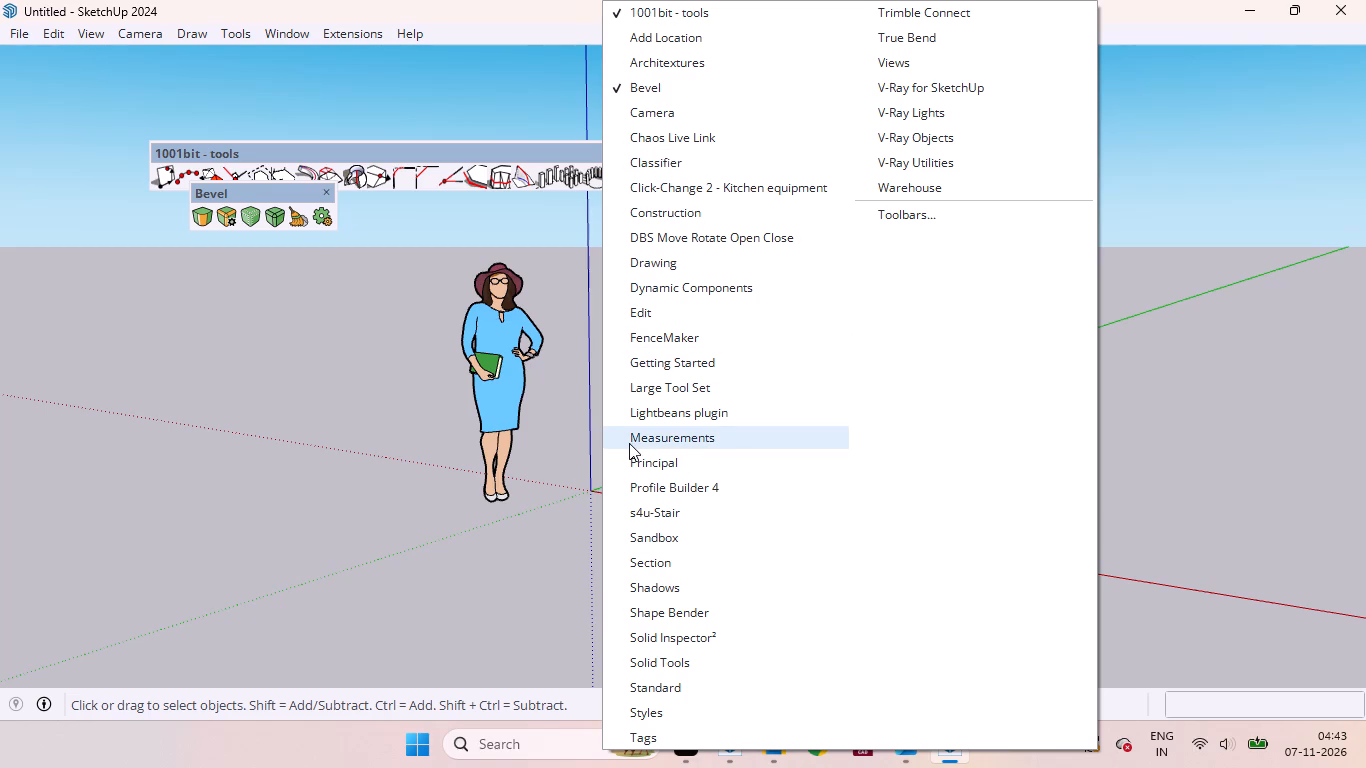
pyautogui.click(640, 398)
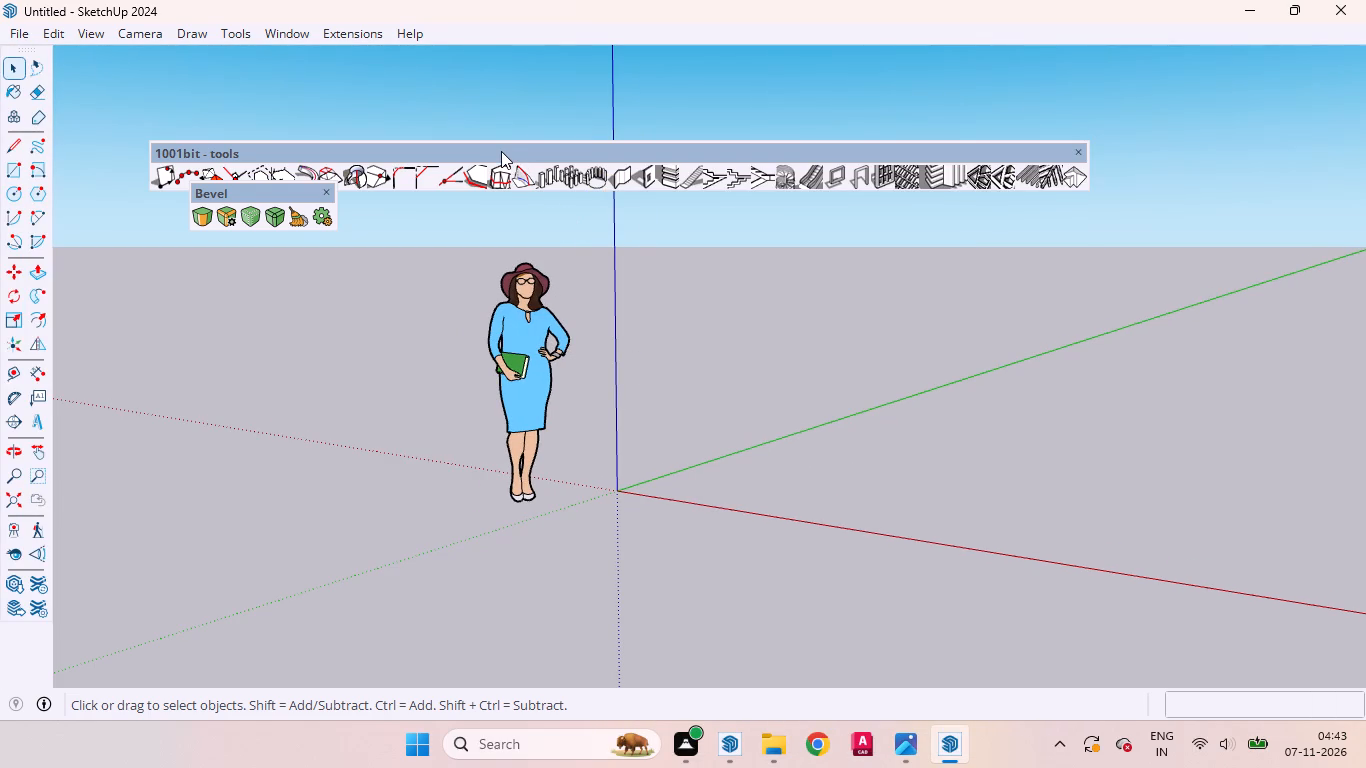
# Dock the floating 1001bit - tools toolbar along the upper edge of the modeling area.
pyautogui.moveTo(501, 151); pyautogui.dragTo(345, 19)
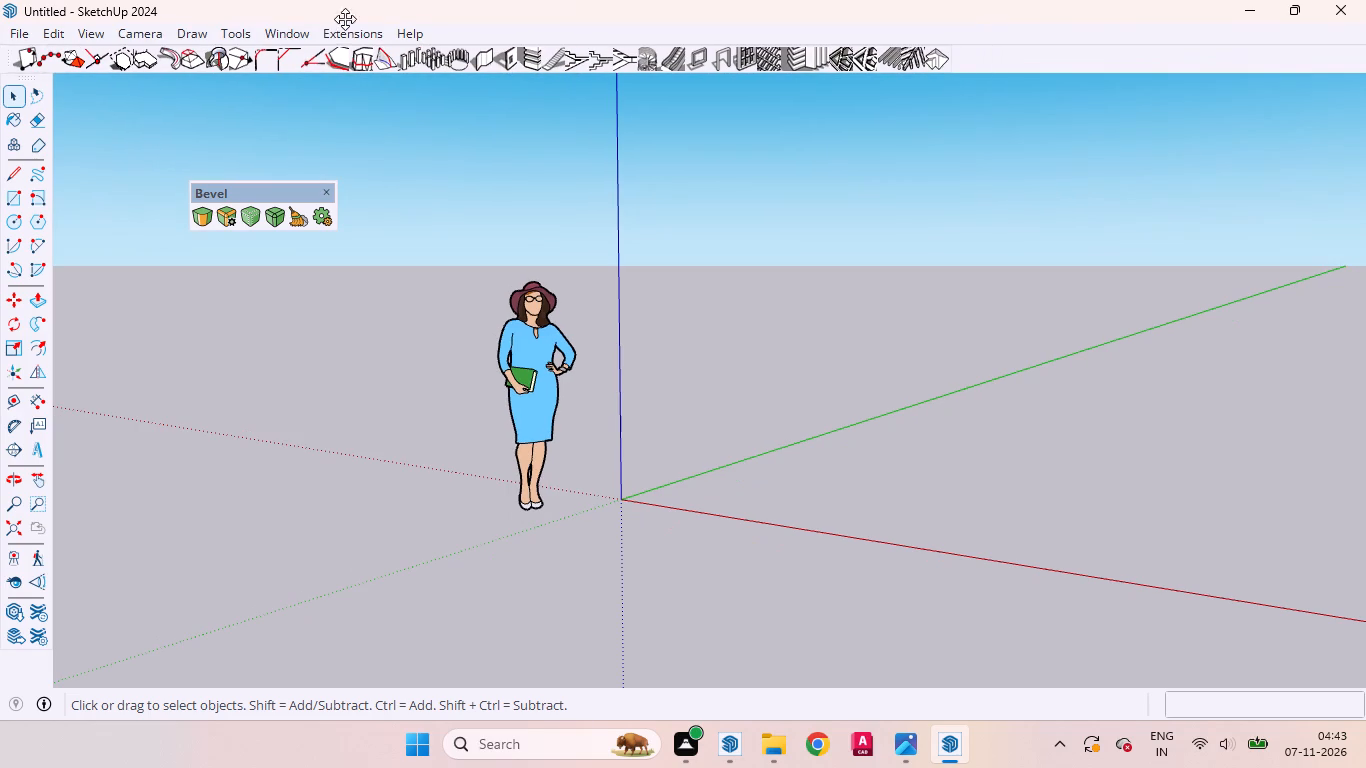
pyautogui.moveTo(345, 19); pyautogui.dragTo(339, 18)
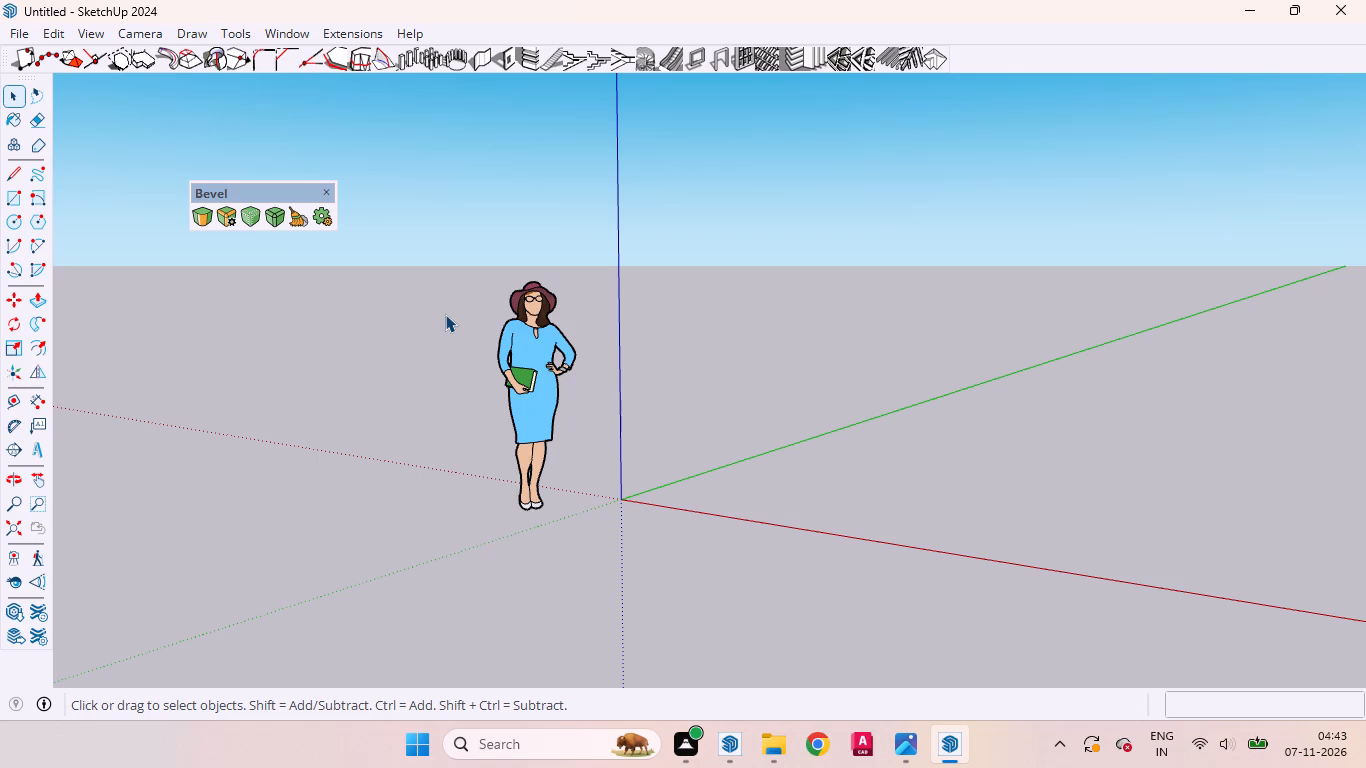
# Erase the default human figure standing near the origin.
pyautogui.click(543, 385)
pyautogui.rightClick(543, 385)
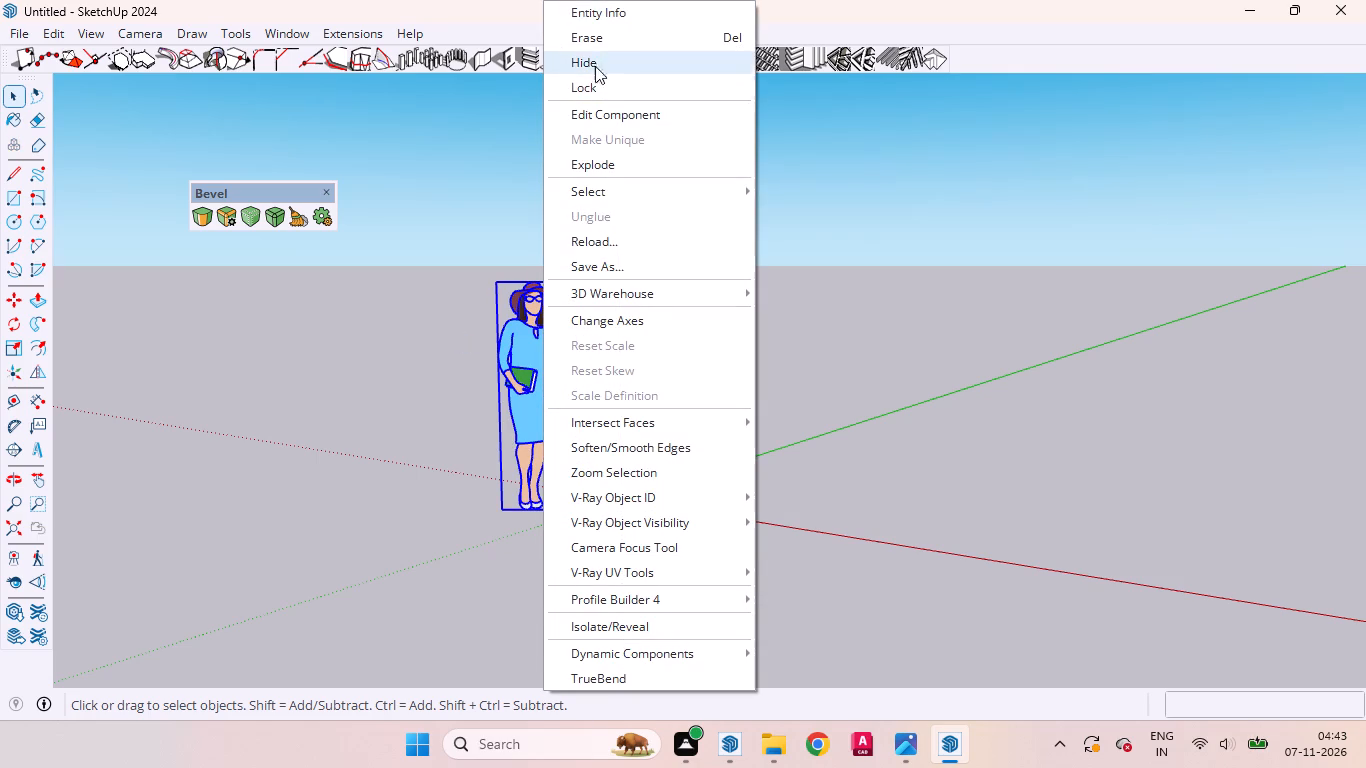
pyautogui.click(586, 38)
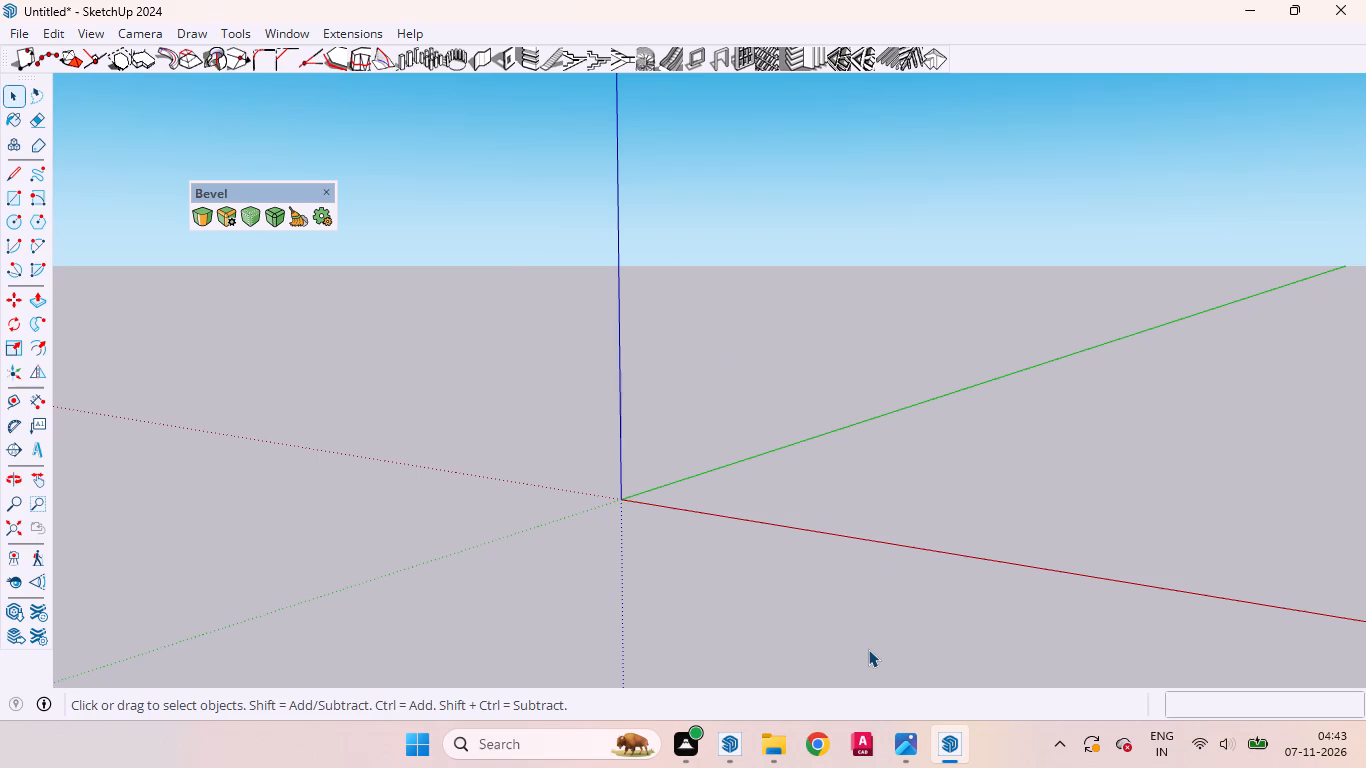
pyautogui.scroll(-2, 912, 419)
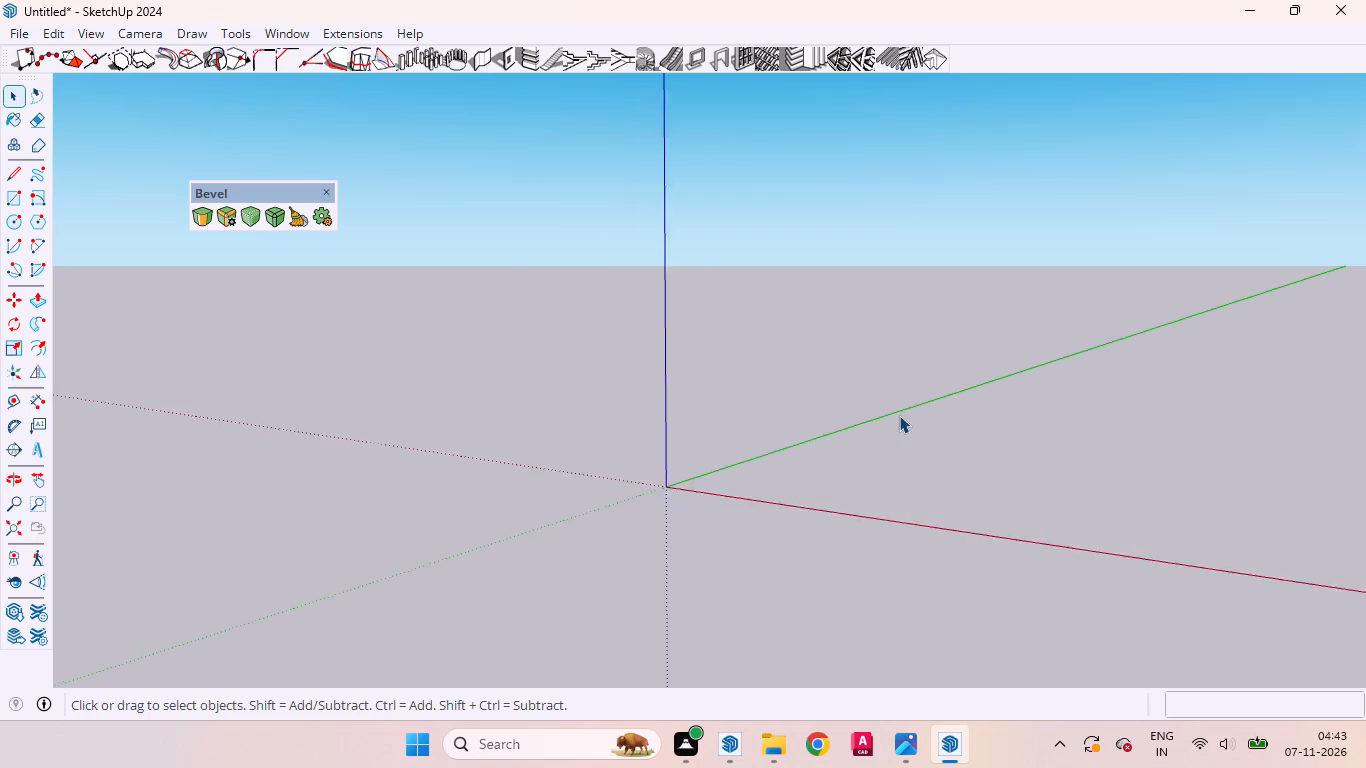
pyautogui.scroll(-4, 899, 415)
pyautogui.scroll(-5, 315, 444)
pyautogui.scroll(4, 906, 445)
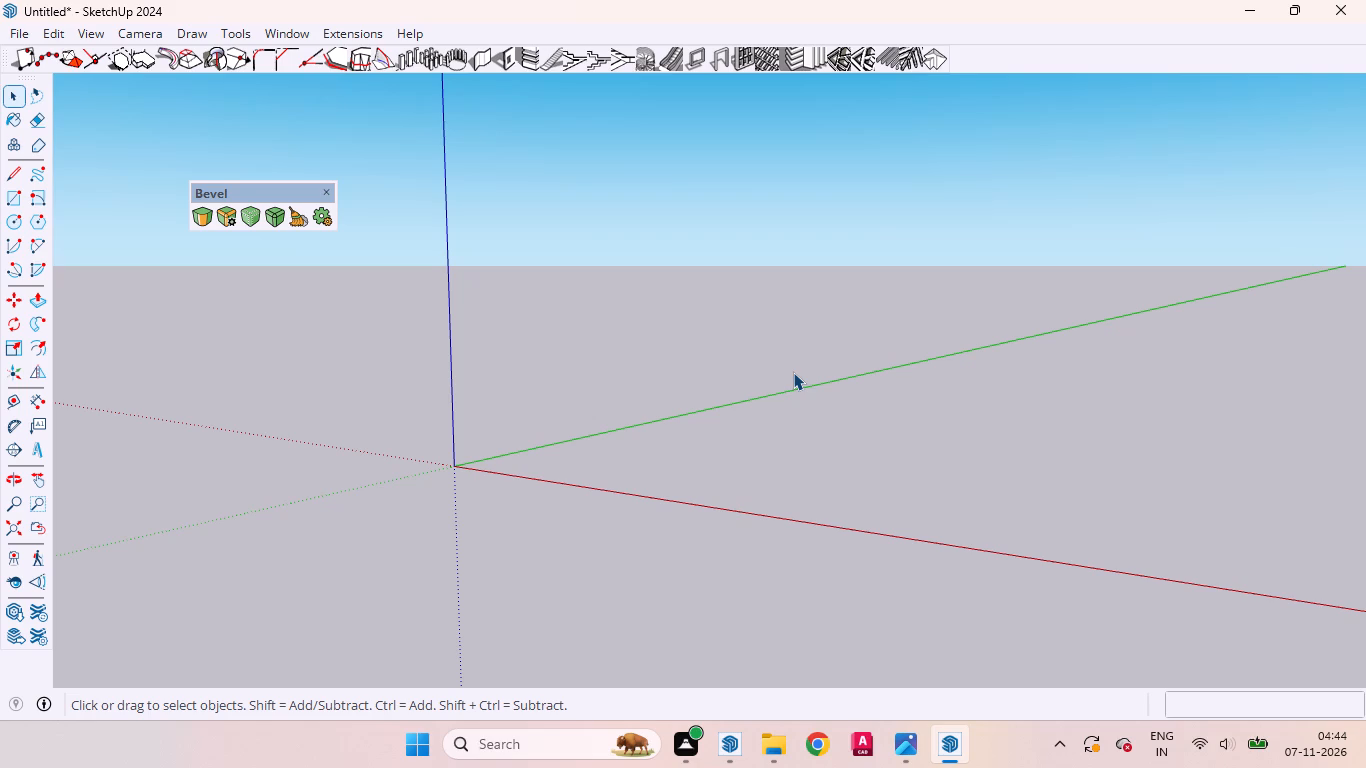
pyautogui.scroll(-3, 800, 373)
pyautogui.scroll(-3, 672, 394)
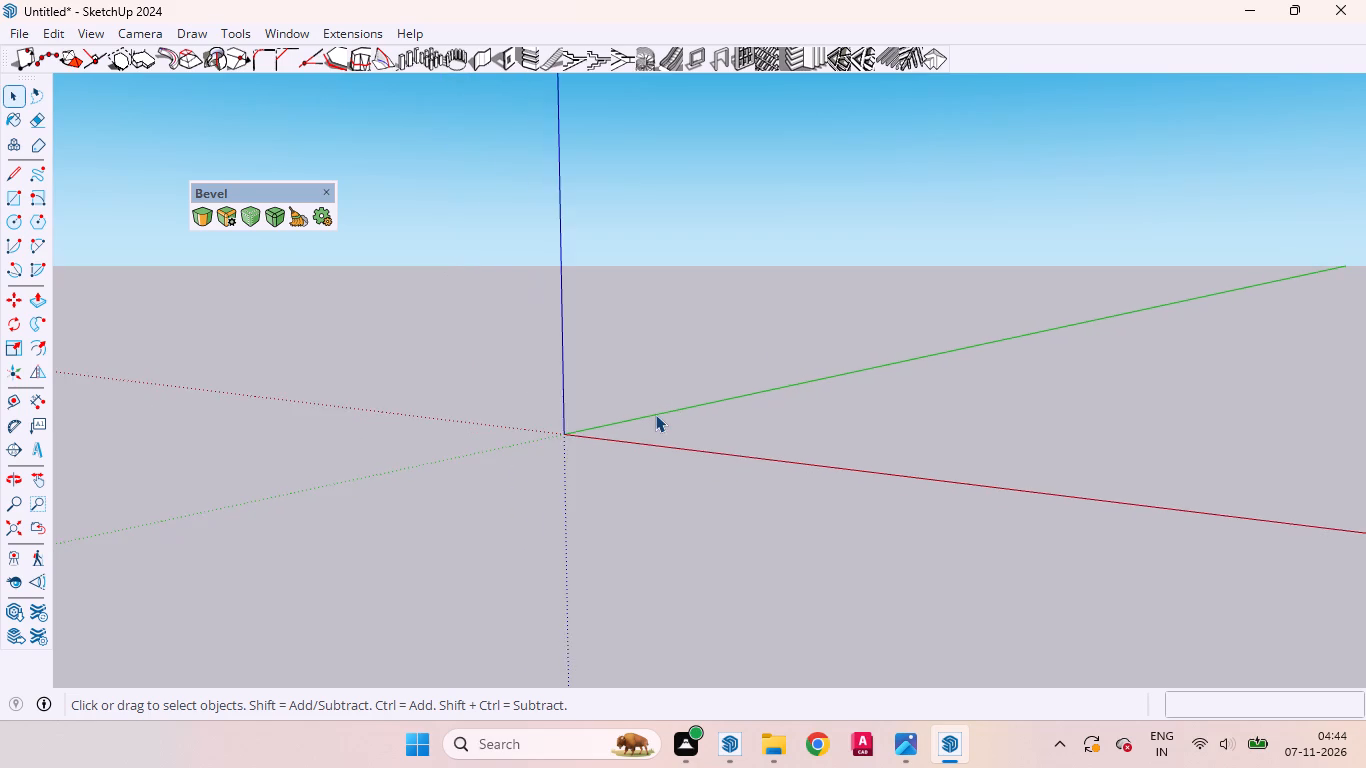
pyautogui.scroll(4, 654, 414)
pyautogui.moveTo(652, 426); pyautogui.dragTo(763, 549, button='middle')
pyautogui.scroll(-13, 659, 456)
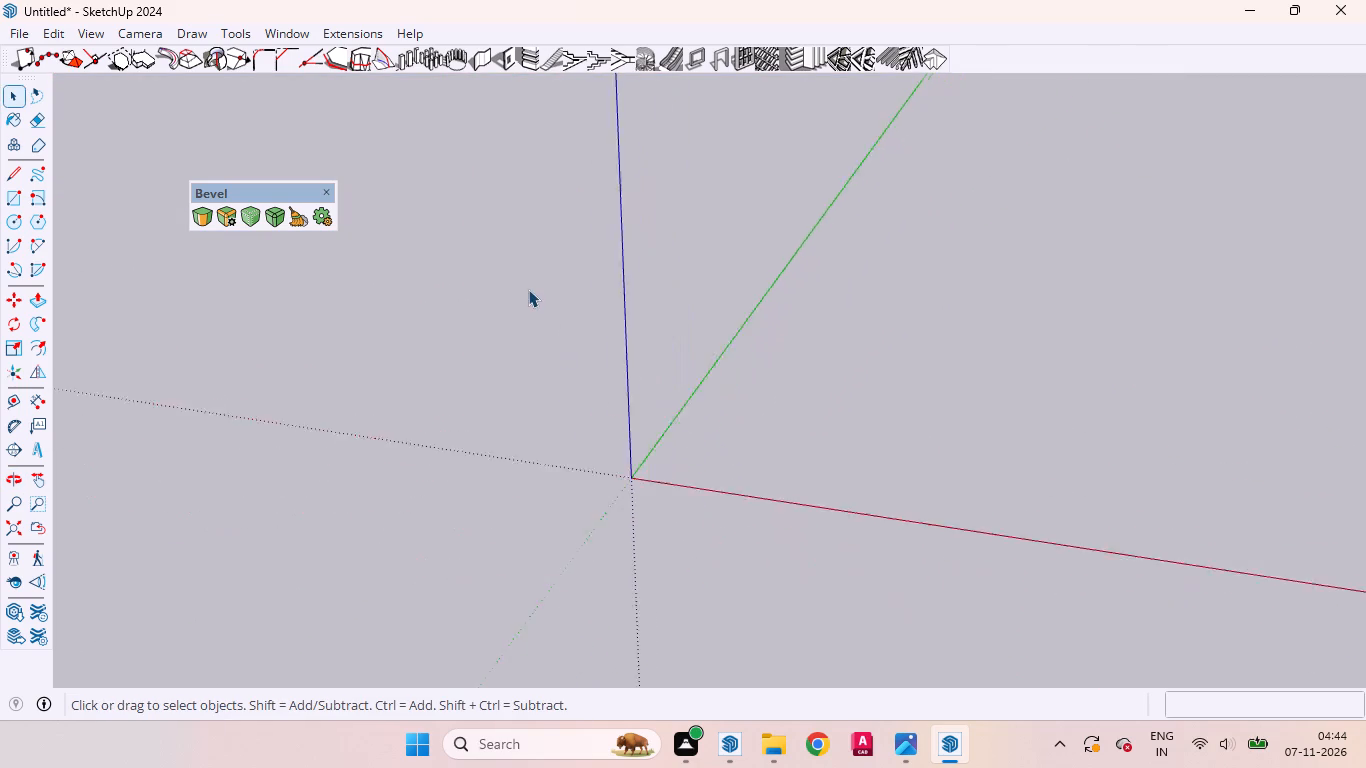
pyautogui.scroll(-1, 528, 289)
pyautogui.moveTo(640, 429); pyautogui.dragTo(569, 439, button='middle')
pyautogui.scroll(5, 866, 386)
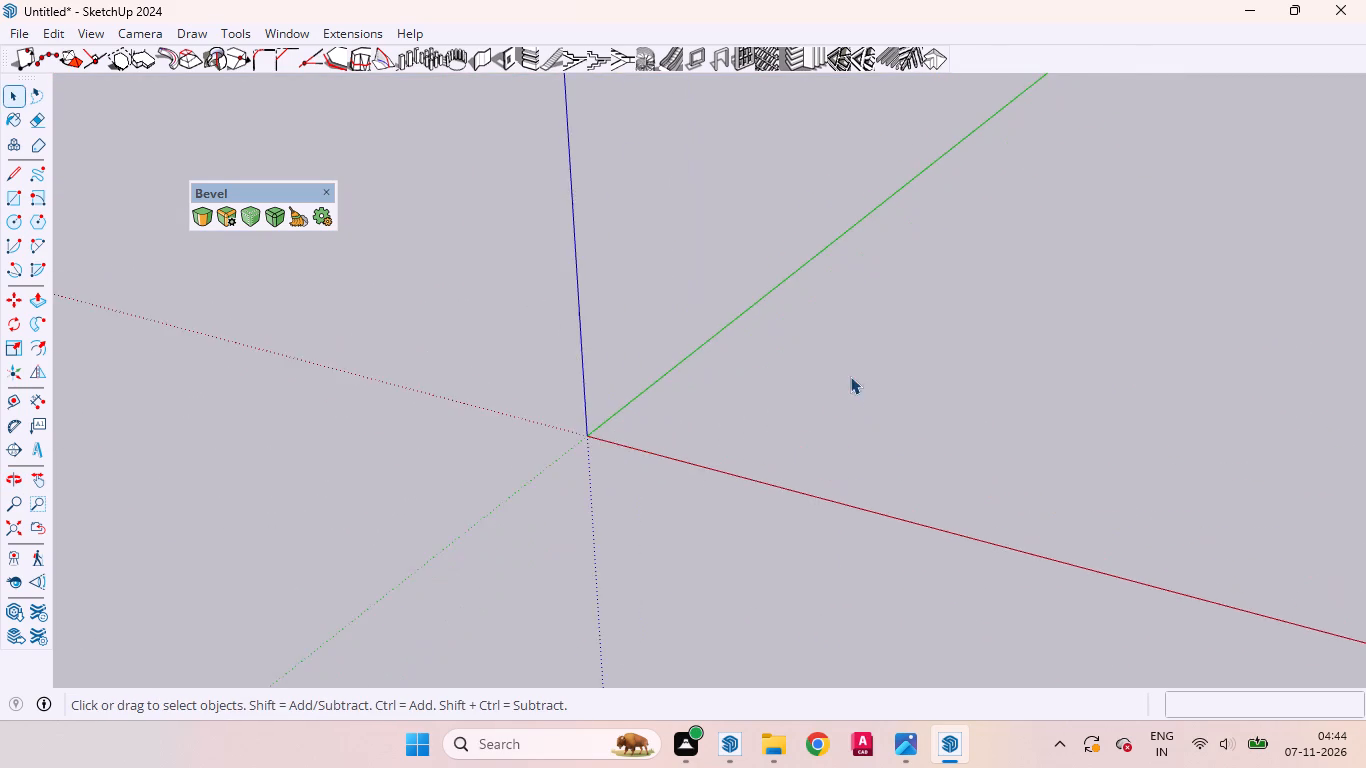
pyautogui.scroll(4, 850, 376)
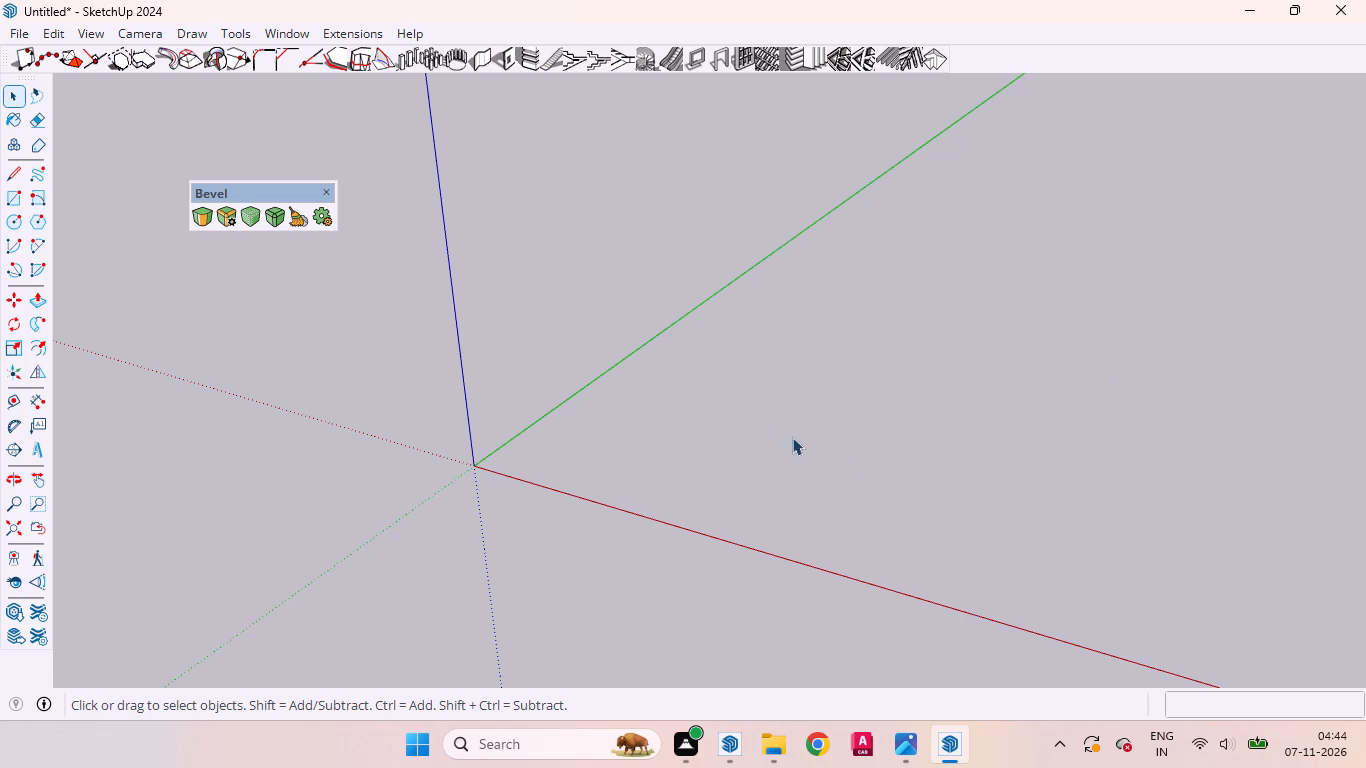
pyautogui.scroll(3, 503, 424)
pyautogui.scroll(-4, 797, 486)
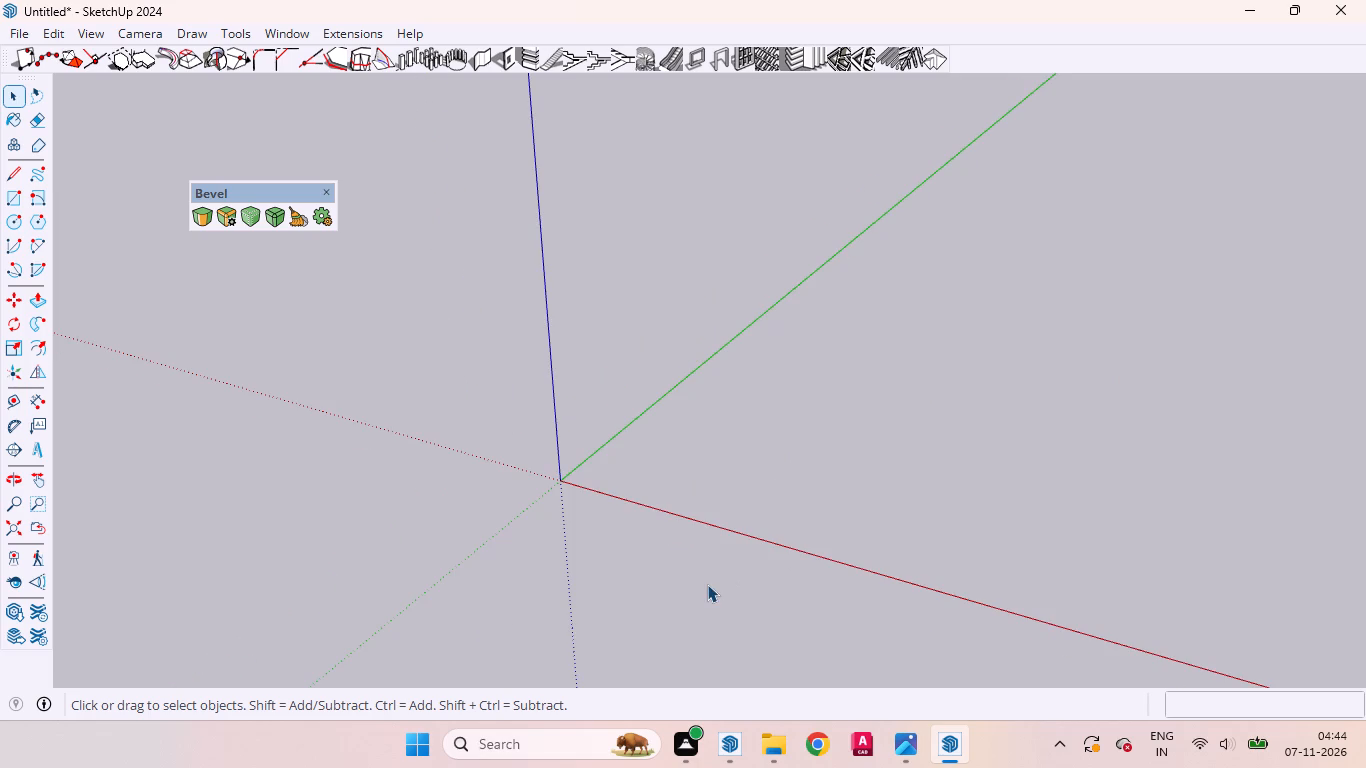
# Draw a 60' by 40' rectangle on the ground plane with its first corner at the origin.
pyautogui.moveTo(730, 585); pyautogui.dragTo(835, 571, button='middle')
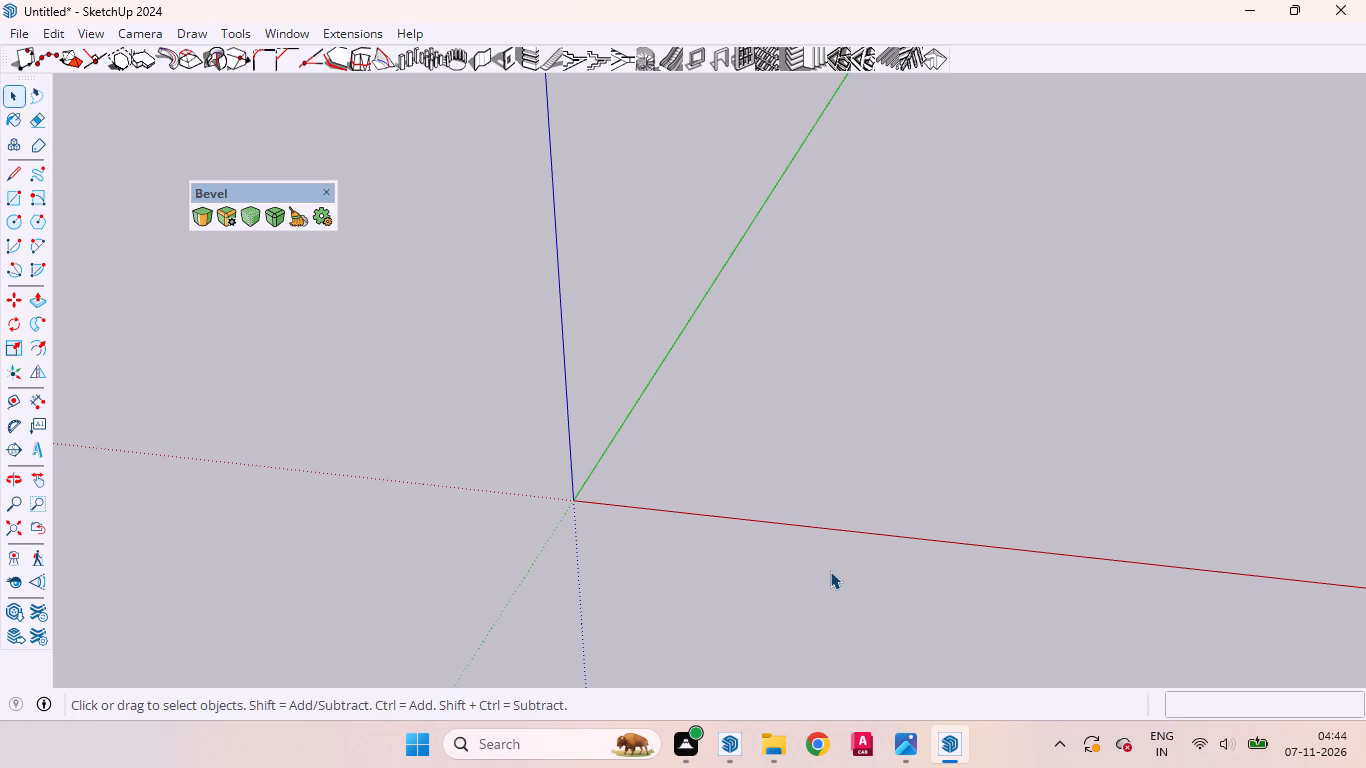
pyautogui.press('r')
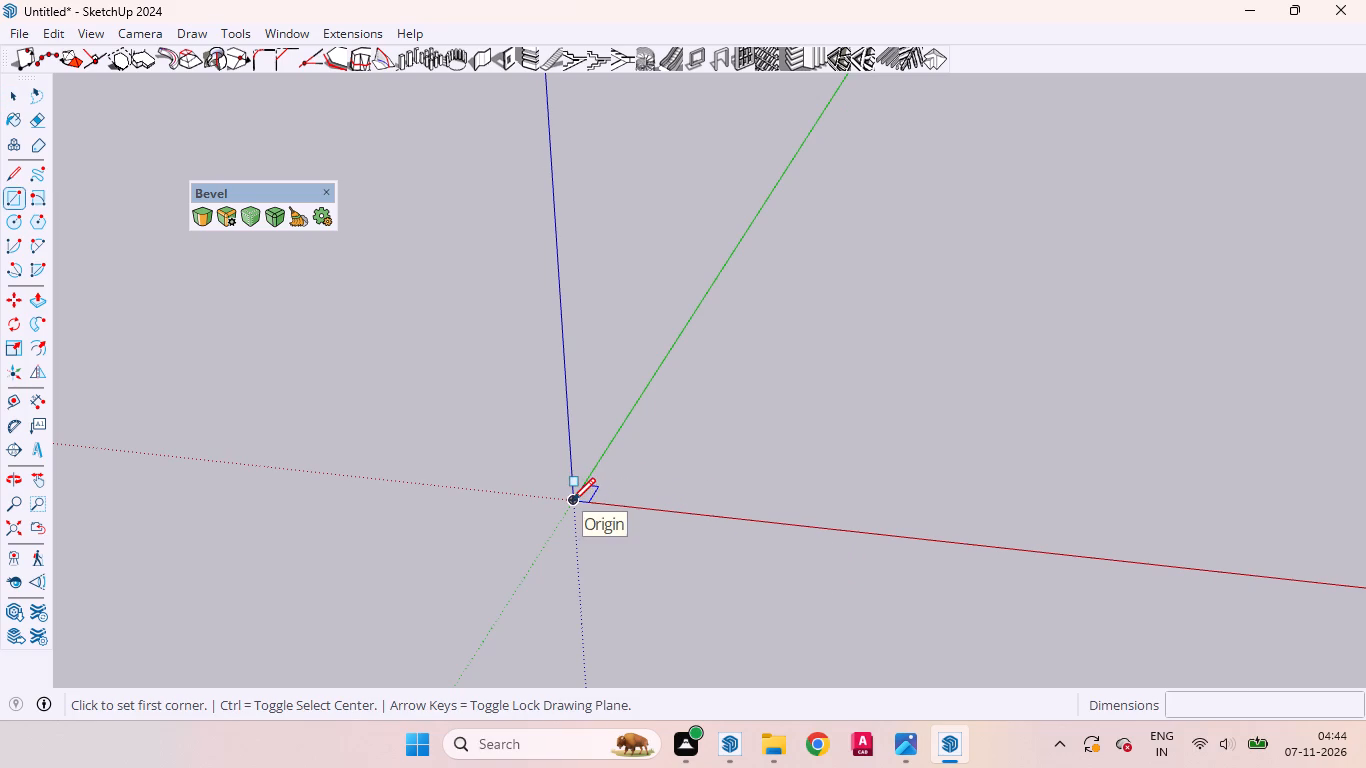
pyautogui.click(572, 501)
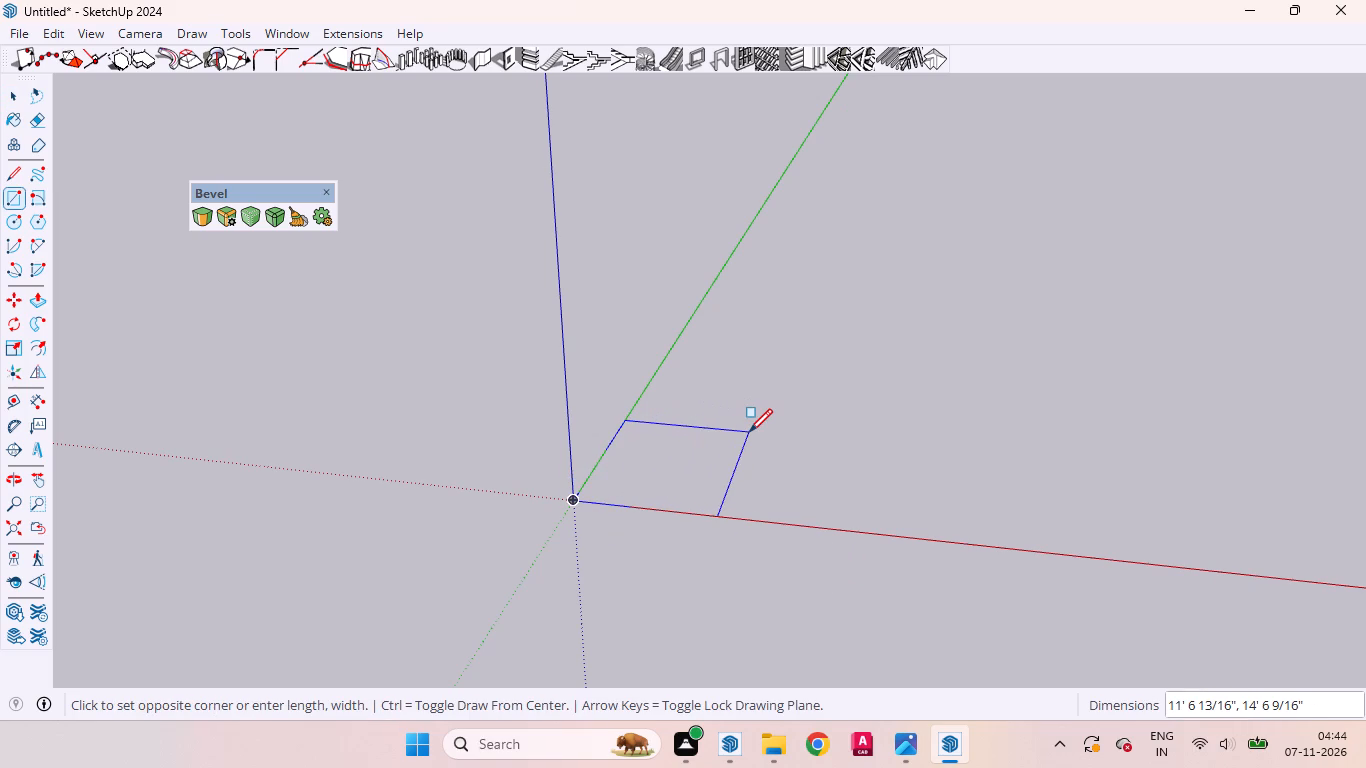
pyautogui.write("60'")
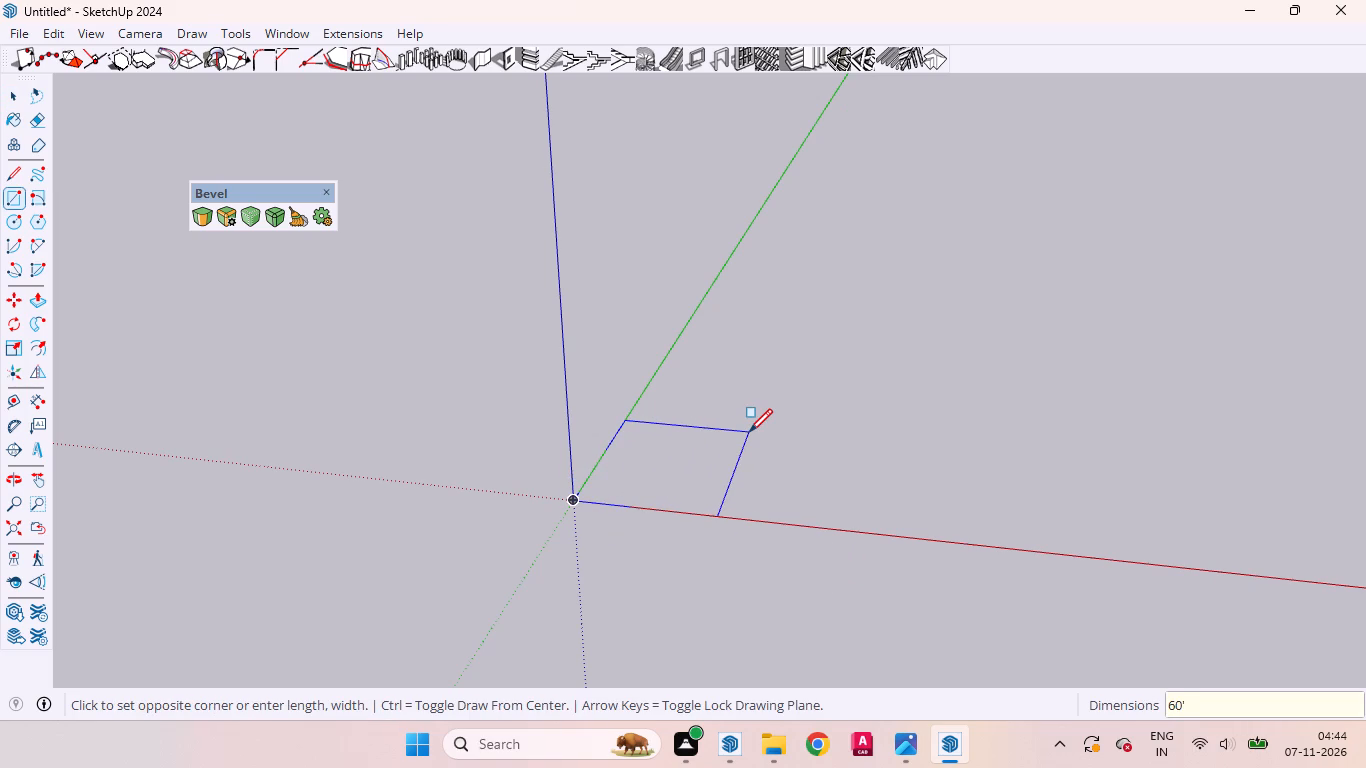
pyautogui.press('.')
pyautogui.press('BackSpace')
pyautogui.press(',')
pyautogui.write("40'")
pyautogui.press('Return')
pyautogui.press('space')
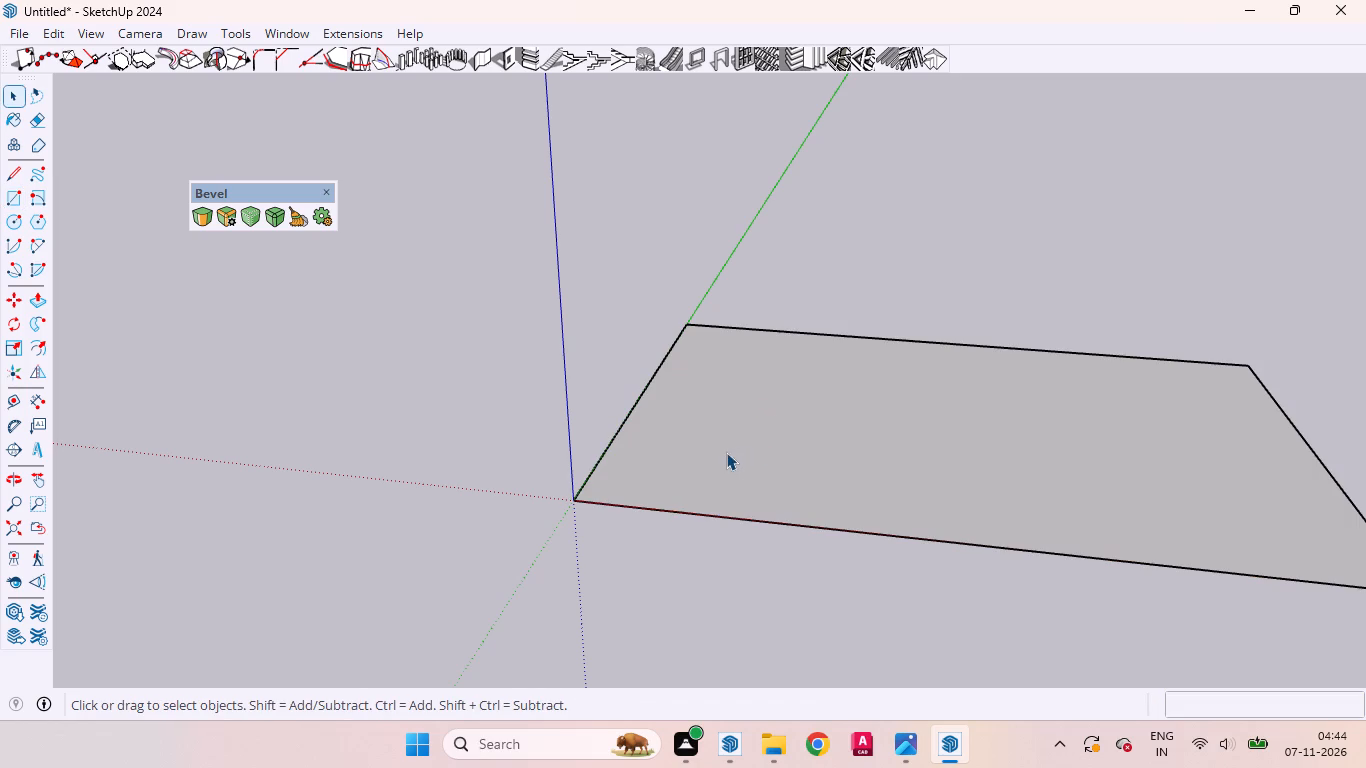
# Push/Pull the 60' by 40' ground rectangle up by 6" to form a slab.
pyautogui.scroll(-9, 727, 449)
pyautogui.moveTo(885, 476); pyautogui.dragTo(645, 623, button='middle')
pyautogui.scroll(1, 644, 623)
pyautogui.click(818, 495)
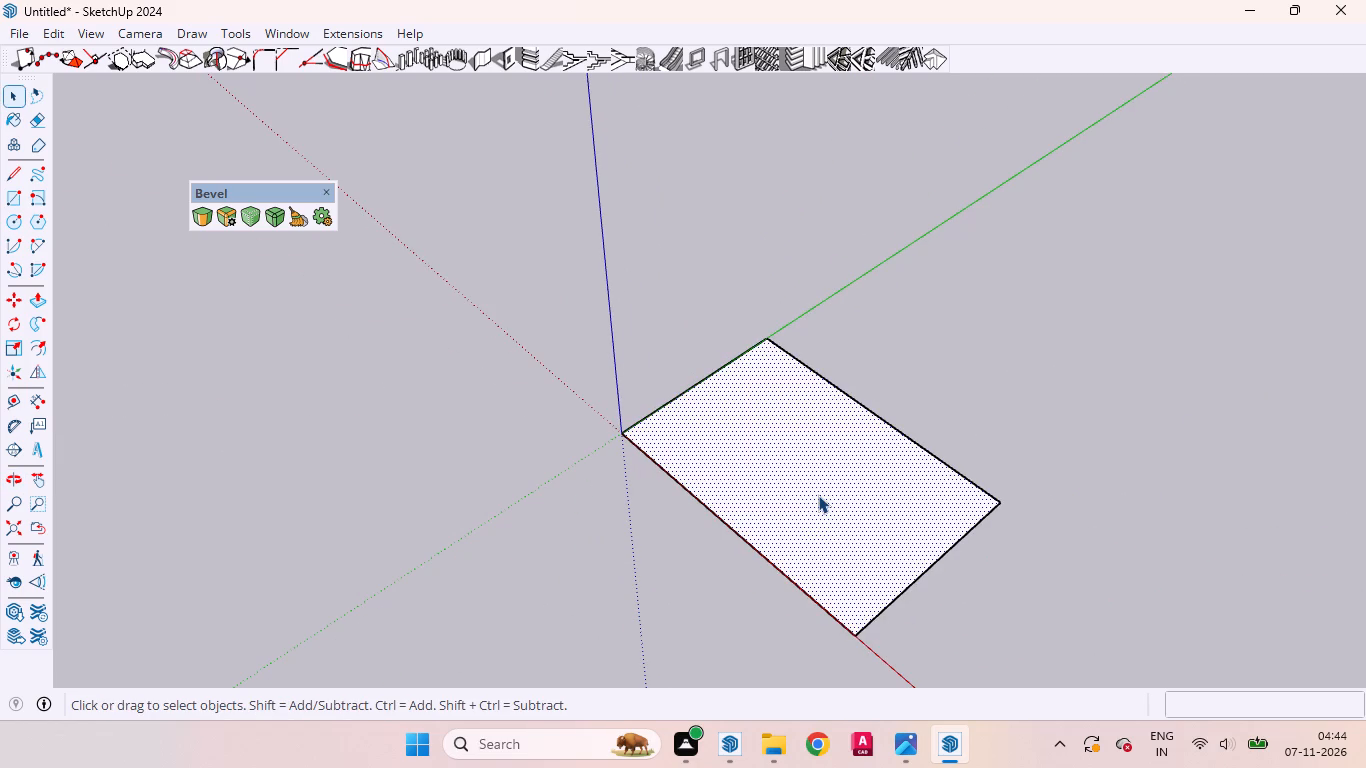
pyautogui.press('p')
pyautogui.moveTo(818, 495); pyautogui.dragTo(820, 479)
pyautogui.press('6')
pyautogui.press('Return')
pyautogui.press('space')
# Make a group from all the slab's faces and edges.
pyautogui.tripleClick(841, 547)
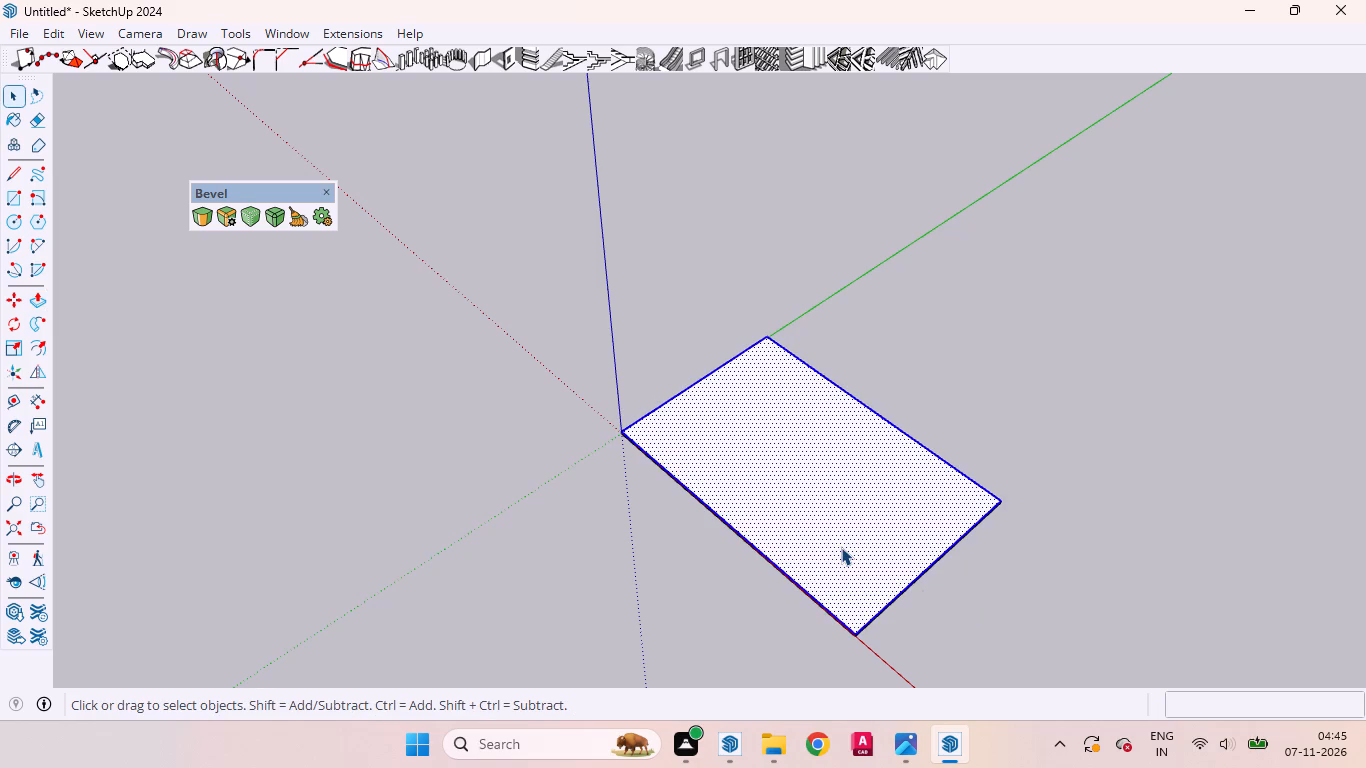
pyautogui.rightClick(840, 548)
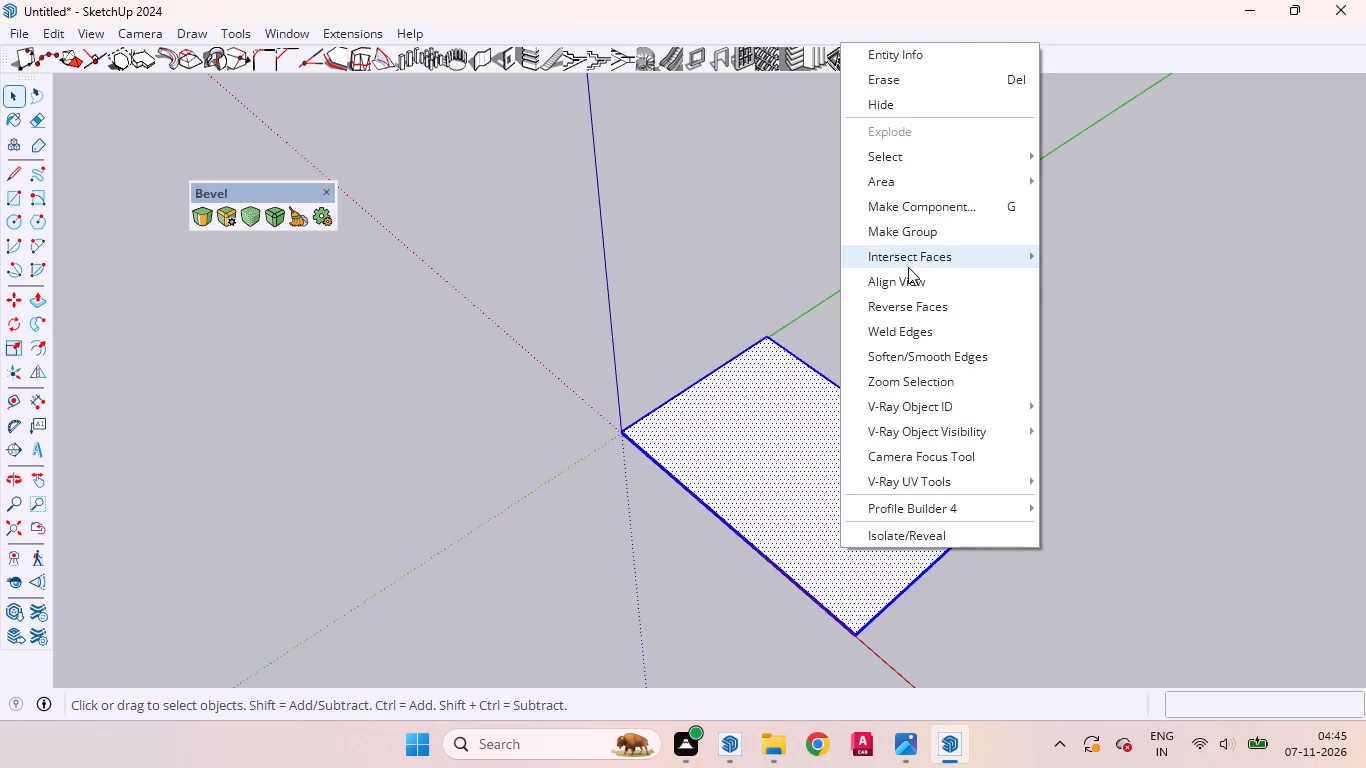
pyautogui.click(898, 238)
pyautogui.click(1018, 554)
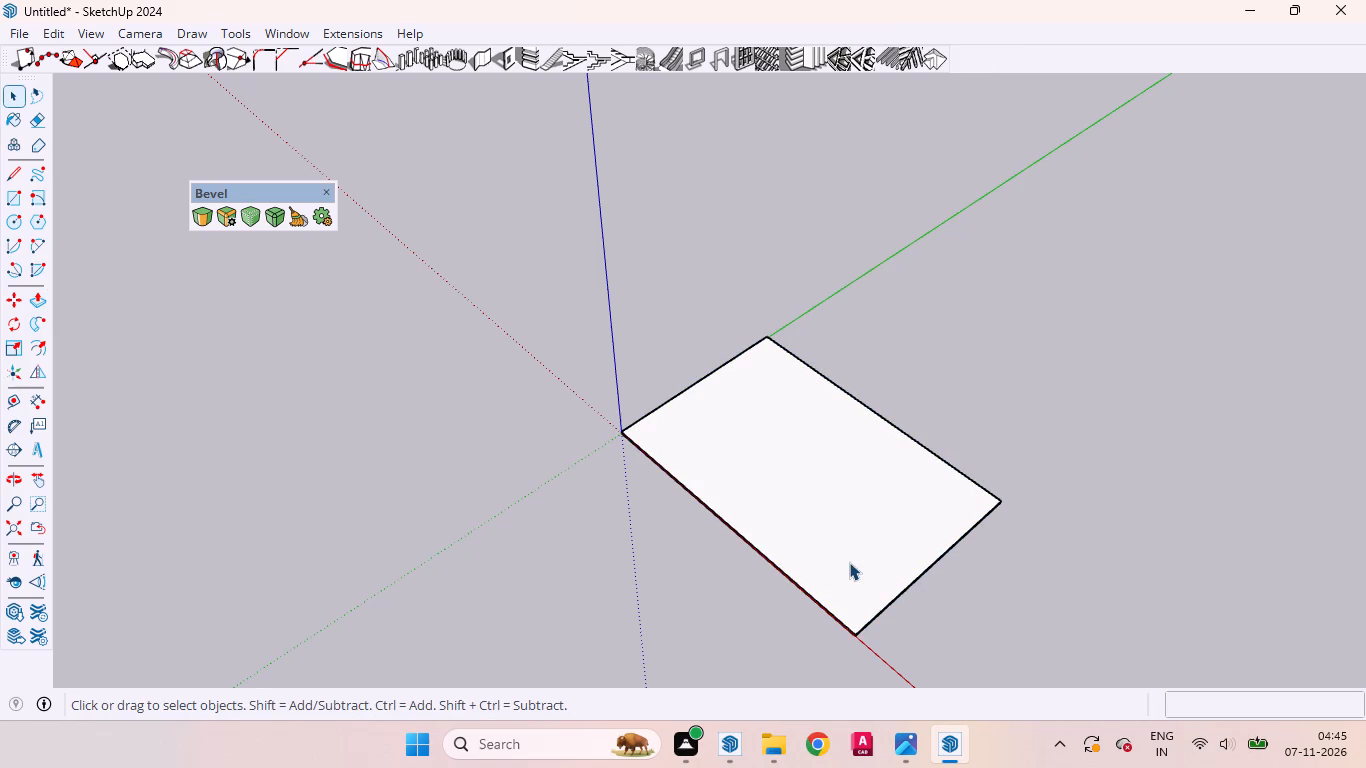
# Place a Tape Measure guide 4' inward from the slab's short edge farthest from the origin.
pyautogui.moveTo(844, 562); pyautogui.dragTo(977, 427, button='middle')
pyautogui.scroll(1, 977, 427)
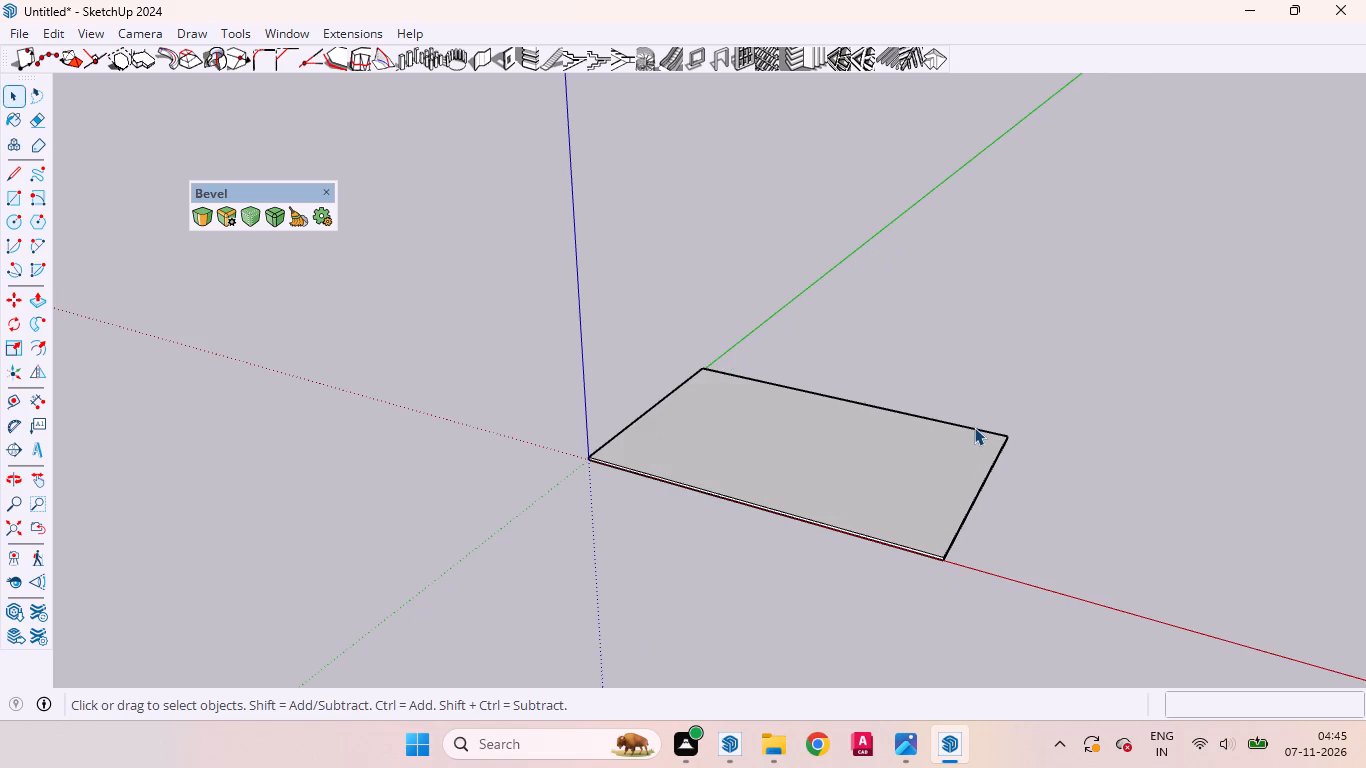
pyautogui.scroll(-2, 1003, 459)
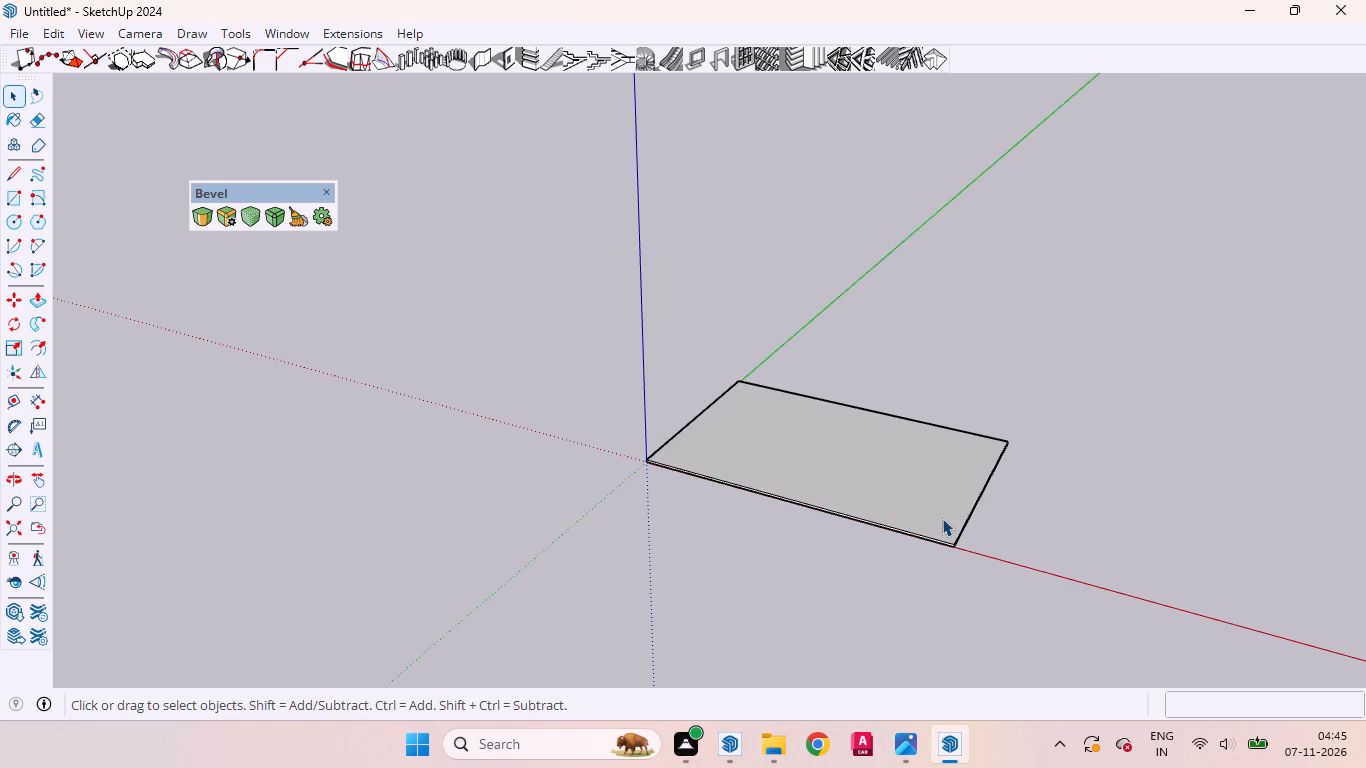
pyautogui.scroll(3, 941, 507)
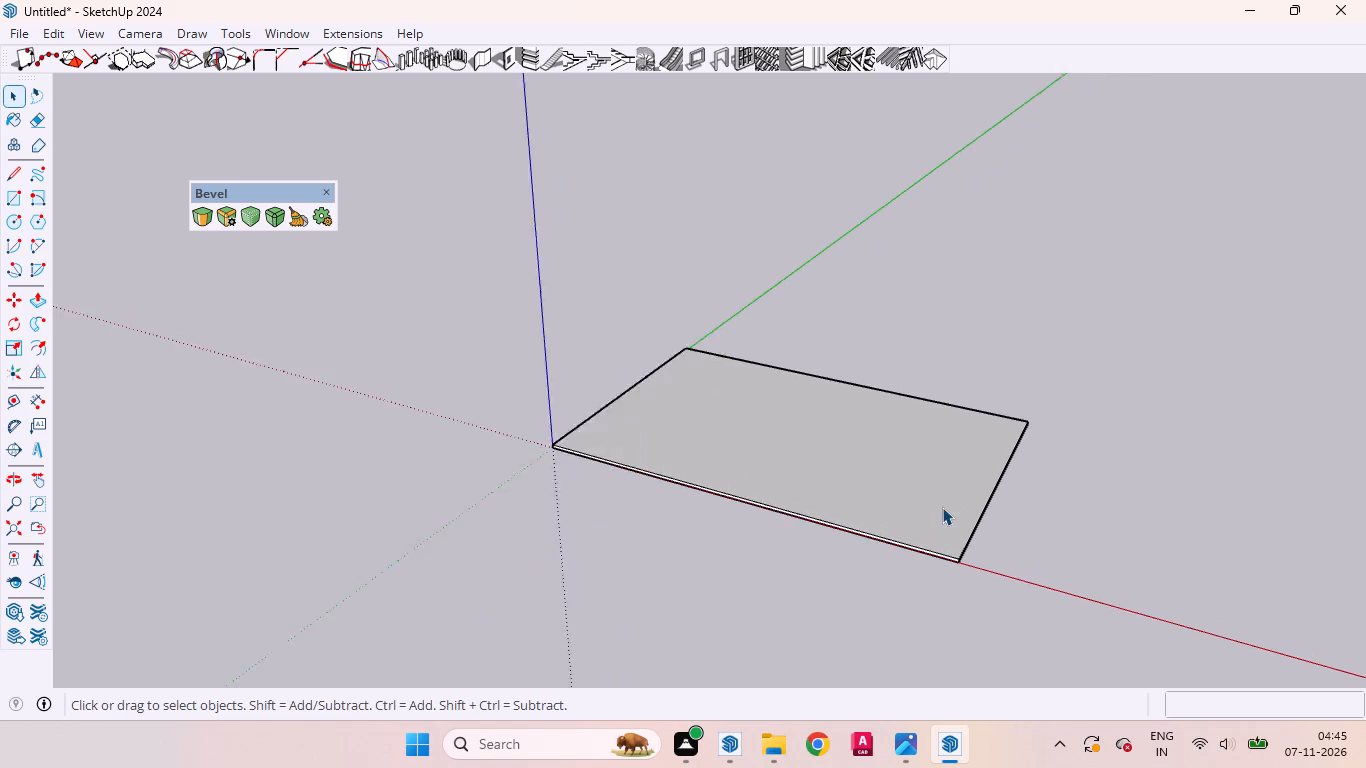
pyautogui.scroll(1, 942, 507)
pyautogui.moveTo(958, 528); pyautogui.dragTo(1113, 574, button='middle')
pyautogui.click(889, 459)
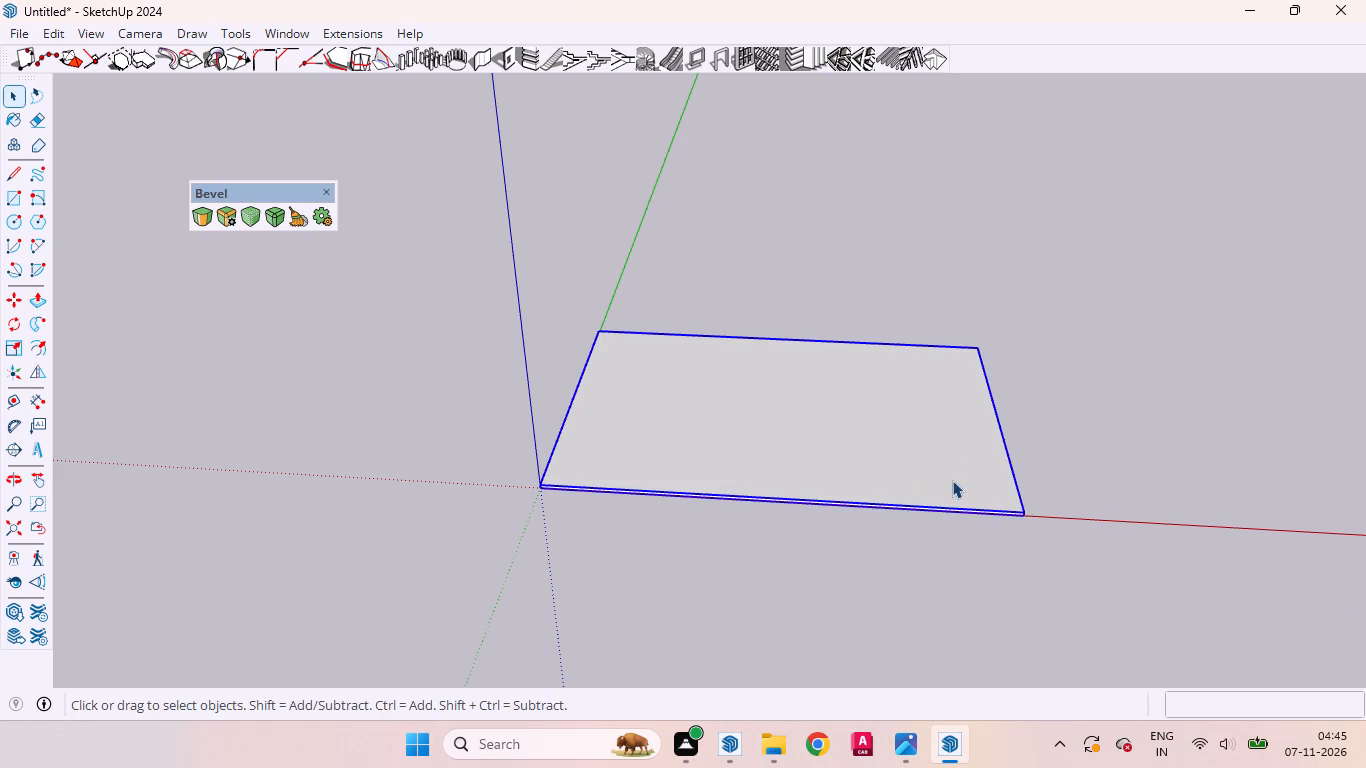
pyautogui.moveTo(863, 510); pyautogui.dragTo(835, 516, button='middle')
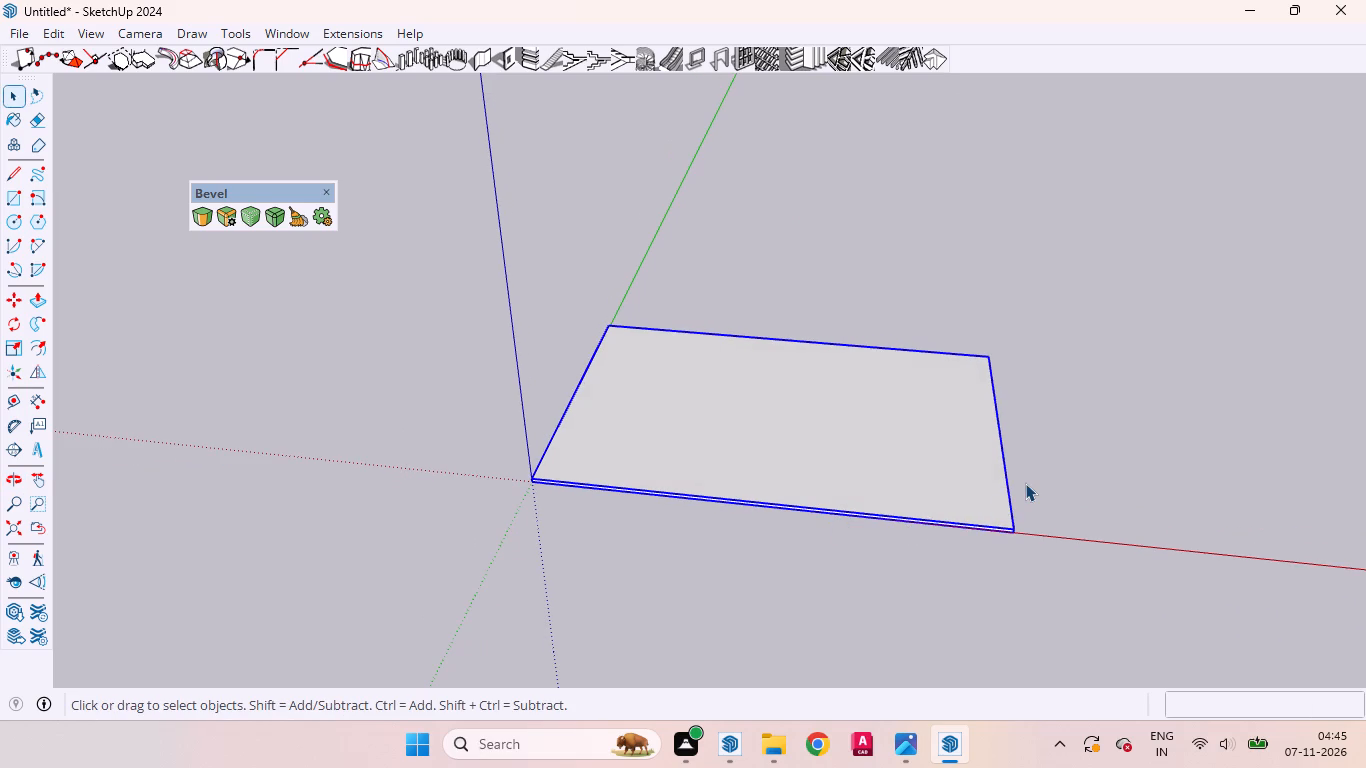
pyautogui.press('t')
pyautogui.scroll(5, 1021, 483)
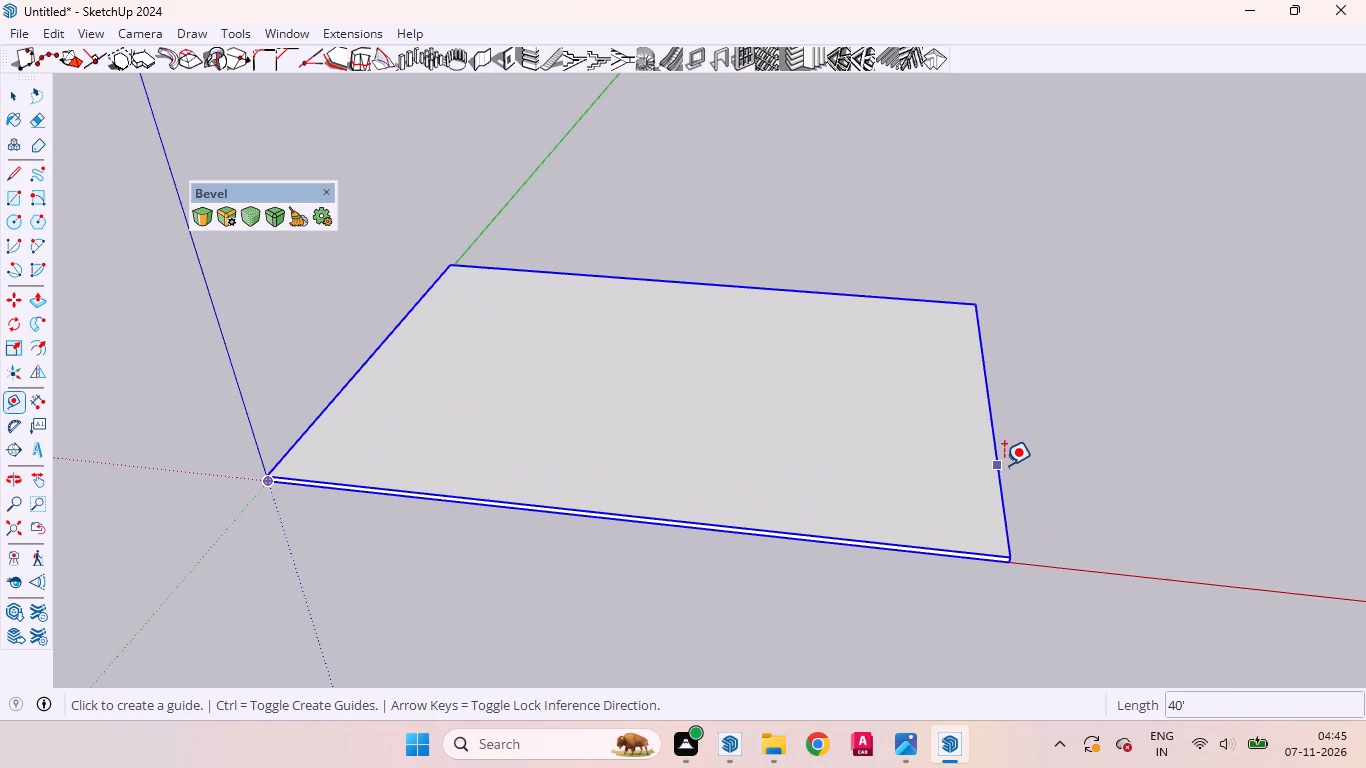
pyautogui.click(1004, 463)
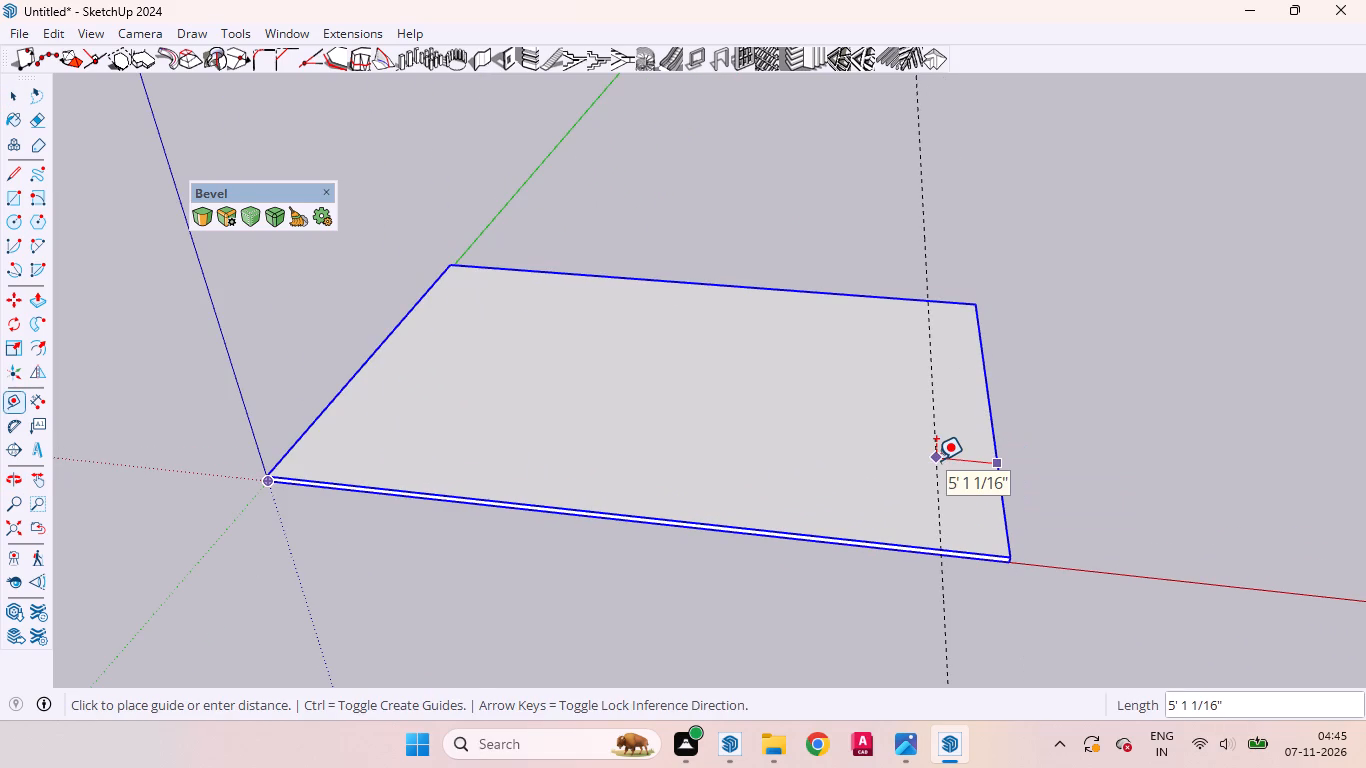
pyautogui.write("4'")
pyautogui.press('Return')
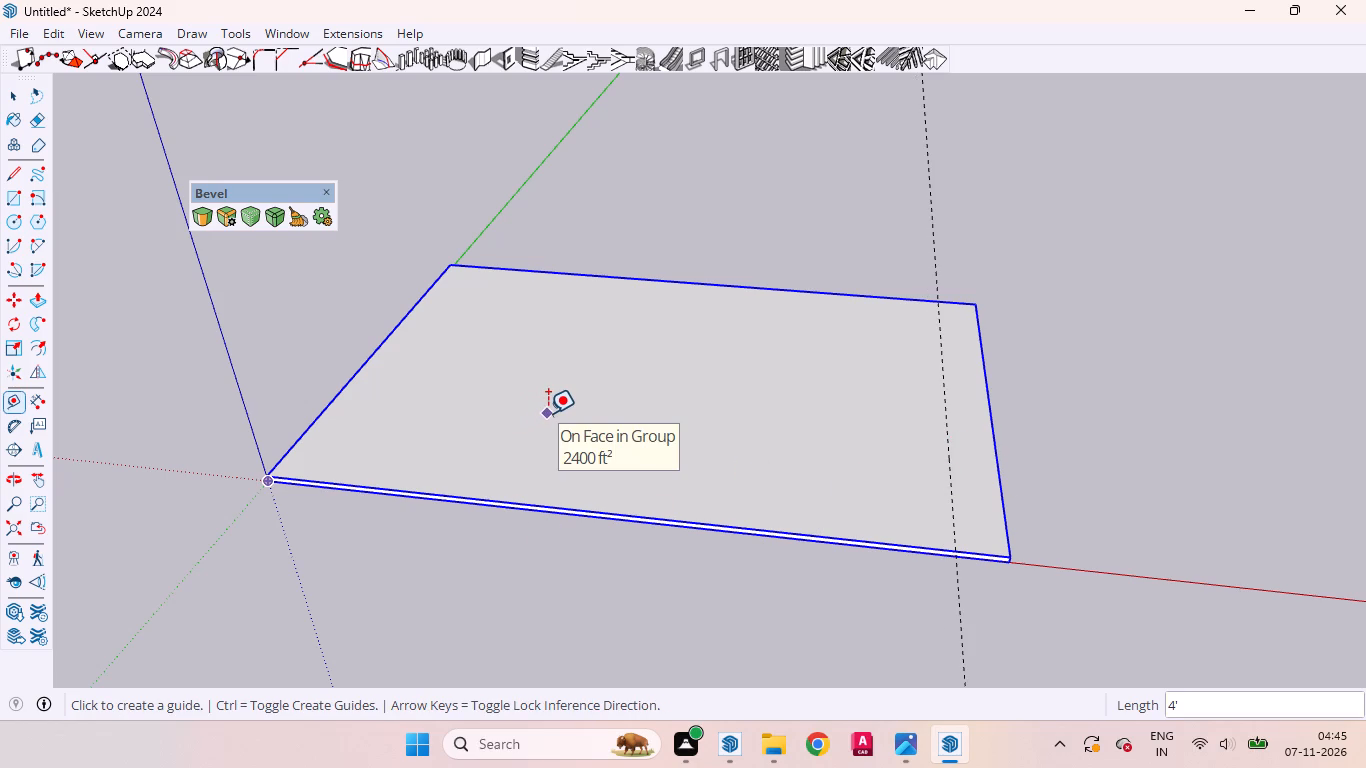
# Place a guide 9' inward from the slab's long edge that runs along the red axis.
pyautogui.moveTo(524, 369); pyautogui.dragTo(640, 371, button='middle')
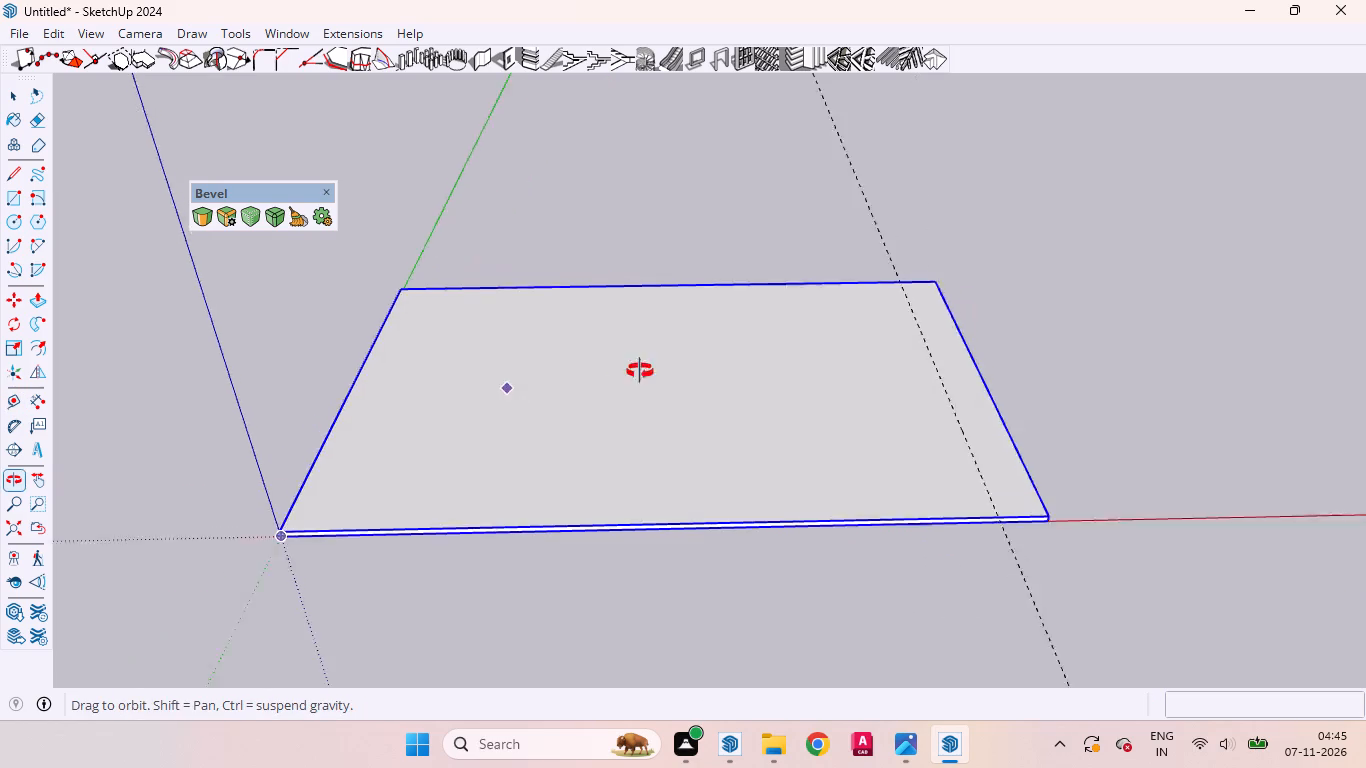
pyautogui.moveTo(640, 371); pyautogui.dragTo(691, 371, button='middle')
pyautogui.scroll(1, 691, 371)
pyautogui.scroll(-1, 691, 371)
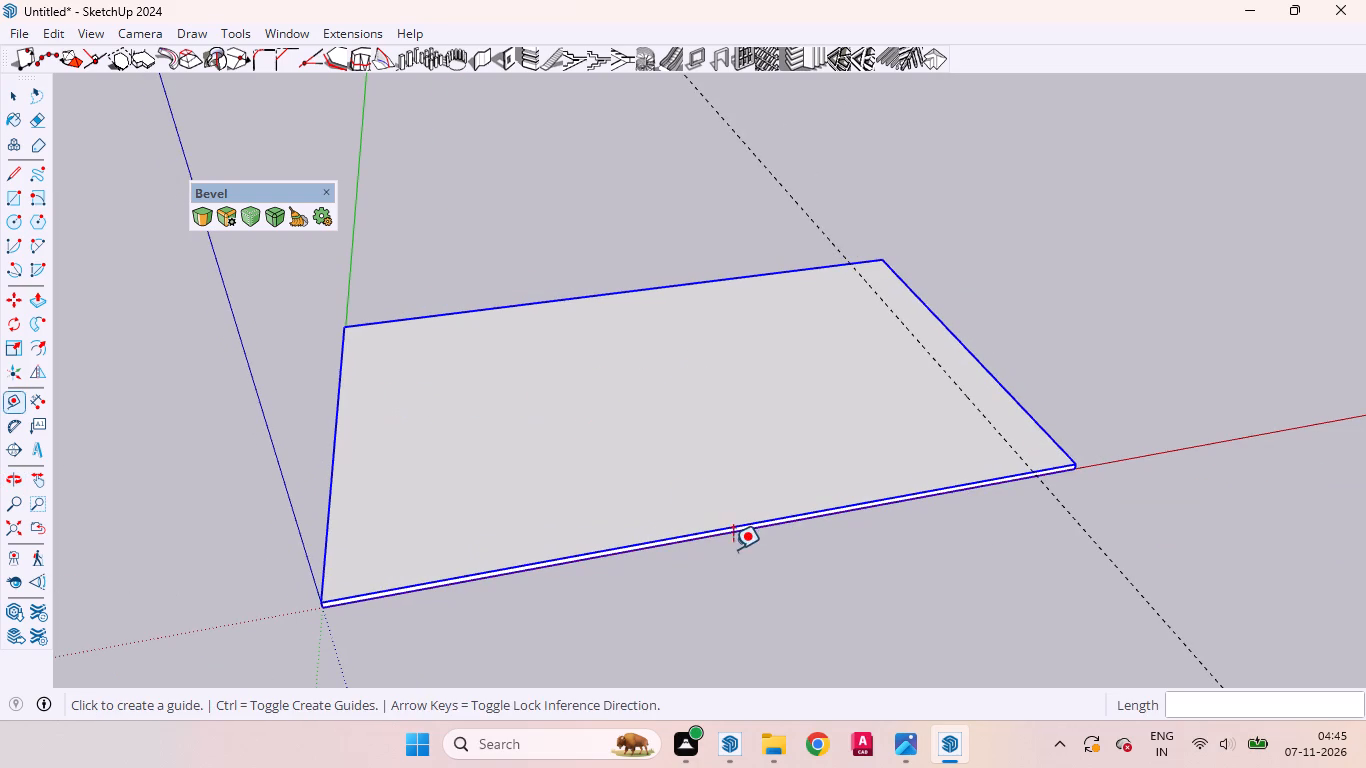
pyautogui.click(723, 524)
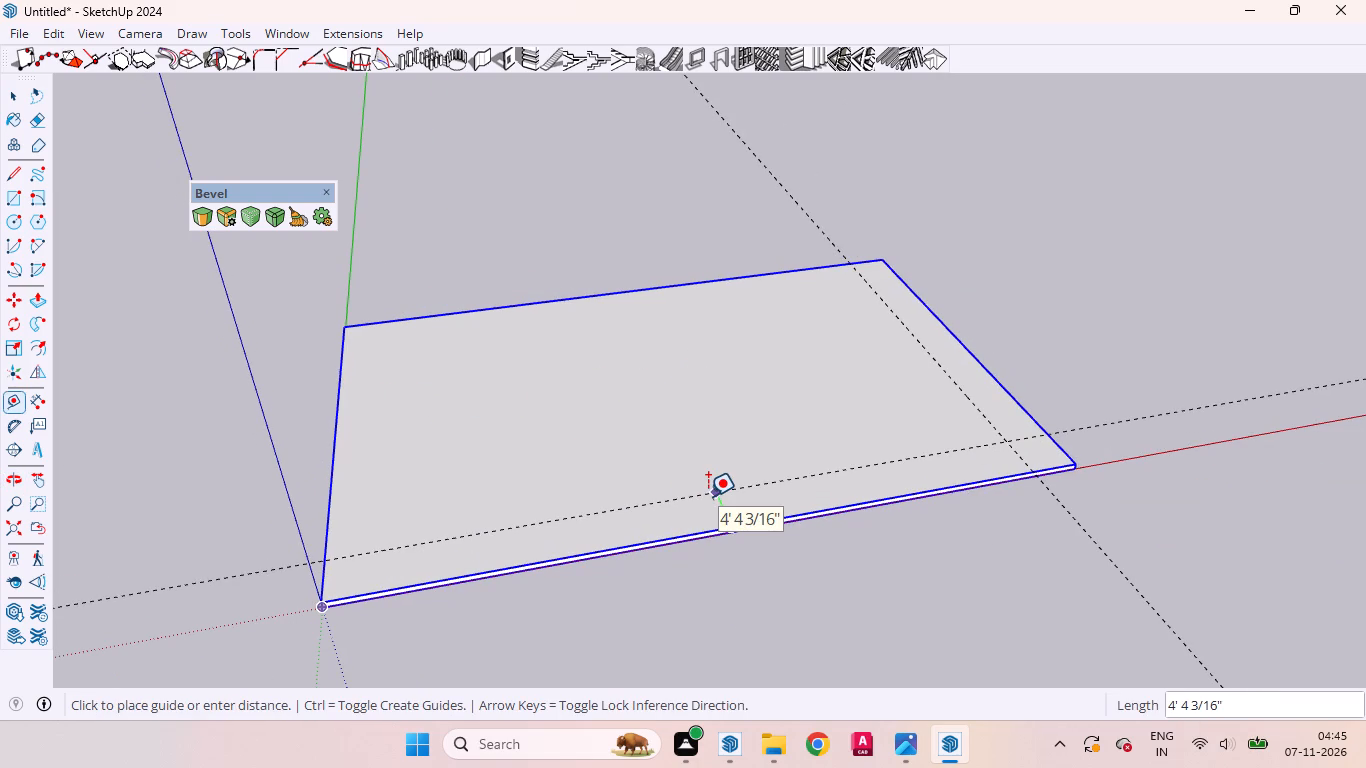
pyautogui.write("9'")
pyautogui.press('Return')
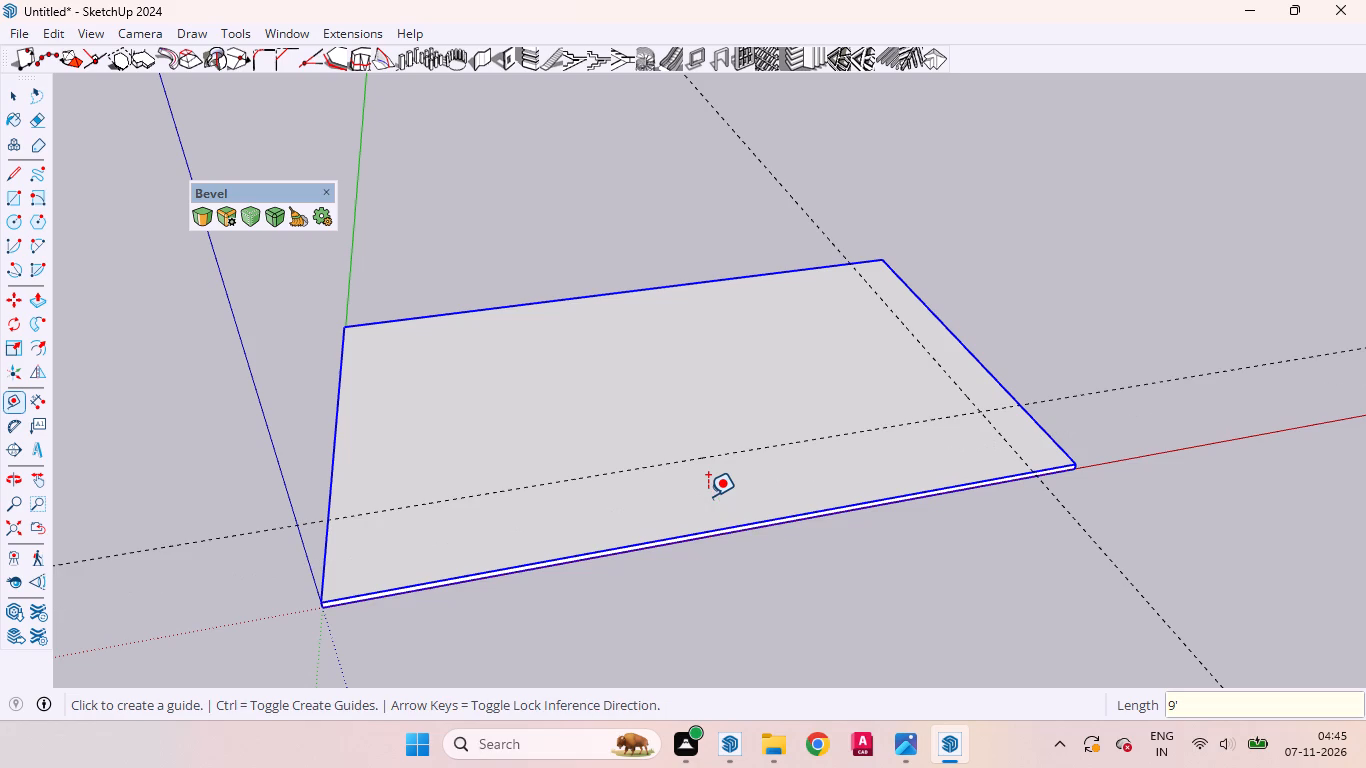
# Place a parallel guide 40' from the 4' guide, towards the origin side of the slab.
pyautogui.press('space')
pyautogui.scroll(-4, 816, 542)
pyautogui.moveTo(819, 568); pyautogui.dragTo(926, 535, button='middle')
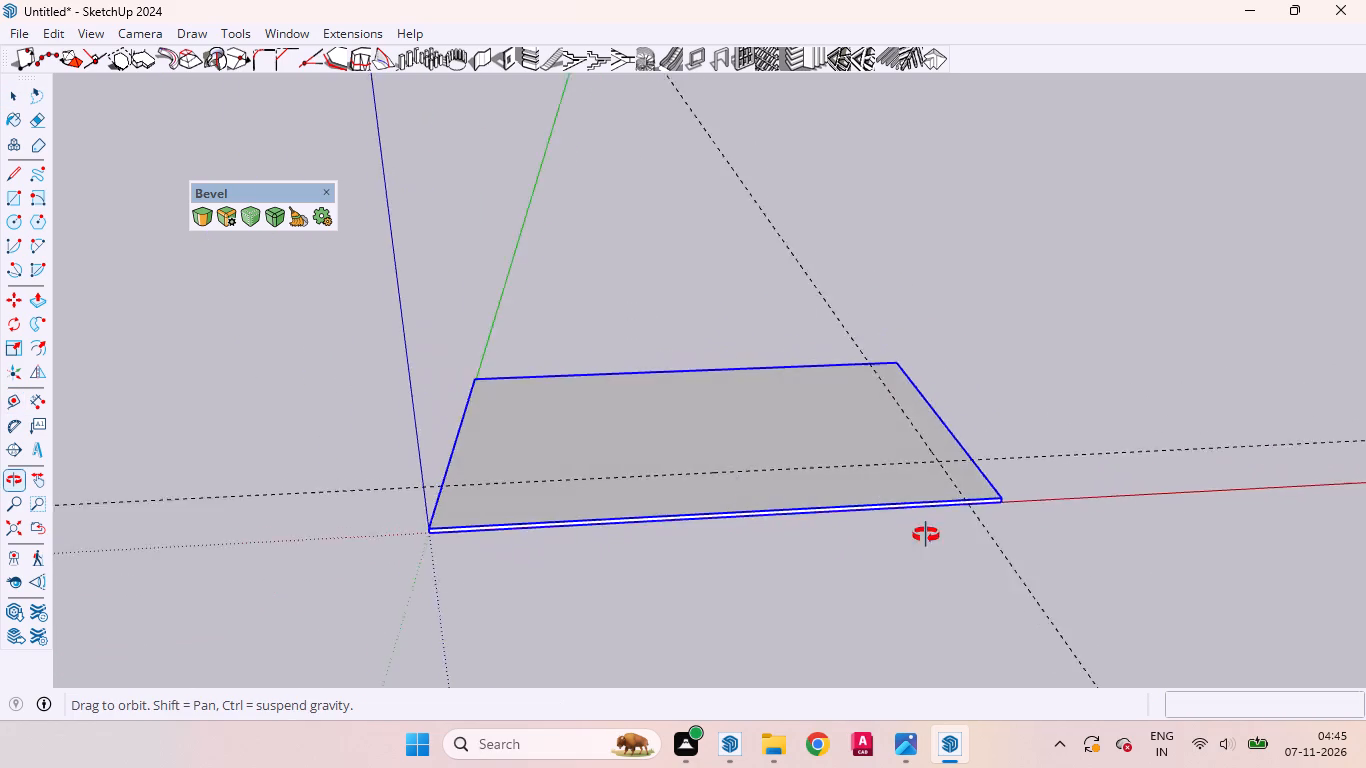
pyautogui.moveTo(926, 535); pyautogui.dragTo(650, 557, button='middle')
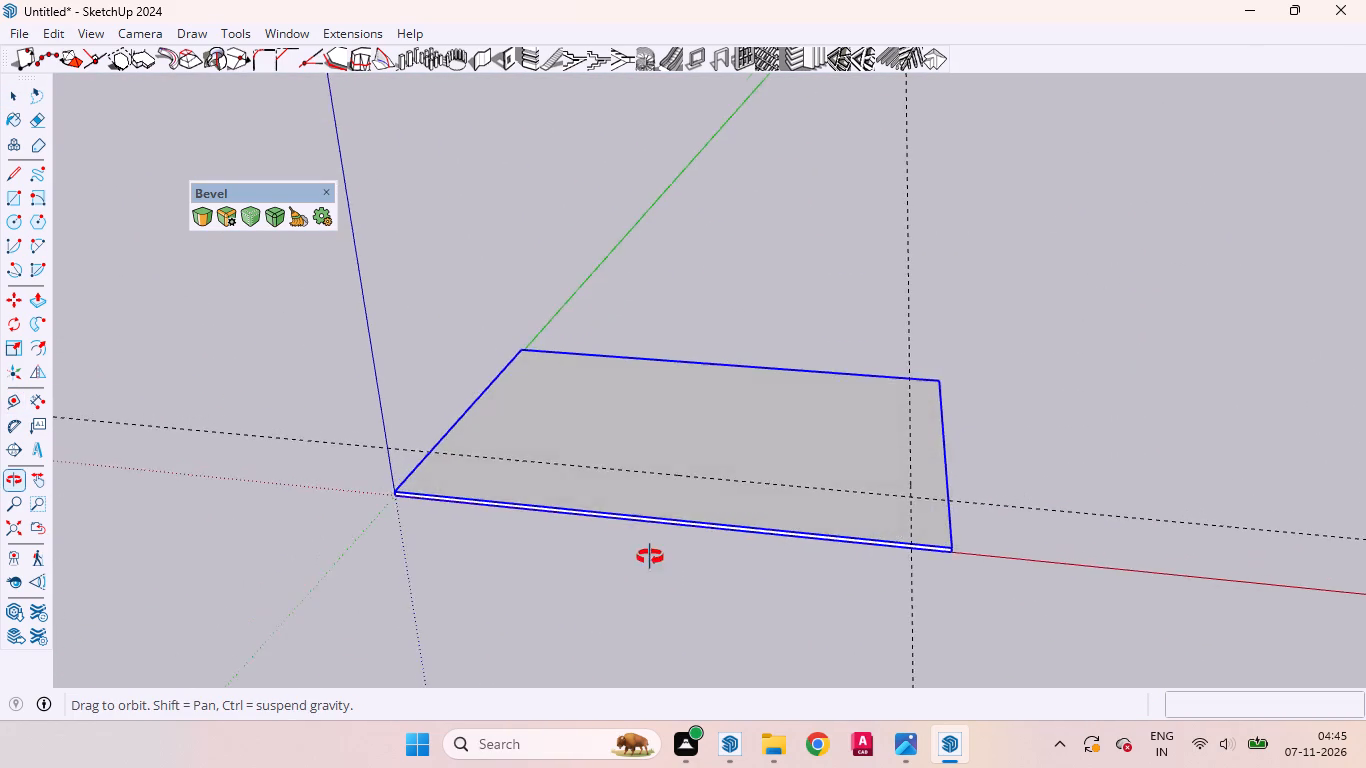
pyautogui.moveTo(650, 557); pyautogui.dragTo(650, 596, button='middle')
pyautogui.scroll(1, 650, 596)
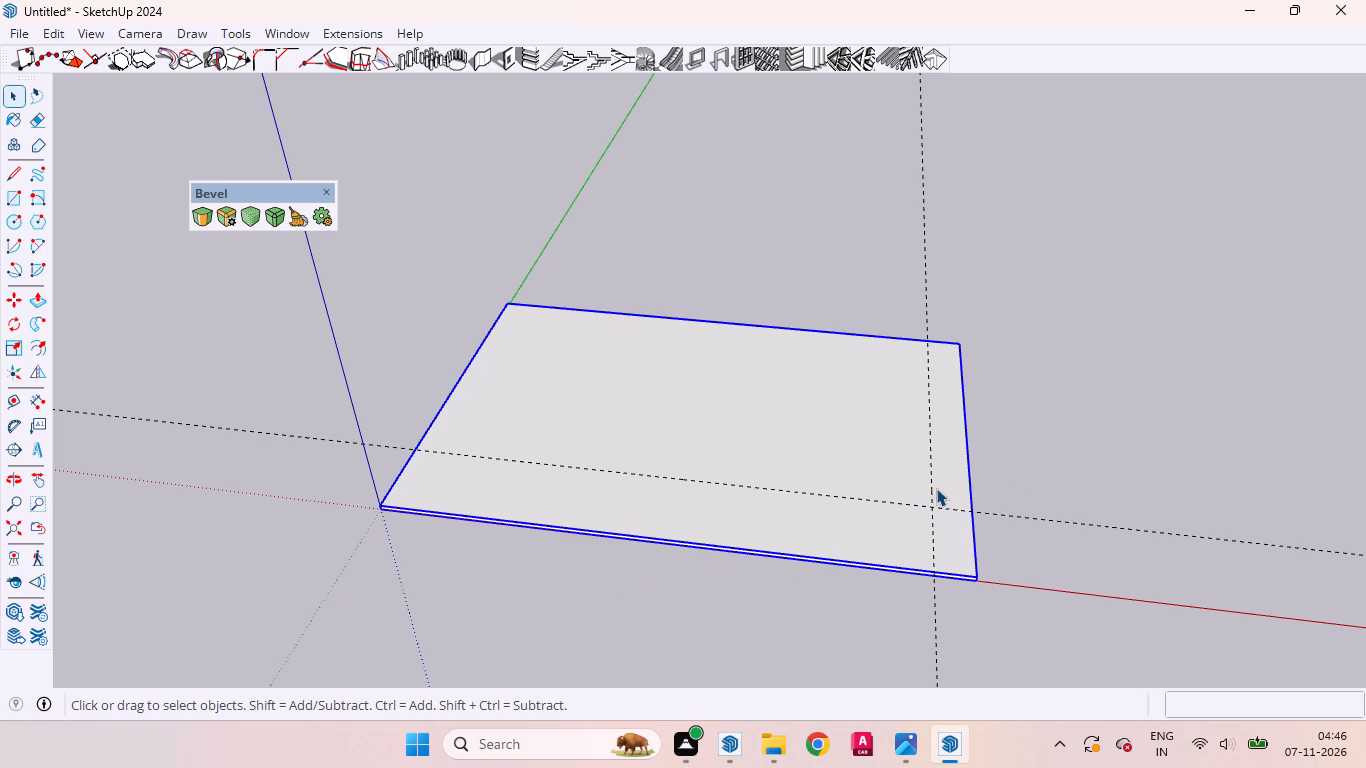
pyautogui.press('t')
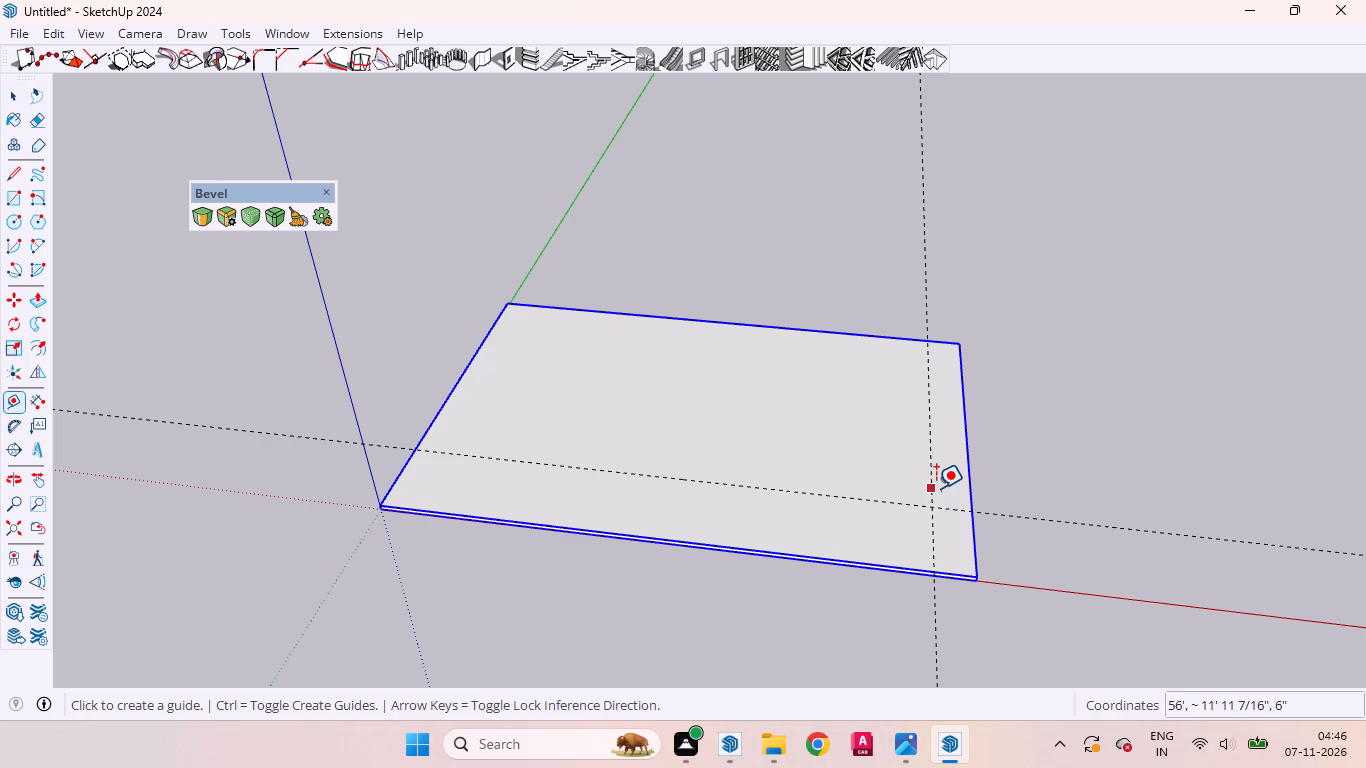
pyautogui.click(934, 478)
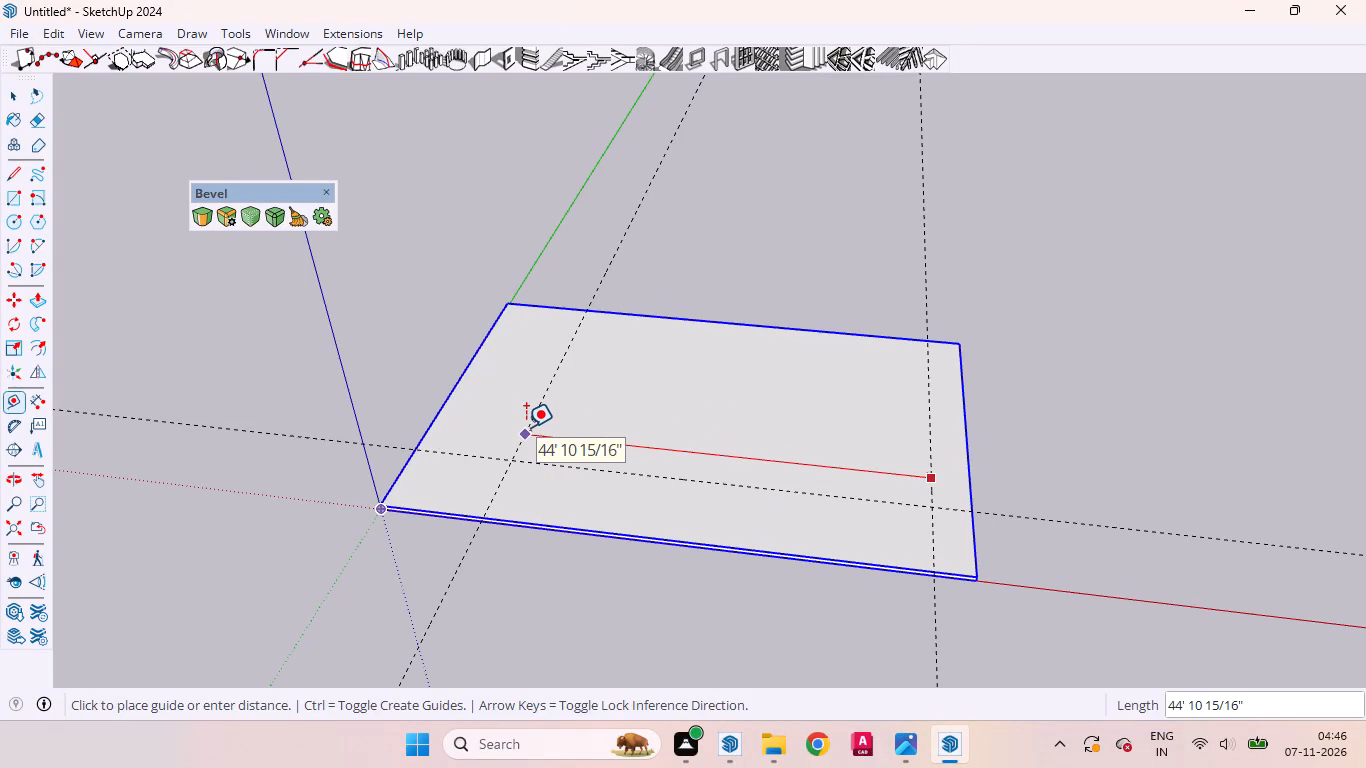
pyautogui.press('4')
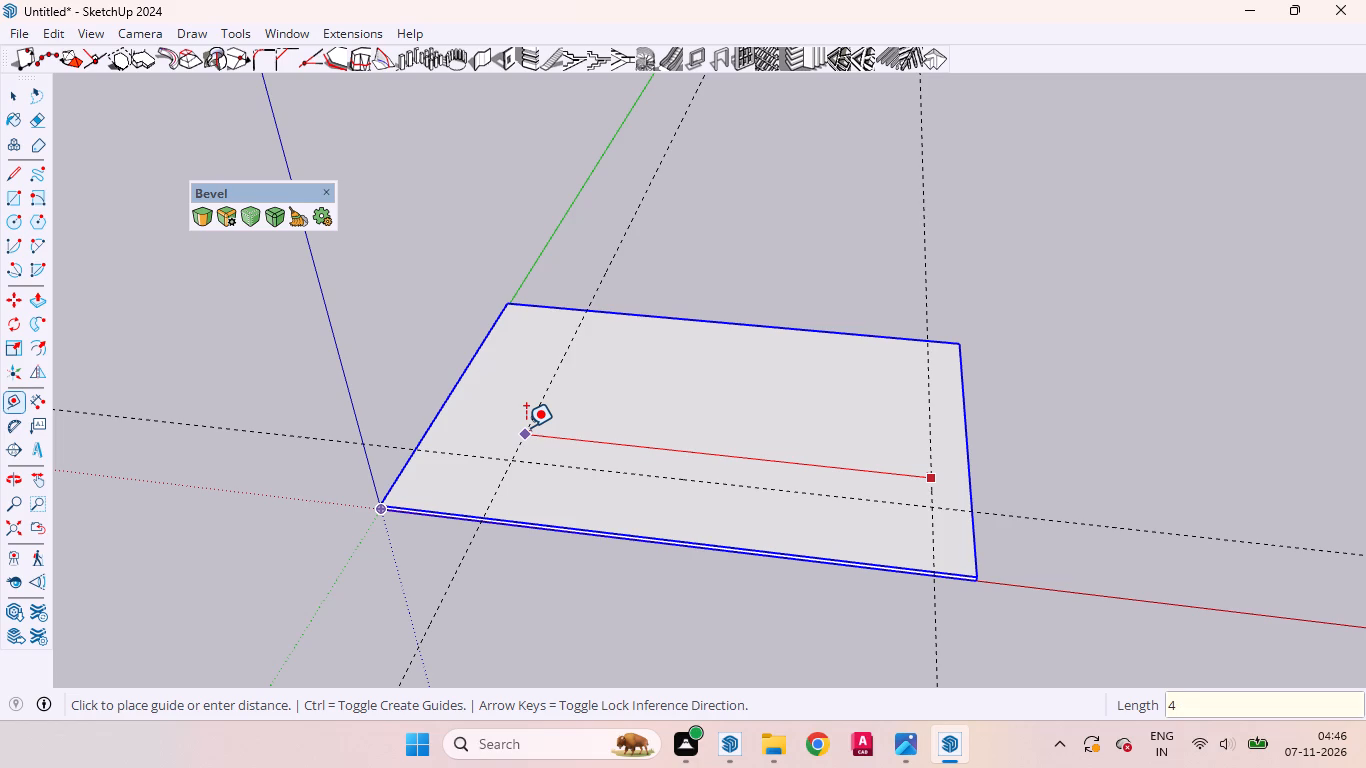
pyautogui.write("0'")
pyautogui.press('Return')
pyautogui.press('space')
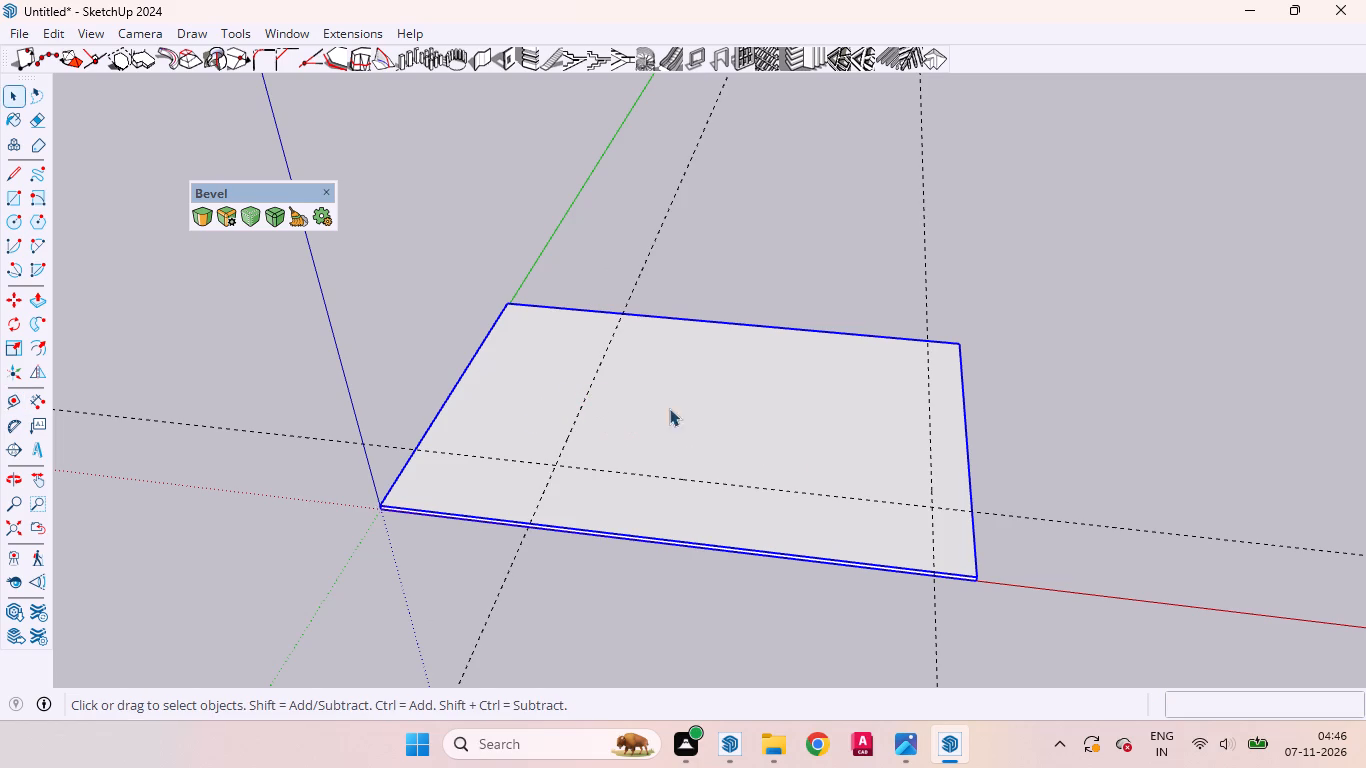
# Create a new empty group, separate from the slab, and open it for editing.
pyautogui.moveTo(627, 401); pyautogui.dragTo(686, 180, button='middle')
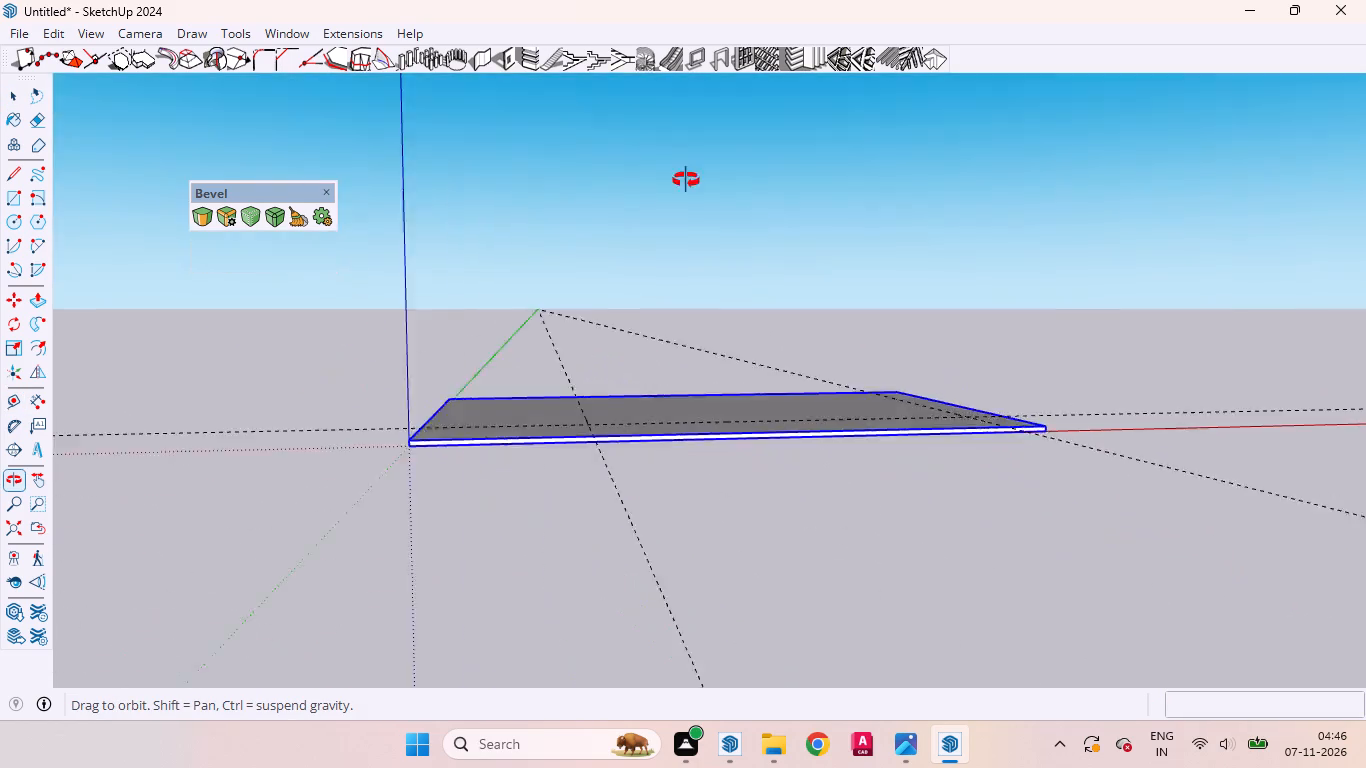
pyautogui.moveTo(686, 180); pyautogui.dragTo(657, 508, button='middle')
pyautogui.scroll(1, 657, 508)
pyautogui.scroll(-4, 671, 448)
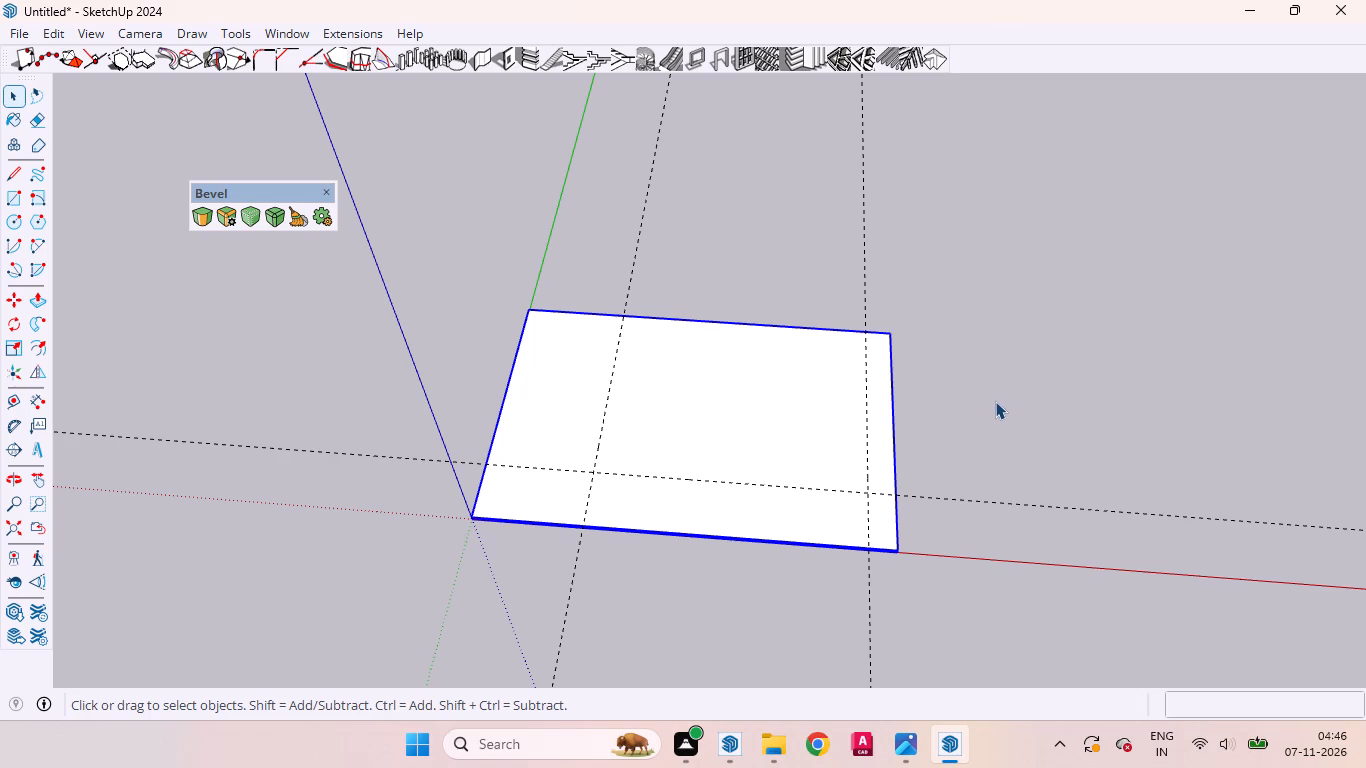
pyautogui.scroll(4, 624, 351)
pyautogui.scroll(-1, 644, 364)
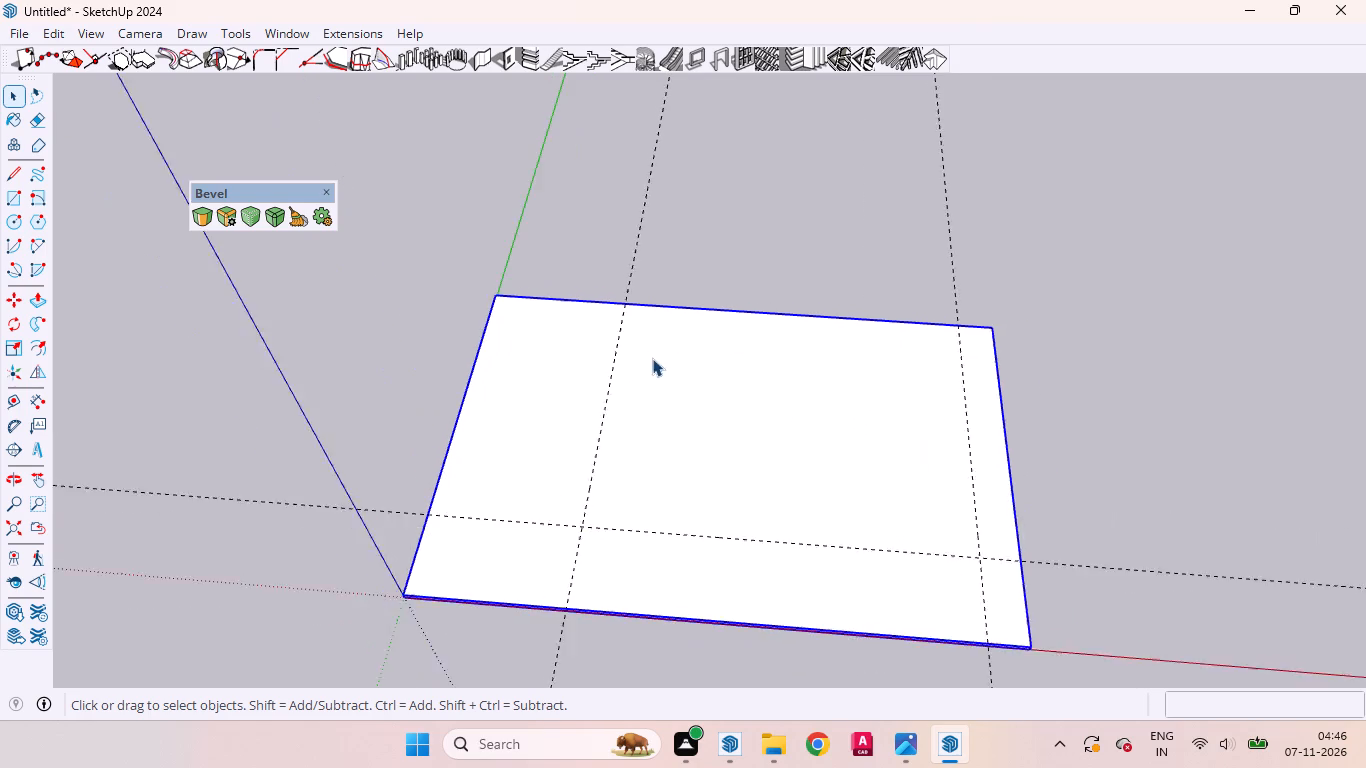
pyautogui.scroll(-2, 652, 358)
pyautogui.moveTo(676, 378); pyautogui.dragTo(815, 328, button='middle')
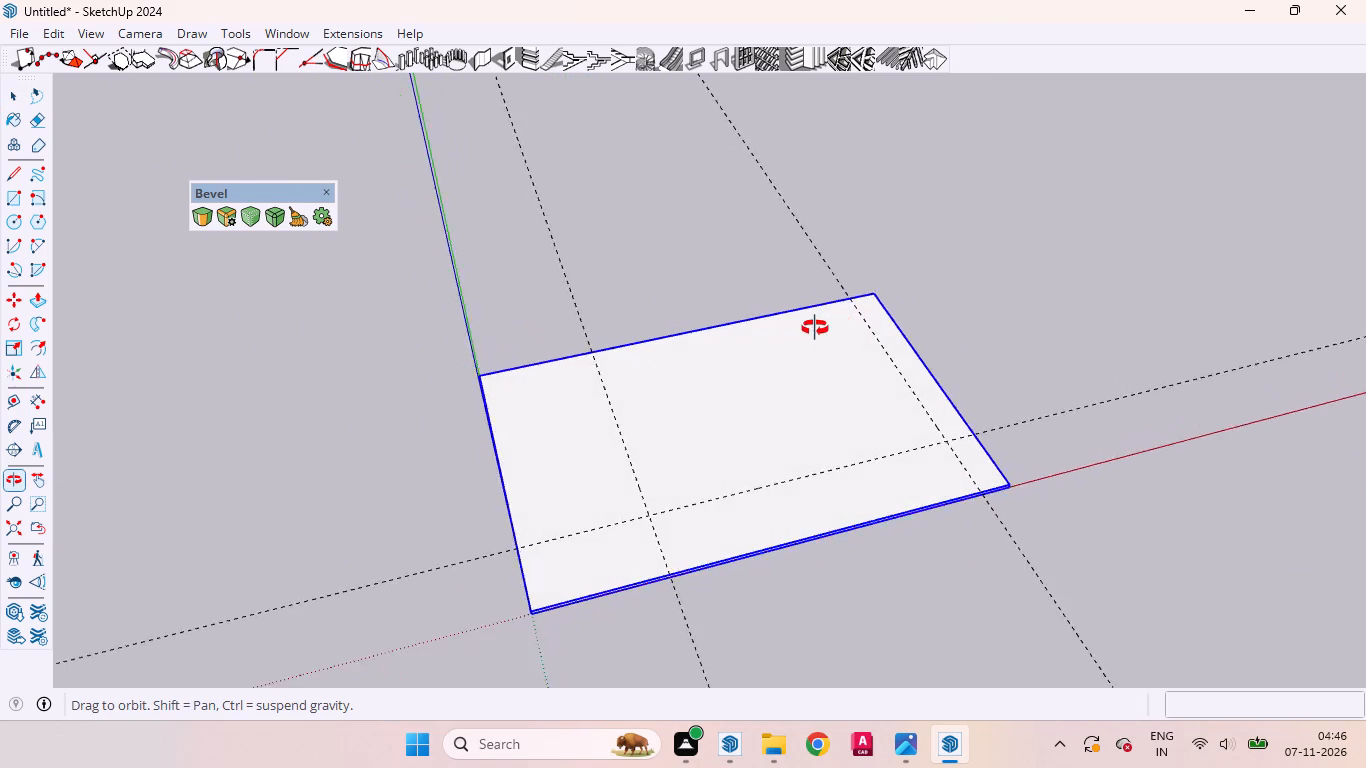
pyautogui.moveTo(815, 328); pyautogui.dragTo(697, 411, button='middle')
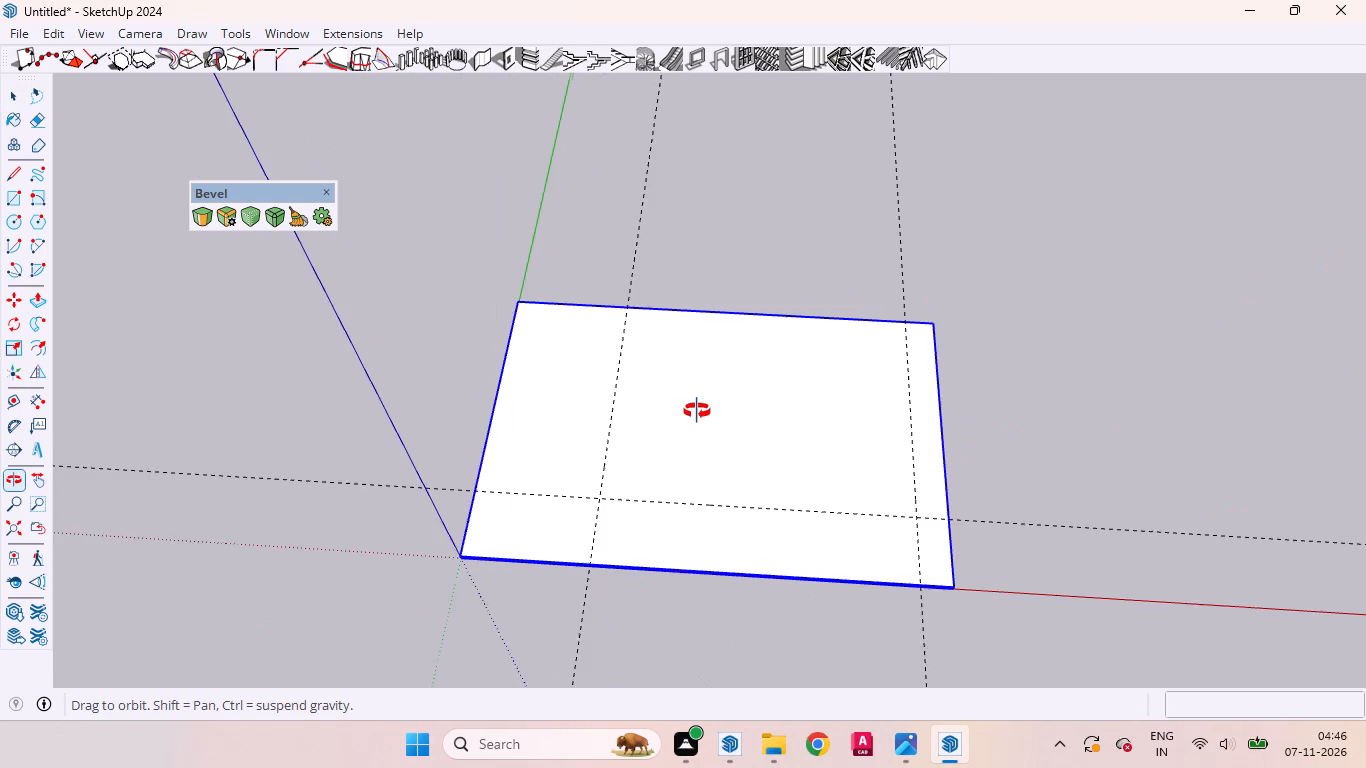
pyautogui.moveTo(697, 411); pyautogui.dragTo(695, 411, button='middle')
pyautogui.rightClick(981, 384)
pyautogui.click(1028, 438)
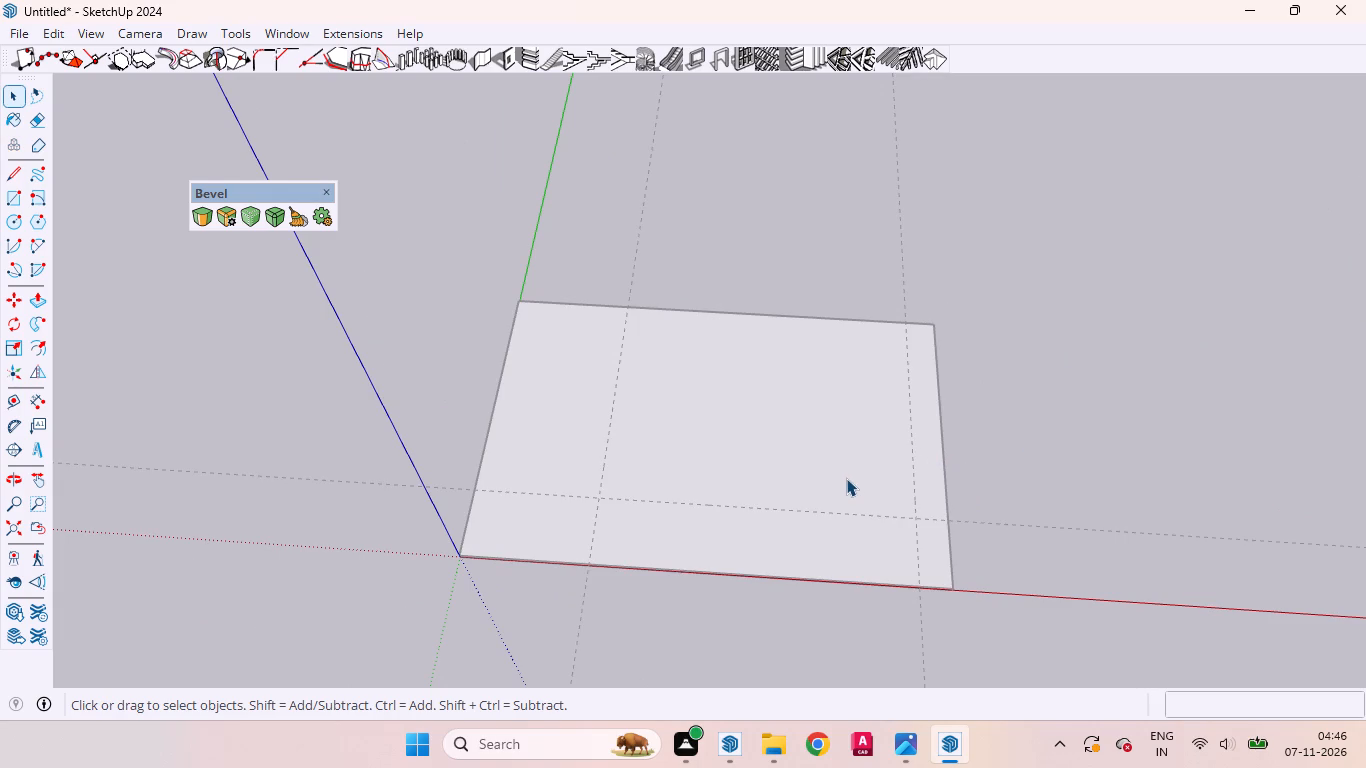
# Draw a rectangle about 40' 2" by 31' on the slab, from the 4' and 9' guides' intersection to the 40' guide at the back edge.
pyautogui.press('r')
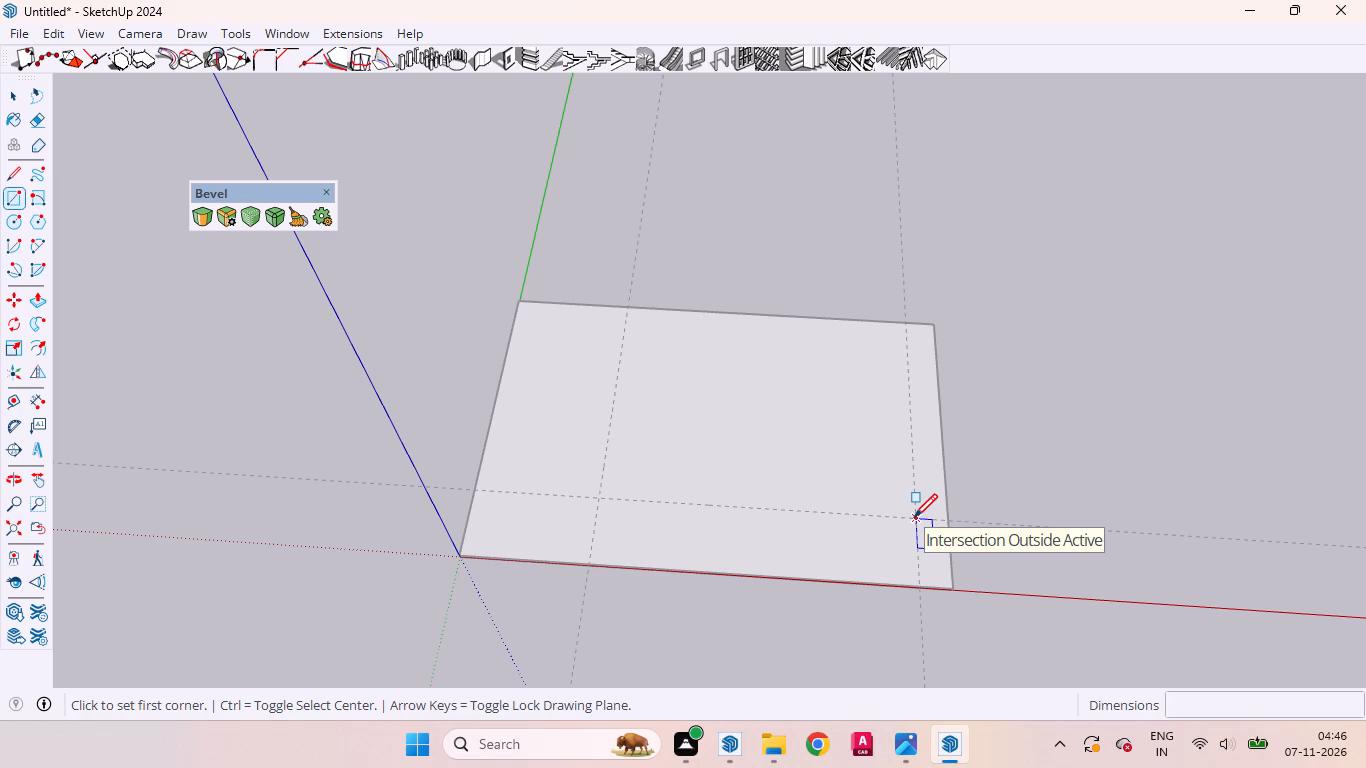
pyautogui.click(914, 517)
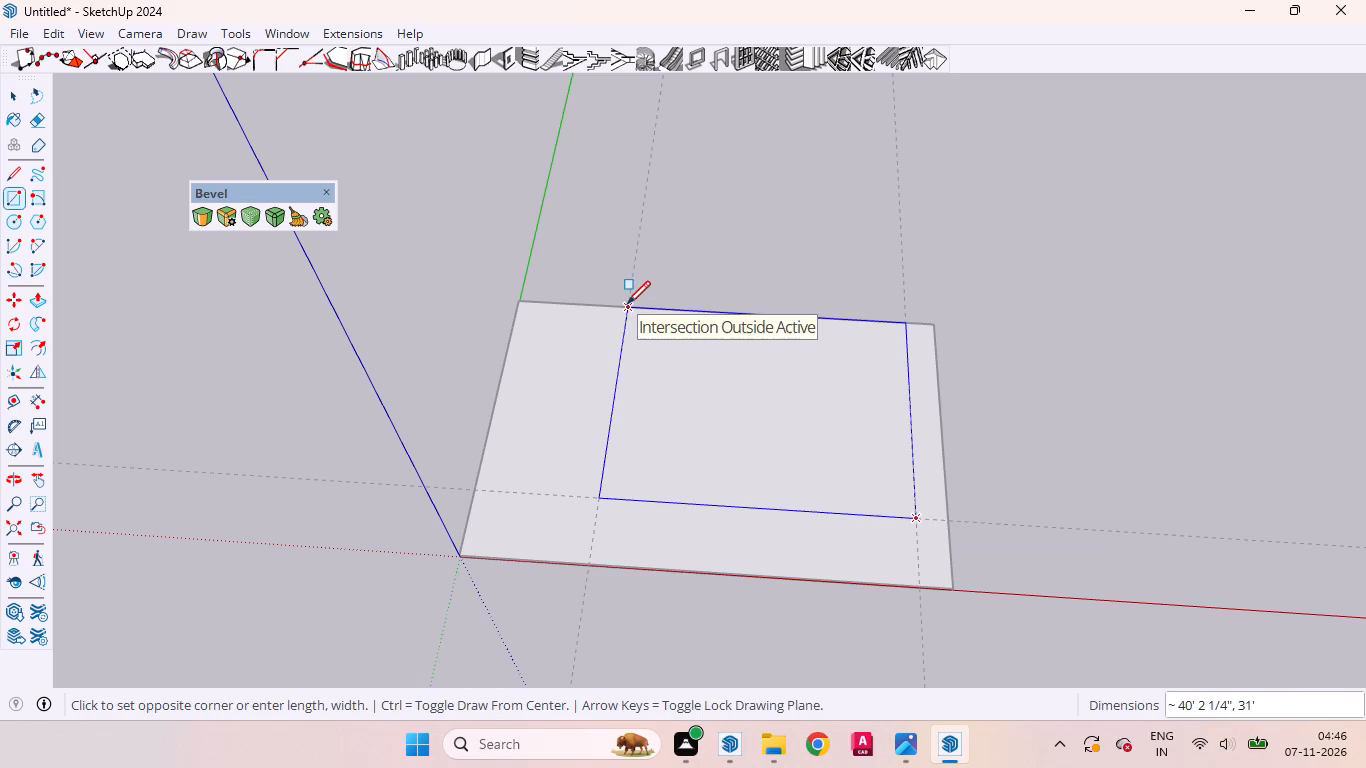
pyautogui.click(627, 304)
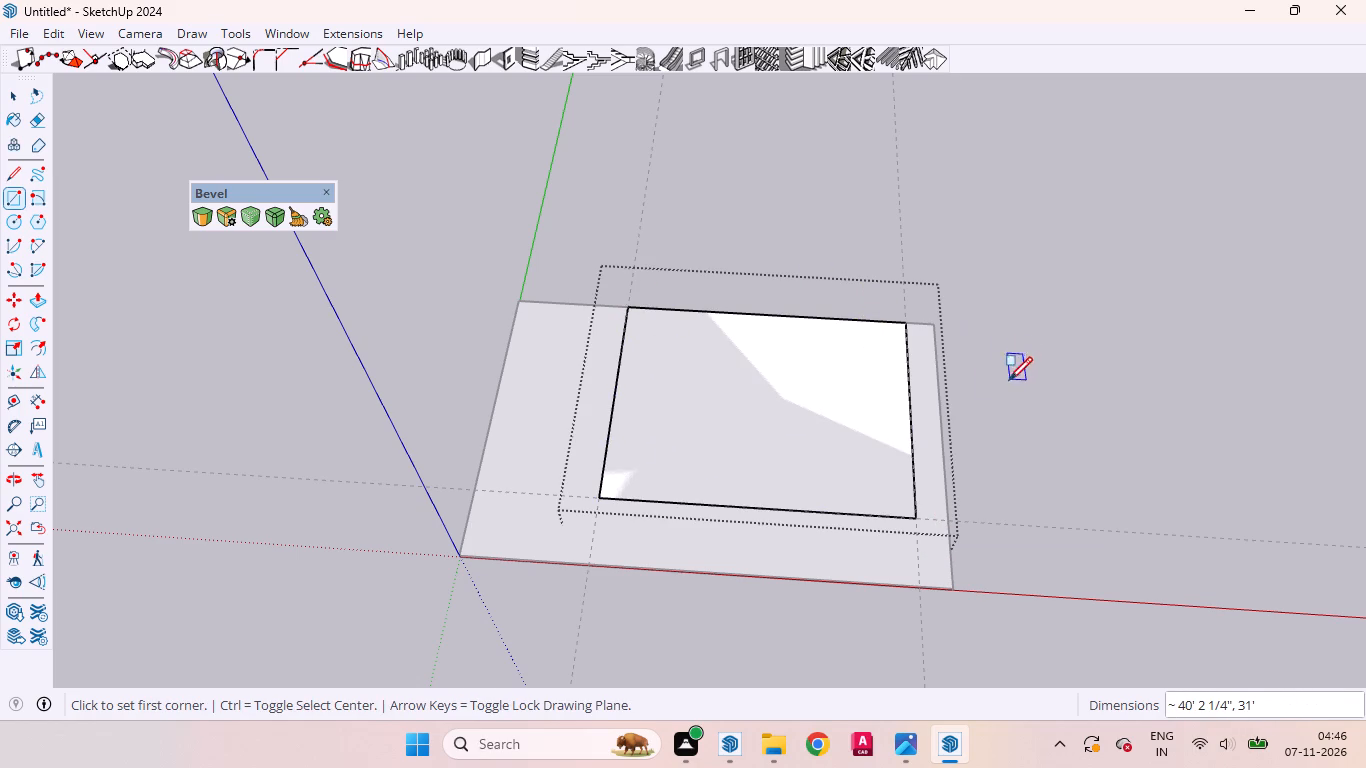
# Push/Pull the new rectangle up by 10' to form the building block.
pyautogui.press('p')
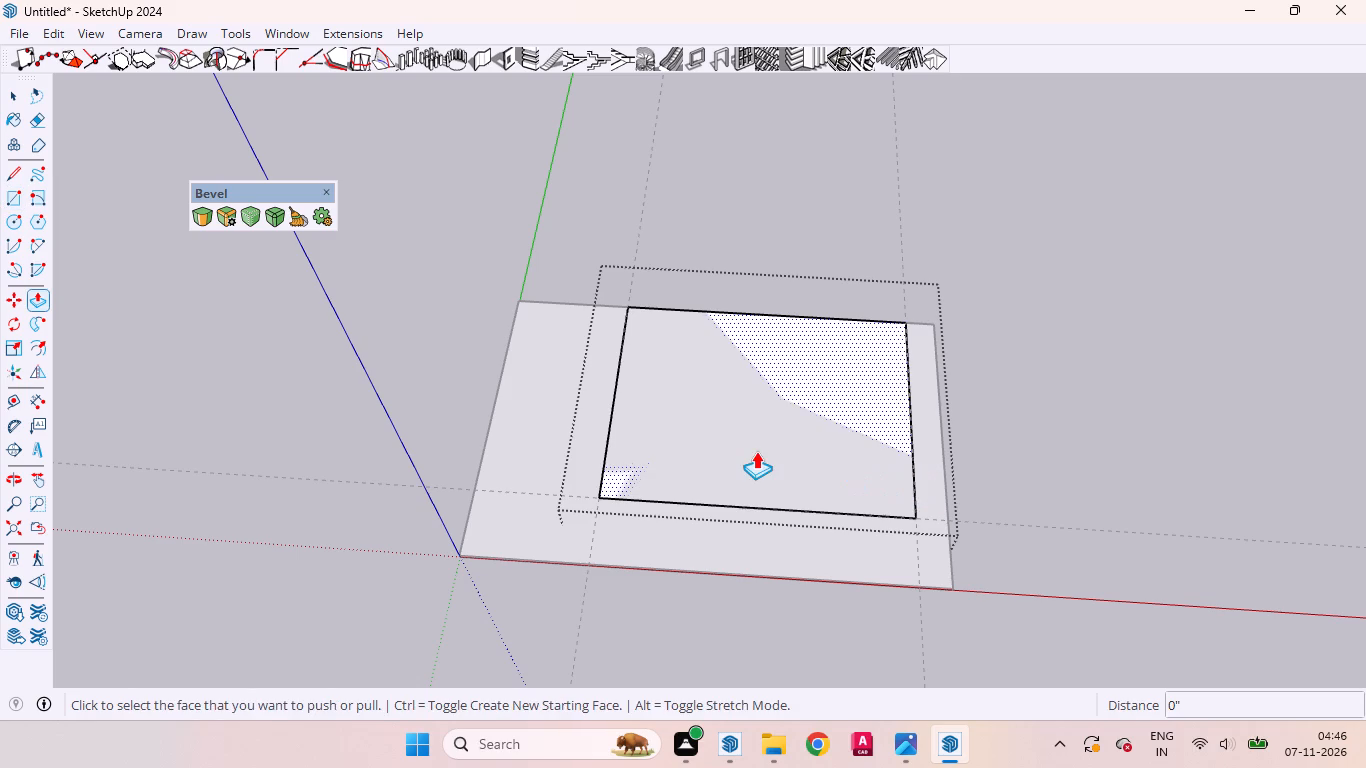
pyautogui.moveTo(756, 451); pyautogui.dragTo(754, 432)
pyautogui.press('1')
pyautogui.press('0')
pyautogui.press("'")
pyautogui.press('Return')
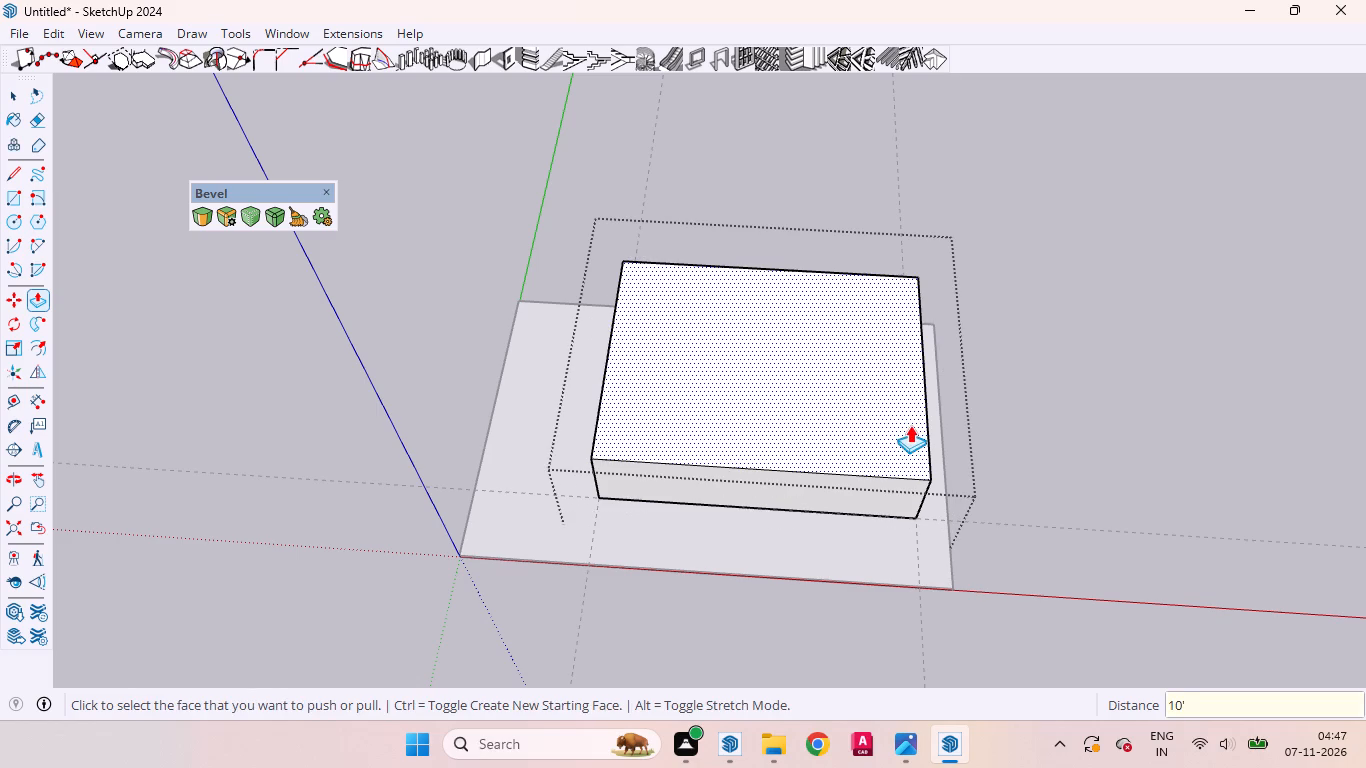
pyautogui.moveTo(893, 415); pyautogui.dragTo(855, 91, button='middle')
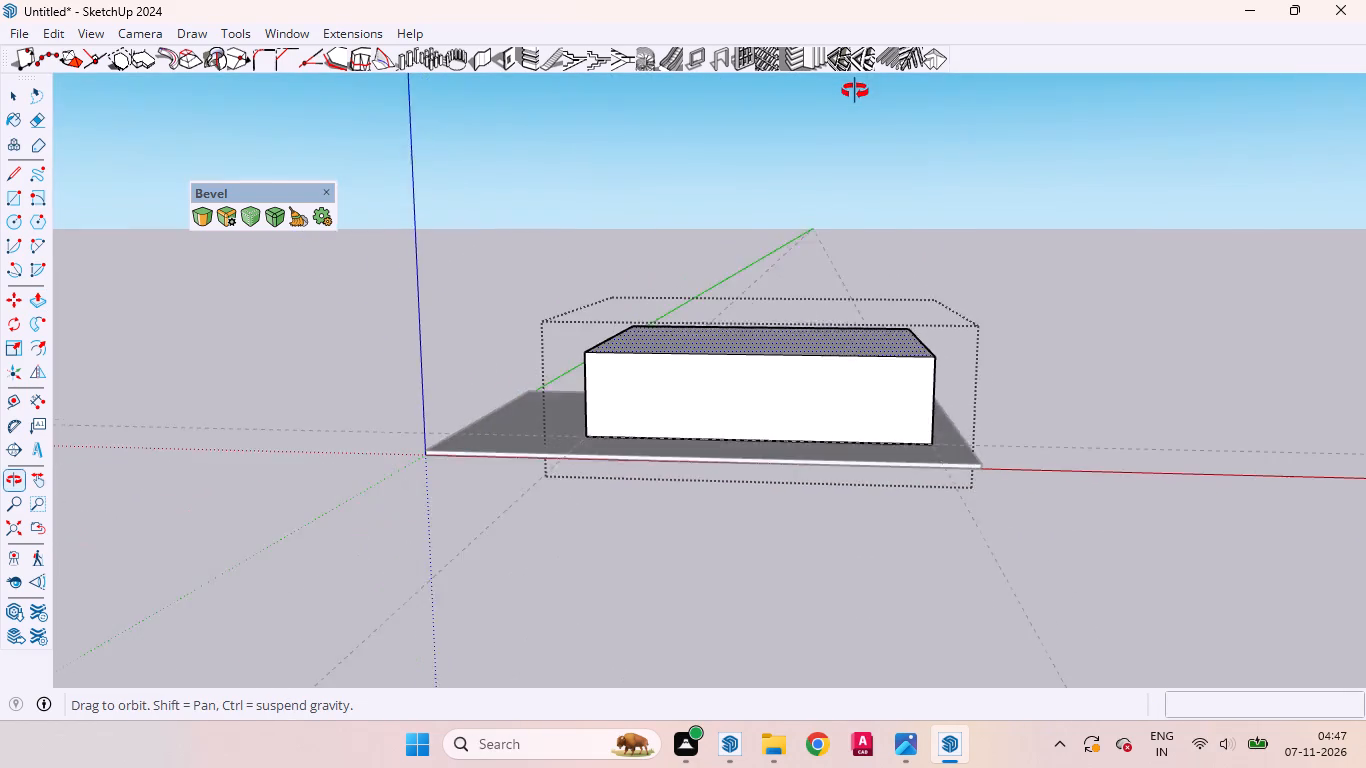
# Push/Pull the block's top face up by 12' as a new starting face to add an upper storey.
pyautogui.moveTo(855, 91); pyautogui.dragTo(937, 149, button='middle')
pyautogui.scroll(4, 937, 149)
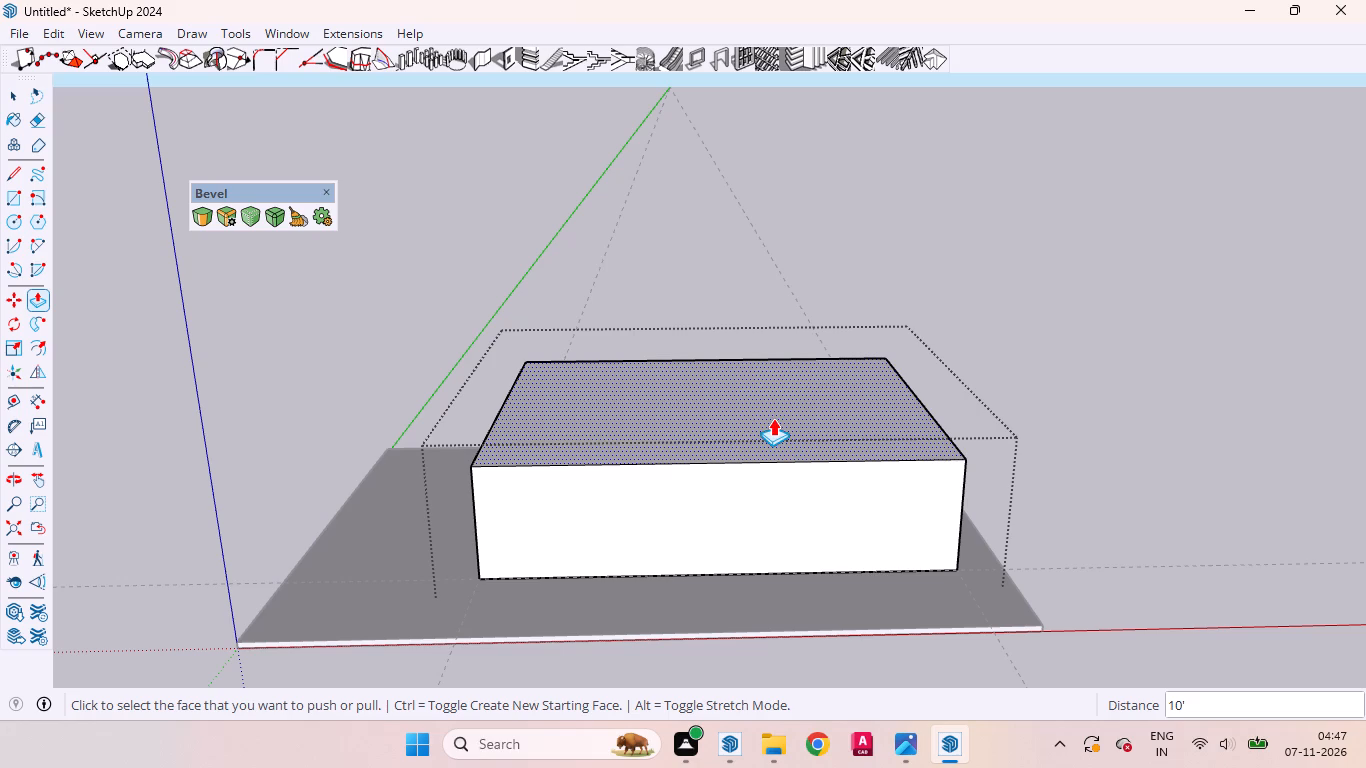
pyautogui.moveTo(780, 418); pyautogui.dragTo(788, 354)
pyautogui.write('12')
pyautogui.press("'")
pyautogui.press('Return')
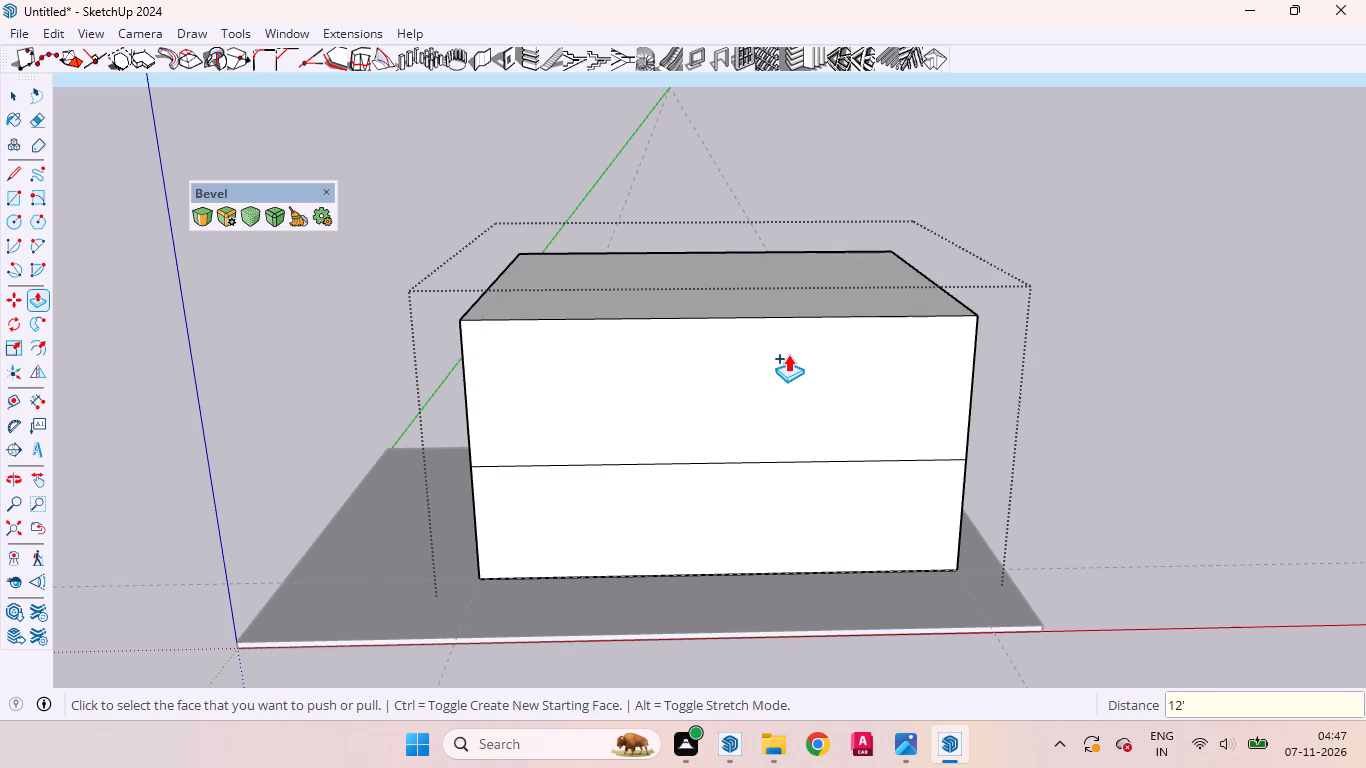
# Examine the two-storey block's proportions and its front face from the front and from the corners.
pyautogui.scroll(-3, 751, 438)
pyautogui.moveTo(736, 450); pyautogui.dragTo(748, 324, button='middle')
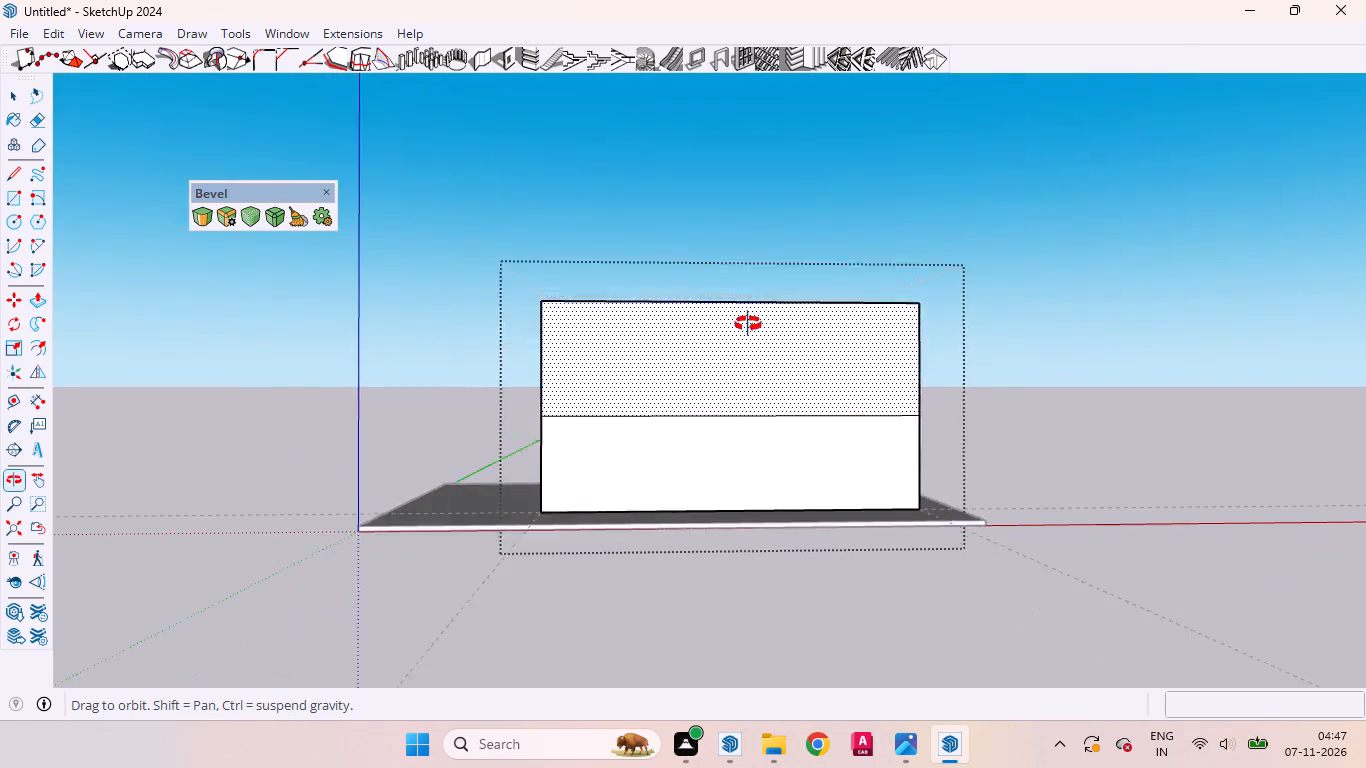
pyautogui.moveTo(748, 324); pyautogui.dragTo(755, 366, button='middle')
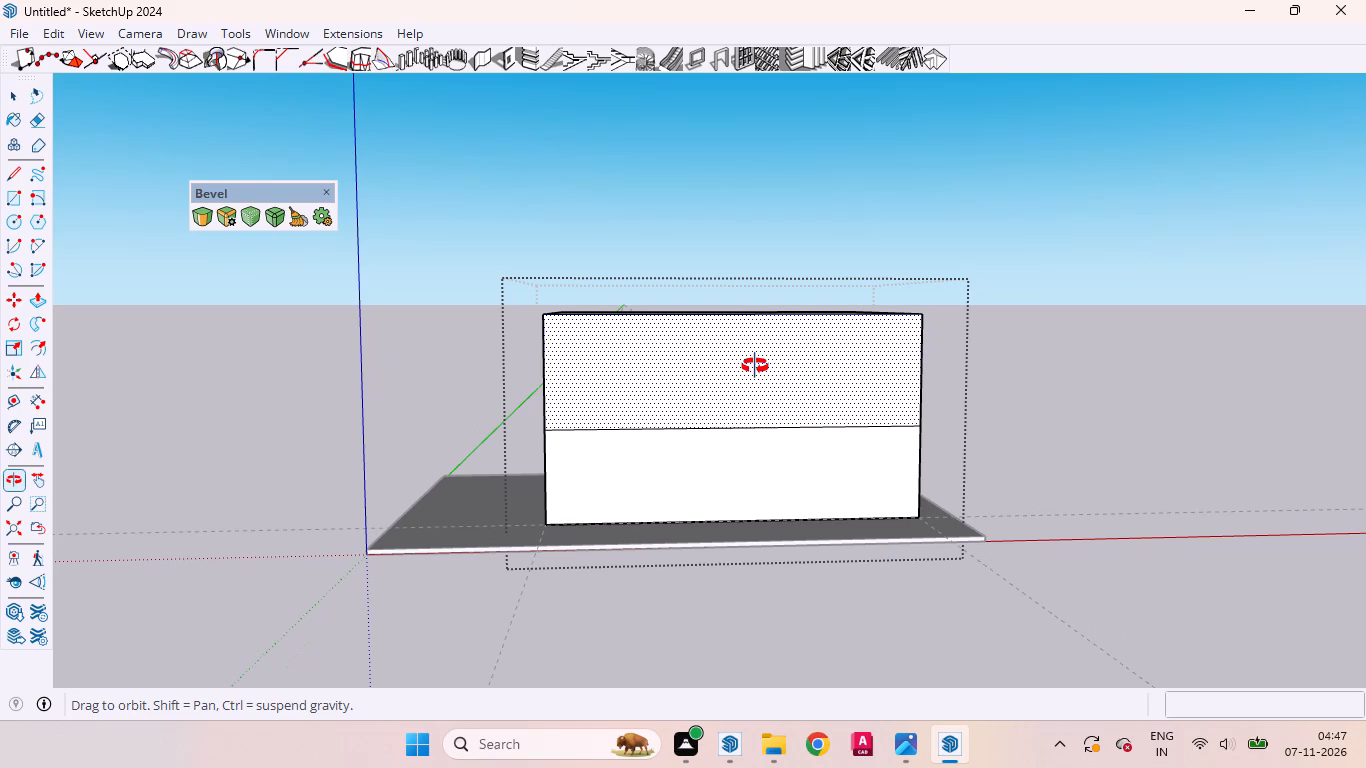
pyautogui.moveTo(755, 366); pyautogui.dragTo(711, 339, button='middle')
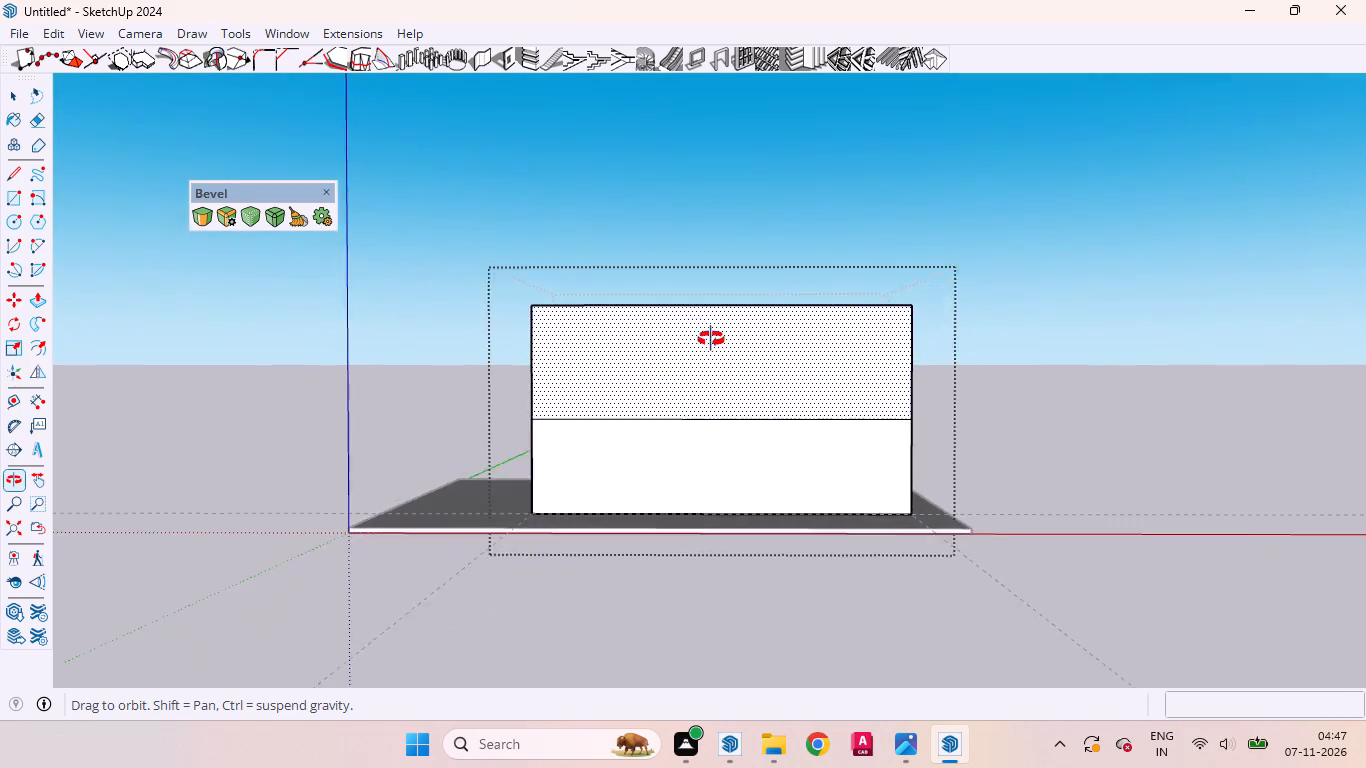
pyautogui.moveTo(711, 339); pyautogui.dragTo(1053, 479, button='middle')
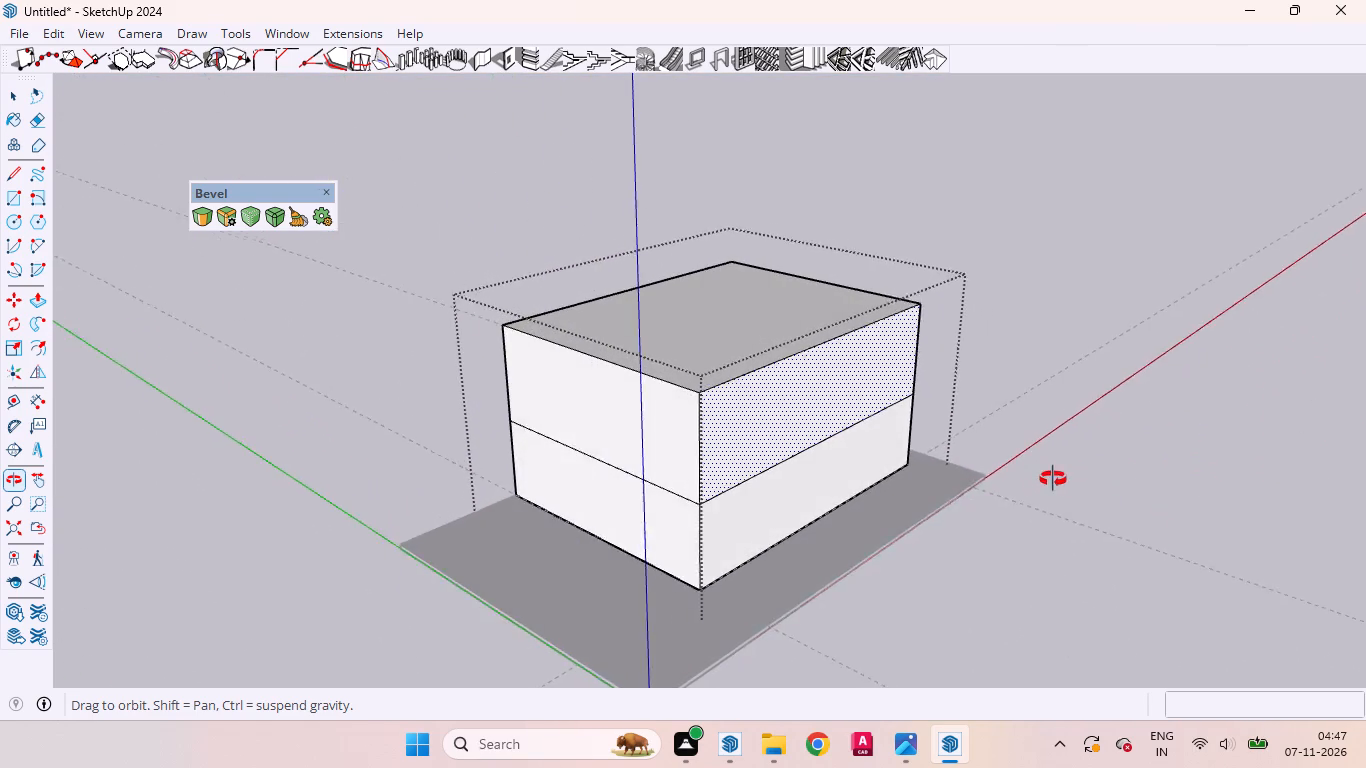
pyautogui.moveTo(1053, 479); pyautogui.dragTo(966, 376, button='middle')
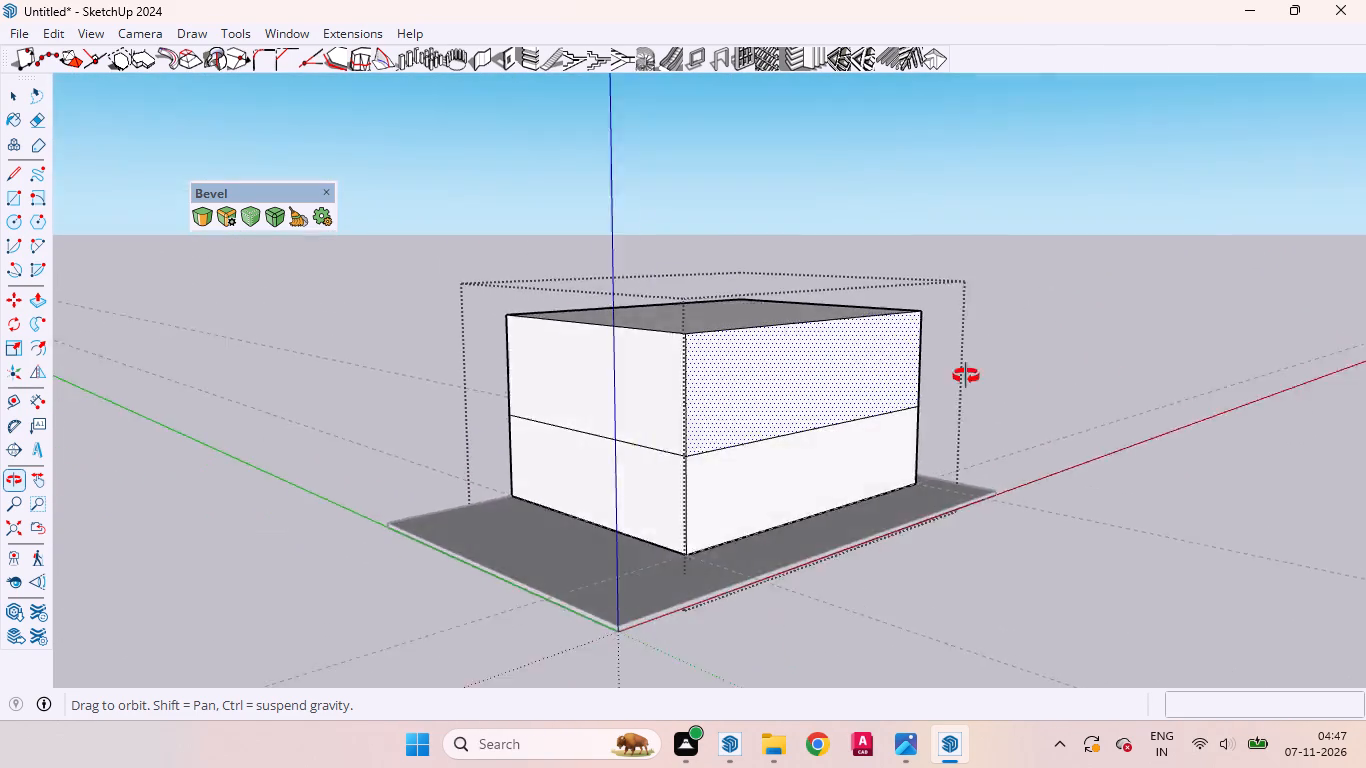
pyautogui.moveTo(966, 376); pyautogui.dragTo(842, 346, button='middle')
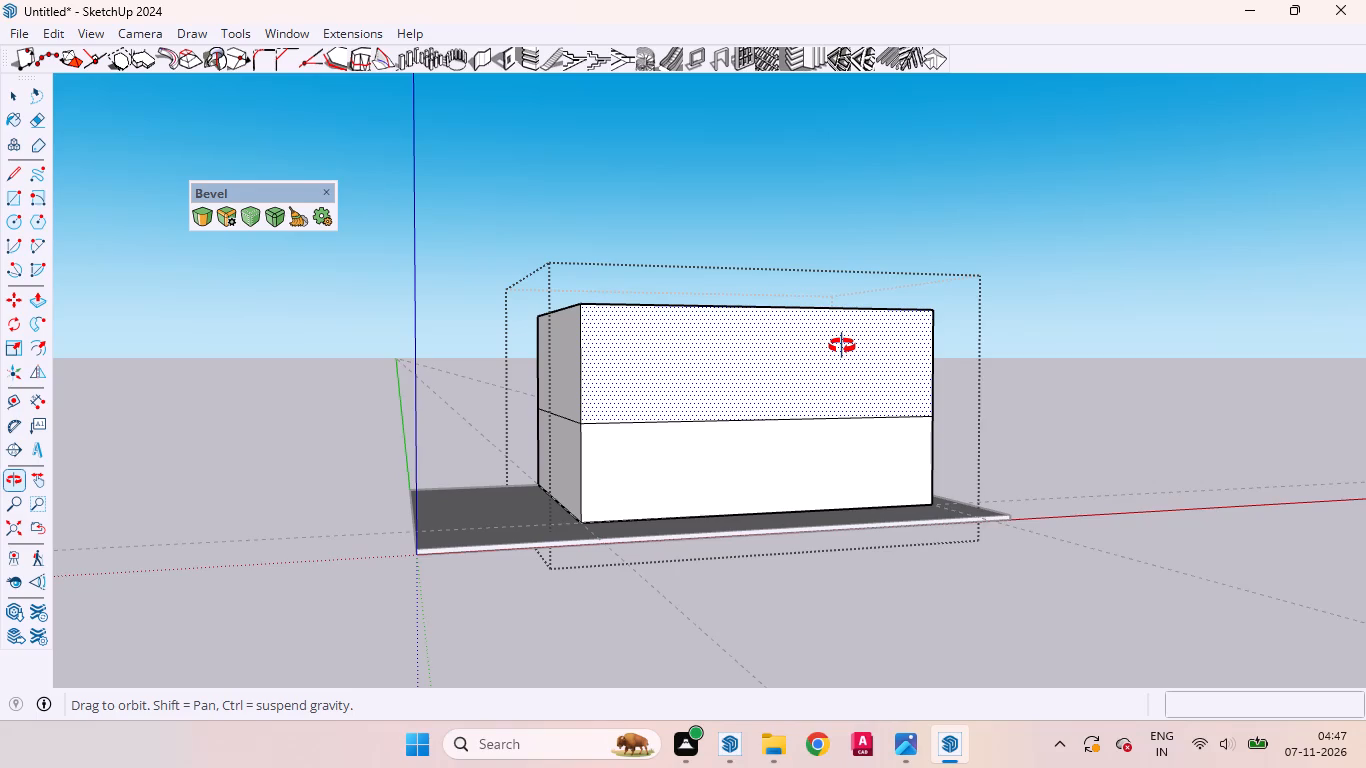
pyautogui.moveTo(842, 346); pyautogui.dragTo(836, 342, button='middle')
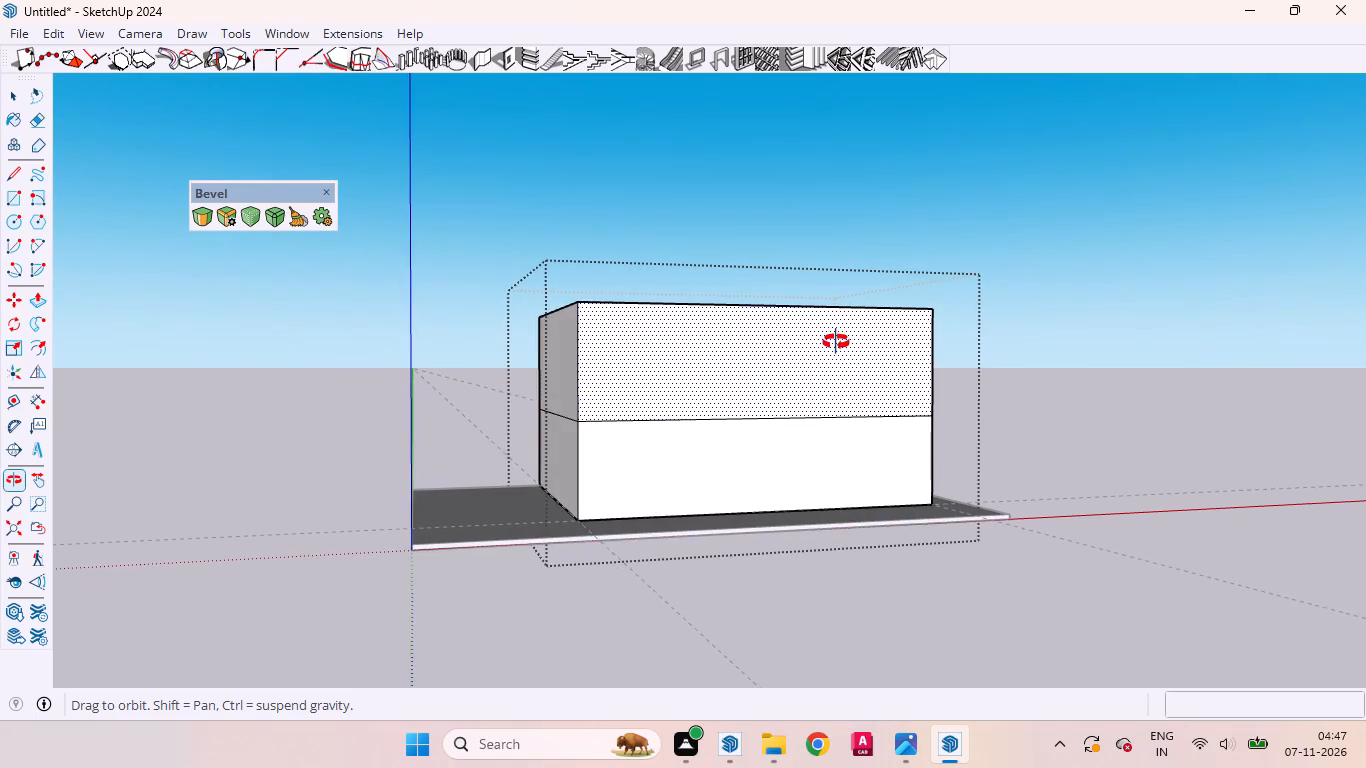
pyautogui.moveTo(836, 342); pyautogui.dragTo(750, 329, button='middle')
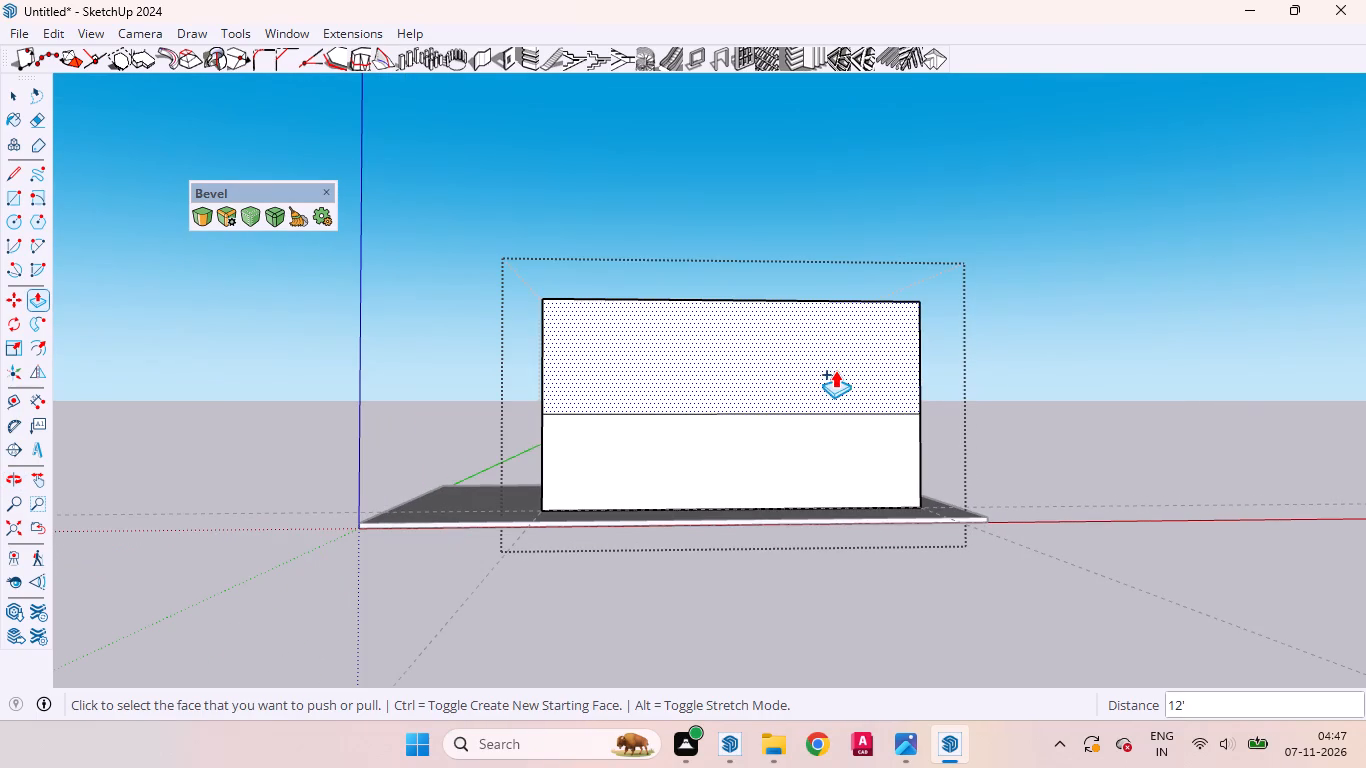
pyautogui.scroll(4, 834, 372)
pyautogui.scroll(-3, 790, 377)
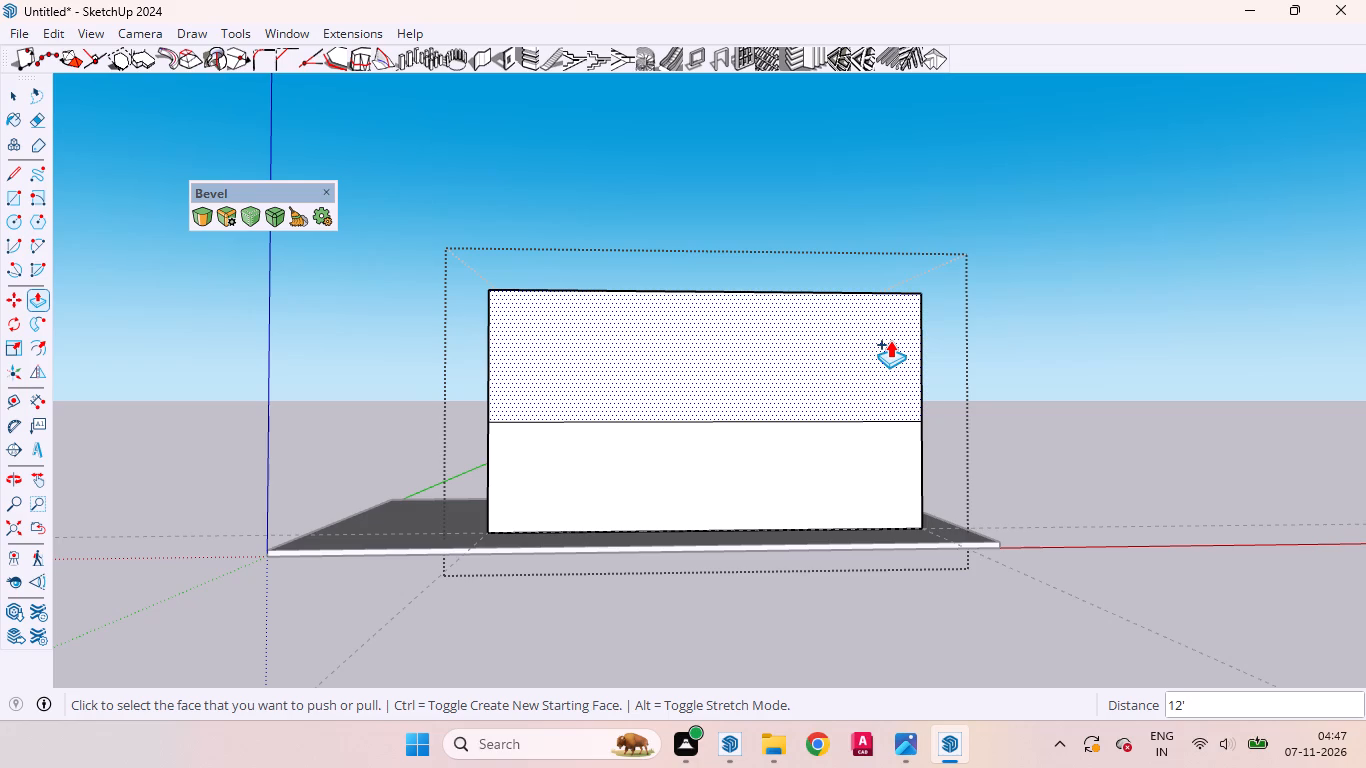
pyautogui.press('space')
pyautogui.moveTo(765, 397); pyautogui.dragTo(1233, 518, button='middle')
pyautogui.middleClick(1233, 518)
pyautogui.scroll(1, 791, 564)
pyautogui.moveTo(887, 511); pyautogui.dragTo(610, 464, button='middle')
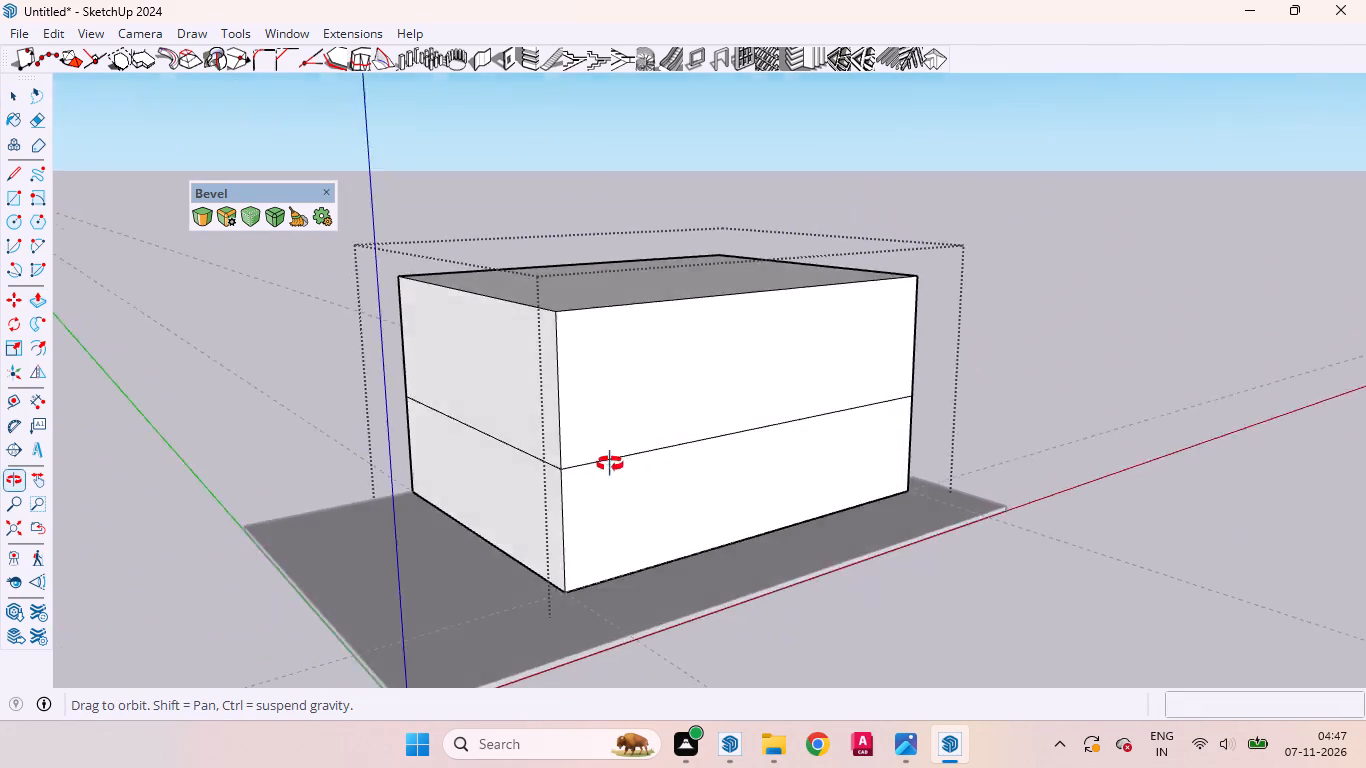
pyautogui.moveTo(610, 464); pyautogui.dragTo(556, 443, button='middle')
pyautogui.click(632, 395)
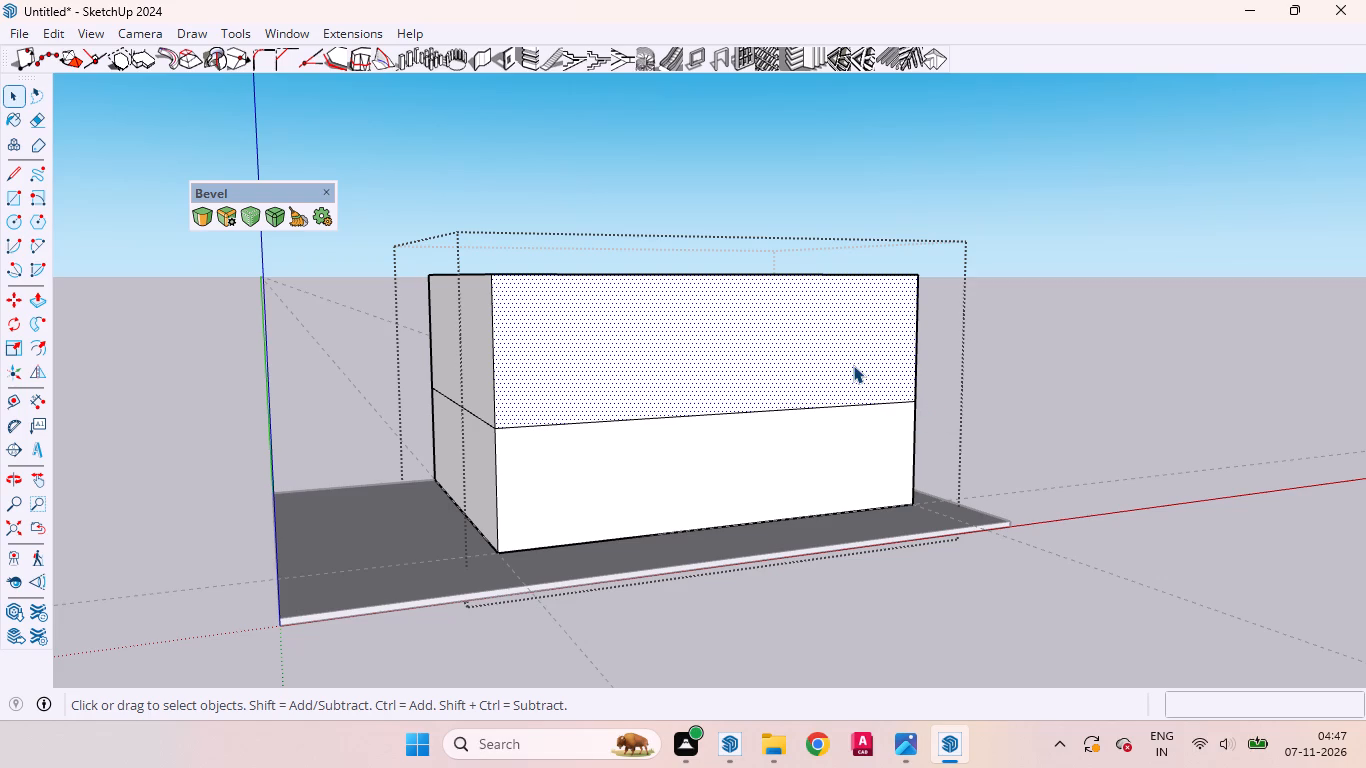
pyautogui.moveTo(873, 381); pyautogui.dragTo(822, 390, button='middle')
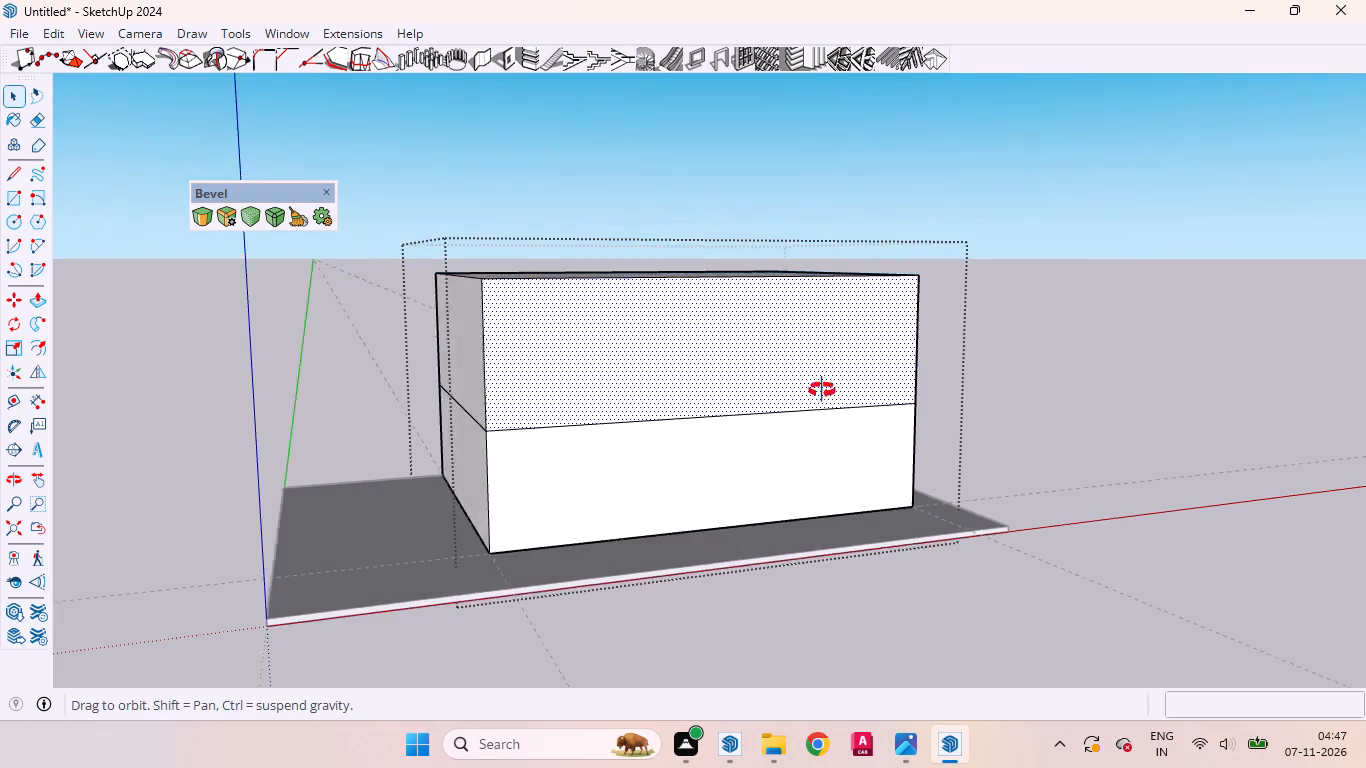
pyautogui.moveTo(822, 390); pyautogui.dragTo(729, 377, button='middle')
pyautogui.scroll(1, 729, 377)
pyautogui.scroll(-4, 729, 377)
pyautogui.scroll(3, 729, 377)
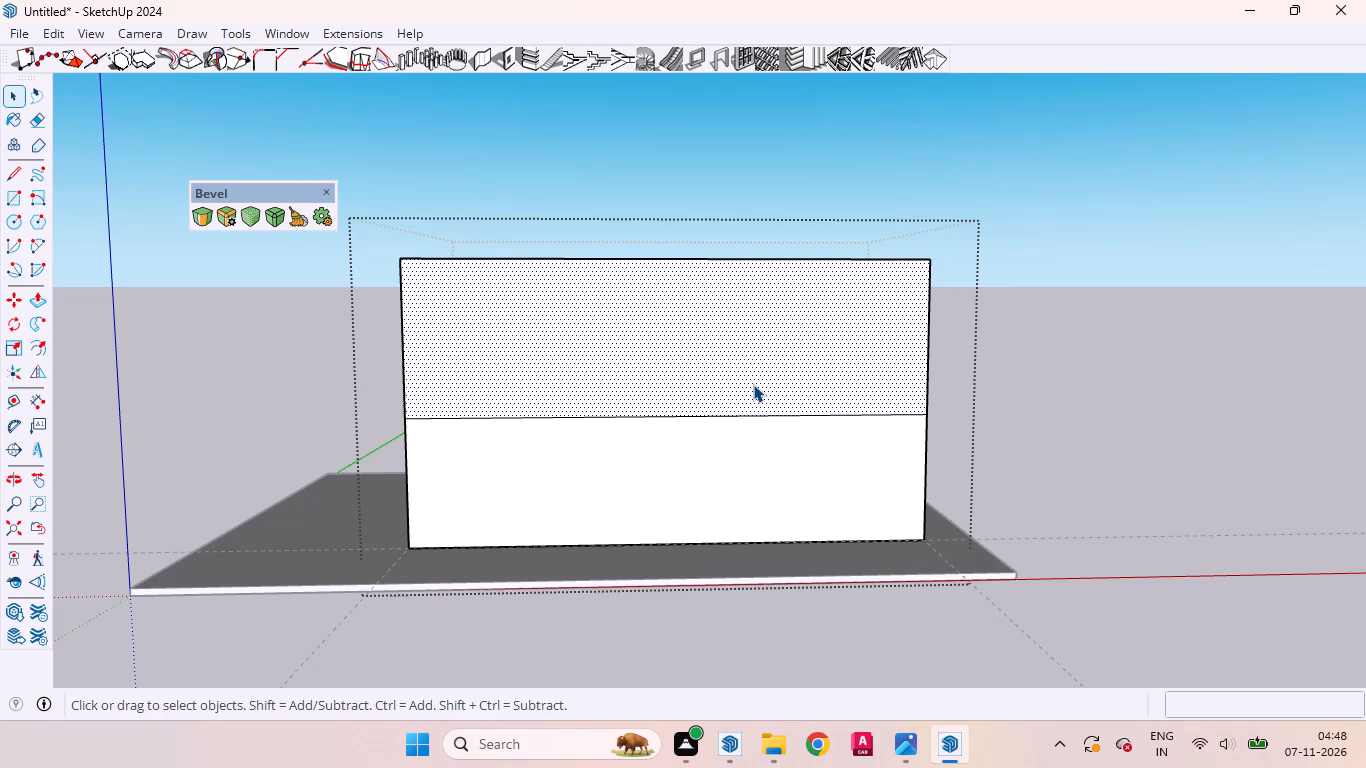
pyautogui.press('r')
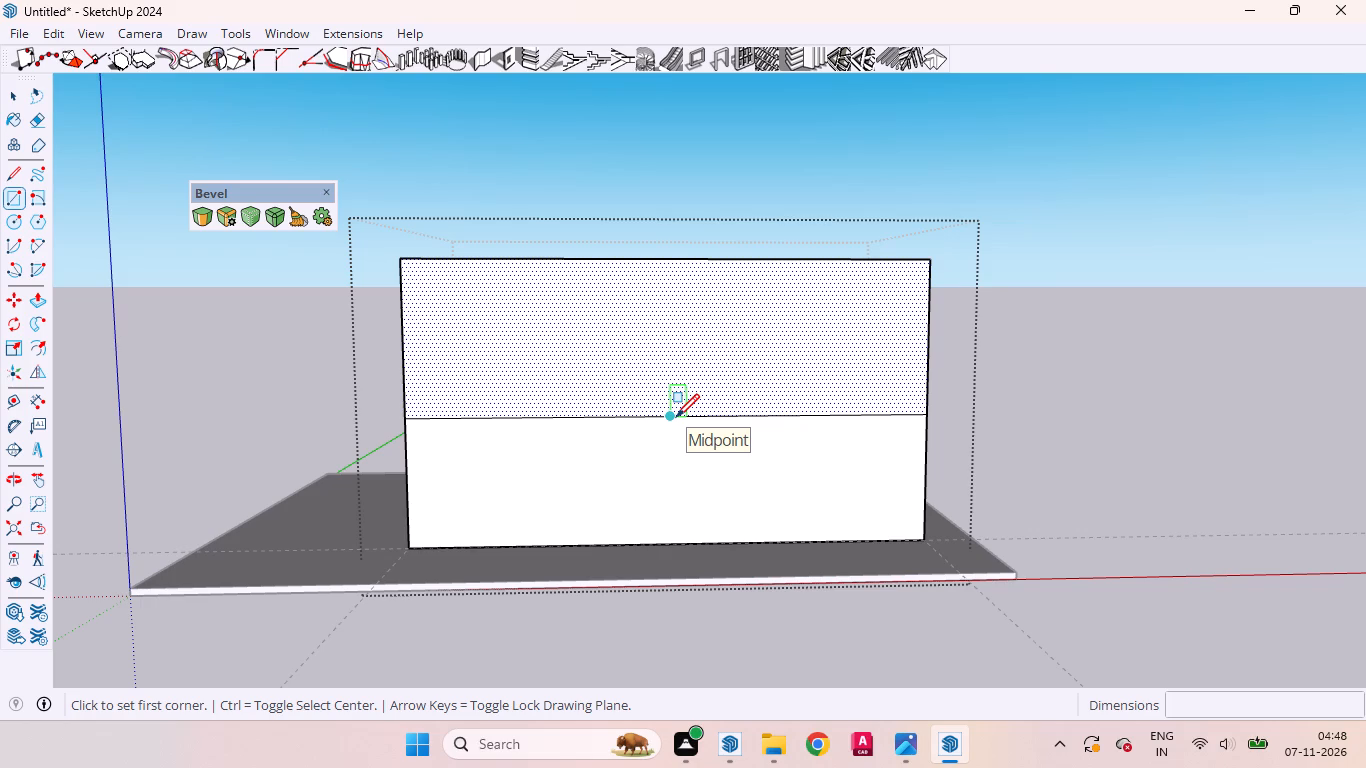
pyautogui.press('space')
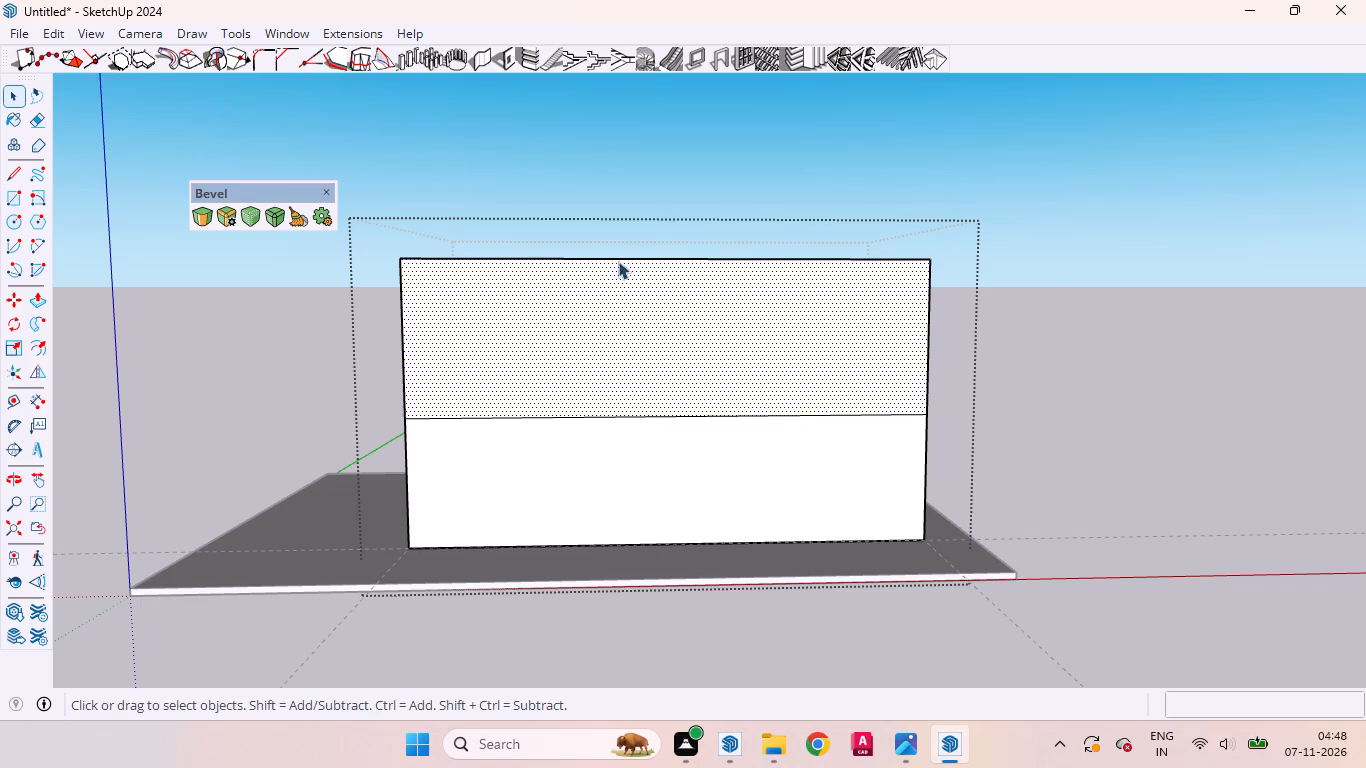
# Push/Pull the upper storey's top face up by another 16".
pyautogui.moveTo(616, 266); pyautogui.dragTo(824, 460, button='middle')
pyautogui.click(590, 319)
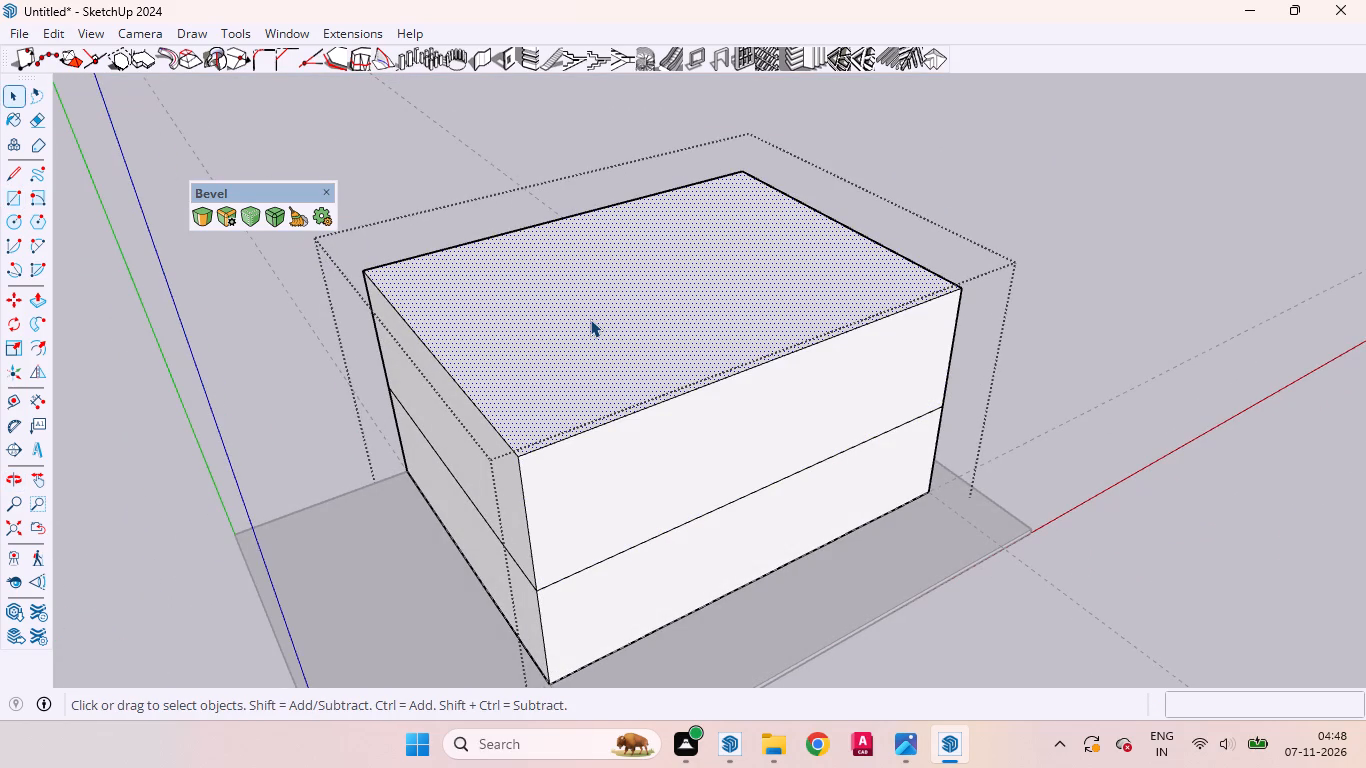
pyautogui.press('p')
pyautogui.moveTo(590, 319); pyautogui.dragTo(592, 301)
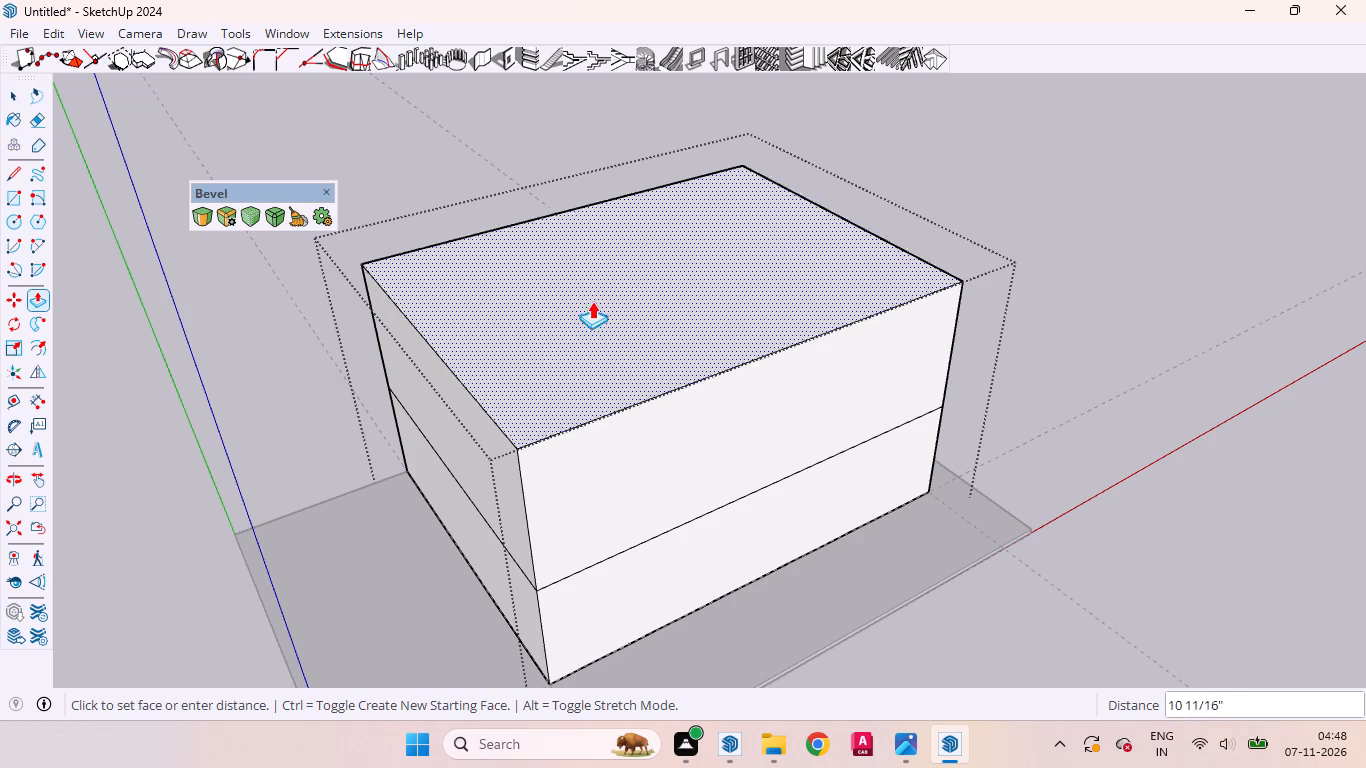
pyautogui.moveTo(592, 301); pyautogui.dragTo(592, 300)
pyautogui.press('1')
pyautogui.press('6')
pyautogui.press('Return')
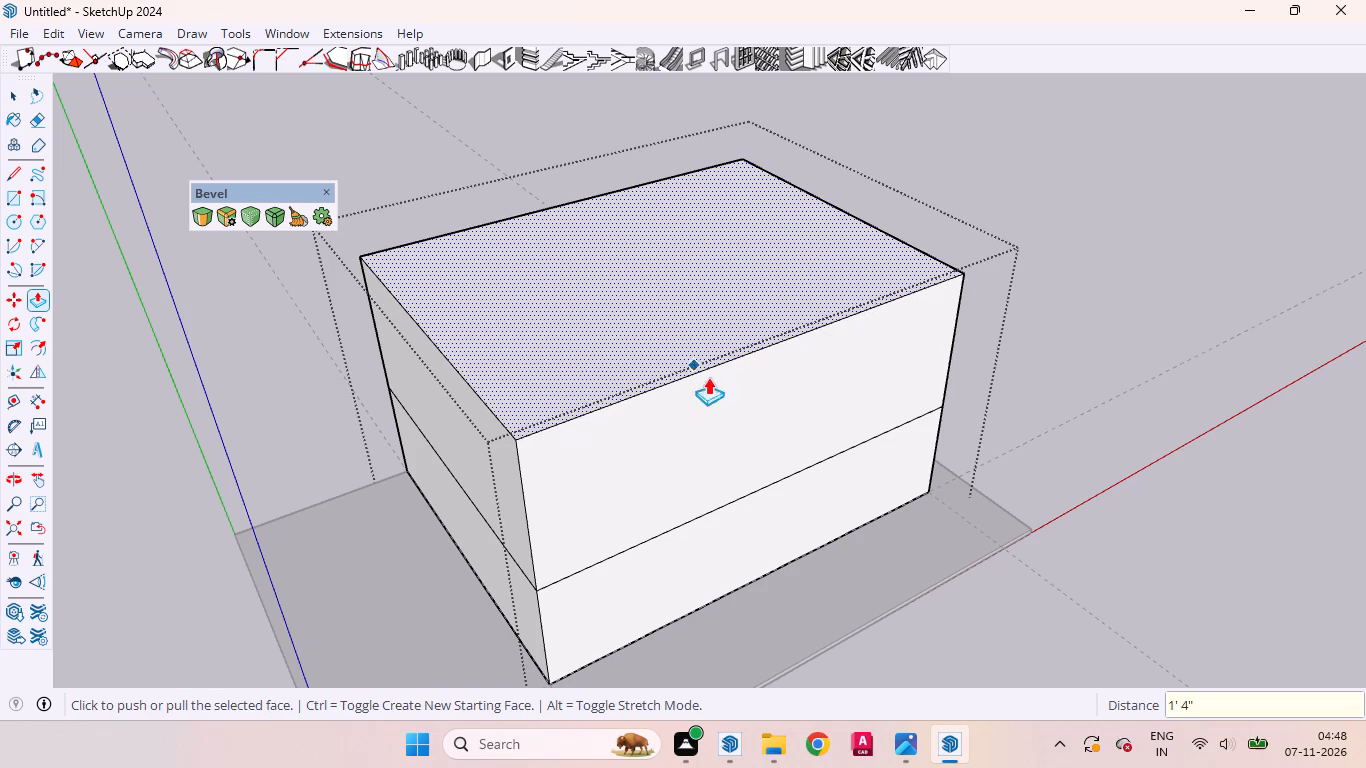
pyautogui.press('space')
# Draw a 20' by 13' 4" rectangle on the upper front face, from the storey line's midpoint to the top corner farther from the origin.
pyautogui.moveTo(717, 435); pyautogui.dragTo(513, 251, button='middle')
pyautogui.scroll(1, 514, 251)
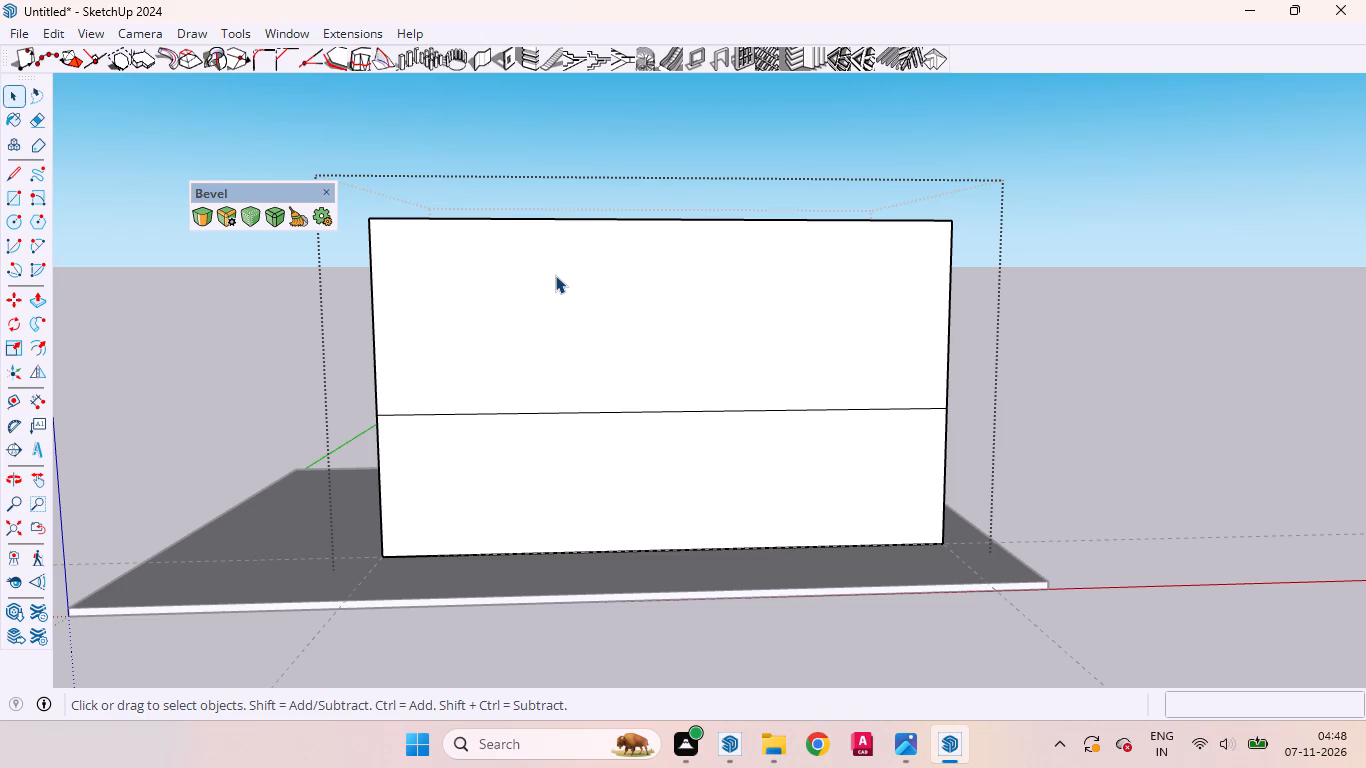
pyautogui.press('r')
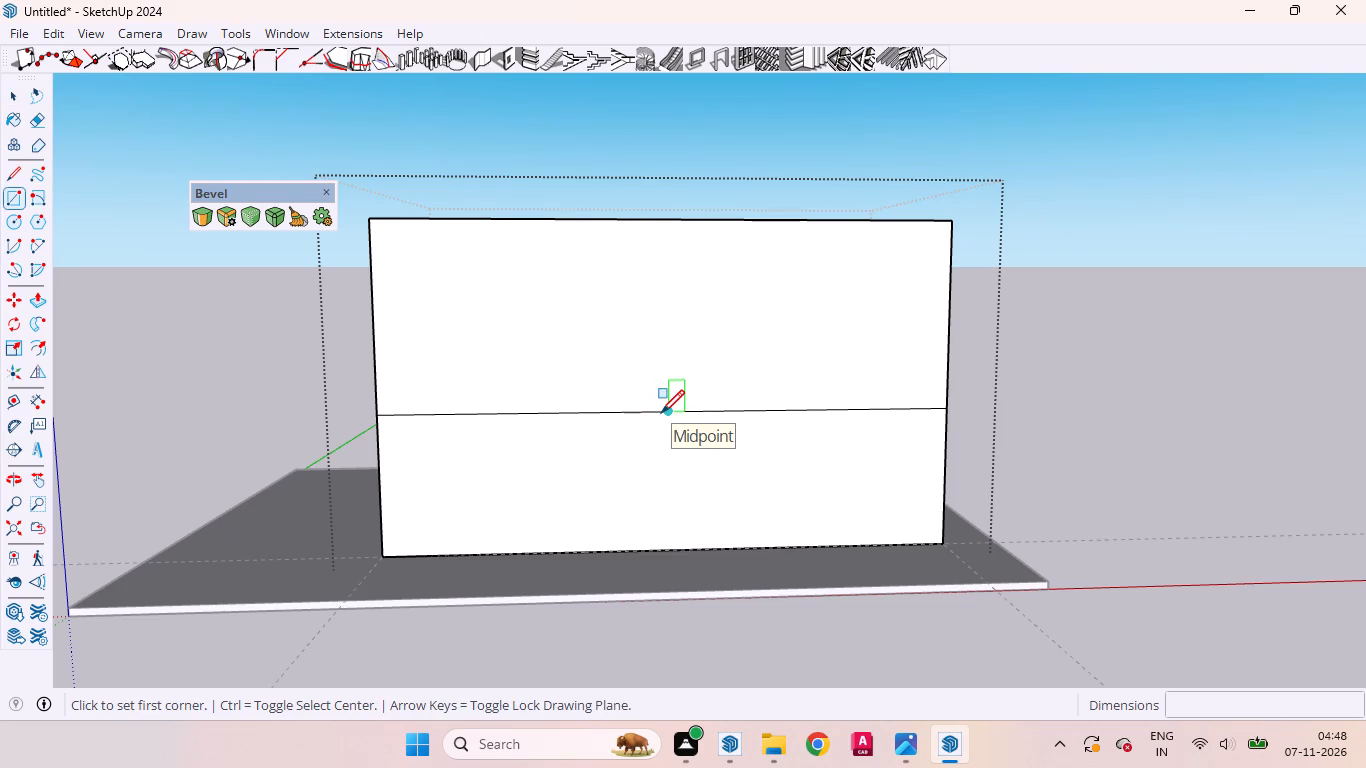
pyautogui.click(661, 413)
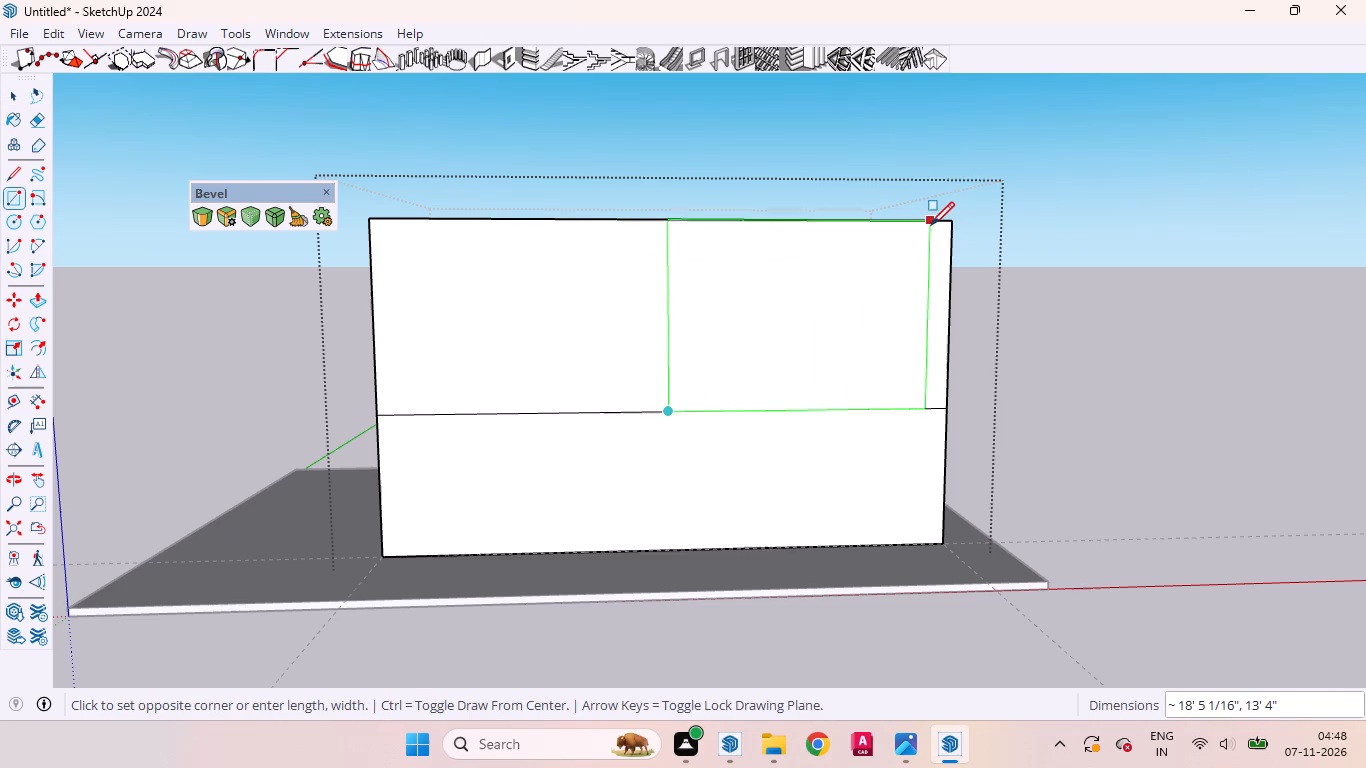
pyautogui.click(944, 225)
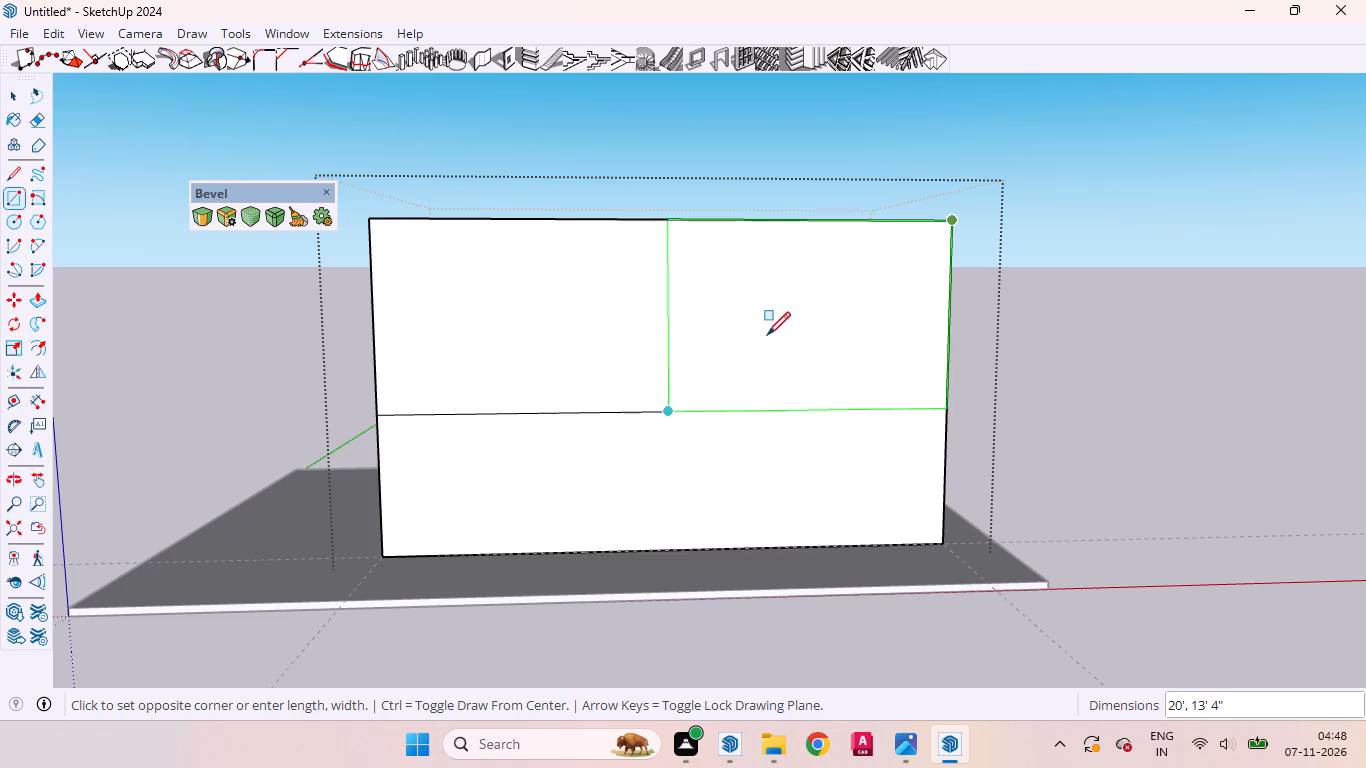
pyautogui.press('space')
# Offset the outline of the new 20' by 13' 4" front face inward by 22".
pyautogui.click(754, 324)
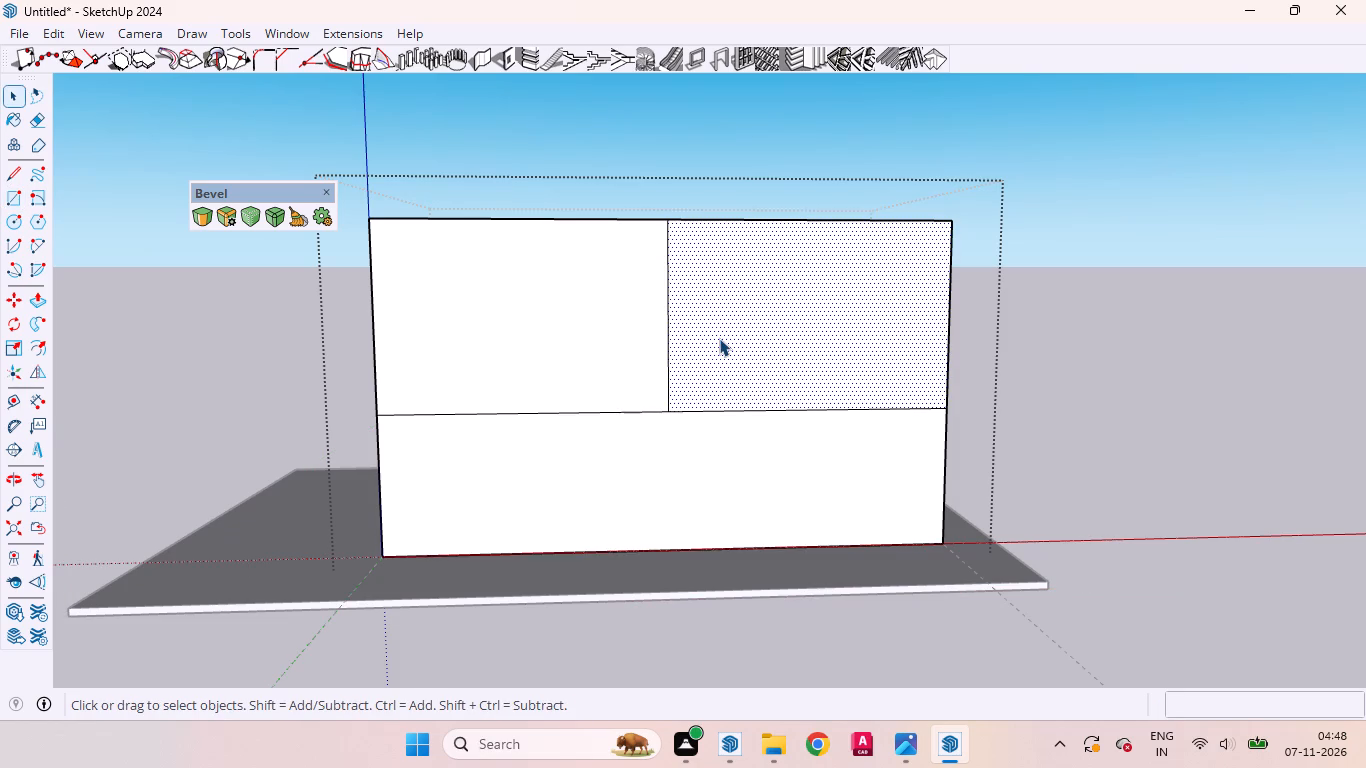
pyautogui.press('r')
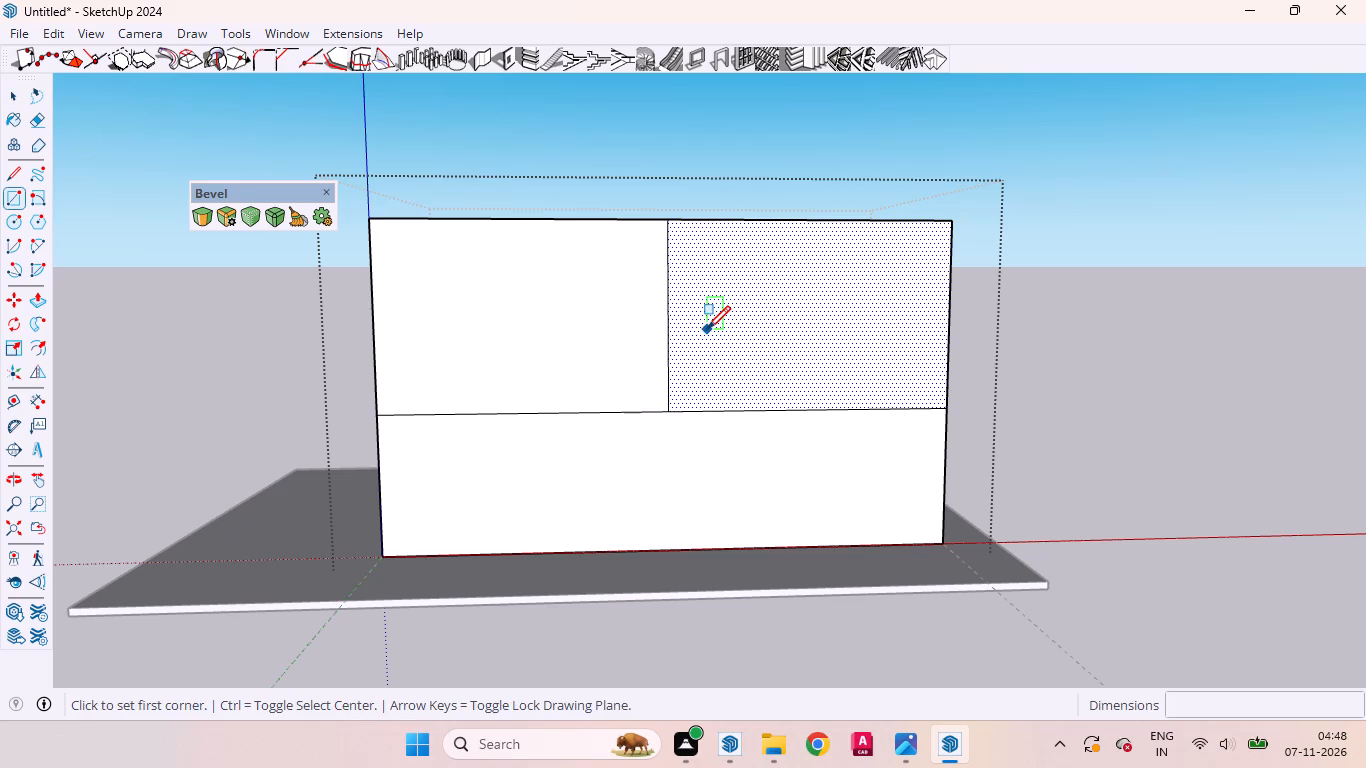
pyautogui.press('space')
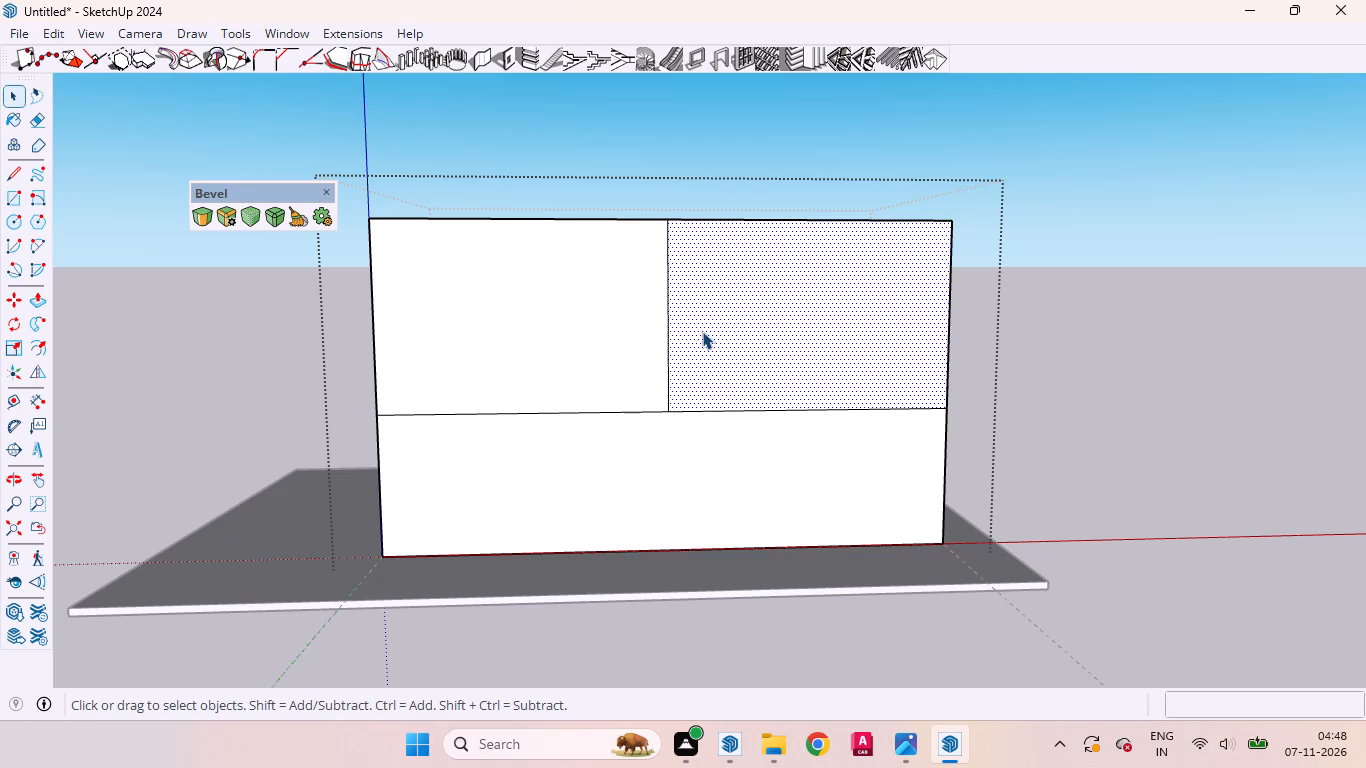
pyautogui.press('f')
pyautogui.click(692, 328)
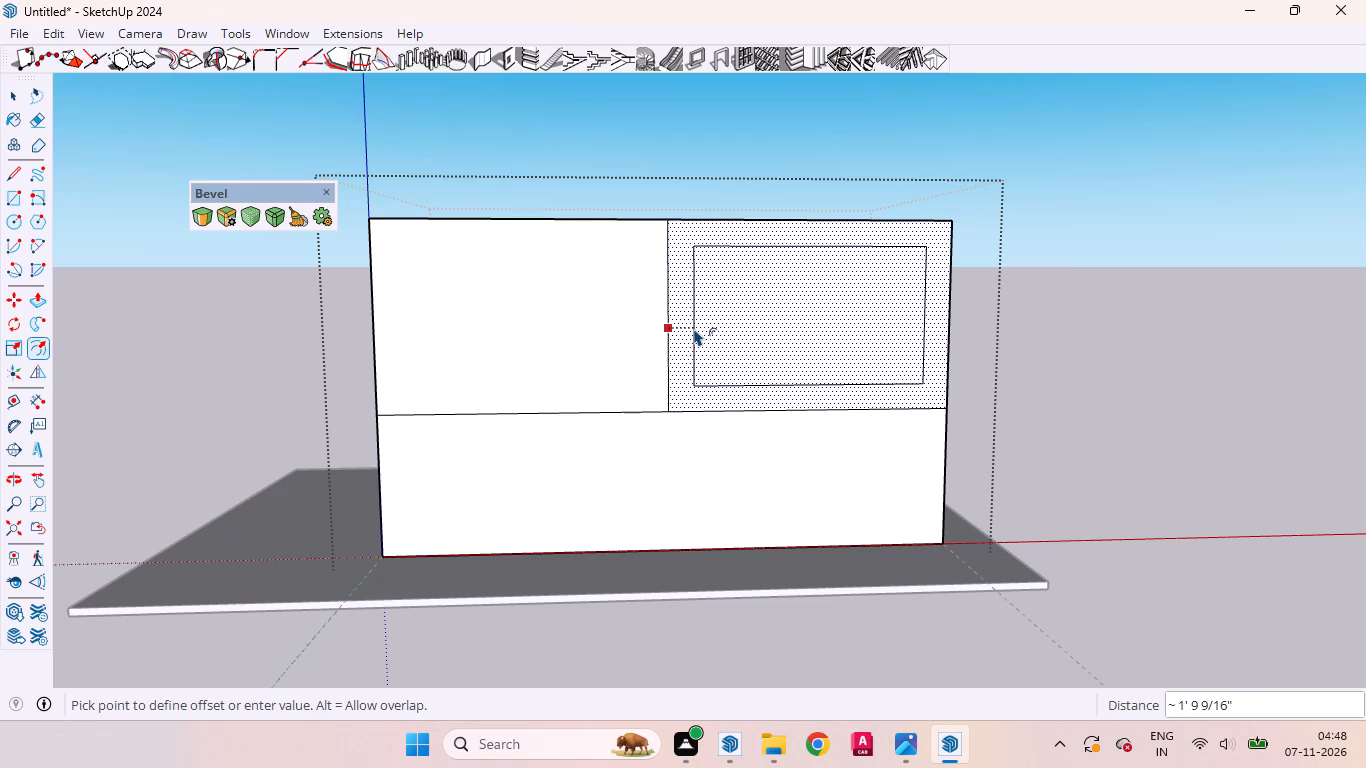
pyautogui.press('2')
pyautogui.press('2')
pyautogui.press('Return')
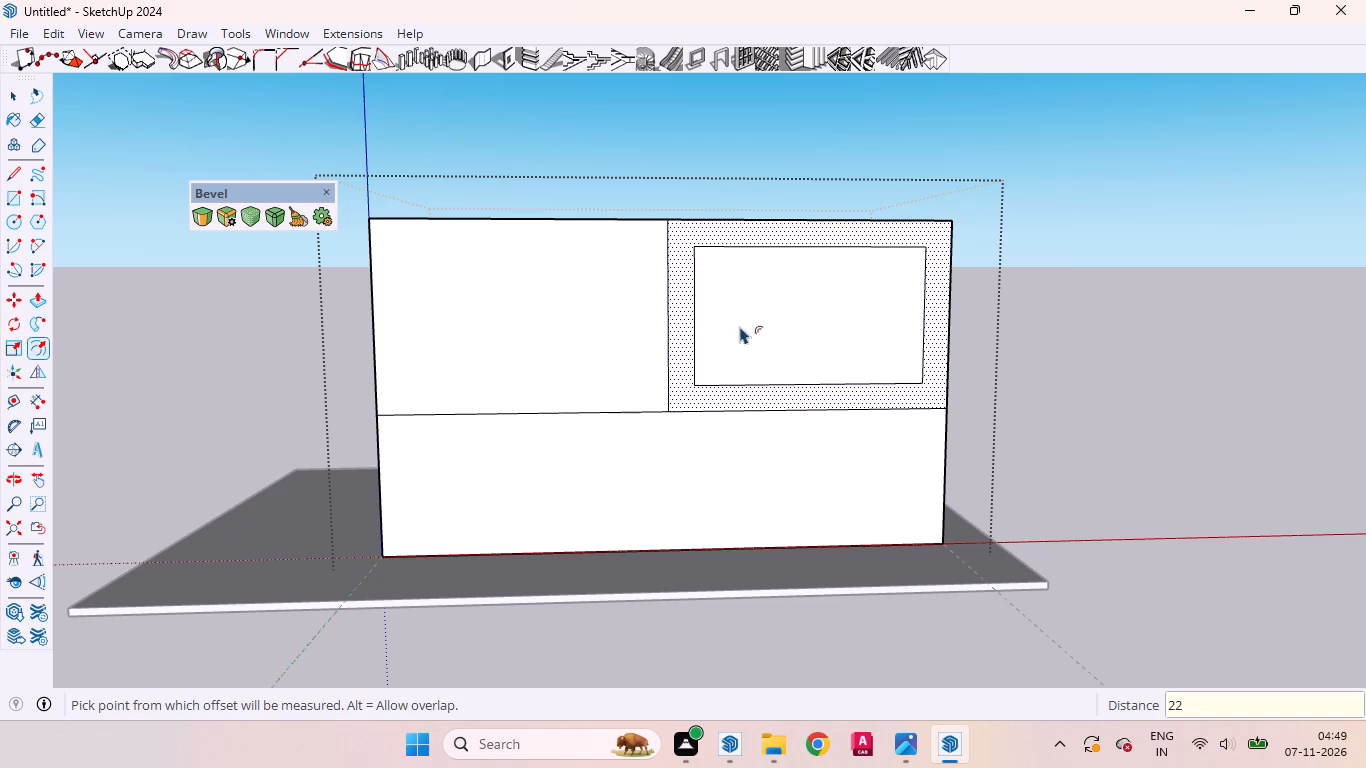
pyautogui.press('space')
# Push/Pull the inner offset rectangle 6' into the upper storey to form a recessed opening.
pyautogui.click(795, 317)
pyautogui.moveTo(773, 319); pyautogui.dragTo(911, 340, button='middle')
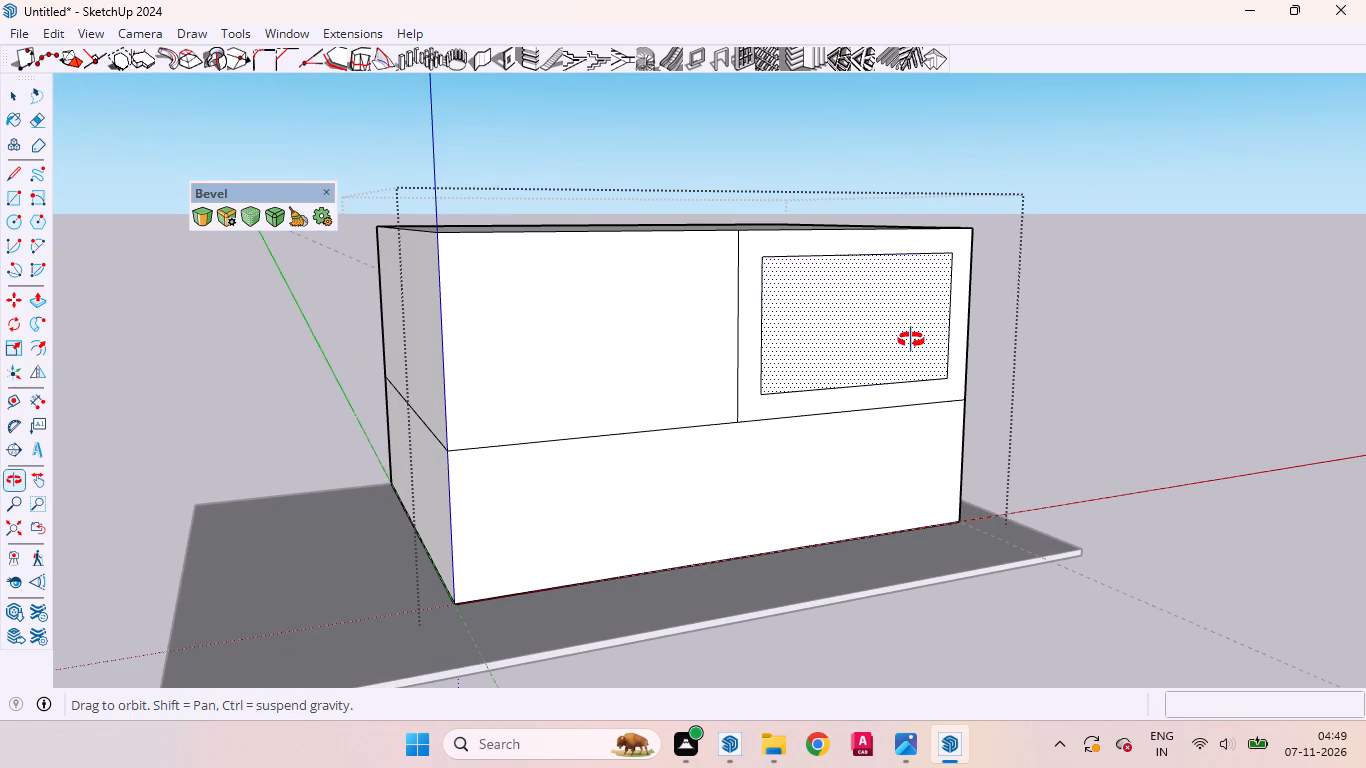
pyautogui.moveTo(911, 340); pyautogui.dragTo(907, 340, button='middle')
pyautogui.scroll(1, 903, 340)
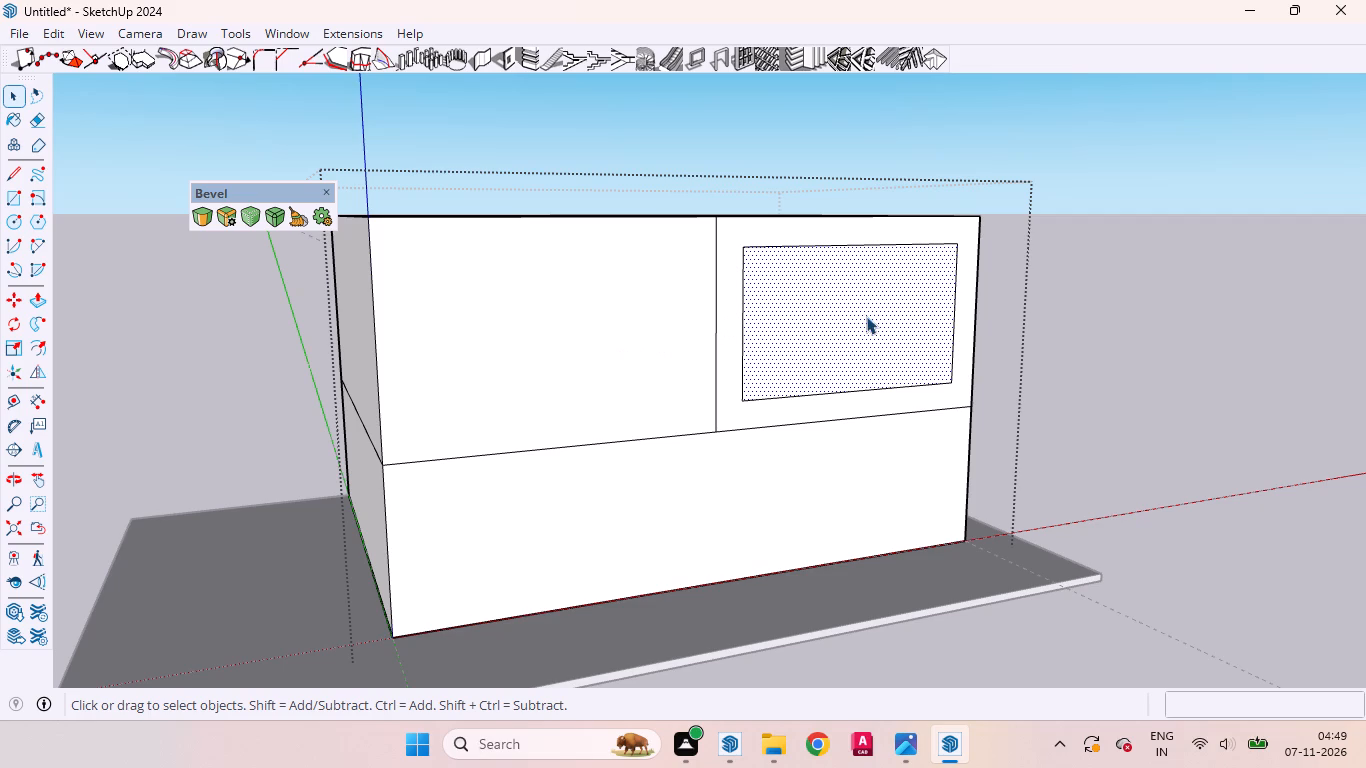
pyautogui.moveTo(872, 322); pyautogui.dragTo(843, 317, button='middle')
pyautogui.scroll(1, 843, 317)
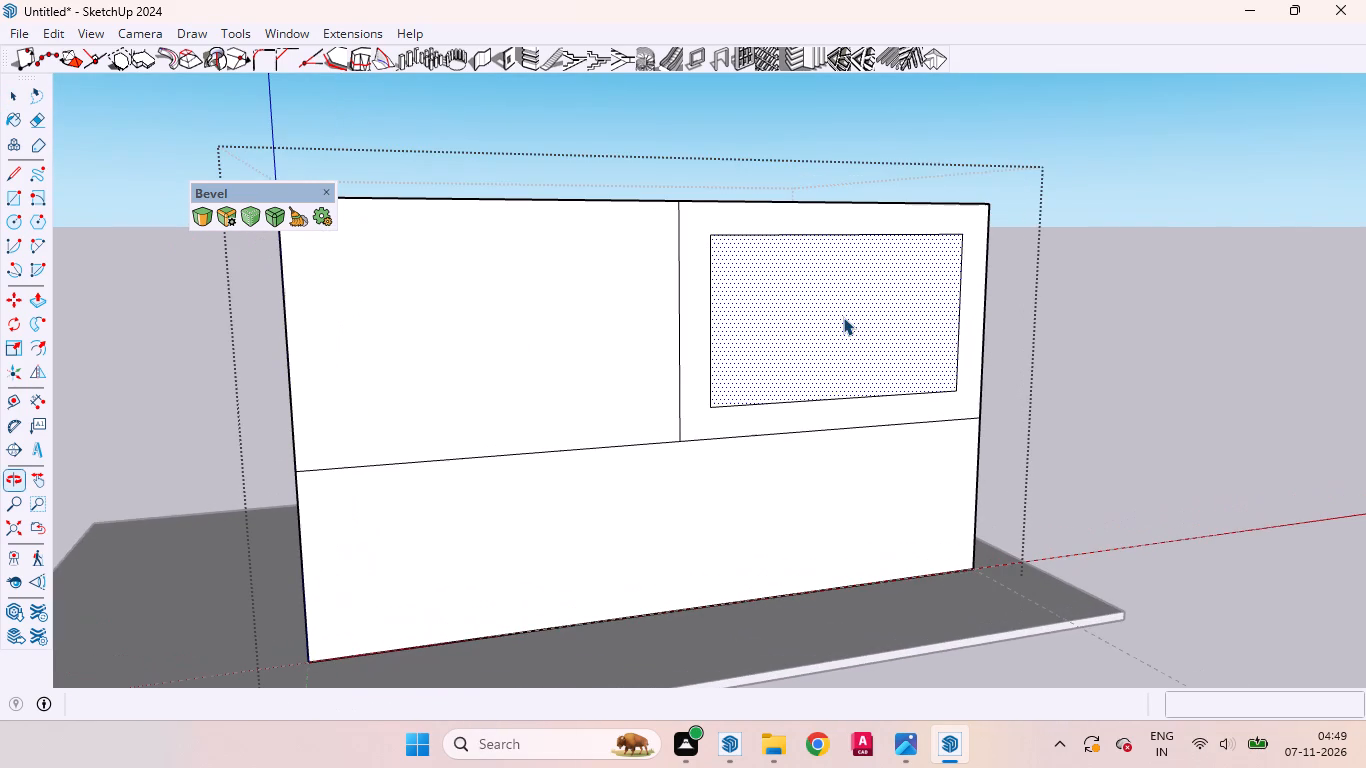
pyautogui.press('p')
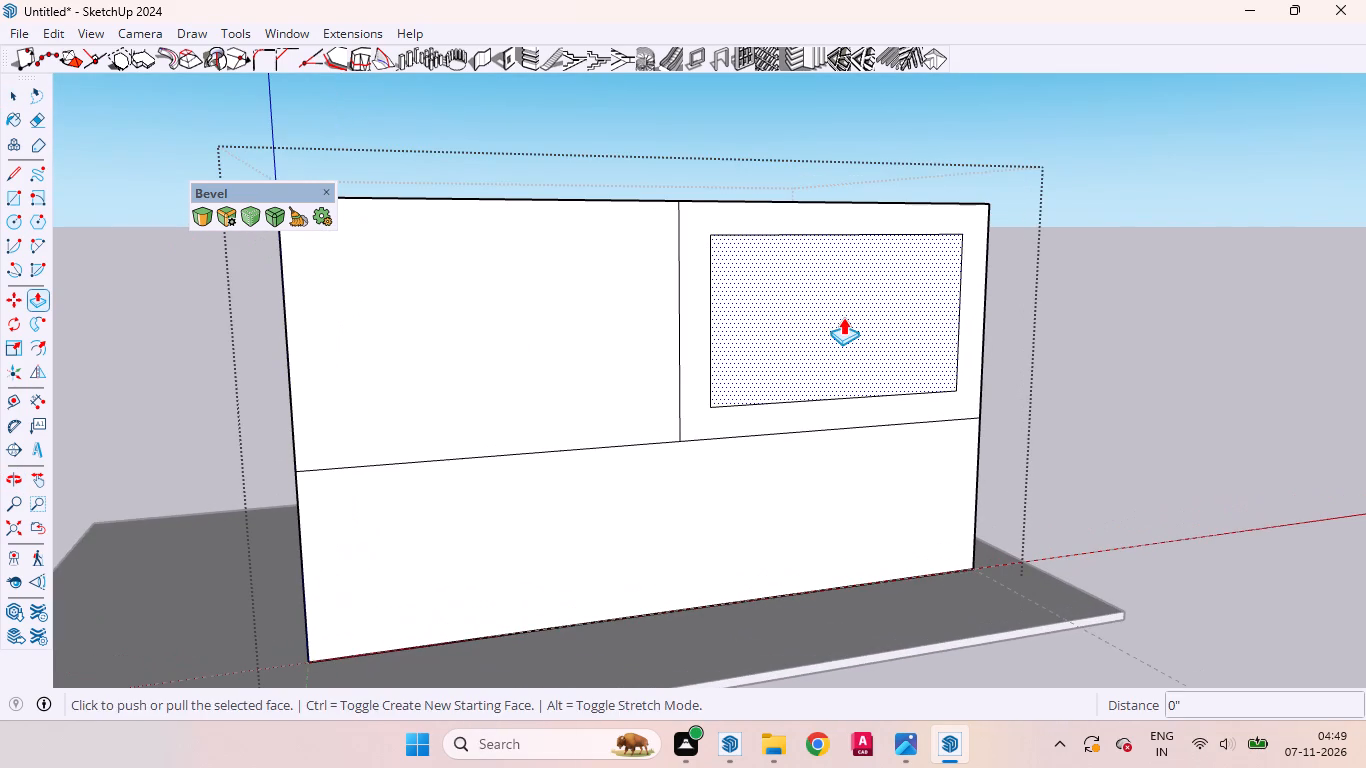
pyautogui.moveTo(843, 317); pyautogui.dragTo(820, 311)
pyautogui.press('6')
pyautogui.press("'")
pyautogui.press('Return')
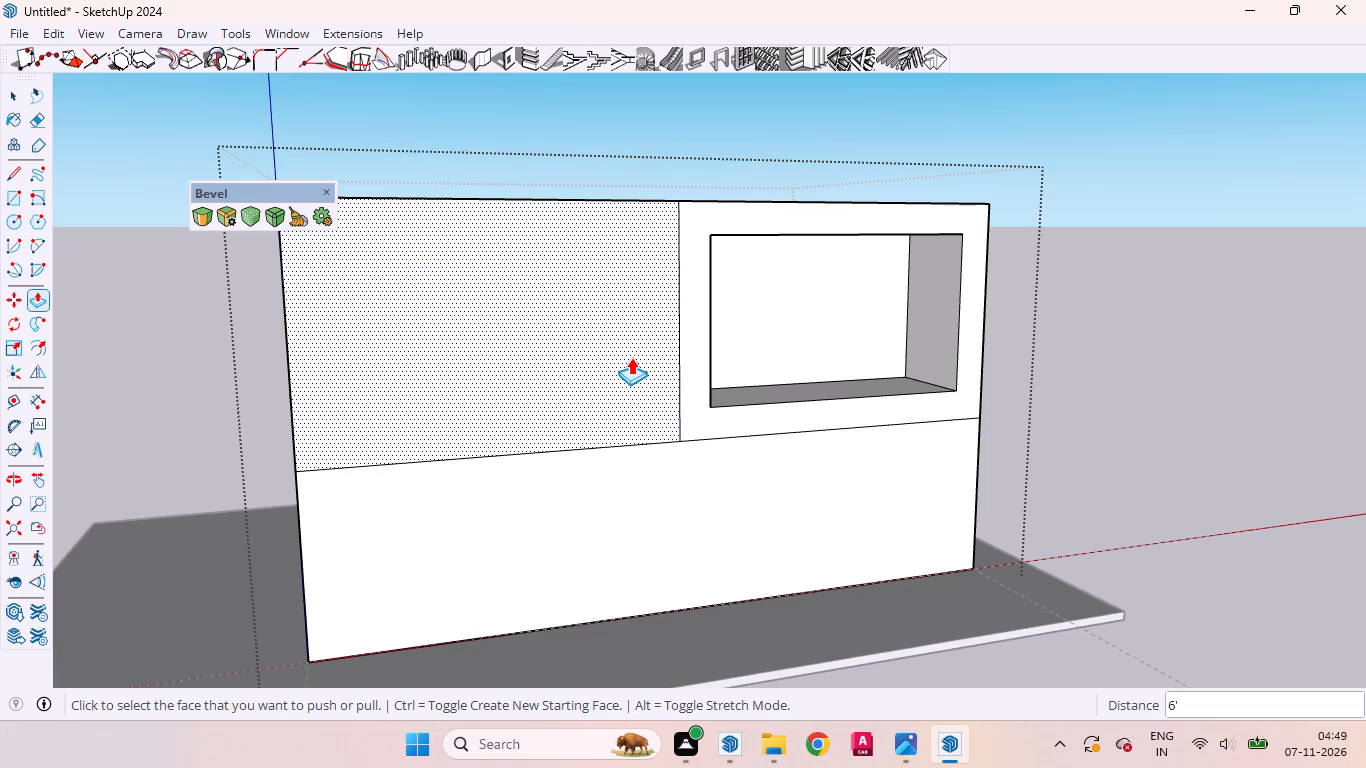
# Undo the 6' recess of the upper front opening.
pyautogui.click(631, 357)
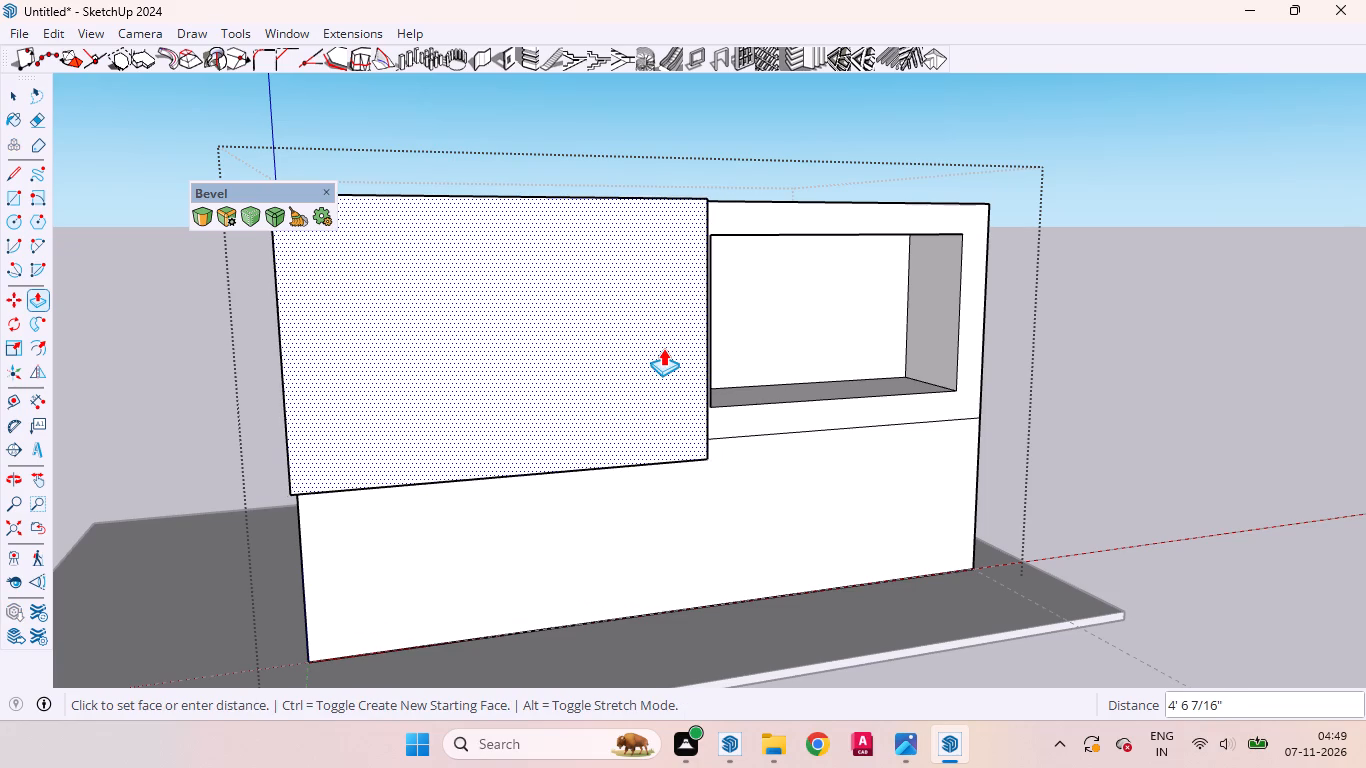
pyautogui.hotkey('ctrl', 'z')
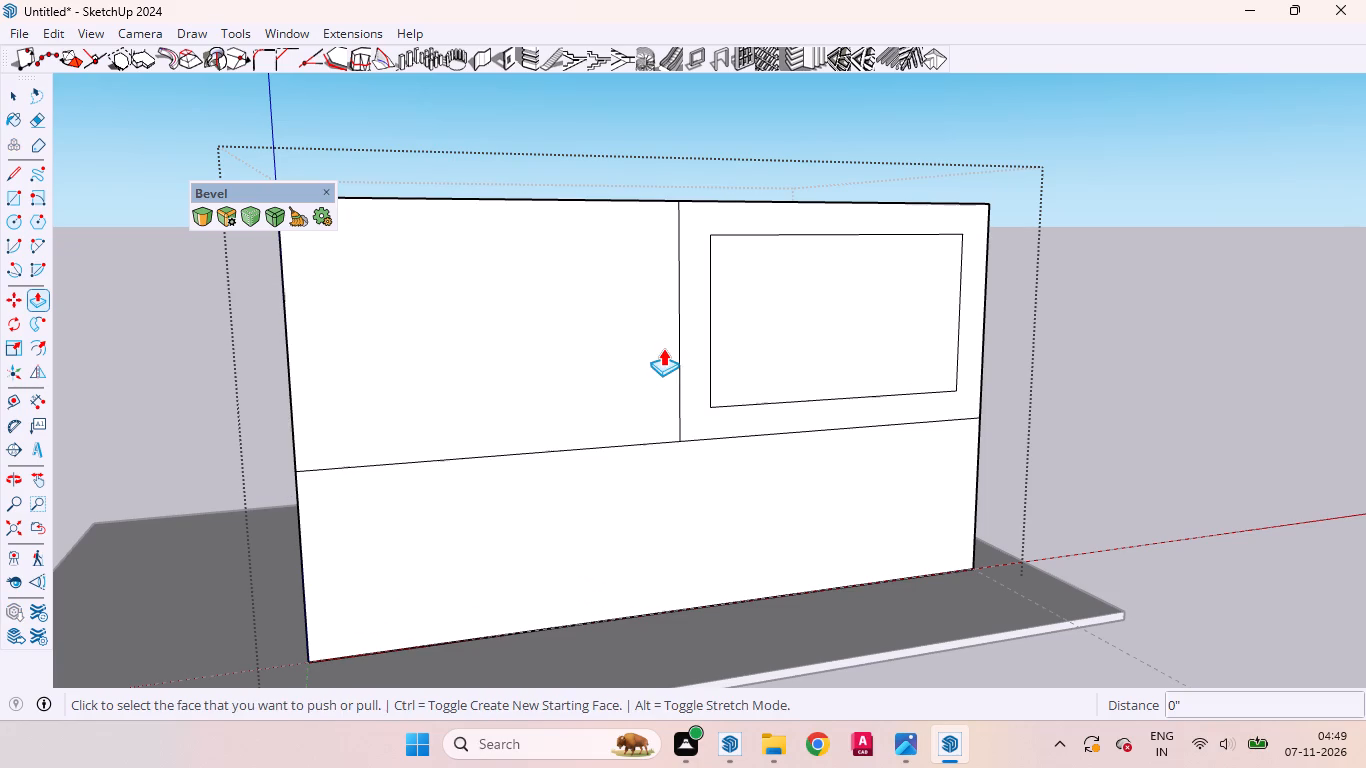
# Push/Pull the inner offset rectangle on the upper front 6' into the storey to form the recessed opening.
pyautogui.click(756, 324)
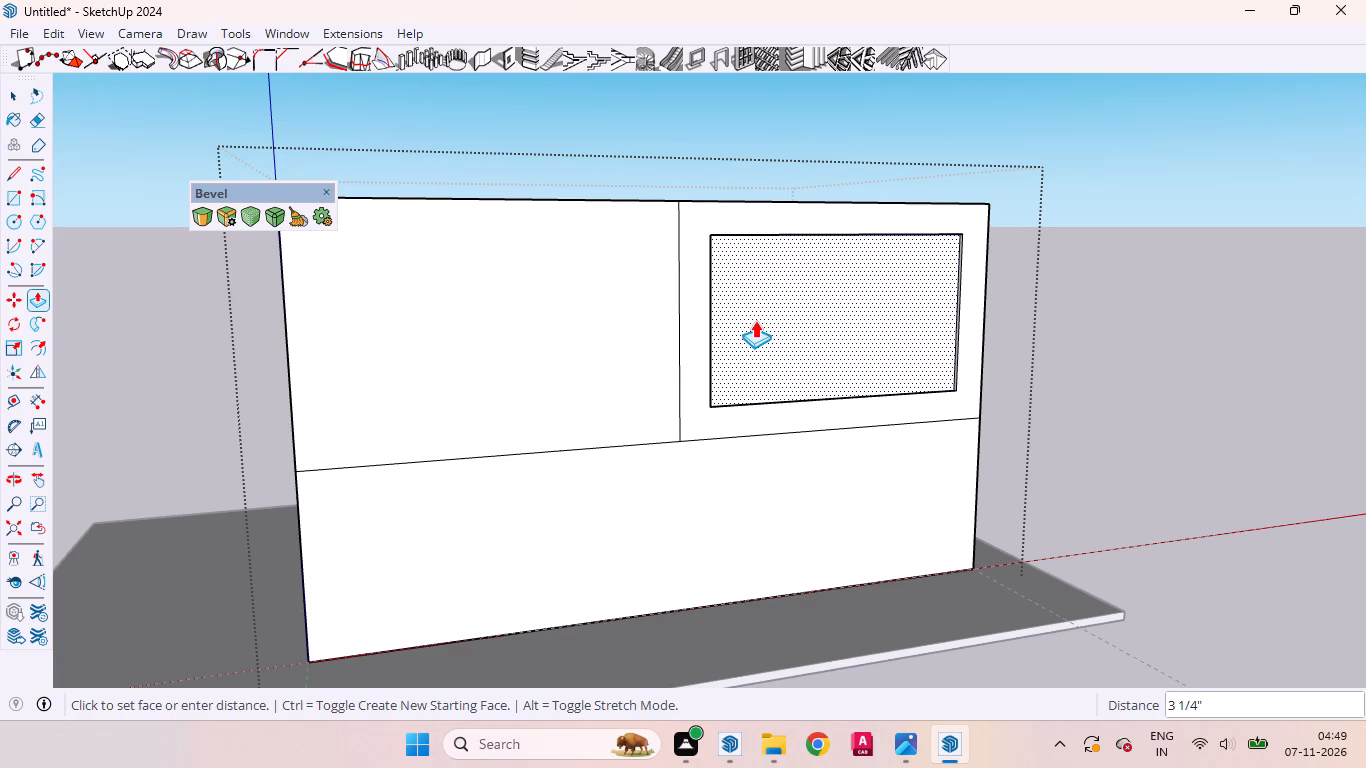
pyautogui.write("6'")
pyautogui.press('Return')
# Push/Pull the plain upper front face beside the framed opening inward by the same 6'.
pyautogui.moveTo(881, 425); pyautogui.dragTo(734, 279, button='middle')
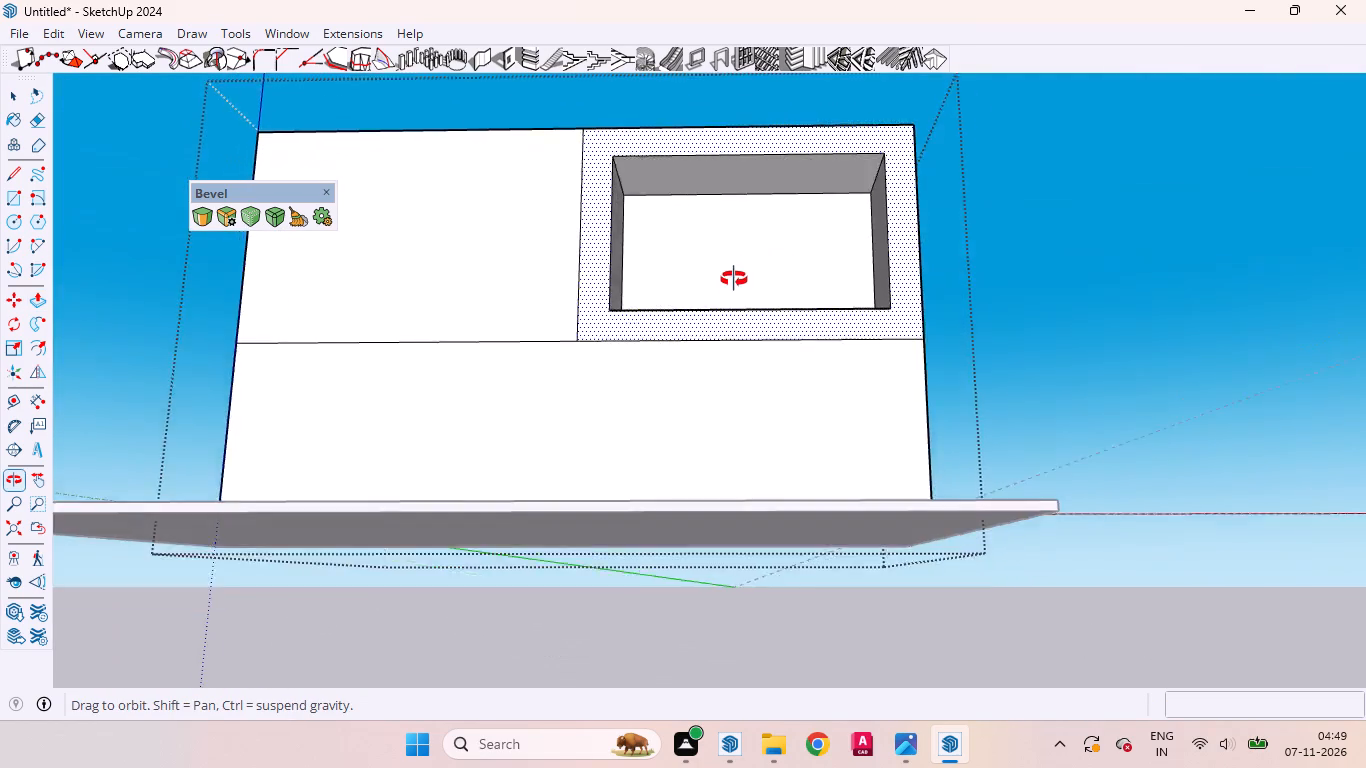
pyautogui.moveTo(734, 279); pyautogui.dragTo(932, 363, button='middle')
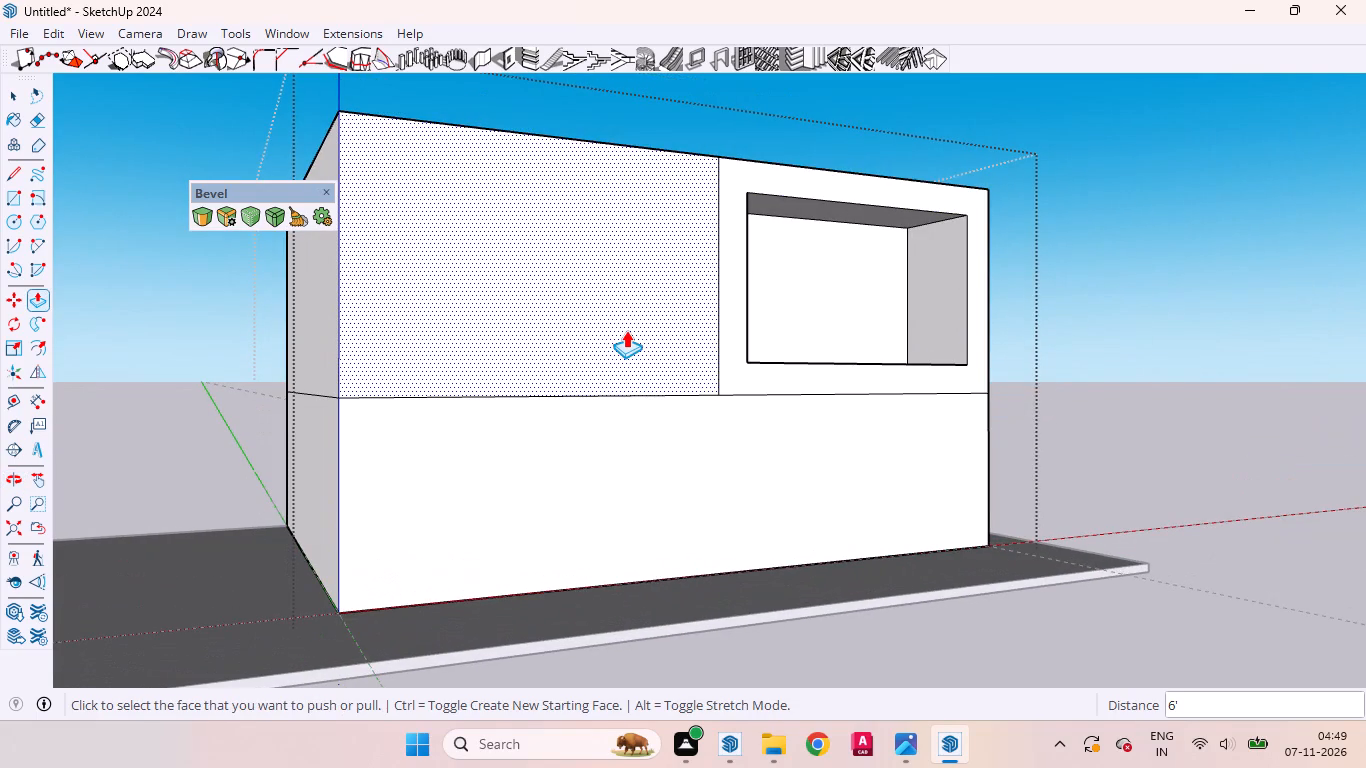
pyautogui.doubleClick(626, 330)
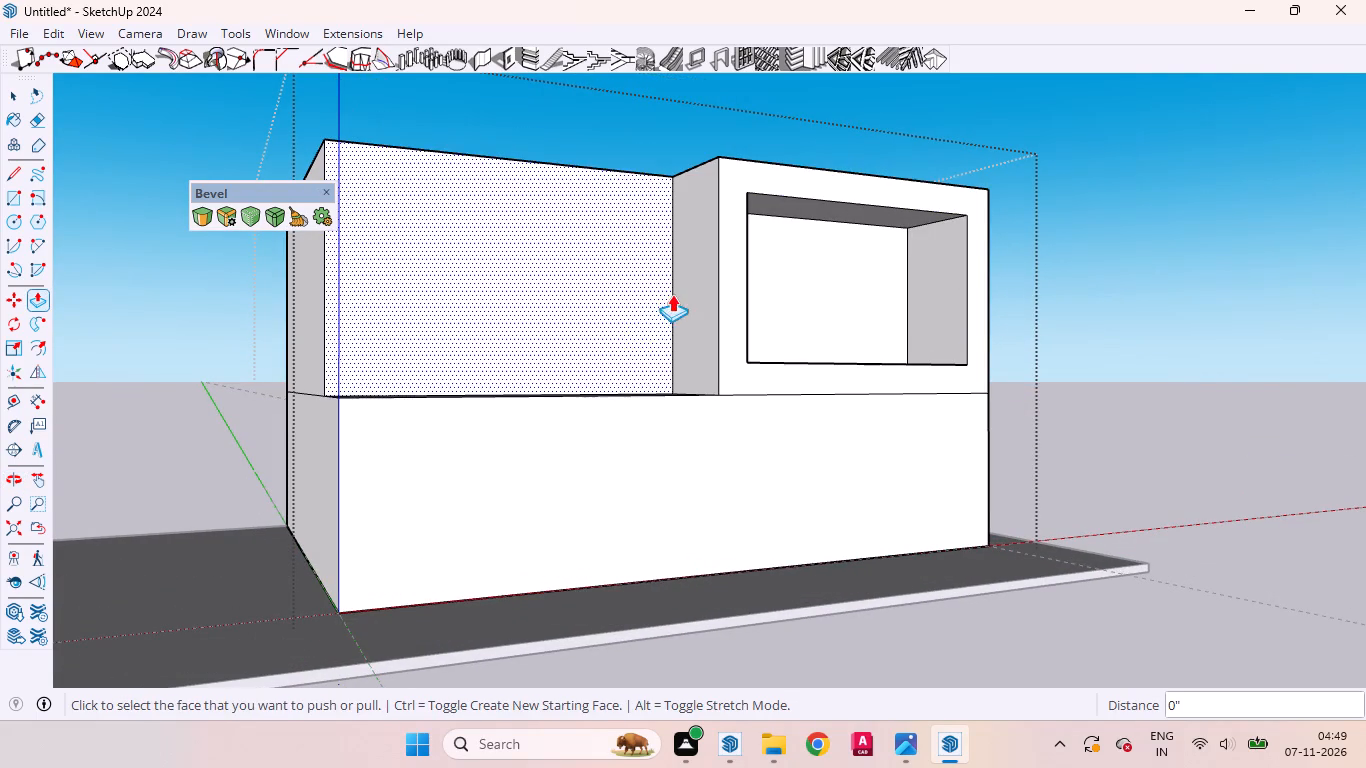
# Place a vertical guide on the set-back upper wall, about 12' 10" from its edge beside the framed opening.
pyautogui.moveTo(669, 367); pyautogui.dragTo(580, 420, button='middle')
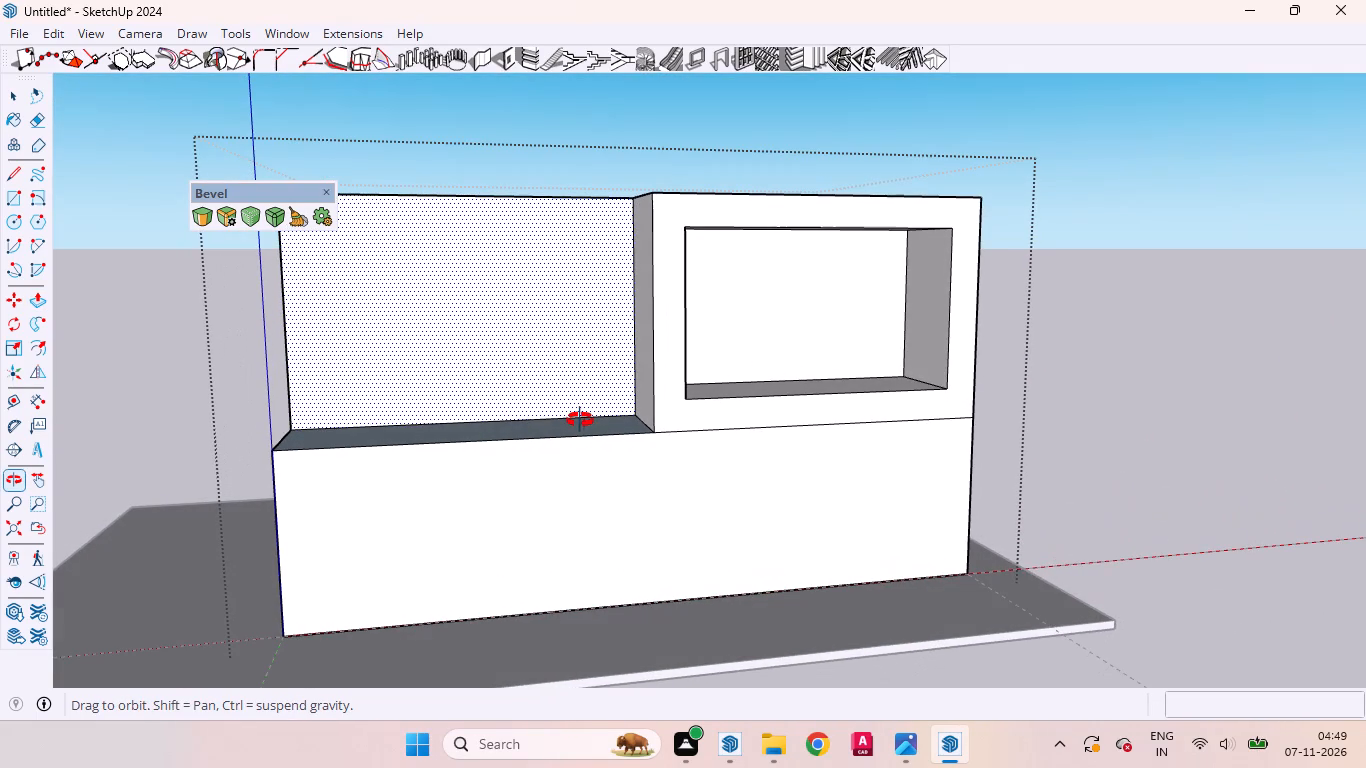
pyautogui.moveTo(580, 420); pyautogui.dragTo(576, 425, button='middle')
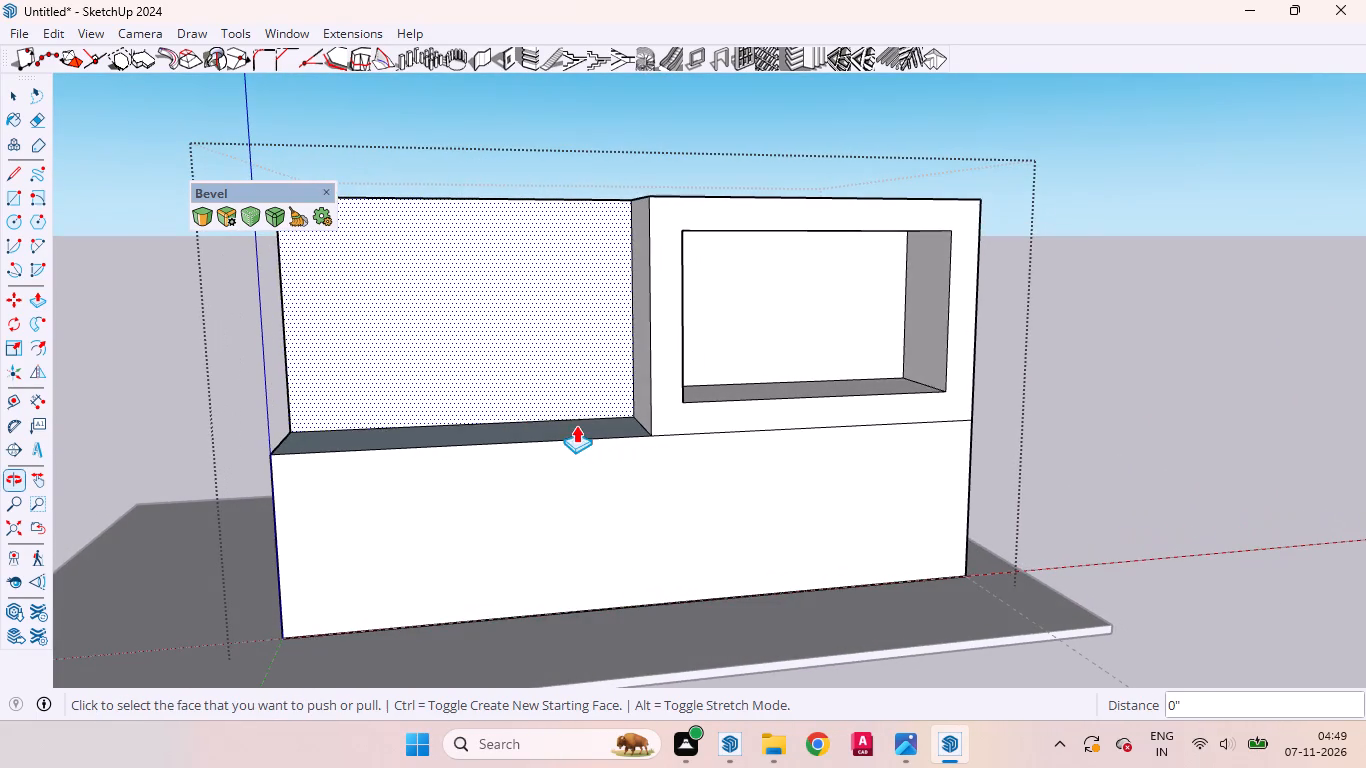
pyautogui.scroll(-3, 933, 411)
pyautogui.moveTo(776, 345); pyautogui.dragTo(738, 317, button='middle')
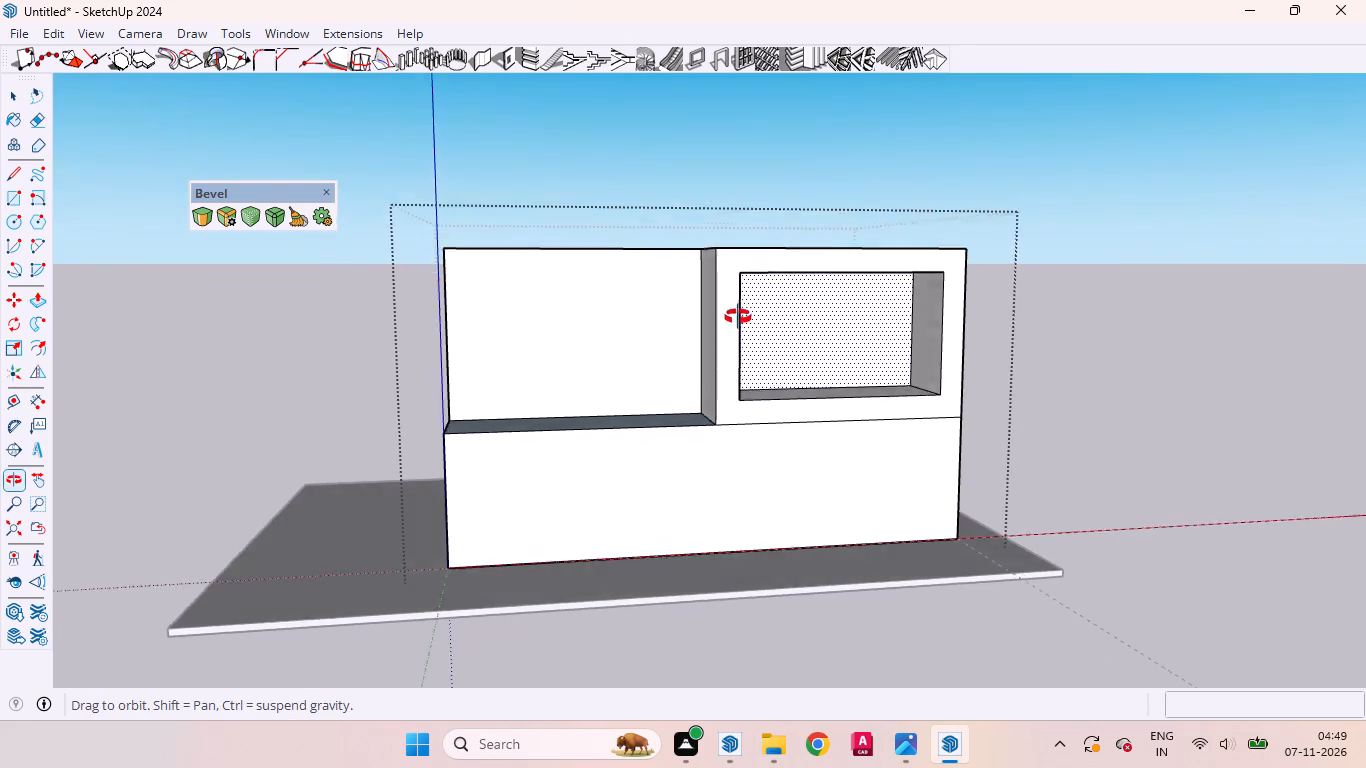
pyautogui.moveTo(738, 317); pyautogui.dragTo(722, 293, button='middle')
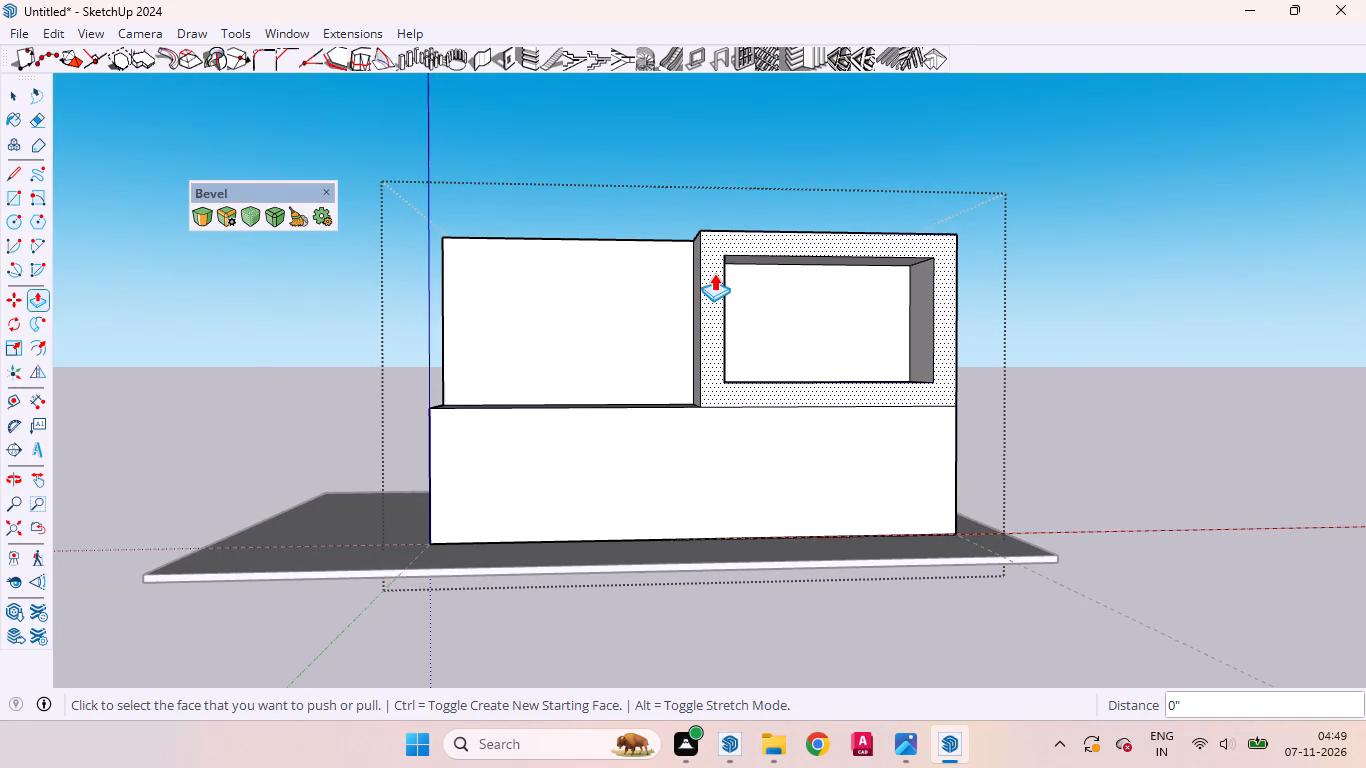
pyautogui.press('space')
pyautogui.scroll(5, 657, 269)
pyautogui.click(605, 317)
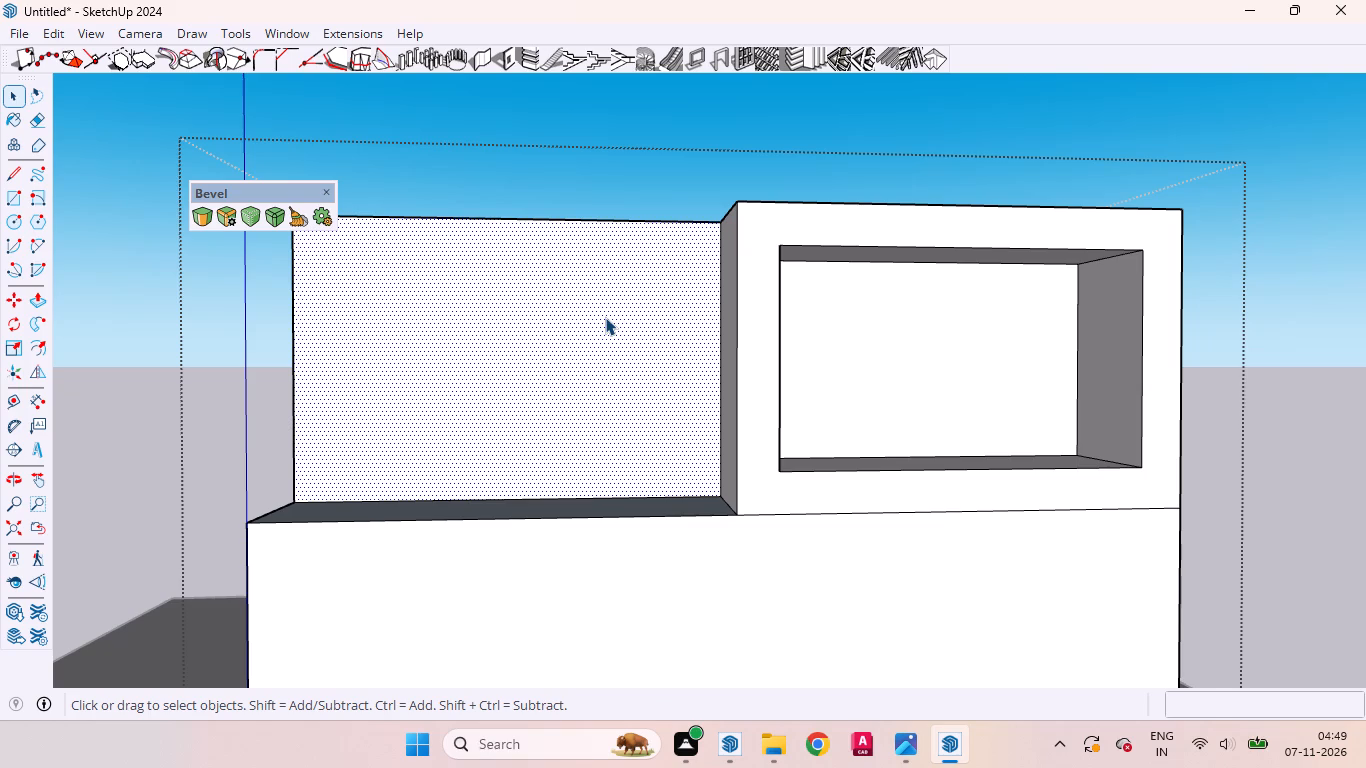
pyautogui.press('t')
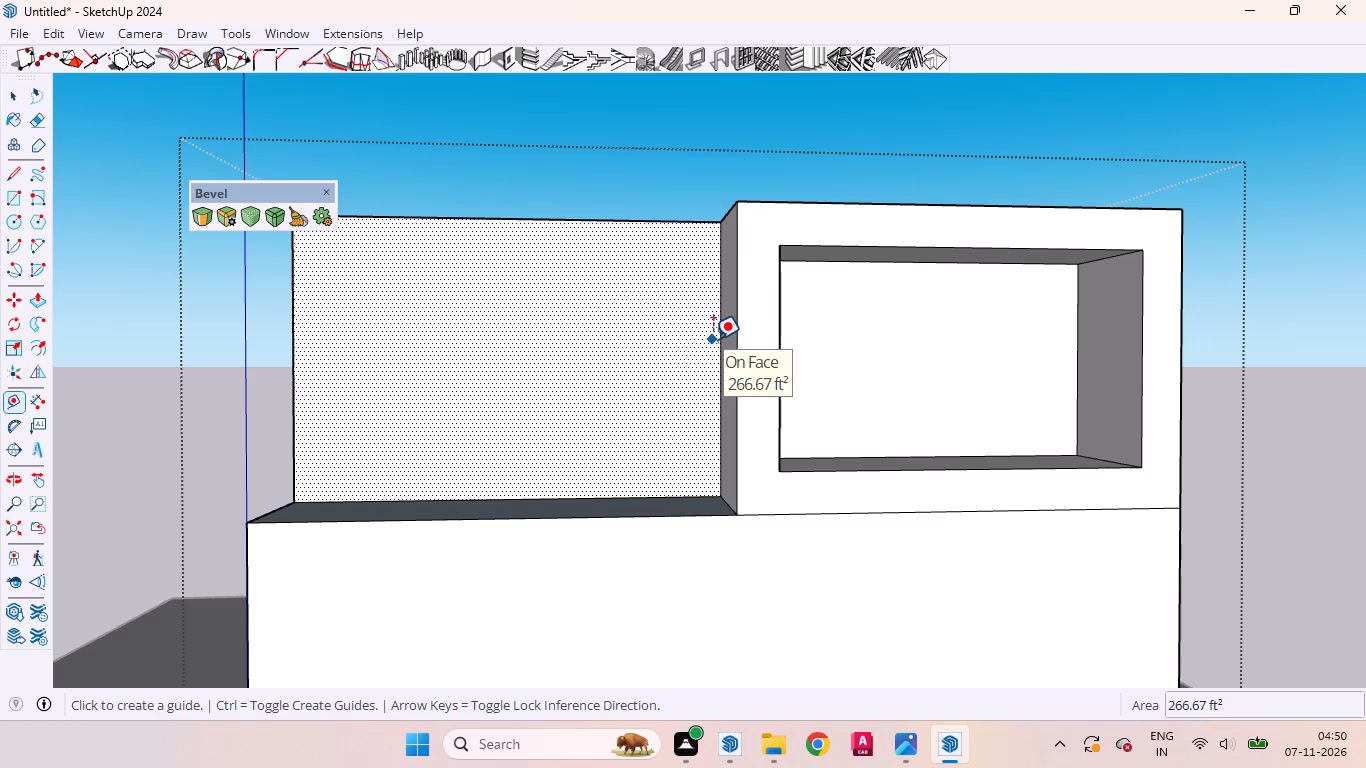
pyautogui.click(716, 330)
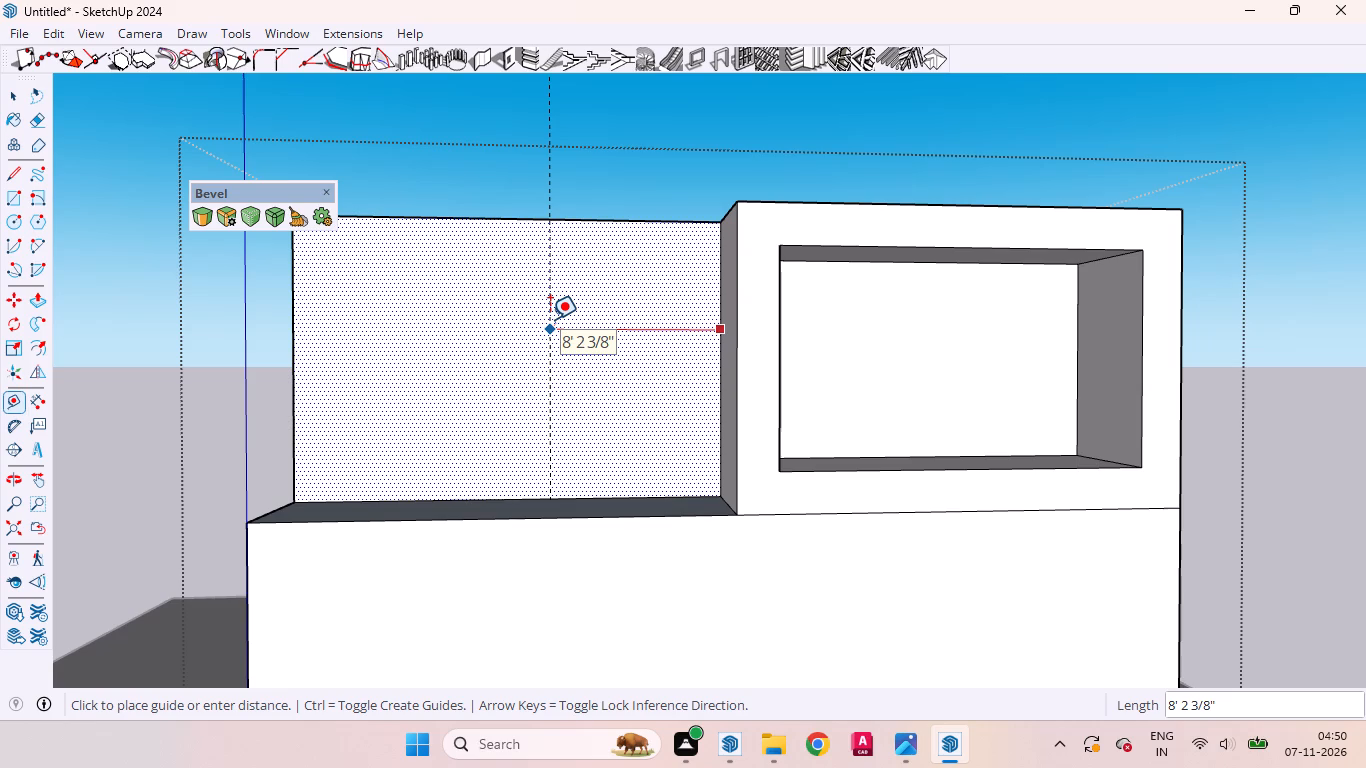
pyautogui.scroll(-3, 648, 332)
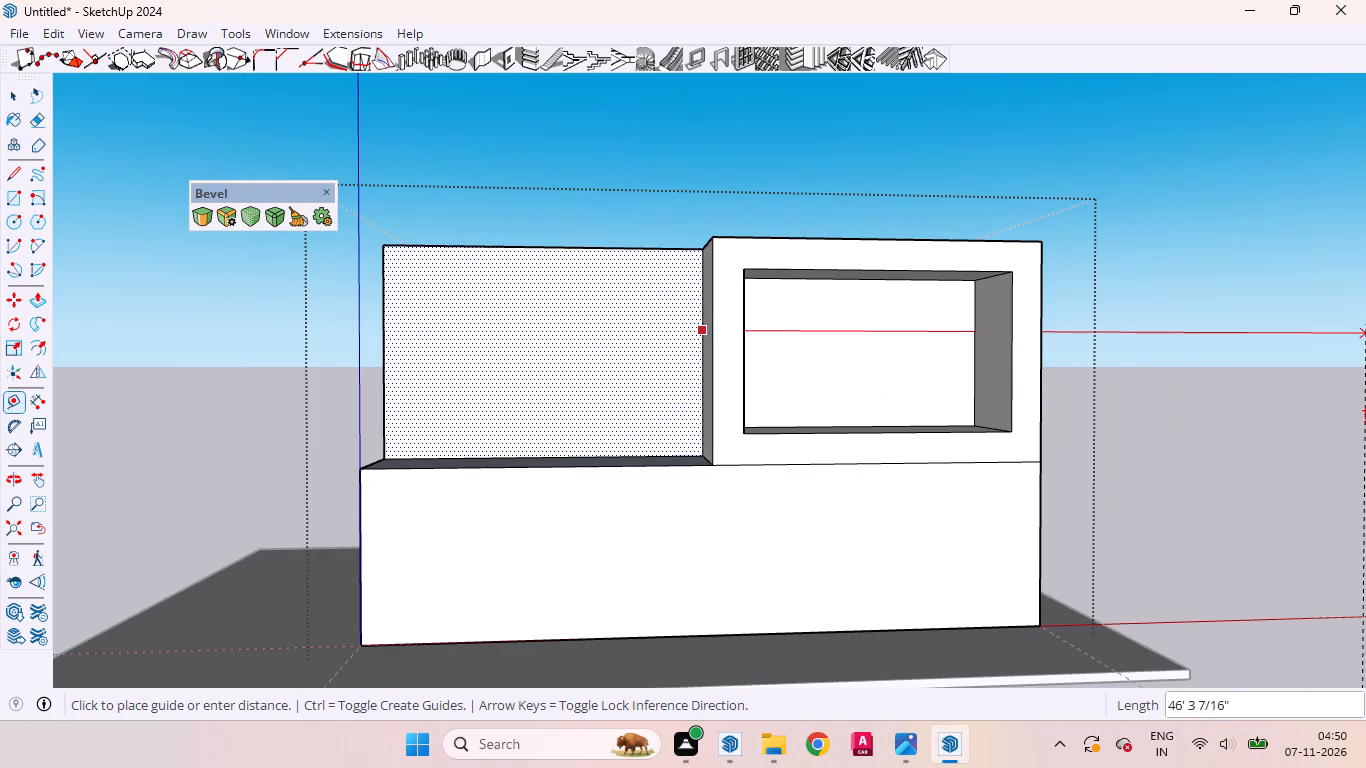
pyautogui.scroll(-3, 1058, 501)
pyautogui.scroll(1, 1057, 497)
pyautogui.scroll(-1, 1061, 496)
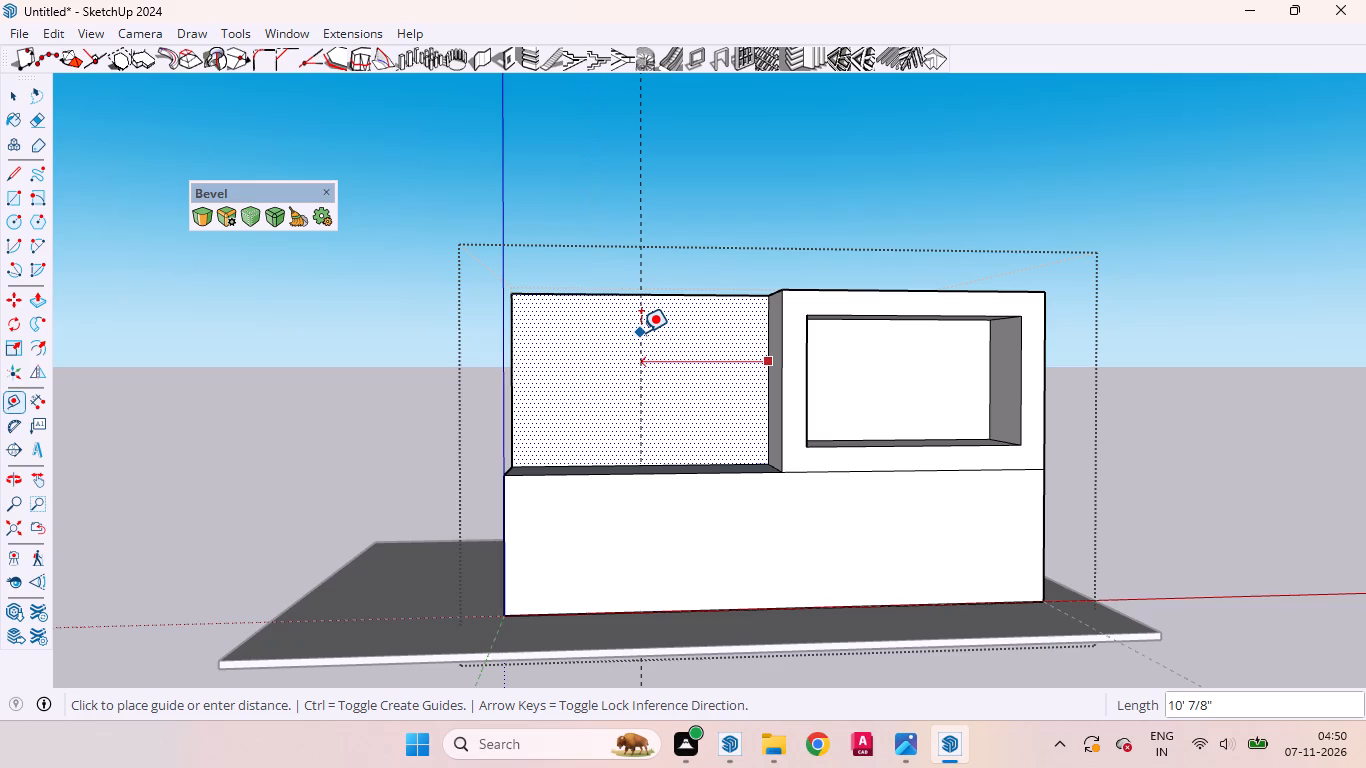
pyautogui.click(605, 291)
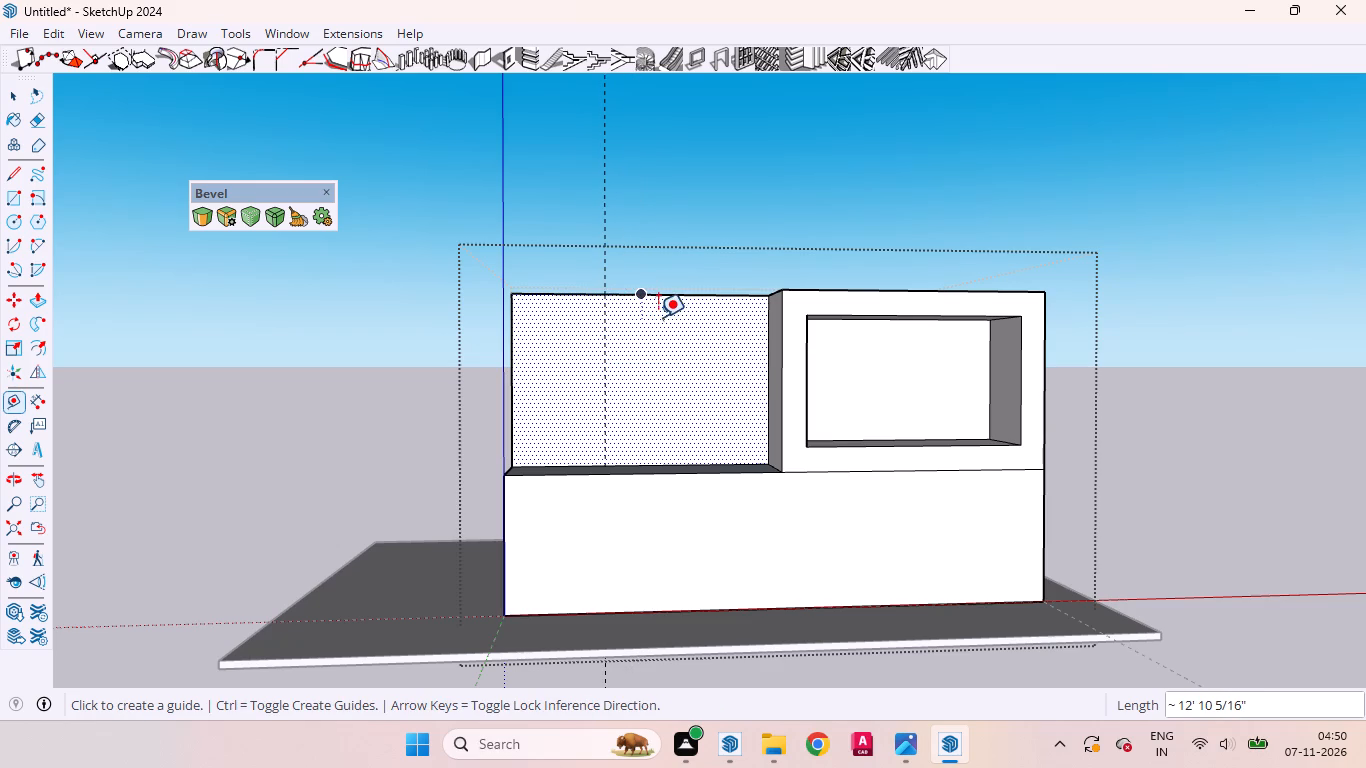
# Place a horizontal guide on the set-back upper wall, about 4' below its top edge.
pyautogui.scroll(4, 650, 312)
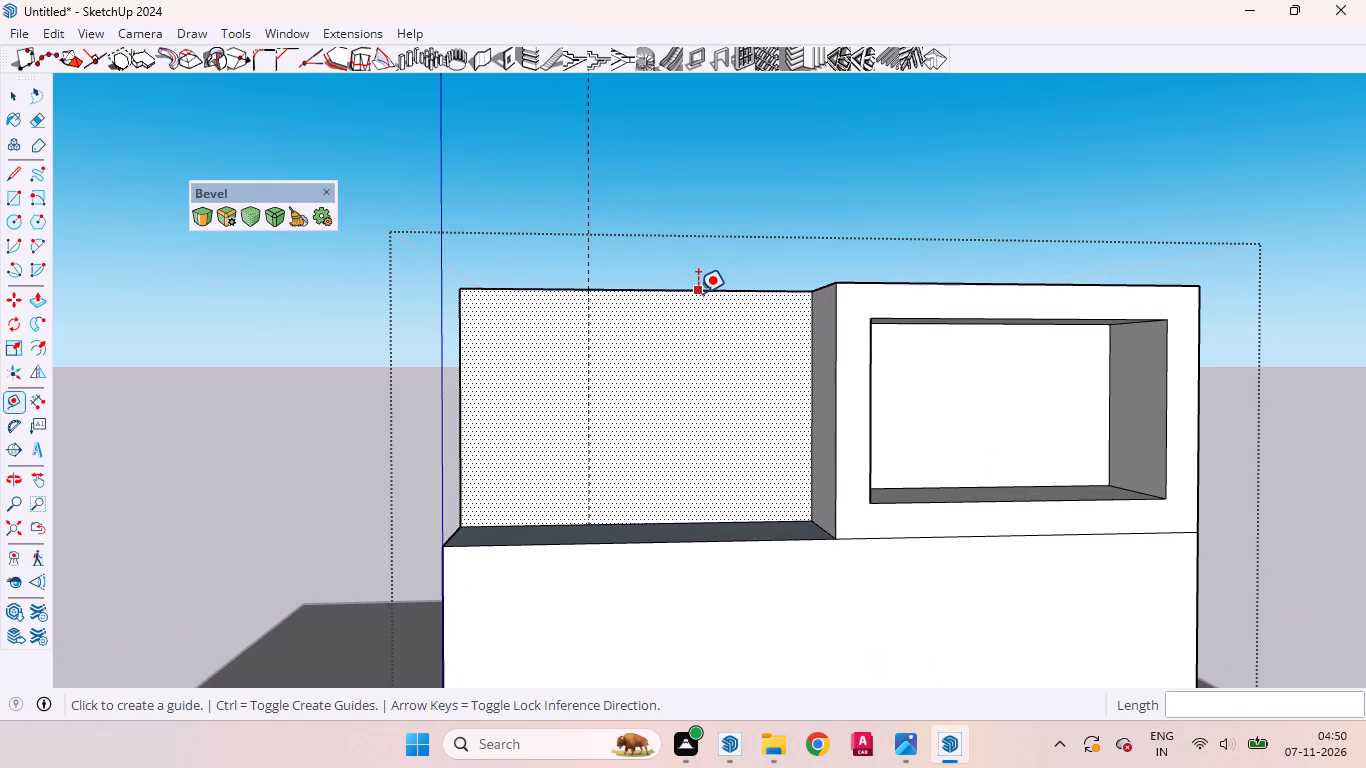
pyautogui.click(698, 293)
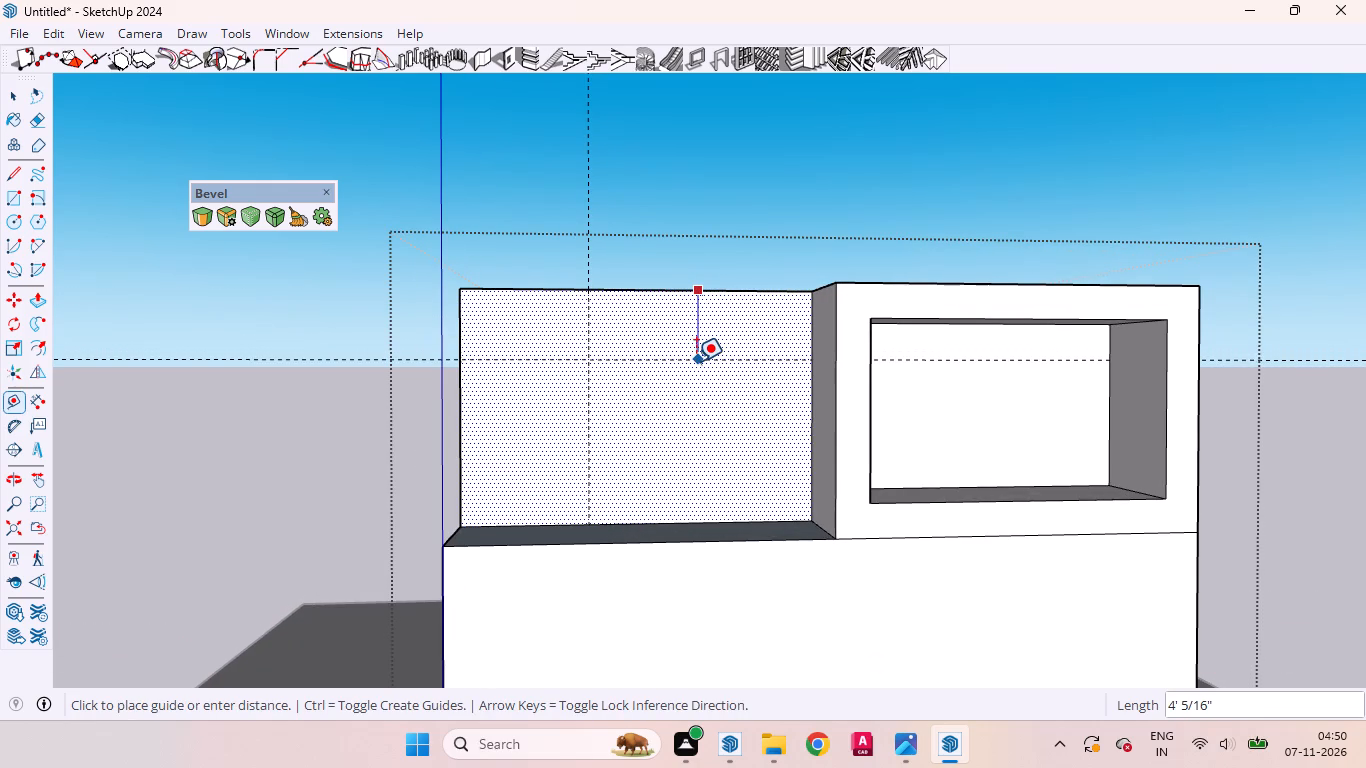
pyautogui.click(696, 361)
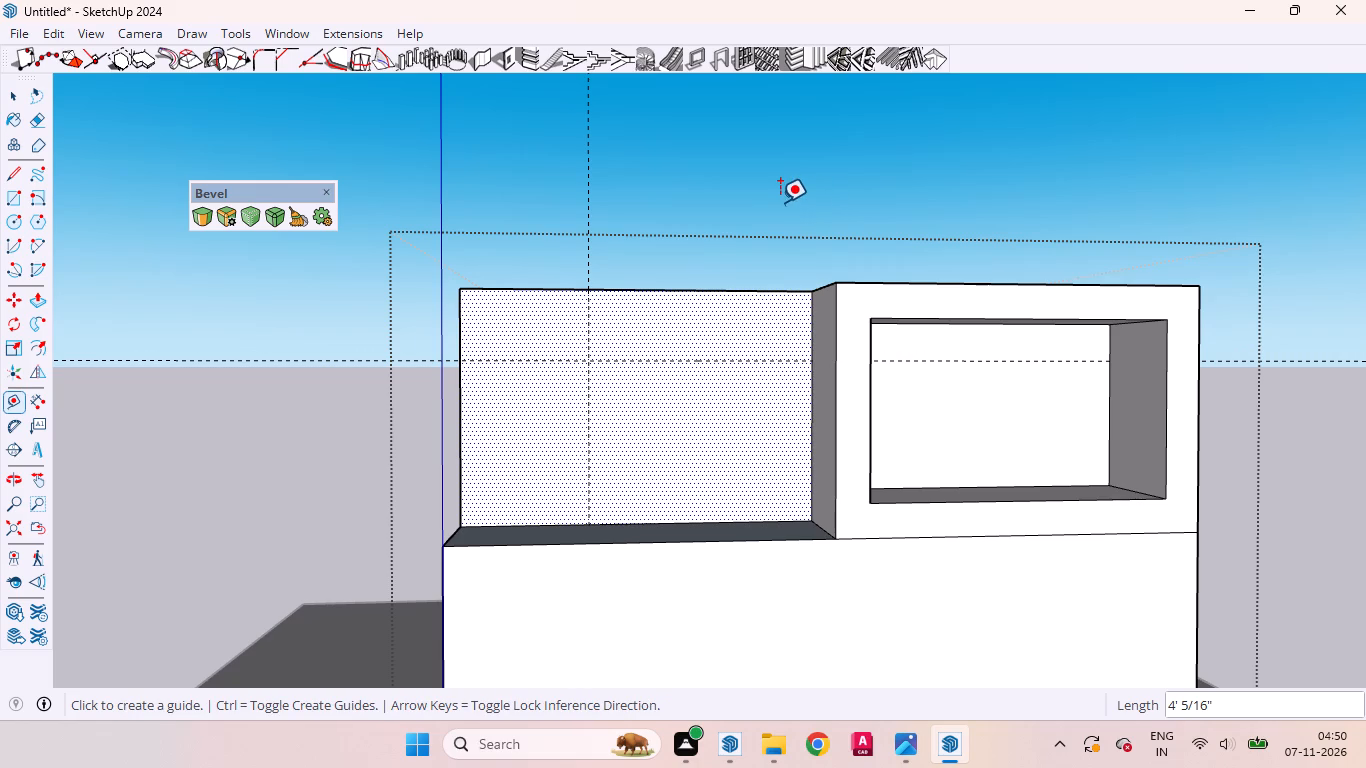
pyautogui.press('space')
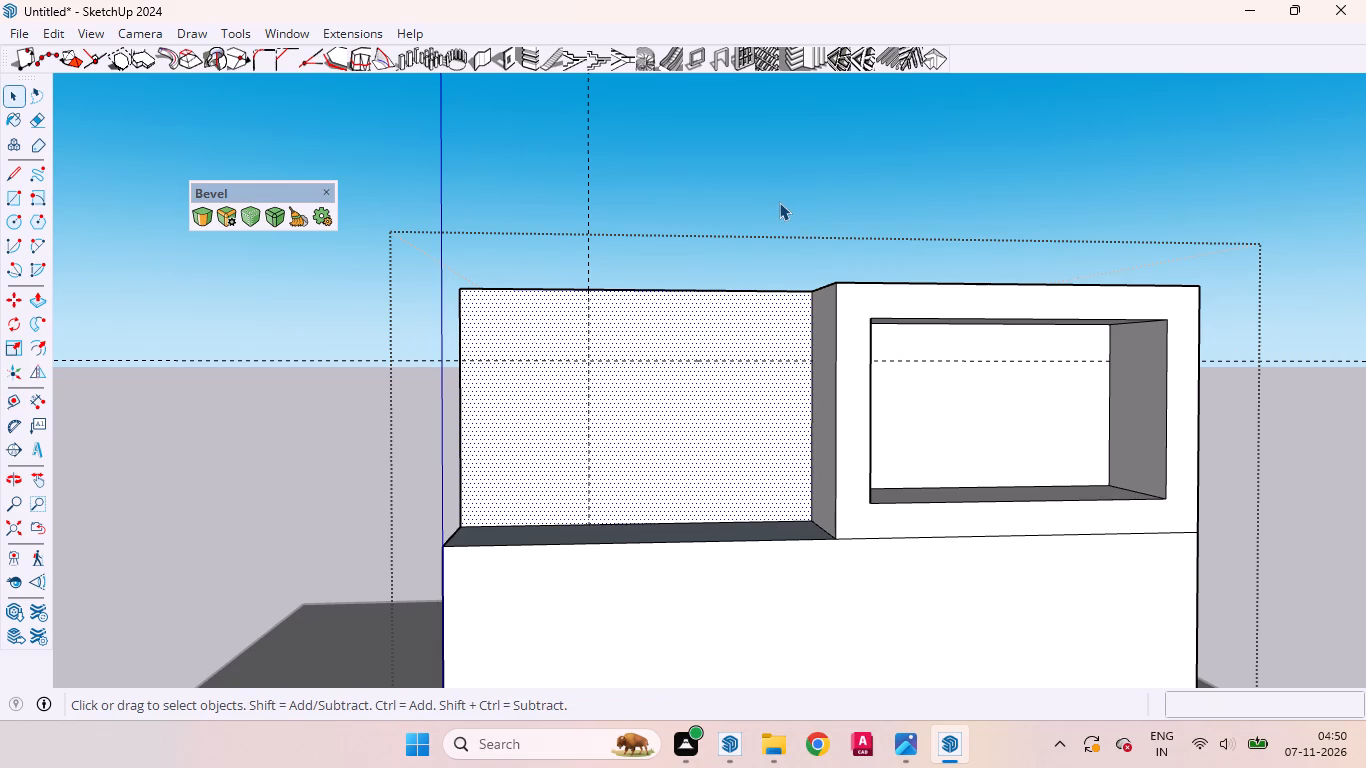
# Draw a rectangle about 12' 10" by 4' on the set-back wall, from the guides' intersection to the top corner beside the framed block.
pyautogui.press('r')
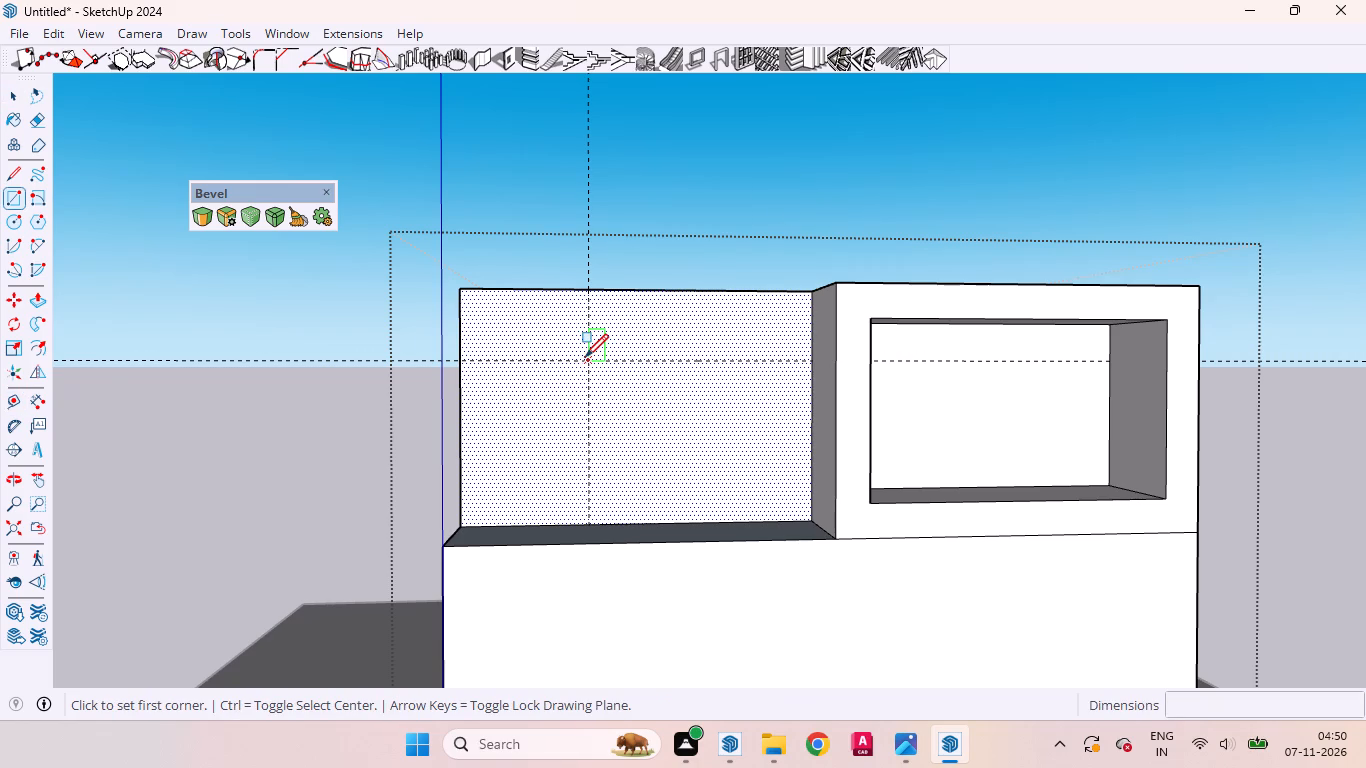
pyautogui.click(585, 357)
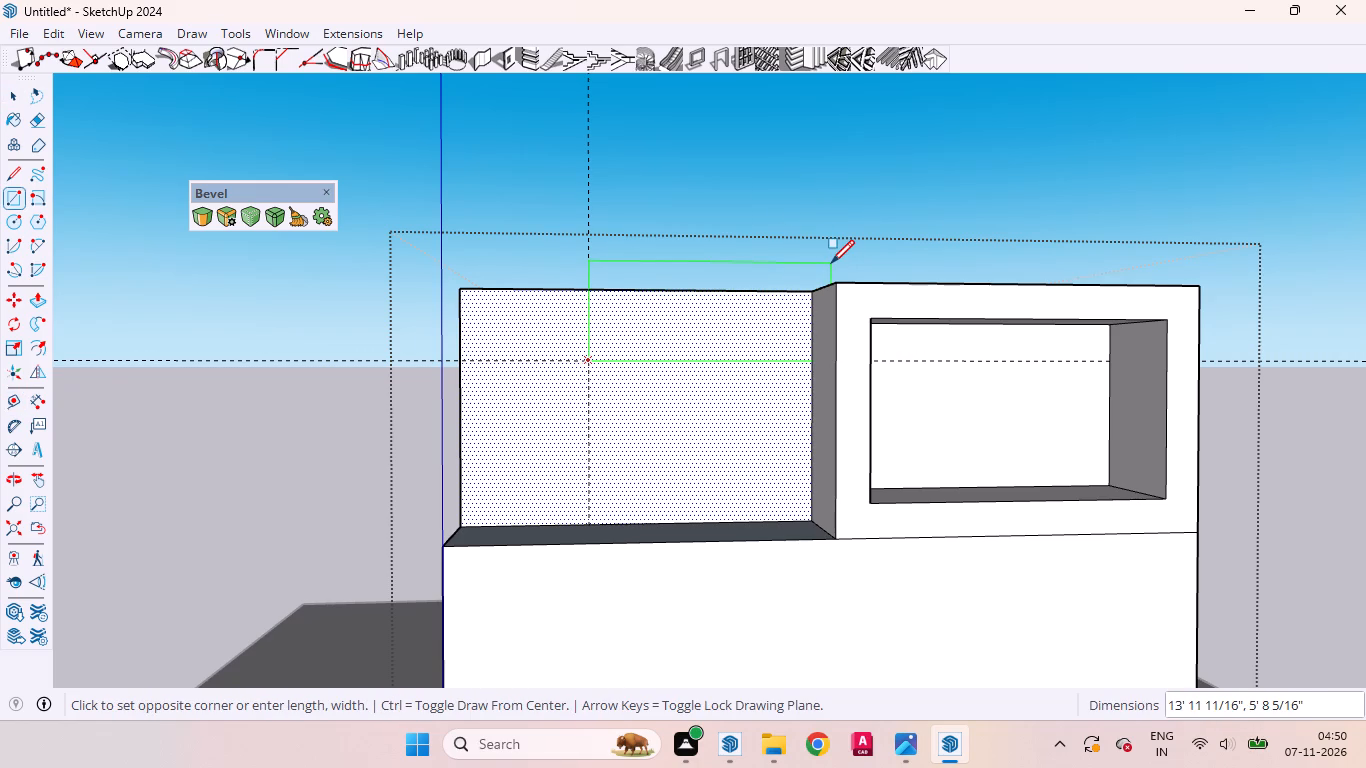
pyautogui.click(813, 287)
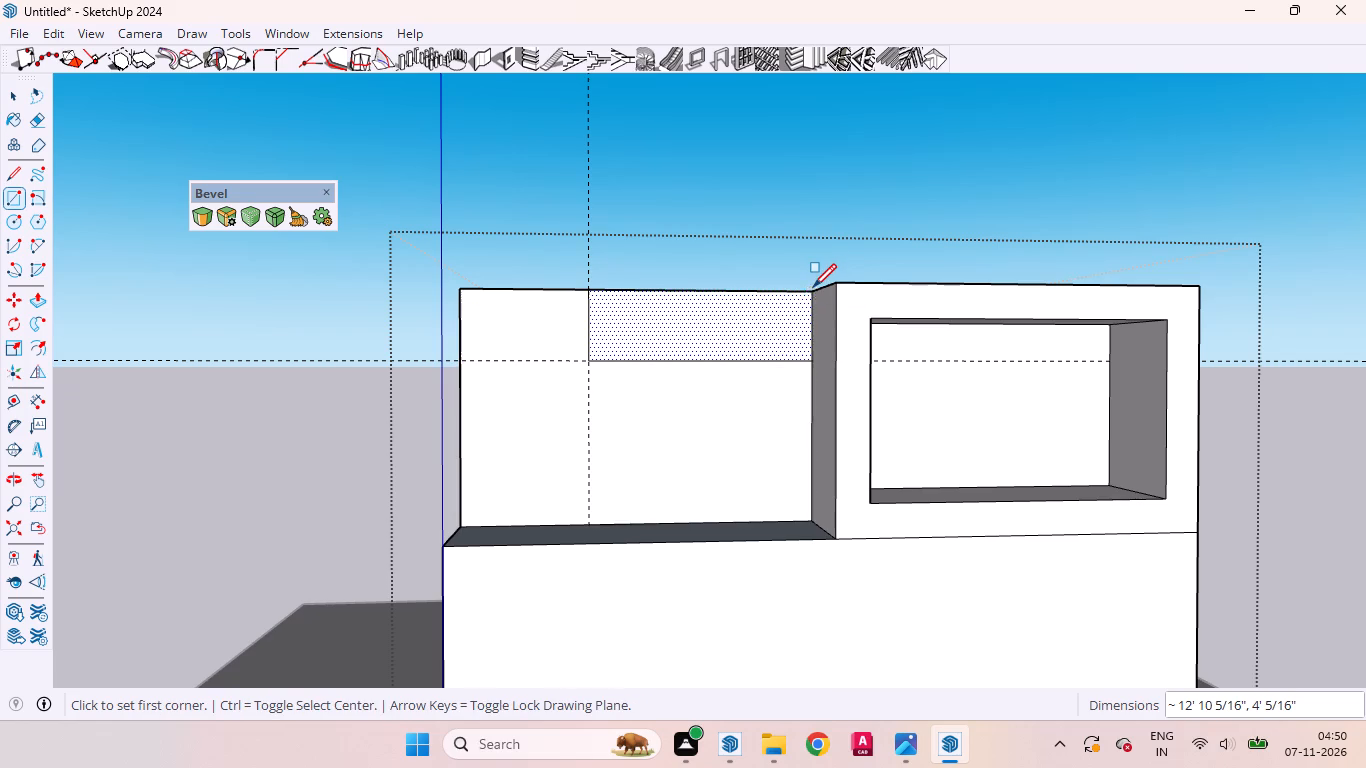
pyautogui.press('space')
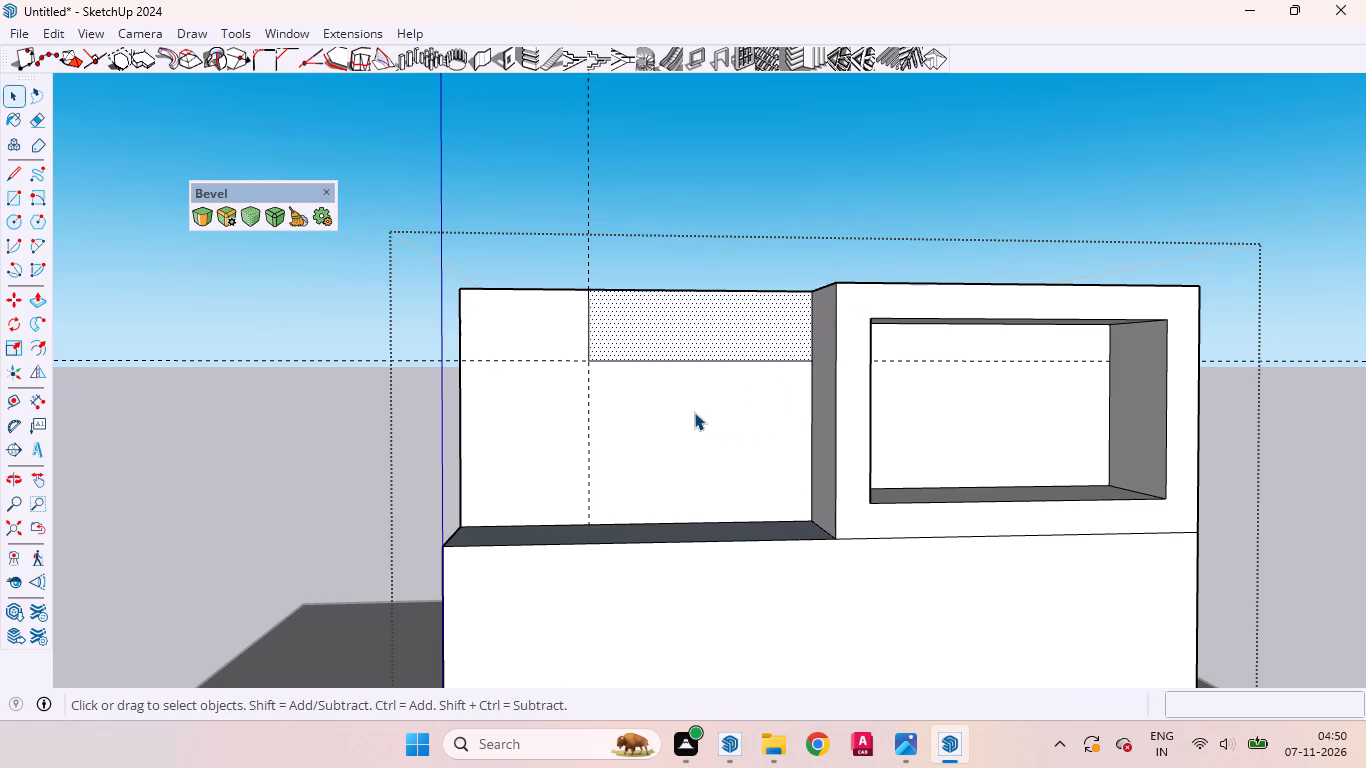
# Push/Pull the L-shaped wall face around the new rectangle further inward, repeating the 6' distance, so the rectangle overhangs.
pyautogui.click(694, 412)
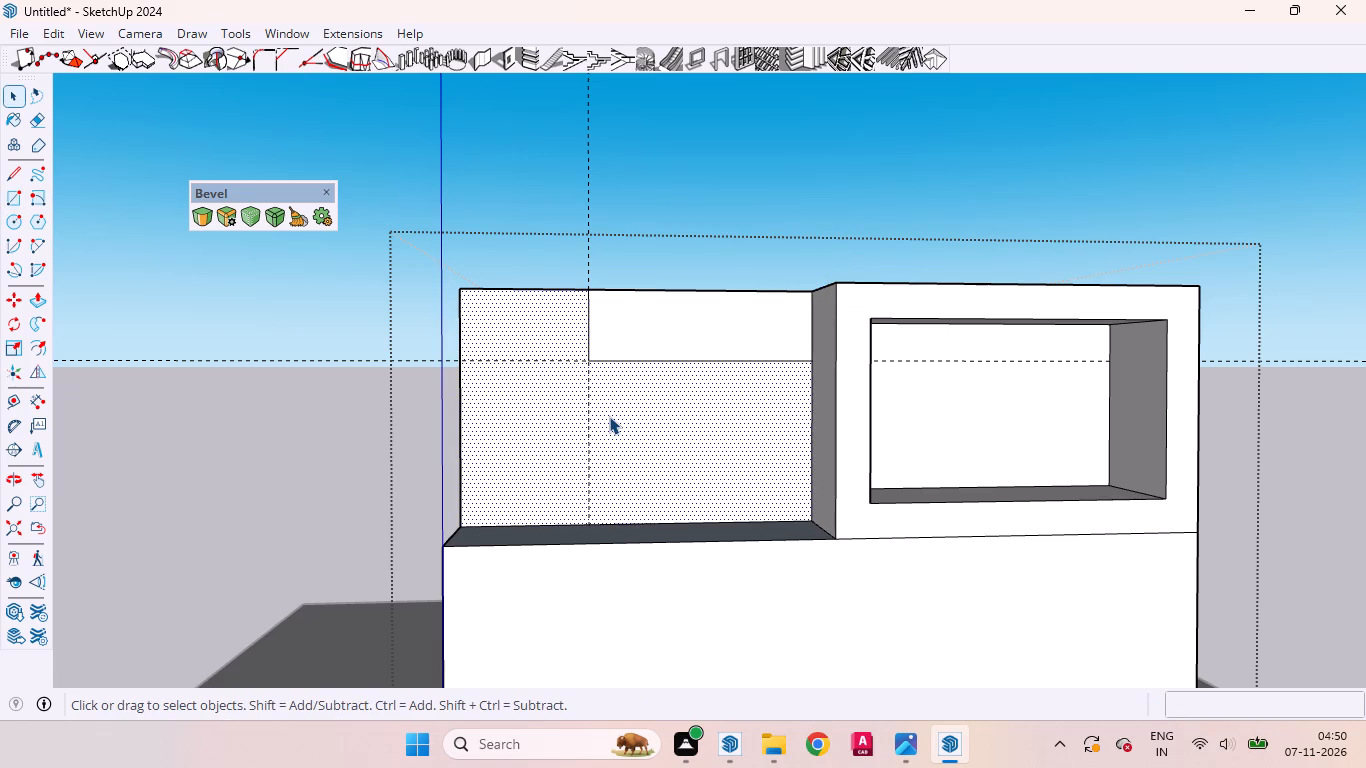
pyautogui.moveTo(614, 418); pyautogui.dragTo(791, 488, button='middle')
pyautogui.scroll(1, 791, 488)
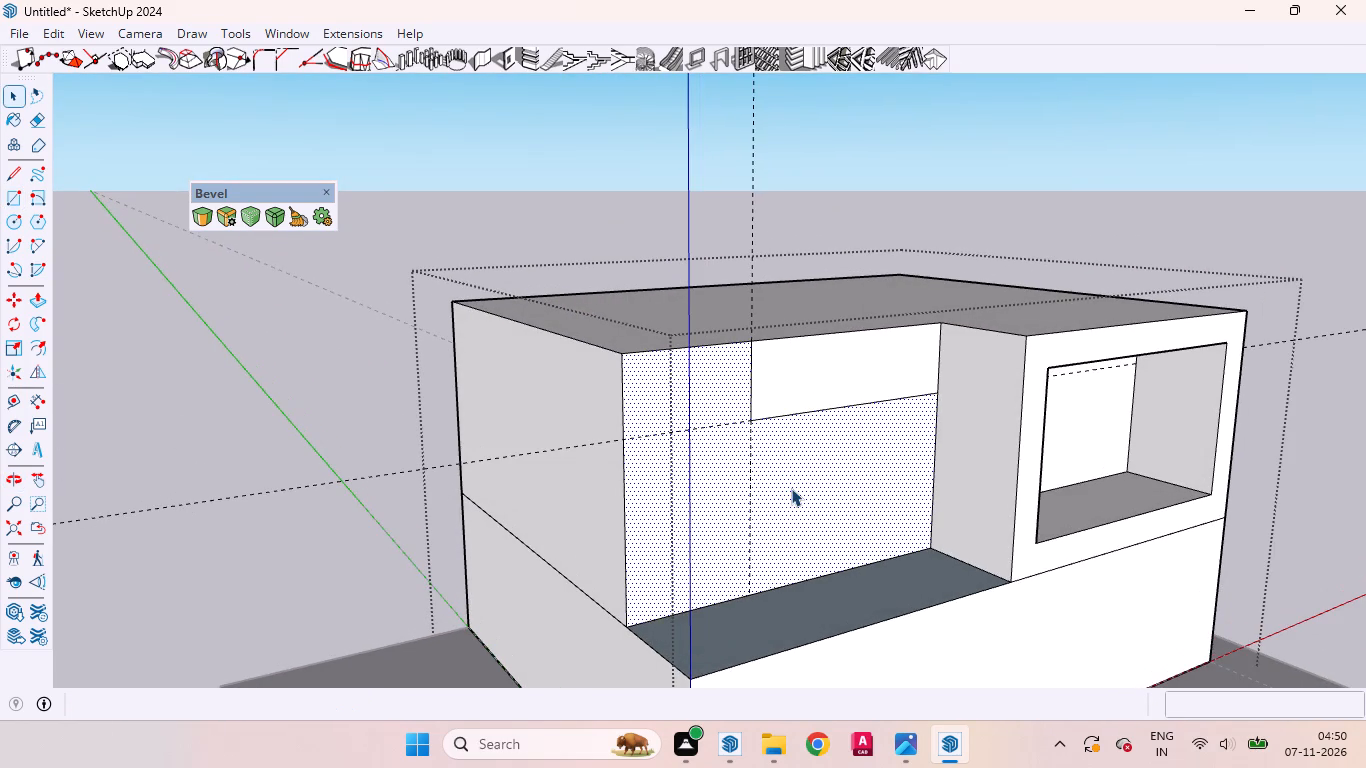
pyautogui.press('p')
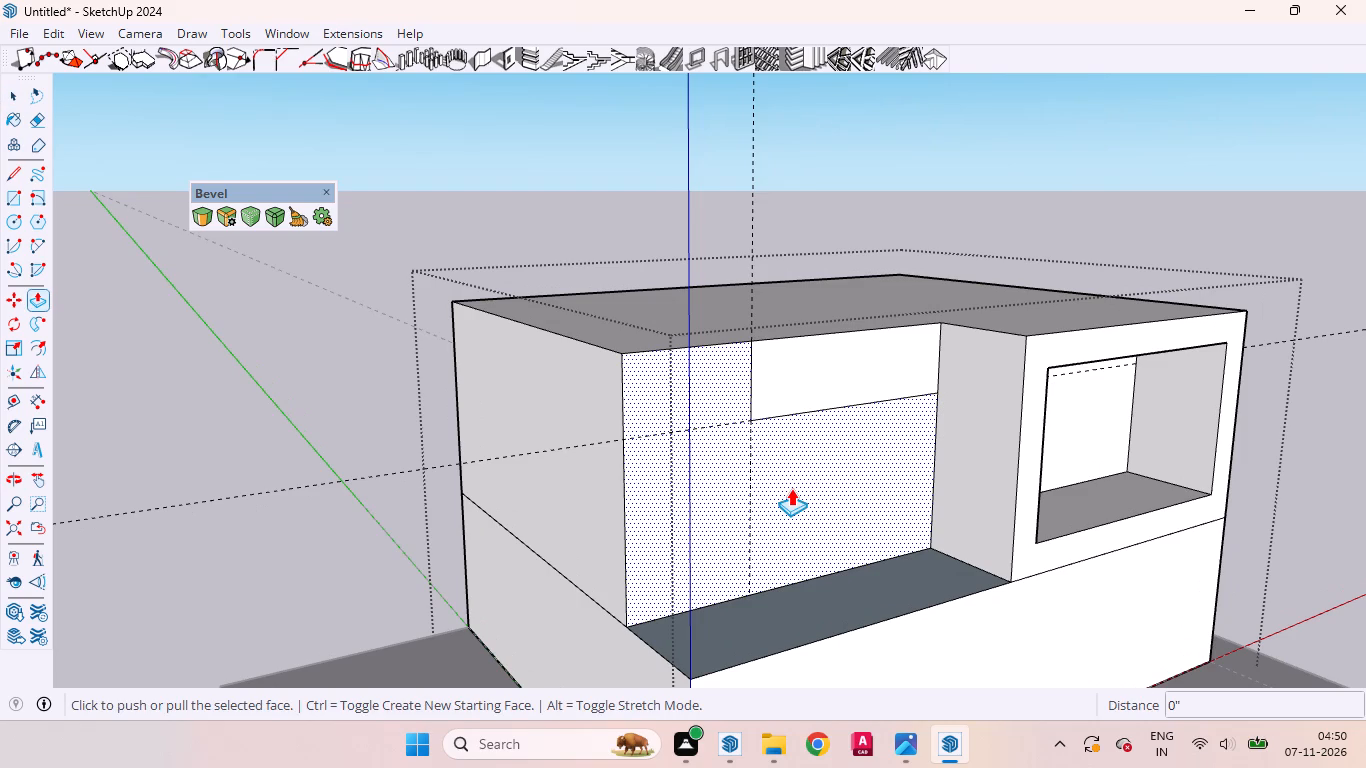
pyautogui.doubleClick(791, 488)
pyautogui.press('space')
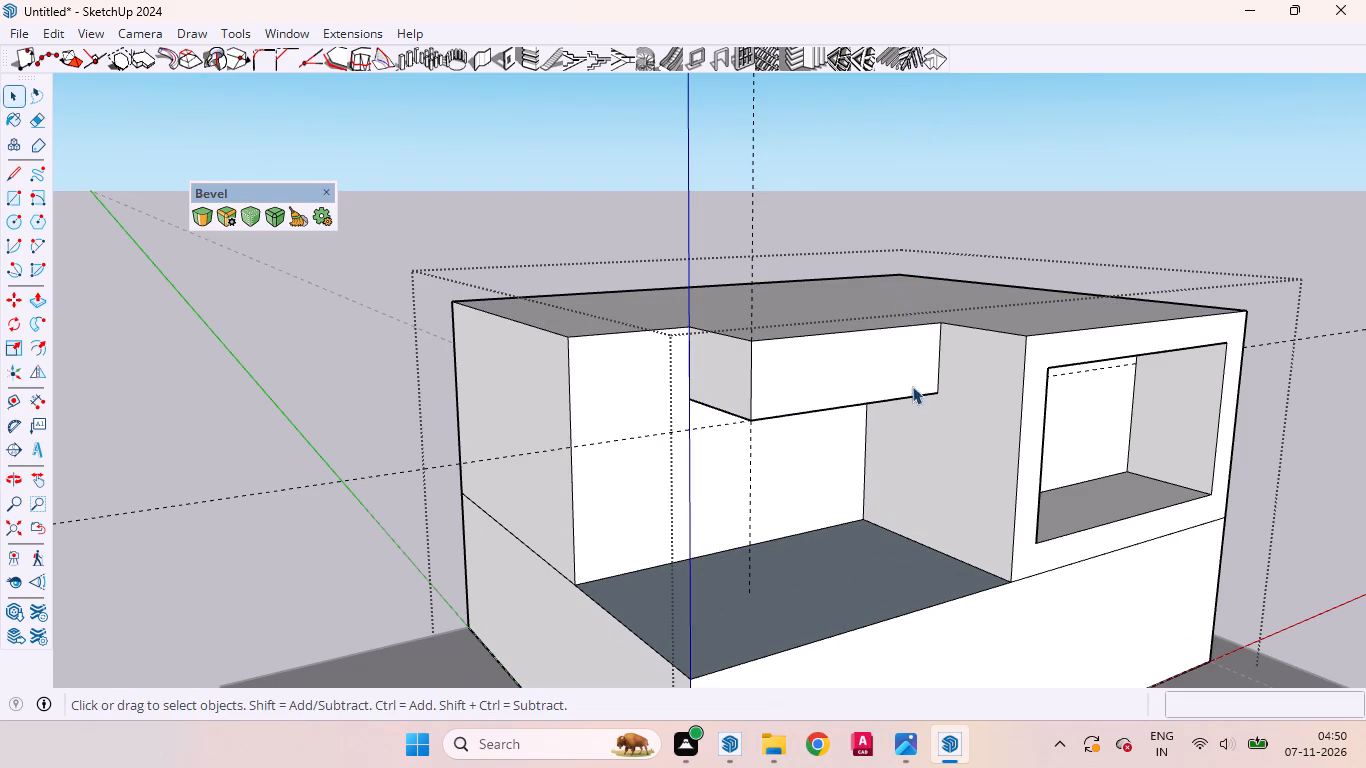
# Push/Pull the underside of the overhanging block upward by a little over 1' to make the block thinner.
pyautogui.moveTo(824, 386); pyautogui.dragTo(596, 286, button='middle')
pyautogui.scroll(1, 596, 287)
pyautogui.scroll(-3, 825, 353)
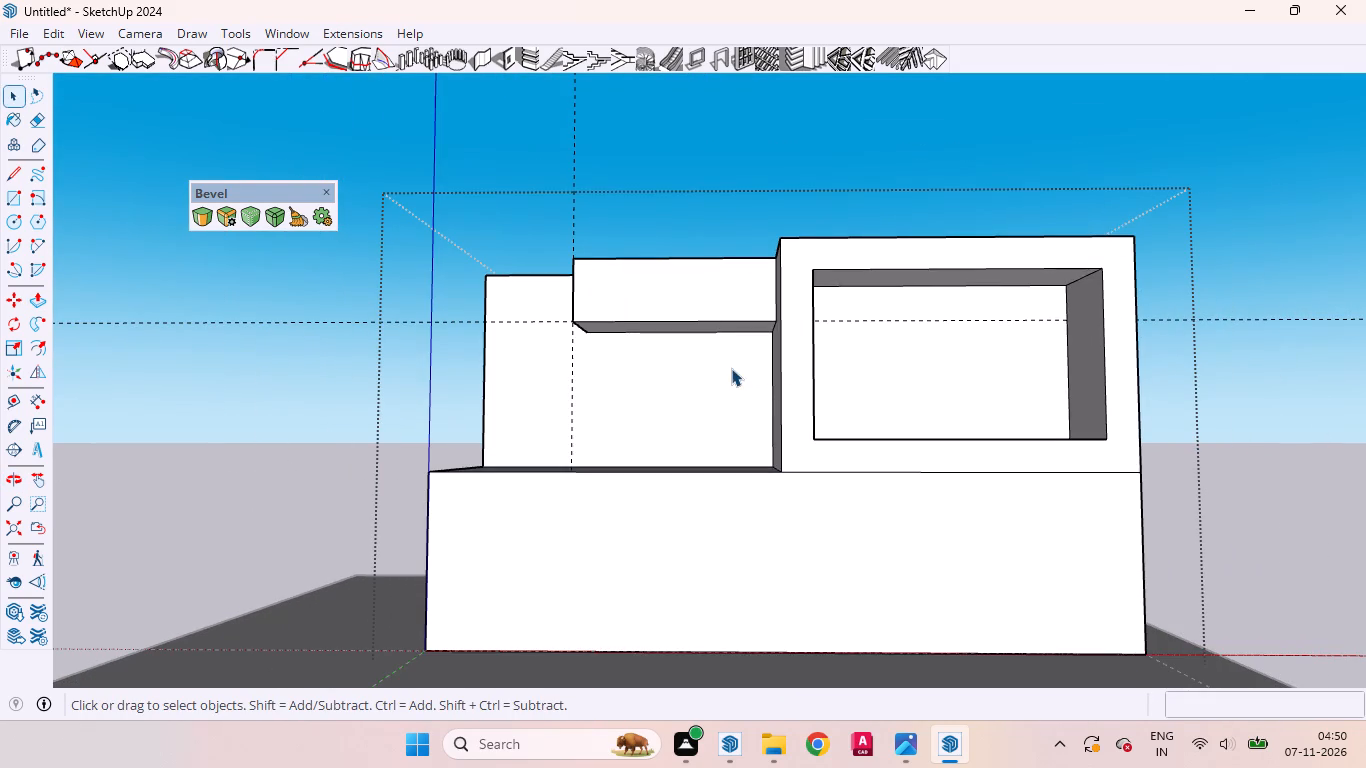
pyautogui.scroll(4, 655, 296)
pyautogui.moveTo(688, 332); pyautogui.dragTo(745, 277, button='middle')
pyautogui.scroll(5, 745, 277)
pyautogui.click(745, 279)
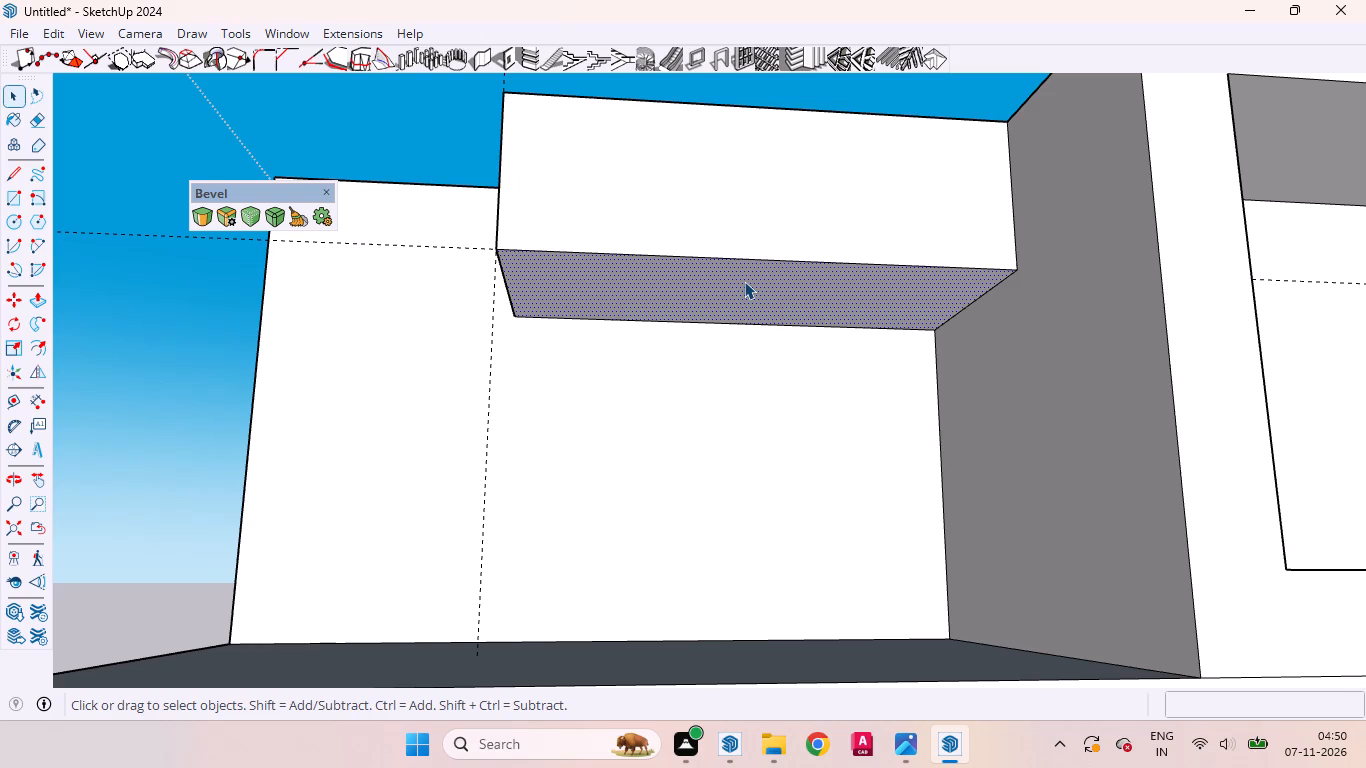
pyautogui.press('p')
pyautogui.moveTo(744, 281); pyautogui.dragTo(747, 258)
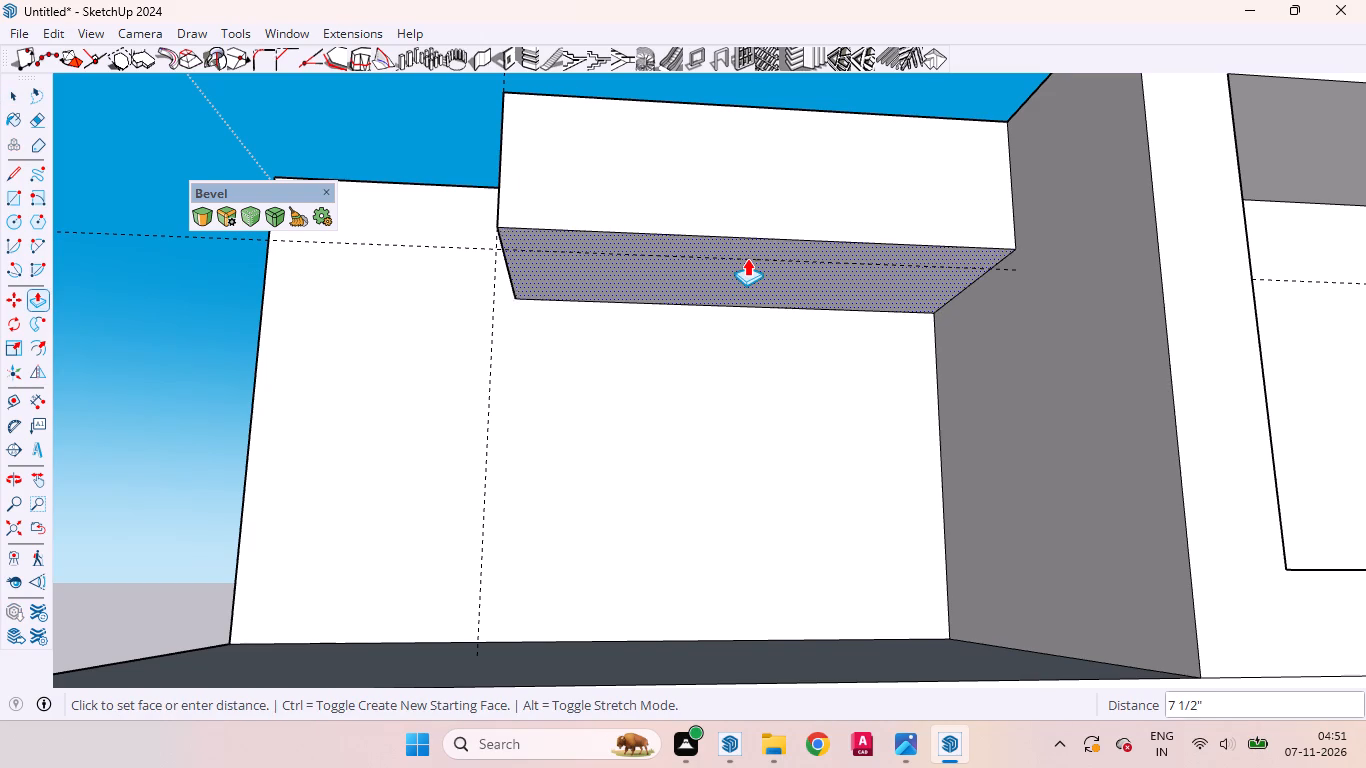
pyautogui.moveTo(747, 258); pyautogui.dragTo(751, 235)
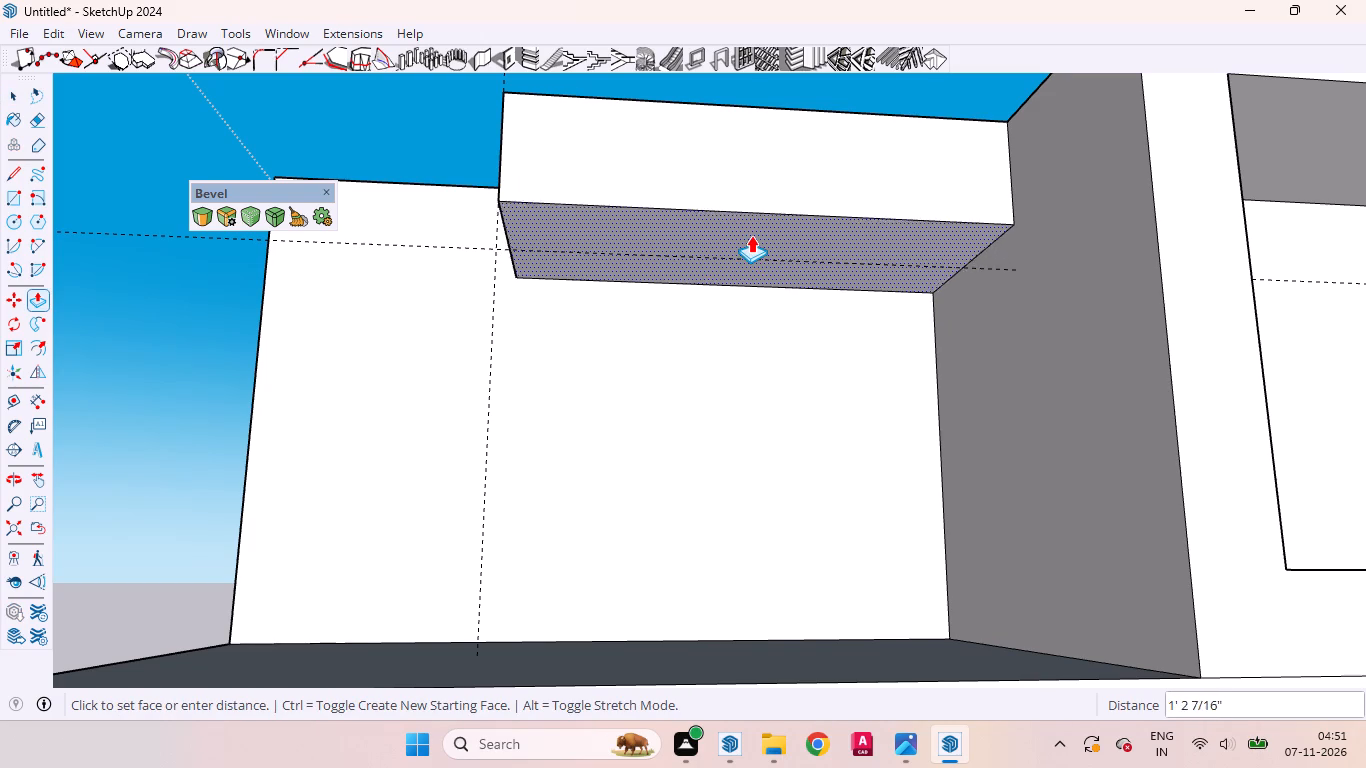
pyautogui.moveTo(751, 235); pyautogui.dragTo(753, 227)
pyautogui.press('space')
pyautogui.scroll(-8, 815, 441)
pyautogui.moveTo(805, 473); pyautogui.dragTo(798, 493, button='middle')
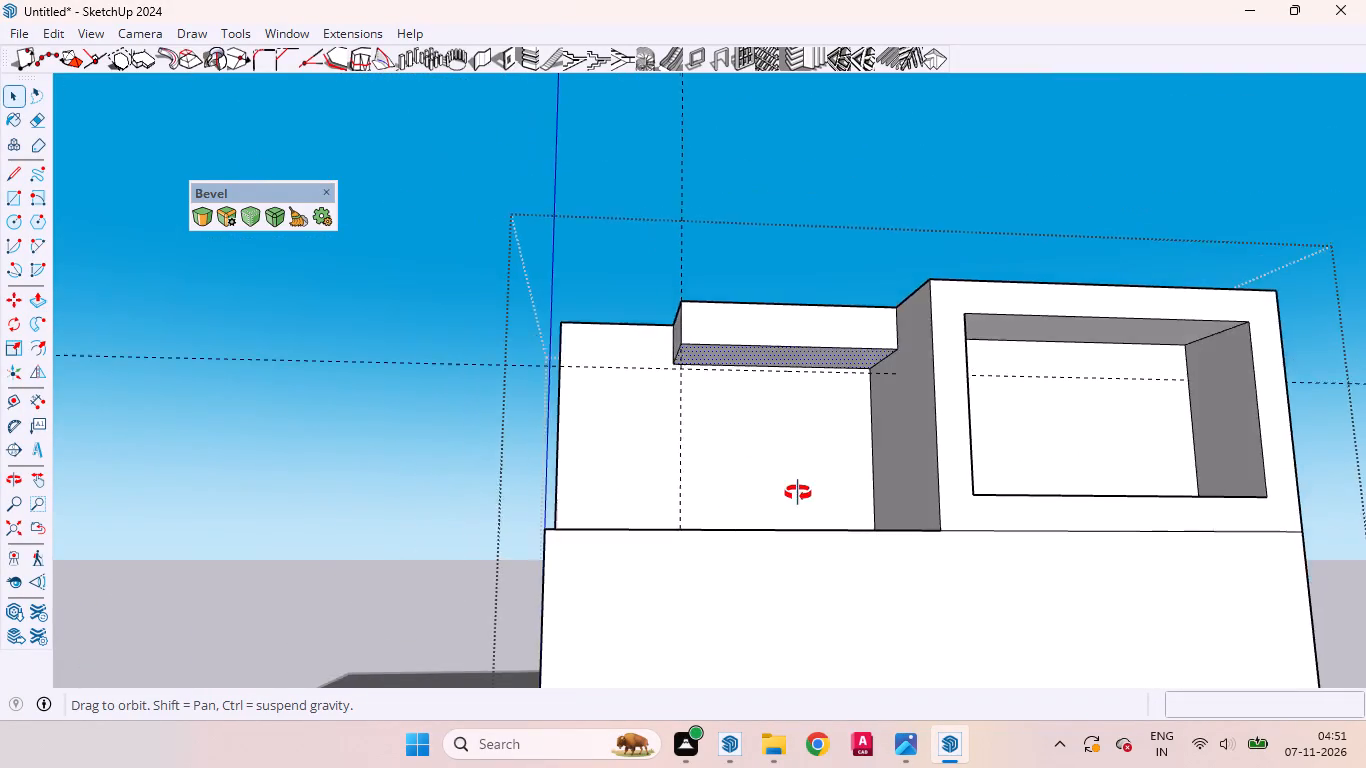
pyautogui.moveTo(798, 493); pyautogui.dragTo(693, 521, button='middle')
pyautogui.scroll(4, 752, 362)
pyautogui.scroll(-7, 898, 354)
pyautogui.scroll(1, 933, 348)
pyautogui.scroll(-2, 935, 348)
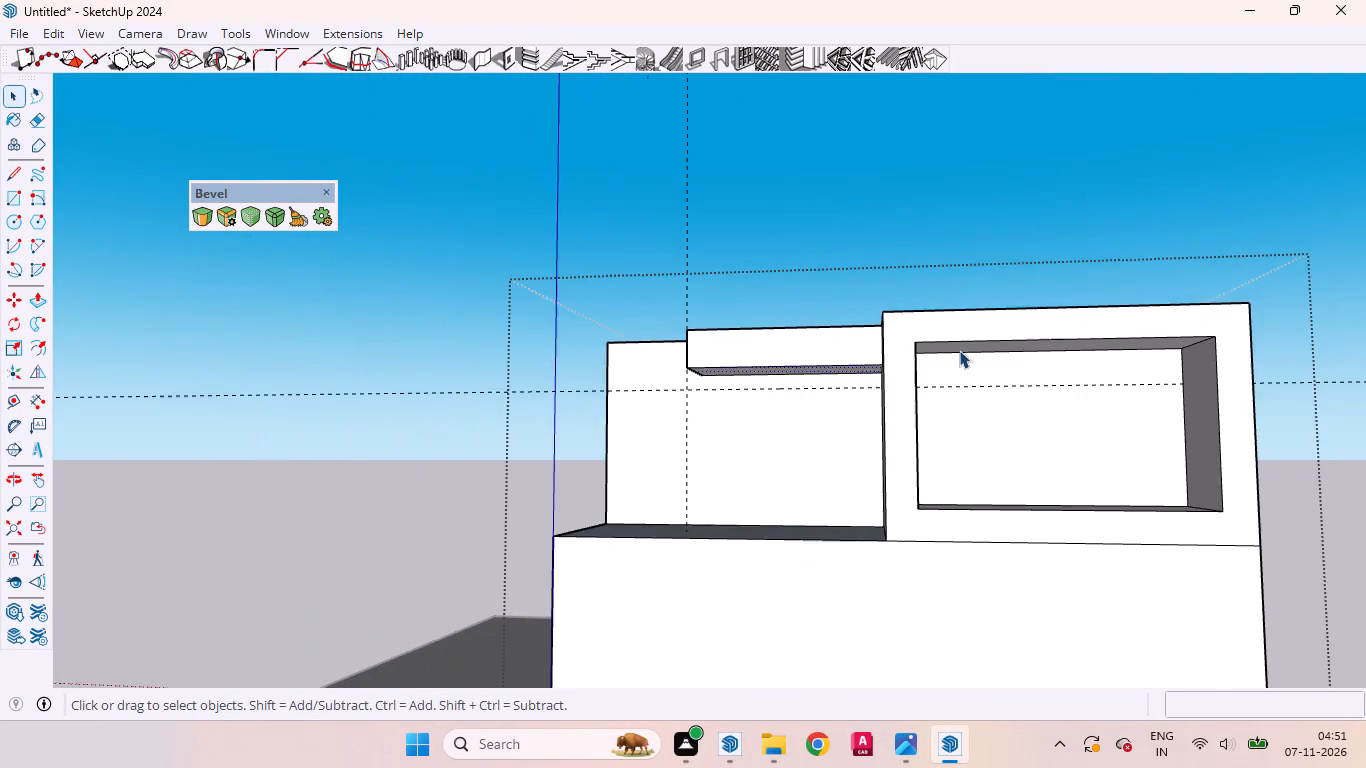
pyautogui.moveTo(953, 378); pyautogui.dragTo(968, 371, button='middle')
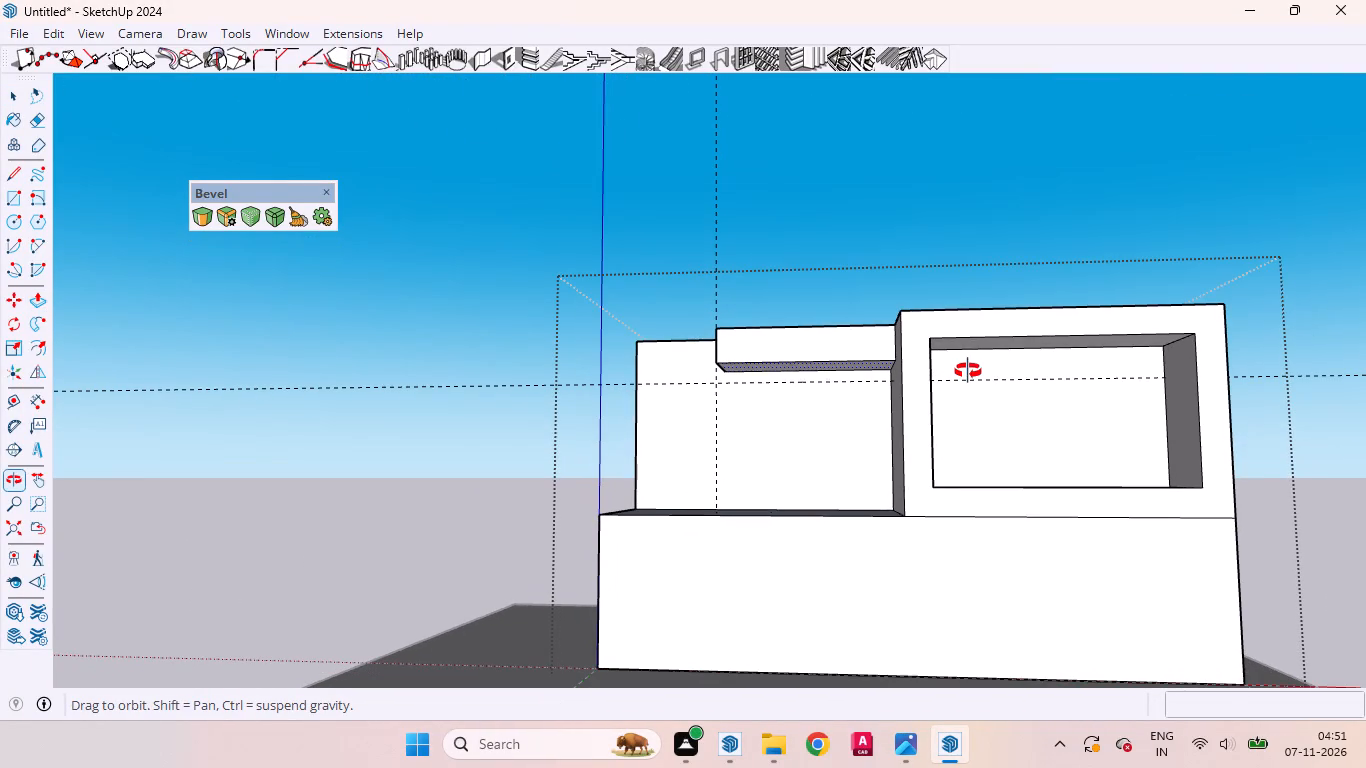
# Examine the overhanging roof block and the framed front recess from several angles.
pyautogui.moveTo(968, 371); pyautogui.dragTo(968, 353, button='middle')
pyautogui.moveTo(969, 344); pyautogui.dragTo(971, 329, button='middle')
pyautogui.moveTo(972, 325); pyautogui.dragTo(1040, 221, button='middle')
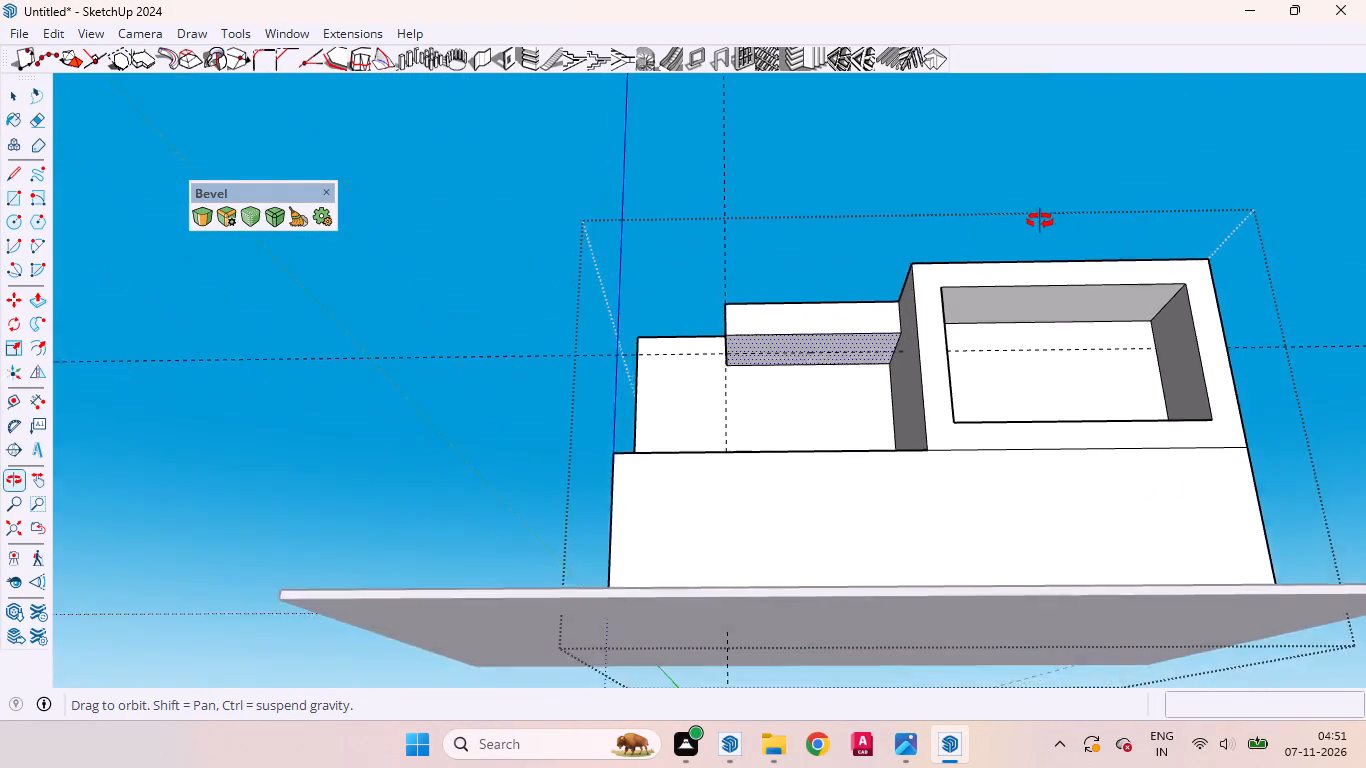
pyautogui.moveTo(1040, 221); pyautogui.dragTo(869, 381, button='middle')
pyautogui.click(1057, 418)
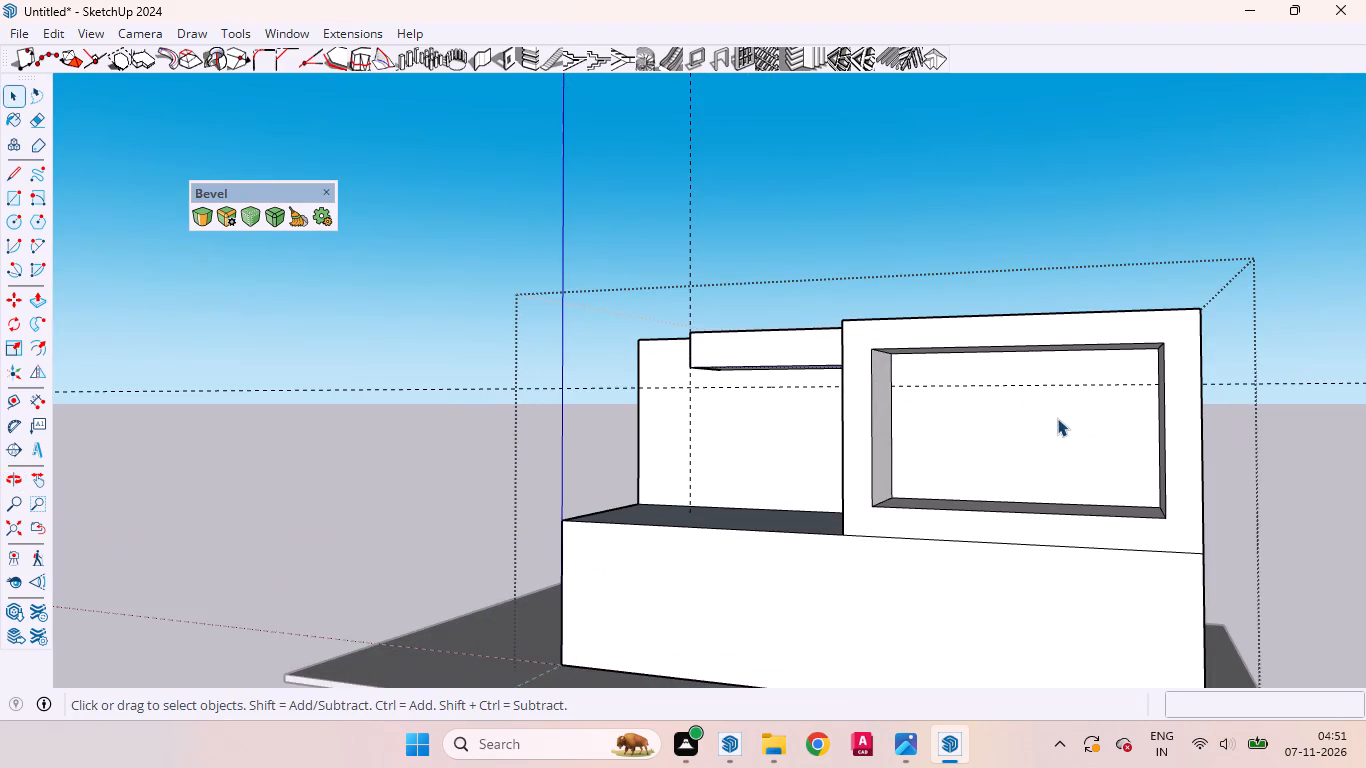
pyautogui.moveTo(931, 414); pyautogui.dragTo(1206, 380, button='middle')
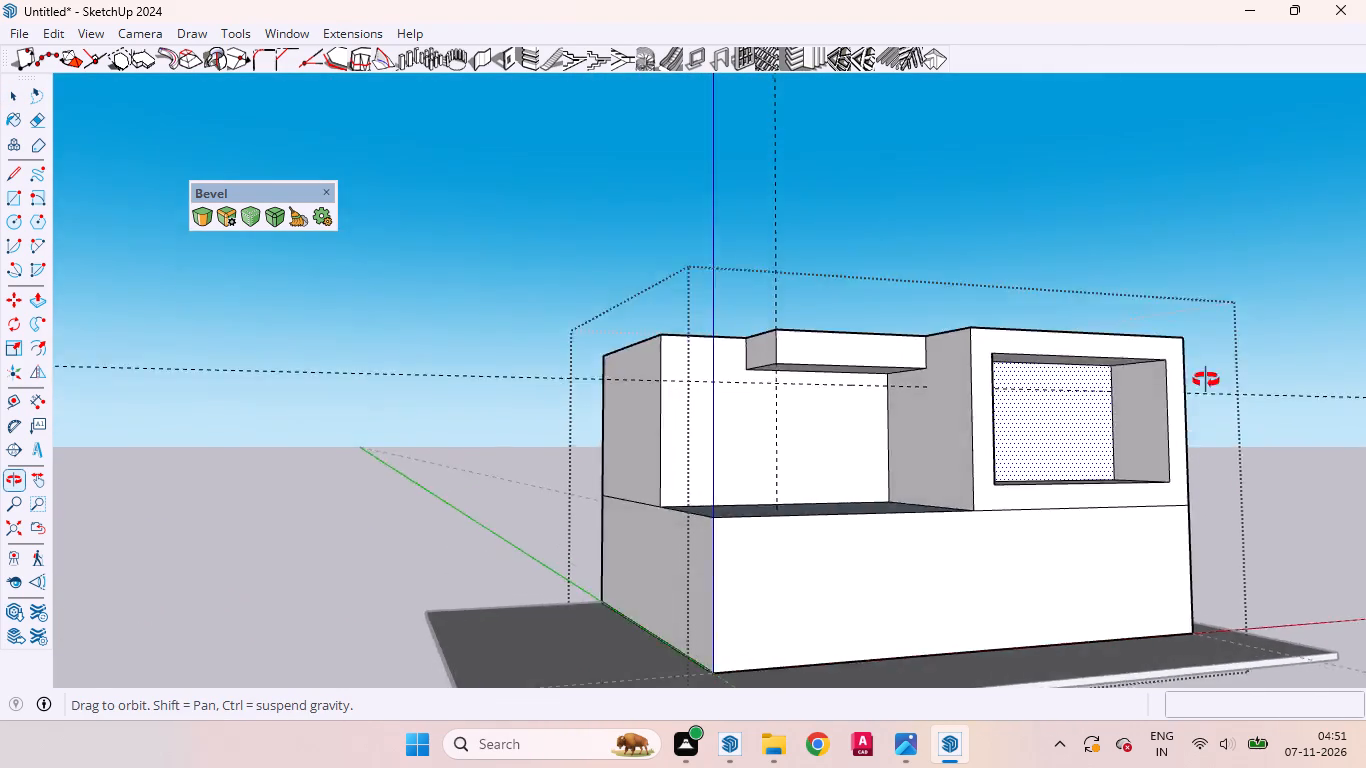
pyautogui.moveTo(1206, 380); pyautogui.dragTo(1198, 424, button='middle')
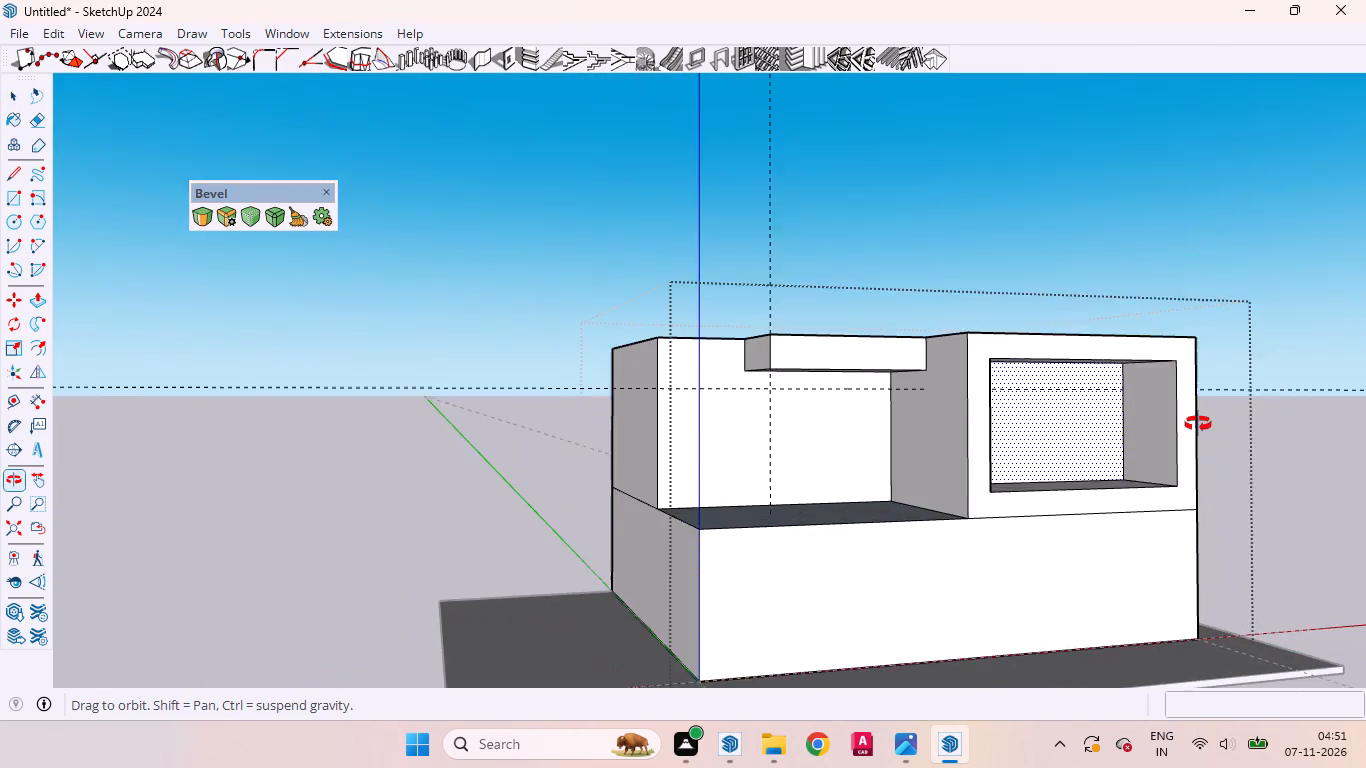
pyautogui.moveTo(1198, 424); pyautogui.dragTo(1200, 429, button='middle')
pyautogui.scroll(4, 890, 368)
pyautogui.moveTo(904, 448); pyautogui.dragTo(909, 467, button='middle')
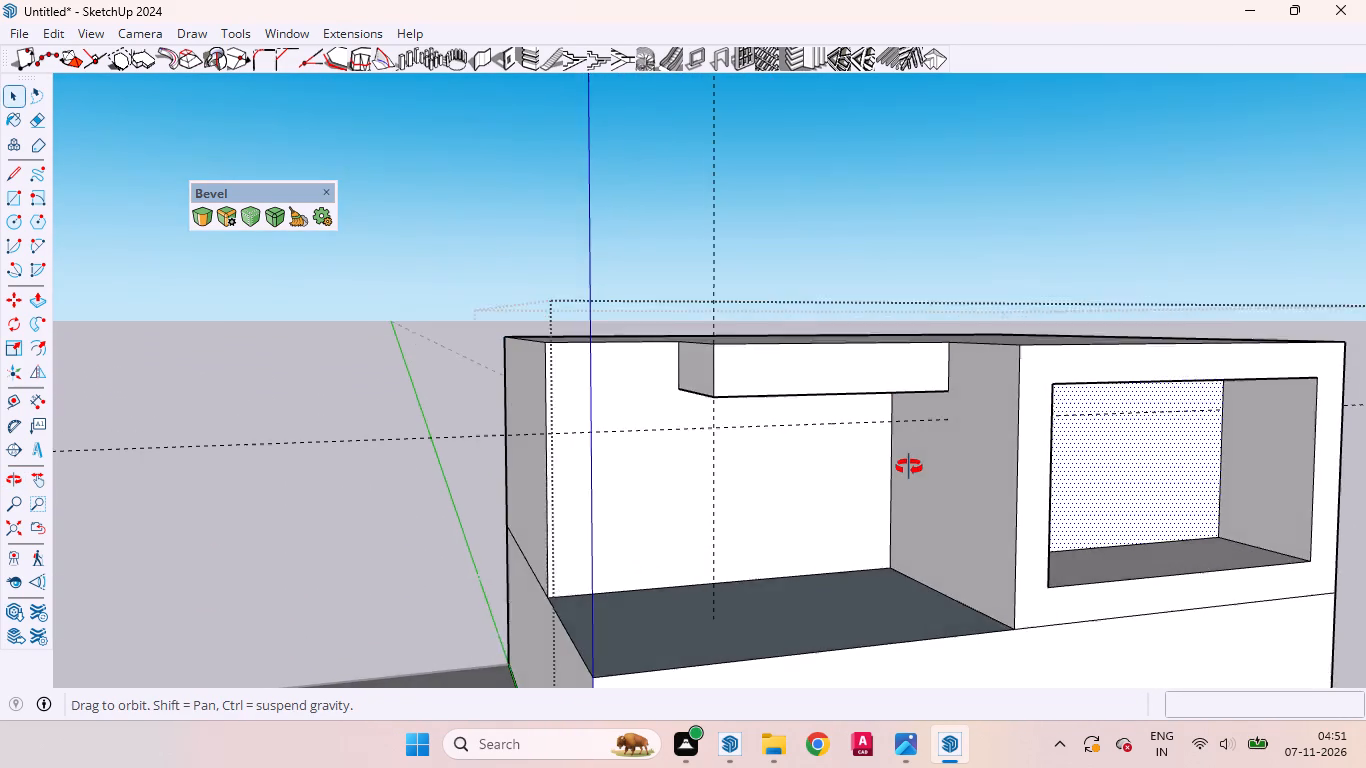
pyautogui.moveTo(909, 467); pyautogui.dragTo(716, 416, button='middle')
# Bevel the four inner corner edges of the framed front recess with an offset of about 2' 3/4" and 6 segments.
pyautogui.scroll(1, 723, 416)
pyautogui.scroll(4, 962, 349)
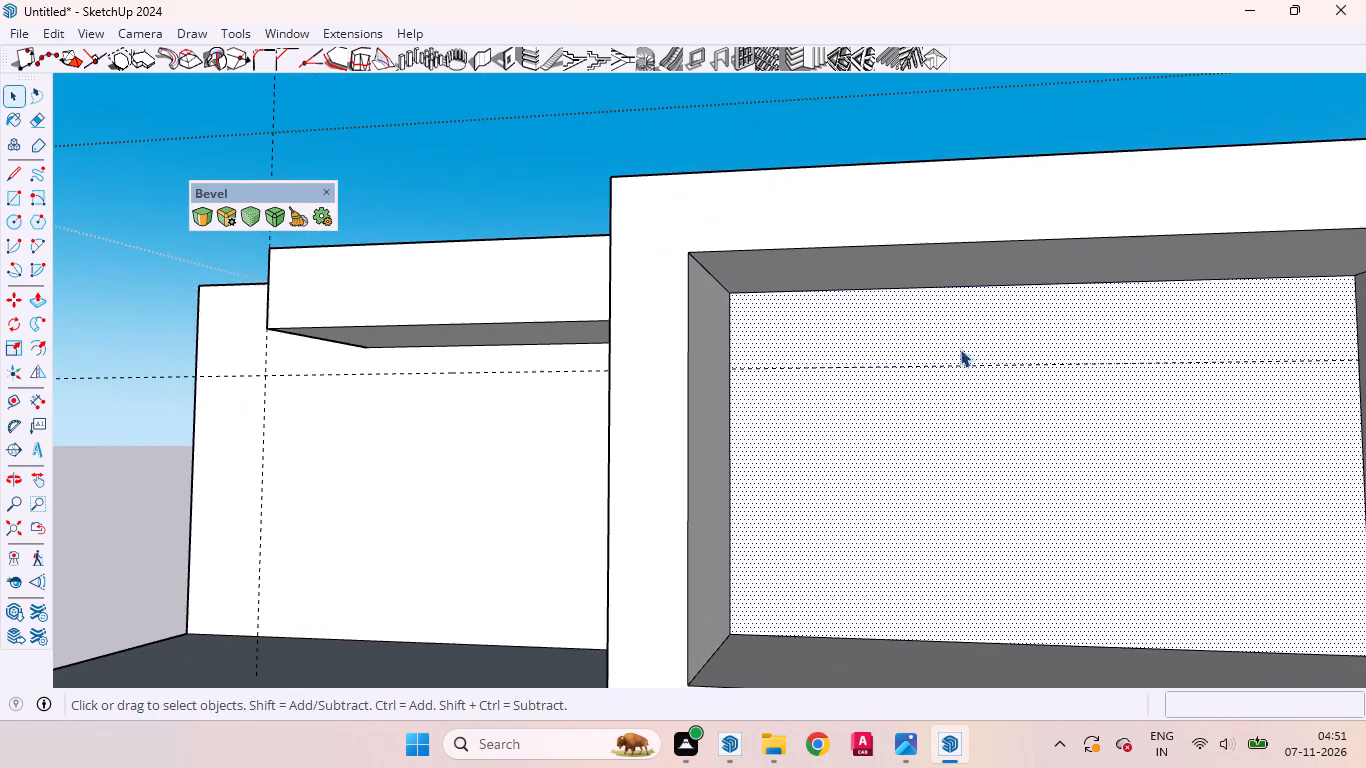
pyautogui.scroll(3, 913, 358)
pyautogui.moveTo(889, 366); pyautogui.dragTo(820, 335, button='middle')
pyautogui.scroll(1, 811, 328)
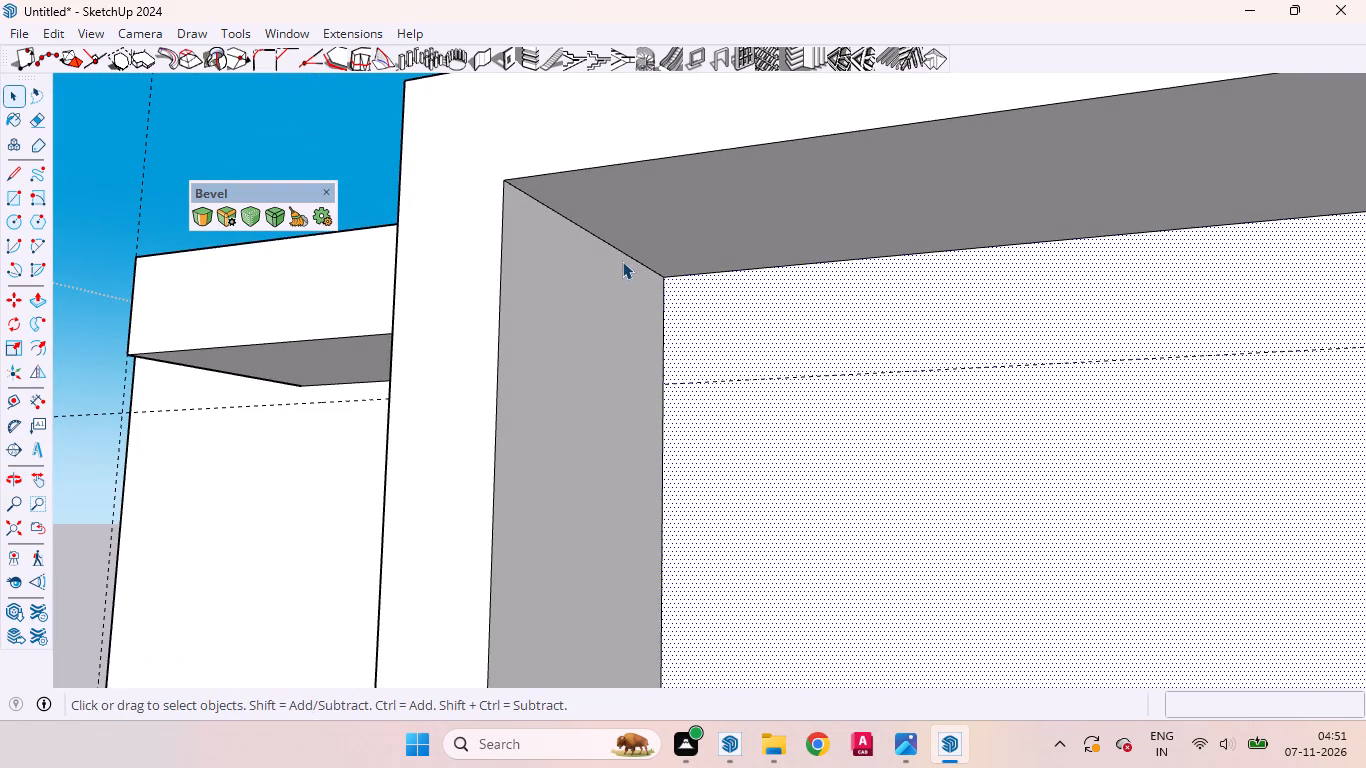
pyautogui.click(621, 252)
pyautogui.scroll(-11, 780, 346)
pyautogui.scroll(2, 847, 313)
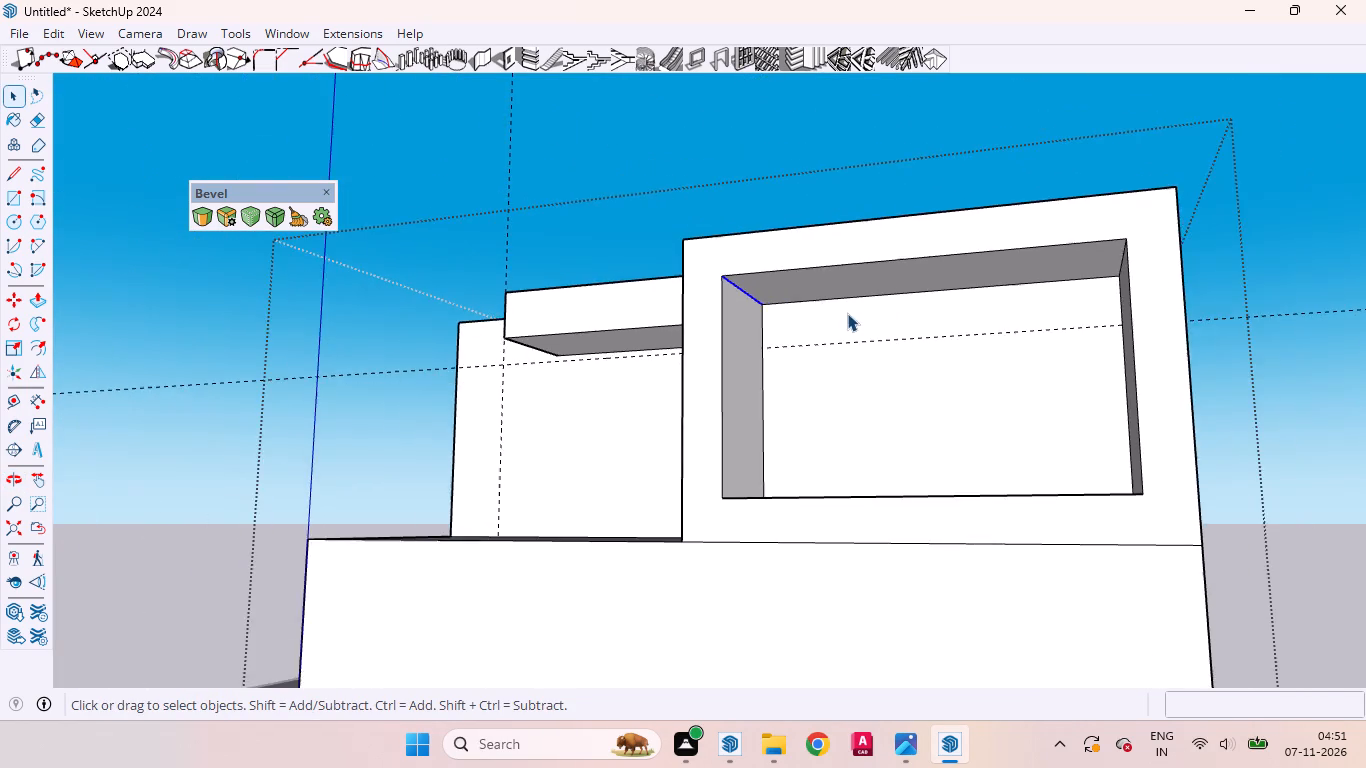
pyautogui.moveTo(853, 341); pyautogui.dragTo(1007, 391, button='middle')
pyautogui.middleClick(1007, 391)
pyautogui.scroll(-4, 636, 301)
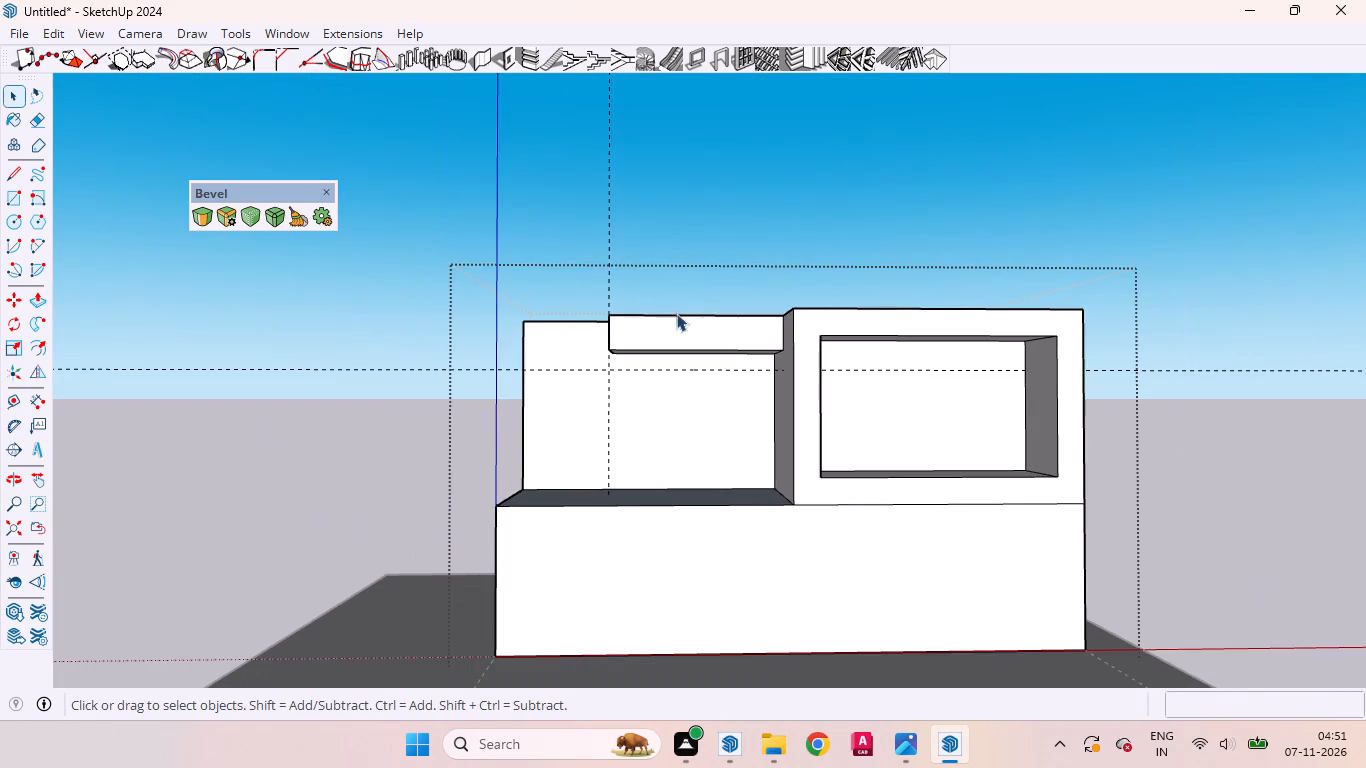
pyautogui.scroll(3, 842, 394)
pyautogui.scroll(-2, 709, 376)
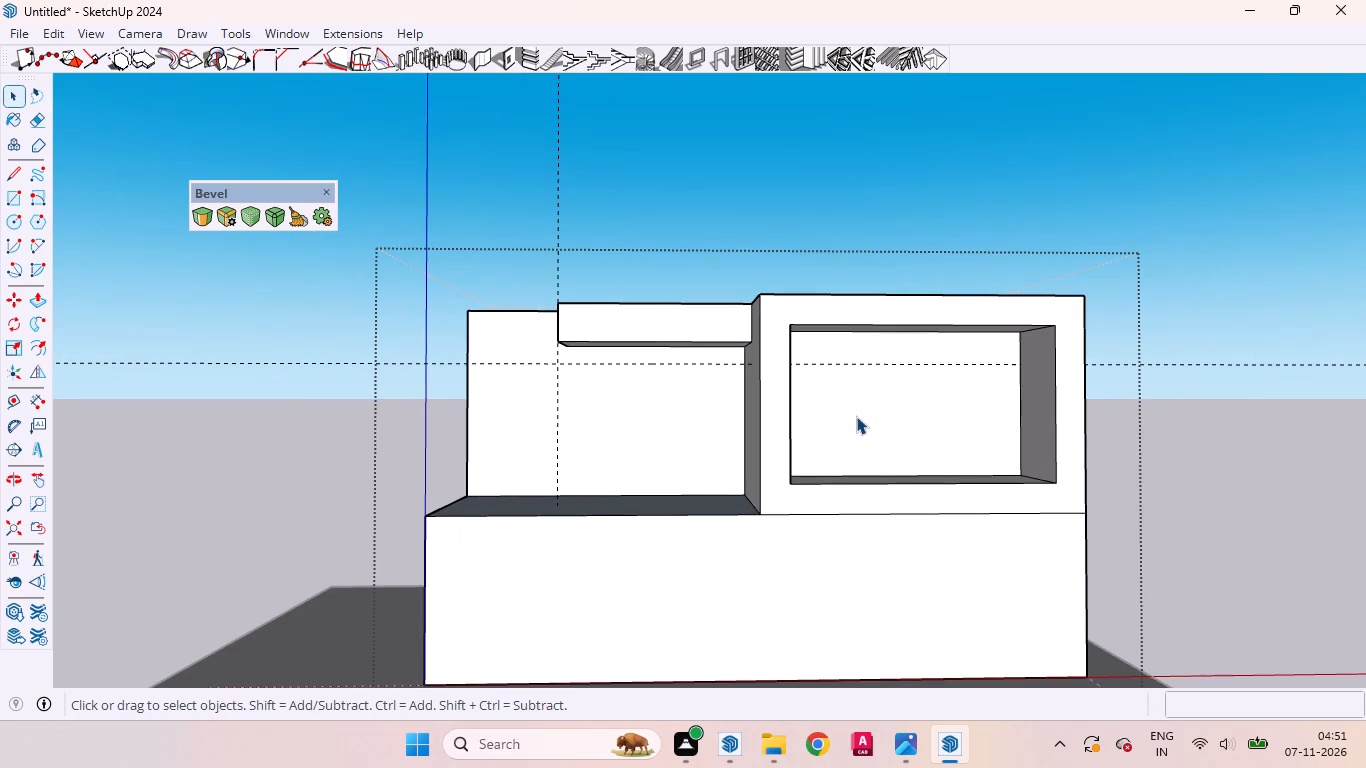
pyautogui.keyDown('ctrl'); pyautogui.scroll(3, 1032, 343); pyautogui.keyUp('ctrl')
pyautogui.keyDown('ctrl'); pyautogui.scroll(-1, 1031, 343); pyautogui.keyUp('ctrl')
pyautogui.keyDown('ctrl'); pyautogui.scroll(1, 1031, 343); pyautogui.keyUp('ctrl')
pyautogui.keyDown('ctrl'); pyautogui.scroll(-1, 1031, 341); pyautogui.keyUp('ctrl')
pyautogui.keyDown('ctrl'); pyautogui.scroll(4, 1031, 336); pyautogui.keyUp('ctrl')
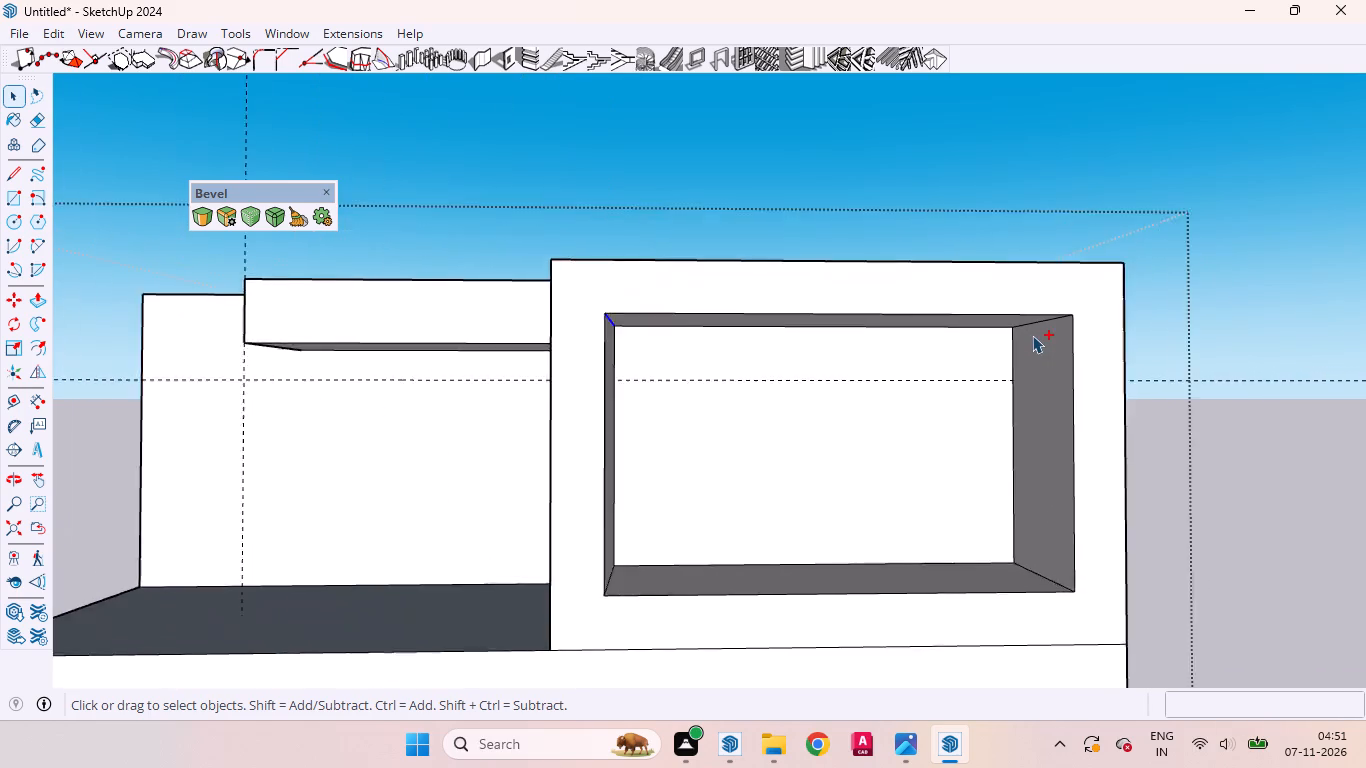
pyautogui.keyDown('ctrl'); pyautogui.scroll(3, 1032, 335); pyautogui.keyUp('ctrl')
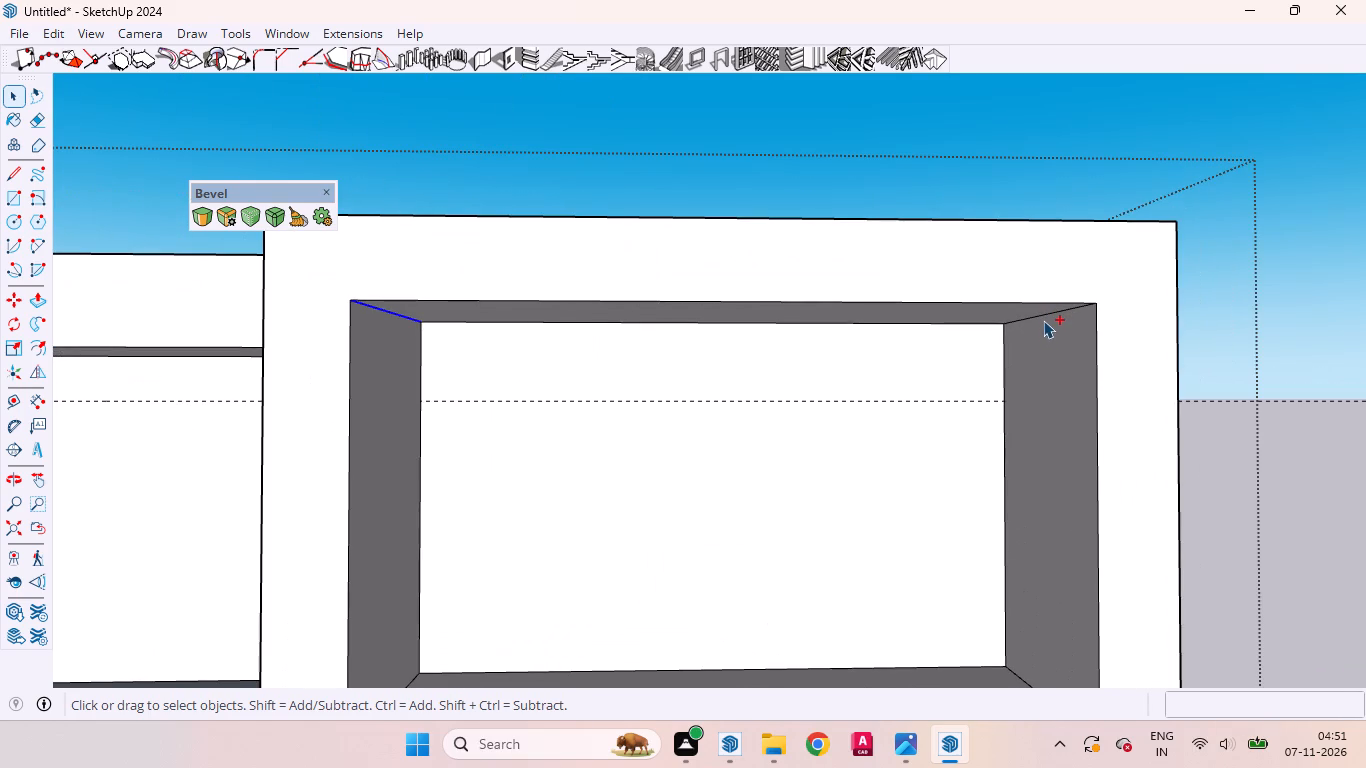
pyautogui.keyDown('ctrl'); pyautogui.click(1043, 320); pyautogui.keyUp('ctrl')
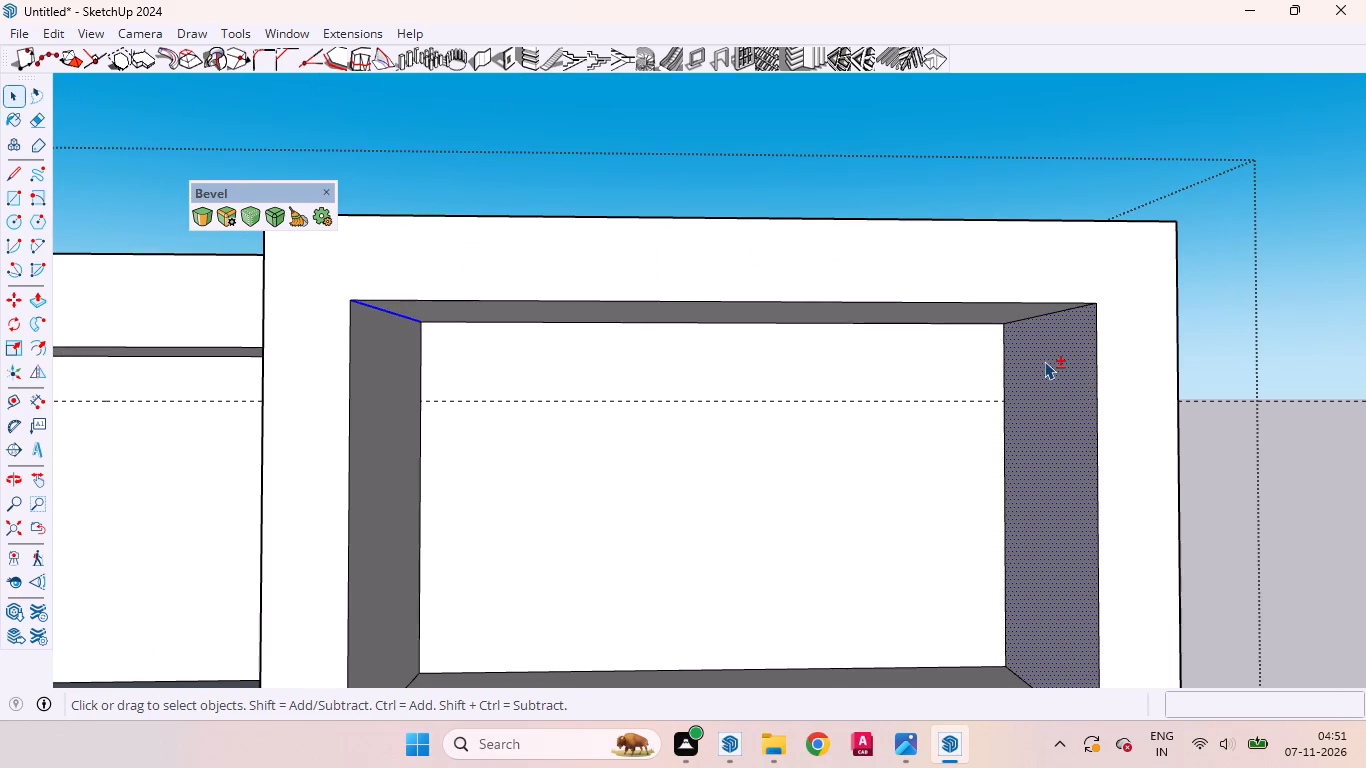
pyautogui.keyDown('shift'); pyautogui.click(1046, 362); pyautogui.keyUp('shift')
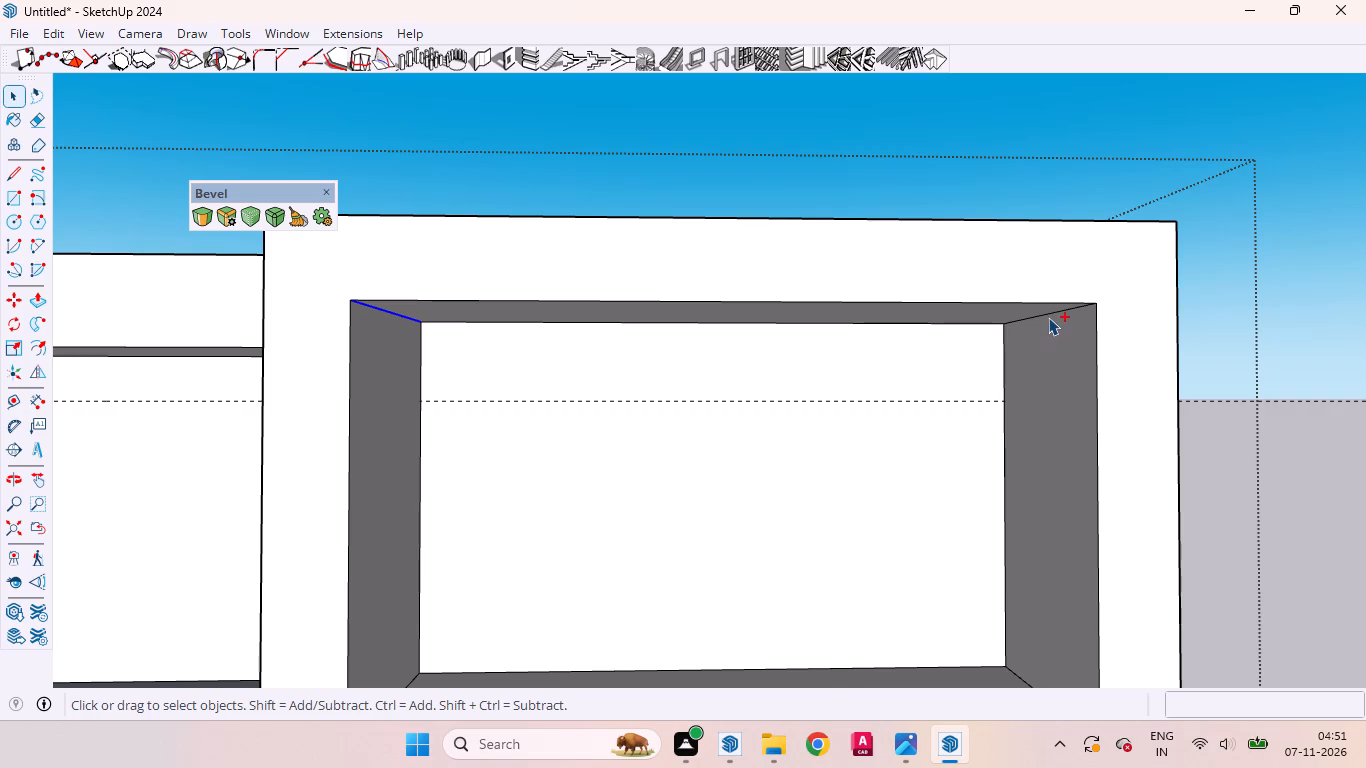
pyautogui.keyDown('ctrl'); pyautogui.click(1049, 317); pyautogui.keyUp('ctrl')
pyautogui.keyDown('ctrl'); pyautogui.scroll(-4, 1004, 374); pyautogui.keyUp('ctrl')
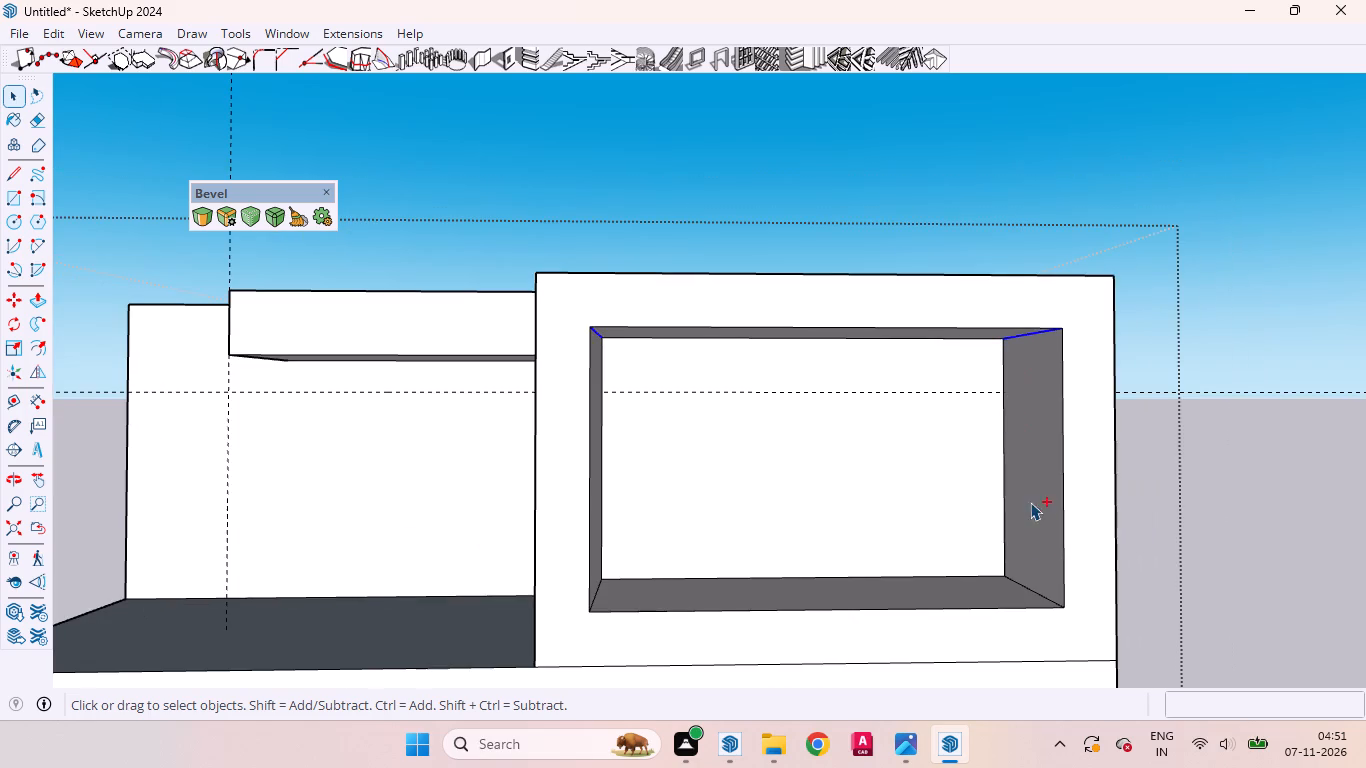
pyautogui.keyDown('ctrl'); pyautogui.scroll(4, 1037, 563); pyautogui.keyUp('ctrl')
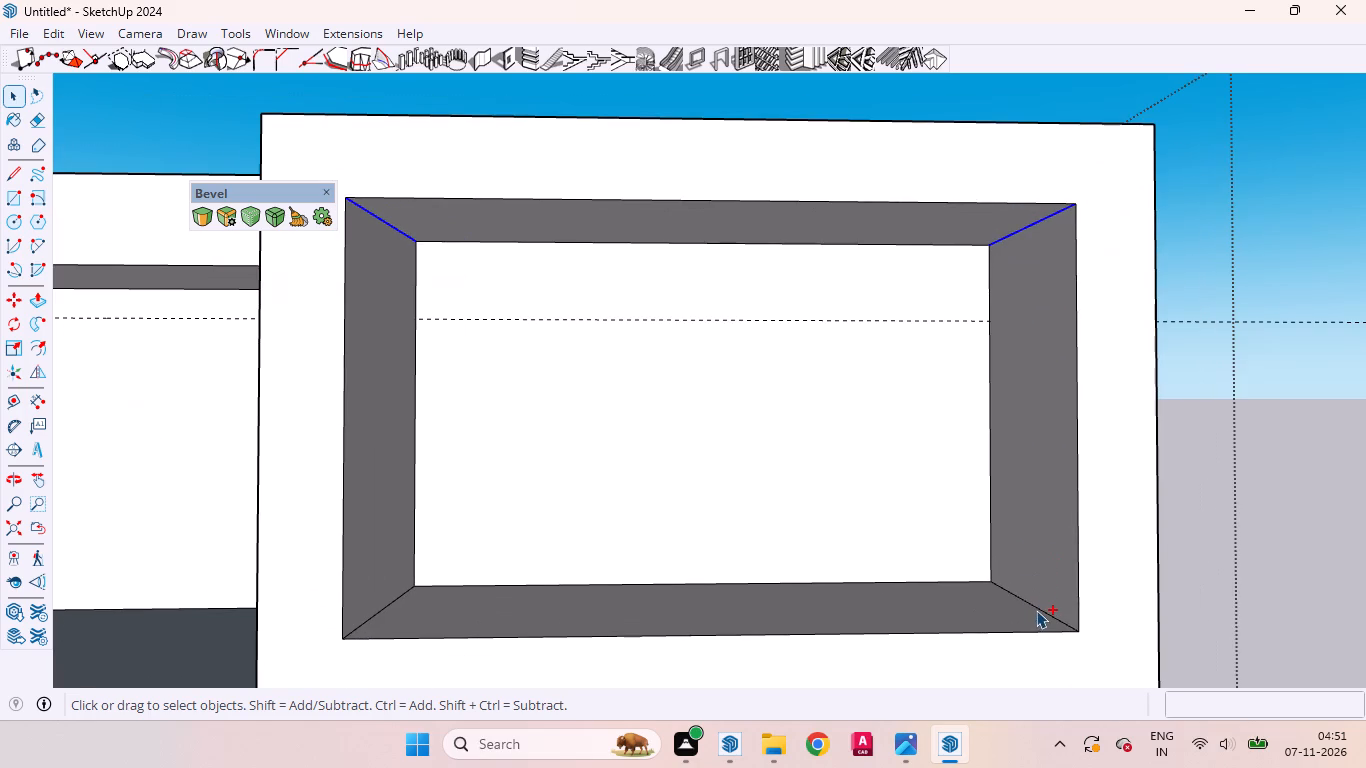
pyautogui.keyDown('ctrl'); pyautogui.click(1038, 610); pyautogui.keyUp('ctrl')
pyautogui.keyDown('ctrl'); pyautogui.click(382, 614); pyautogui.keyUp('ctrl')
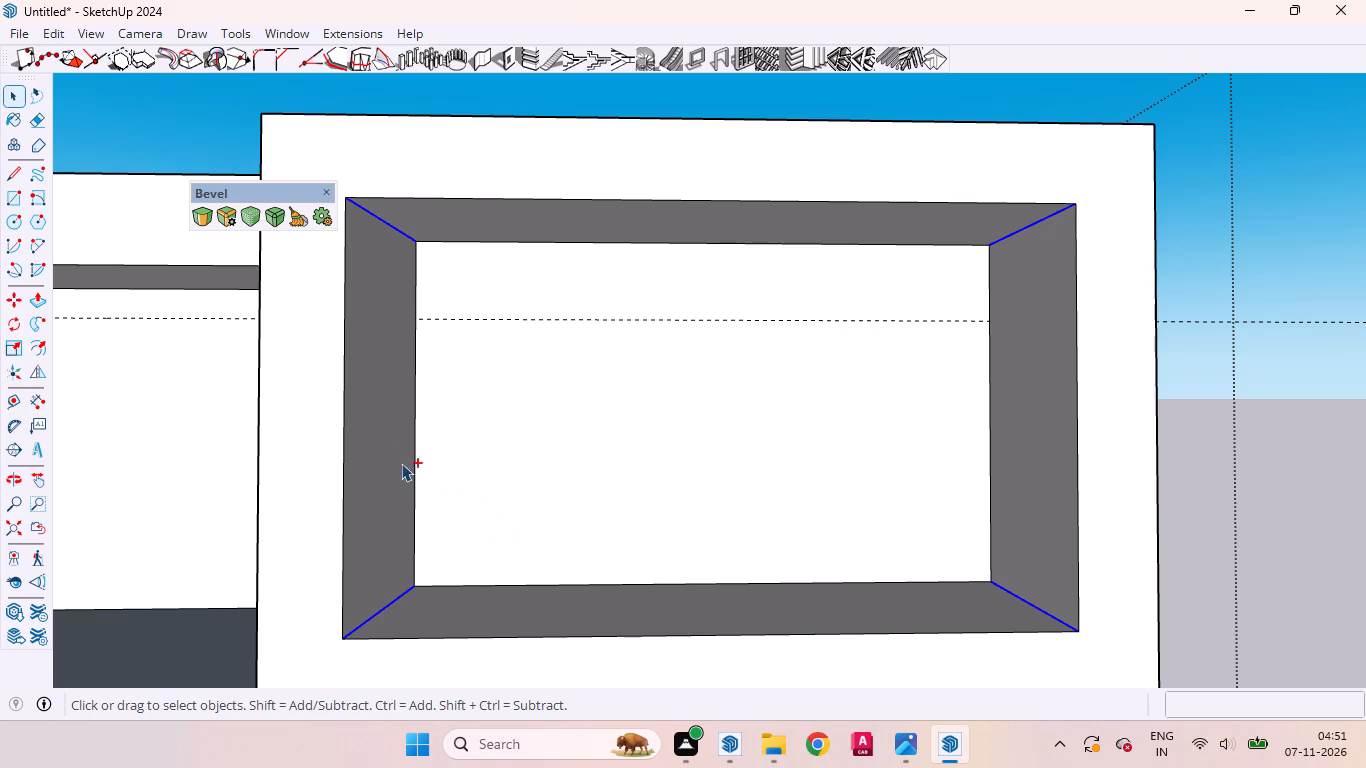
pyautogui.click(201, 227)
pyautogui.click(202, 210)
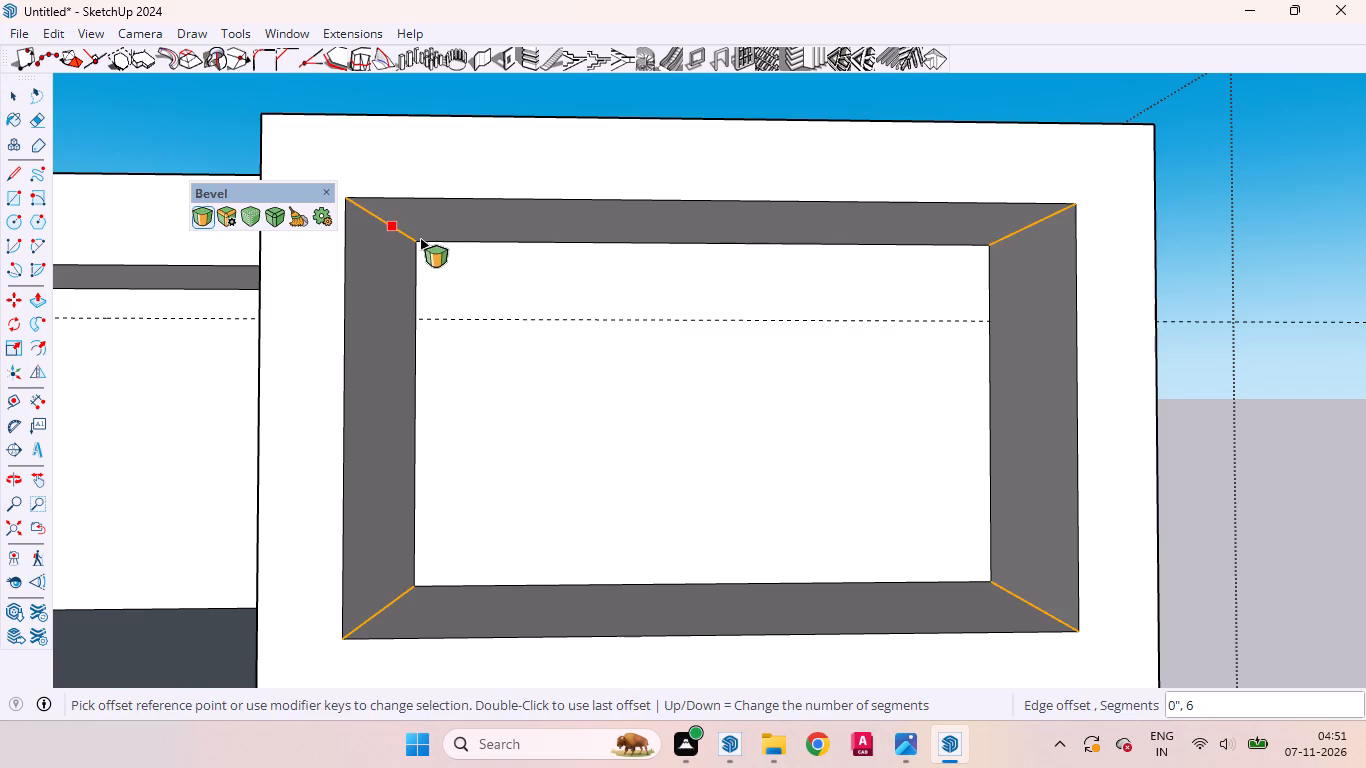
pyautogui.scroll(4, 405, 265)
pyautogui.scroll(-5, 474, 246)
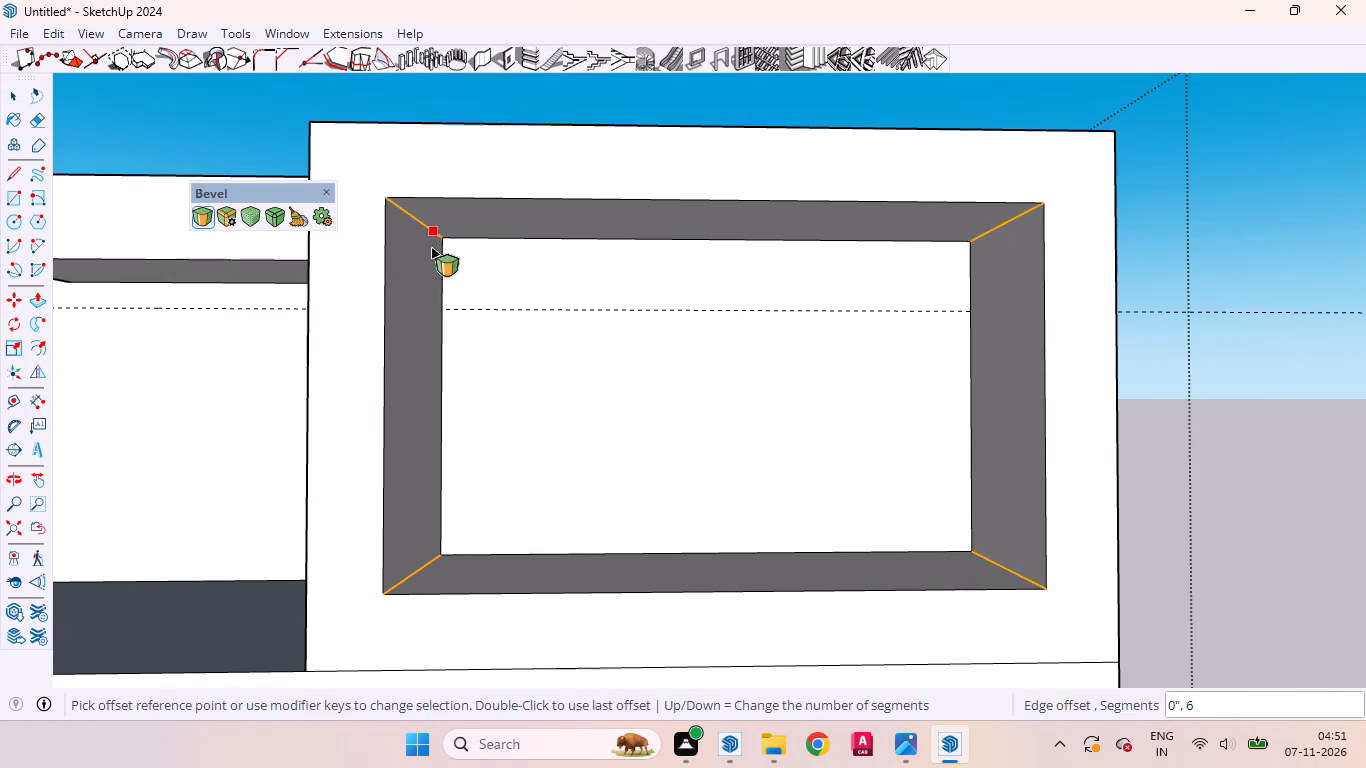
pyautogui.moveTo(422, 234); pyautogui.dragTo(420, 257)
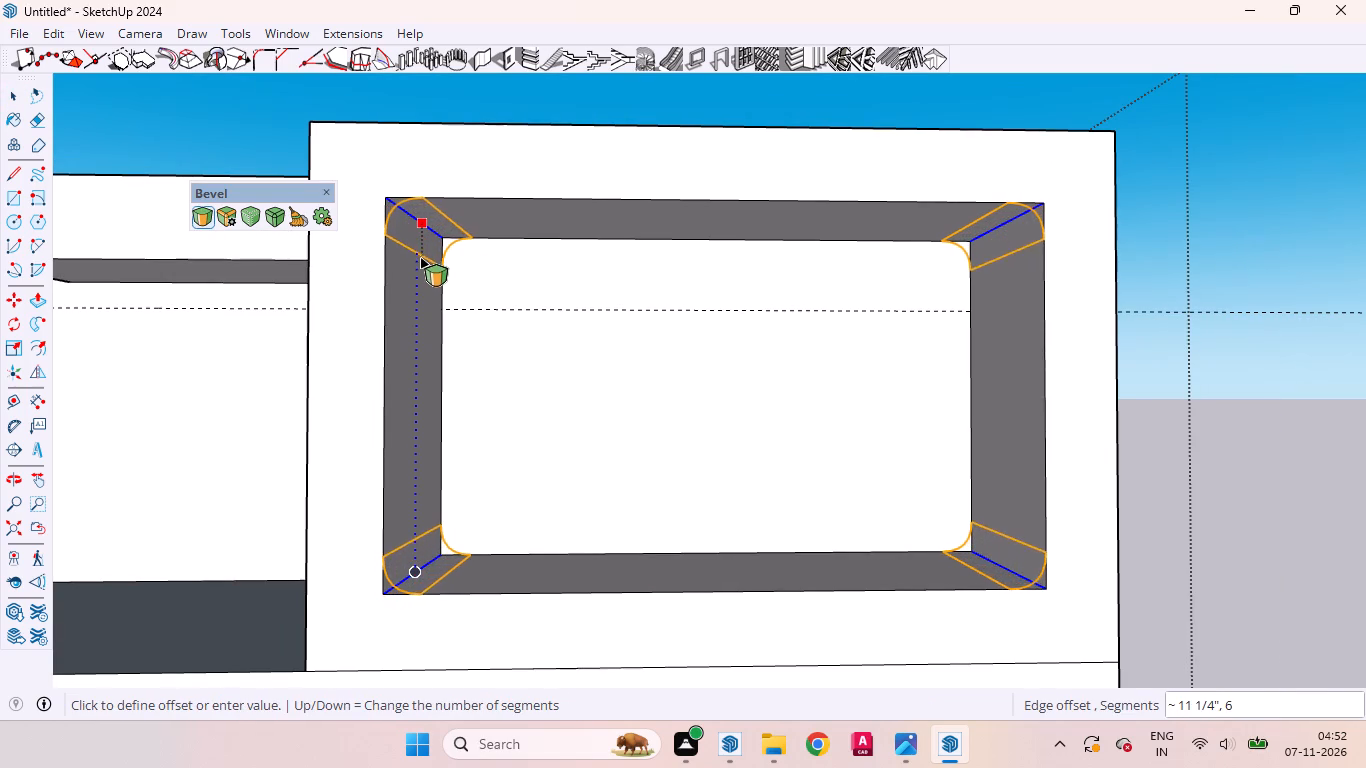
pyautogui.moveTo(420, 257); pyautogui.dragTo(420, 258)
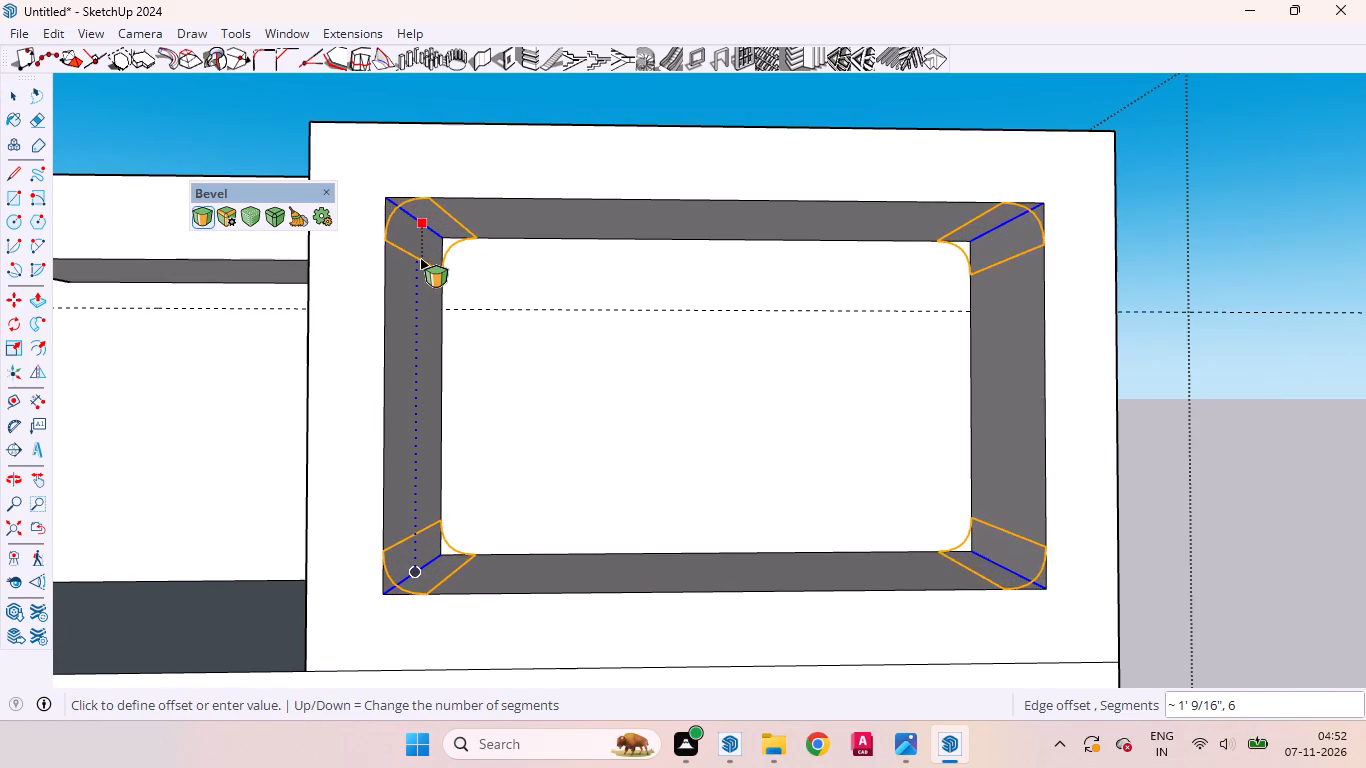
pyautogui.moveTo(420, 258); pyautogui.dragTo(420, 264)
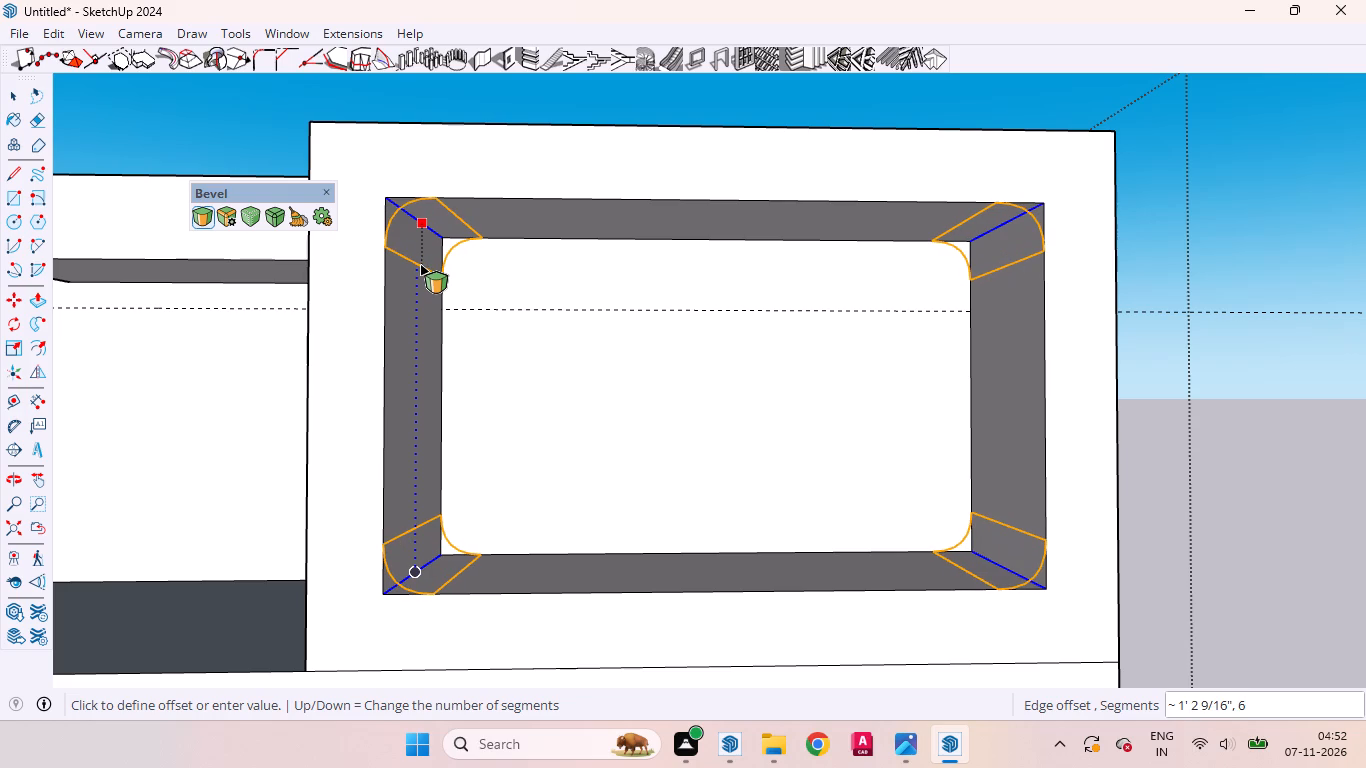
pyautogui.moveTo(420, 264); pyautogui.dragTo(420, 269)
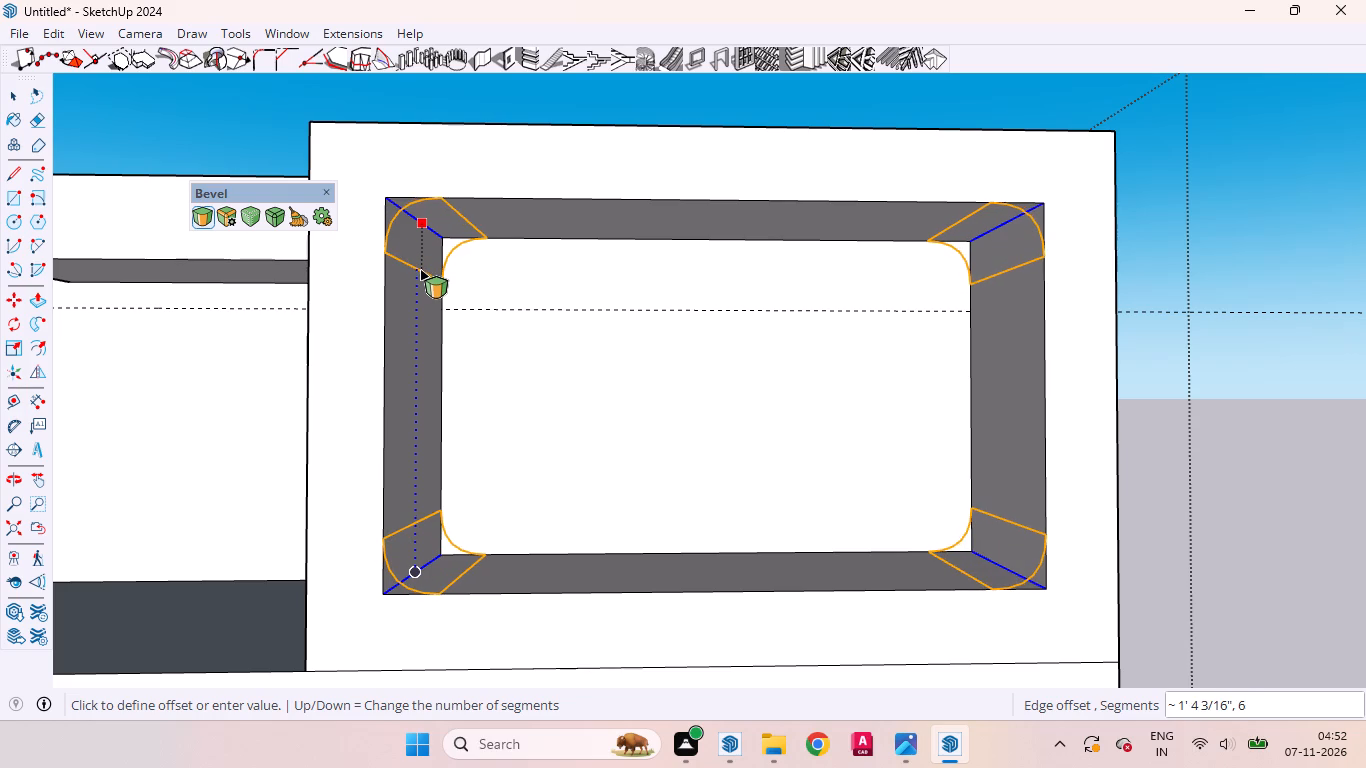
pyautogui.moveTo(420, 269); pyautogui.dragTo(423, 284)
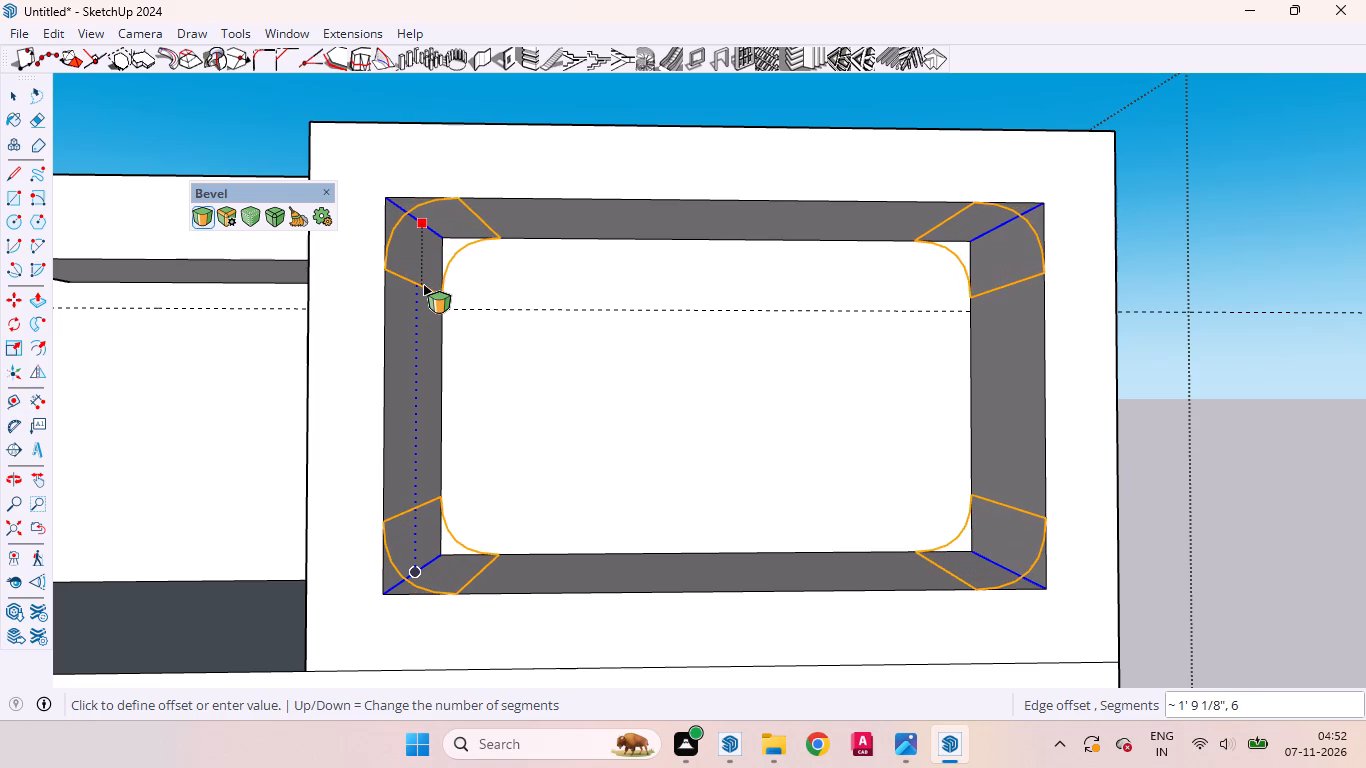
pyautogui.moveTo(423, 284); pyautogui.dragTo(423, 285)
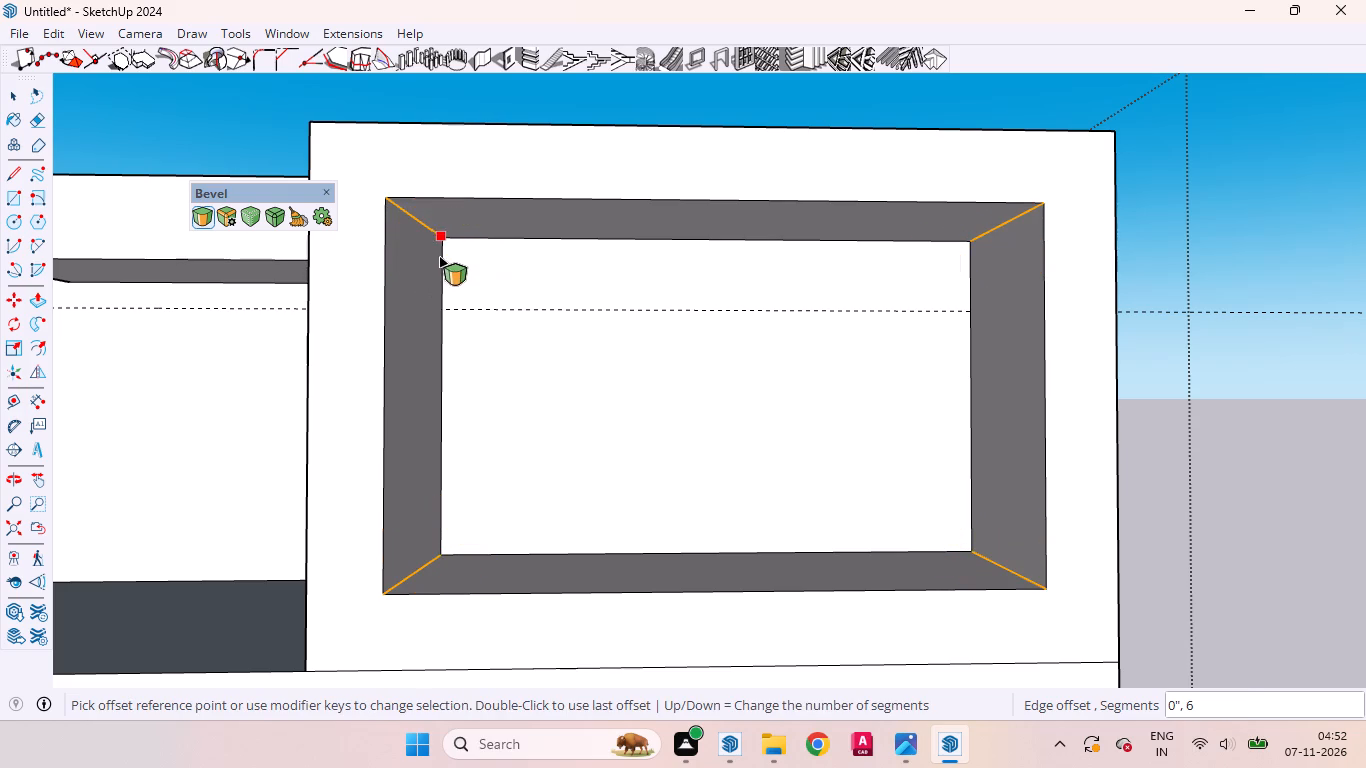
pyautogui.click(427, 235)
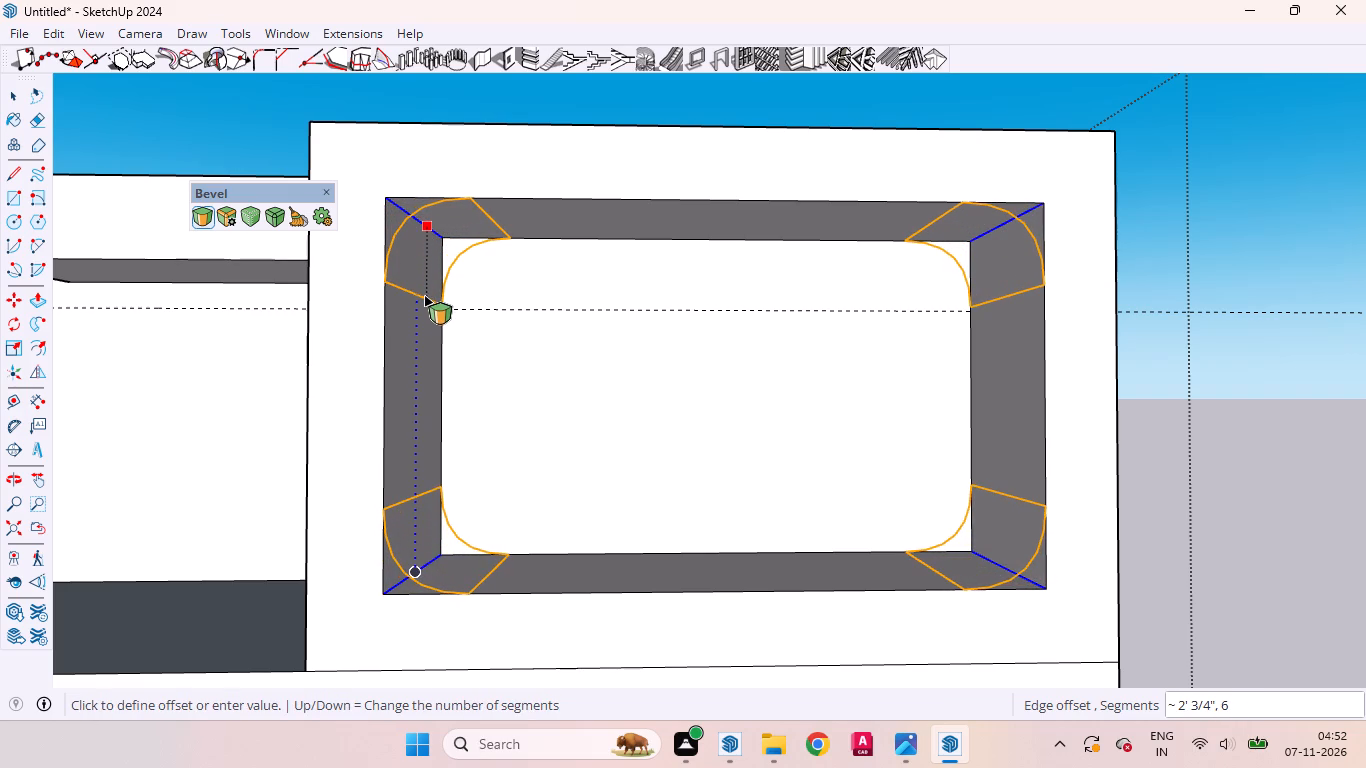
pyautogui.click(424, 295)
pyautogui.scroll(-4, 679, 406)
pyautogui.scroll(-3, 1031, 295)
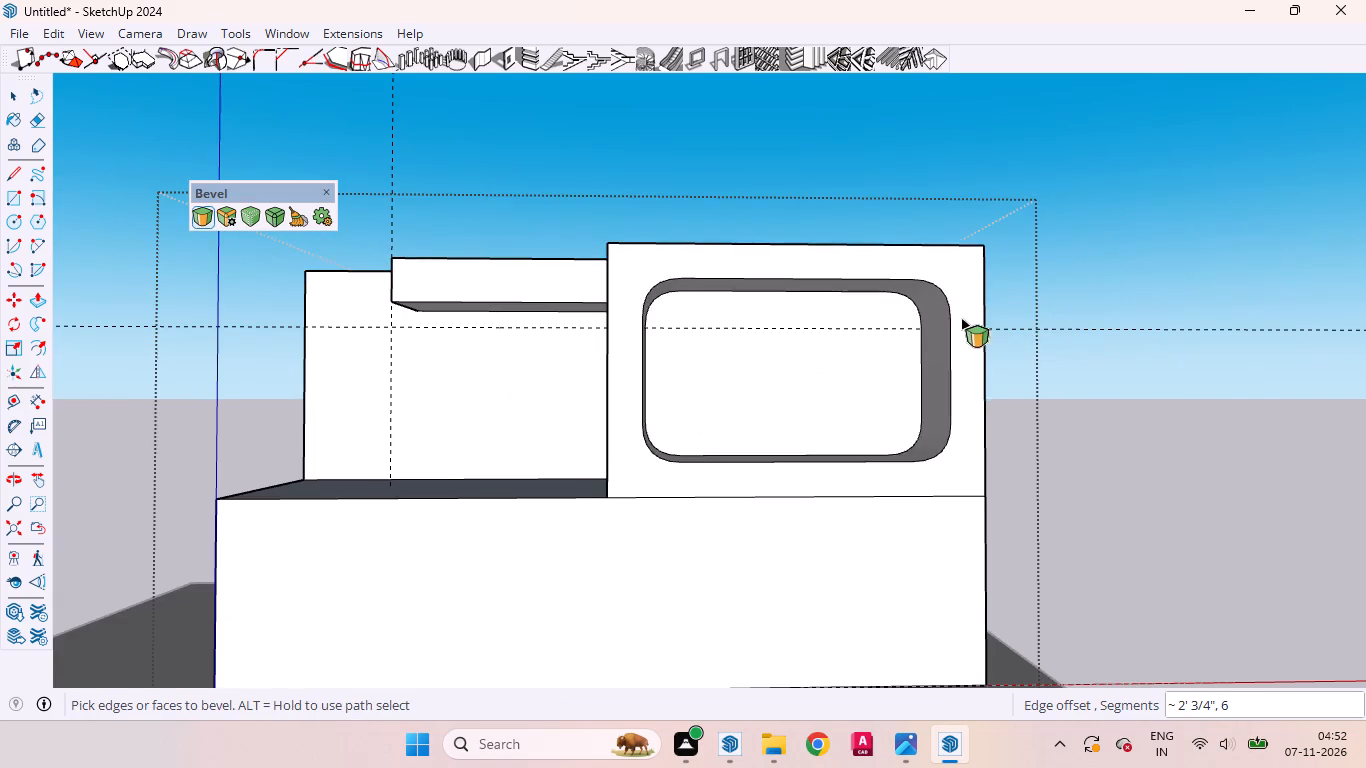
pyautogui.press('space')
# Draw a vertical line about 10' 9" long on the recess side wall, from the overhanging block's lower corner to the terrace floor.
pyautogui.scroll(3, 641, 268)
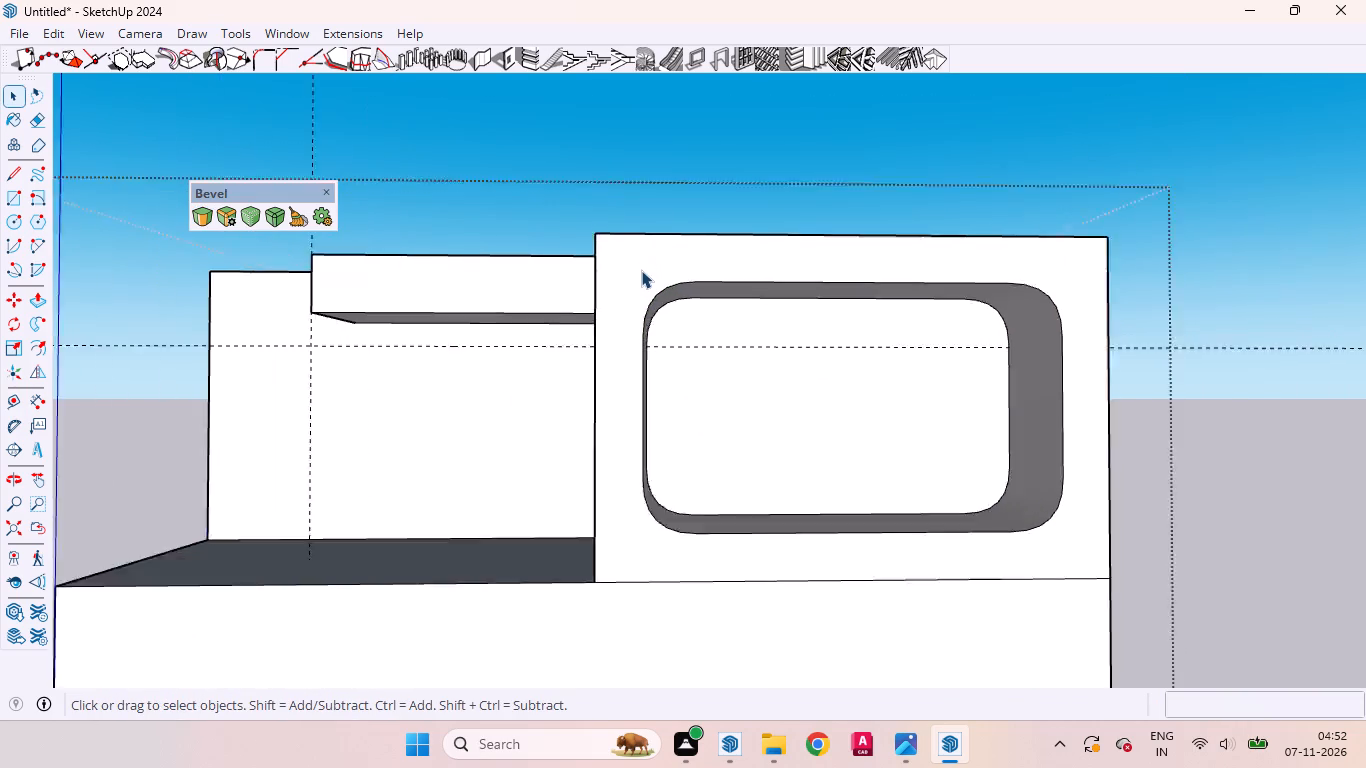
pyautogui.scroll(3, 641, 270)
pyautogui.scroll(-3, 785, 258)
pyautogui.moveTo(881, 356); pyautogui.dragTo(892, 361, button='middle')
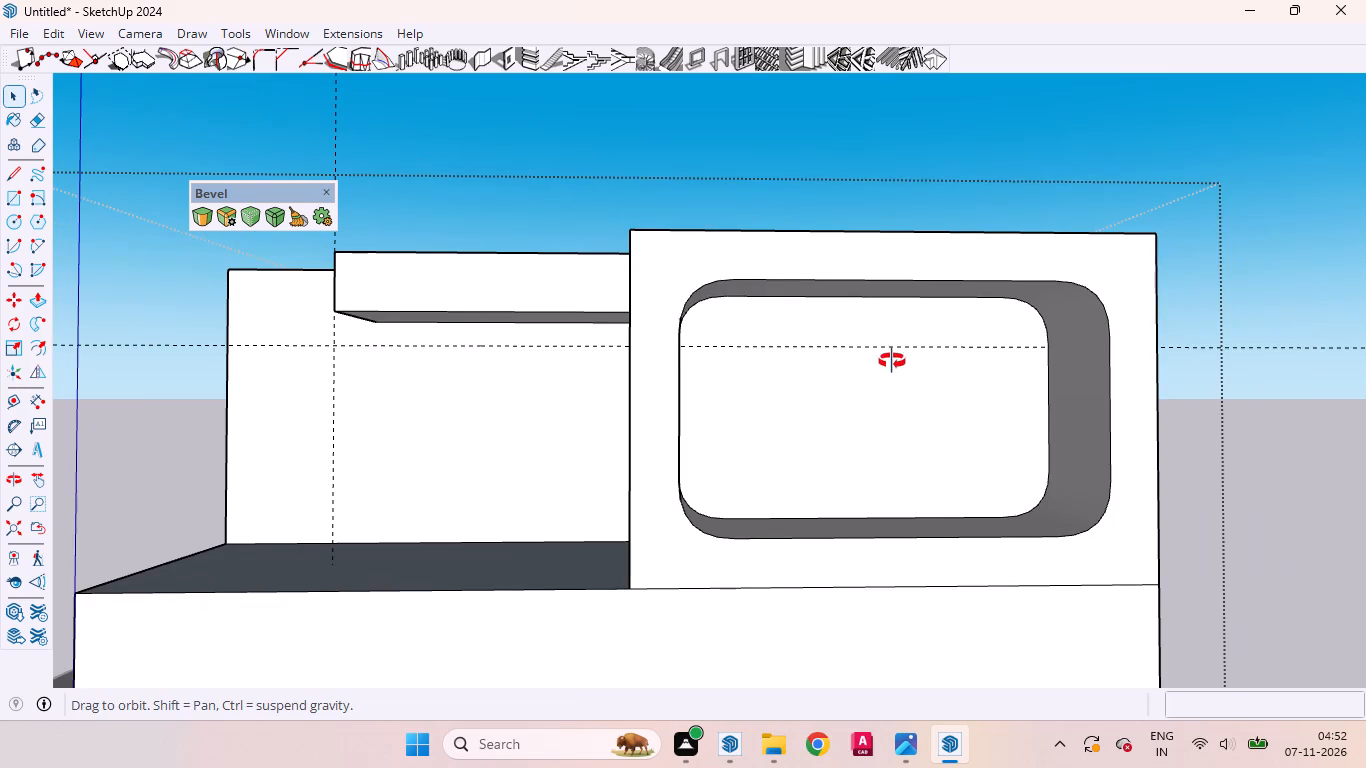
pyautogui.moveTo(892, 361); pyautogui.dragTo(958, 425, button='middle')
pyautogui.scroll(-8, 803, 358)
pyautogui.scroll(5, 746, 345)
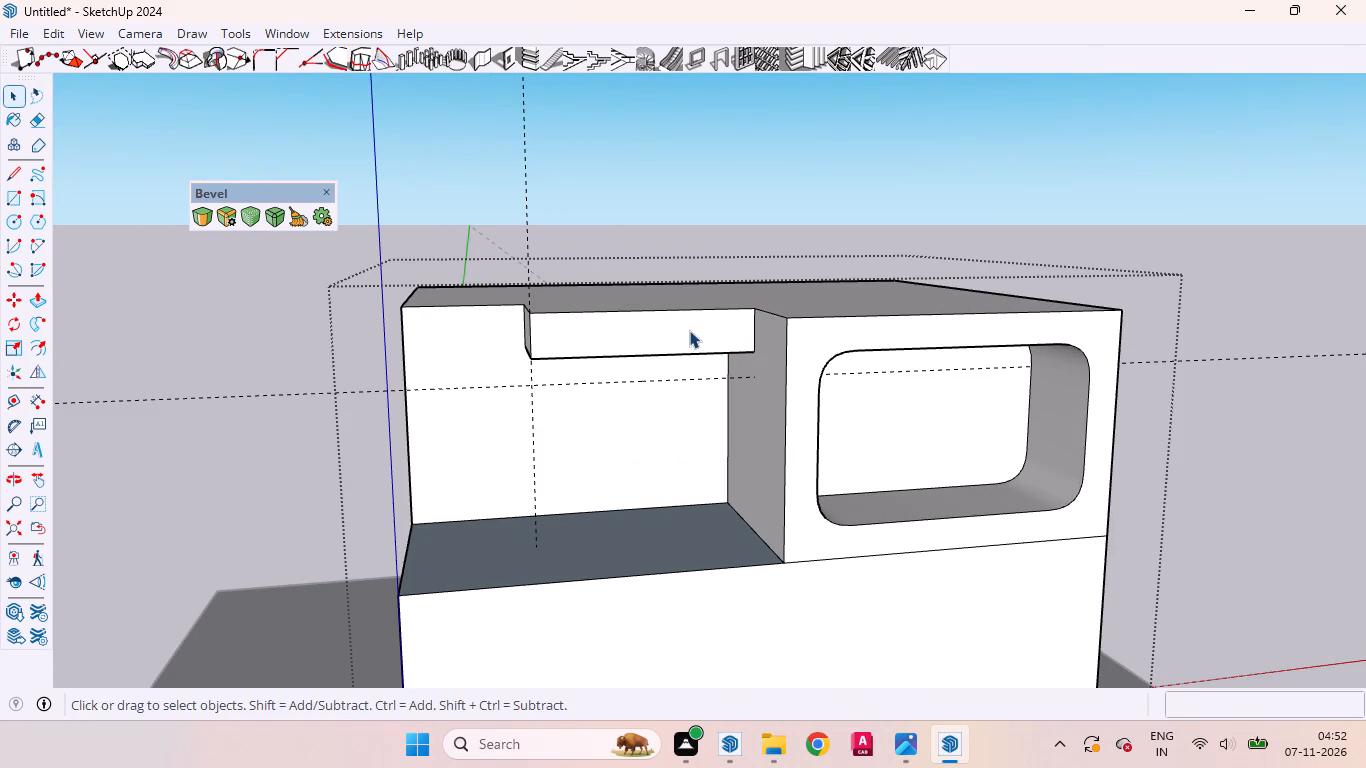
pyautogui.click(779, 315)
pyautogui.scroll(-4, 782, 317)
pyautogui.moveTo(792, 421); pyautogui.dragTo(774, 404, button='middle')
pyautogui.scroll(8, 755, 483)
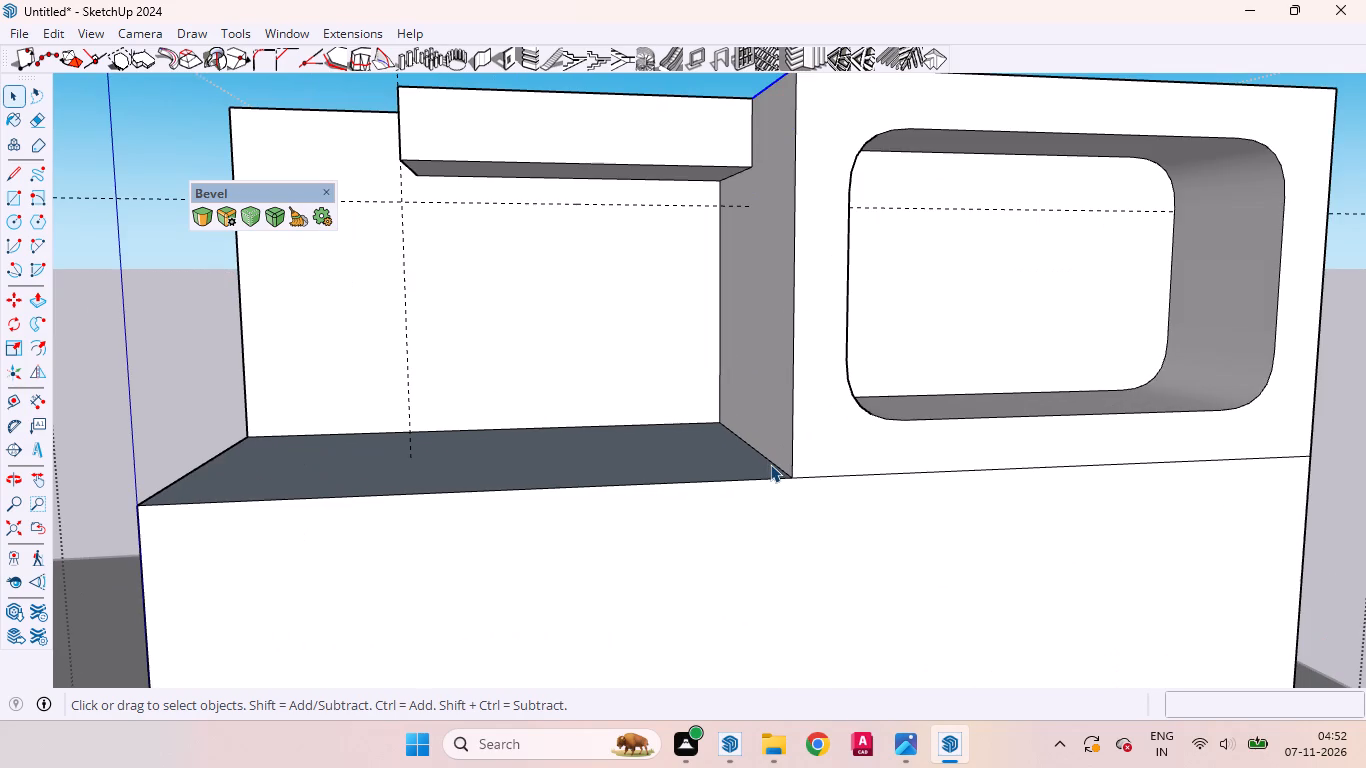
pyautogui.moveTo(746, 431); pyautogui.dragTo(934, 497, button='middle')
pyautogui.click(1064, 382)
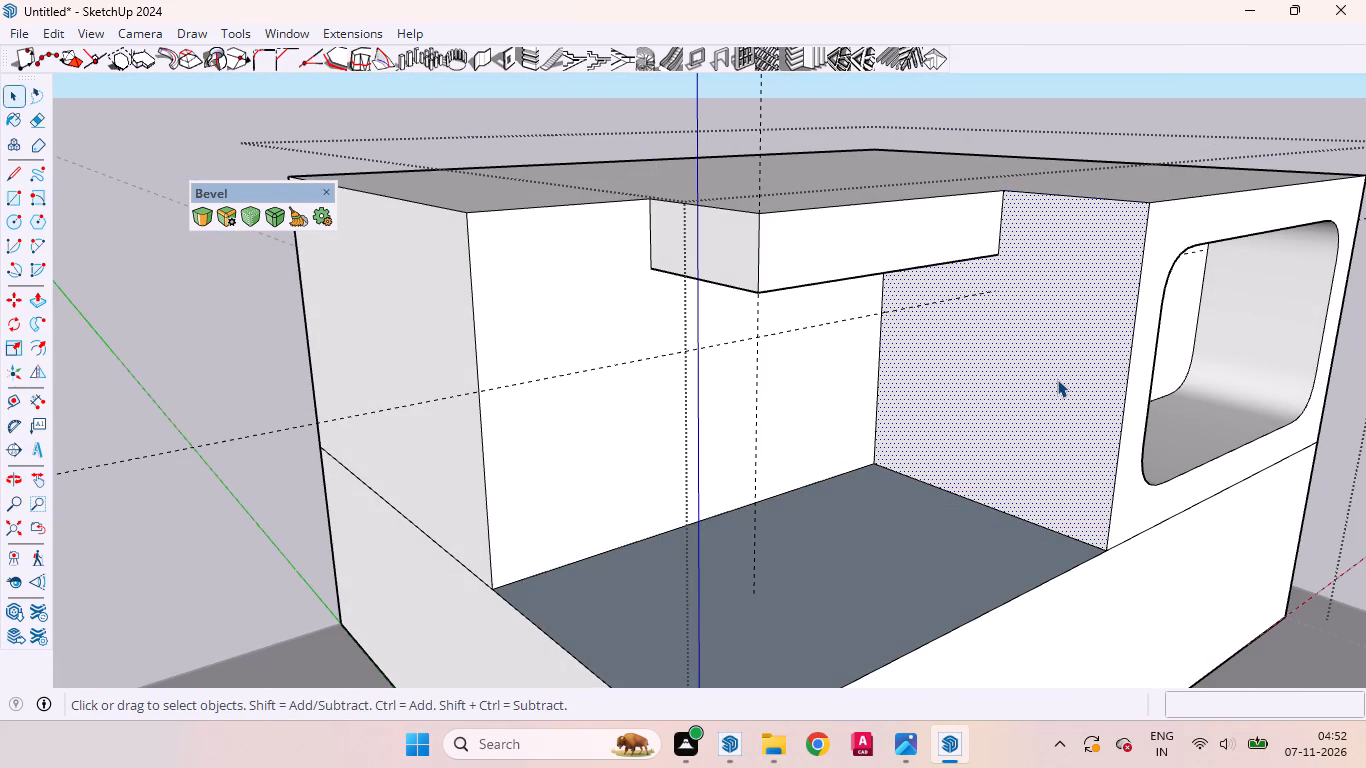
pyautogui.press('l')
pyautogui.click(1000, 256)
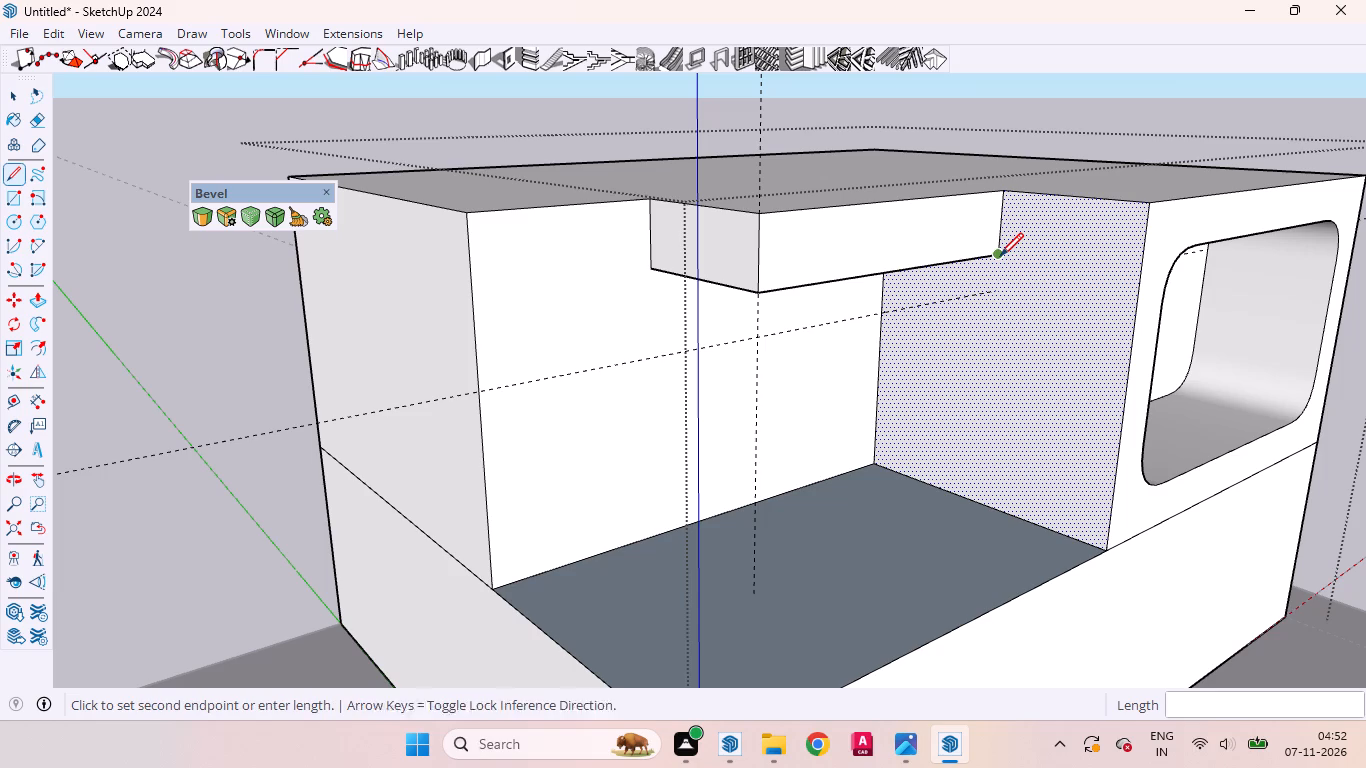
pyautogui.click(978, 506)
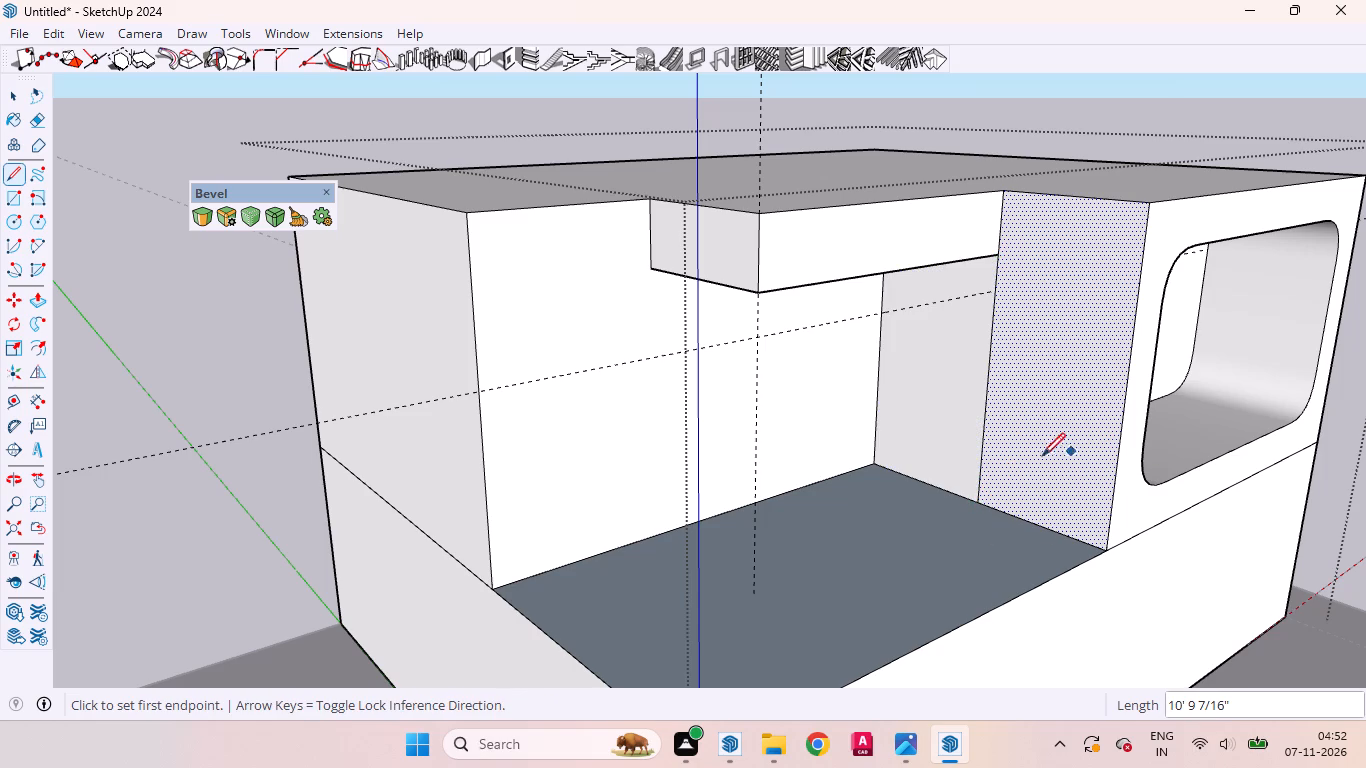
pyautogui.press('space')
# Draw a 20' line across the roof from the overhanging block's inner corner to the outer side edge, parallel to the front.
pyautogui.scroll(-5, 898, 473)
pyautogui.moveTo(890, 456); pyautogui.dragTo(717, 700, button='middle')
pyautogui.scroll(-5, 706, 394)
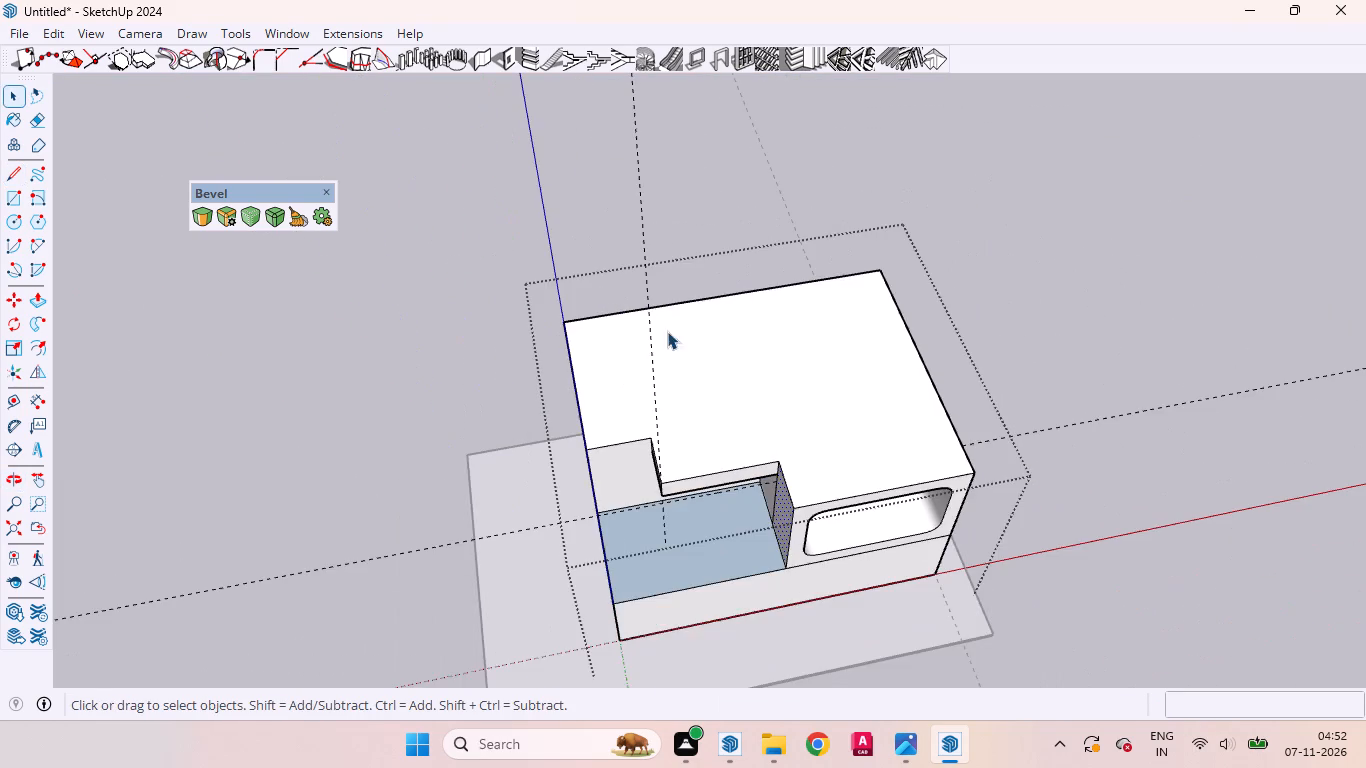
pyautogui.scroll(5, 815, 442)
pyautogui.click(830, 487)
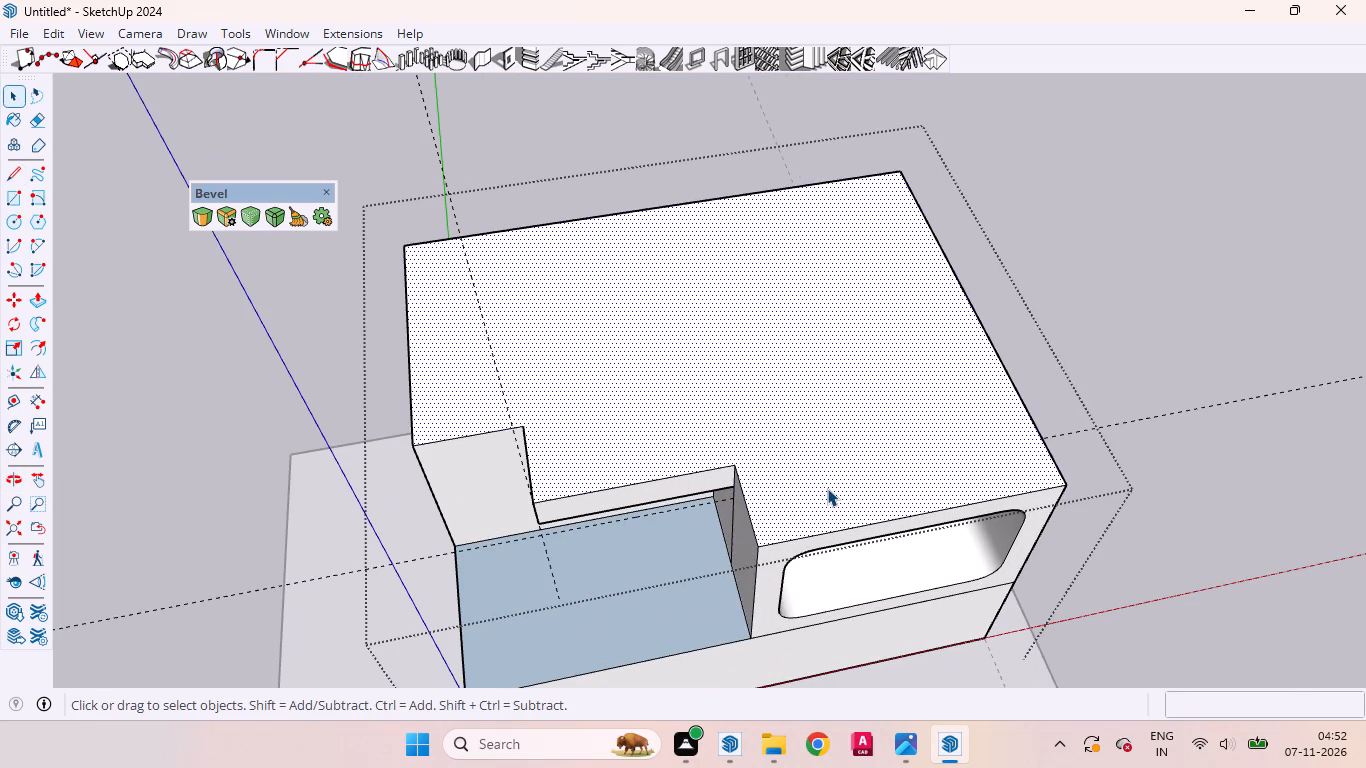
pyautogui.press('l')
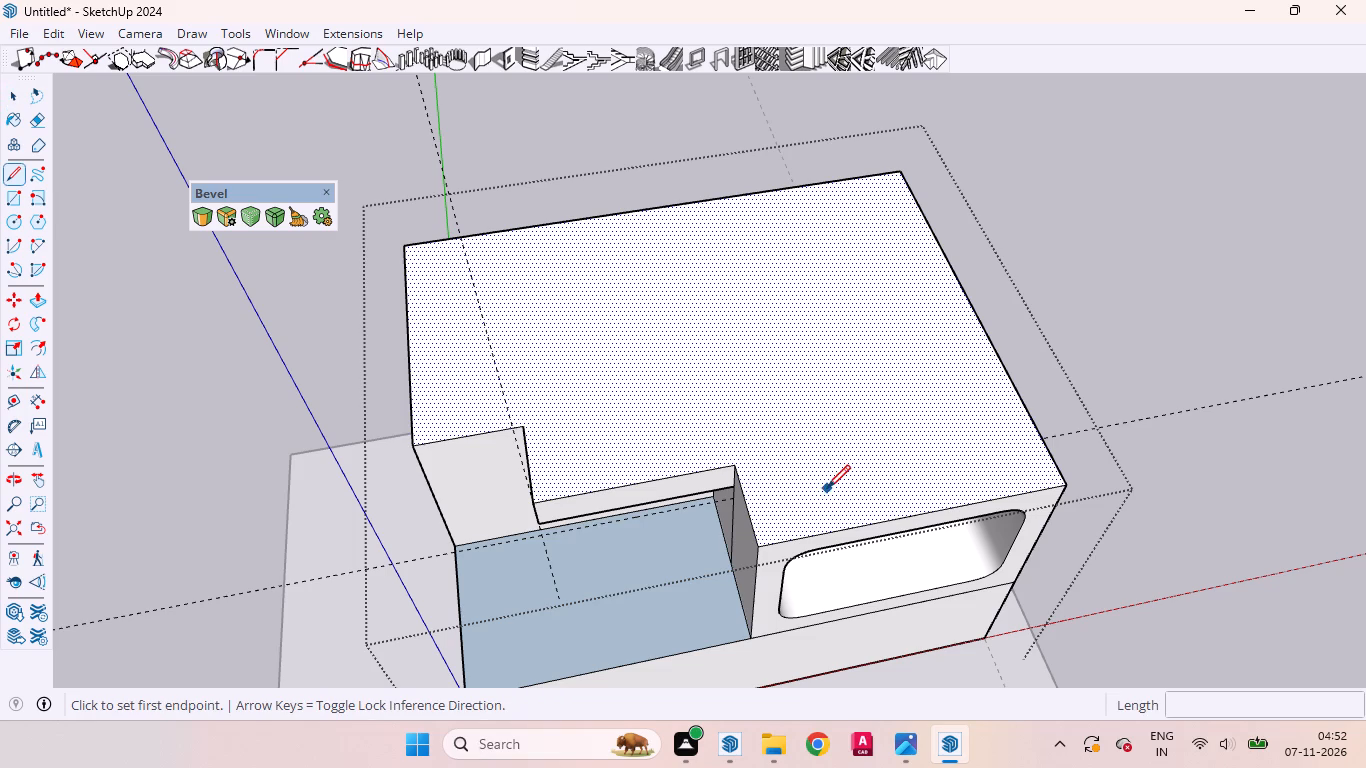
pyautogui.click(733, 463)
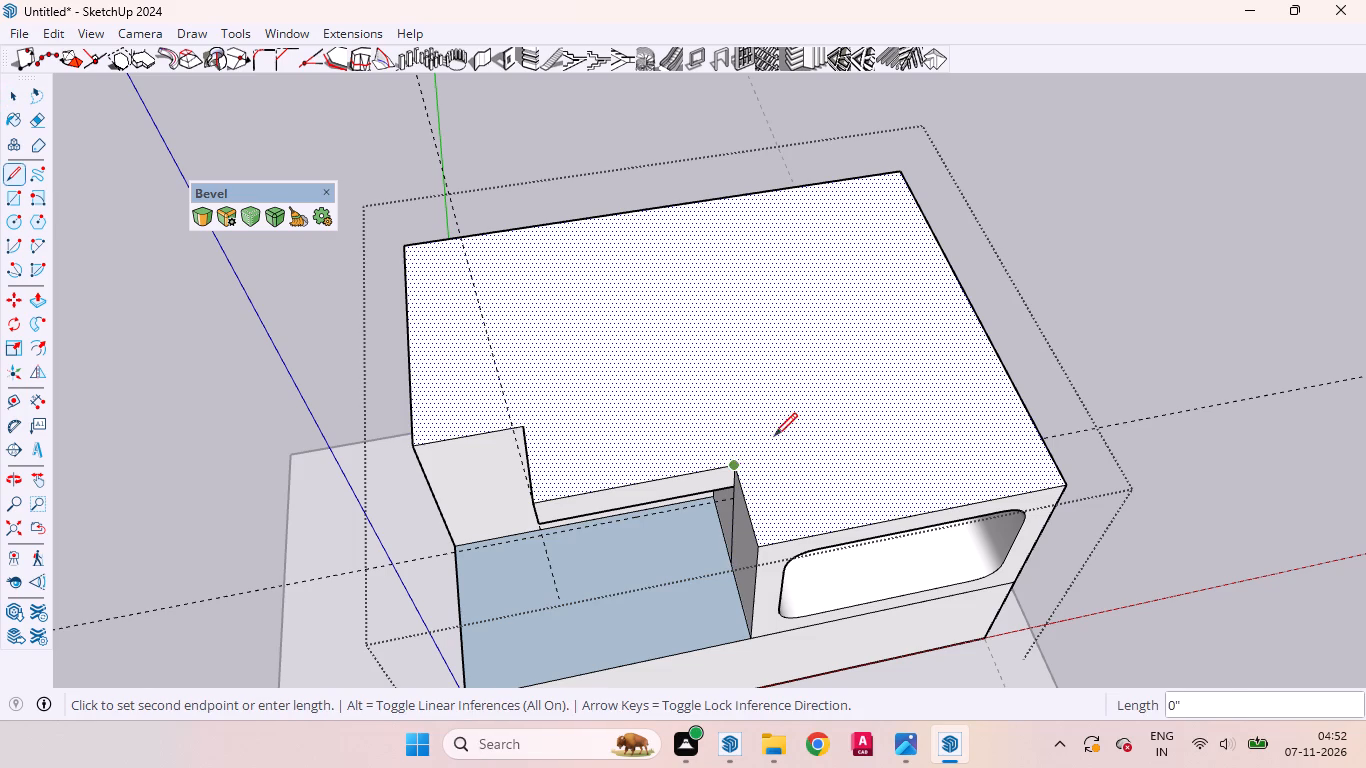
pyautogui.click(1028, 410)
# Draw a 13' 4" vertical line down the outer side wall from the roof line's end to the storey line.
pyautogui.moveTo(964, 467); pyautogui.dragTo(802, 449, button='middle')
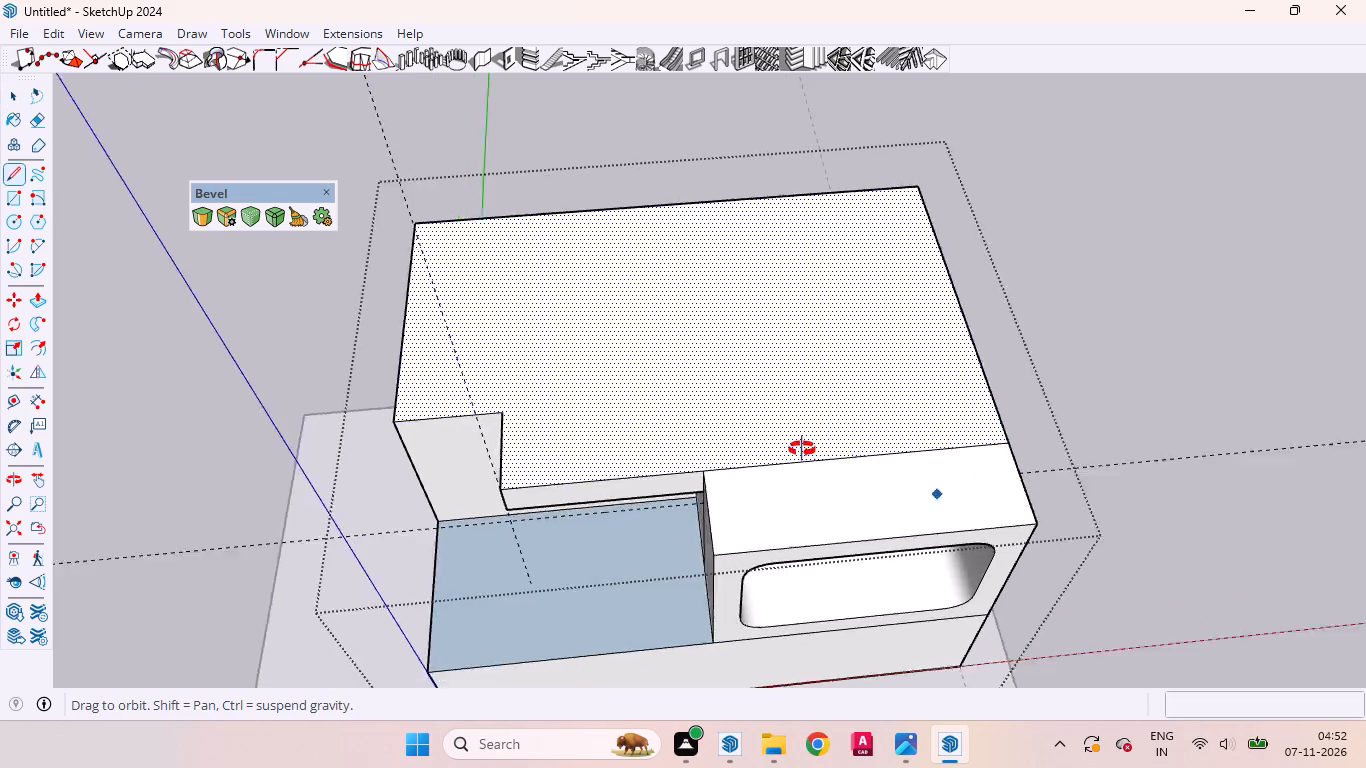
pyautogui.moveTo(802, 449); pyautogui.dragTo(344, 307, button='middle')
pyautogui.scroll(1, 354, 301)
pyautogui.click(505, 348)
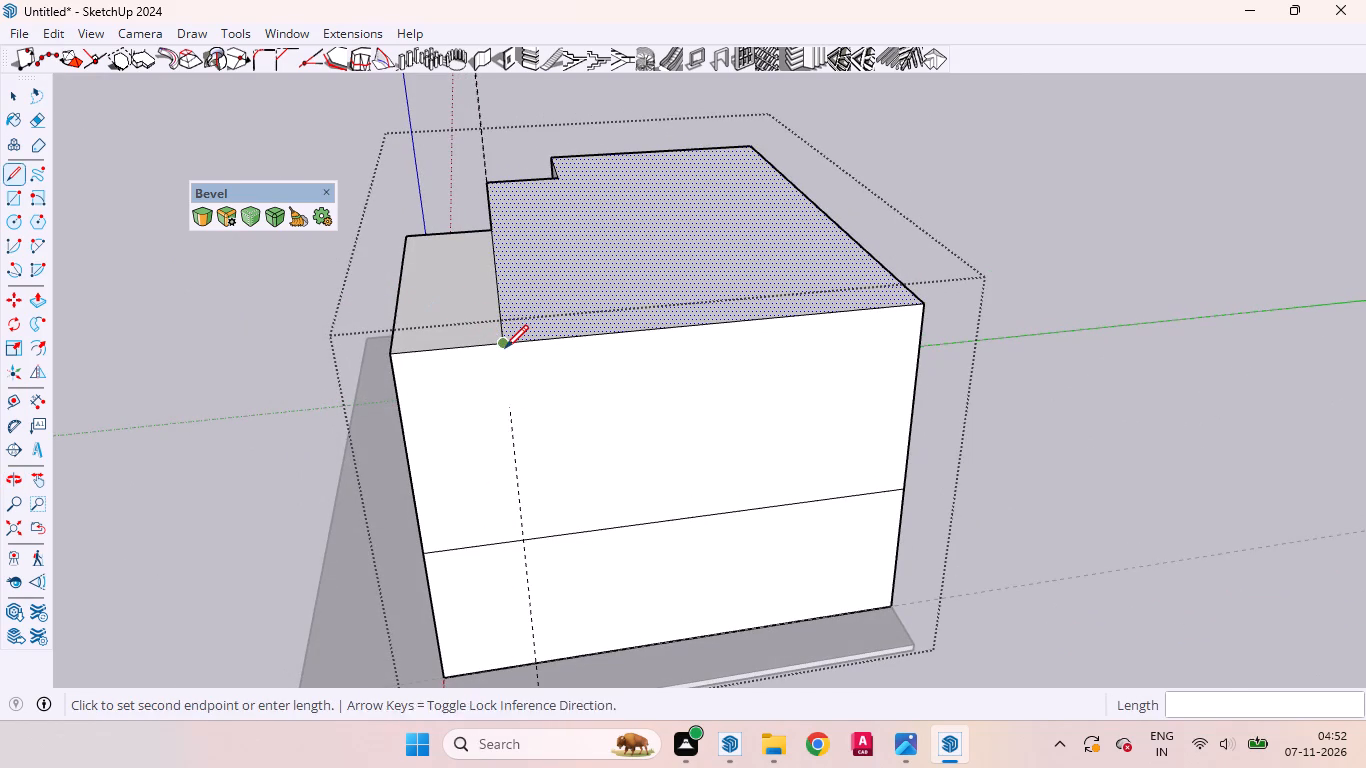
pyautogui.moveTo(534, 518); pyautogui.dragTo(517, 347, button='middle')
pyautogui.click(505, 335)
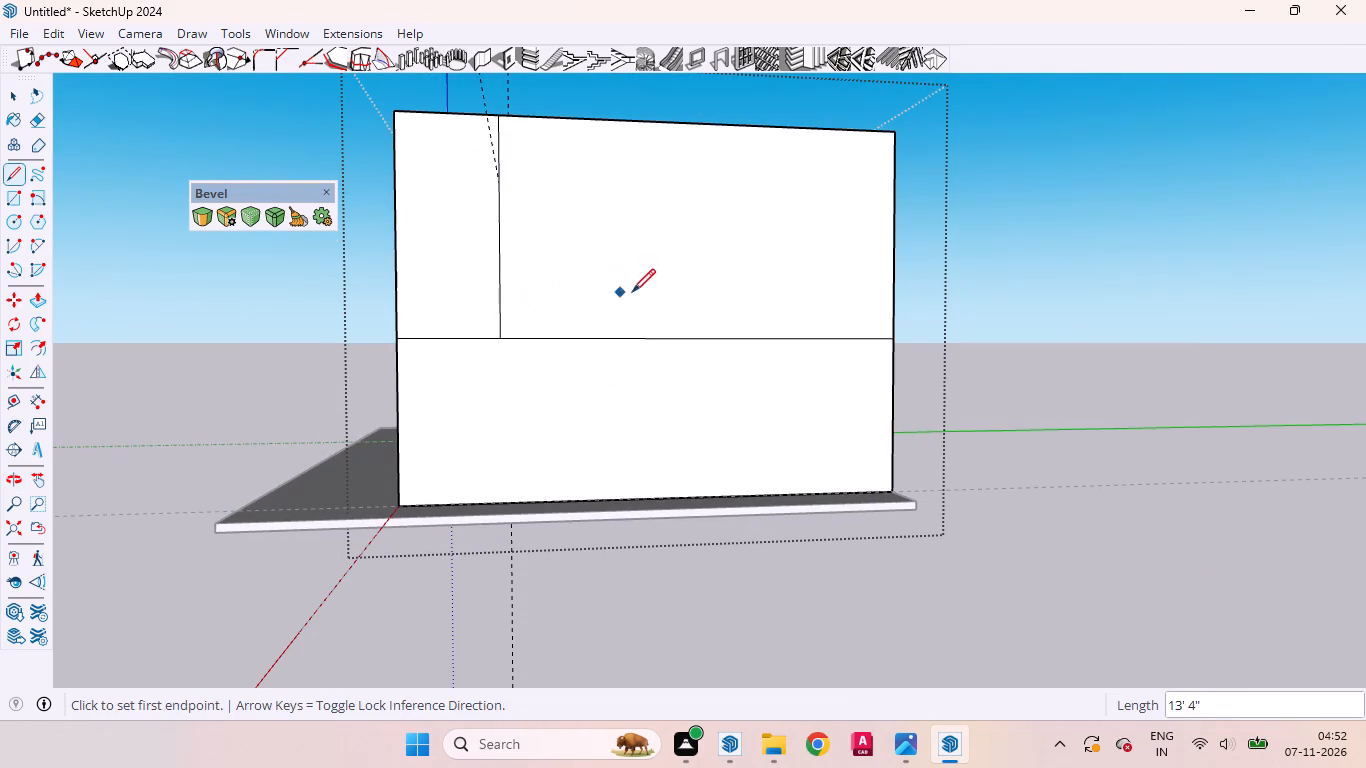
pyautogui.press('space')
# Examine where the framed front block's side wall meets the terrace floor and the lower front wall.
pyautogui.moveTo(508, 347); pyautogui.dragTo(1184, 432, button='middle')
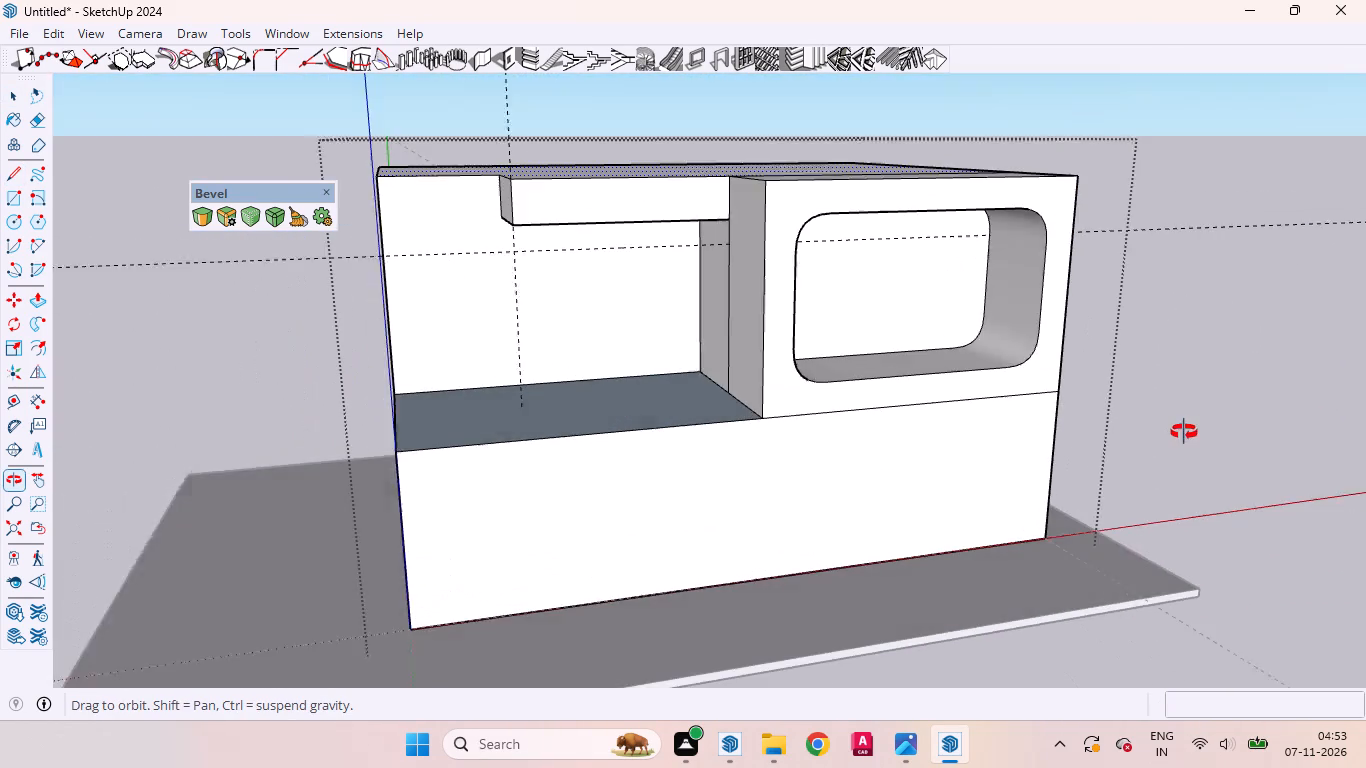
pyautogui.moveTo(1184, 432); pyautogui.dragTo(1185, 432, button='middle')
pyautogui.scroll(5, 802, 275)
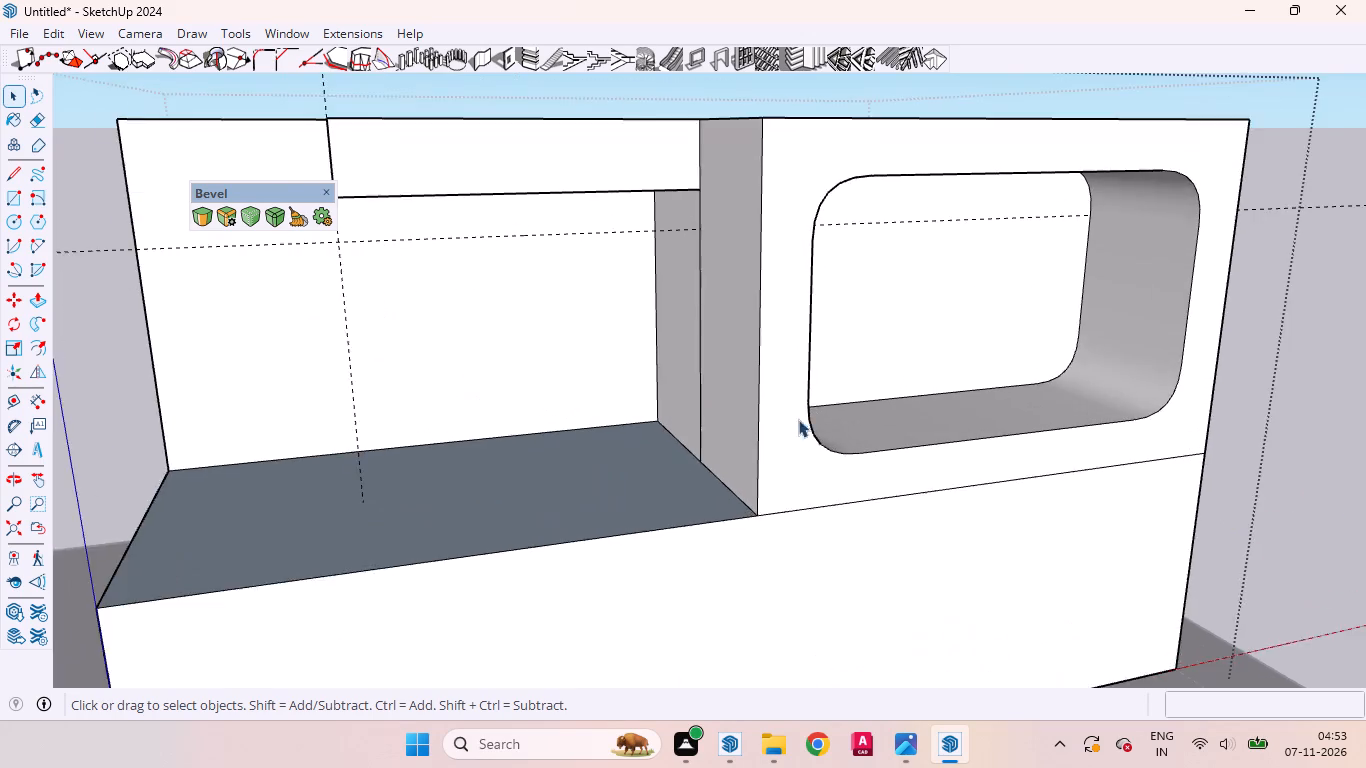
pyautogui.scroll(3, 798, 419)
pyautogui.scroll(-5, 668, 297)
pyautogui.scroll(9, 672, 419)
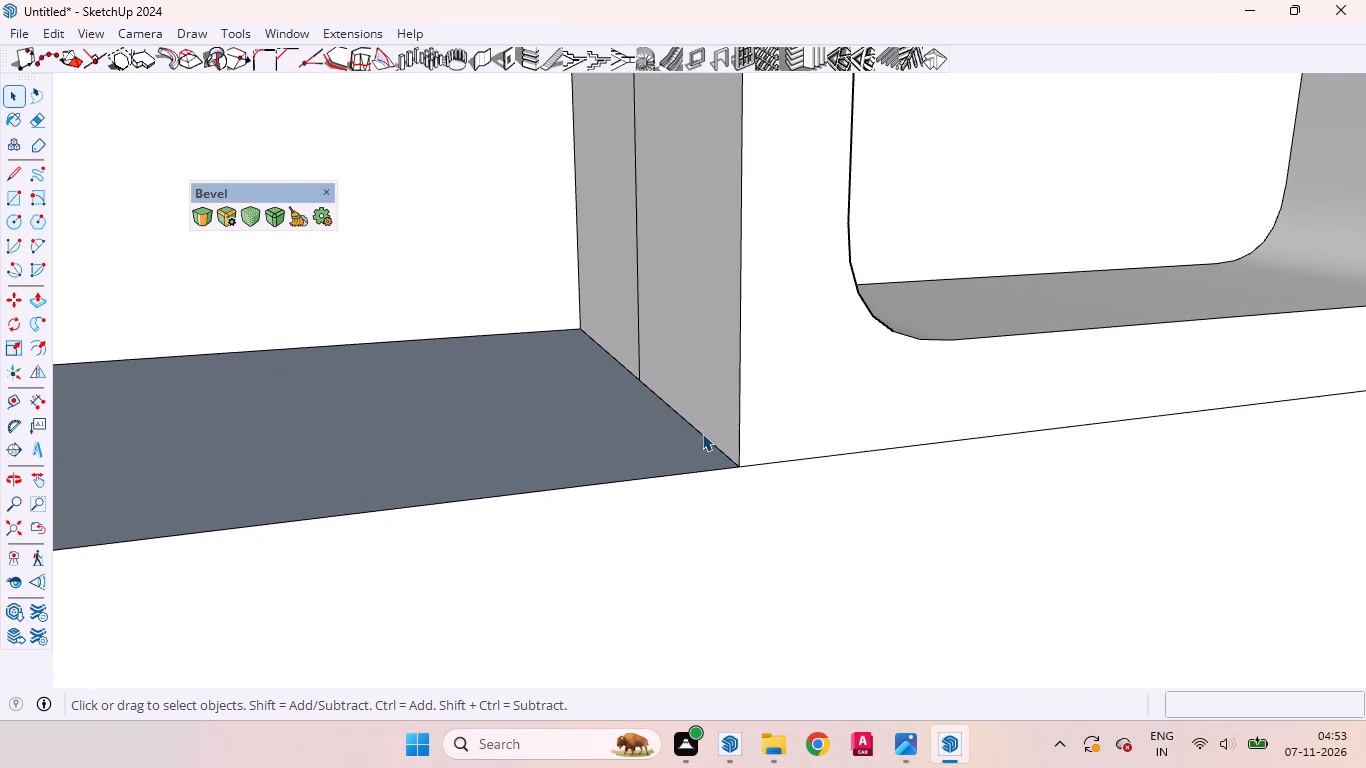
pyautogui.click(701, 434)
pyautogui.scroll(-11, 664, 369)
pyautogui.click(615, 374)
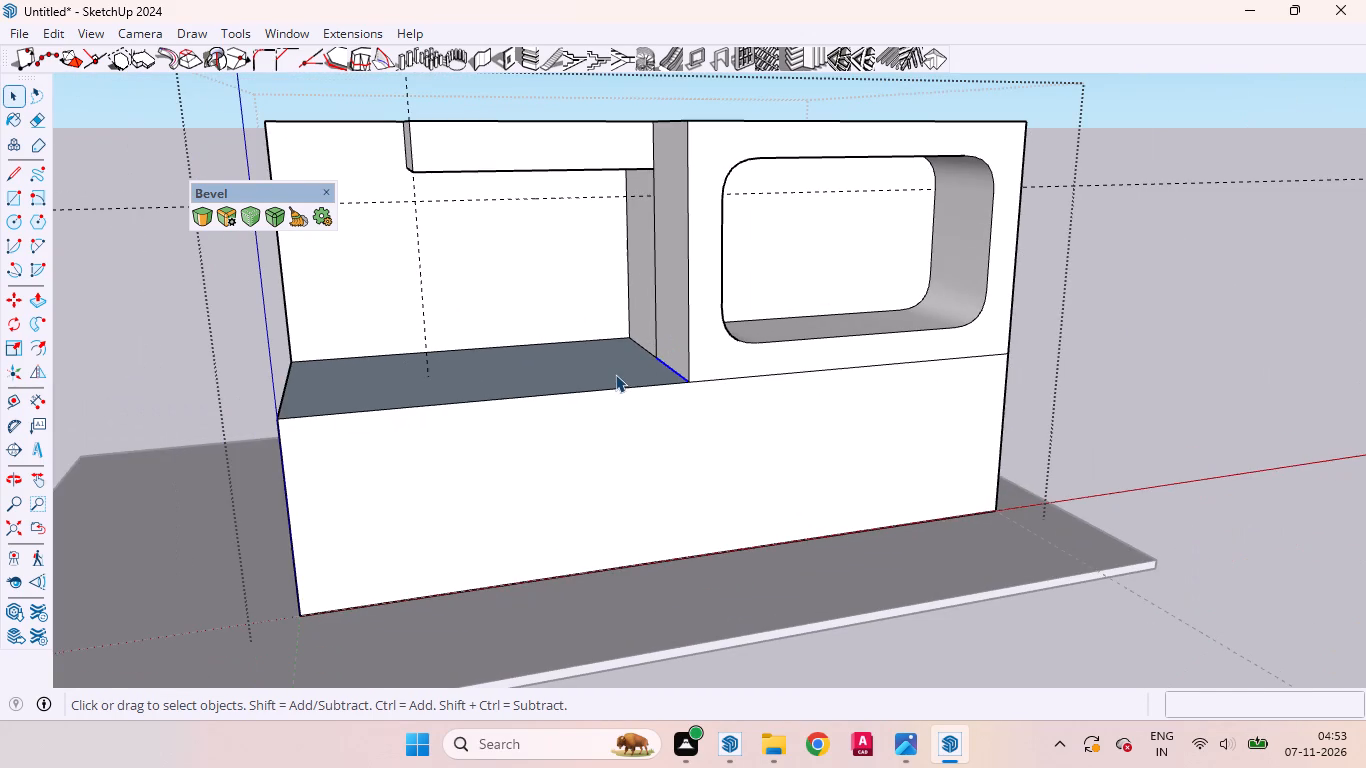
pyautogui.scroll(2, 619, 367)
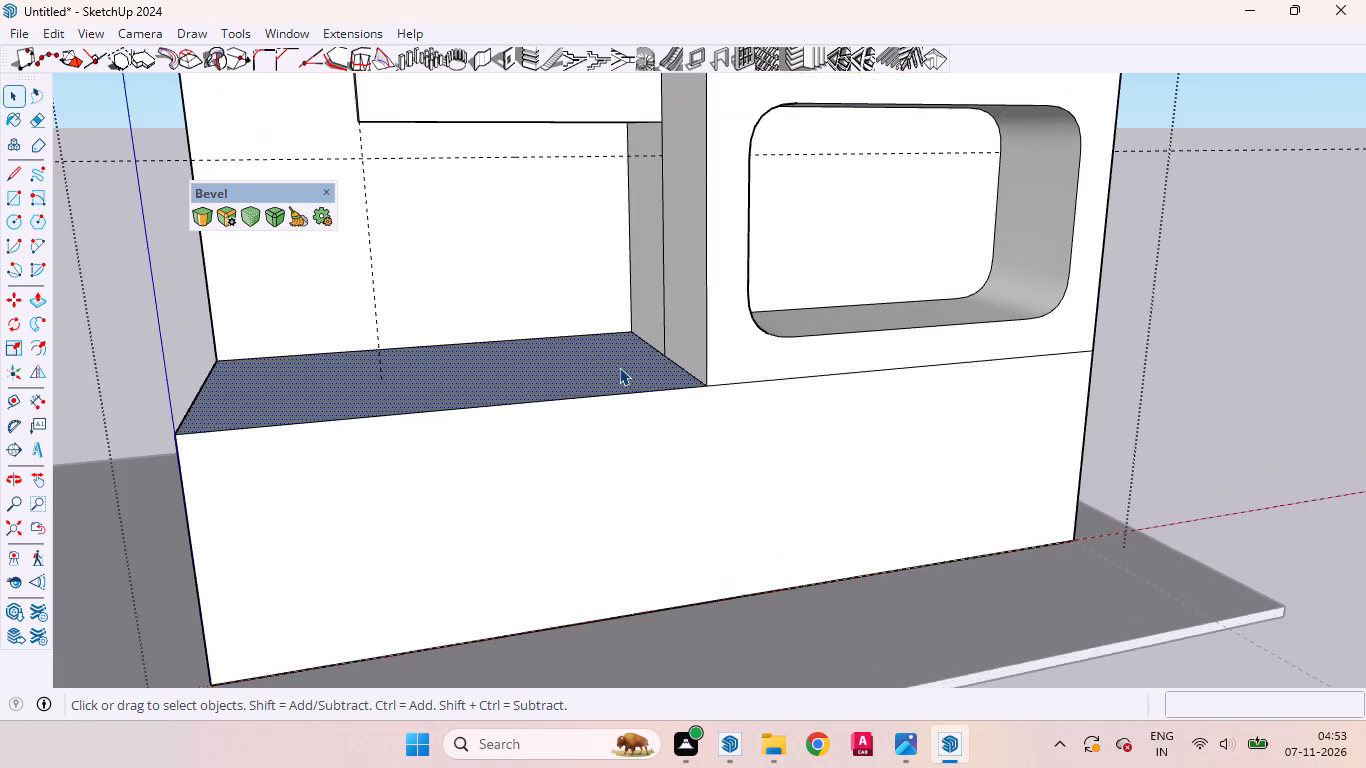
pyautogui.scroll(2, 619, 367)
pyautogui.scroll(-4, 654, 384)
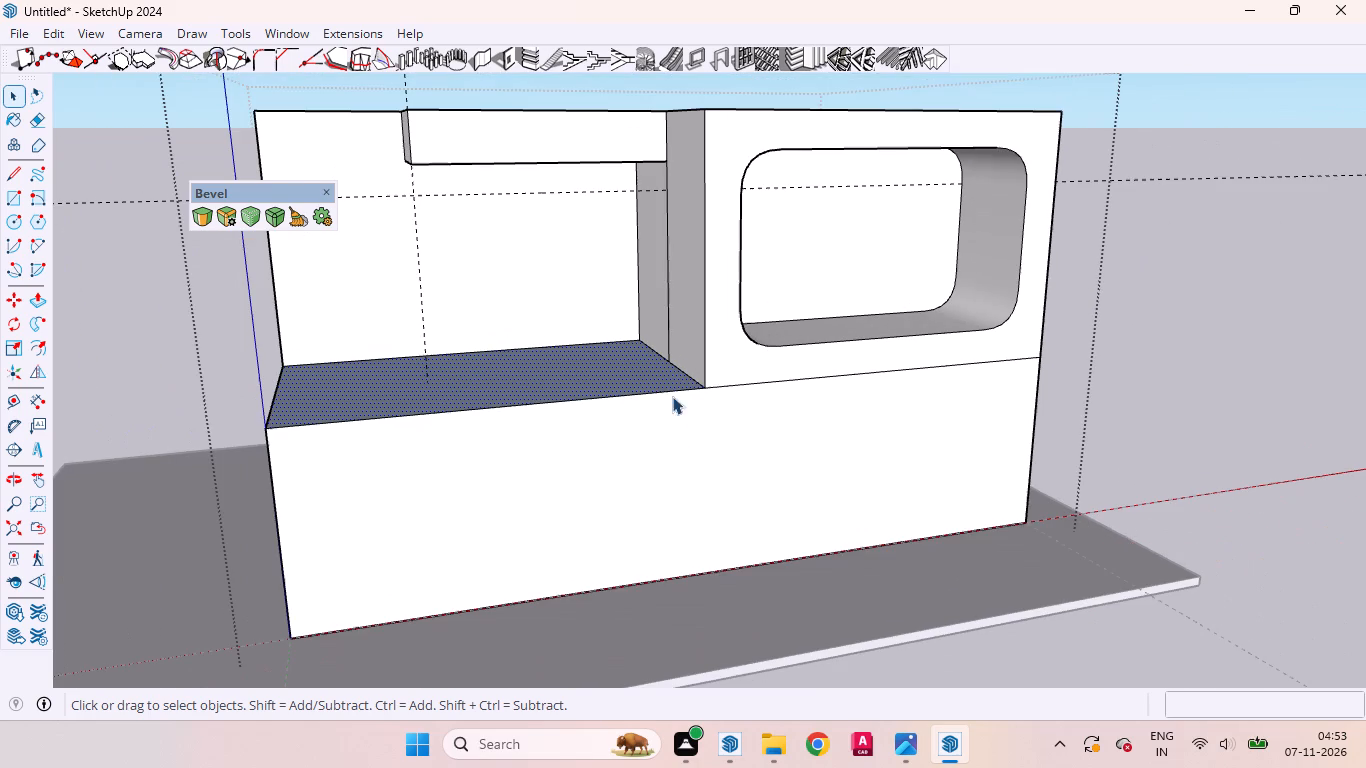
pyautogui.click(699, 454)
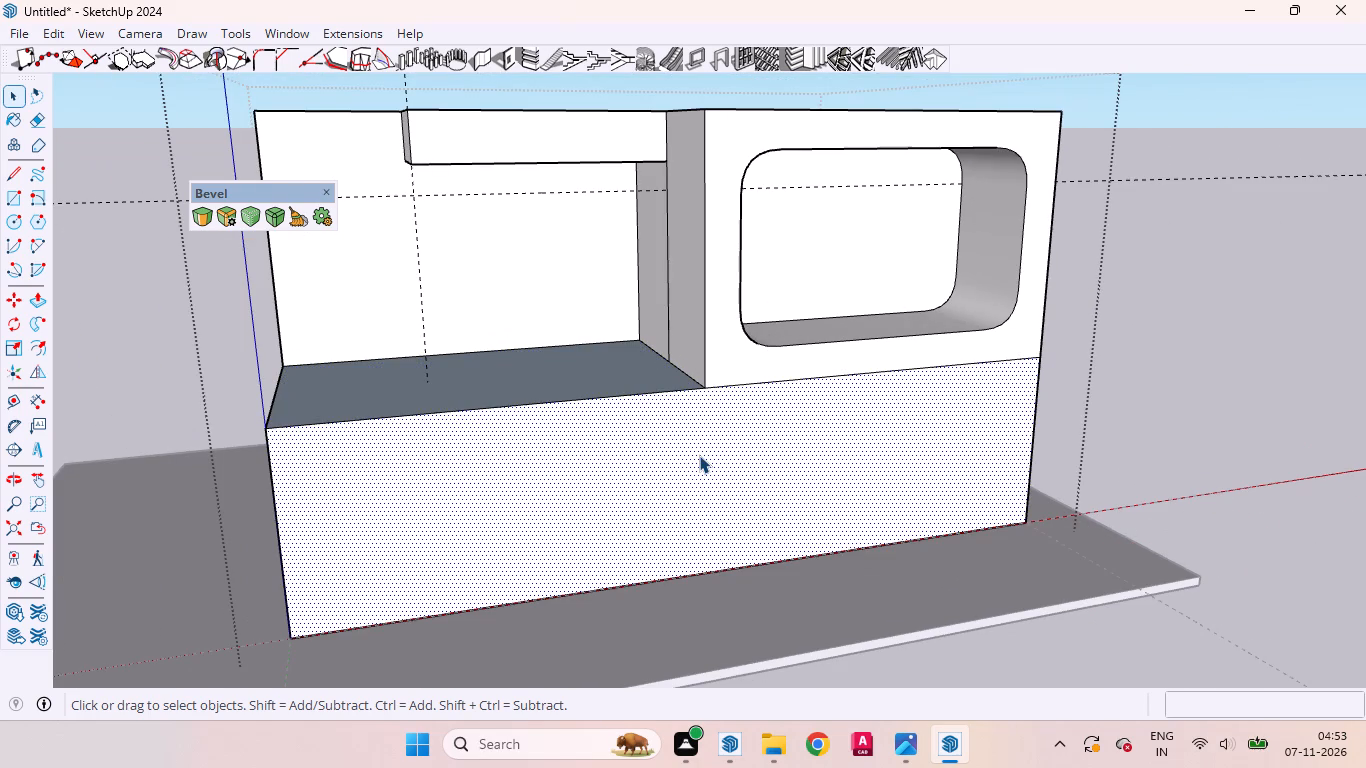
pyautogui.scroll(5, 698, 431)
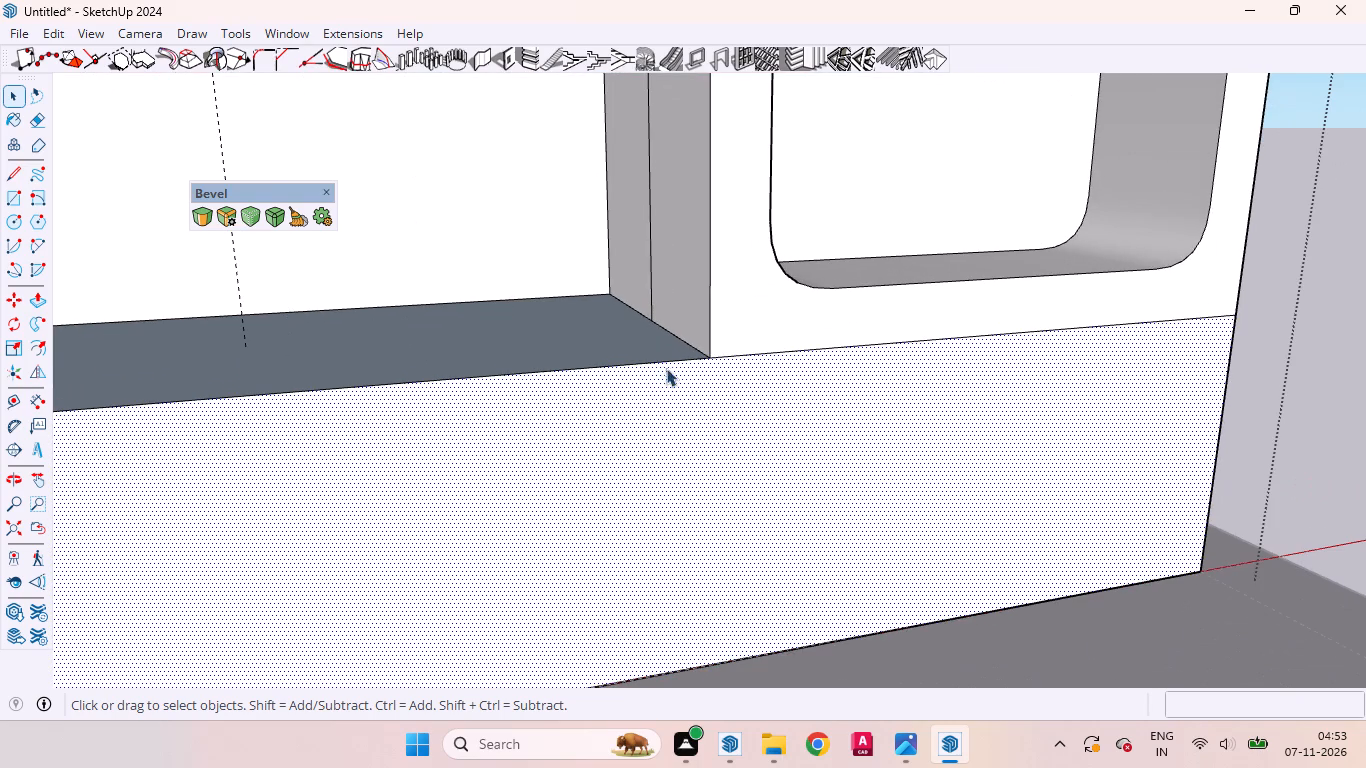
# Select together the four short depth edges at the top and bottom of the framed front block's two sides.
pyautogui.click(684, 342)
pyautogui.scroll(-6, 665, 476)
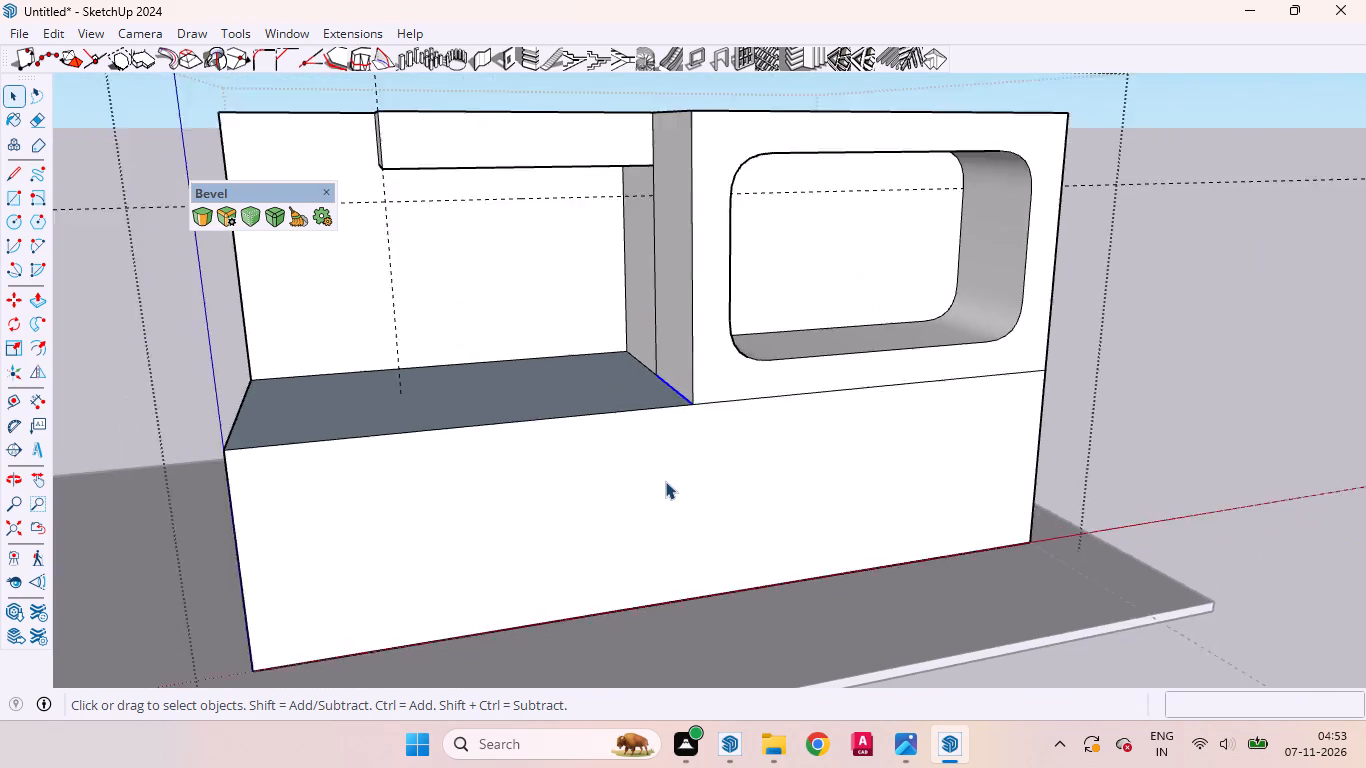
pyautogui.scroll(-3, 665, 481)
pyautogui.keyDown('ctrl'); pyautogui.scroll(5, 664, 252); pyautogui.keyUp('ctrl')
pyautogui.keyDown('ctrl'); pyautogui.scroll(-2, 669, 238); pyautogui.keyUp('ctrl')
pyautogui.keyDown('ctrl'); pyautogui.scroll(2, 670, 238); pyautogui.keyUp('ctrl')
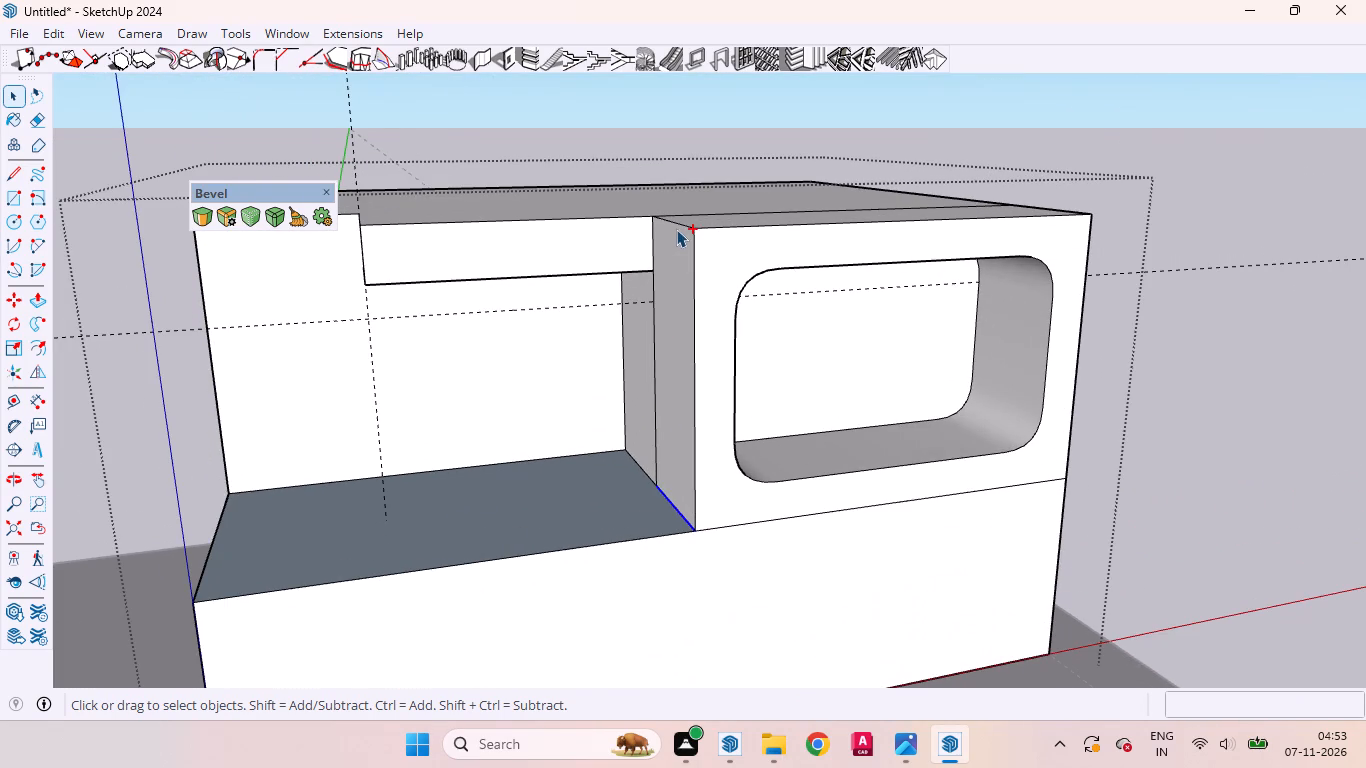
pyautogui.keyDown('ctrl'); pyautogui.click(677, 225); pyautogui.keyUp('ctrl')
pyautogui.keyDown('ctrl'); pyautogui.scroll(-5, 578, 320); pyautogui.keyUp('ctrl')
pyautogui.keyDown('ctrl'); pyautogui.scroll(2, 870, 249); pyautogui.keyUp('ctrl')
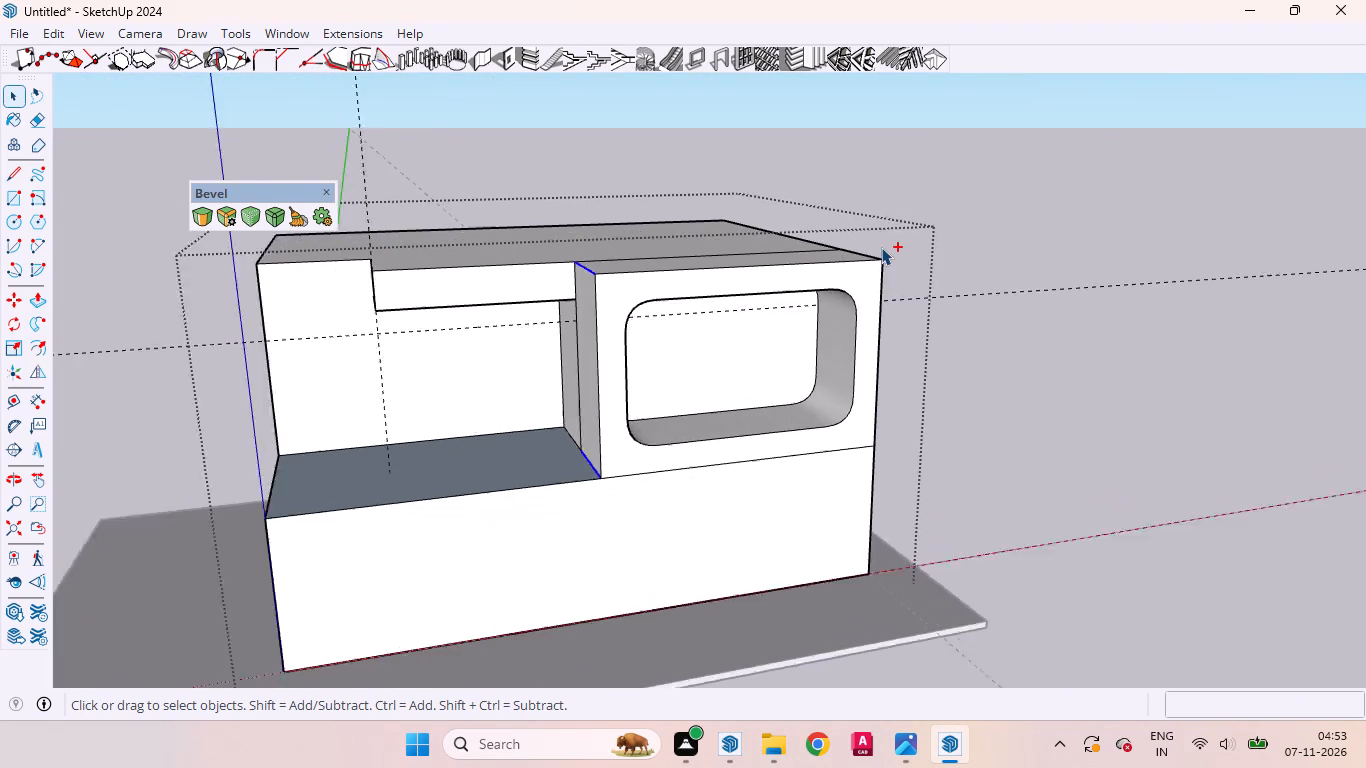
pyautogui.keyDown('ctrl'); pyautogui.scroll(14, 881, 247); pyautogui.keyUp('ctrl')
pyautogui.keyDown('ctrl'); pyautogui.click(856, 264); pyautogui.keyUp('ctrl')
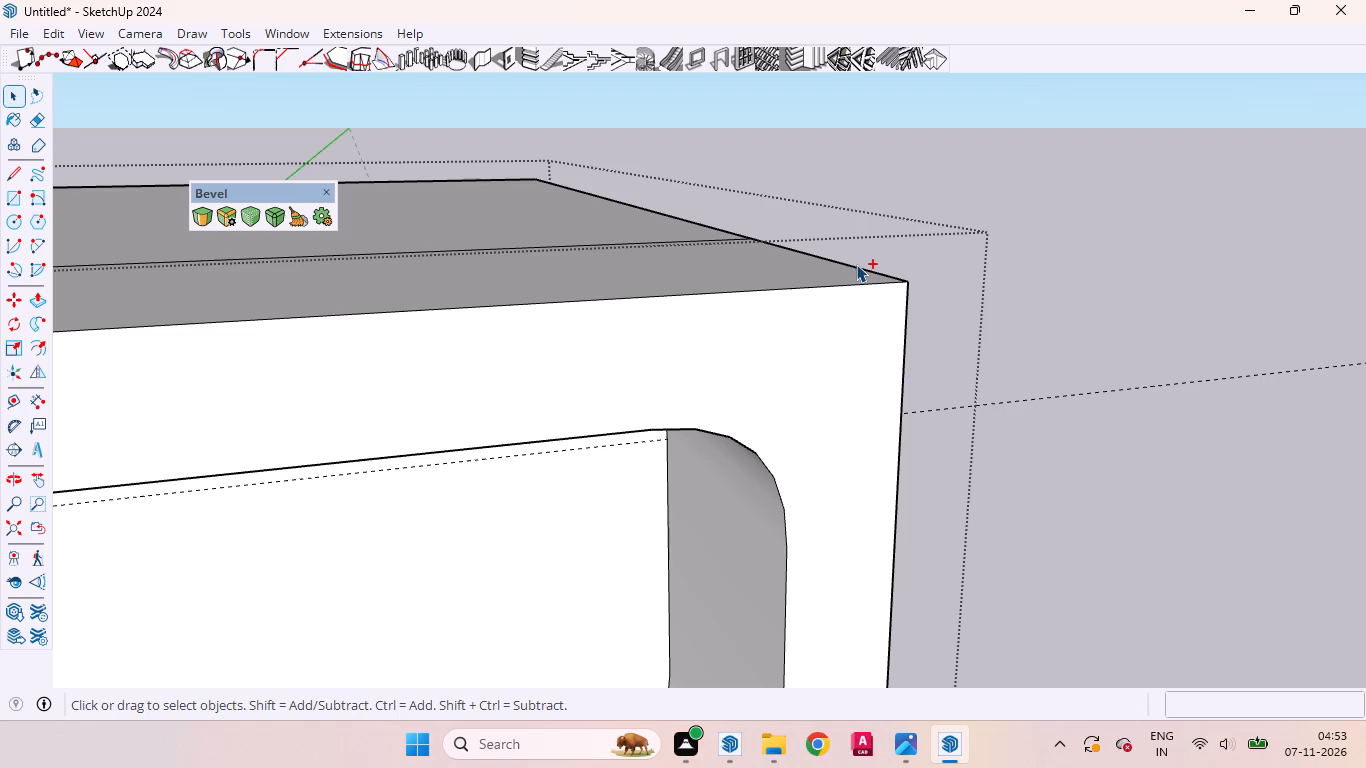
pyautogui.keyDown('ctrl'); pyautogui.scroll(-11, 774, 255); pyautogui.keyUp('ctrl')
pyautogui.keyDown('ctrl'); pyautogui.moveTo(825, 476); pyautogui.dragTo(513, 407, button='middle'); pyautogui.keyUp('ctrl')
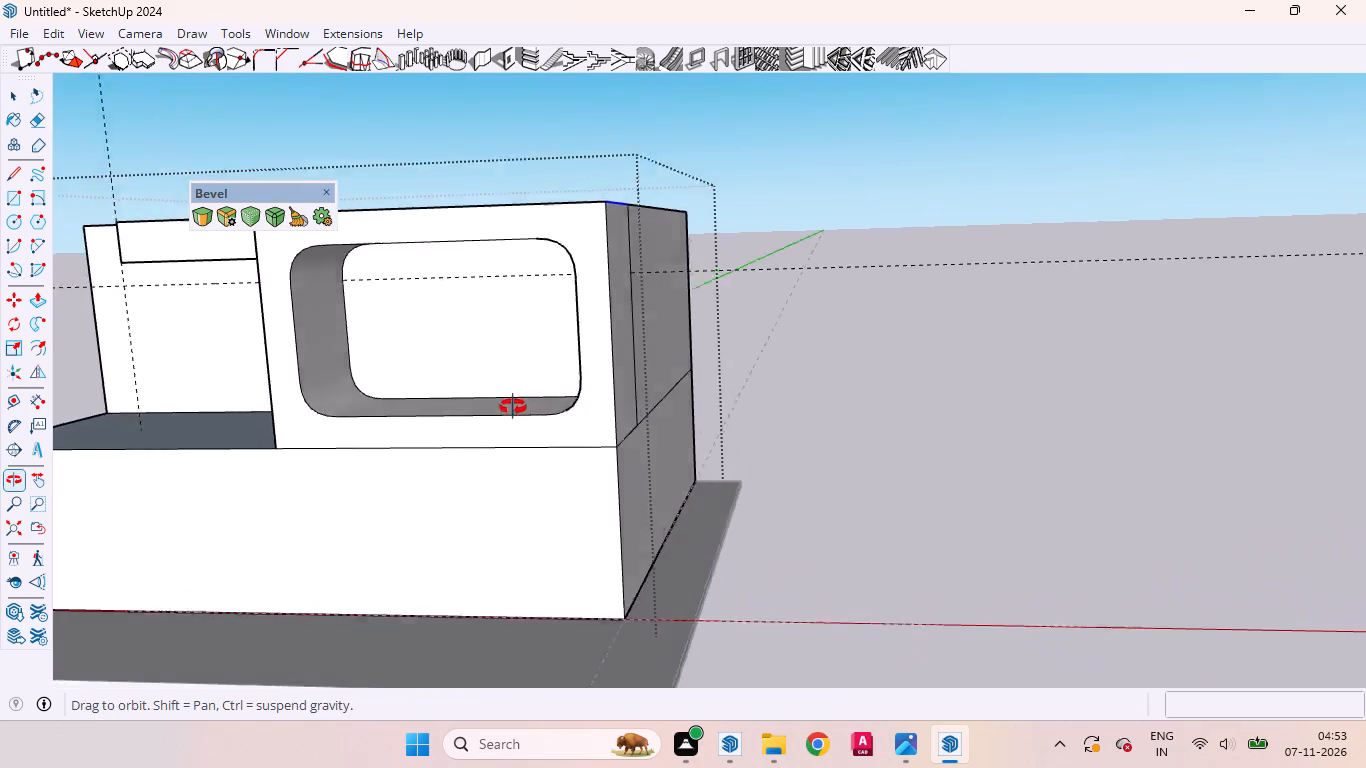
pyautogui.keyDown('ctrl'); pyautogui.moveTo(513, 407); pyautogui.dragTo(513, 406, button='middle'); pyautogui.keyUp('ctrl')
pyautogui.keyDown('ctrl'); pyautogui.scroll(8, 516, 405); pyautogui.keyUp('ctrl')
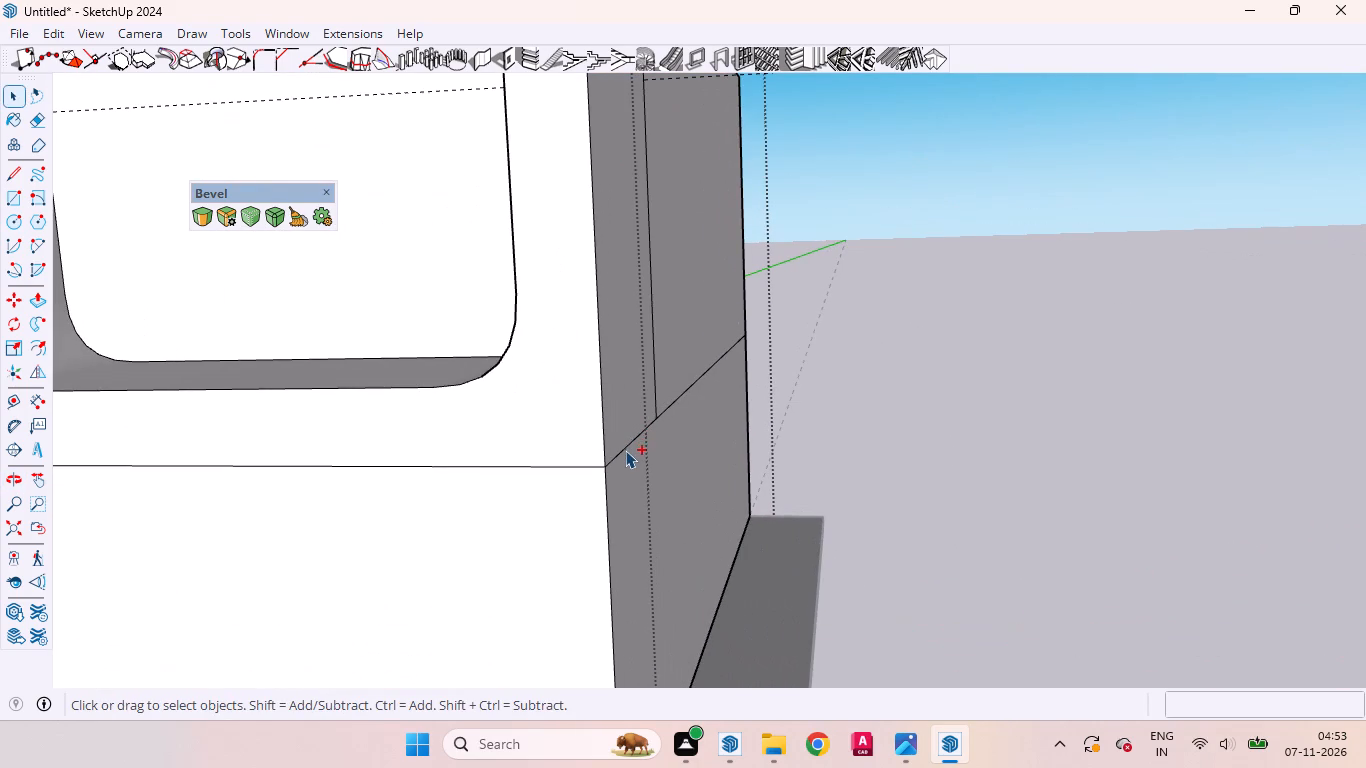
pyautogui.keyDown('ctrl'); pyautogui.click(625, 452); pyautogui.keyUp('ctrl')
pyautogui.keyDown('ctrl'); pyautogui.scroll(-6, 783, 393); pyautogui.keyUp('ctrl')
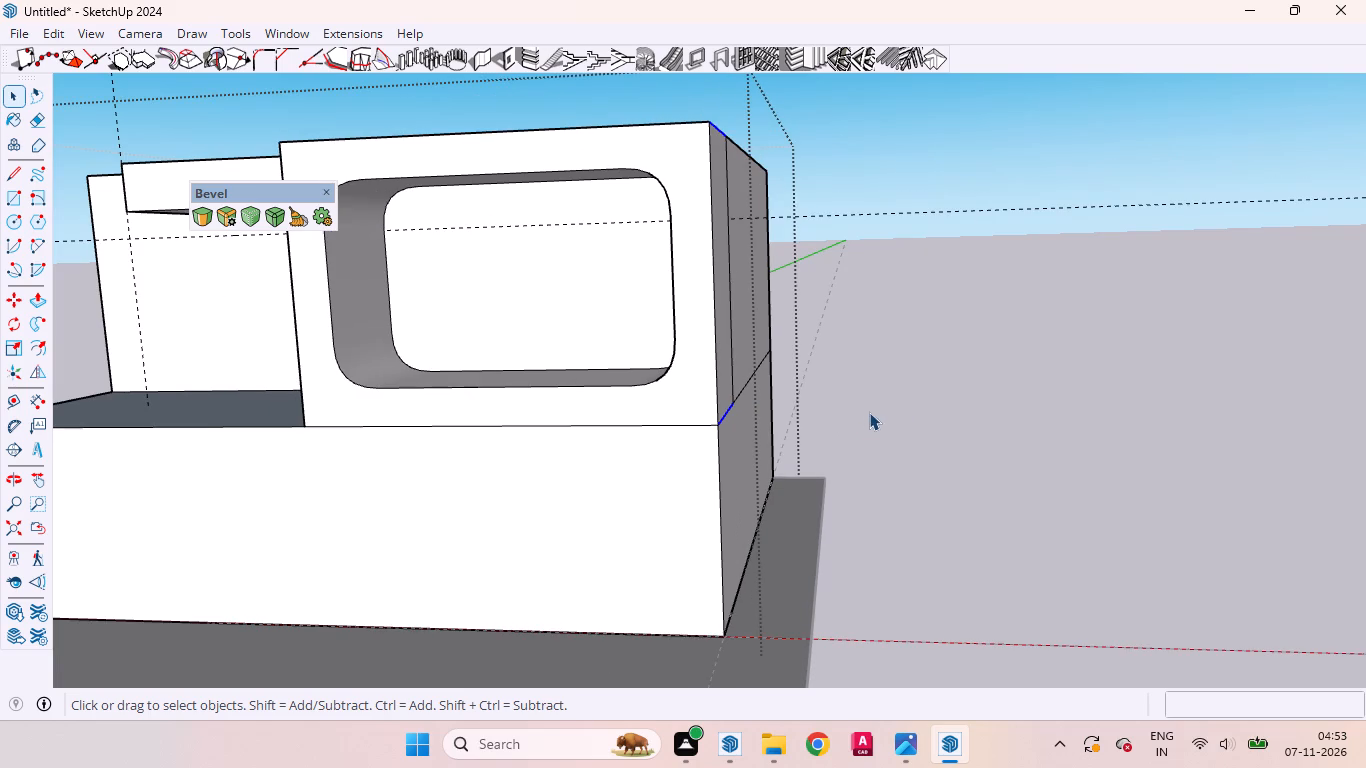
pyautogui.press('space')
# Push the lower front wall back about 7' beneath the framed front block, to the line of the block's rear vertical edge.
pyautogui.scroll(-5, 841, 423)
pyautogui.click(565, 506)
pyautogui.moveTo(568, 528); pyautogui.dragTo(641, 541, button='middle')
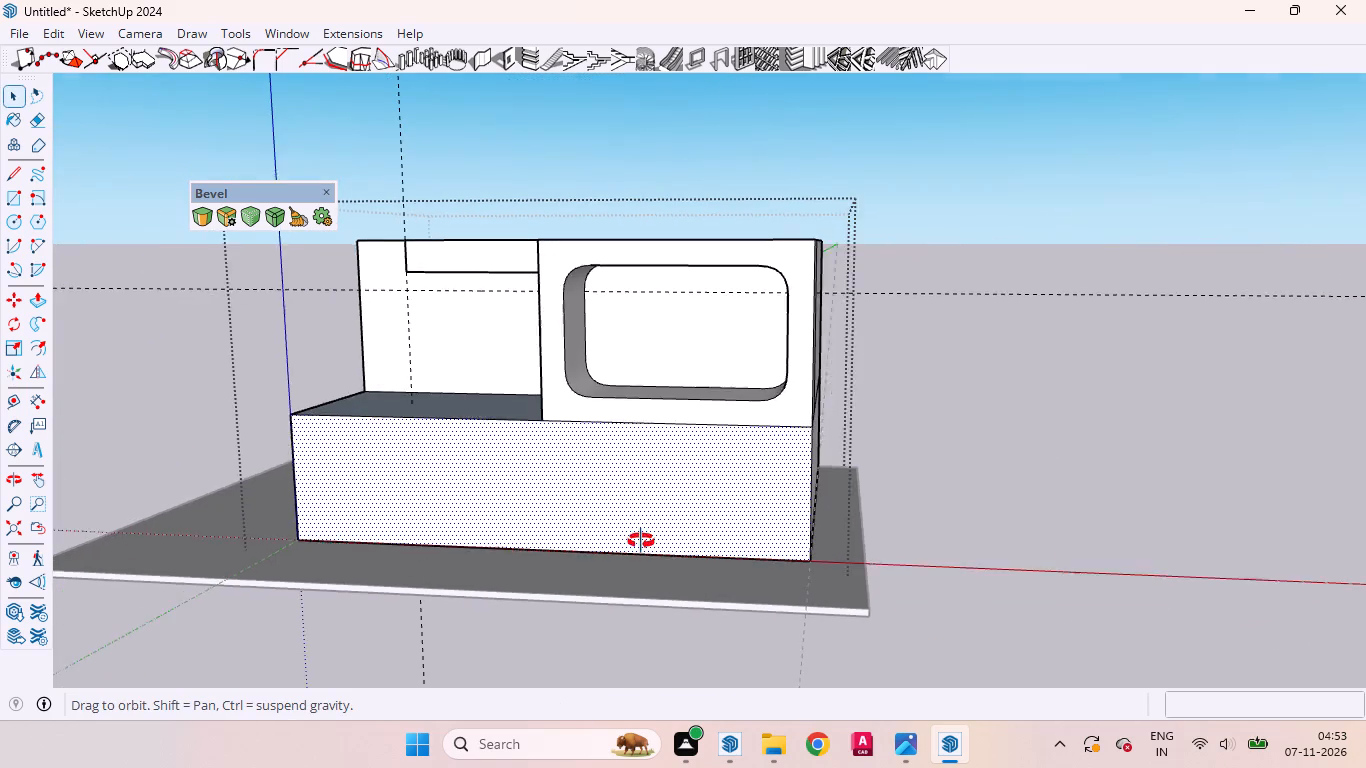
pyautogui.moveTo(641, 541); pyautogui.dragTo(890, 557, button='middle')
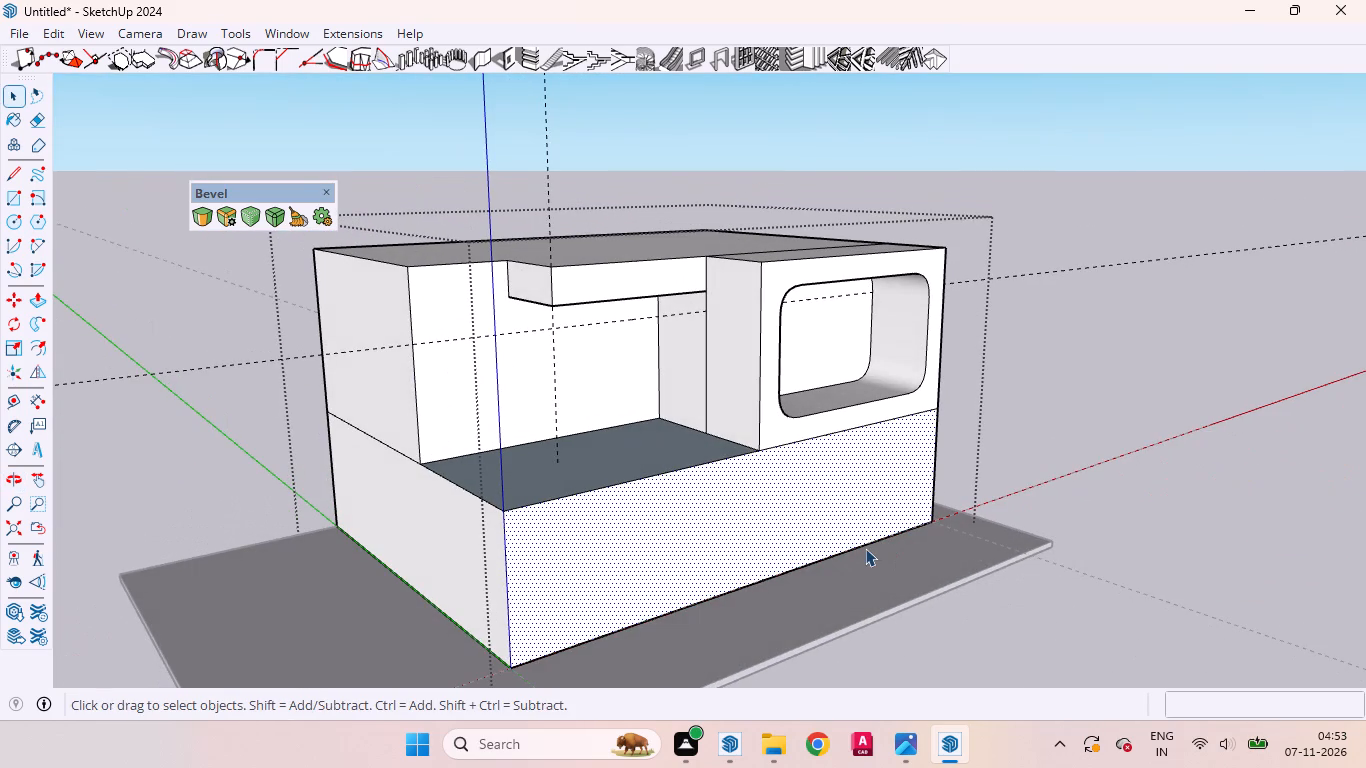
pyautogui.press('p')
pyautogui.moveTo(772, 521); pyautogui.dragTo(719, 452)
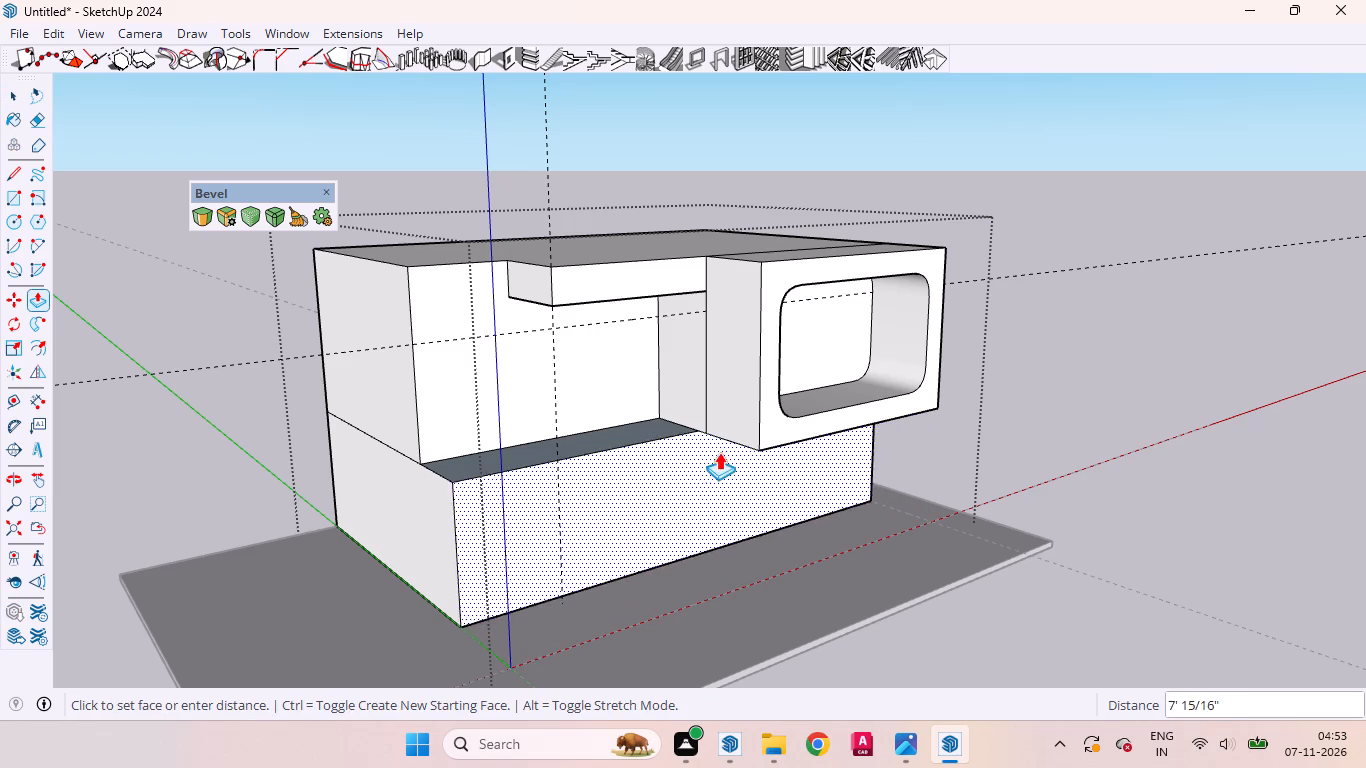
pyautogui.moveTo(719, 452); pyautogui.dragTo(711, 433)
pyautogui.press('space')
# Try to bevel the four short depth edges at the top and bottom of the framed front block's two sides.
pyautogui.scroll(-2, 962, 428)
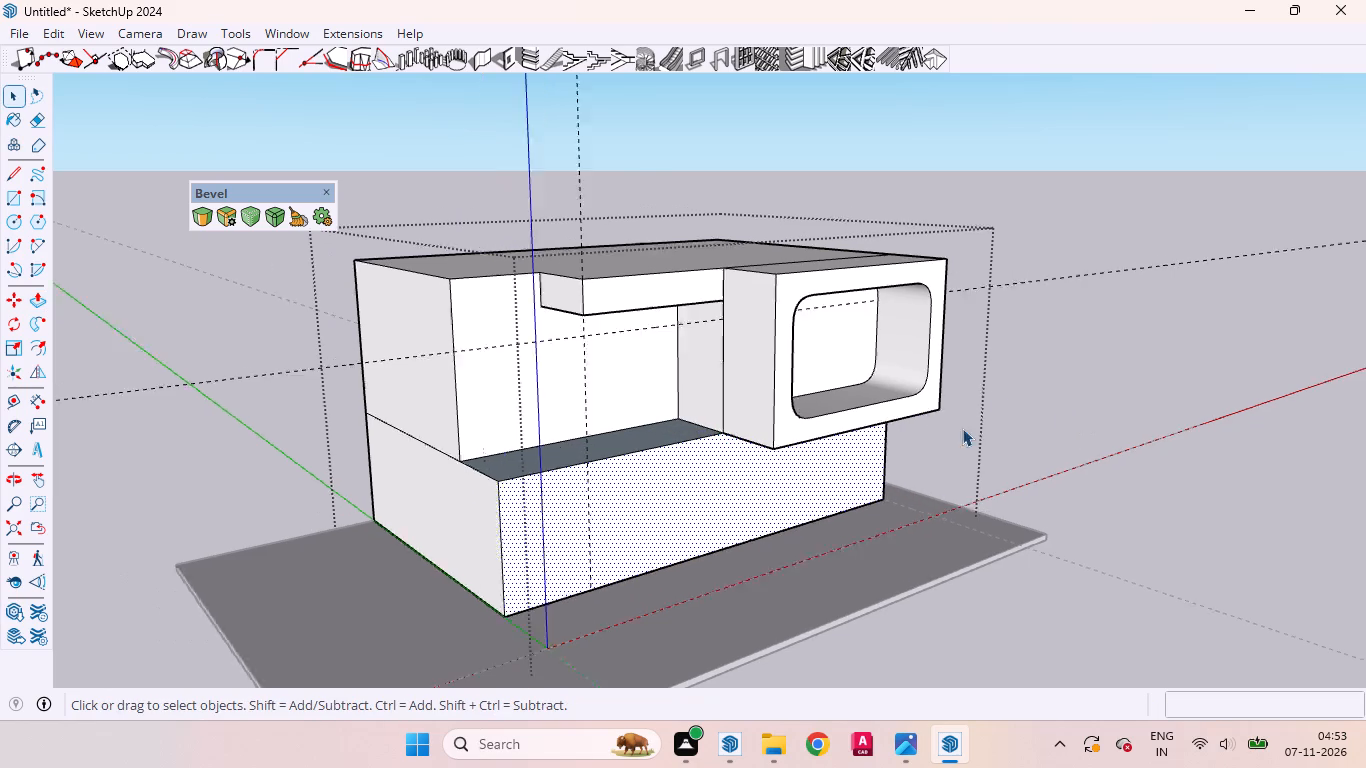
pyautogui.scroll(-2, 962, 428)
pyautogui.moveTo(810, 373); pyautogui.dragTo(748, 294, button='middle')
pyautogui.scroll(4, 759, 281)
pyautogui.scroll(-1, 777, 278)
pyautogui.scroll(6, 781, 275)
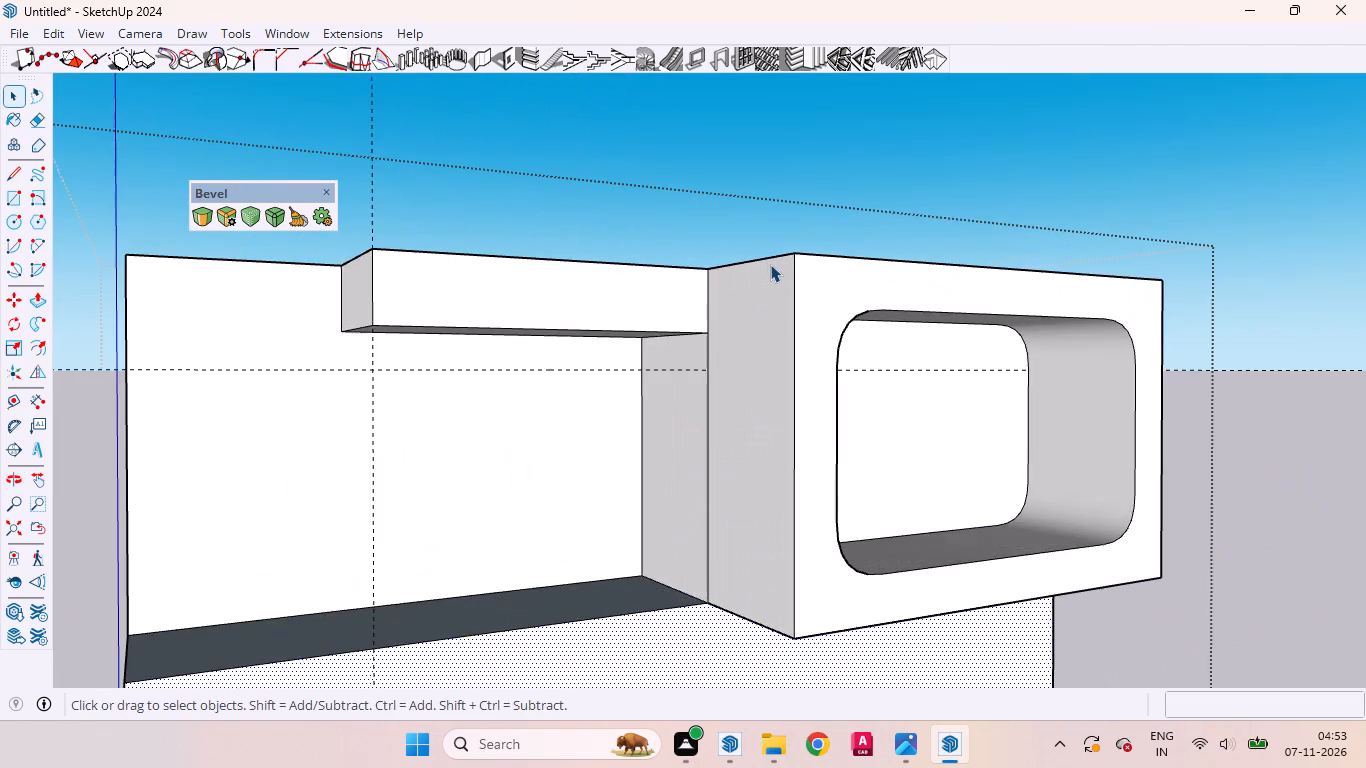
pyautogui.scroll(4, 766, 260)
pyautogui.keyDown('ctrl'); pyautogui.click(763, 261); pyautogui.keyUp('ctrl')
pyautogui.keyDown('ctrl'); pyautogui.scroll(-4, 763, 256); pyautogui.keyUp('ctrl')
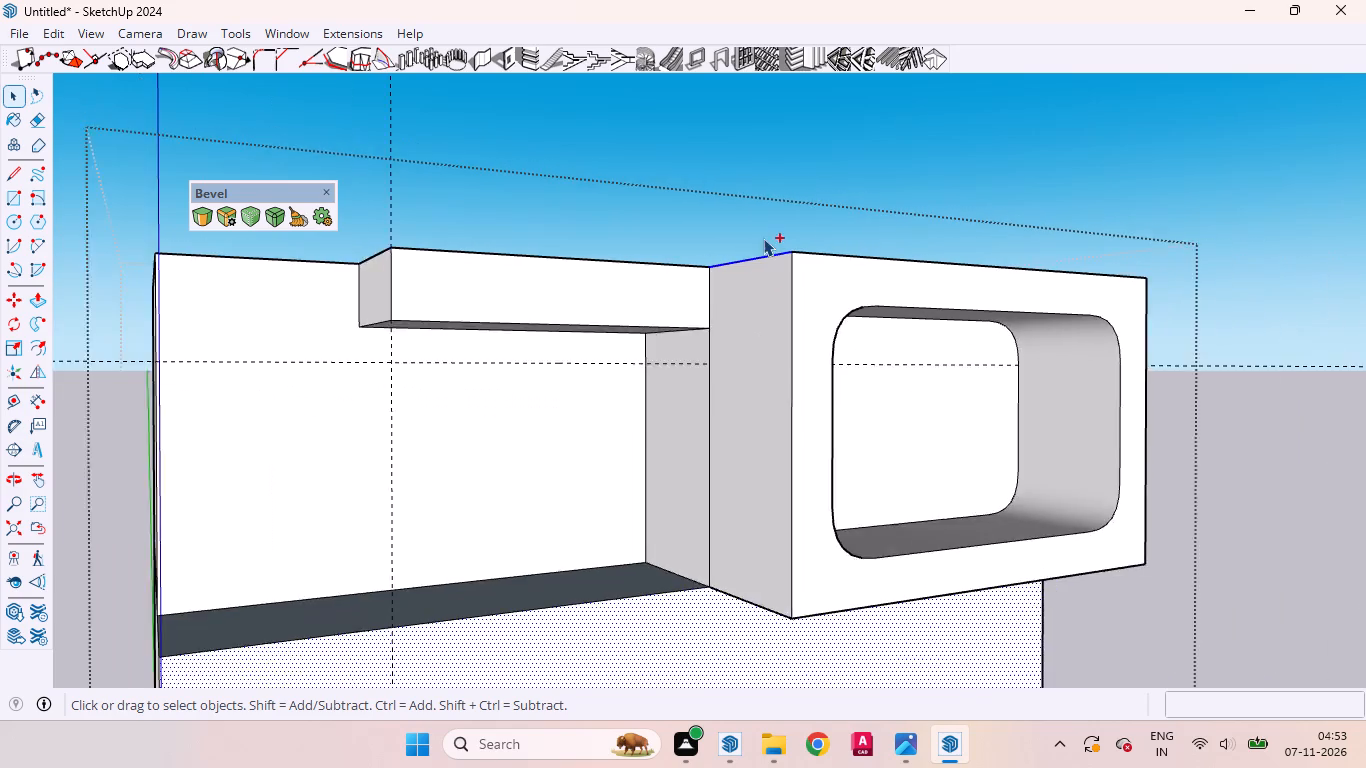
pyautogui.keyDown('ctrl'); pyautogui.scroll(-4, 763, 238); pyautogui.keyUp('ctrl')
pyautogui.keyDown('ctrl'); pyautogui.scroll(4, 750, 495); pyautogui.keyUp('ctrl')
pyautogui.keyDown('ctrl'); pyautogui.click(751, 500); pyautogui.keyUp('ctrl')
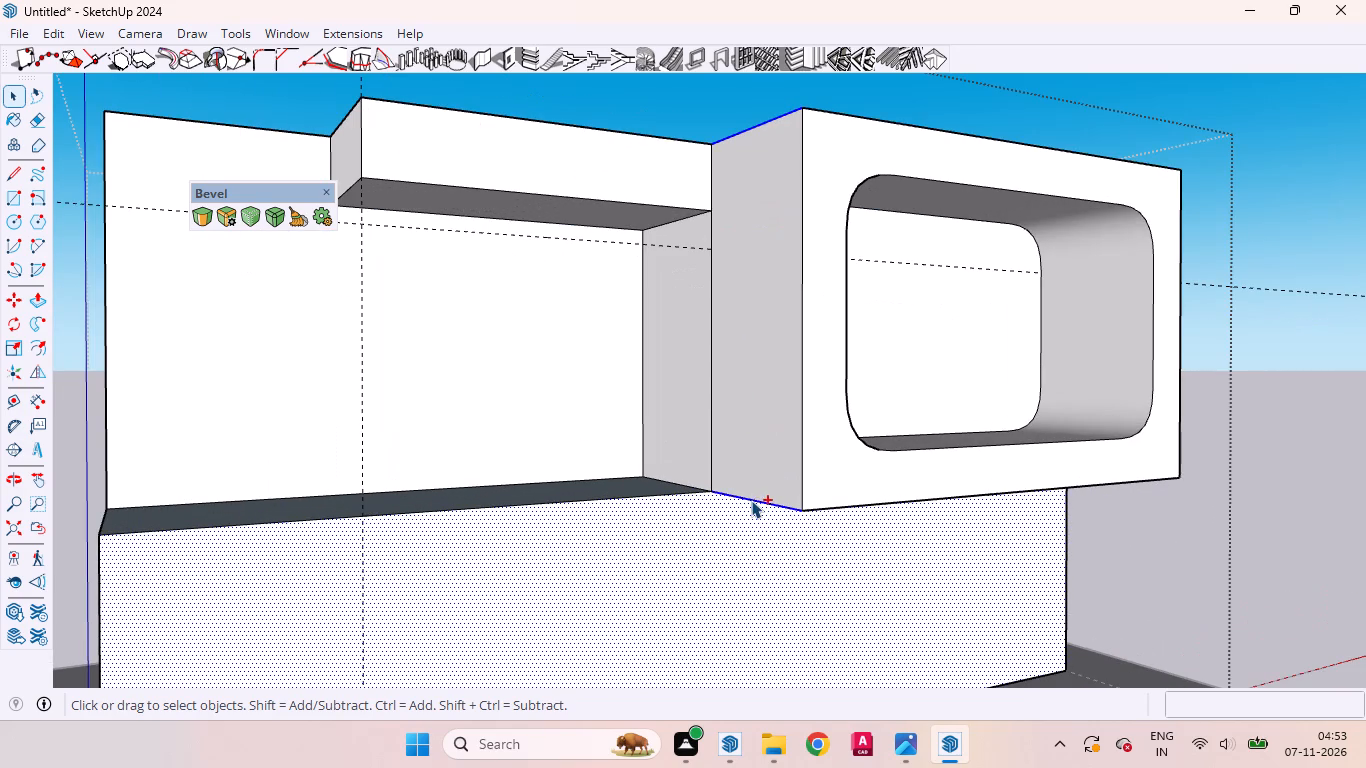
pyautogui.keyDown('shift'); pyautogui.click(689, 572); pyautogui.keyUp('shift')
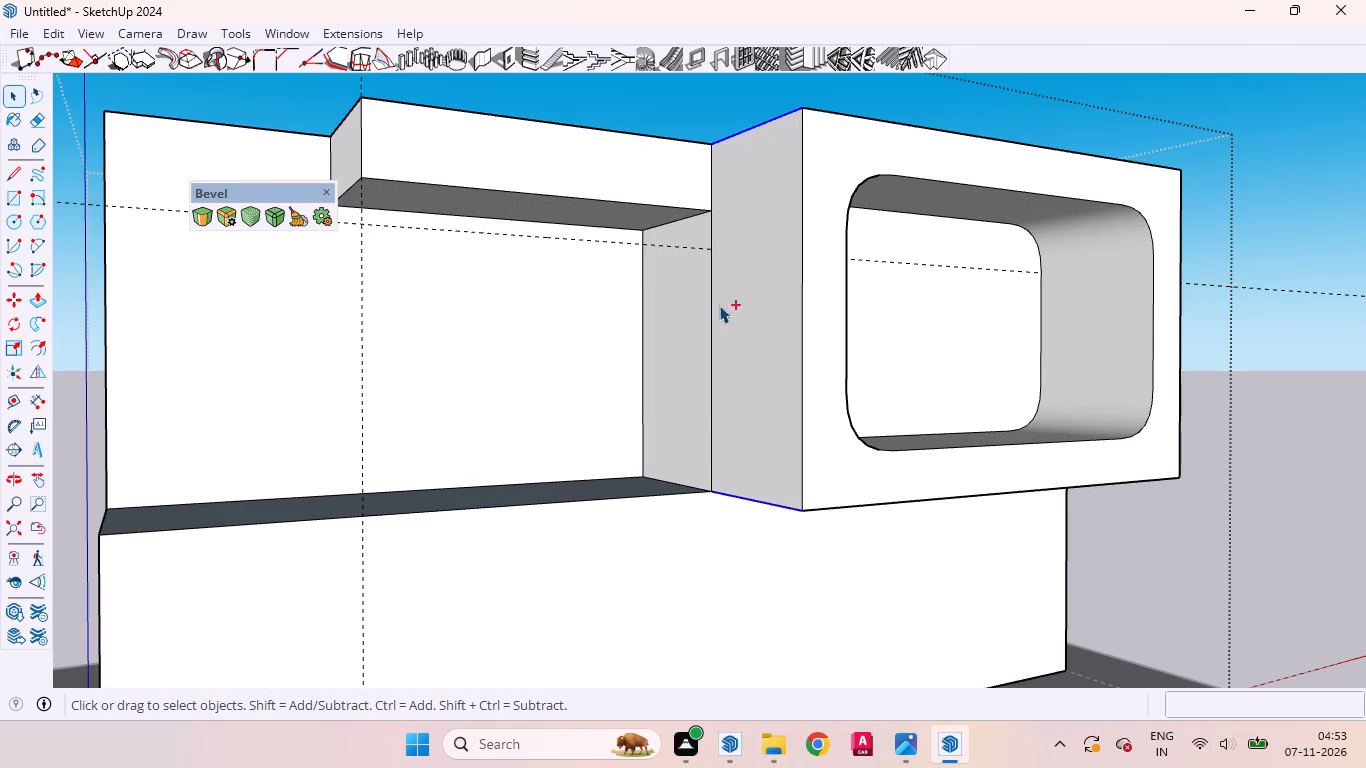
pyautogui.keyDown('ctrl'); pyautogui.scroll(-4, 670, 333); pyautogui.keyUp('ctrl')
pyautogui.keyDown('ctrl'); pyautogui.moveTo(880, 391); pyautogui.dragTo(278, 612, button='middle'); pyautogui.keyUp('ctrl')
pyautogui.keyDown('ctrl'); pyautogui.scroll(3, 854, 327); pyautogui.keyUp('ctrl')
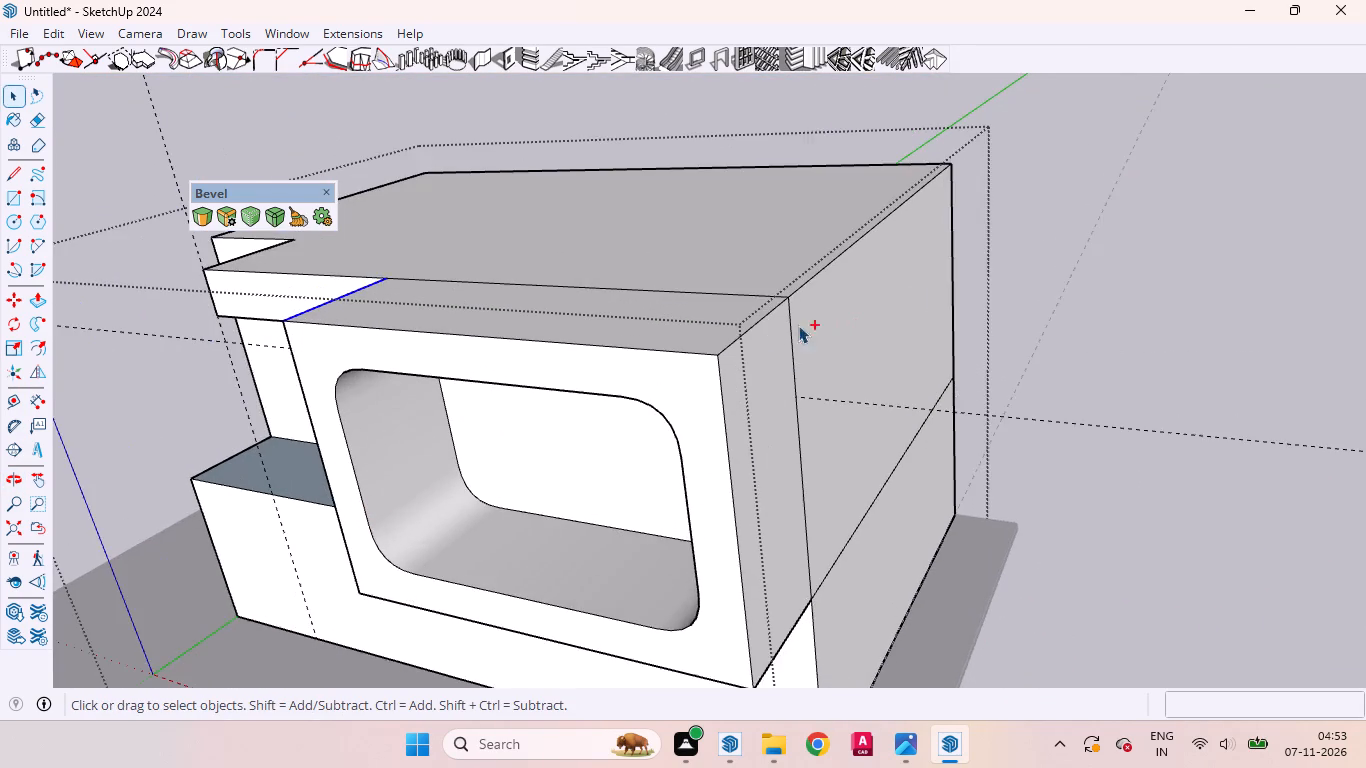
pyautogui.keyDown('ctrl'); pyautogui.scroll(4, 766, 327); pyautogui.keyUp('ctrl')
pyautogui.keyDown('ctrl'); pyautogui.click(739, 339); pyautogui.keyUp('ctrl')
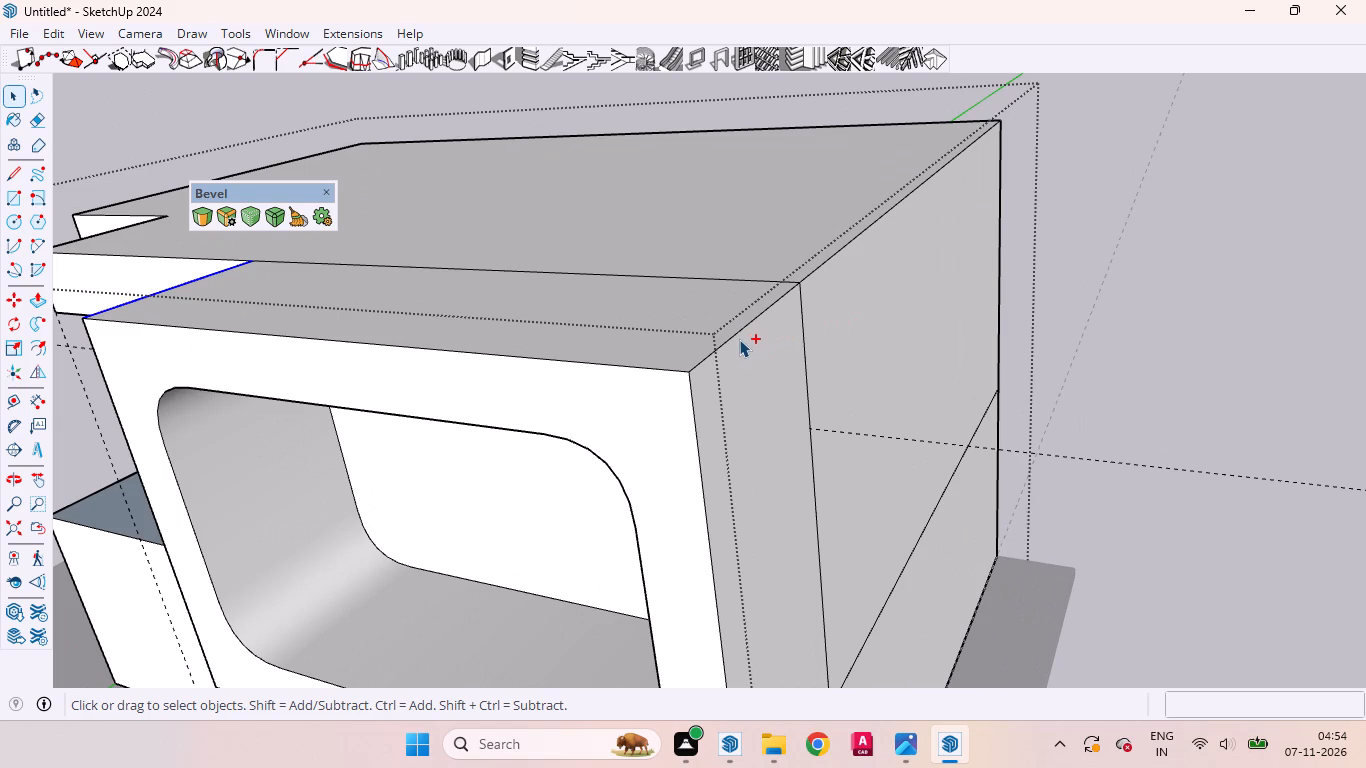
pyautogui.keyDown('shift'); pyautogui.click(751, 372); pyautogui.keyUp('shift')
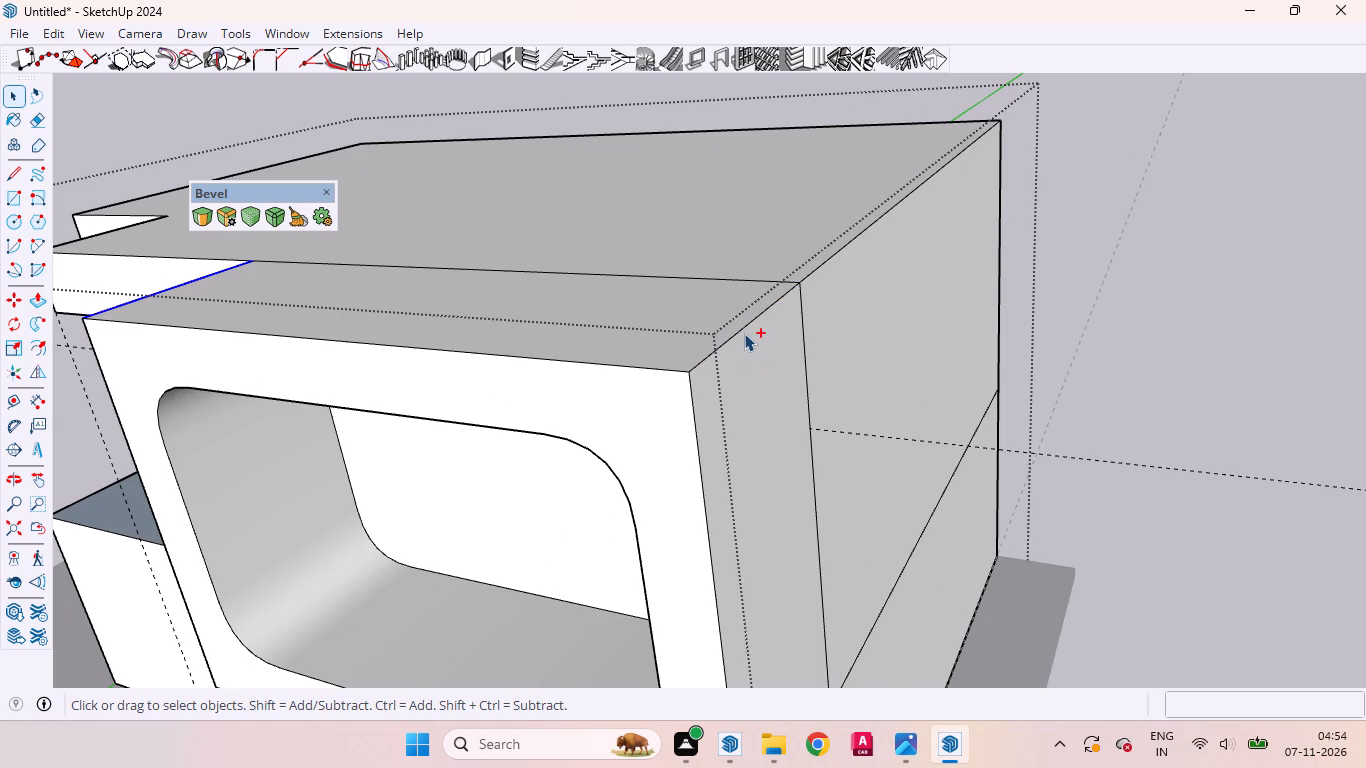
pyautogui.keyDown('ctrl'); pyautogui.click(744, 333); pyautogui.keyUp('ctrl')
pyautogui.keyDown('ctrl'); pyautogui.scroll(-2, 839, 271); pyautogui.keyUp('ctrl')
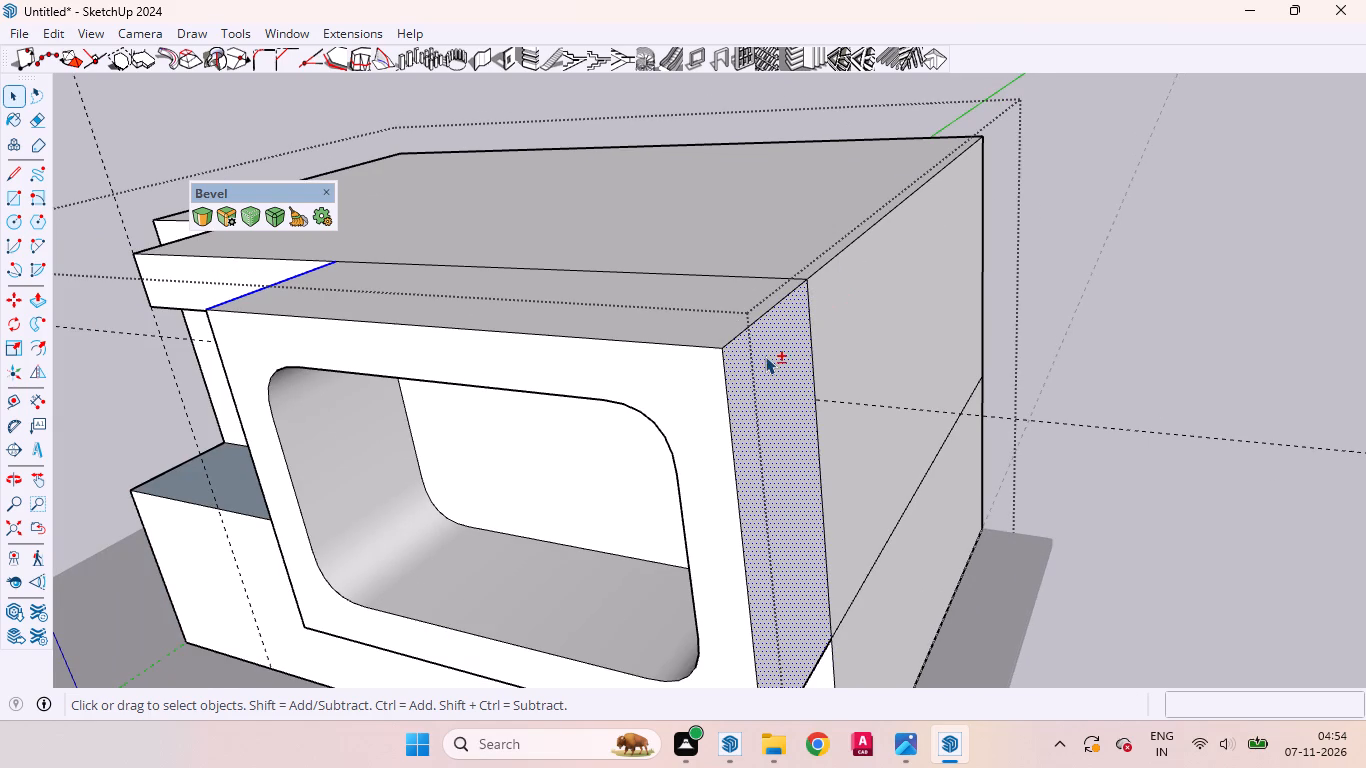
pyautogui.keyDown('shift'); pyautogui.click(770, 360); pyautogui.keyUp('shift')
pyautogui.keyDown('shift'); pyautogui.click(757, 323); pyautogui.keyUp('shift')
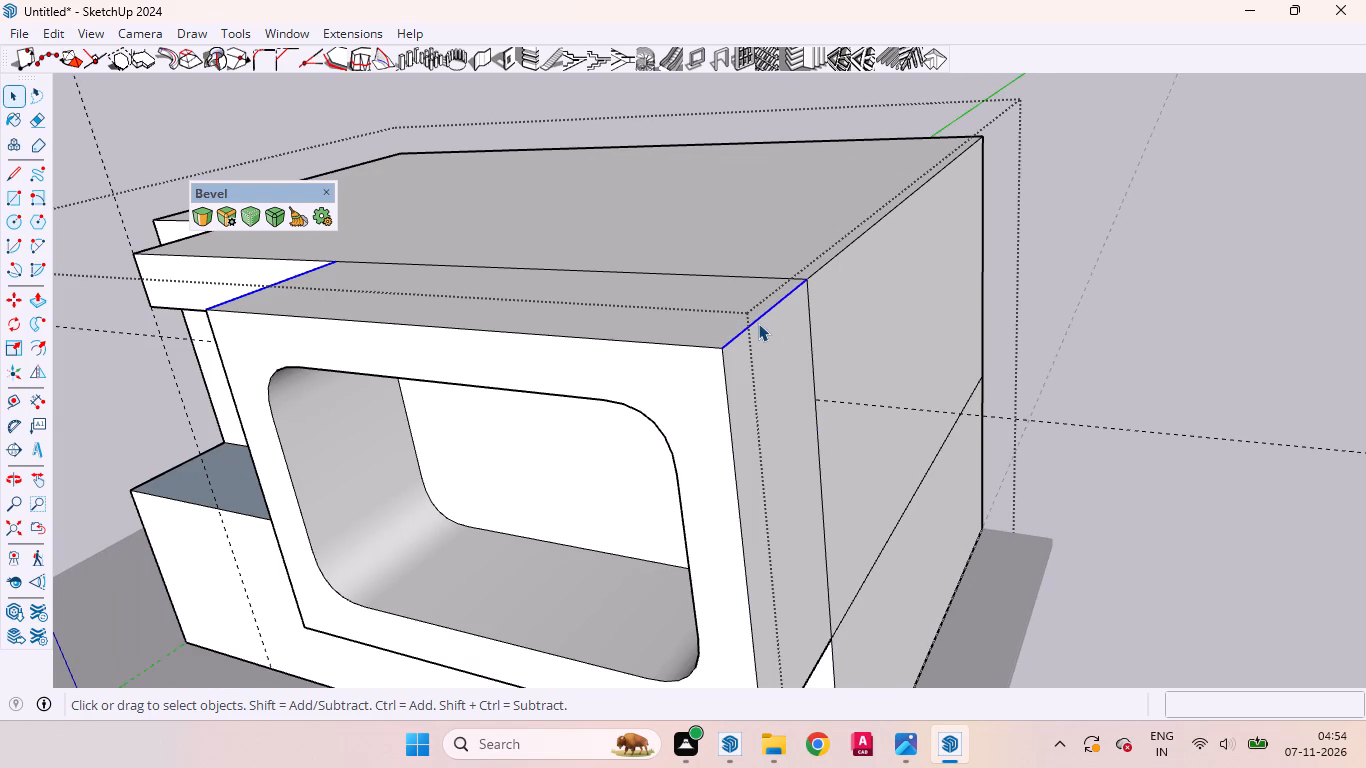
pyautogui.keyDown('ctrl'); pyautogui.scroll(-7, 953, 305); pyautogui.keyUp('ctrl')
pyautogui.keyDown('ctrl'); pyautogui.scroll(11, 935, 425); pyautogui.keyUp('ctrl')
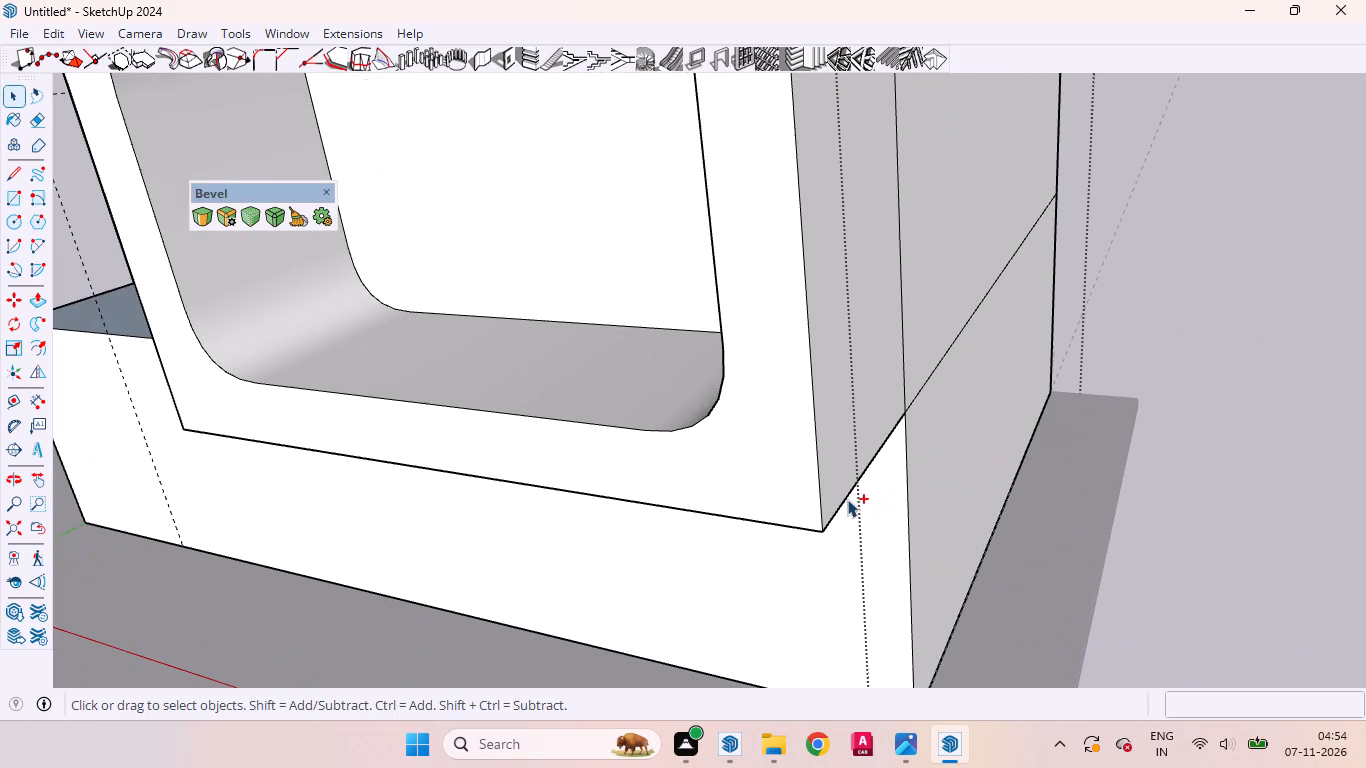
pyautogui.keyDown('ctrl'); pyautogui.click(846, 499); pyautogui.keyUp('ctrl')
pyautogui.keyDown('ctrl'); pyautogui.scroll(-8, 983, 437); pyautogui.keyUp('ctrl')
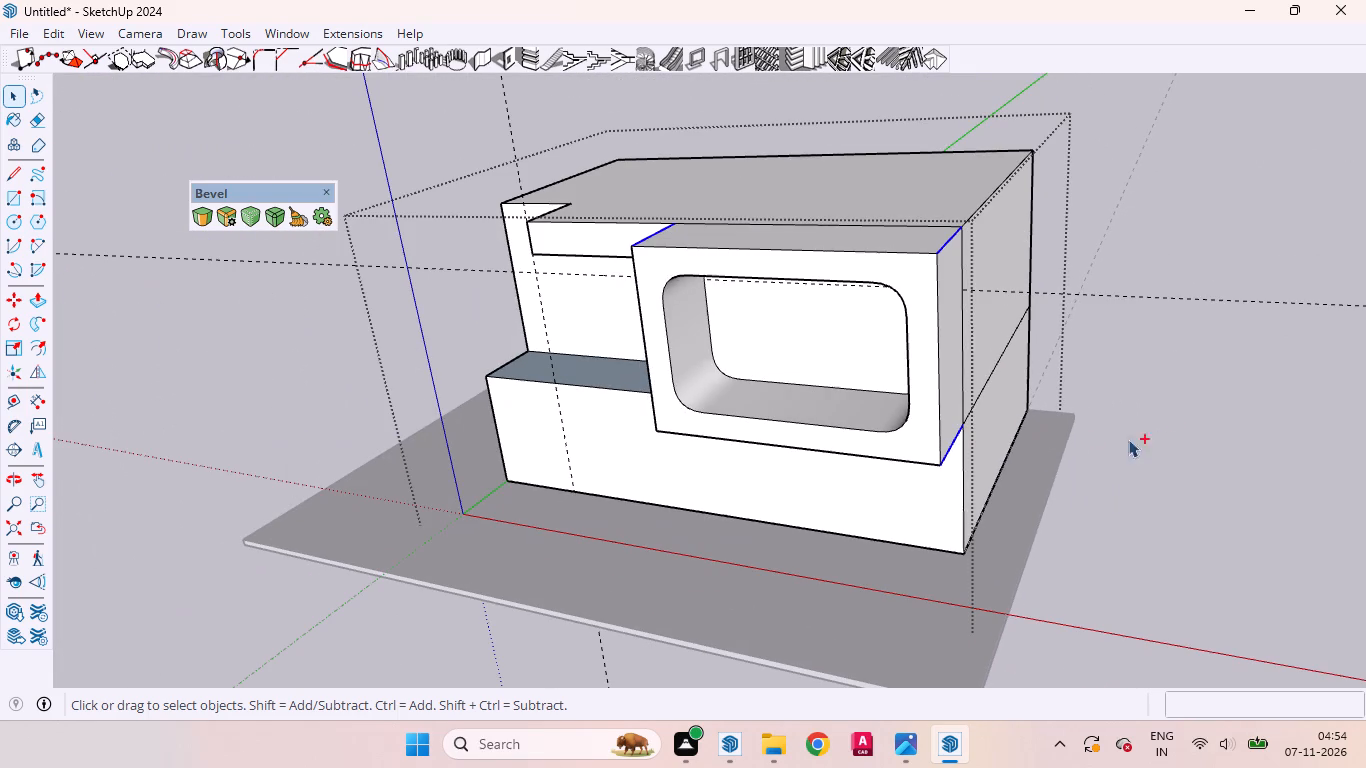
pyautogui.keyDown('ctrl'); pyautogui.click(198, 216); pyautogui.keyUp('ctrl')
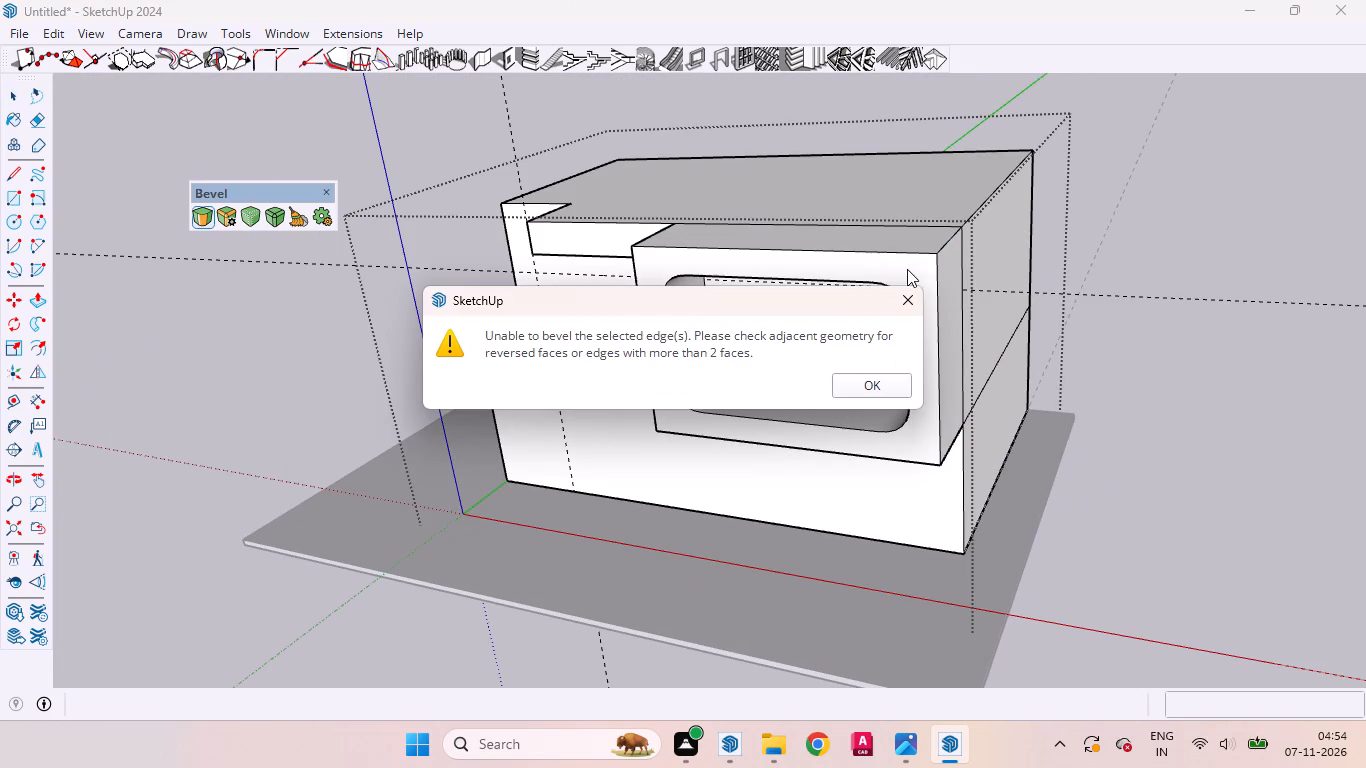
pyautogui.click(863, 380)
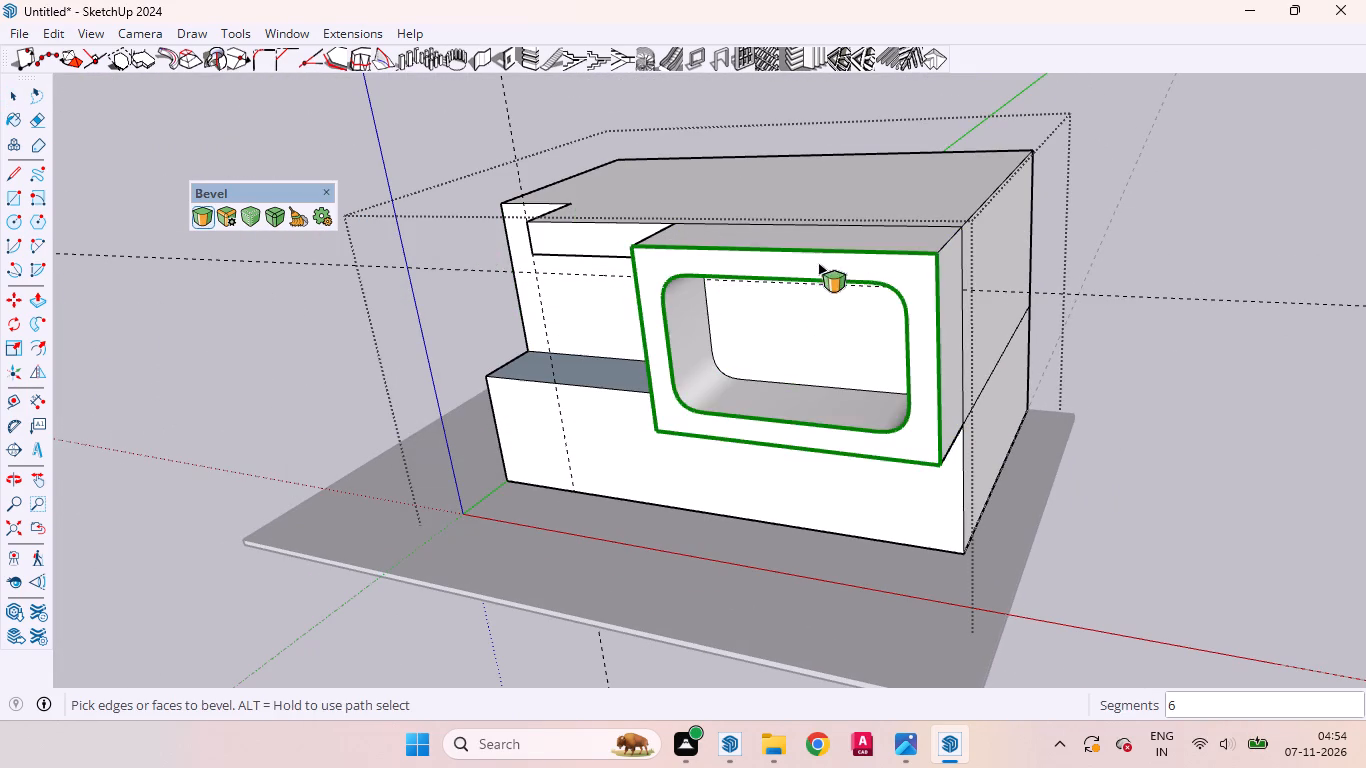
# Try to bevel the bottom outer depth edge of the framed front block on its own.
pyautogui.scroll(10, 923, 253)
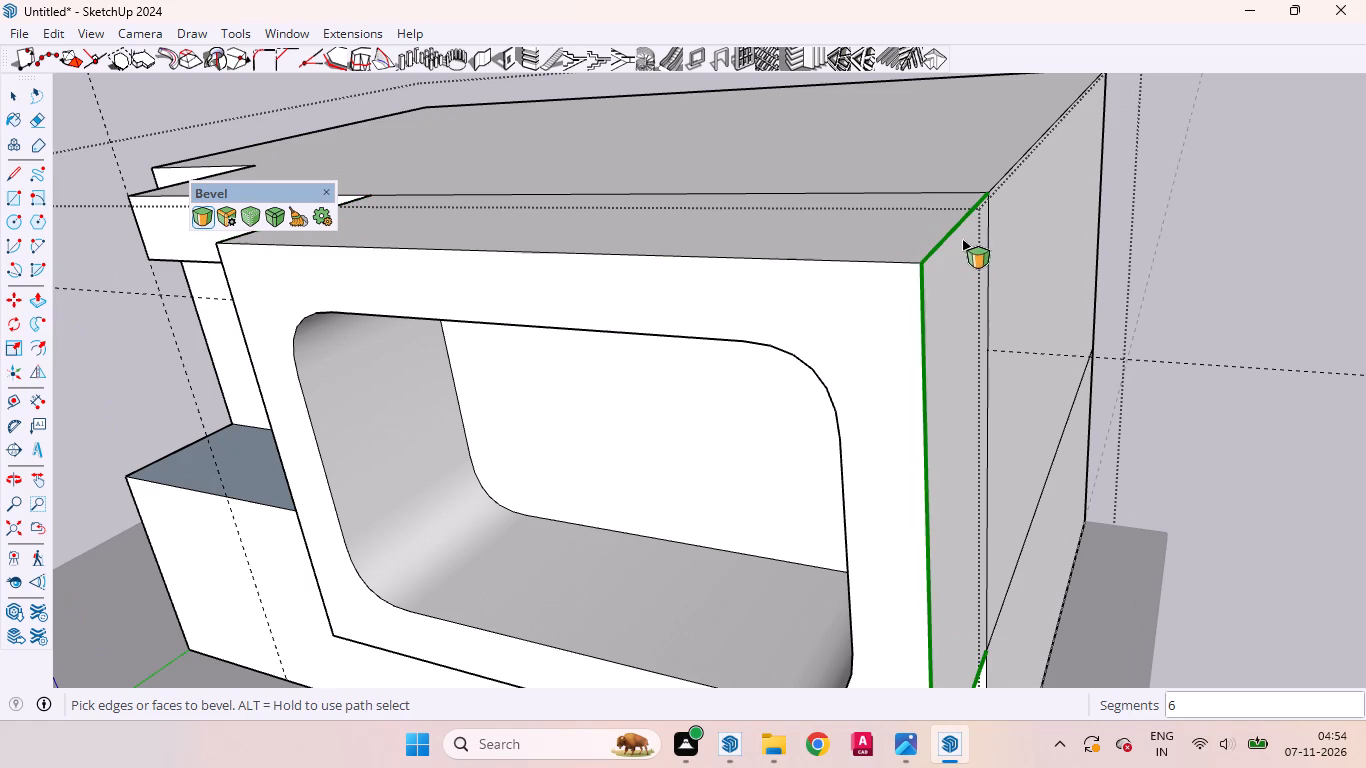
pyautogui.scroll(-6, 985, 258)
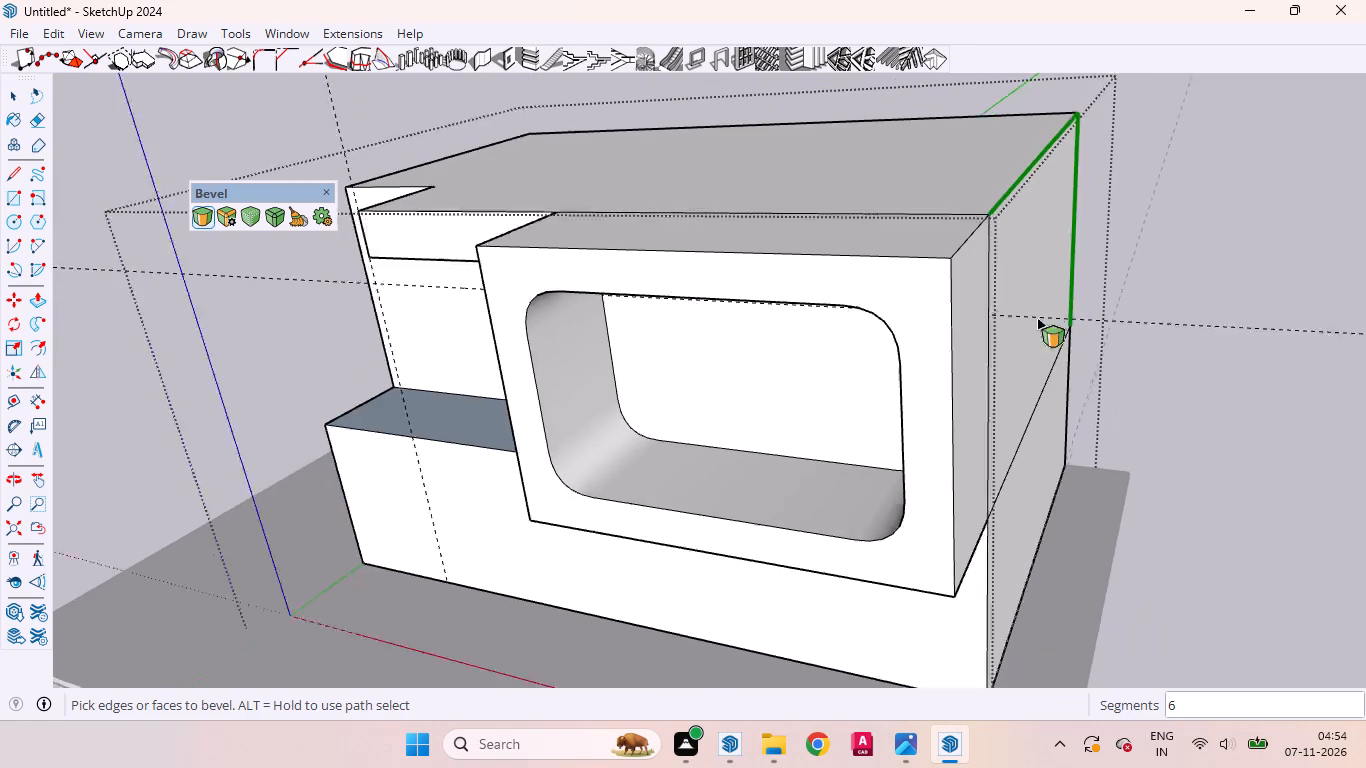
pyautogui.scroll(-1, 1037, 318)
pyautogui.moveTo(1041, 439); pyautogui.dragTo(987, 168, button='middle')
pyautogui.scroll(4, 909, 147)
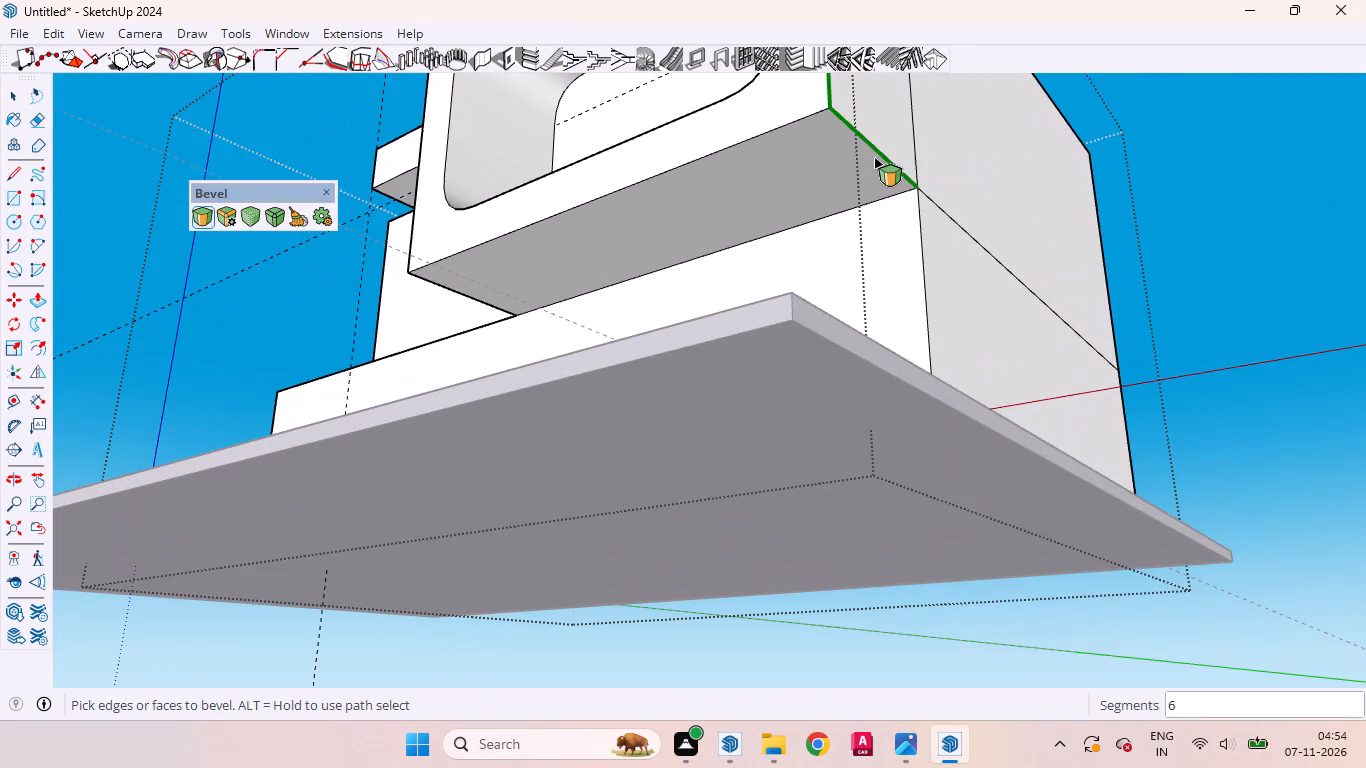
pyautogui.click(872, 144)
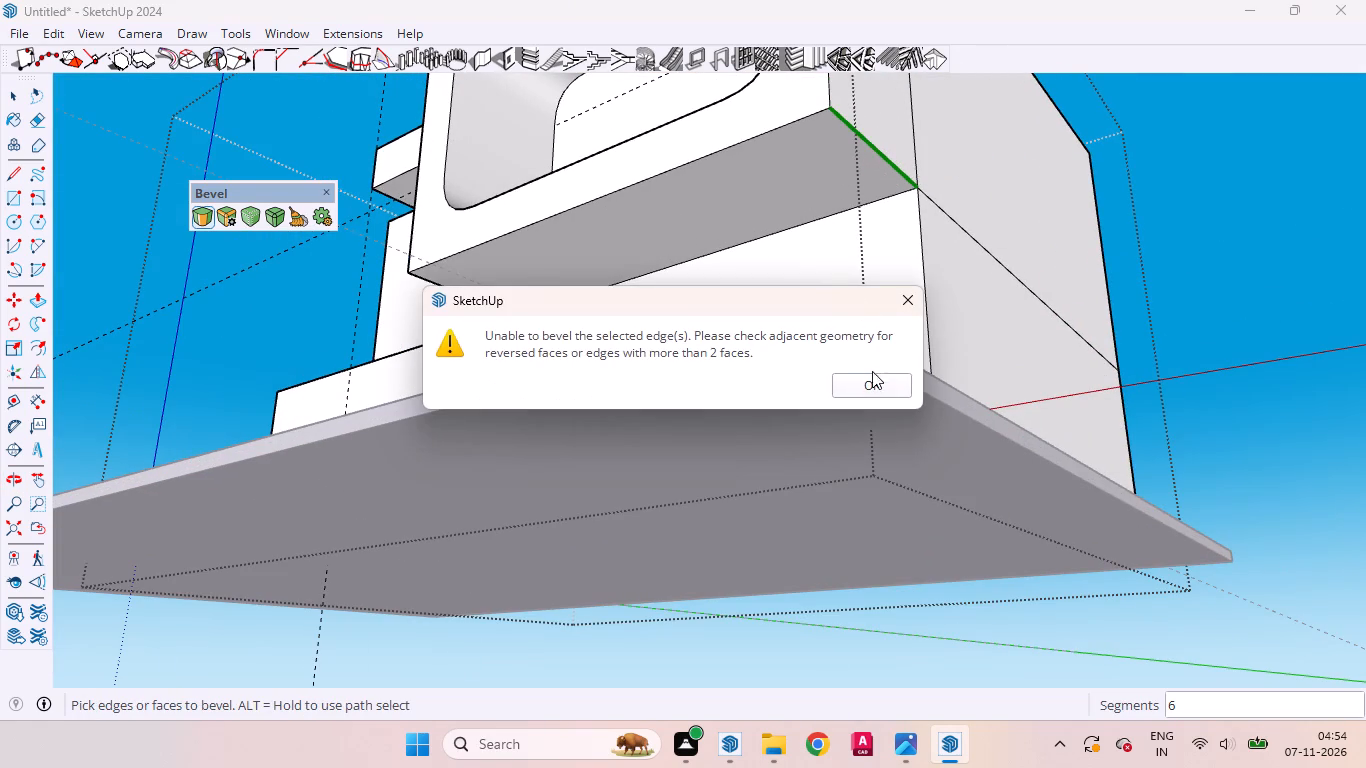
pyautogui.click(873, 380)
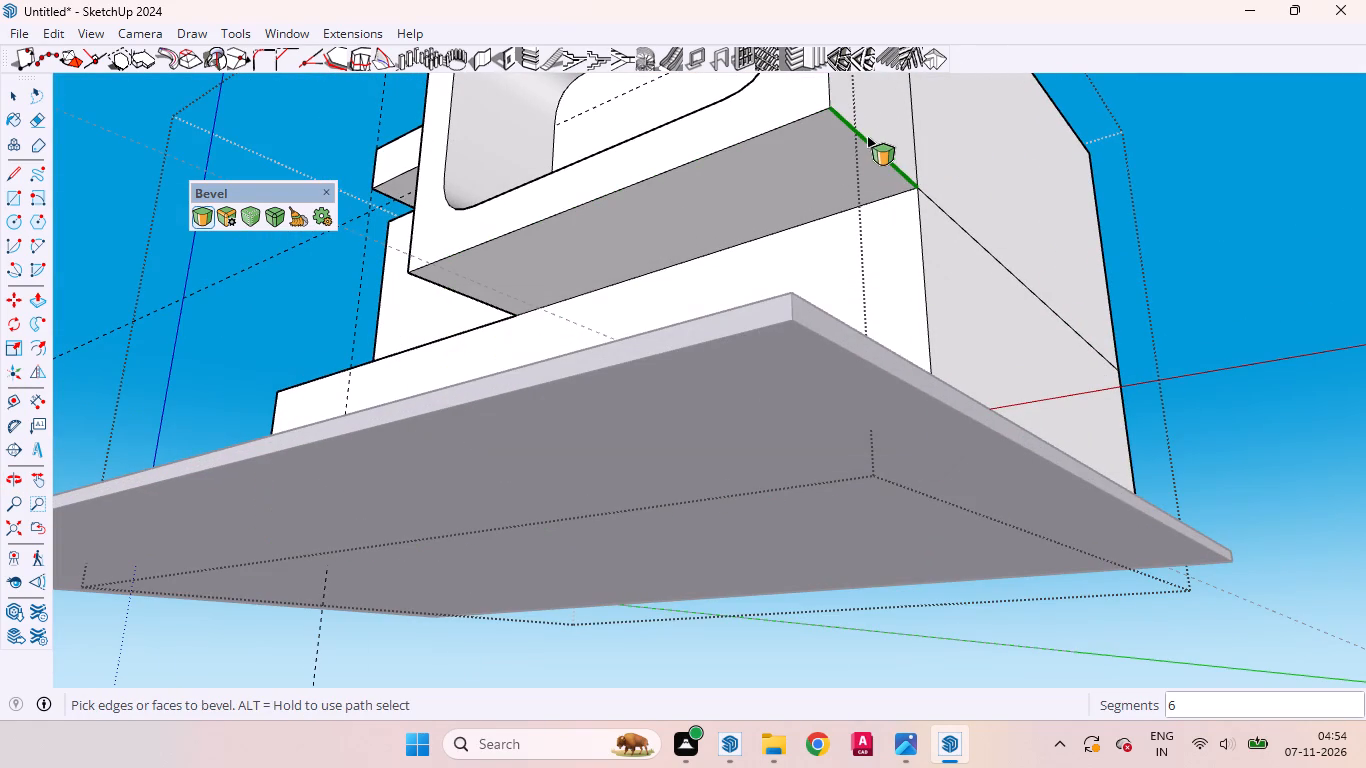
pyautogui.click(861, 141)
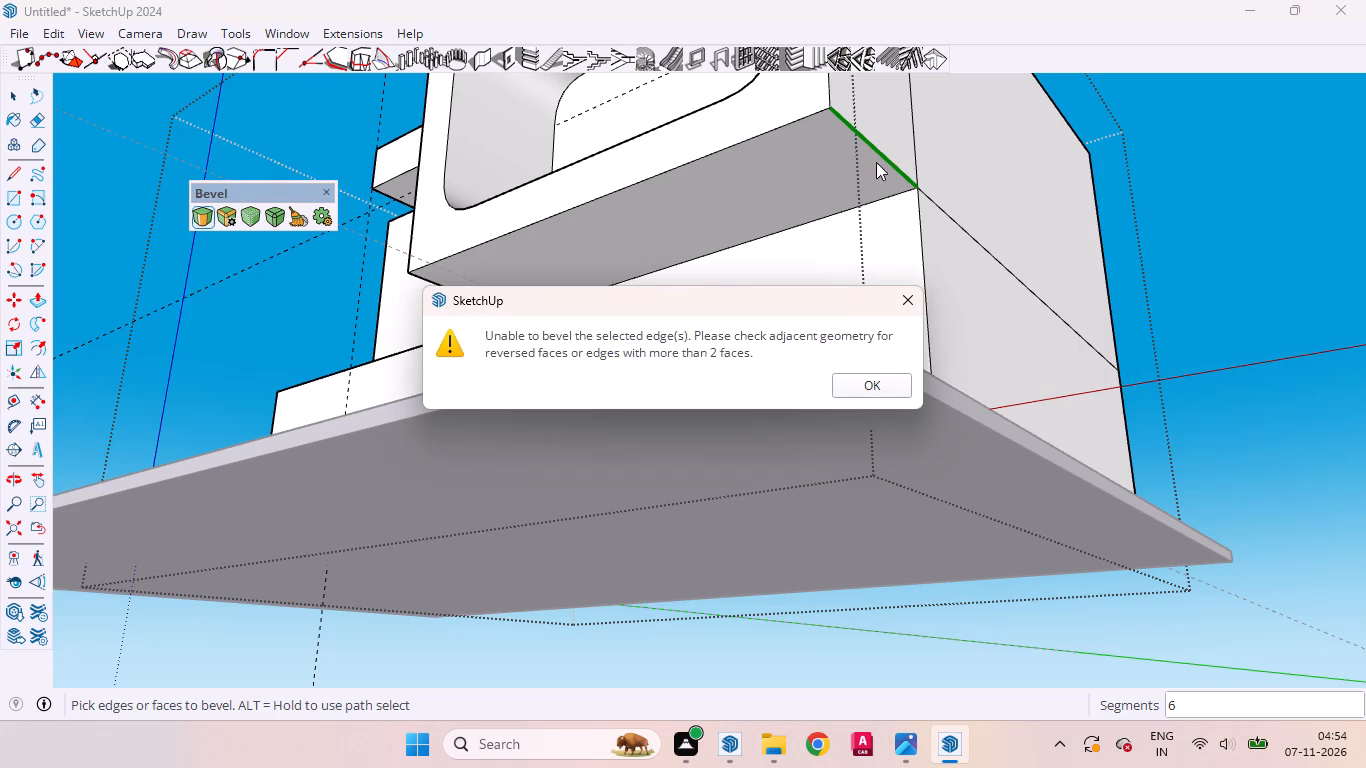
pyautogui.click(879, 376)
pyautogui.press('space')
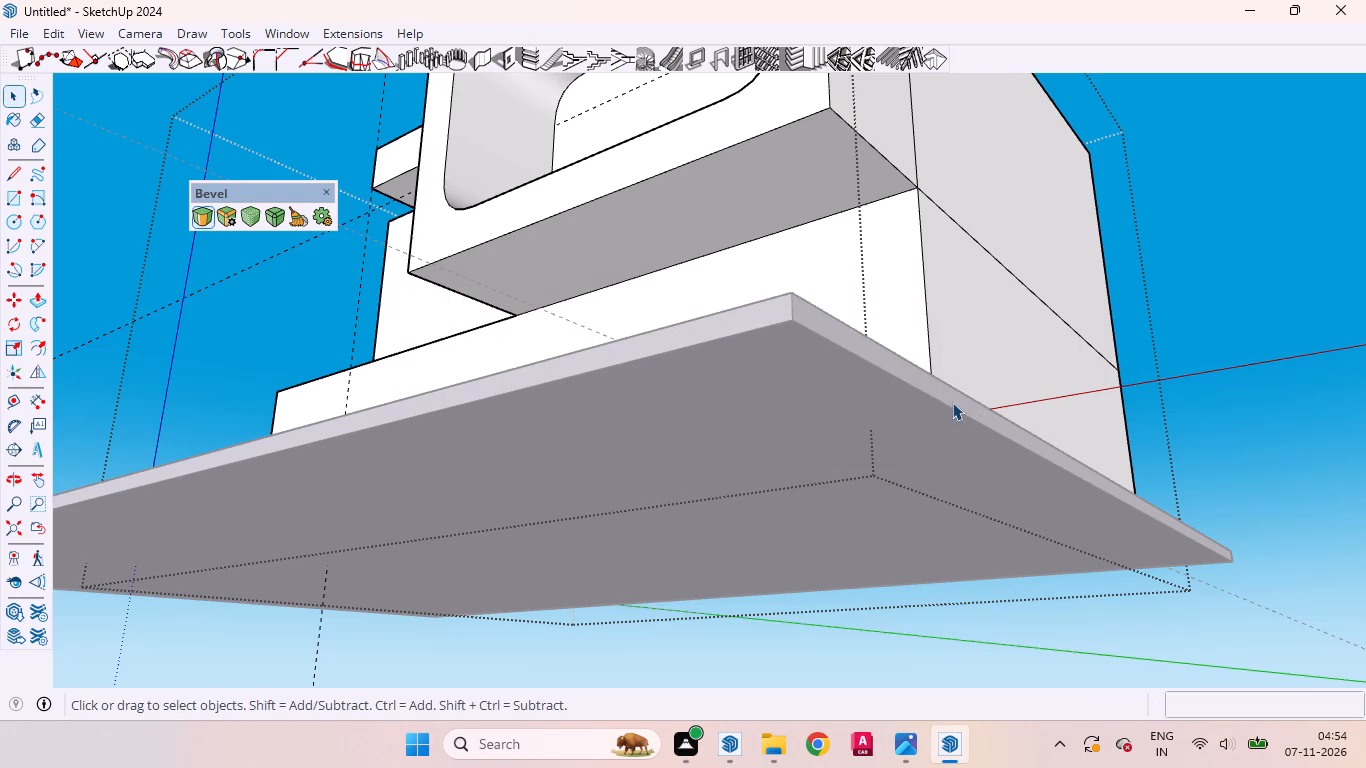
# Place a vertical guide on the framed block's front face, 10" in from its terrace-side edge.
pyautogui.scroll(-8, 1028, 431)
pyautogui.moveTo(1253, 512); pyautogui.dragTo(1365, 727, button='middle')
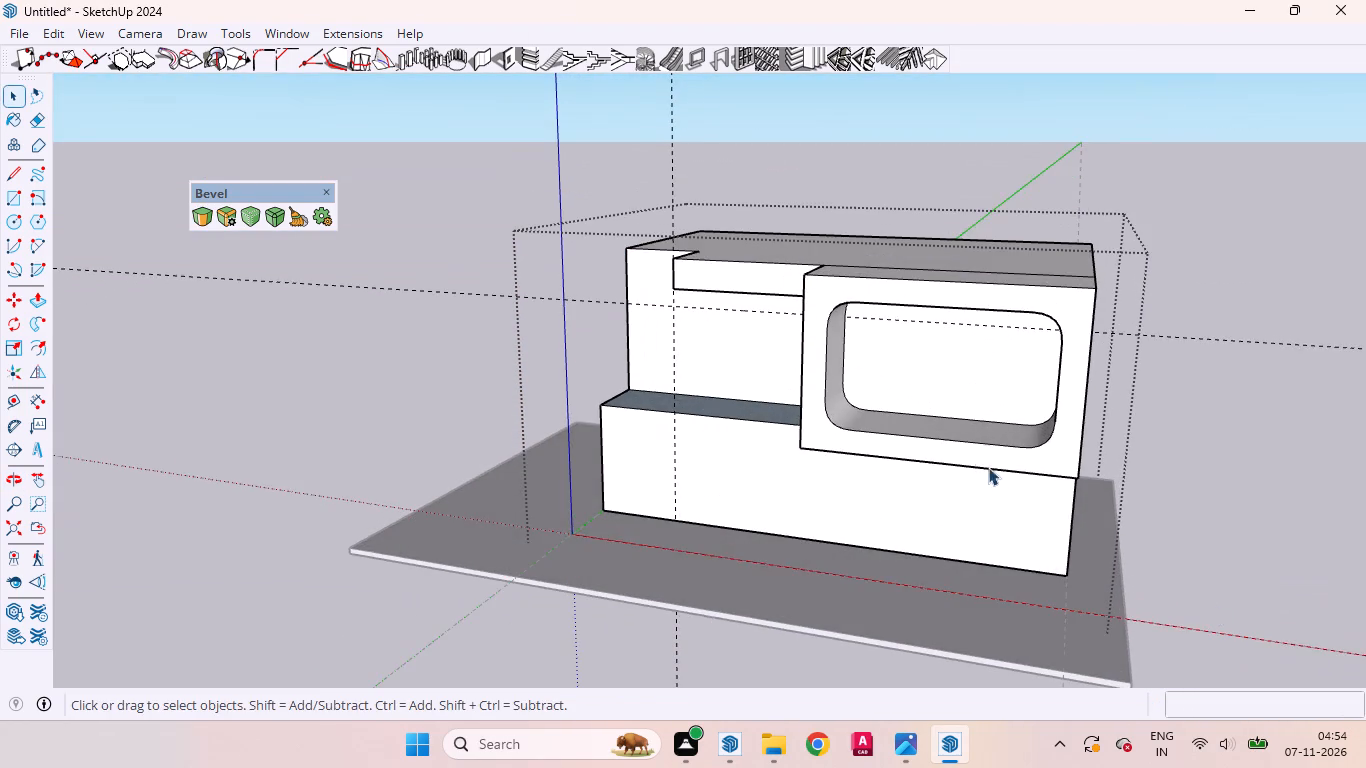
pyautogui.scroll(4, 952, 419)
pyautogui.moveTo(828, 432); pyautogui.dragTo(929, 381, button='middle')
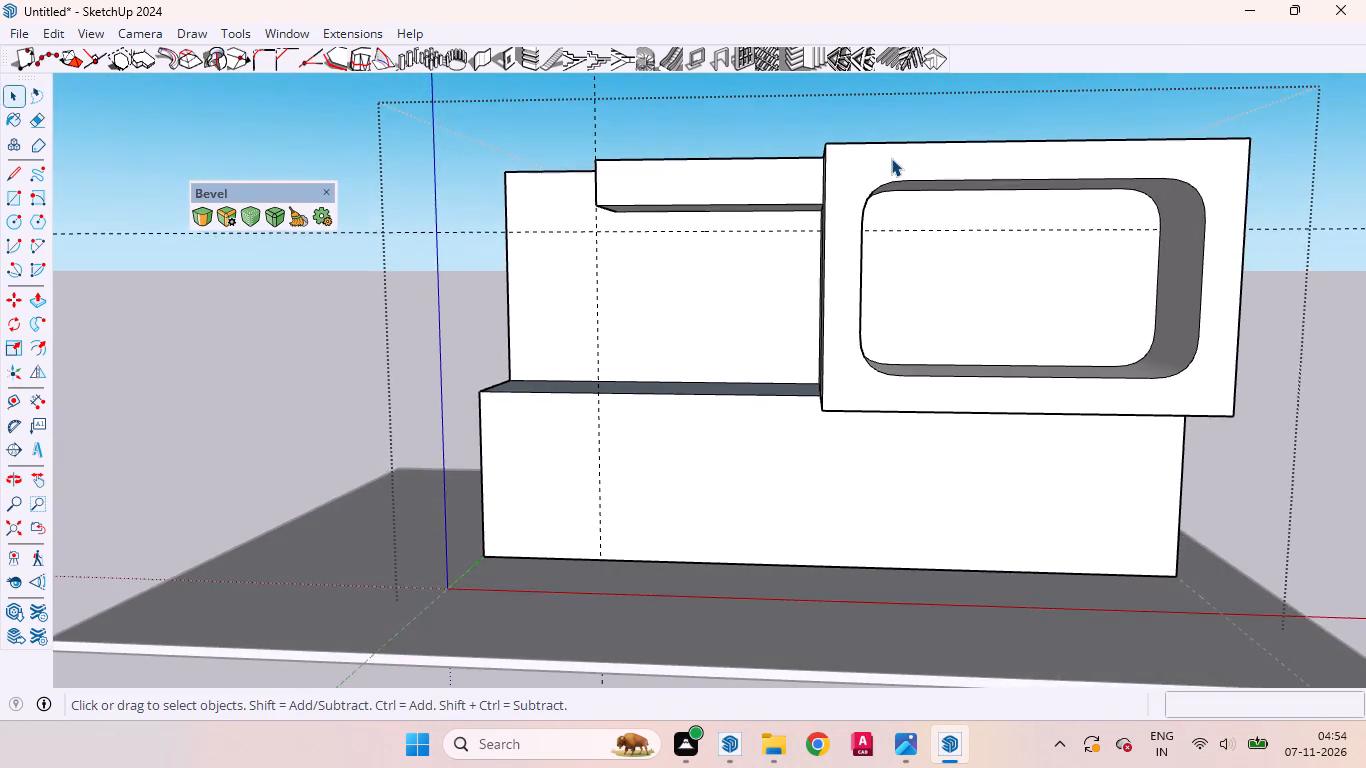
pyautogui.scroll(4, 891, 142)
pyautogui.click(829, 200)
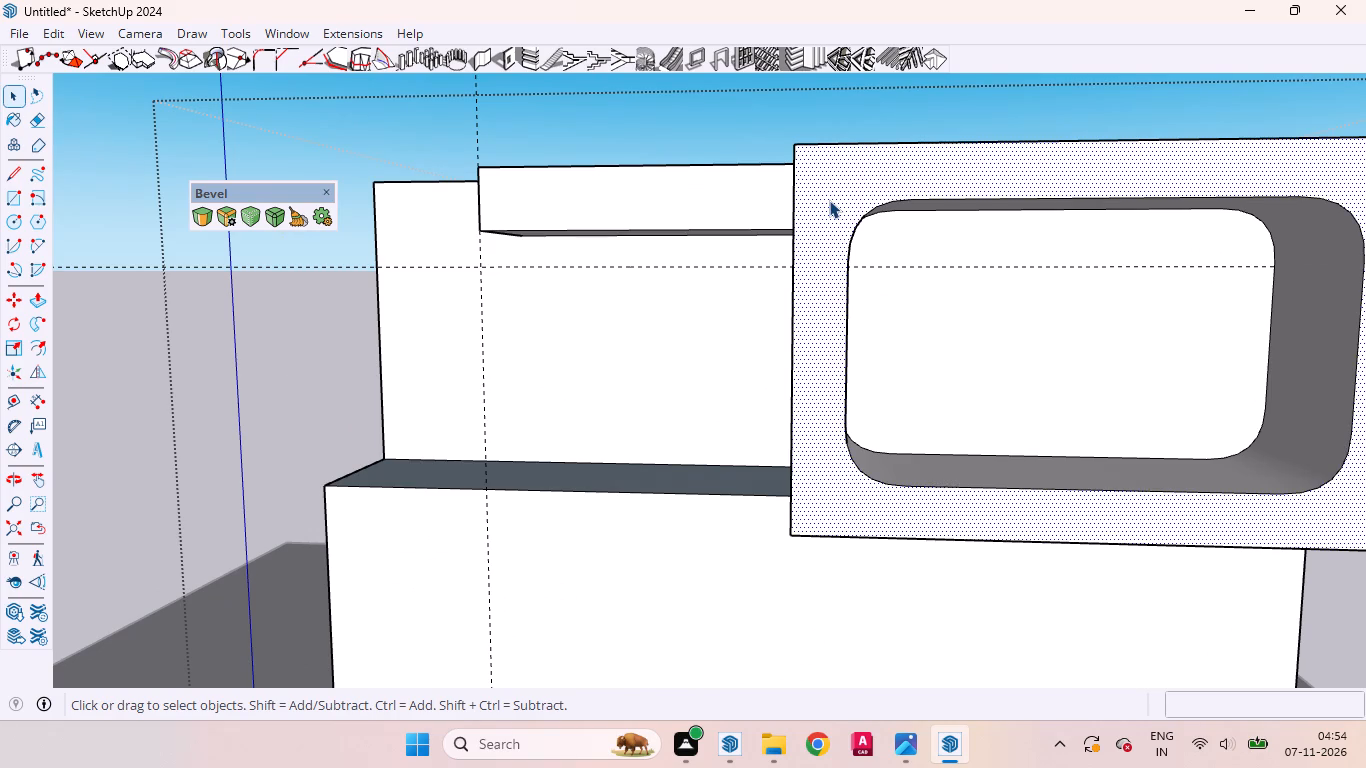
pyautogui.press('t')
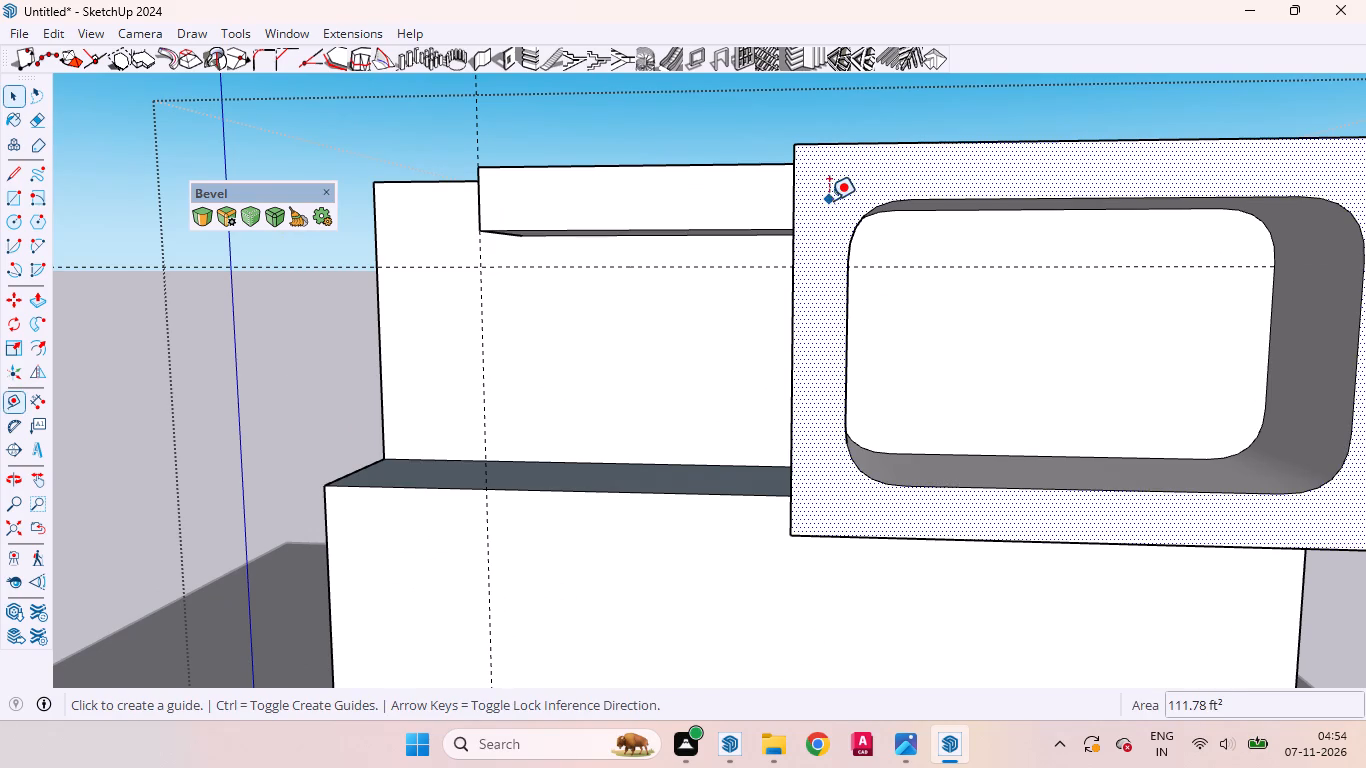
pyautogui.click(795, 198)
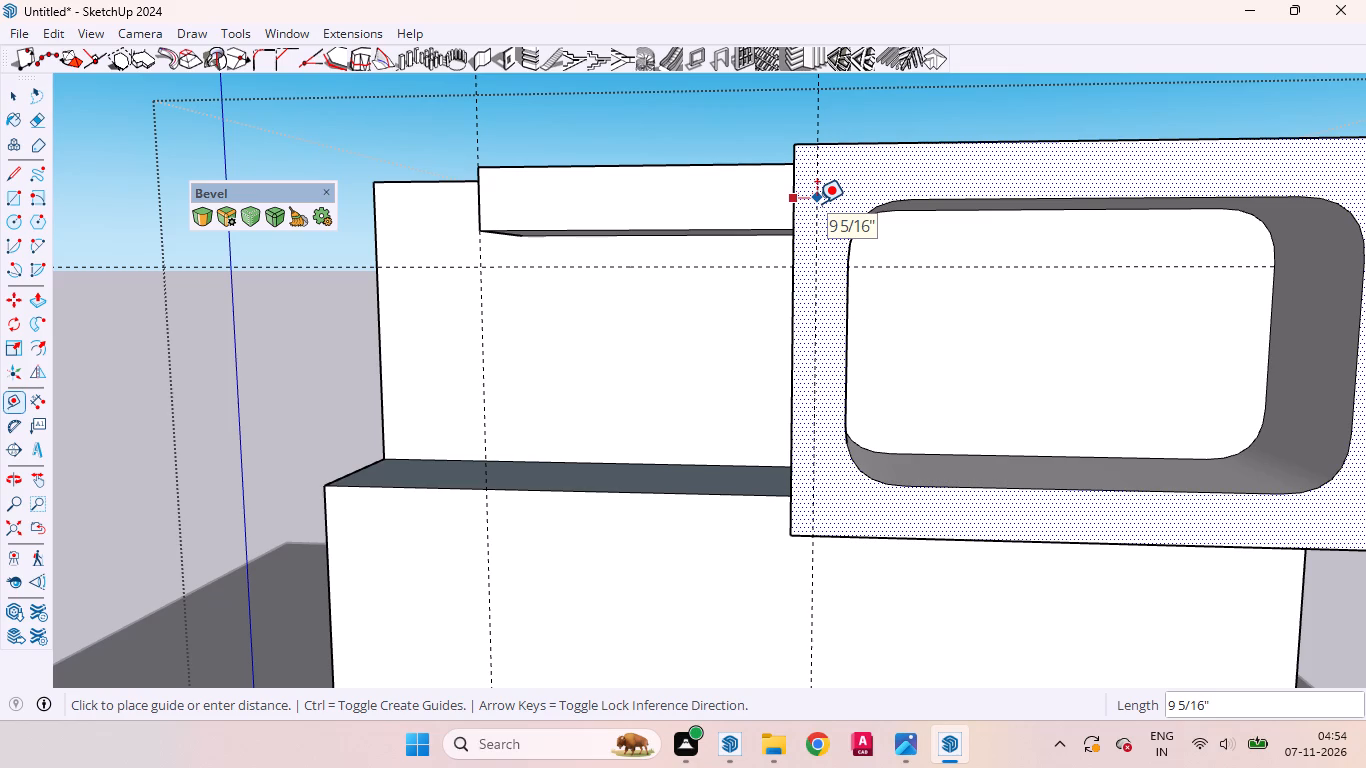
pyautogui.write('10')
pyautogui.press('Return')
# Place a horizontal guide on the framed block's front face, 10" below its top edge.
pyautogui.click(860, 147)
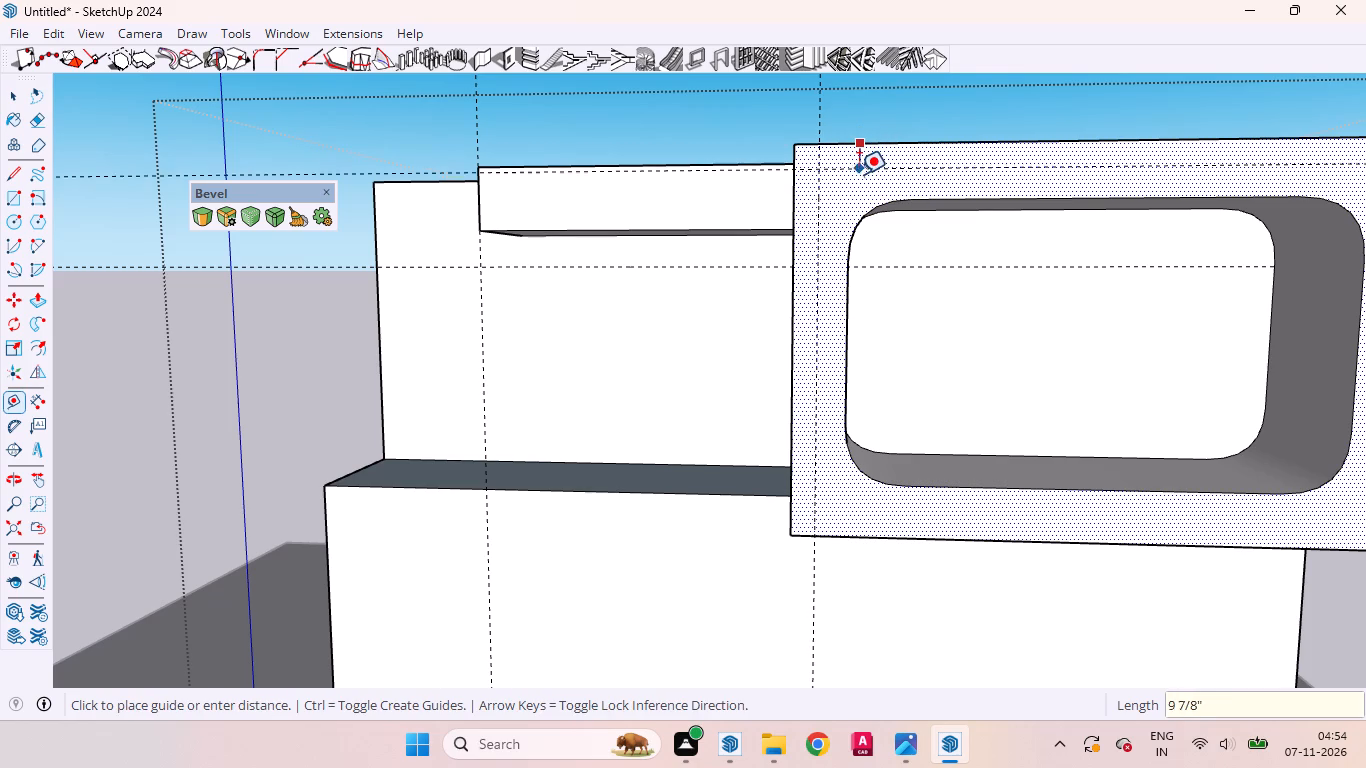
pyautogui.press('1')
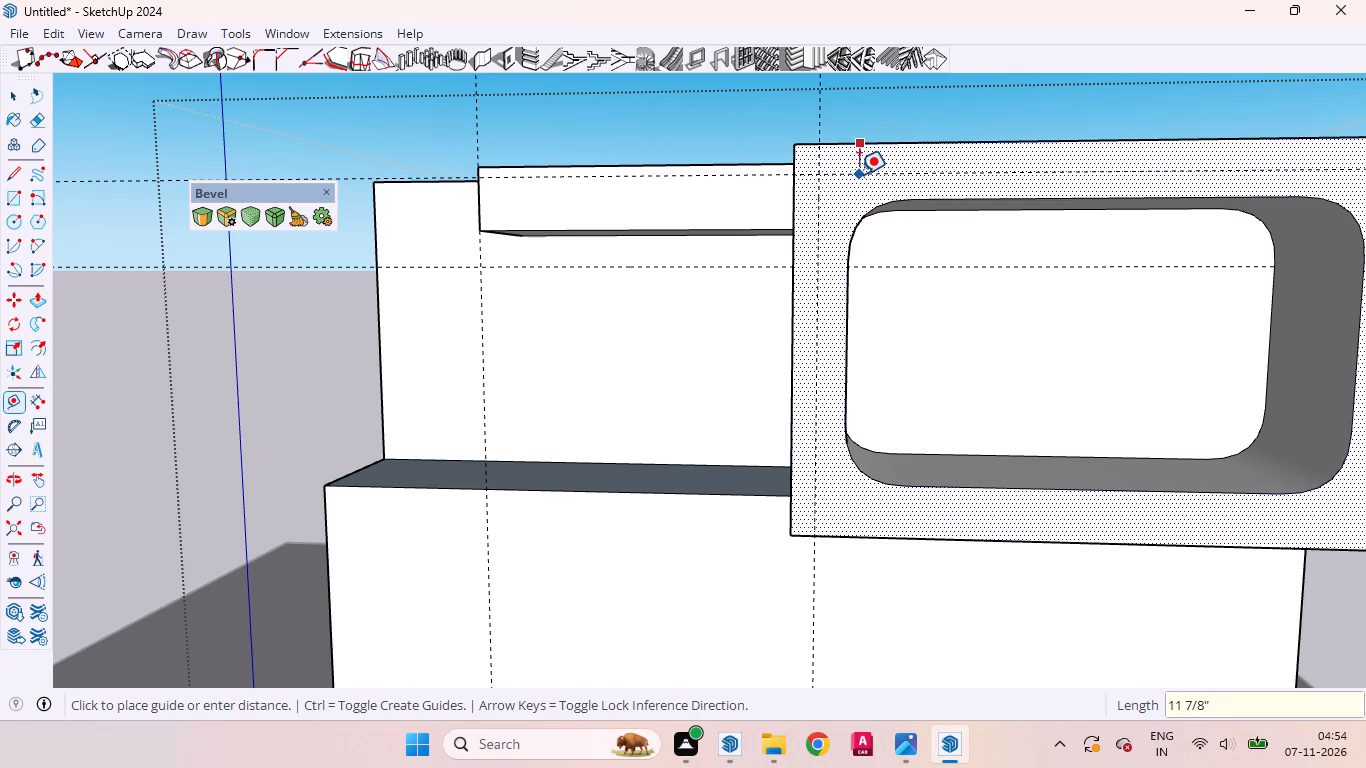
pyautogui.press('0')
pyautogui.press('Return')
# Place a horizontal guide on the framed block's front face, 15" below its top edge.
pyautogui.scroll(-3, 846, 131)
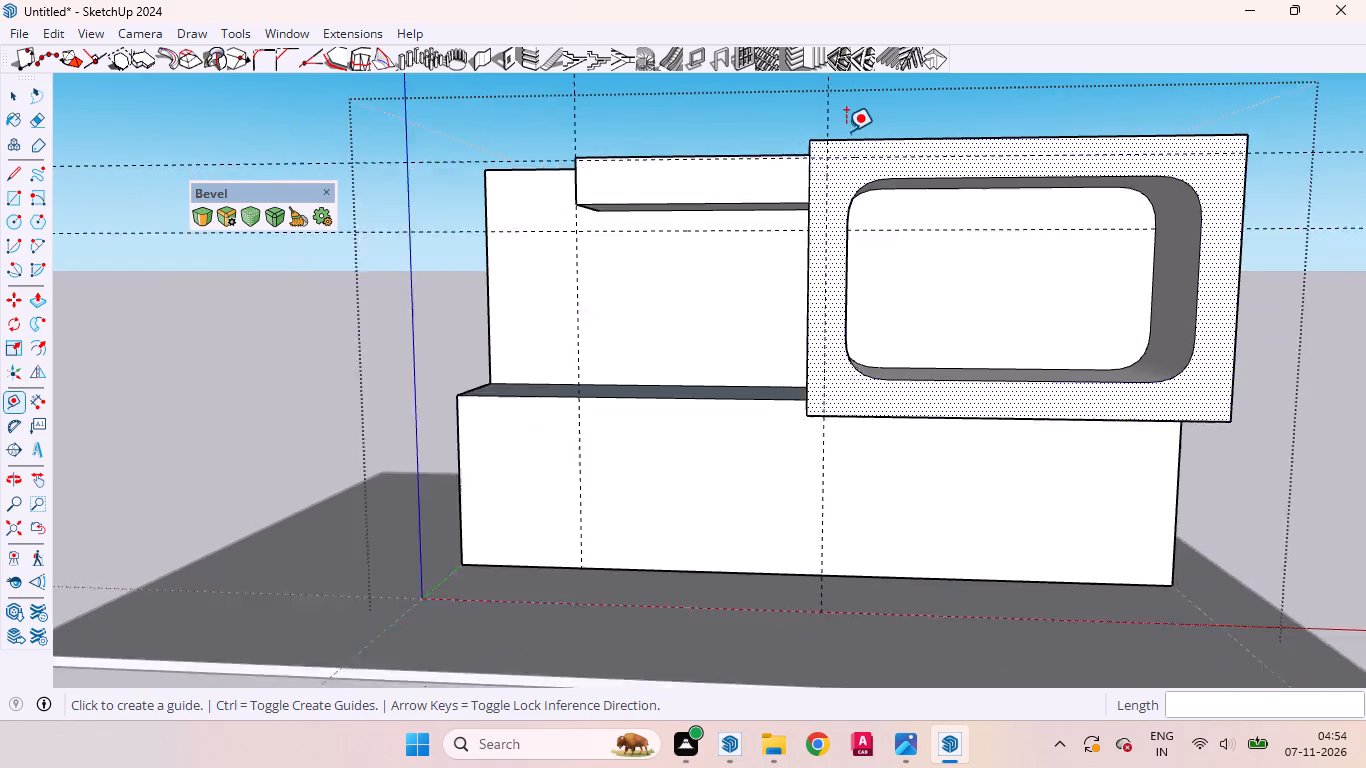
pyautogui.scroll(-1, 846, 131)
pyautogui.scroll(4, 865, 167)
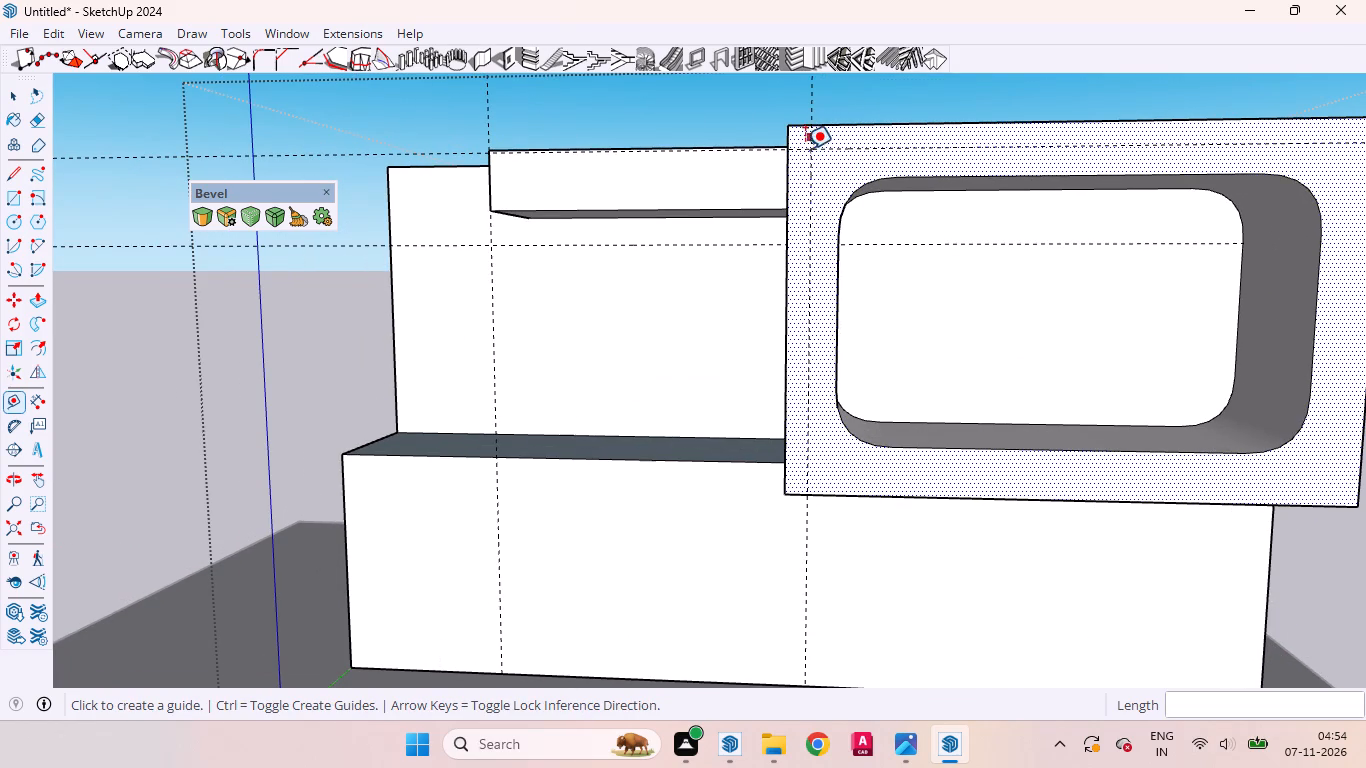
pyautogui.scroll(4, 831, 147)
pyautogui.click(837, 116)
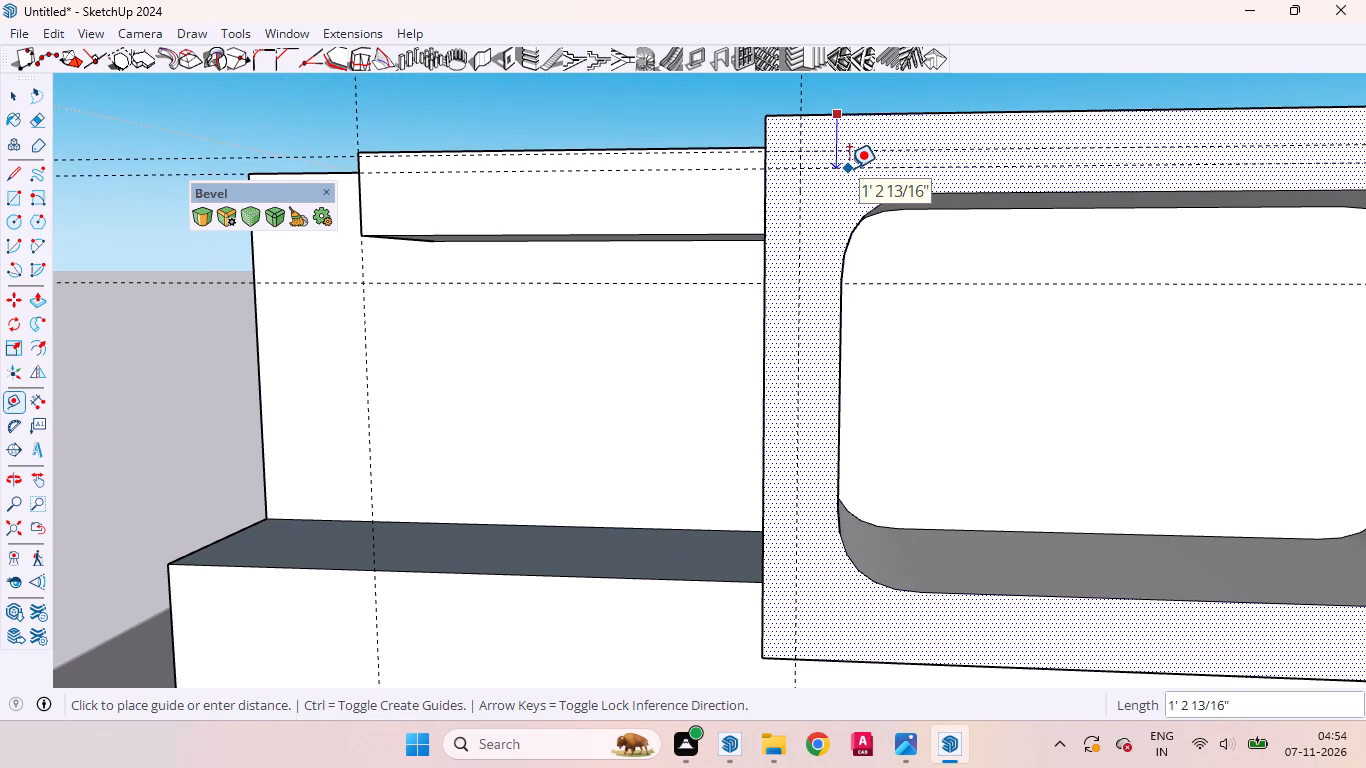
pyautogui.press('1')
pyautogui.press('5')
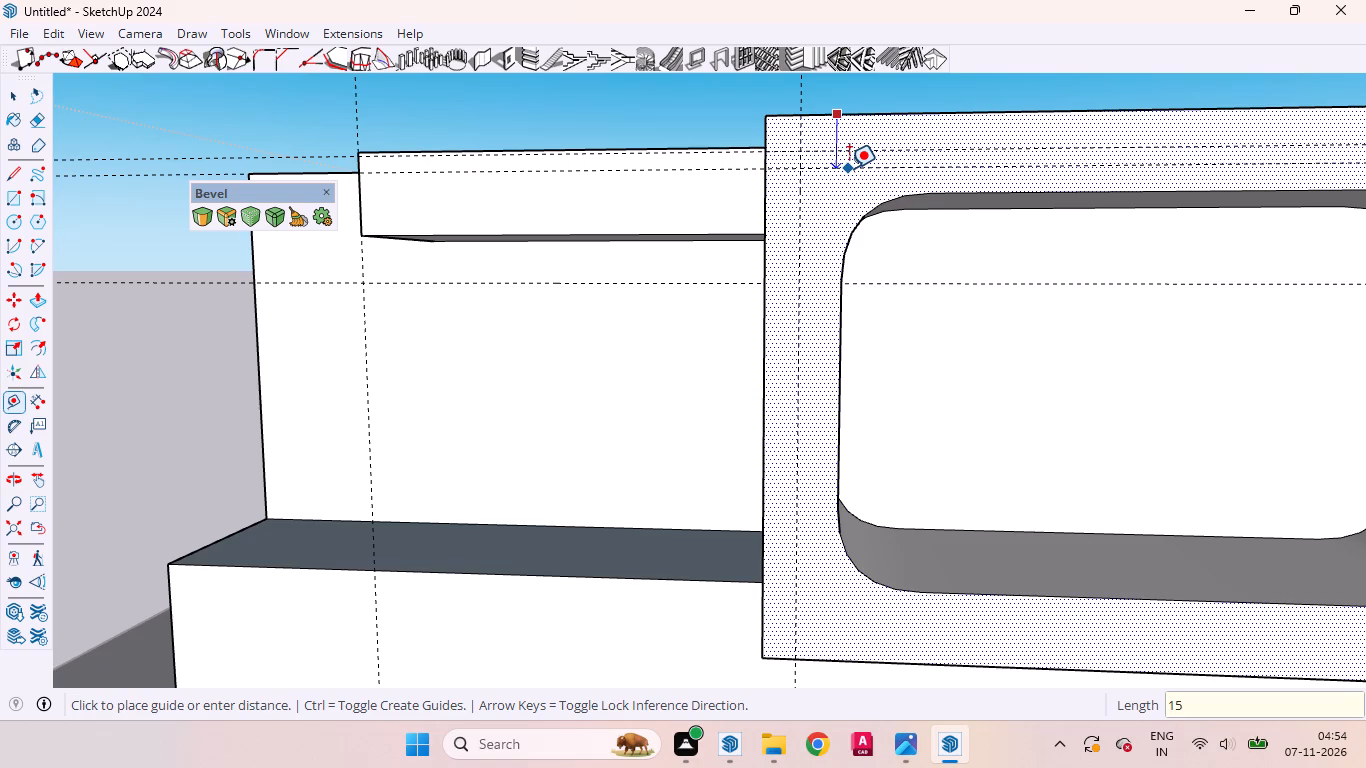
pyautogui.press('Return')
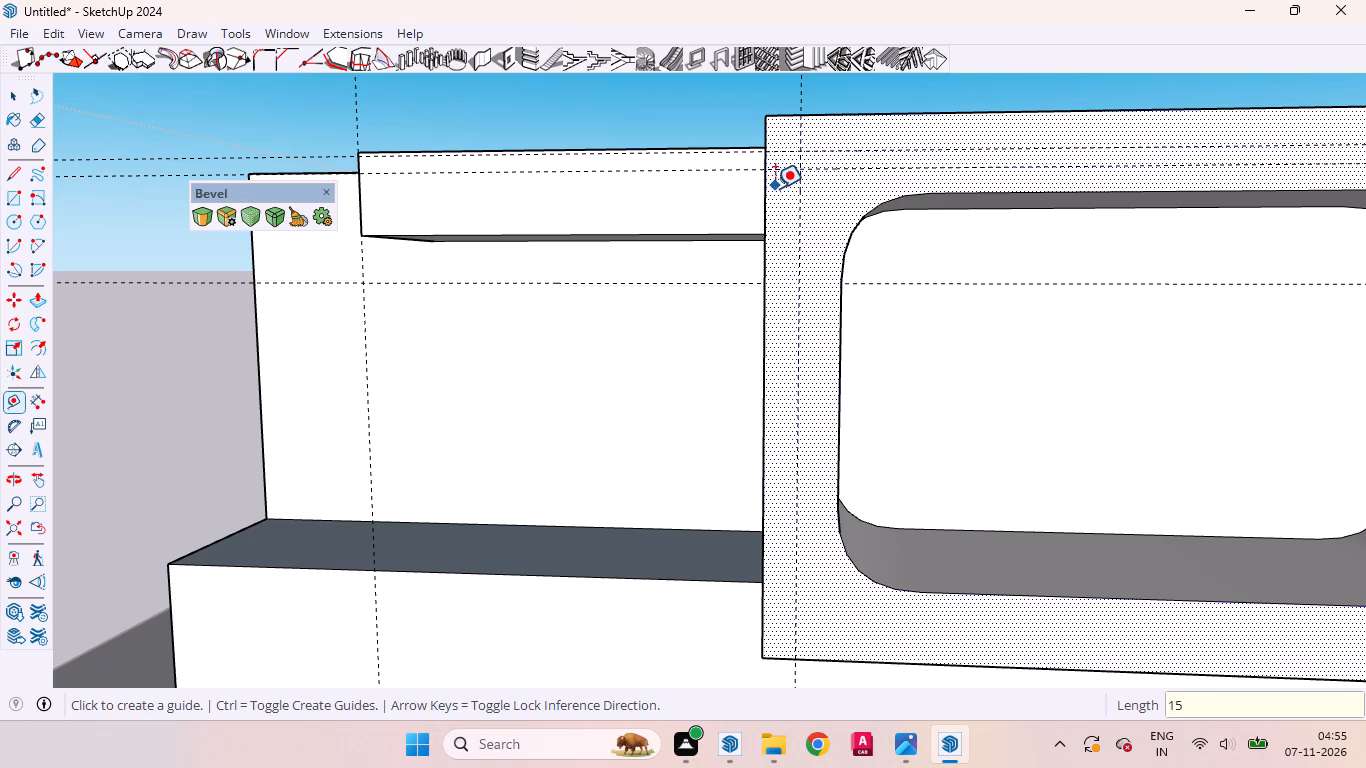
# Place a vertical guide on the framed block's front face, 15" in from its terrace-side edge.
pyautogui.moveTo(768, 192); pyautogui.dragTo(778, 195)
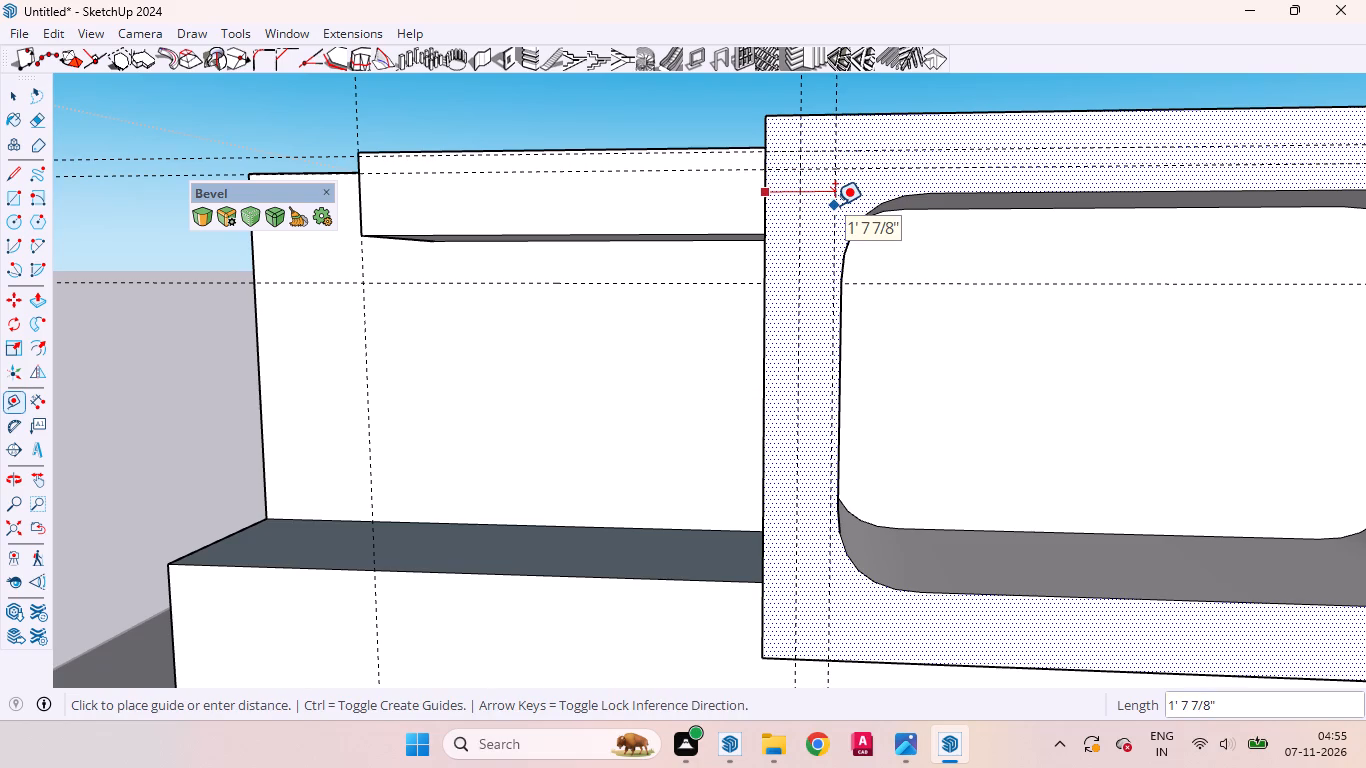
pyautogui.press('1')
pyautogui.press('5')
pyautogui.press('Return')
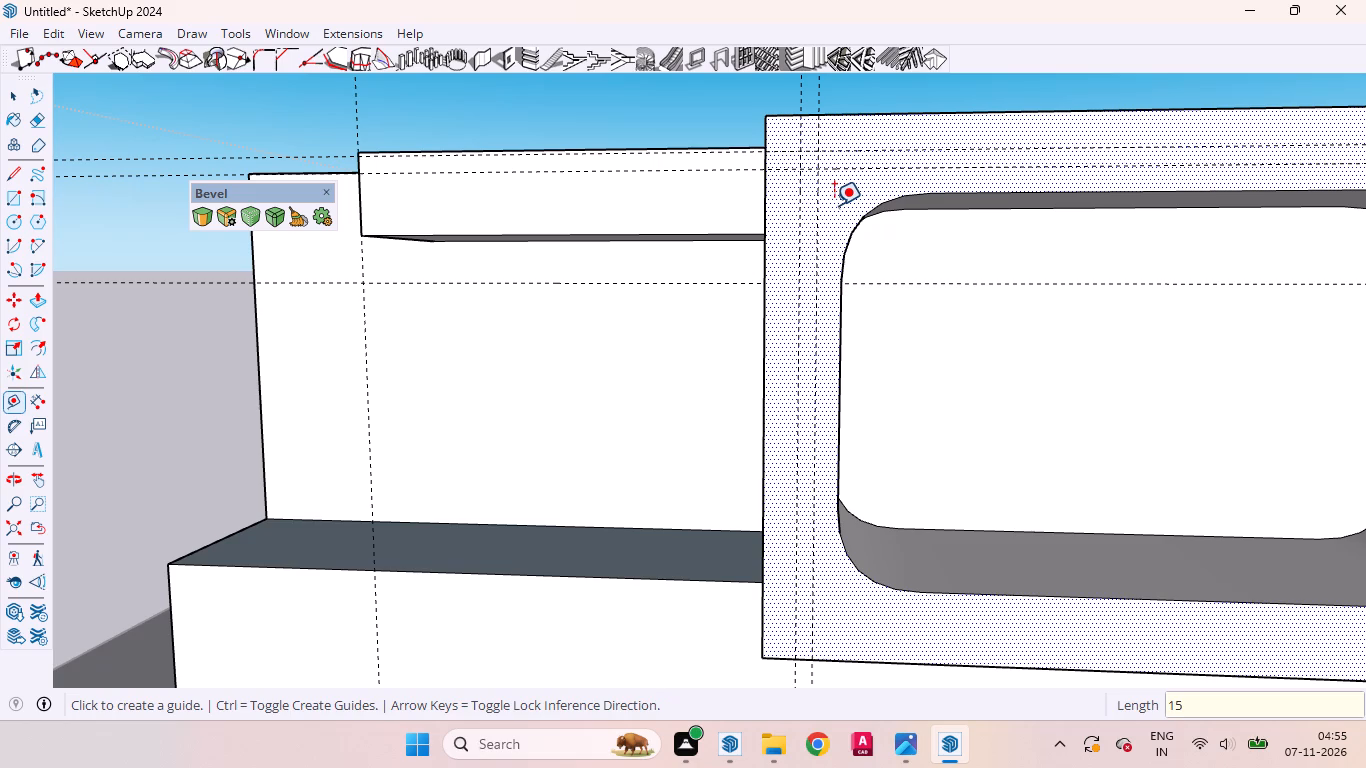
pyautogui.press('space')
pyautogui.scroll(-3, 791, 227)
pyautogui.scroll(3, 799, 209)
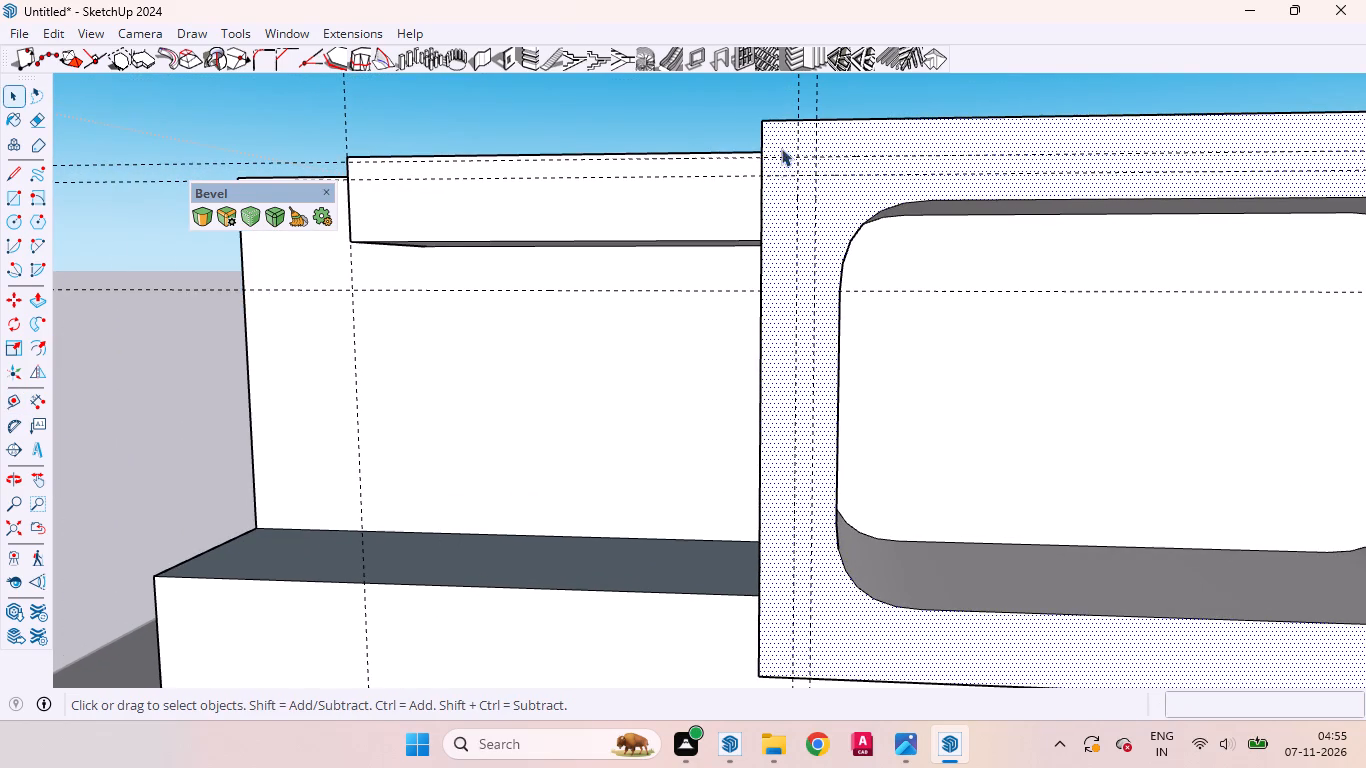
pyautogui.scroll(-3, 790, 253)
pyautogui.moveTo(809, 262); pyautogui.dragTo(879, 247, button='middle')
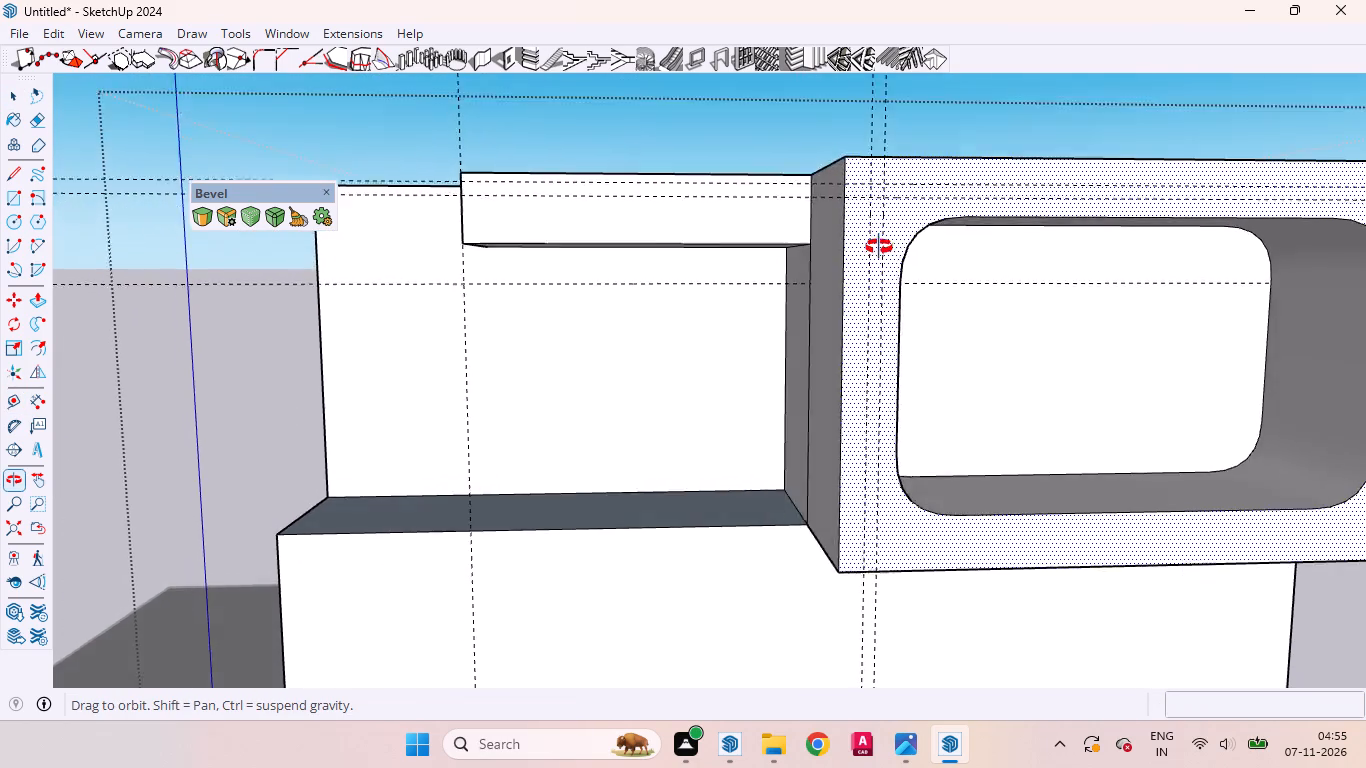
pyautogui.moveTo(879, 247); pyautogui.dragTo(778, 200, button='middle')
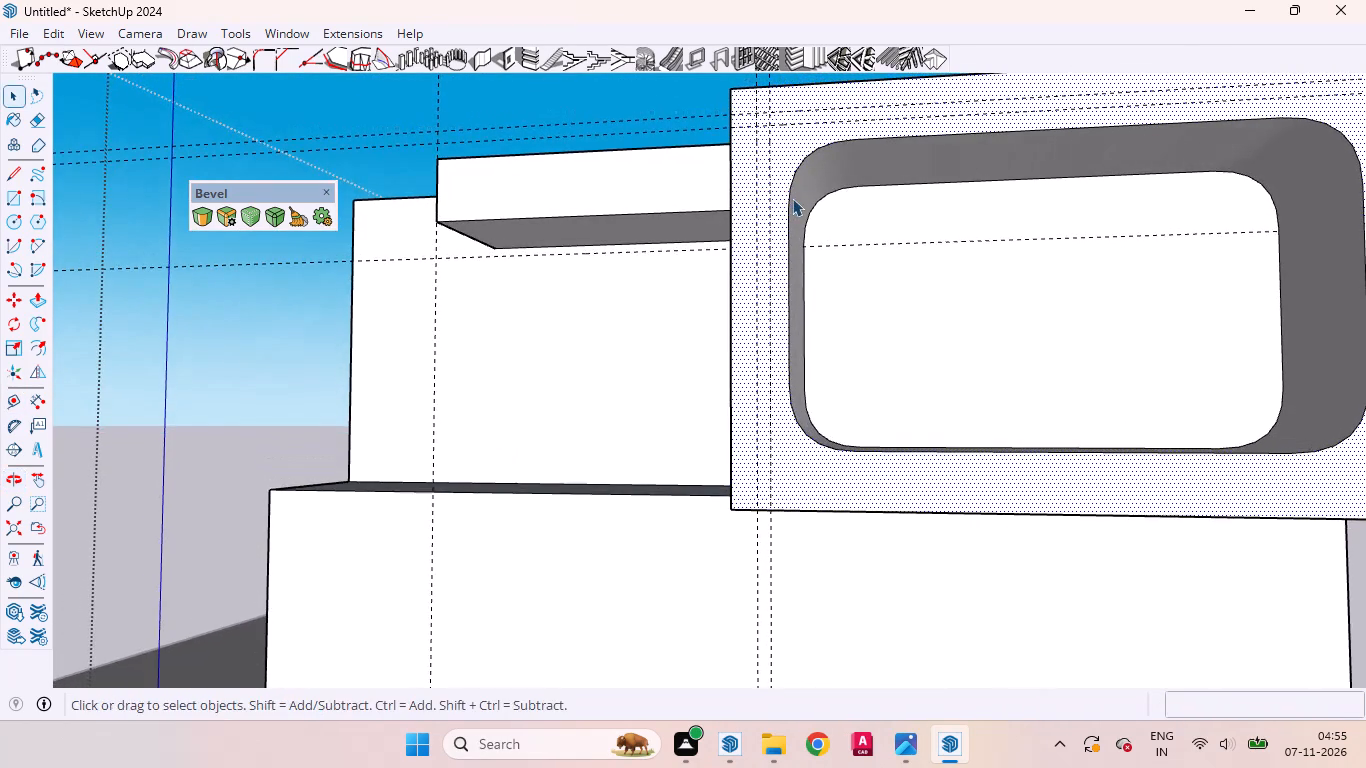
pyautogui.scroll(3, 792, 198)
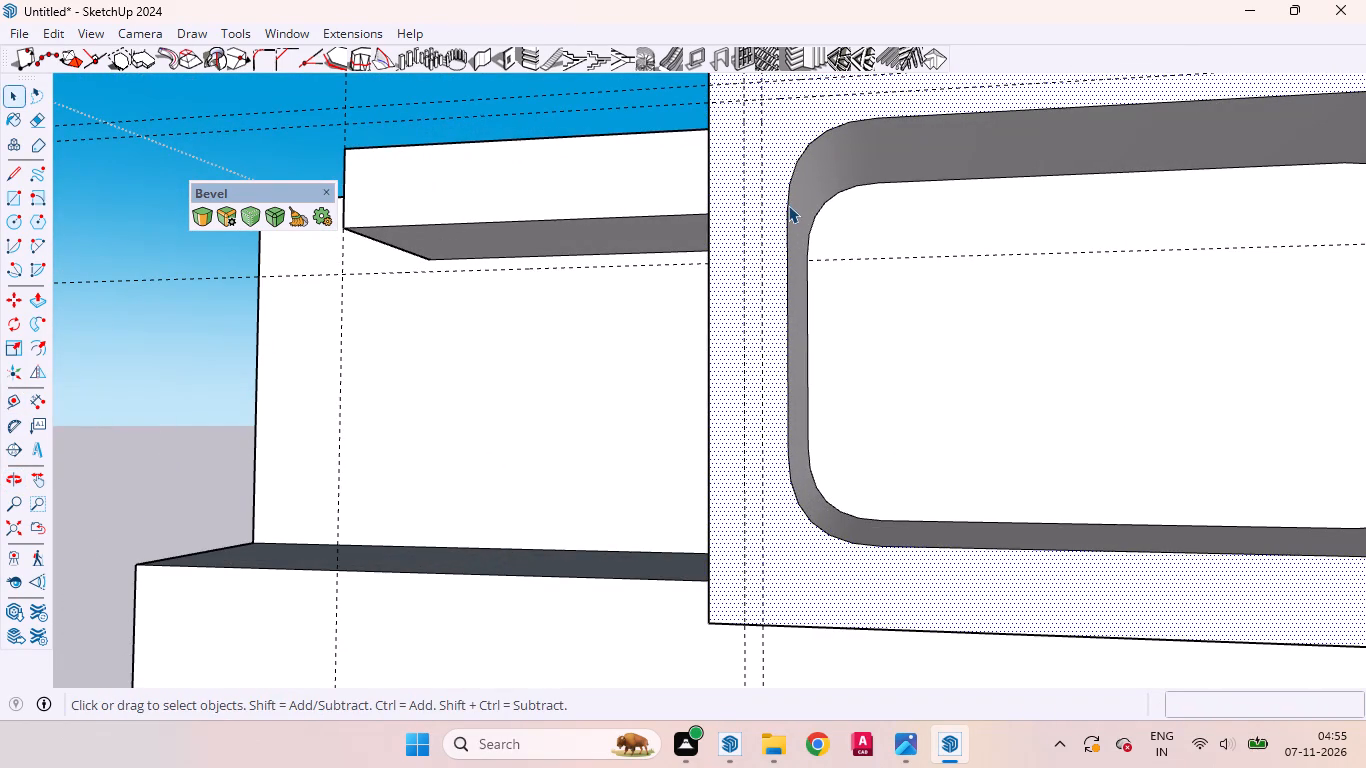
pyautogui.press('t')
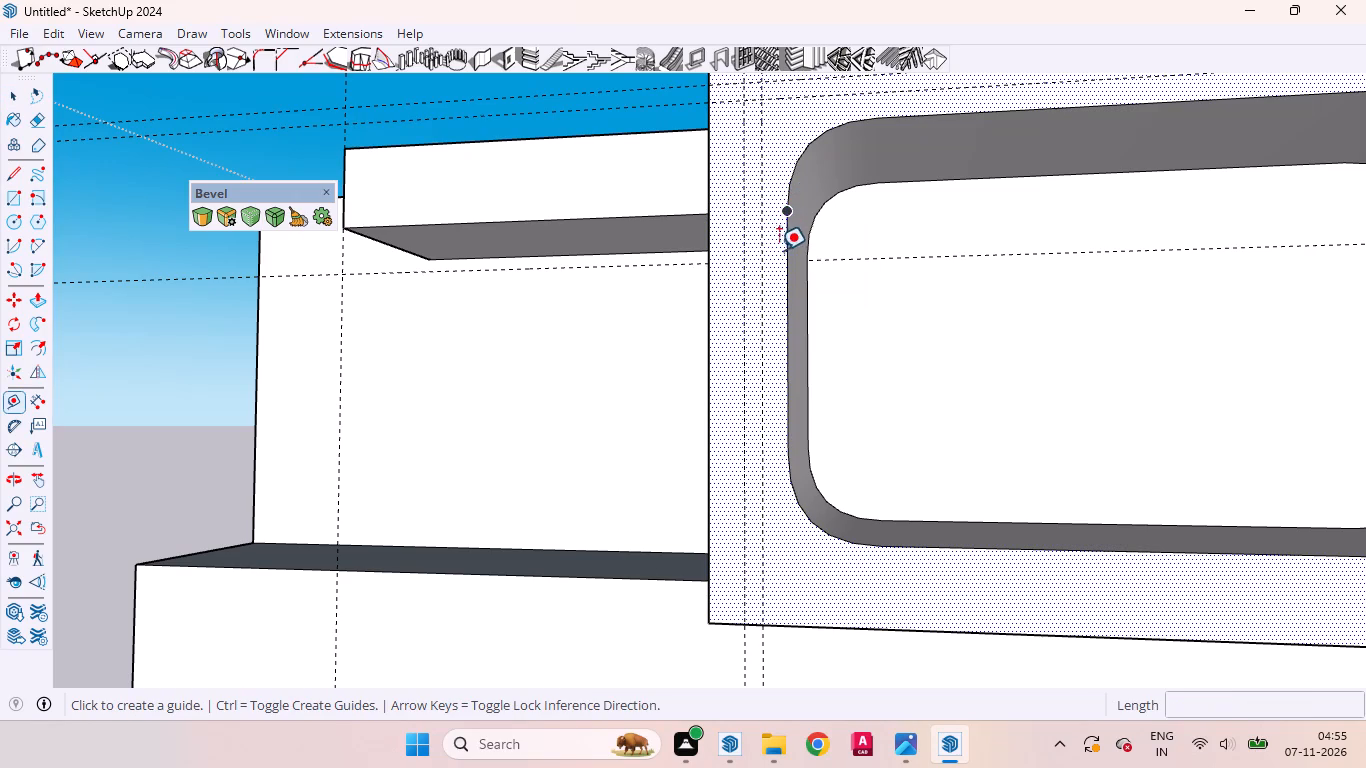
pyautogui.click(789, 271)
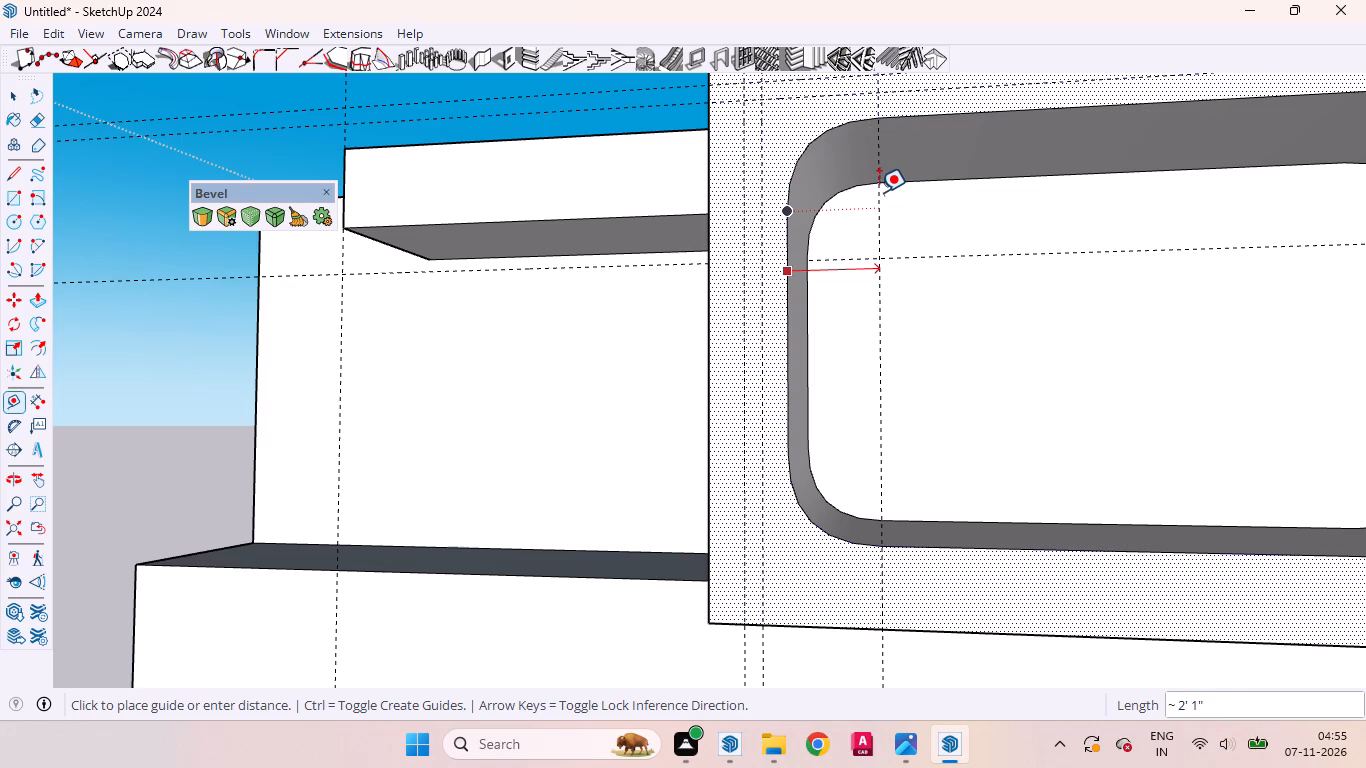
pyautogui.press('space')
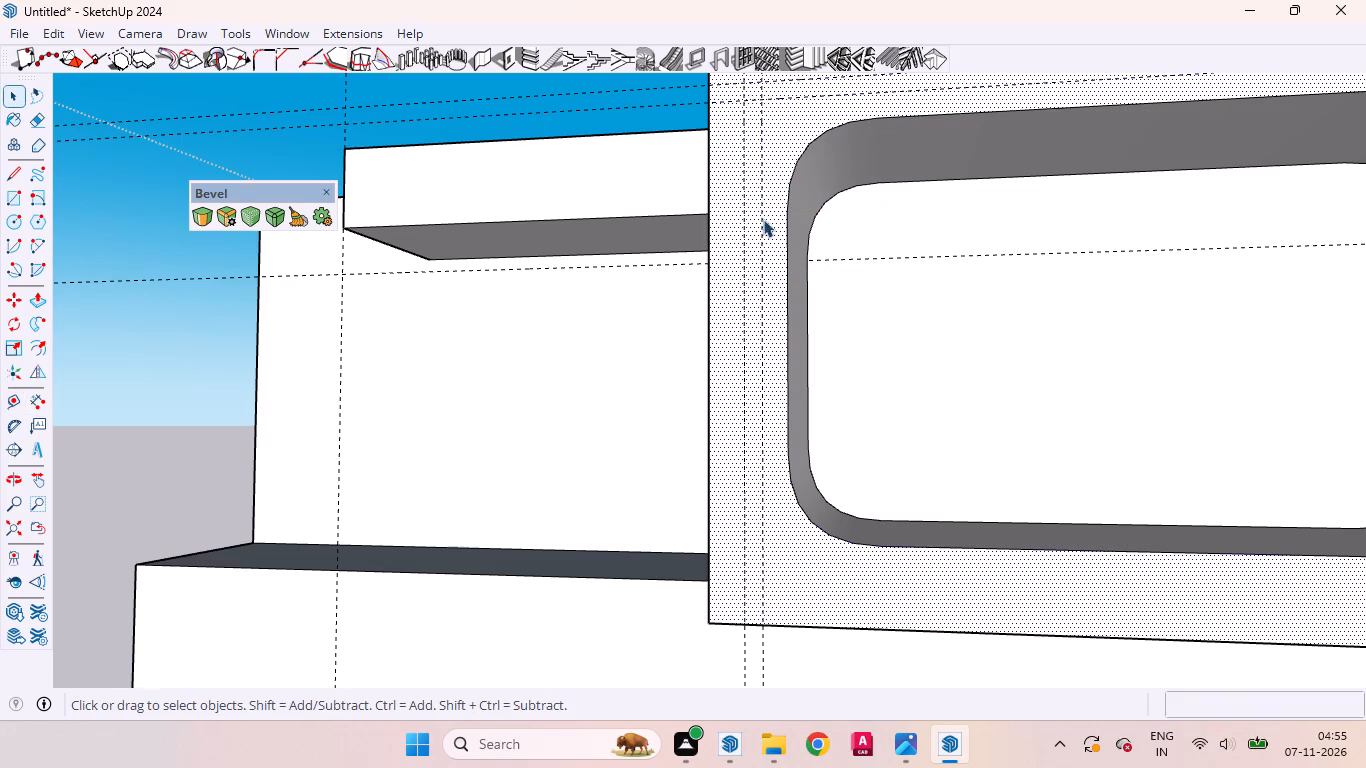
# Place a vertical guide on the framed block's front face, 24" in from its terrace-side edge.
pyautogui.moveTo(773, 235); pyautogui.dragTo(824, 325, button='middle')
pyautogui.scroll(-3, 824, 328)
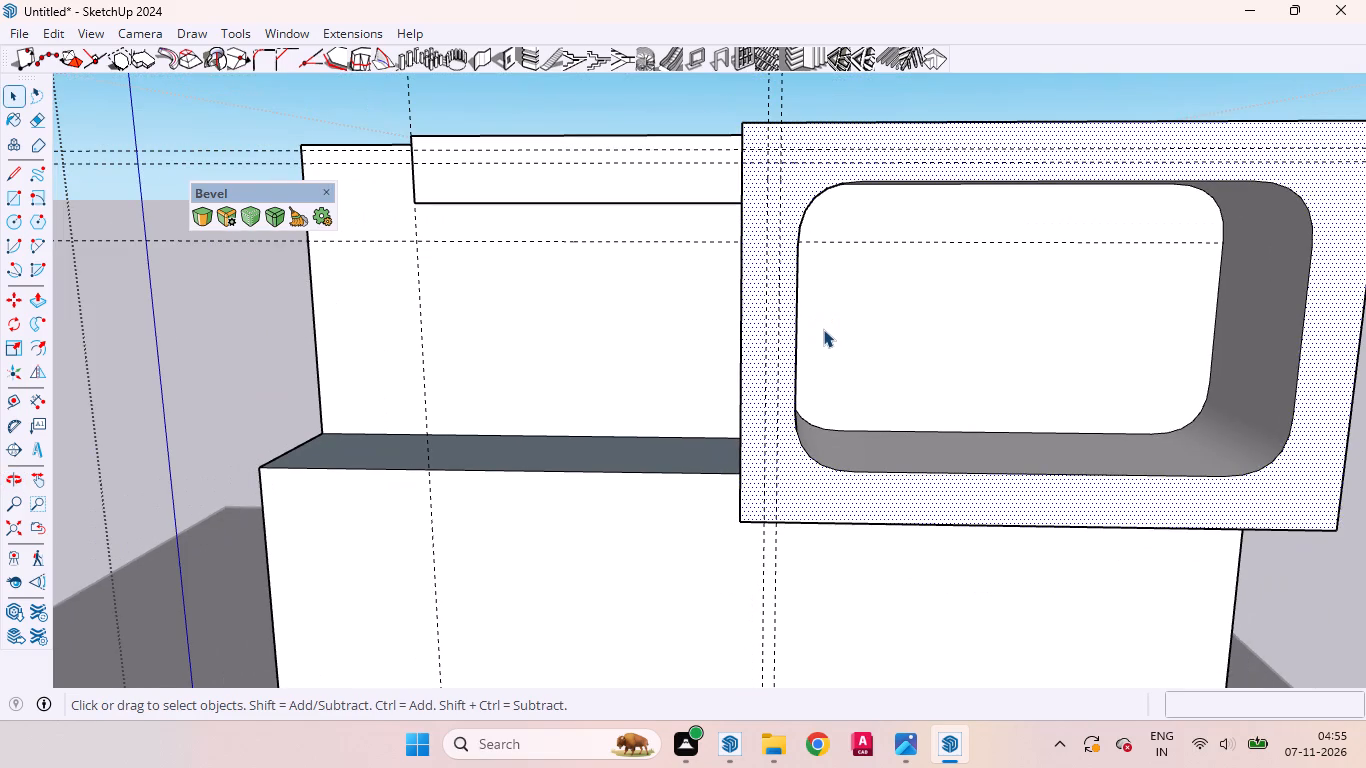
pyautogui.press('t')
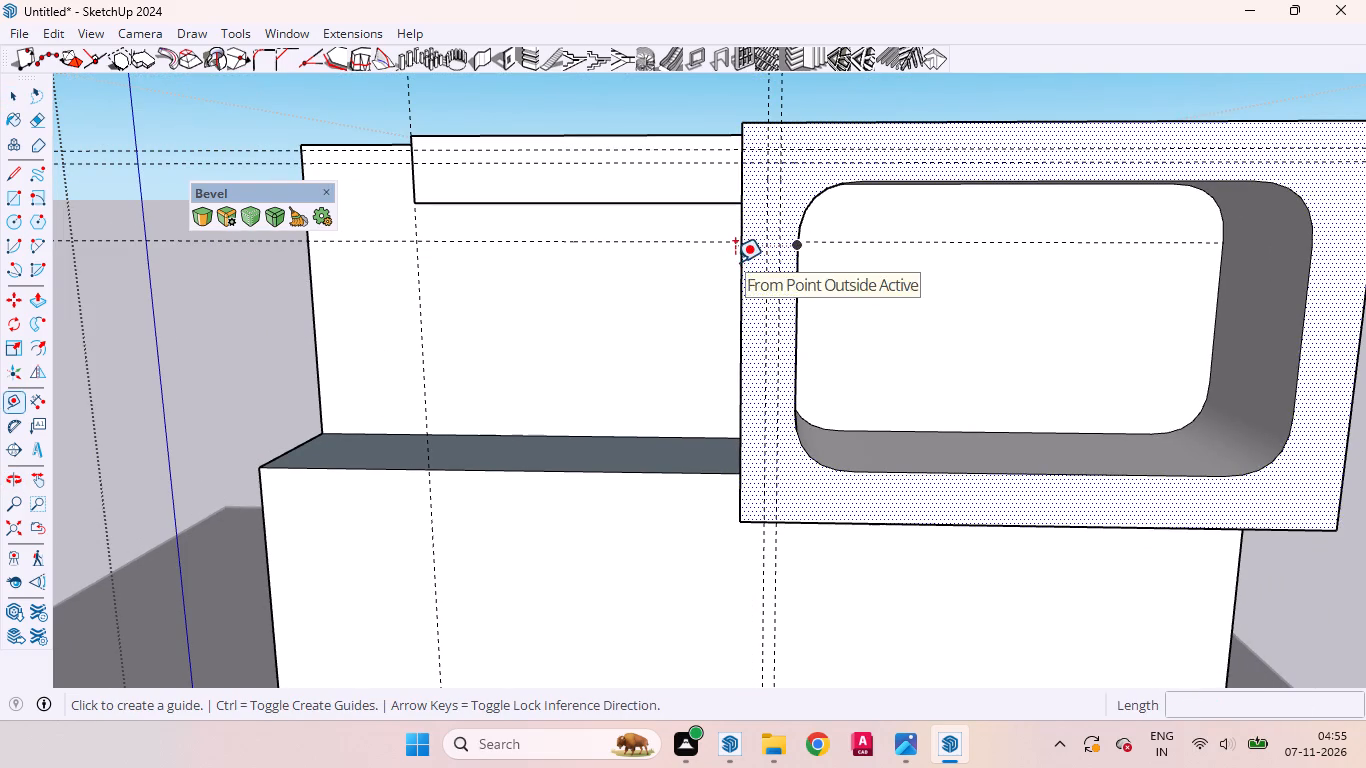
pyautogui.click(740, 271)
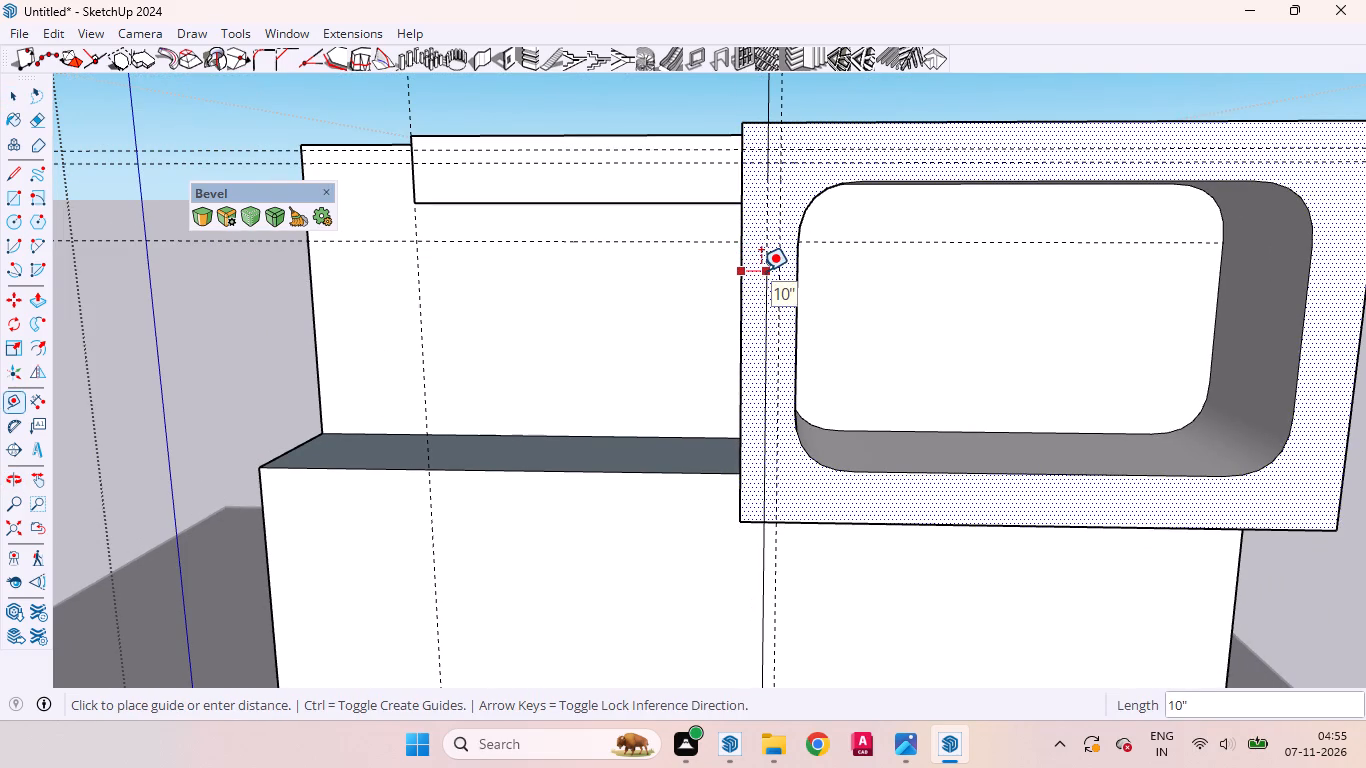
pyautogui.press('2')
pyautogui.press('4')
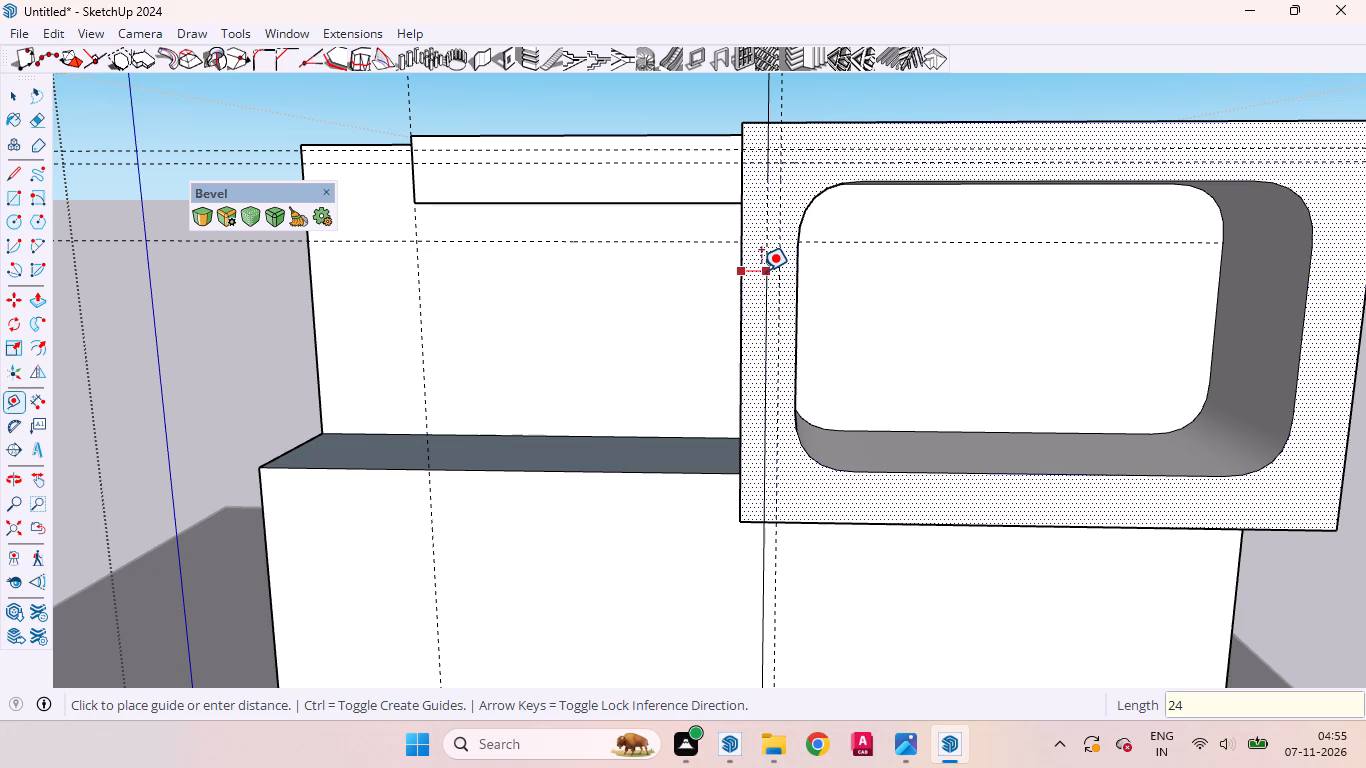
pyautogui.press('Return')
# Place a horizontal guide on the framed block's front face, 24" below its top edge.
pyautogui.scroll(3, 792, 133)
pyautogui.scroll(-1, 792, 133)
pyautogui.scroll(2, 792, 133)
pyautogui.scroll(-1, 792, 133)
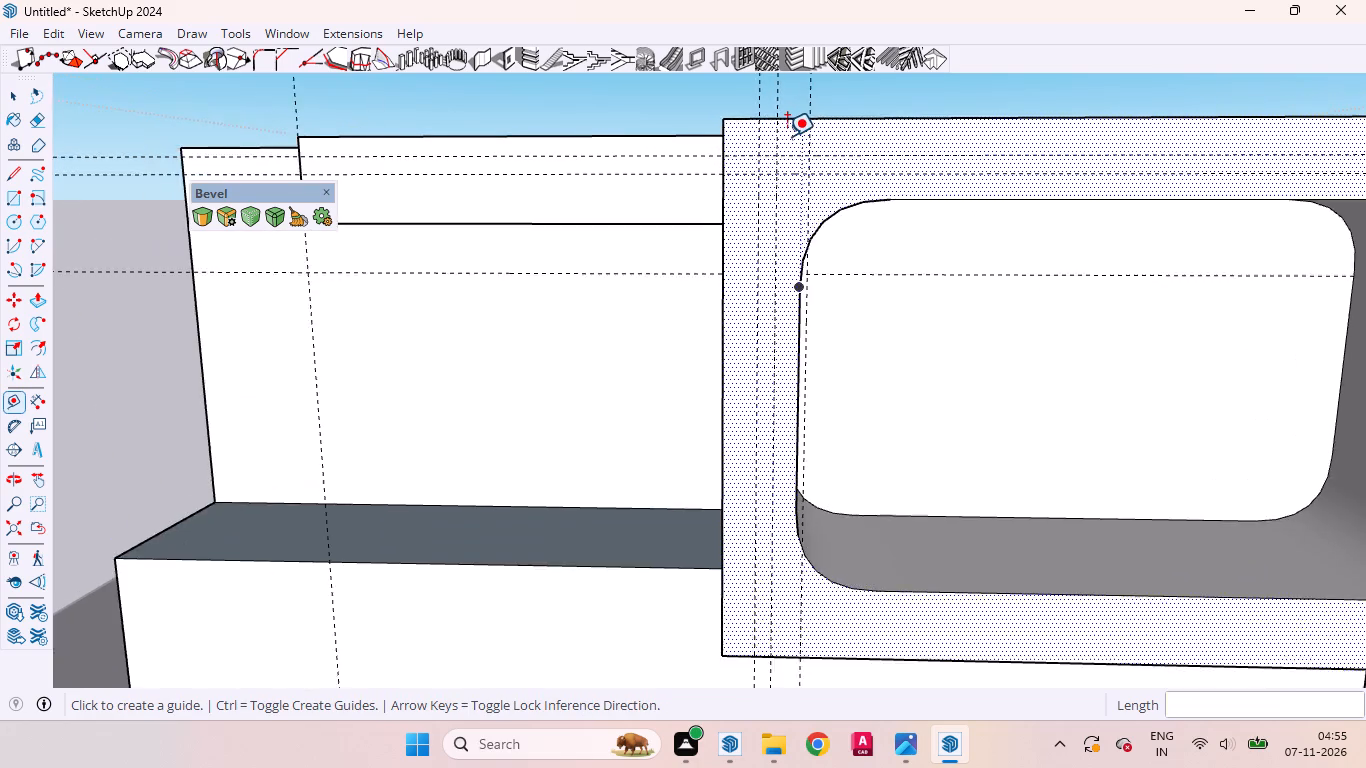
pyautogui.scroll(3, 787, 136)
pyautogui.click(793, 114)
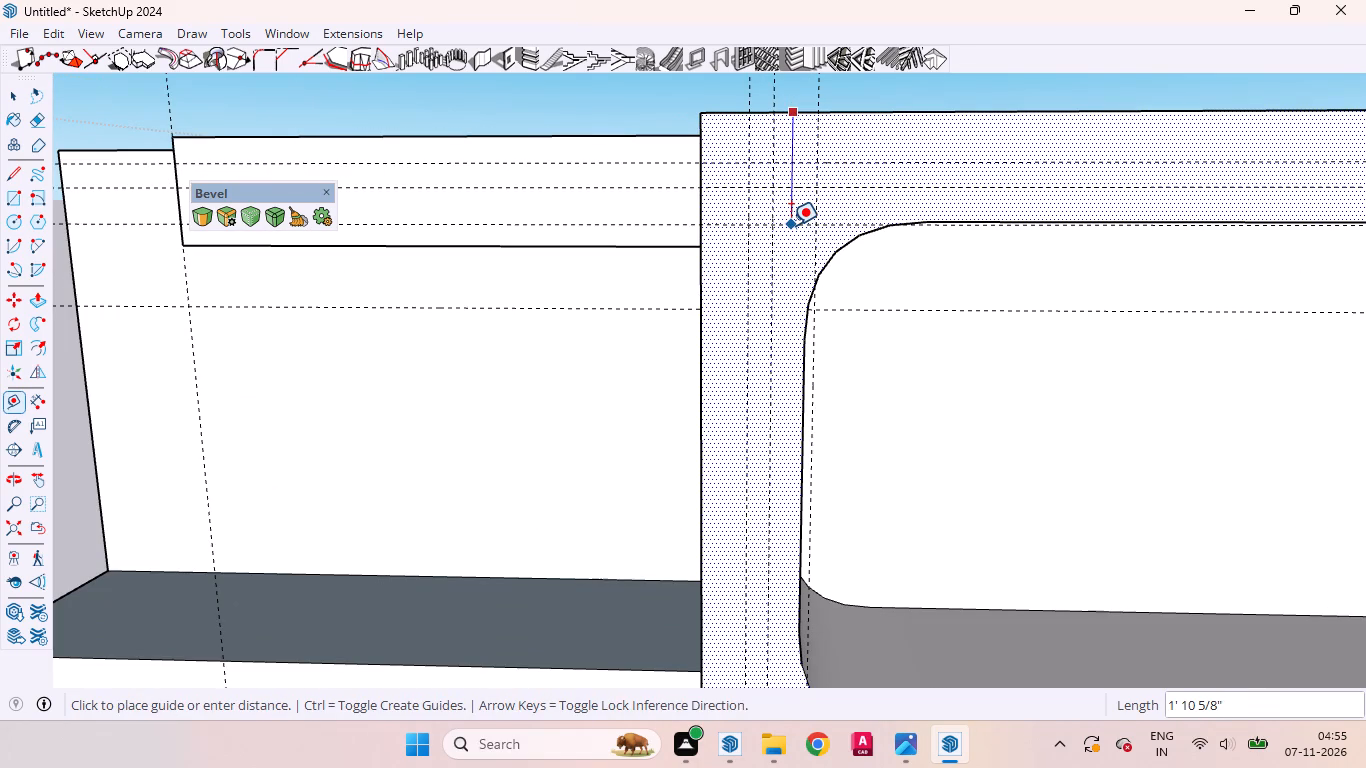
pyautogui.press('2')
pyautogui.press('4')
pyautogui.press('Return')
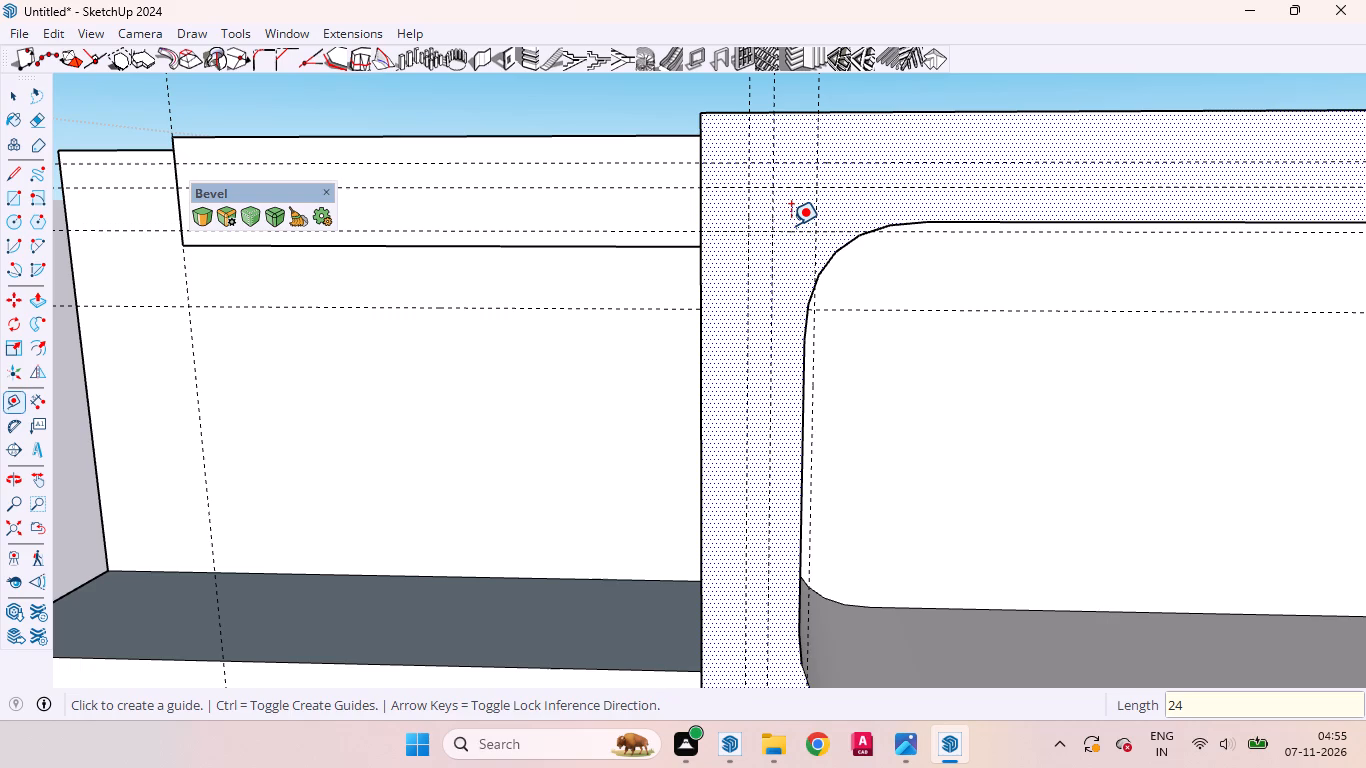
pyautogui.press('space')
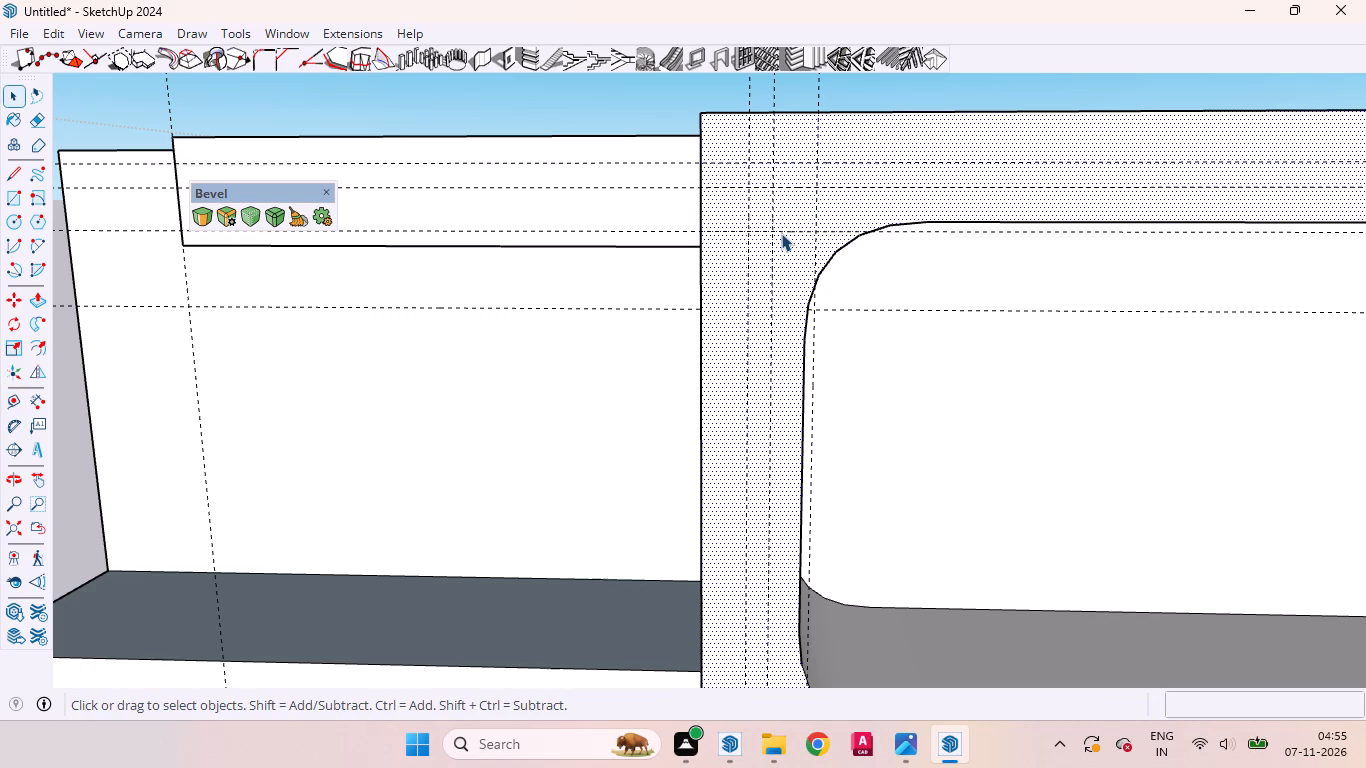
# Draw a 100-segment tangent arc across the front face's upper terrace-side corner, between the points where the 24" guides meet the edges.
pyautogui.press('a')
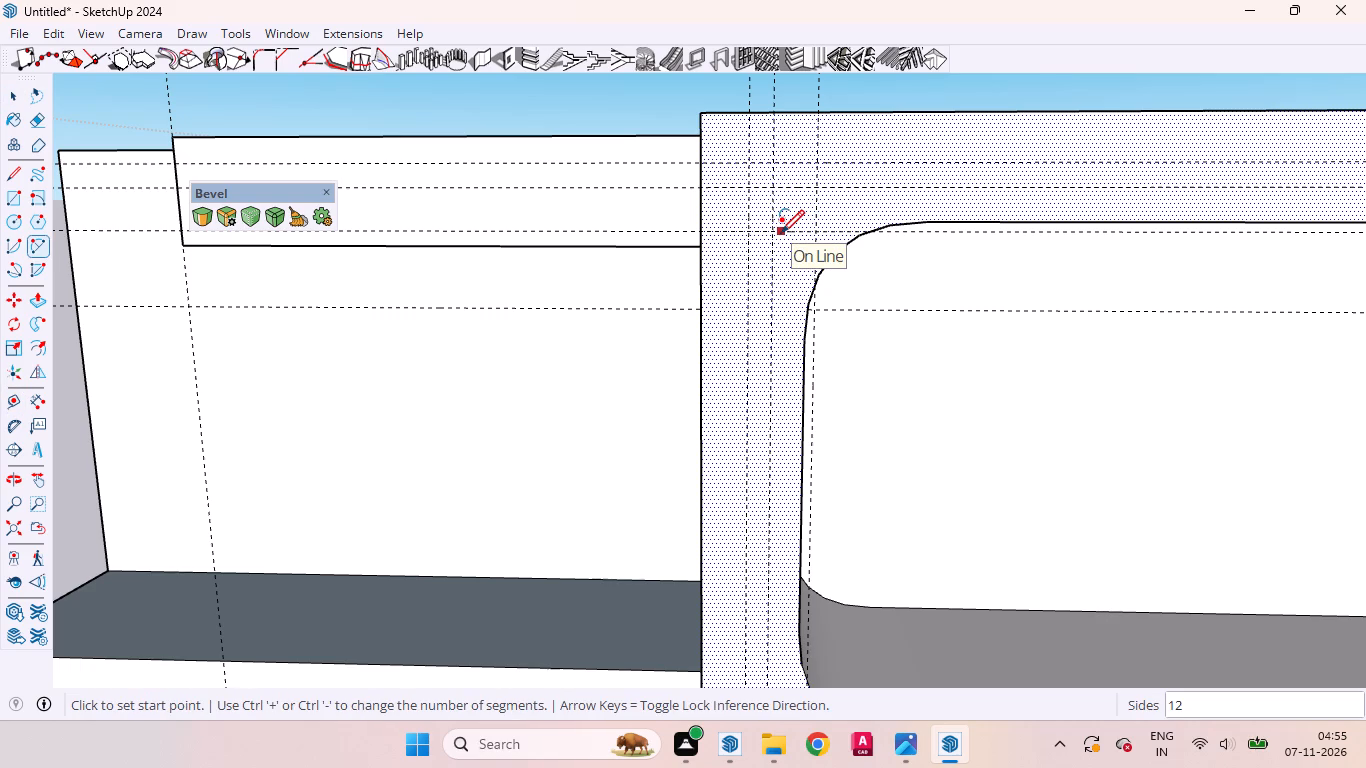
pyautogui.press('1')
pyautogui.write('00')
pyautogui.press('Return')
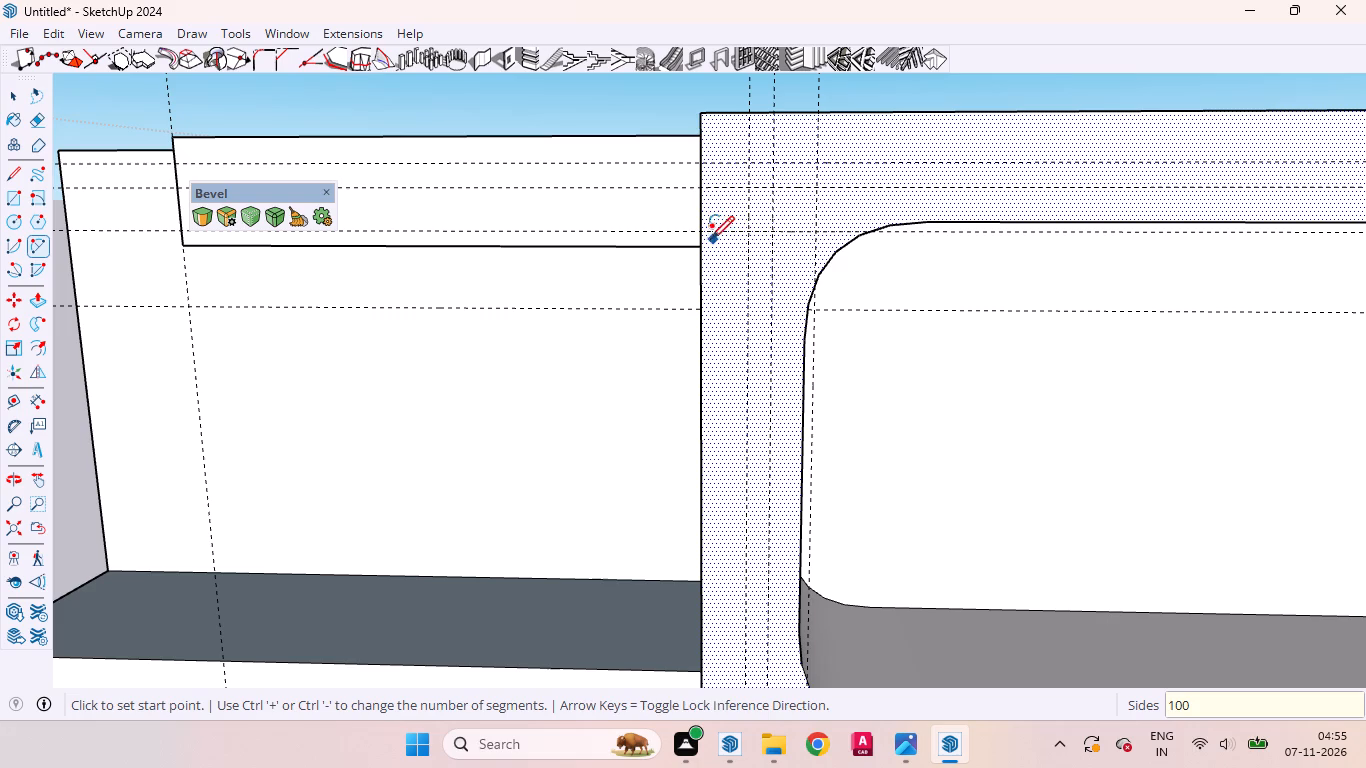
pyautogui.click(701, 236)
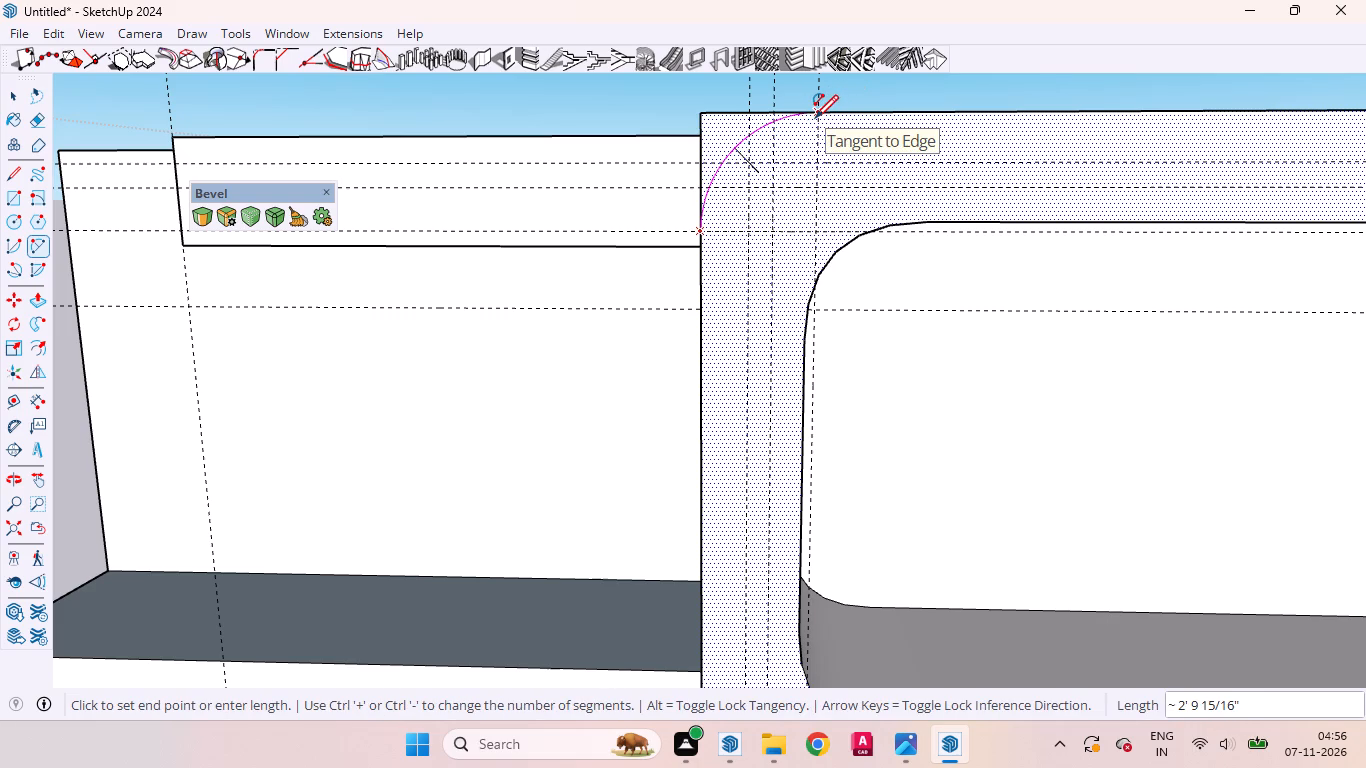
pyautogui.click(815, 118)
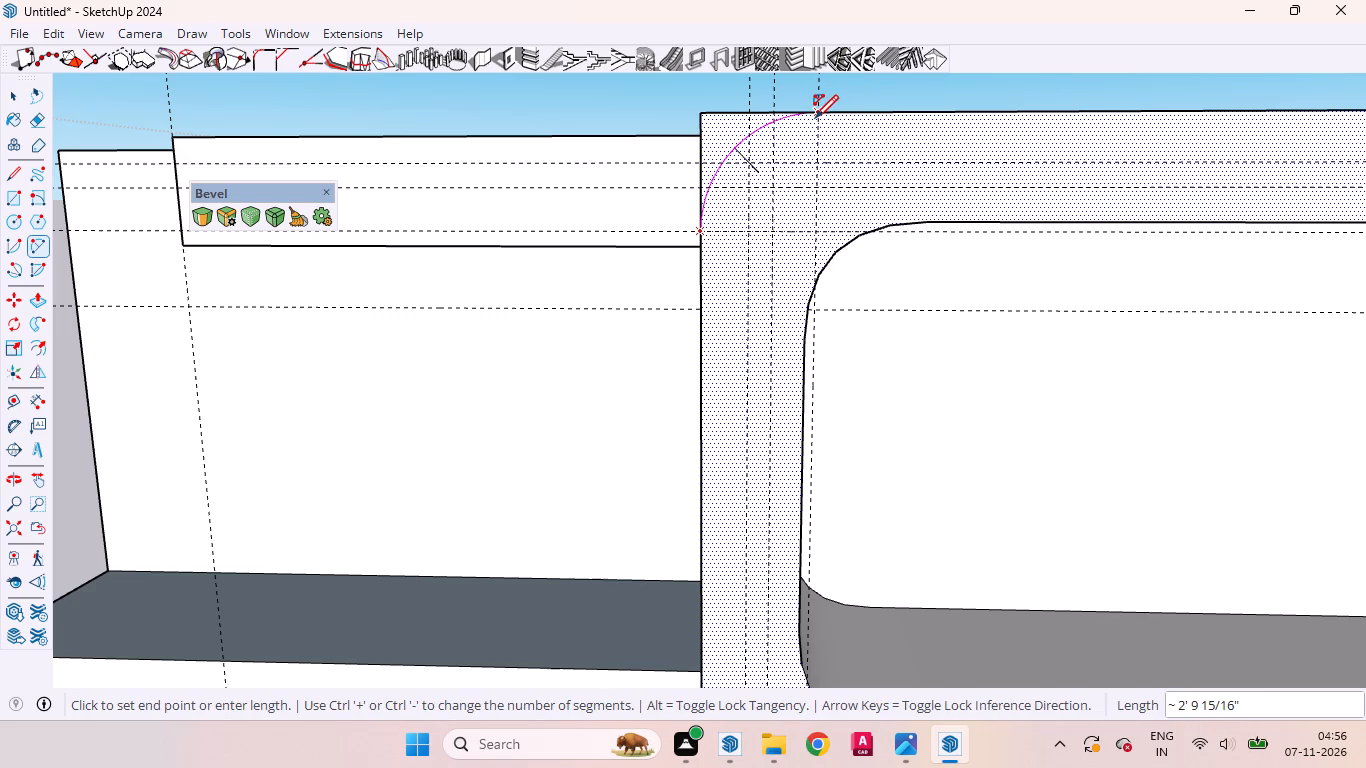
pyautogui.doubleClick(815, 118)
pyautogui.press('space')
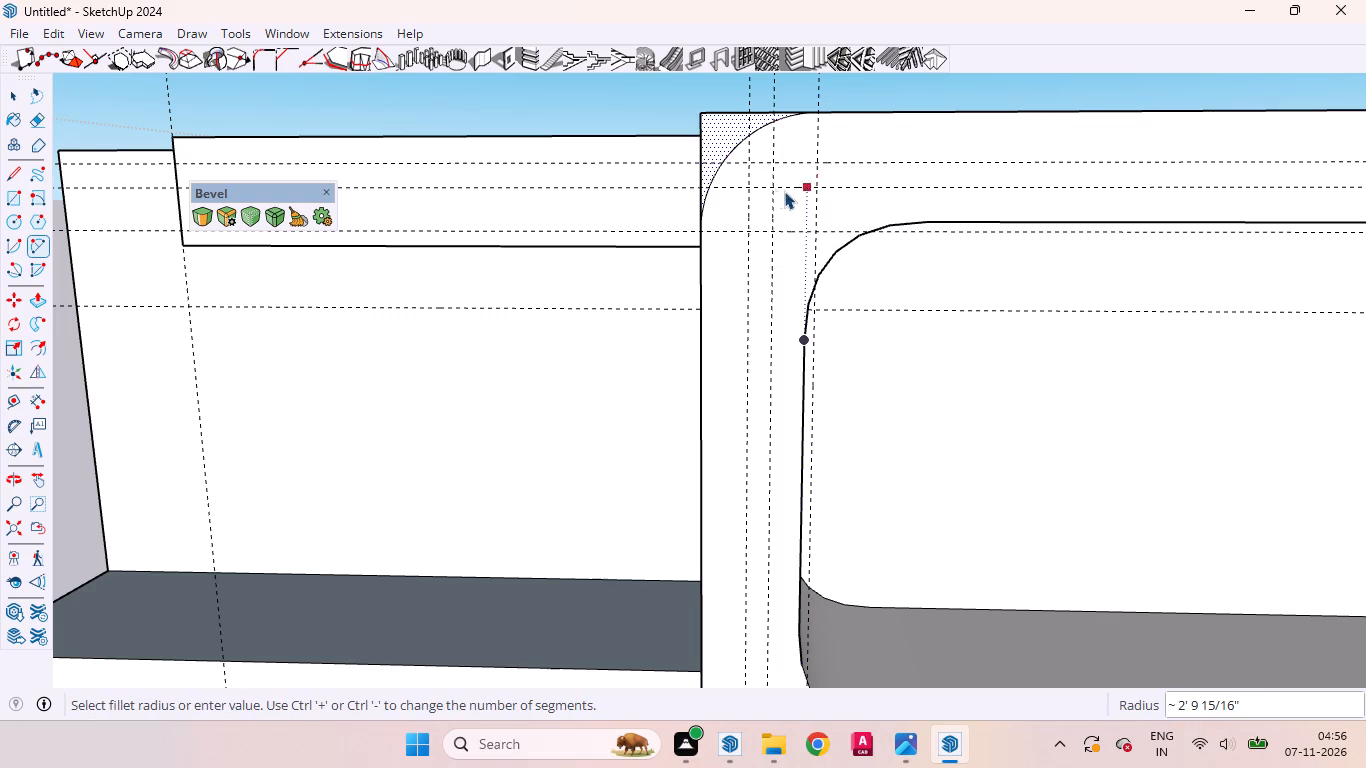
# Place a horizontal guide on the framed block's front face, 24" above its bottom edge.
pyautogui.scroll(-11, 761, 136)
pyautogui.scroll(6, 786, 351)
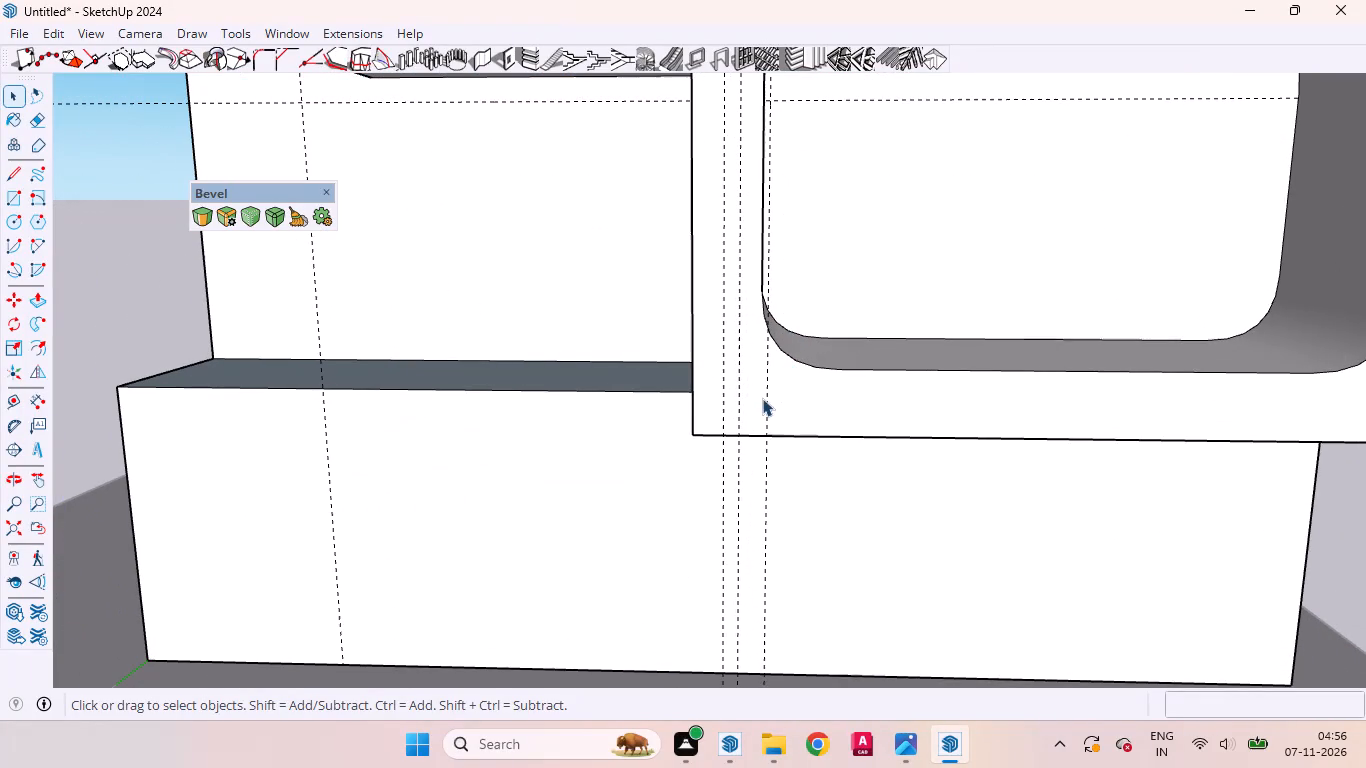
pyautogui.press('t')
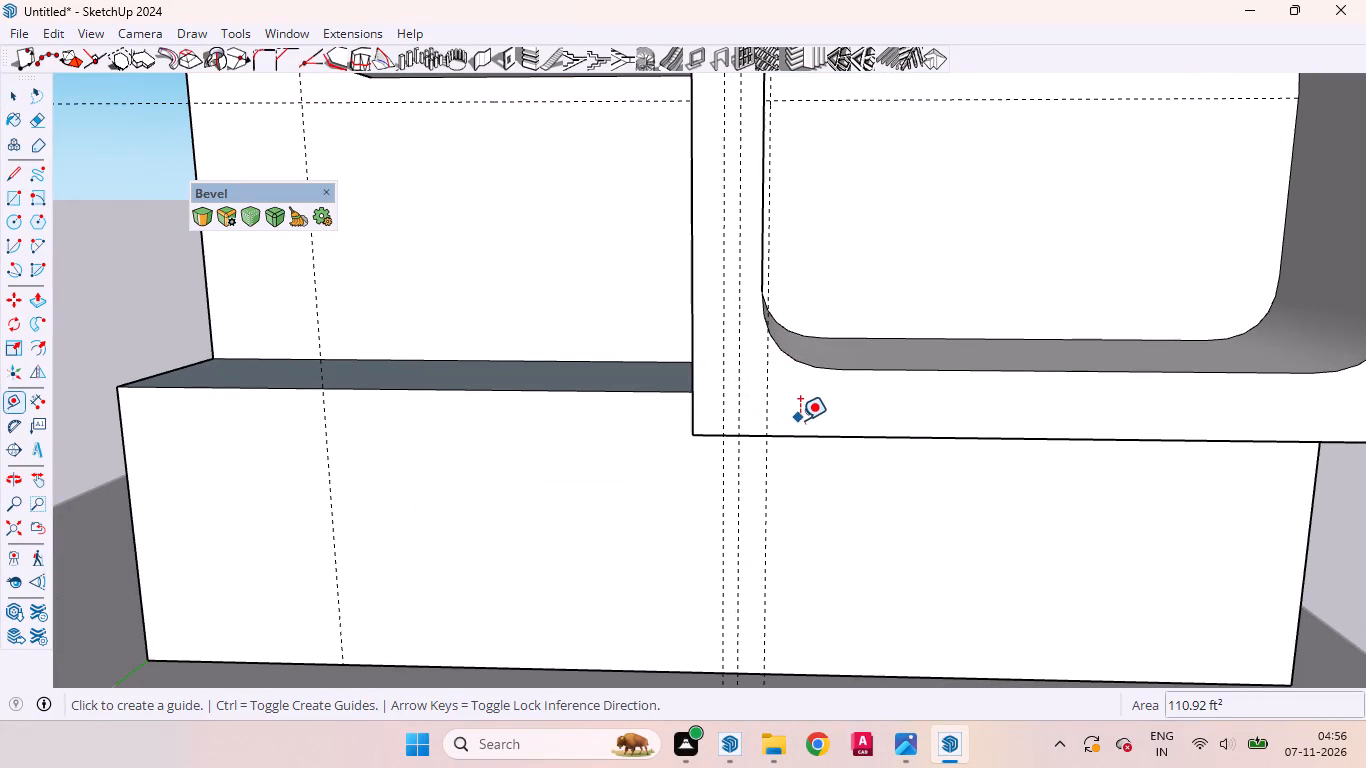
pyautogui.click(801, 433)
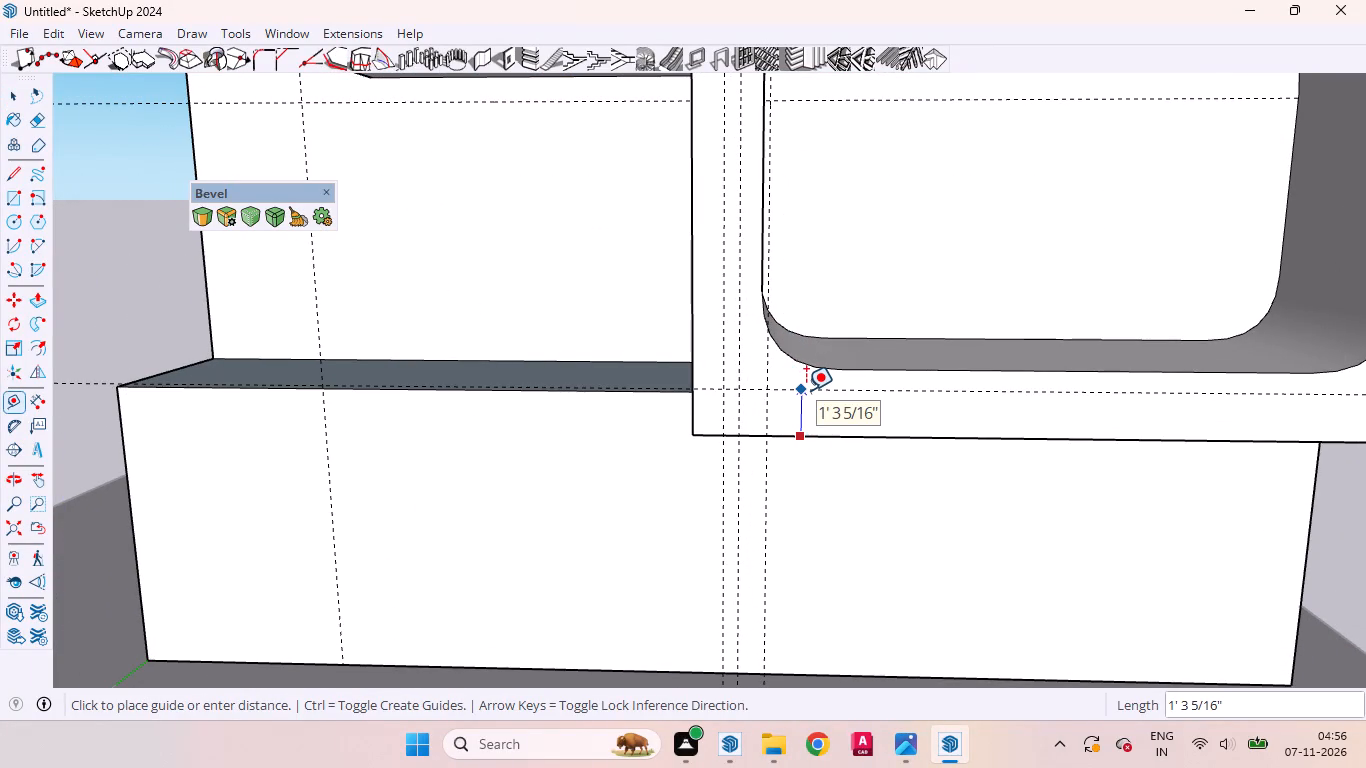
pyautogui.write('24')
pyautogui.press('Return')
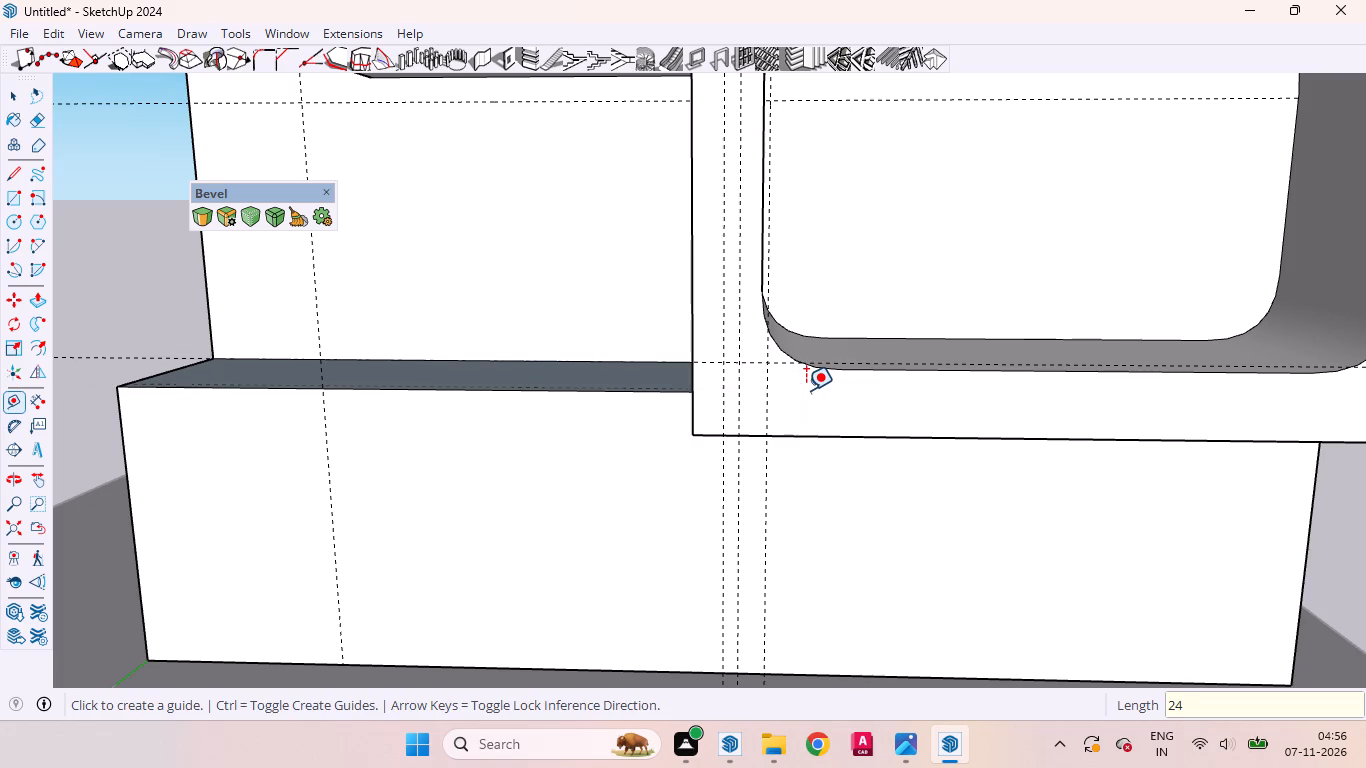
pyautogui.press('space')
pyautogui.scroll(-3, 798, 407)
pyautogui.moveTo(795, 419); pyautogui.dragTo(779, 383, button='middle')
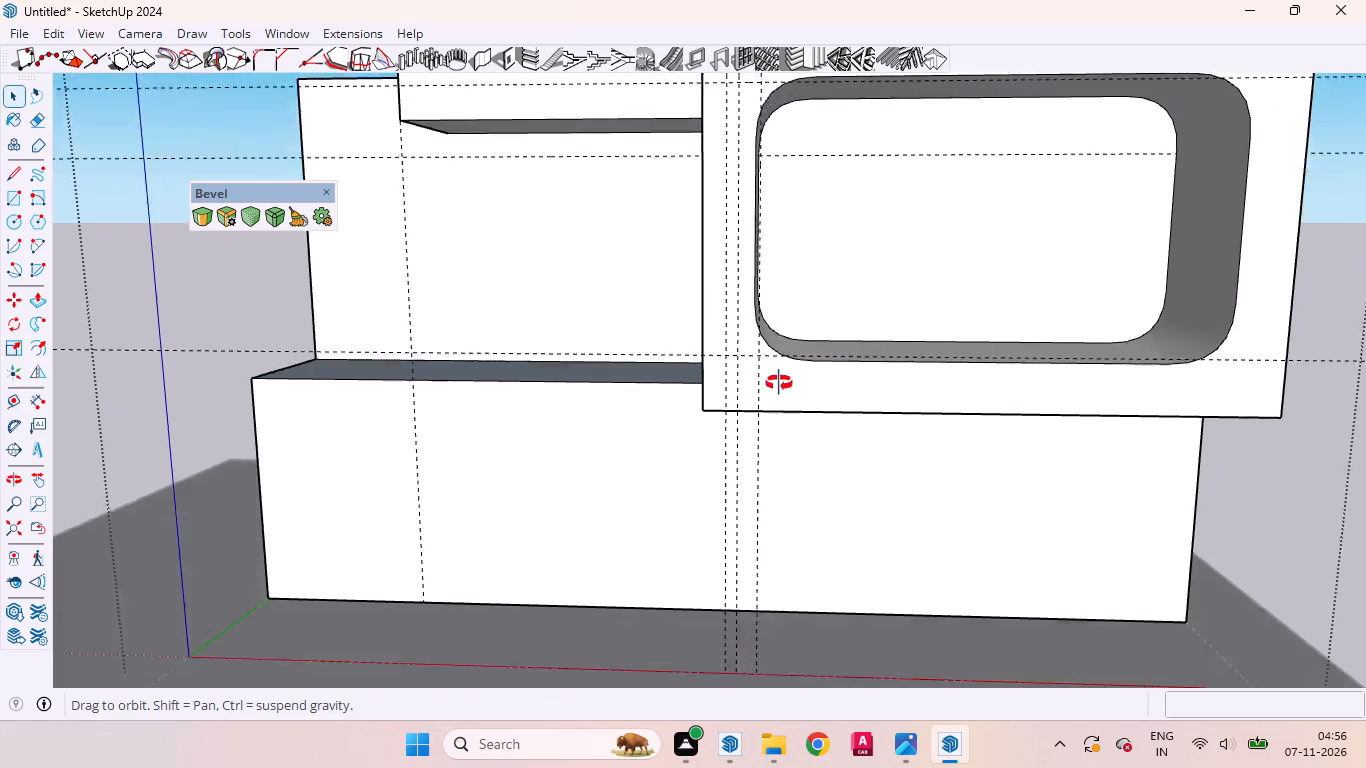
pyautogui.moveTo(779, 383); pyautogui.dragTo(777, 373, button='middle')
pyautogui.scroll(-4, 813, 492)
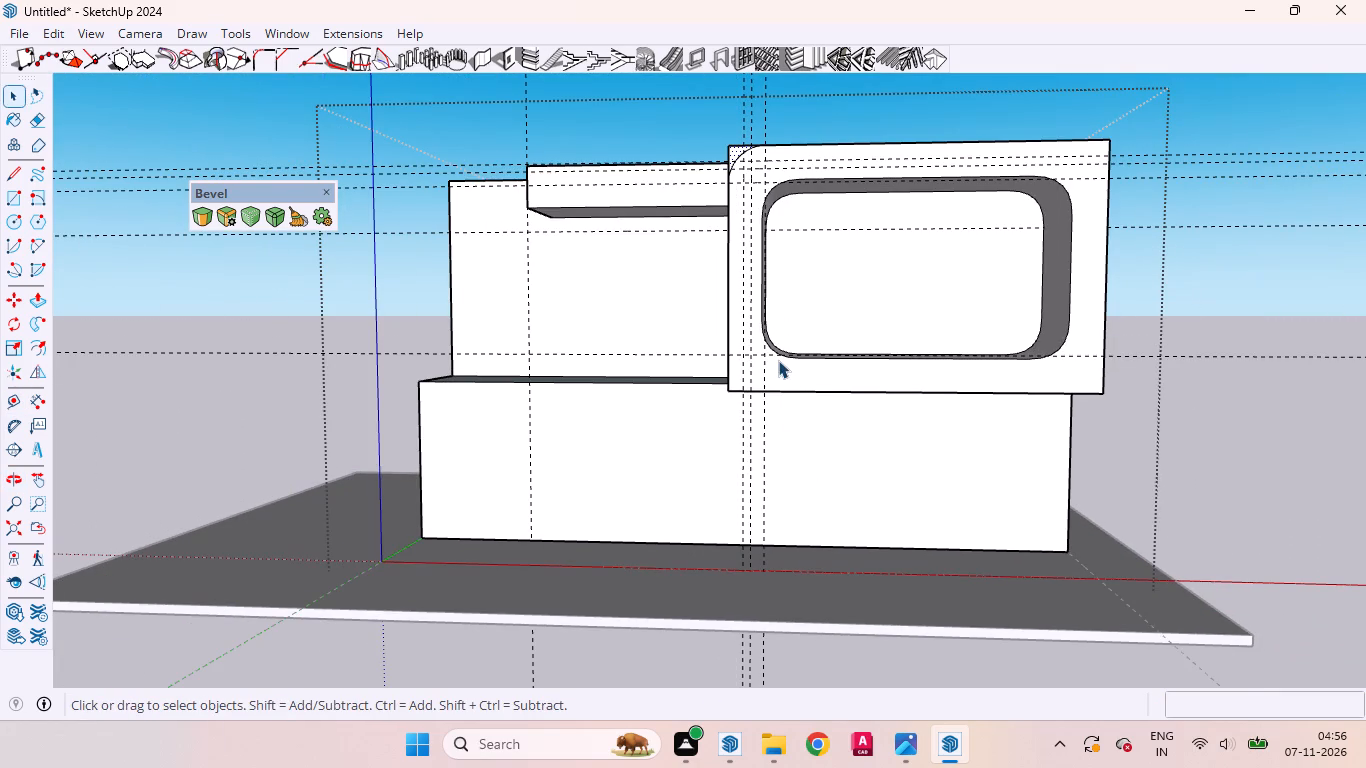
# Draw a 100-segment tangent arc of 2' radius across the framed block's lower terrace-side corner, between the 24" guide intersections.
pyautogui.press('a')
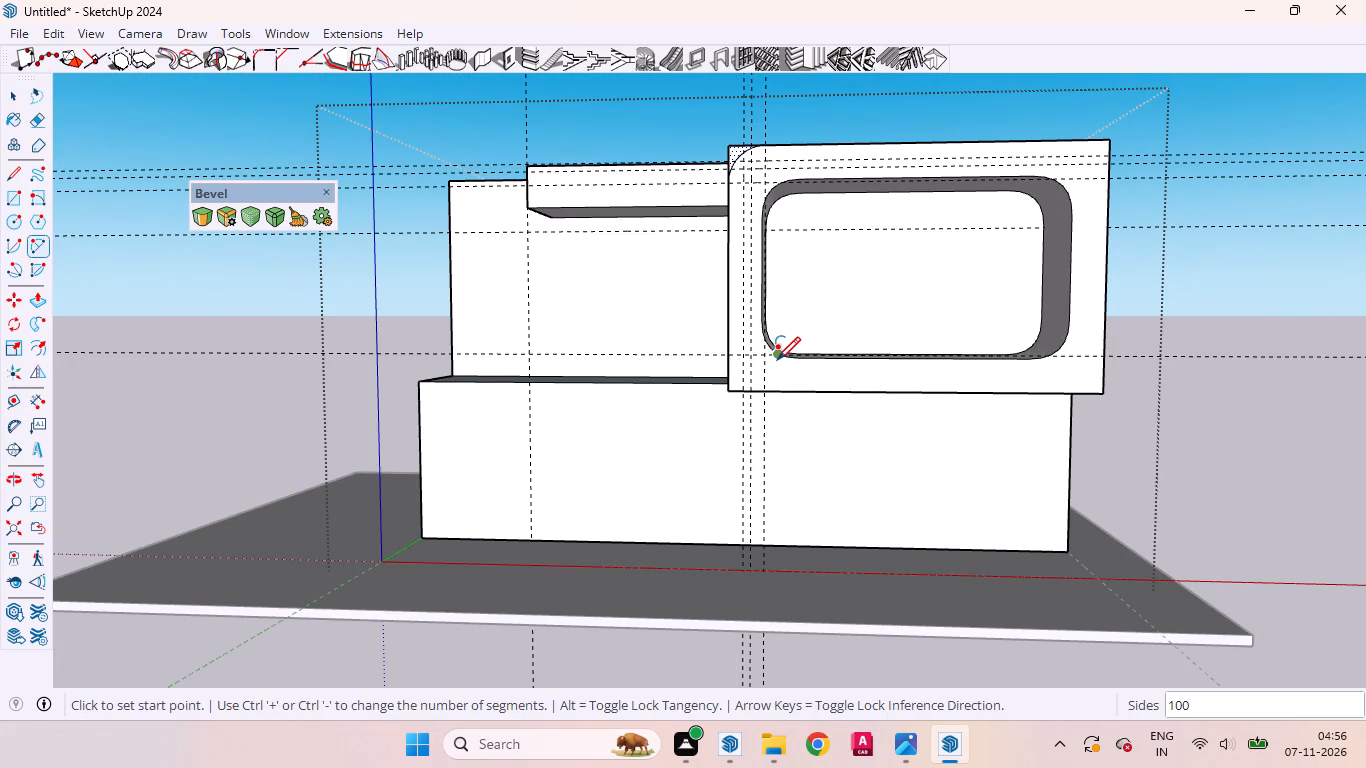
pyautogui.scroll(7, 777, 360)
pyautogui.scroll(-1, 758, 366)
pyautogui.scroll(2, 757, 366)
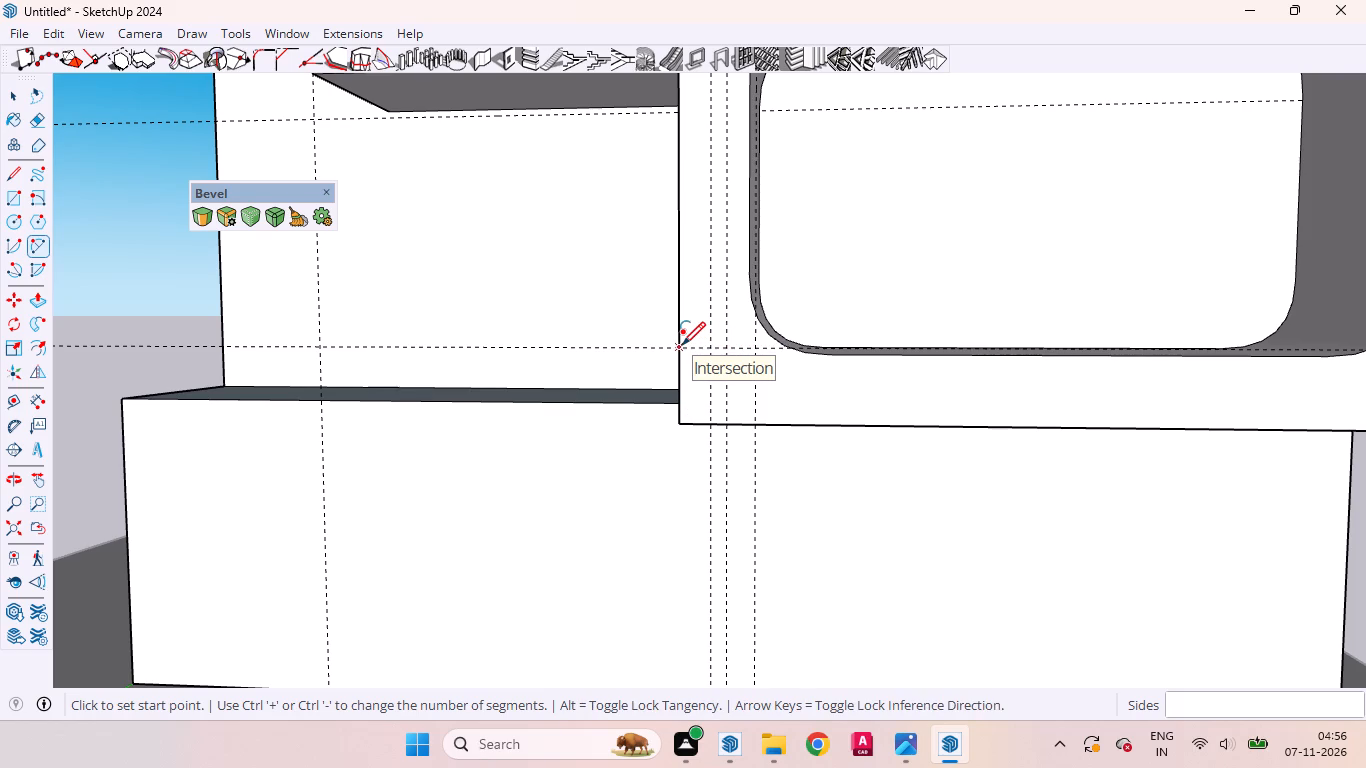
pyautogui.click(682, 345)
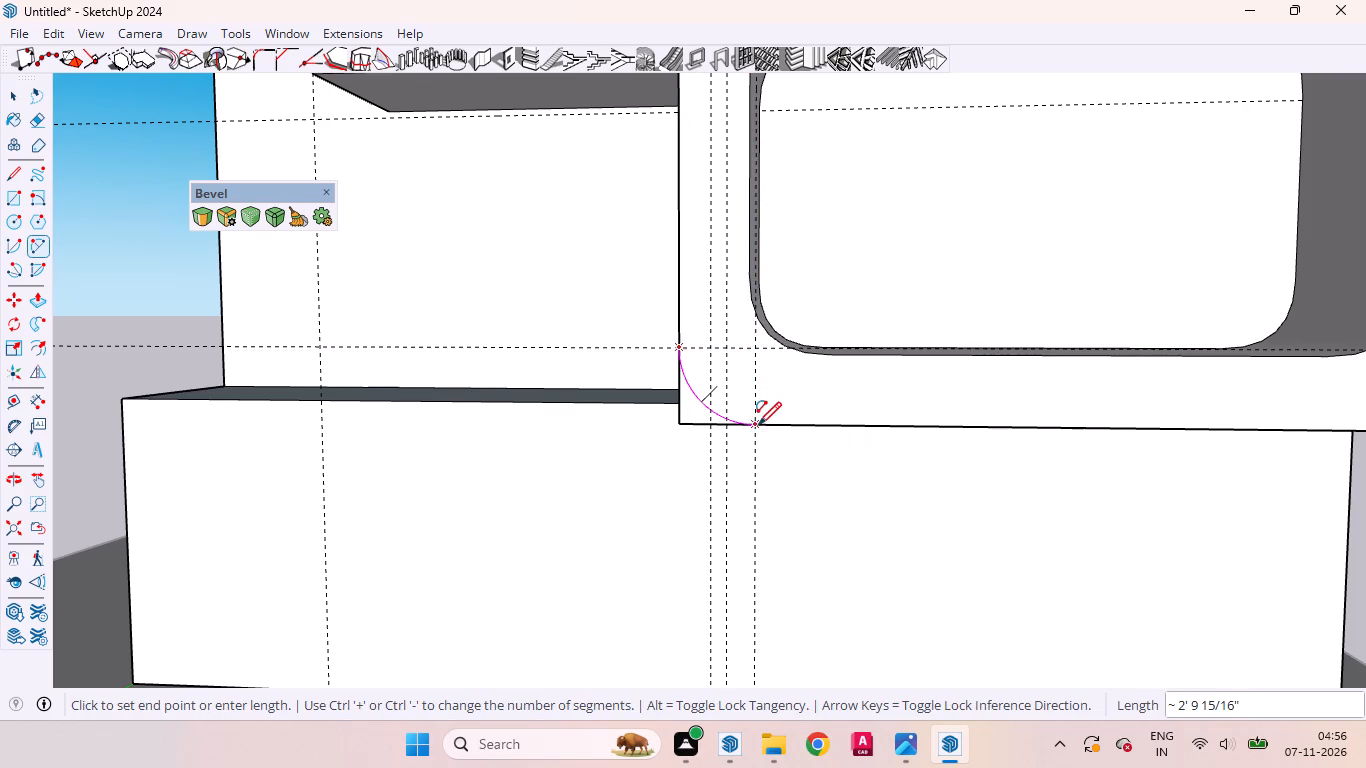
pyautogui.click(751, 426)
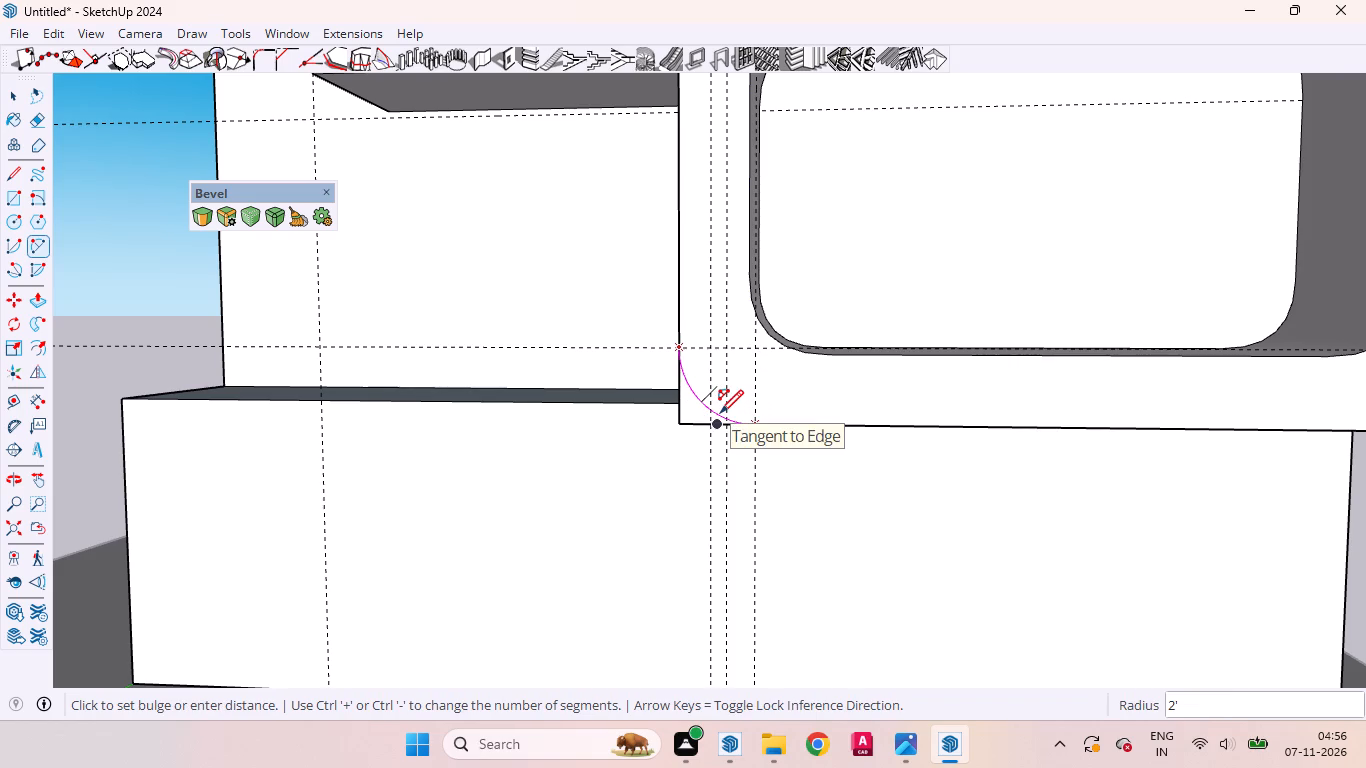
pyautogui.click(720, 413)
pyautogui.press('space')
pyautogui.click(695, 412)
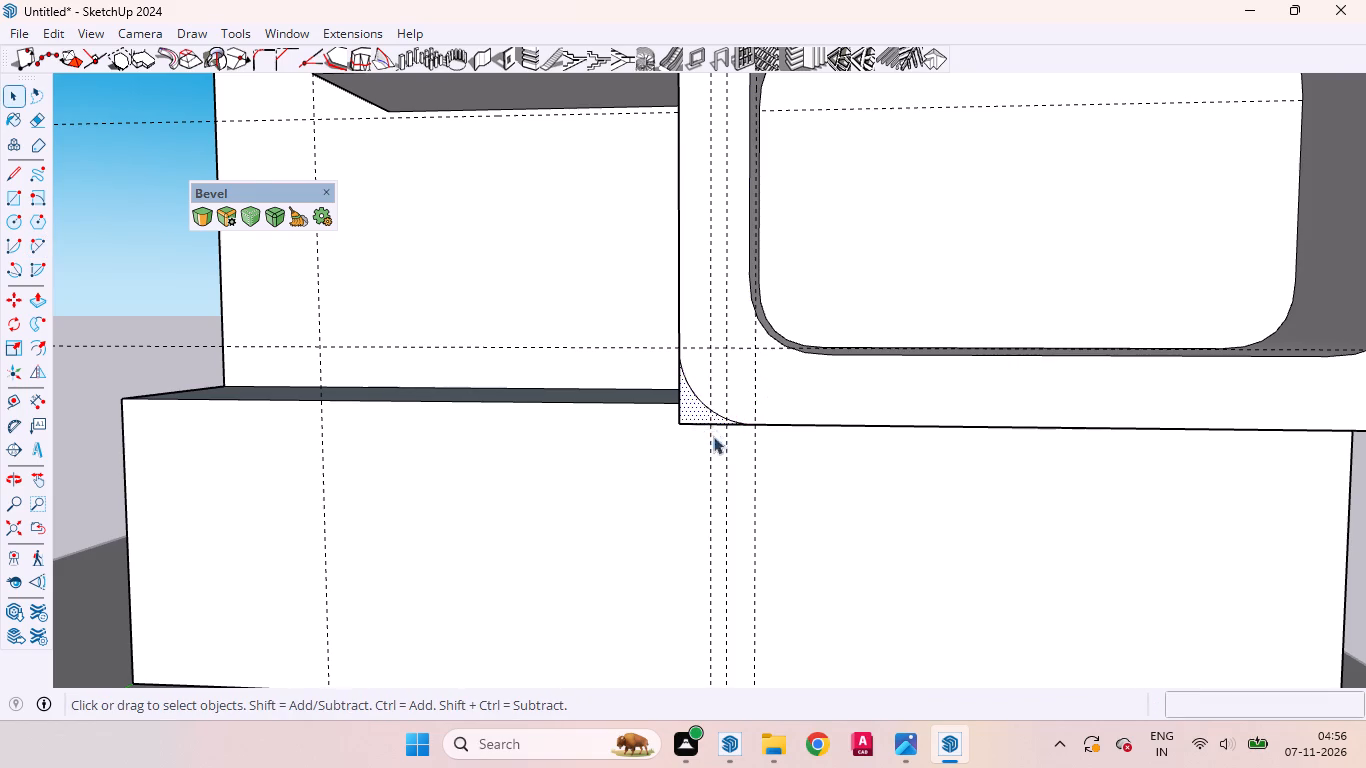
# Place a vertical guide on the framed block's front face, 24" in from its outer side edge.
pyautogui.scroll(-13, 715, 444)
pyautogui.scroll(5, 869, 324)
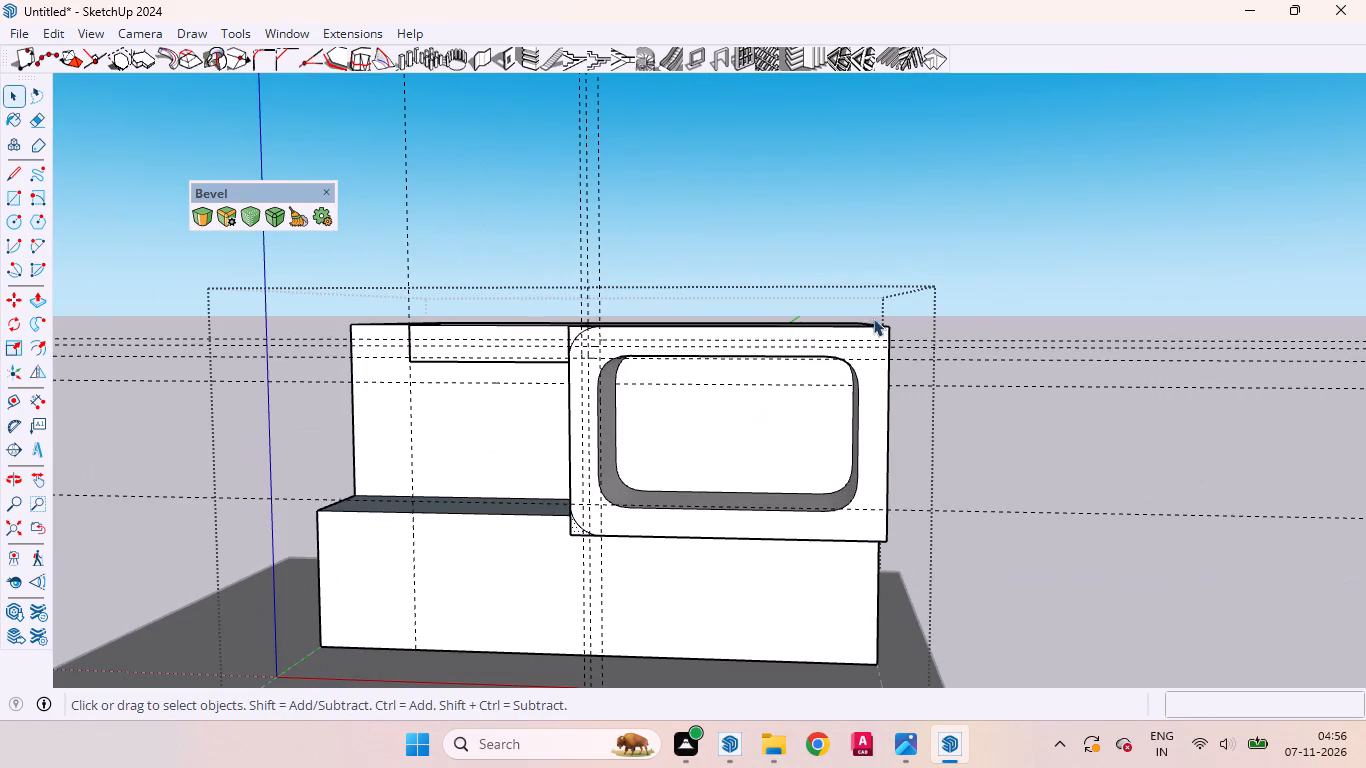
pyautogui.scroll(5, 898, 356)
pyautogui.scroll(-4, 826, 378)
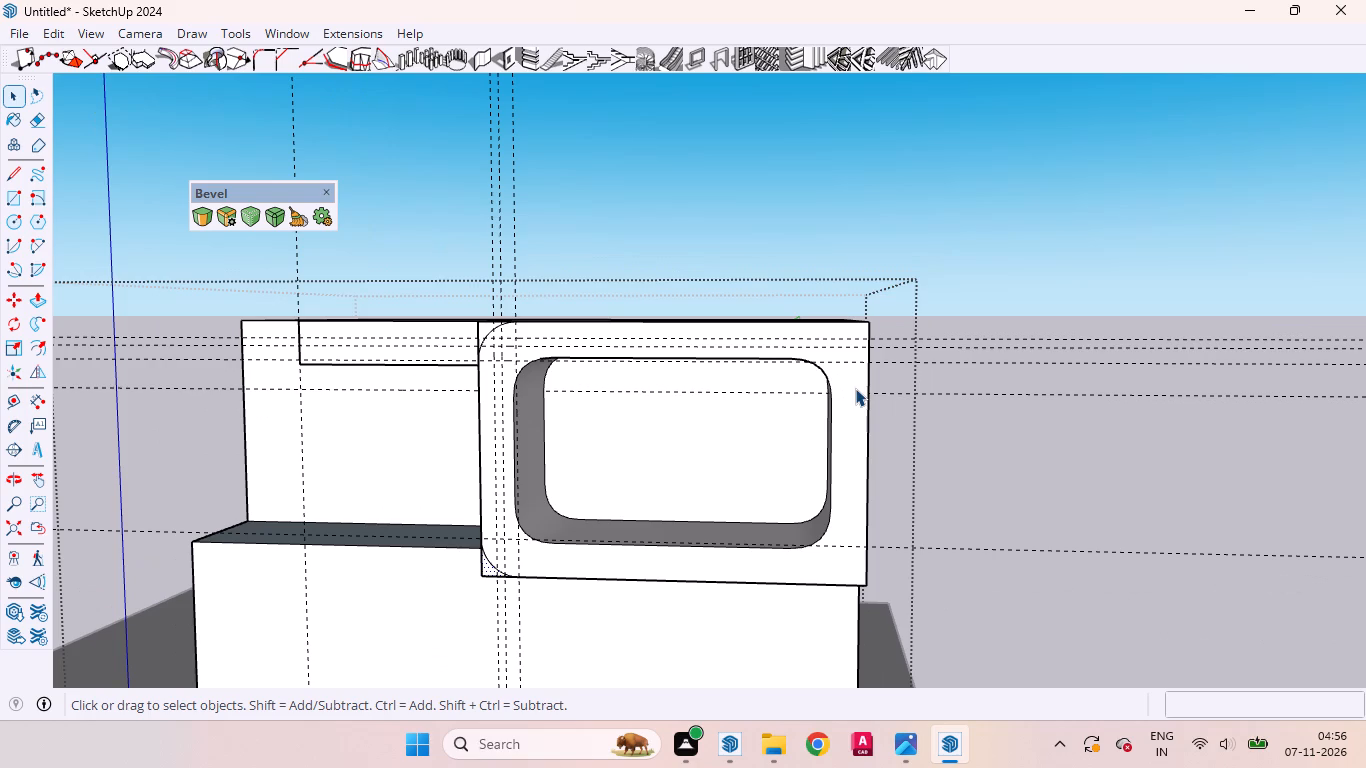
pyautogui.click(855, 388)
pyautogui.press('t')
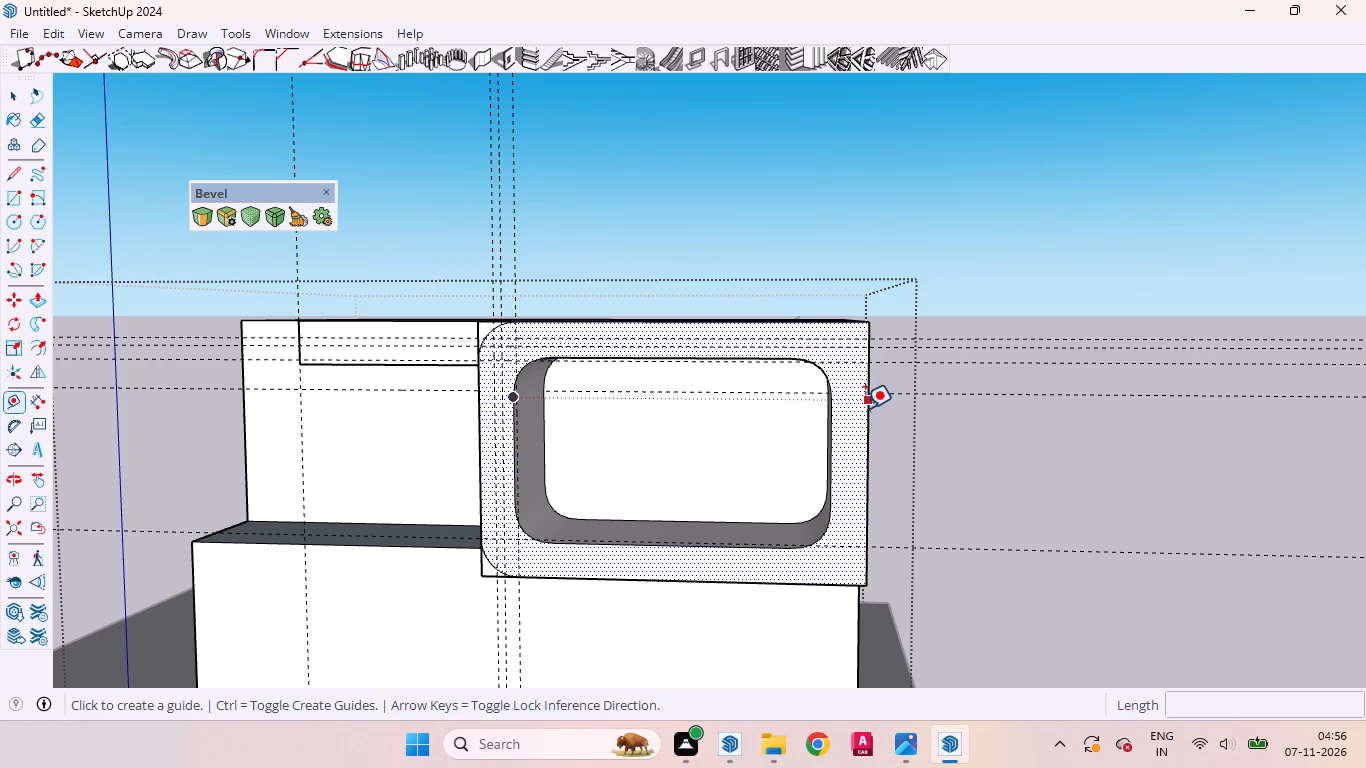
pyautogui.click(865, 403)
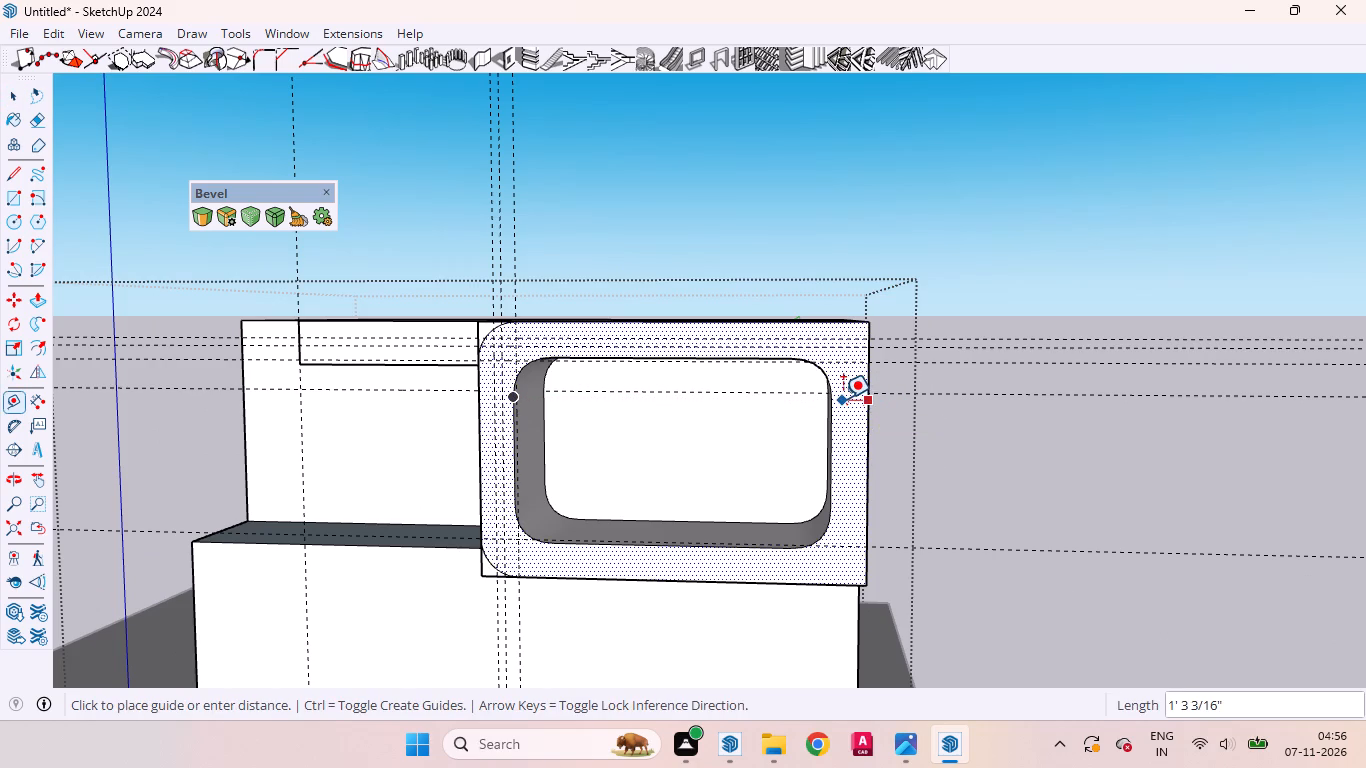
pyautogui.press('space')
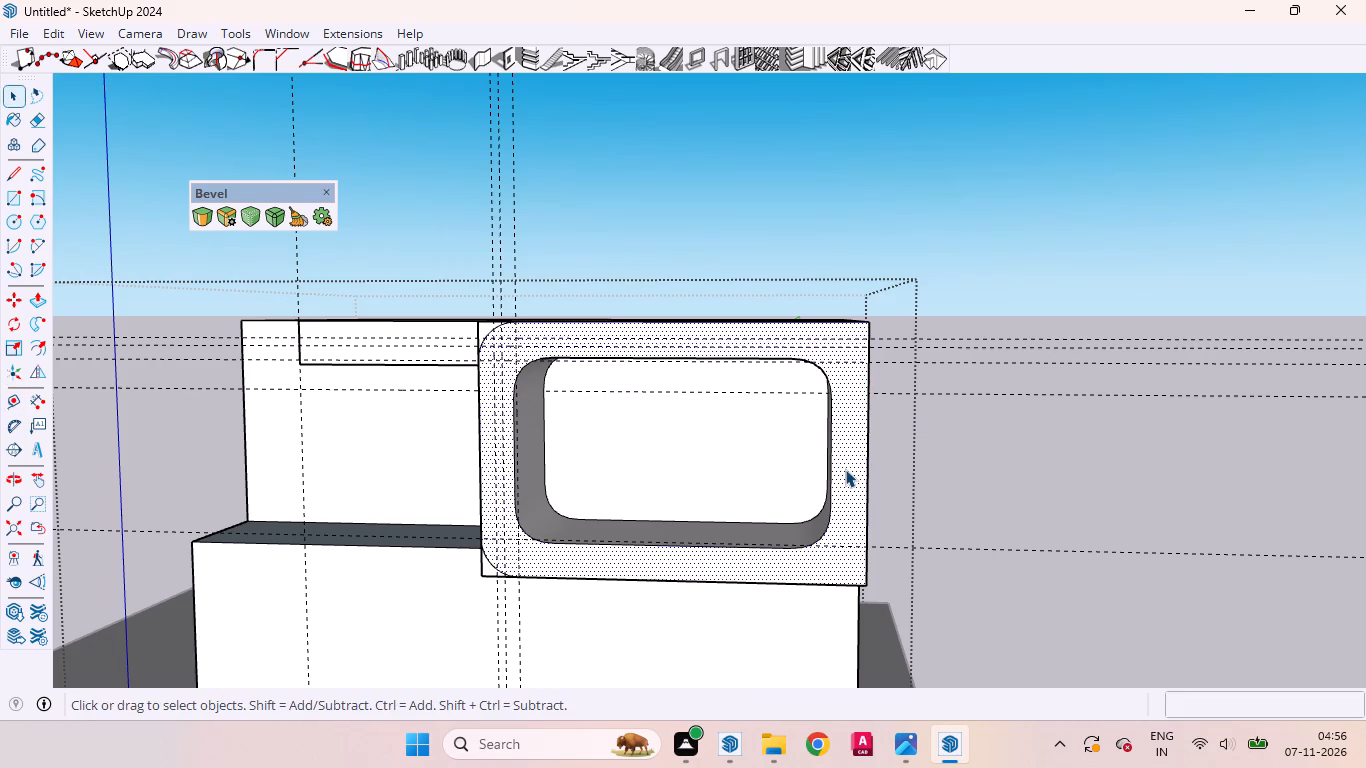
pyautogui.press('t')
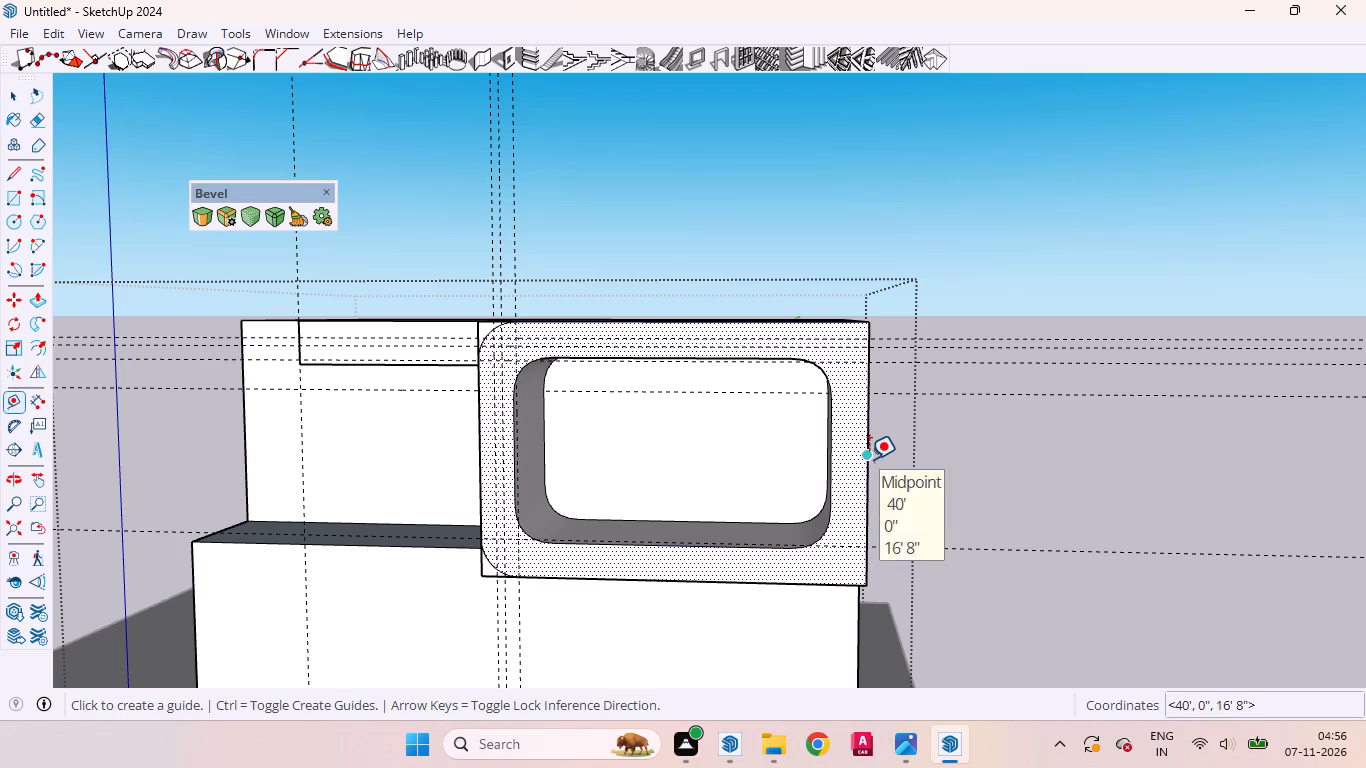
pyautogui.click(869, 458)
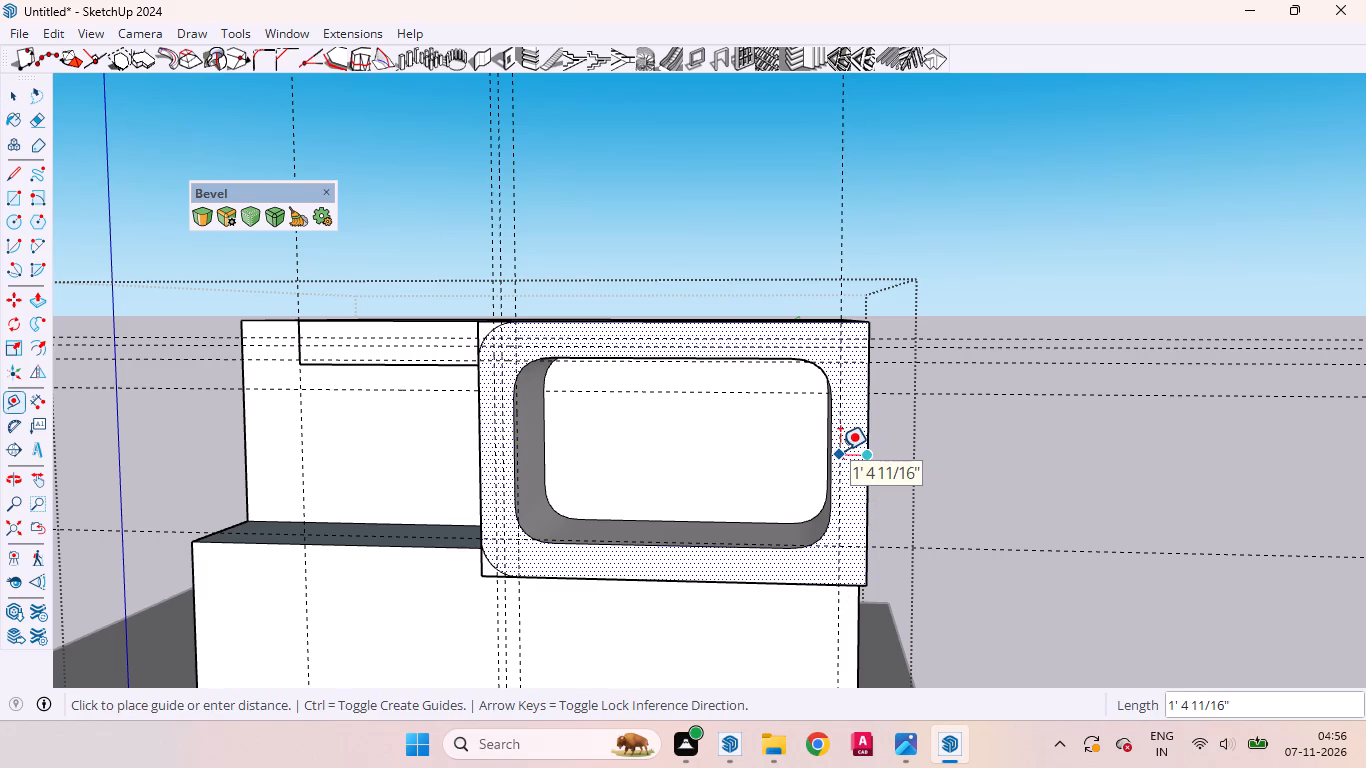
pyautogui.write('24')
pyautogui.press('Return')
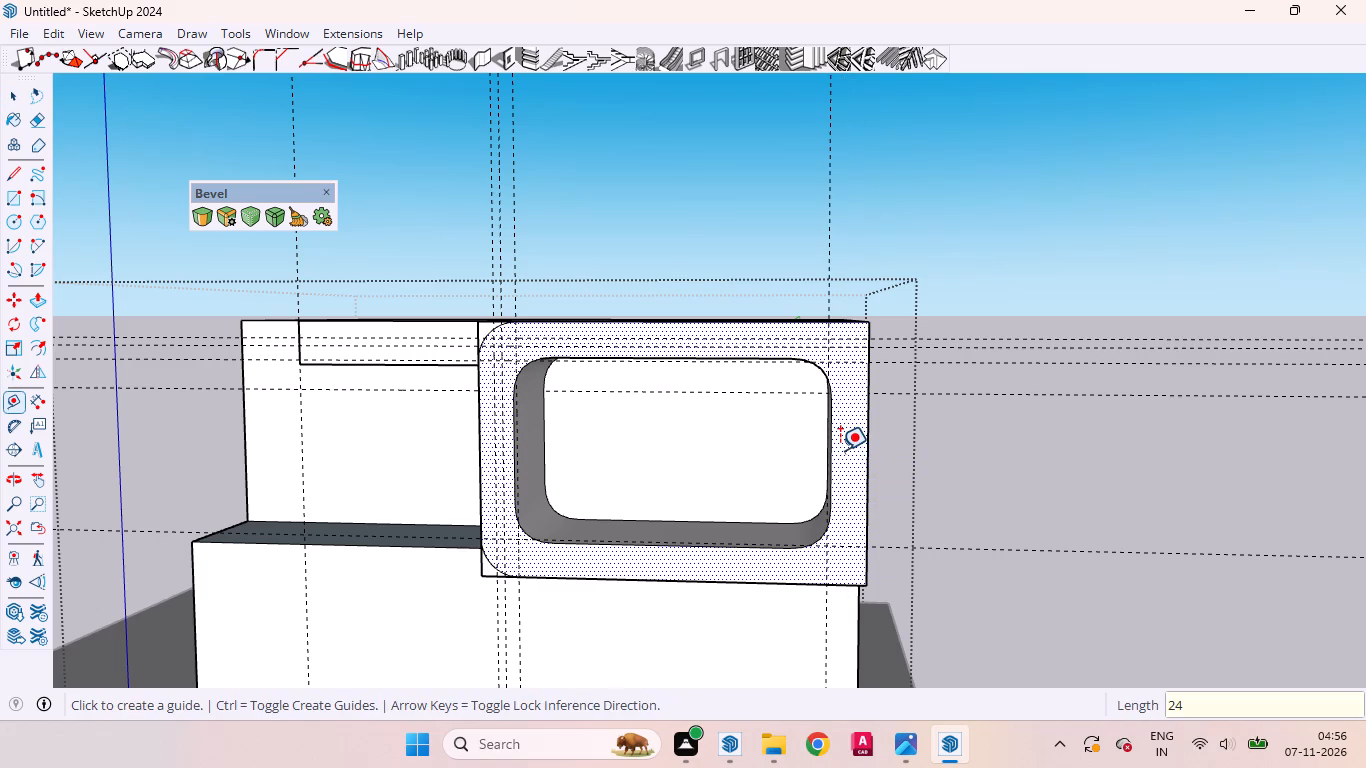
pyautogui.press('space')
# Draw a tangent arc across the front face's lower outer corner, between the points where the 24" guides meet the edges.
pyautogui.scroll(-2, 852, 456)
pyautogui.scroll(4, 826, 558)
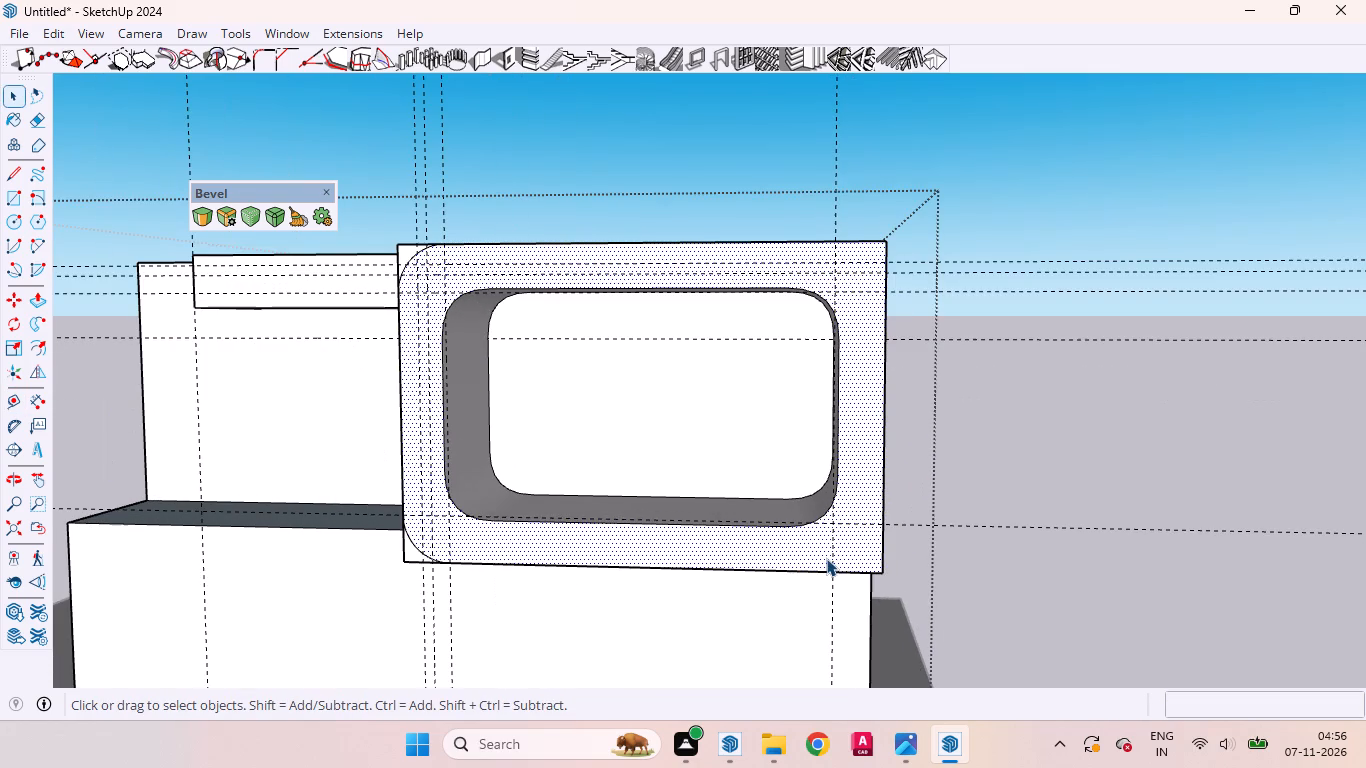
pyautogui.press('a')
pyautogui.scroll(4, 845, 574)
pyautogui.scroll(-1, 845, 574)
pyautogui.scroll(1, 845, 574)
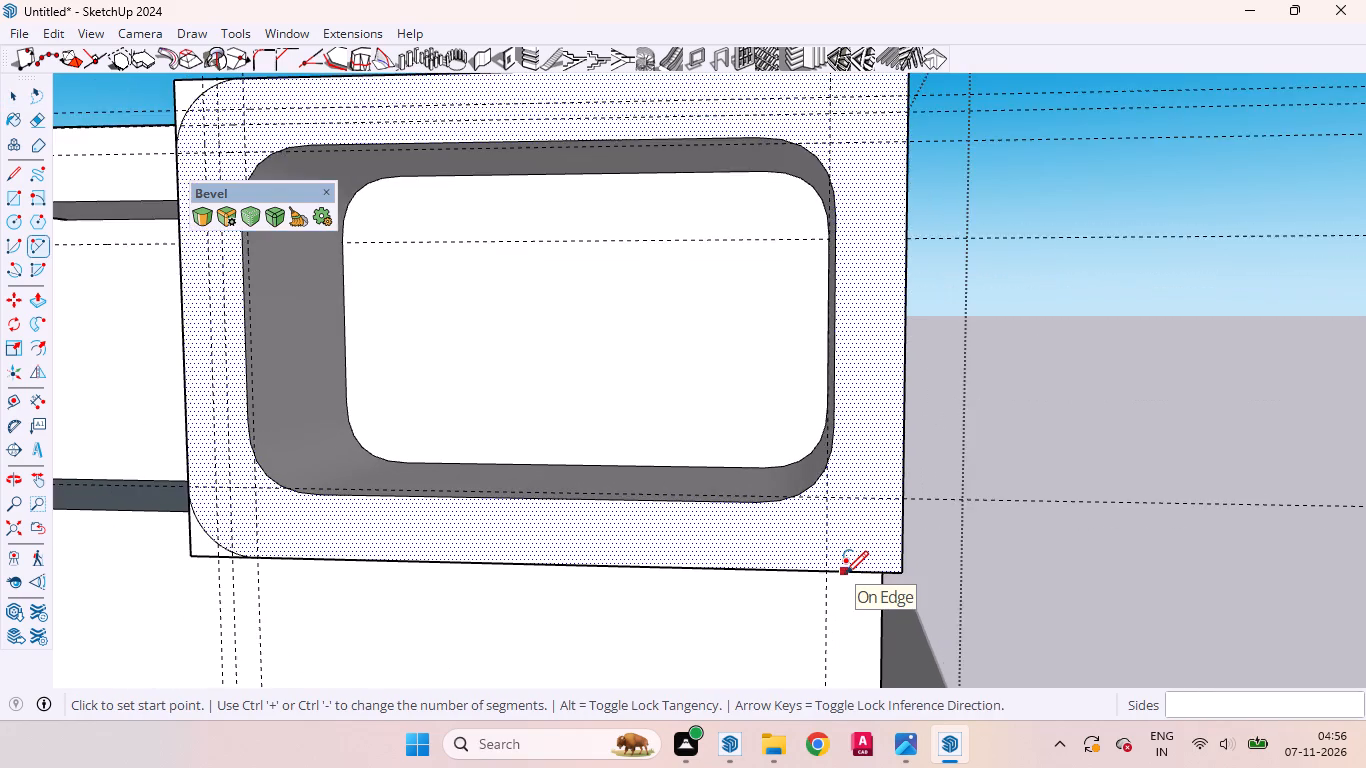
pyautogui.scroll(4, 845, 574)
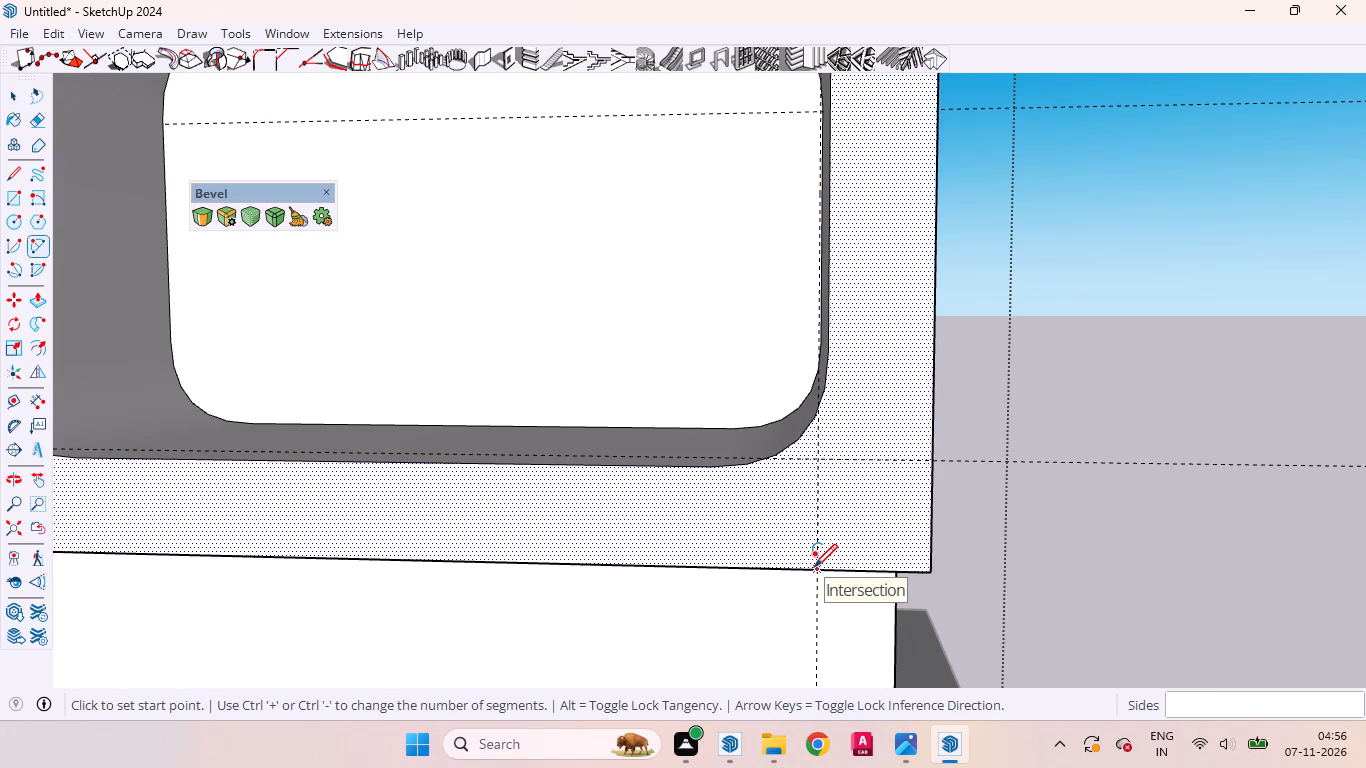
pyautogui.click(818, 568)
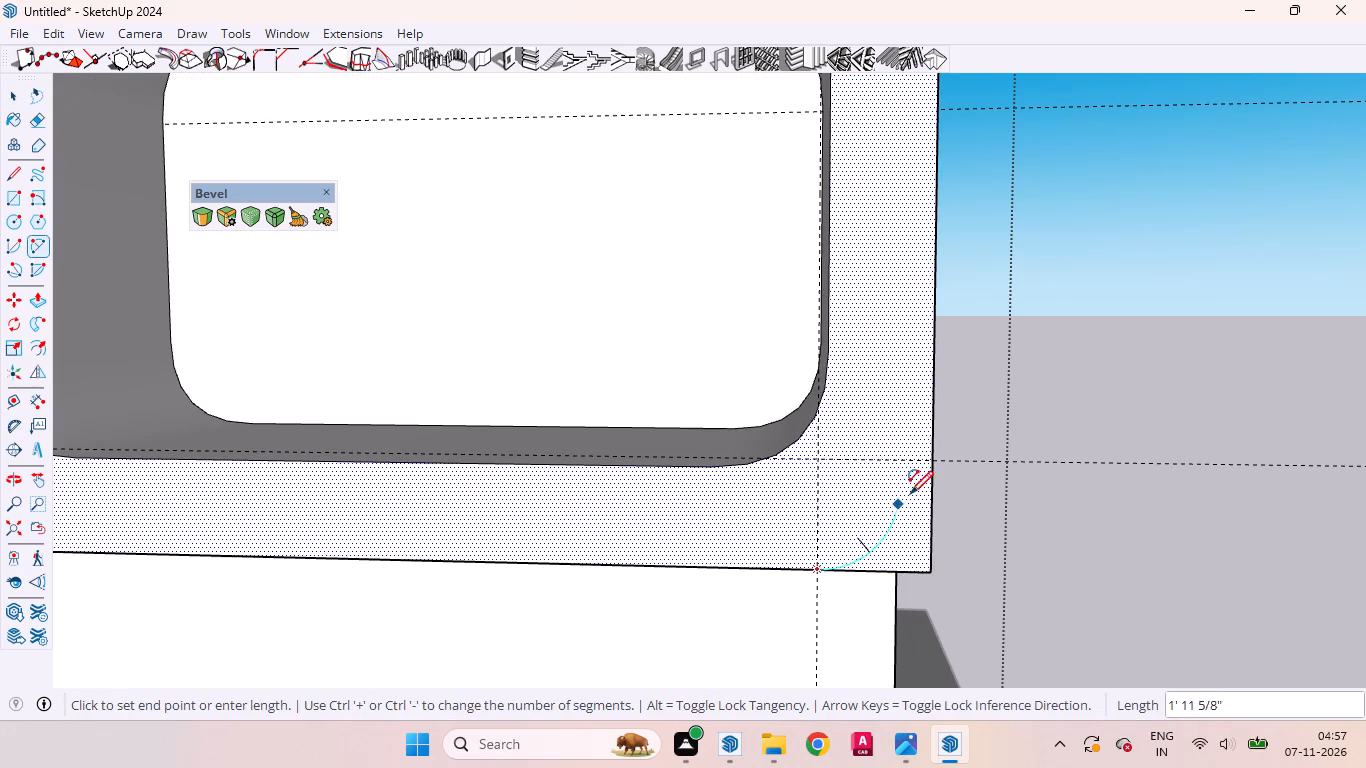
pyautogui.doubleClick(927, 465)
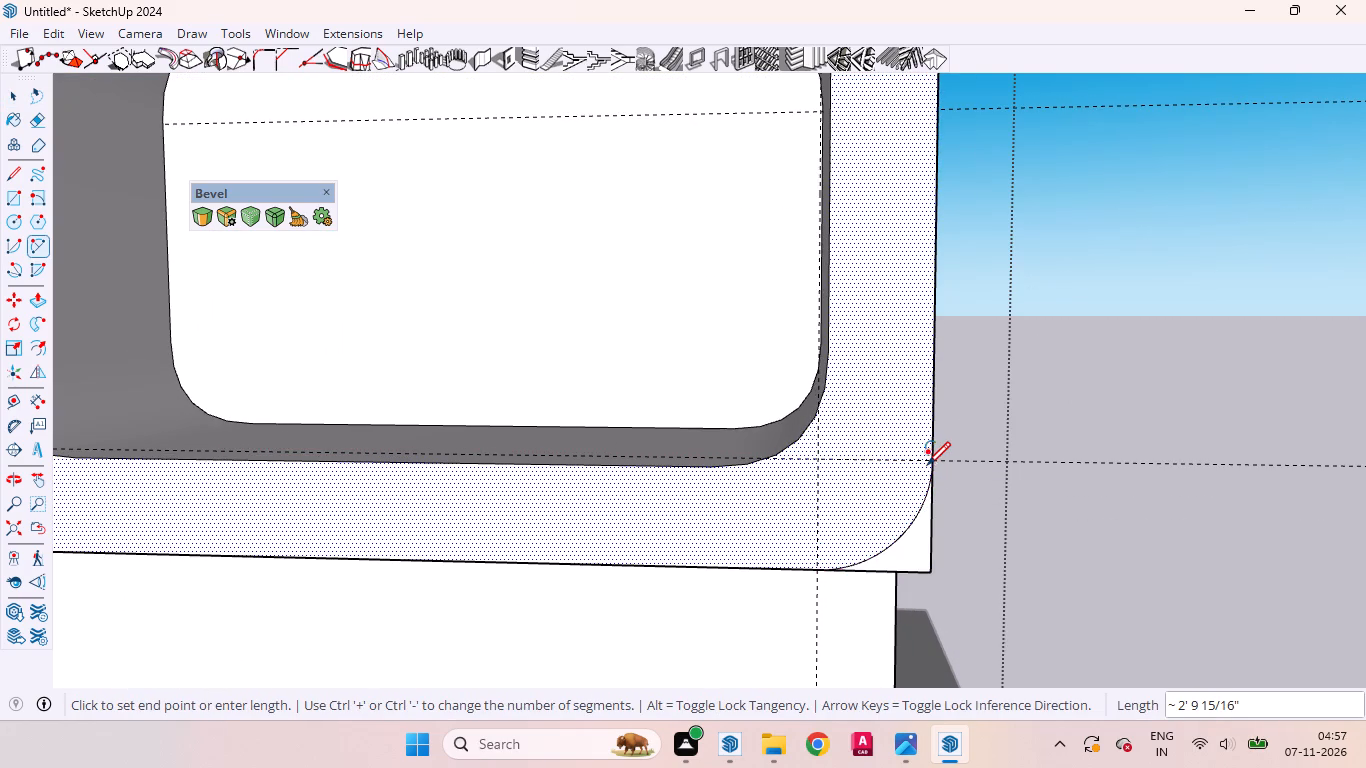
# Draw a tangent arc across the front face's upper outer corner, between the points where the 24" guides meet the edges.
pyautogui.scroll(-11, 957, 509)
pyautogui.scroll(7, 909, 382)
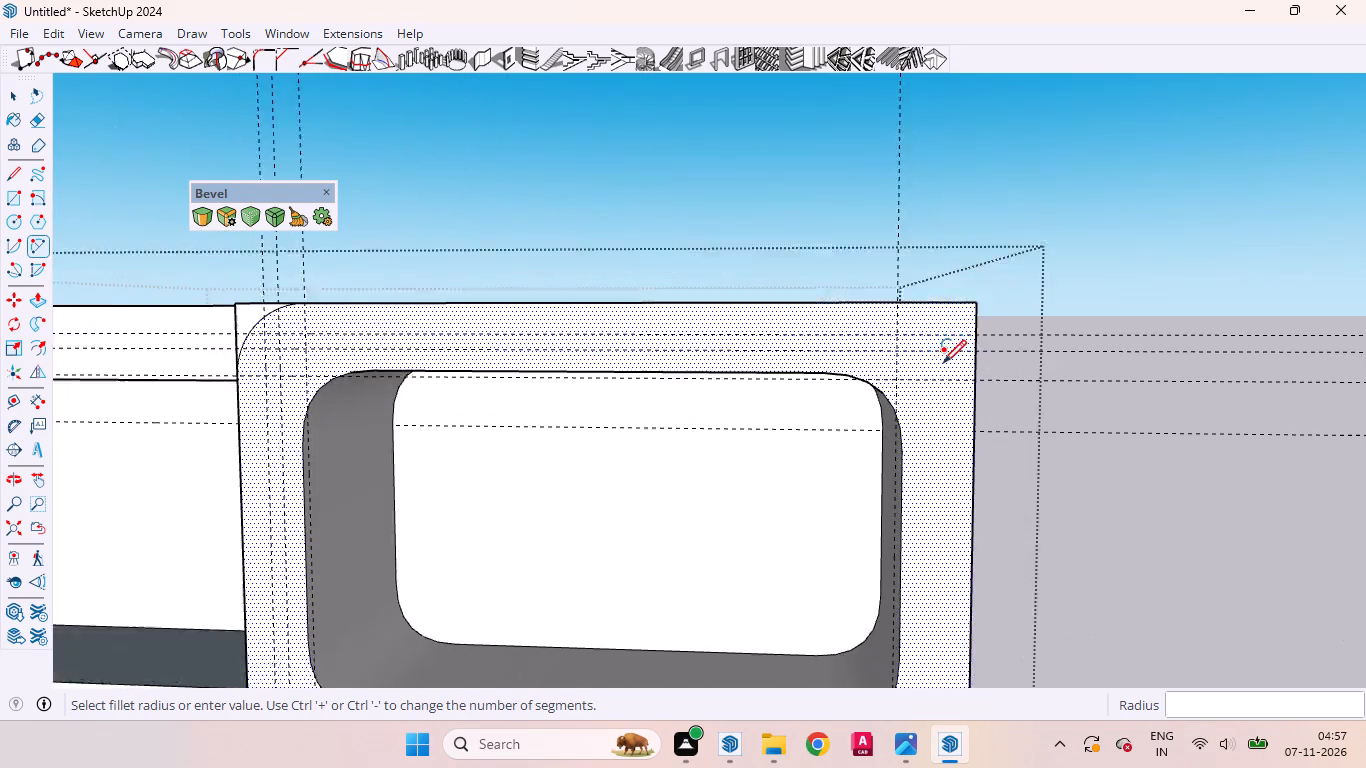
pyautogui.scroll(5, 943, 363)
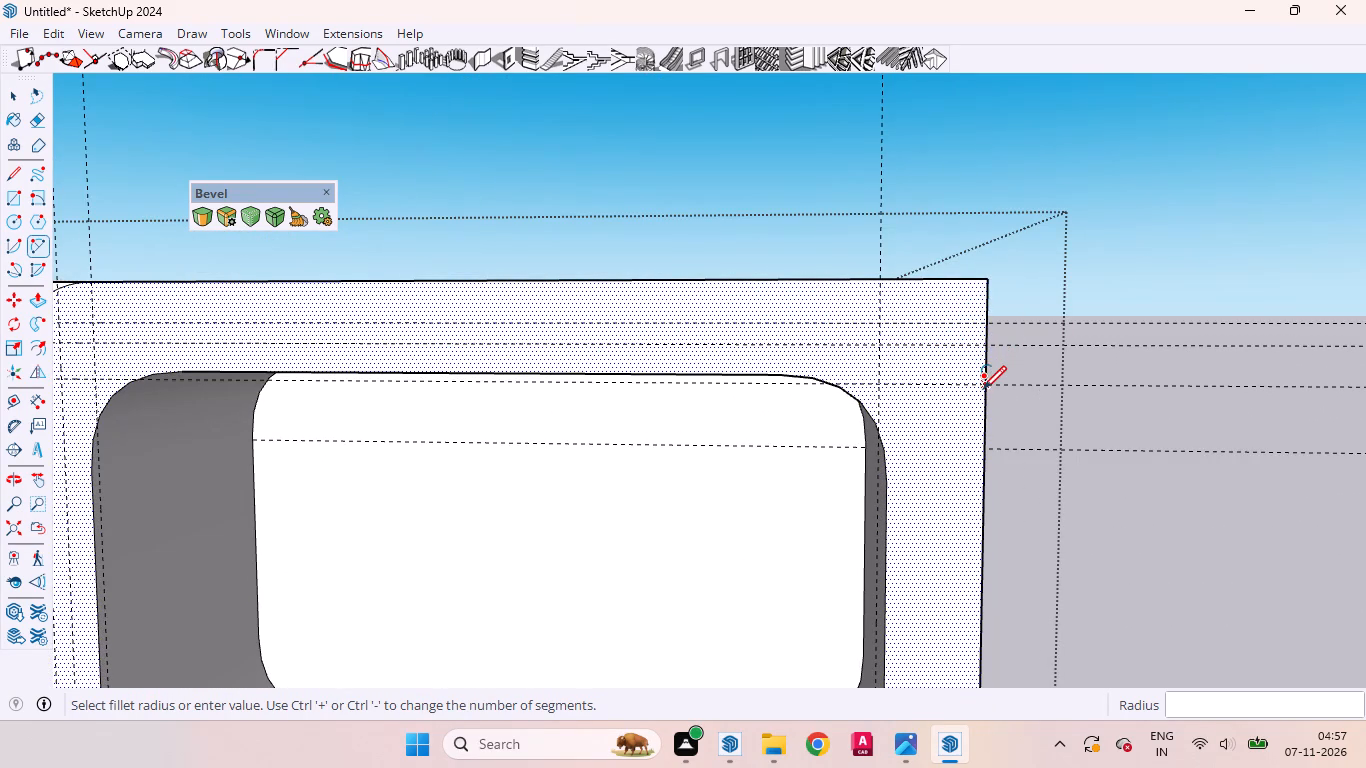
pyautogui.click(983, 389)
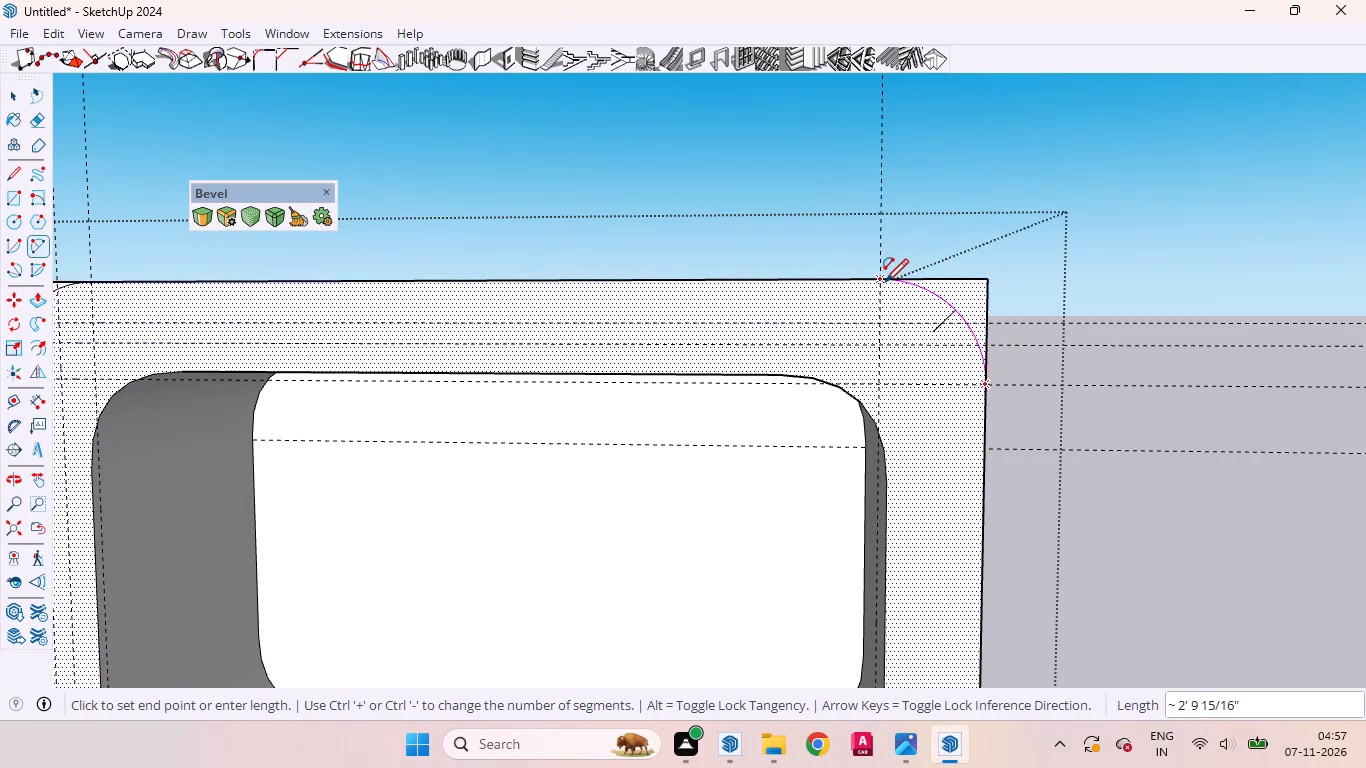
pyautogui.doubleClick(885, 282)
pyautogui.press('space')
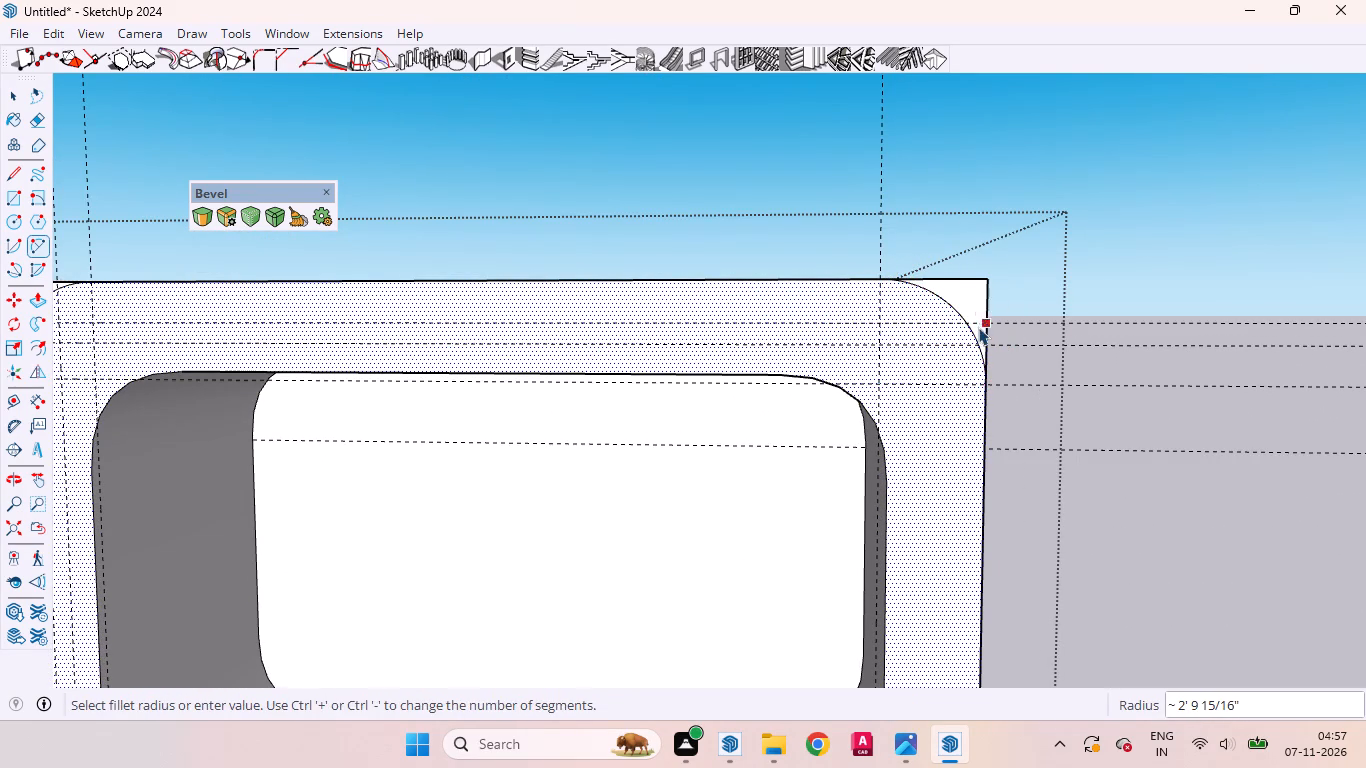
# Push the lower outer corner piece back 6' to cut it away from the framed block.
pyautogui.scroll(-11, 1020, 321)
pyautogui.scroll(4, 1027, 495)
pyautogui.scroll(-2, 1027, 498)
pyautogui.scroll(6, 1027, 498)
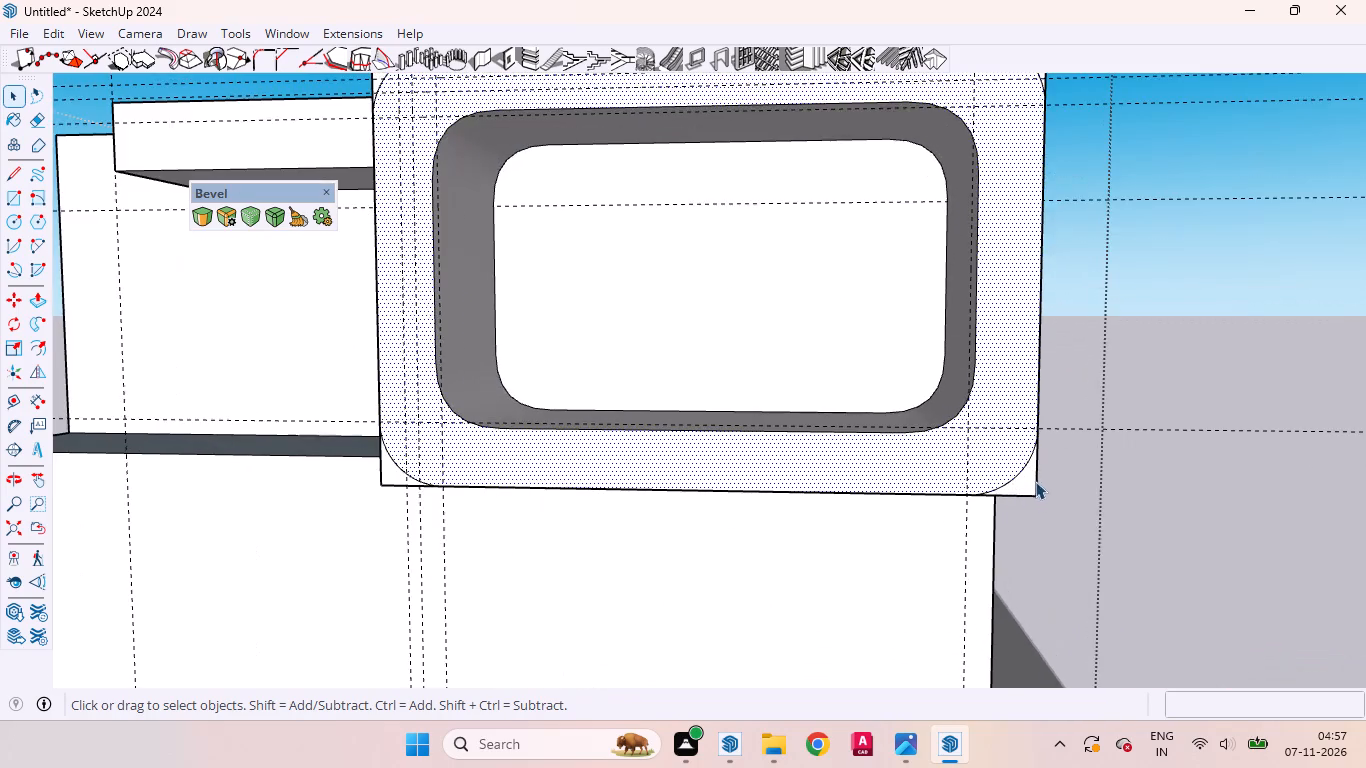
pyautogui.scroll(1, 1015, 493)
pyautogui.moveTo(991, 493); pyautogui.dragTo(704, 447, button='middle')
pyautogui.scroll(5, 1019, 506)
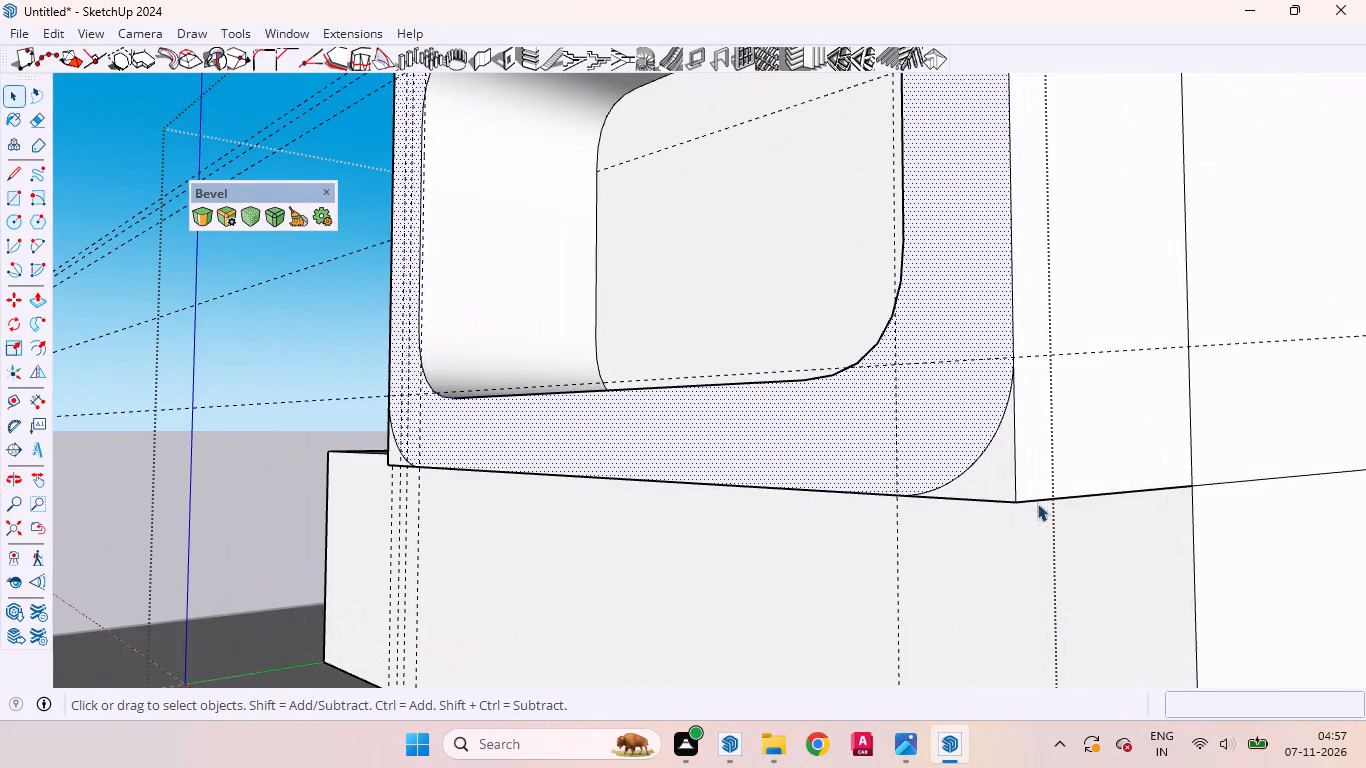
pyautogui.click(991, 472)
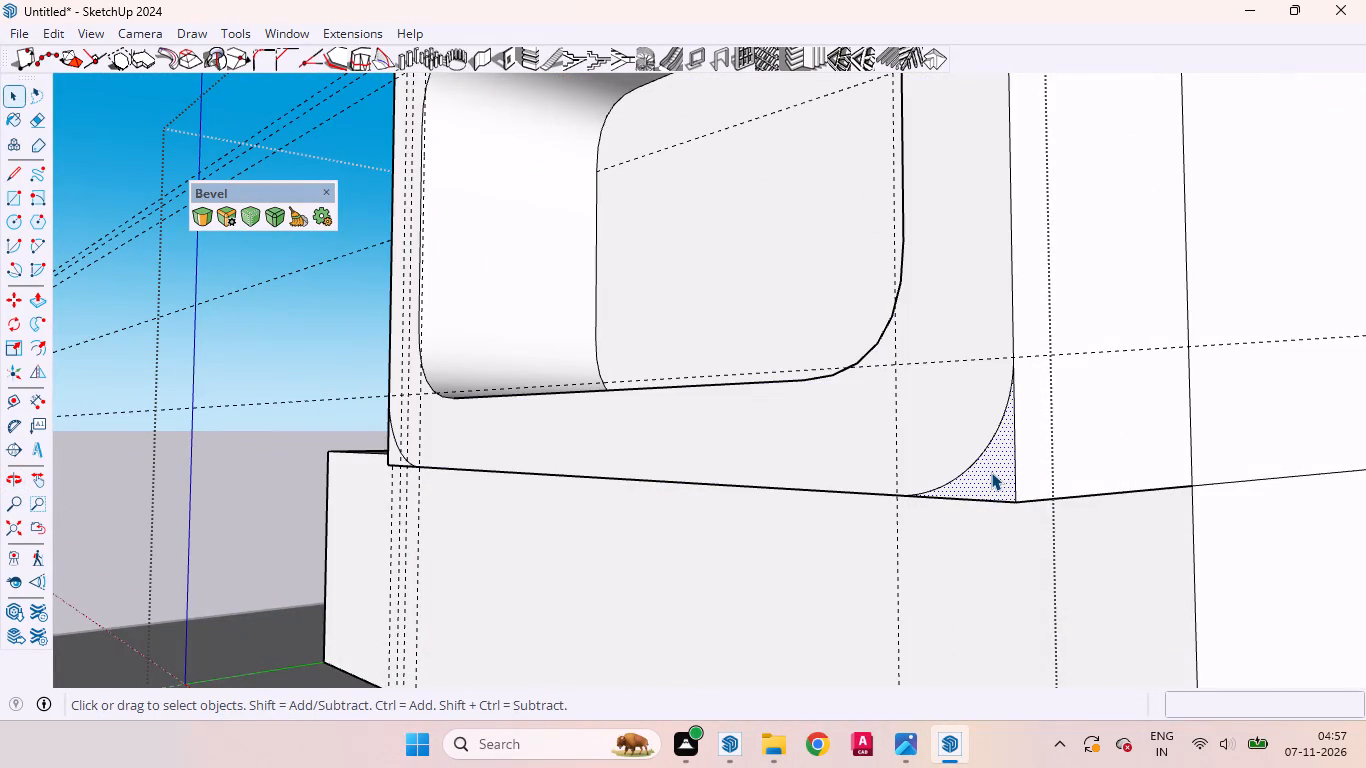
pyautogui.press('p')
pyautogui.moveTo(991, 472); pyautogui.dragTo(1160, 454)
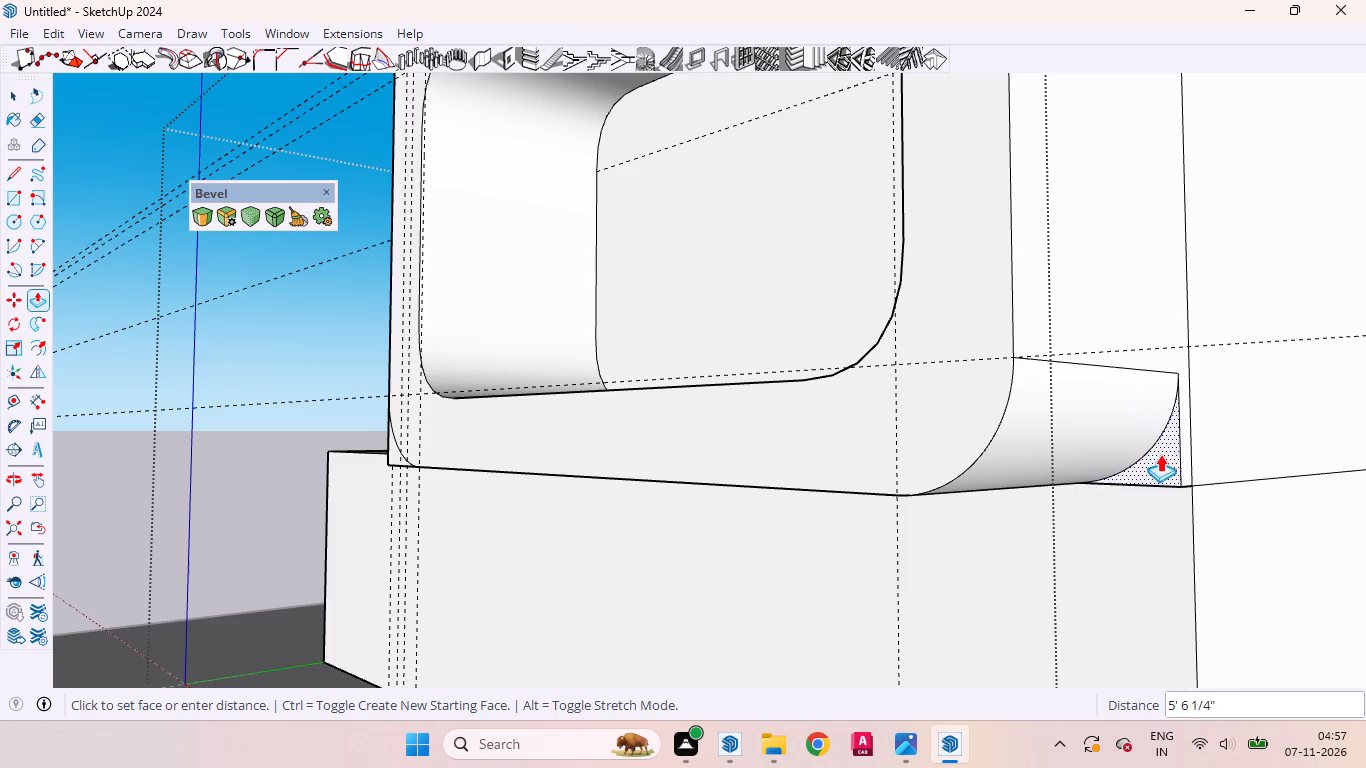
pyautogui.moveTo(1160, 454); pyautogui.dragTo(1188, 512)
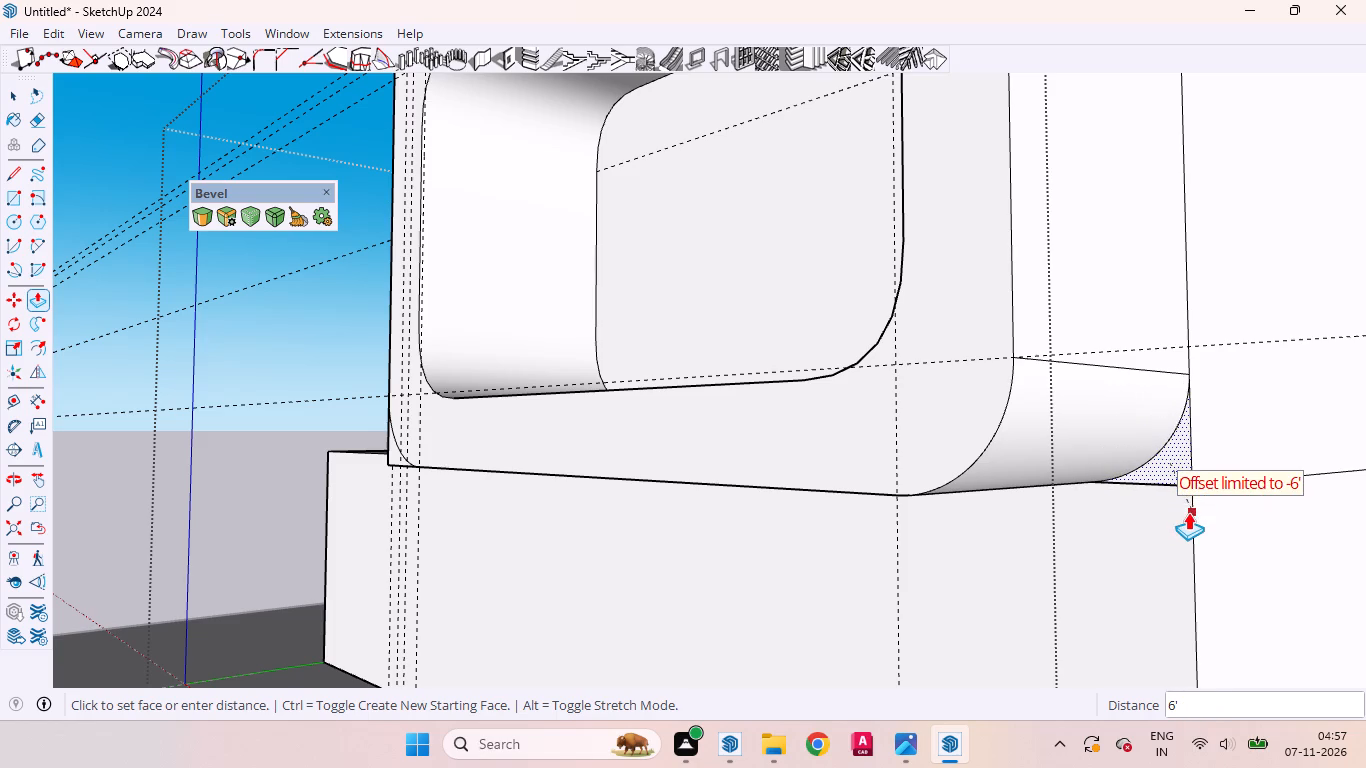
pyautogui.moveTo(1188, 512); pyautogui.dragTo(1188, 513)
# Push the framed block's upper outer corner piece back by the same 6' to round that corner.
pyautogui.scroll(-1, 1231, 614)
pyautogui.scroll(1, 1233, 619)
pyautogui.scroll(-9, 1234, 622)
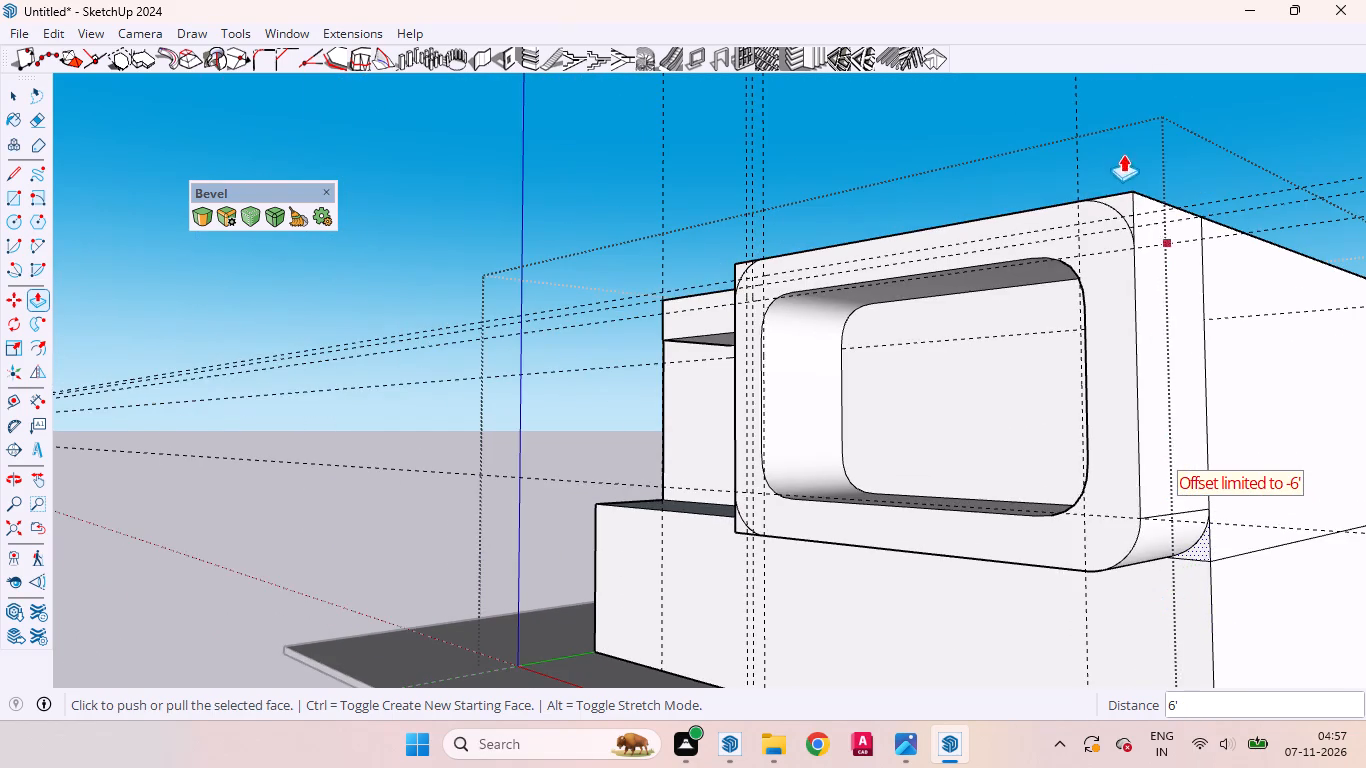
pyautogui.scroll(4, 1101, 179)
pyautogui.press('space')
pyautogui.click(1133, 218)
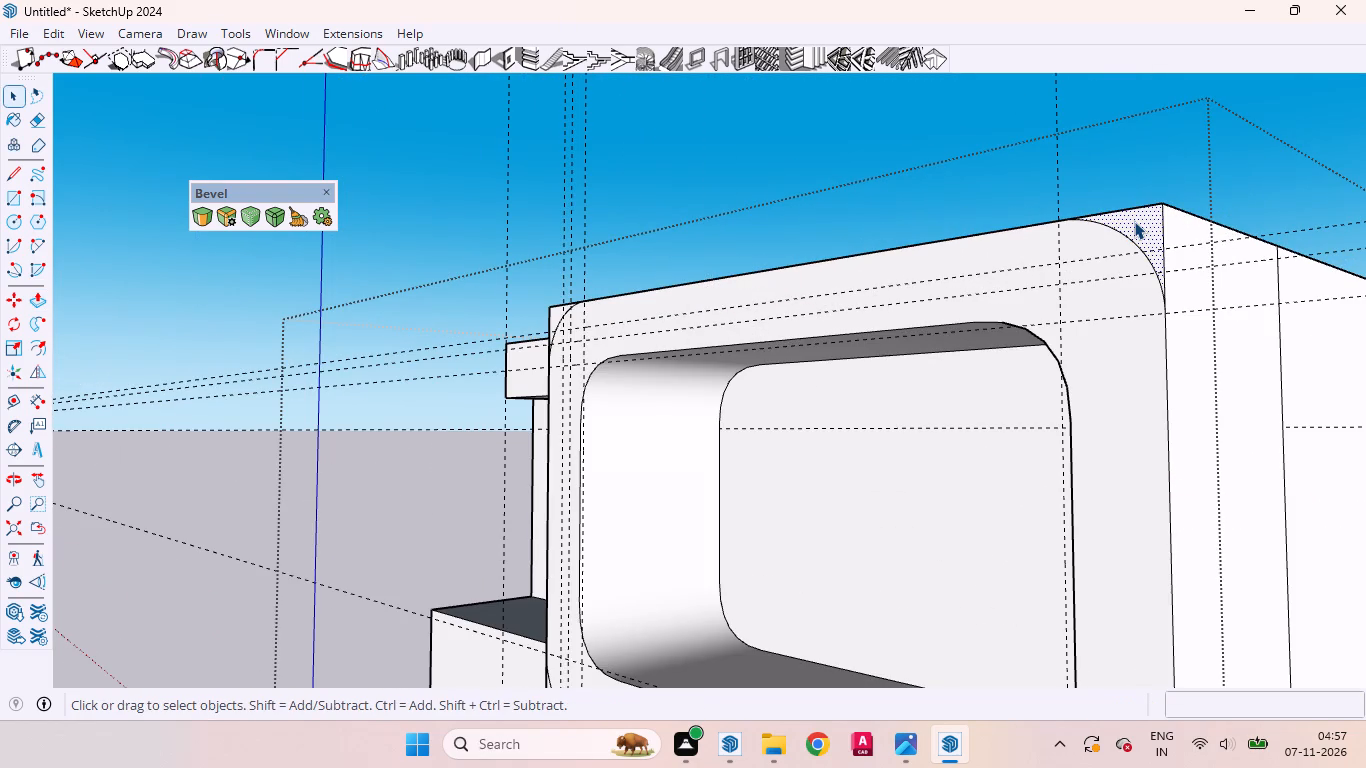
pyautogui.press('p')
pyautogui.doubleClick(1134, 221)
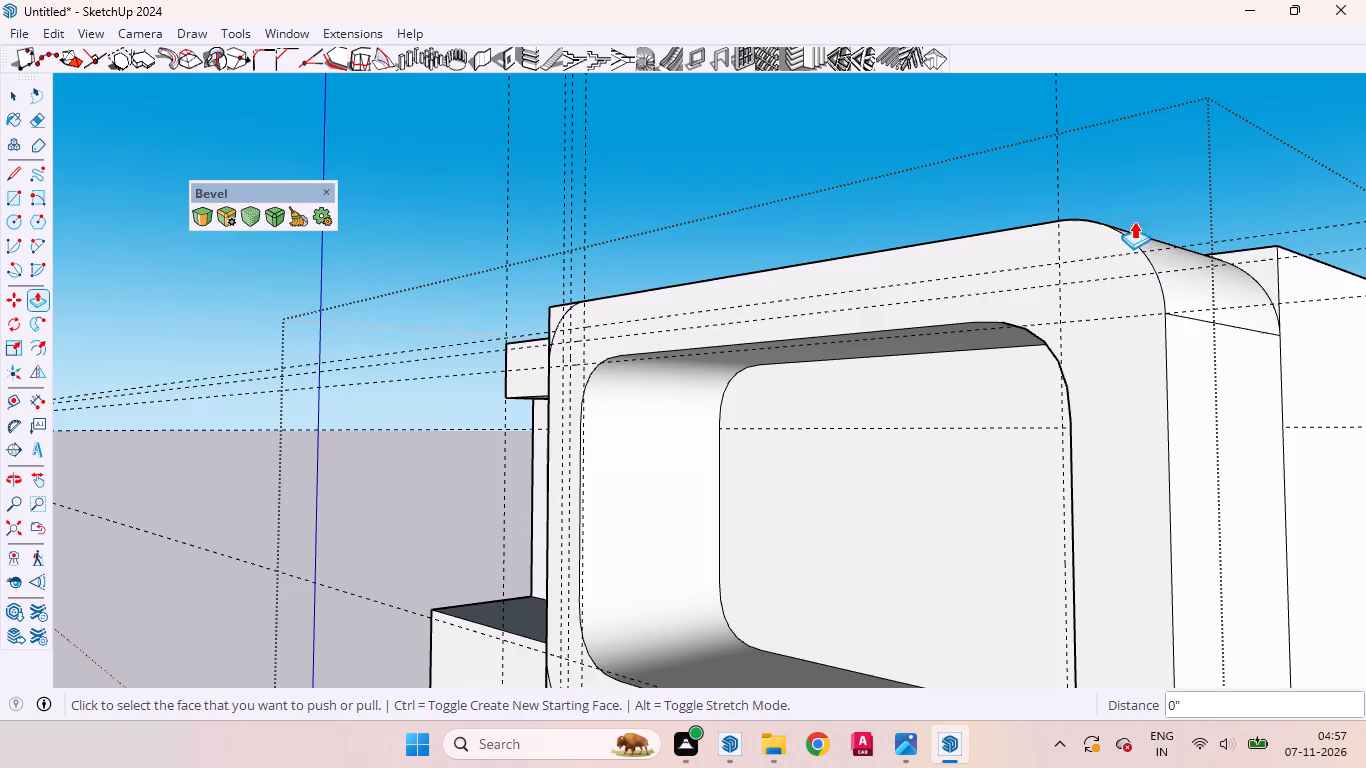
# Push the framed block's upper terrace-side corner piece back by the same 6' distance.
pyautogui.scroll(-7, 1195, 270)
pyautogui.scroll(2, 1196, 271)
pyautogui.moveTo(1016, 301); pyautogui.dragTo(1365, 380, button='middle')
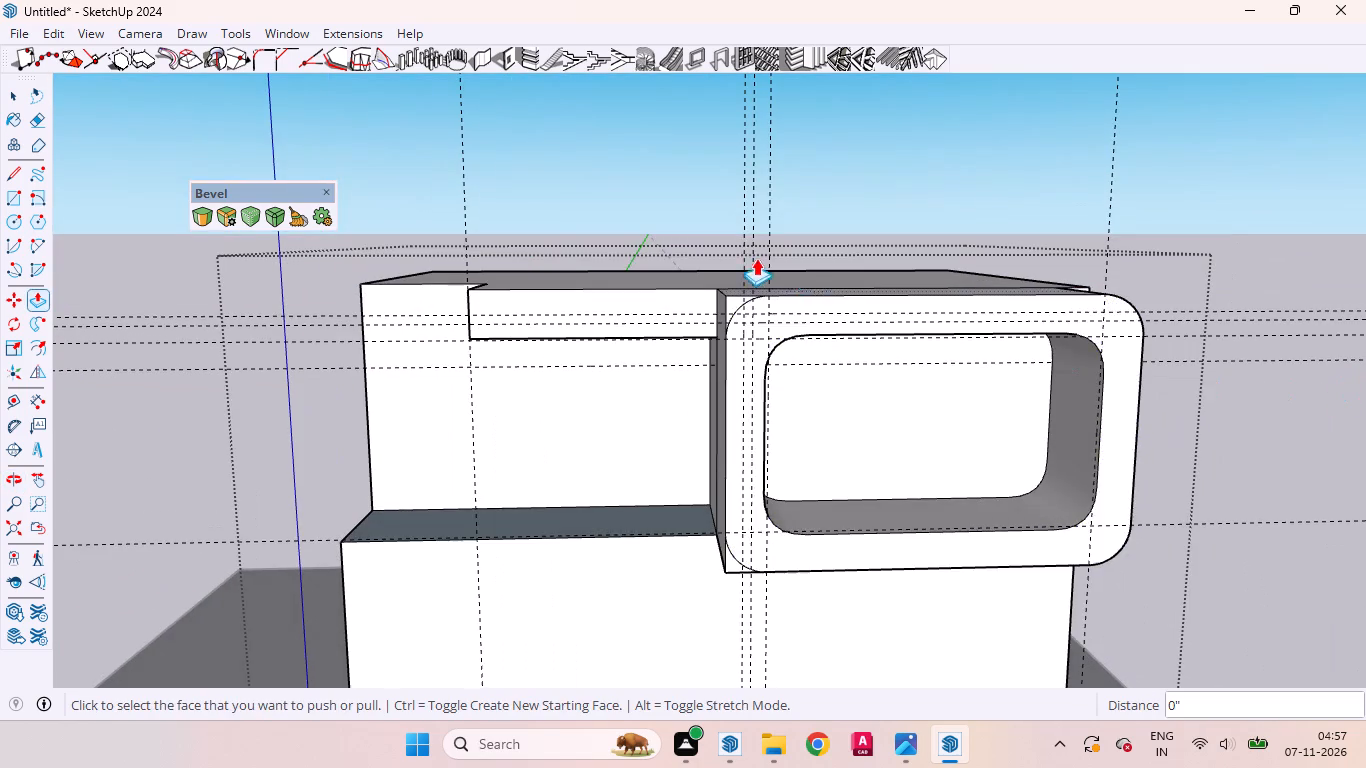
pyautogui.scroll(1, 739, 295)
pyautogui.scroll(-1, 739, 295)
pyautogui.scroll(12, 739, 295)
pyautogui.doubleClick(732, 300)
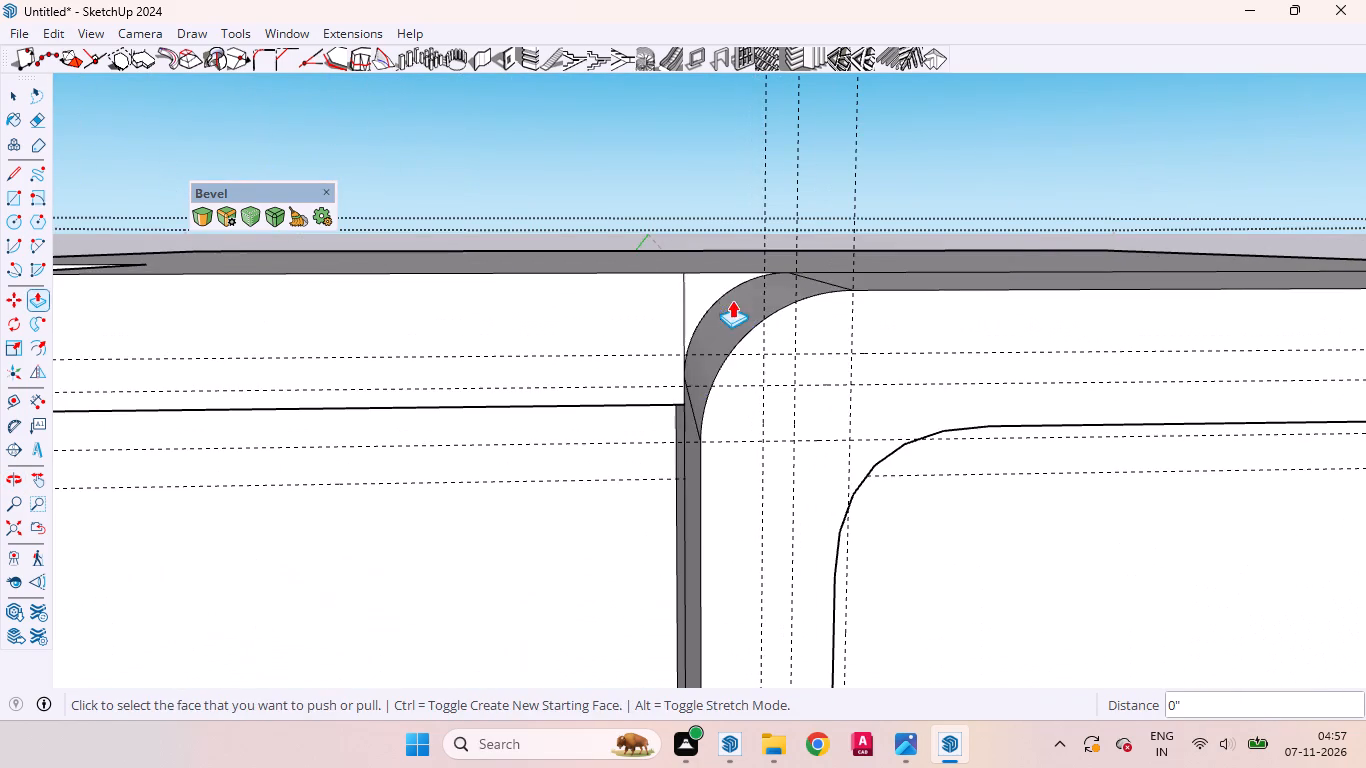
# Push the framed block's lower terrace-side corner piece back by the same 6' distance.
pyautogui.scroll(-3, 782, 241)
pyautogui.scroll(2, 783, 239)
pyautogui.scroll(-12, 784, 238)
pyautogui.scroll(10, 780, 365)
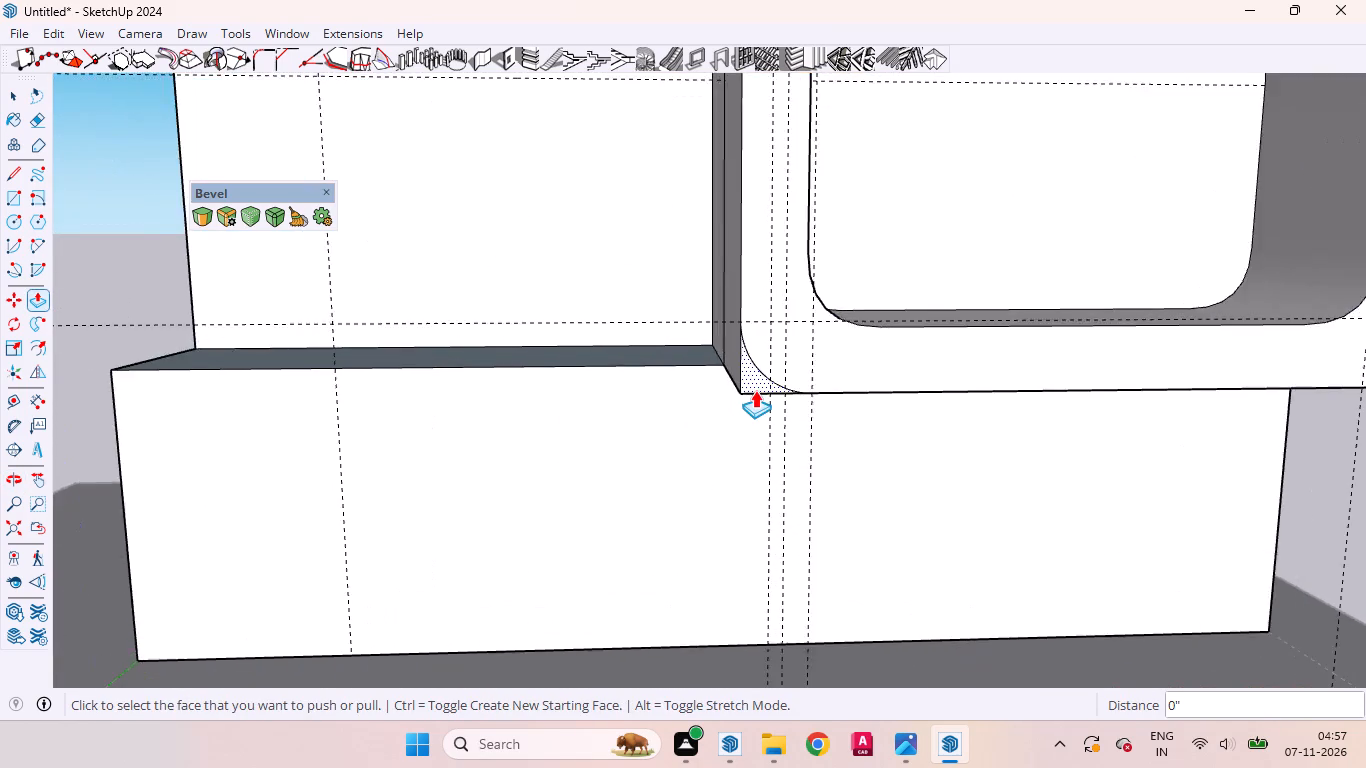
pyautogui.scroll(8, 755, 390)
pyautogui.doubleClick(748, 371)
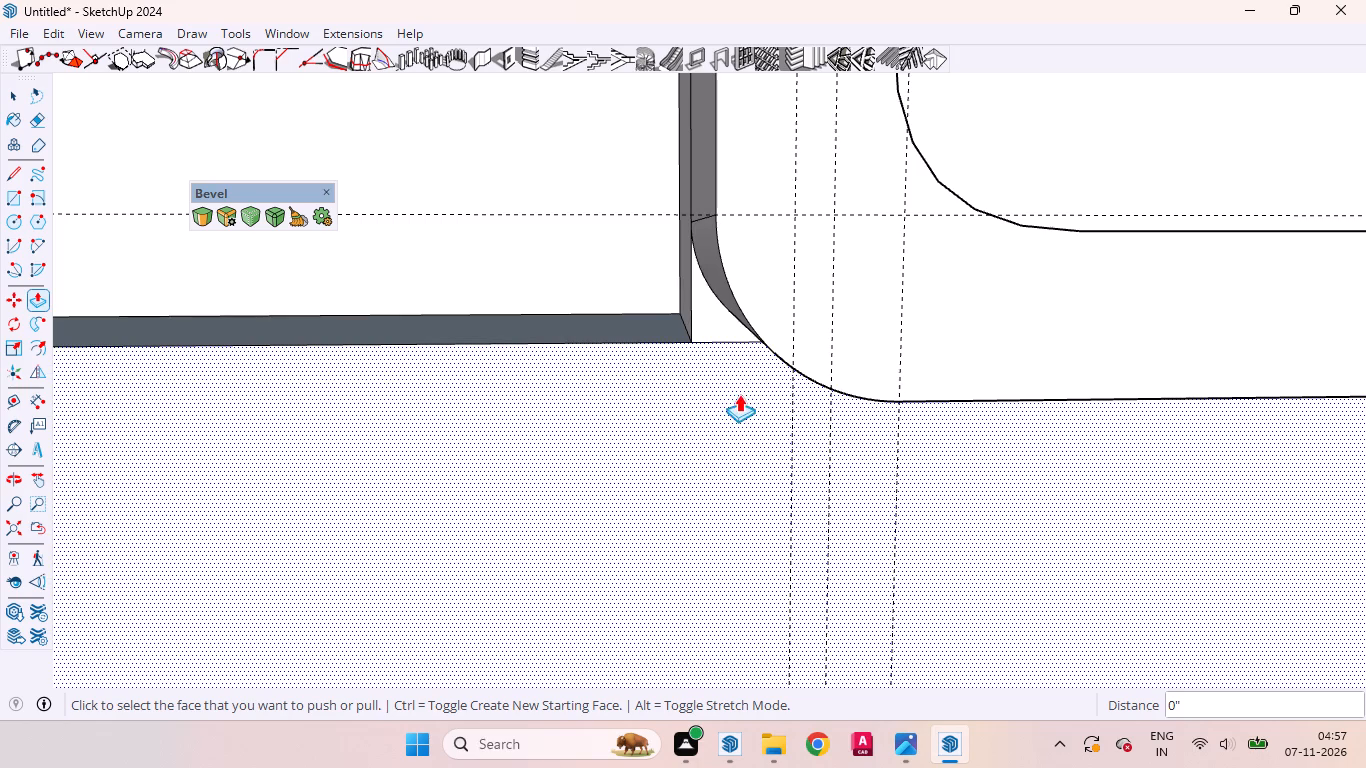
pyautogui.scroll(-15, 696, 414)
pyautogui.press('space')
pyautogui.click(782, 397)
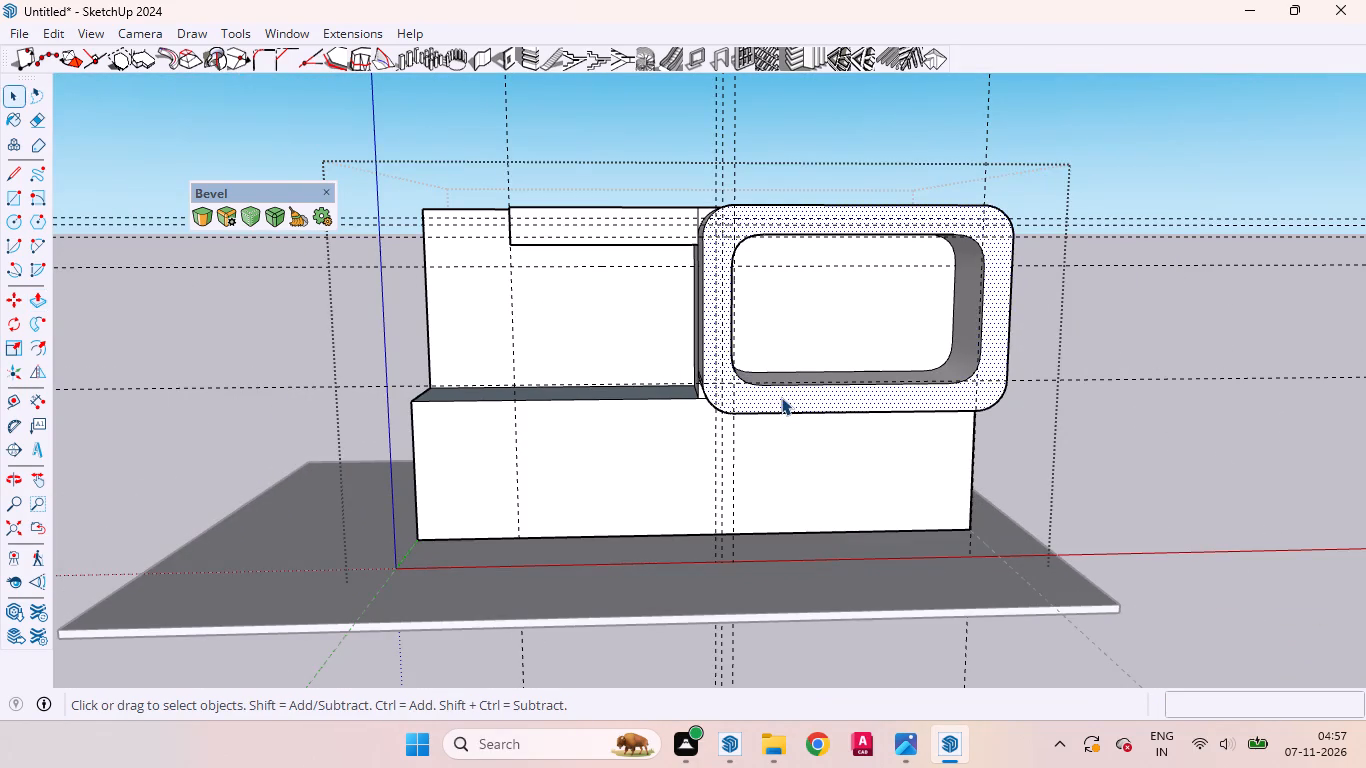
# Offset the framed block's front face outline inward by about 1' 3/8".
pyautogui.press('f')
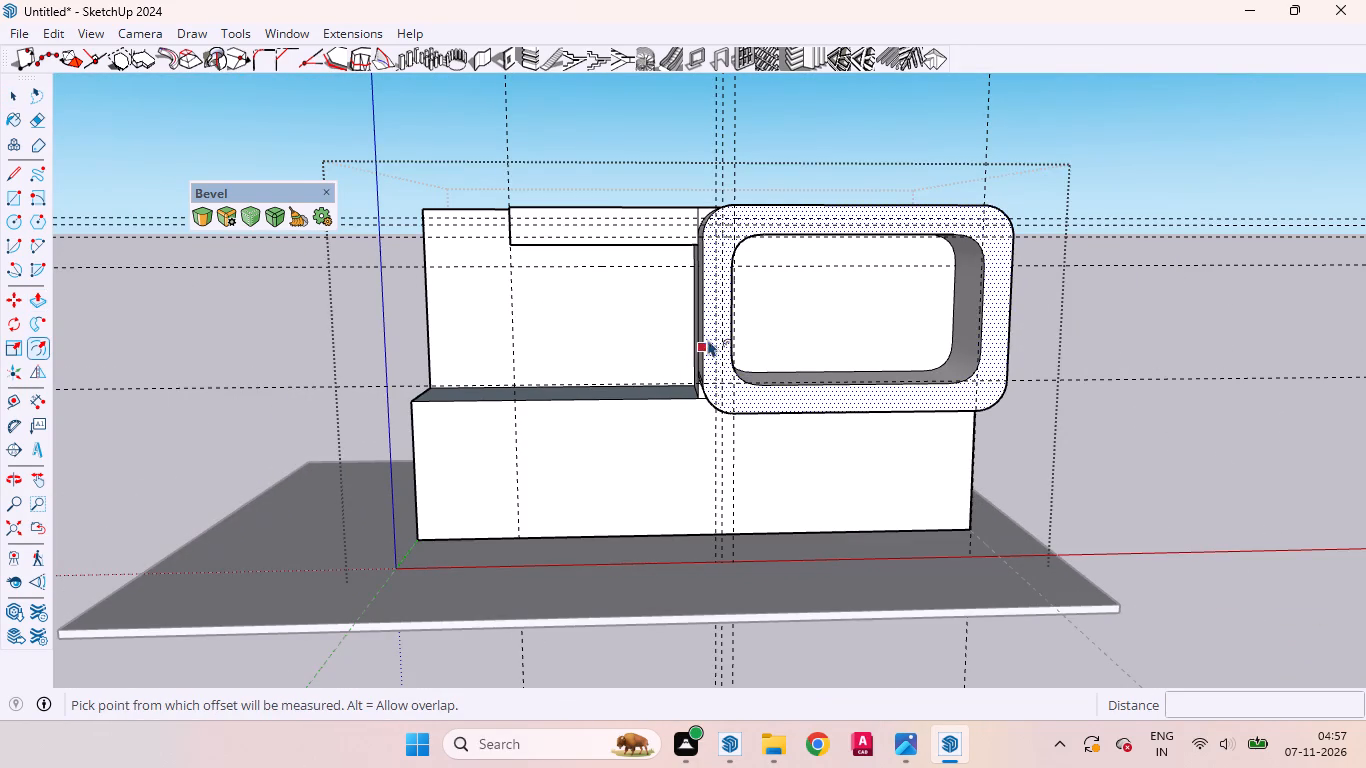
pyautogui.scroll(8, 708, 318)
pyautogui.moveTo(710, 297); pyautogui.dragTo(714, 296)
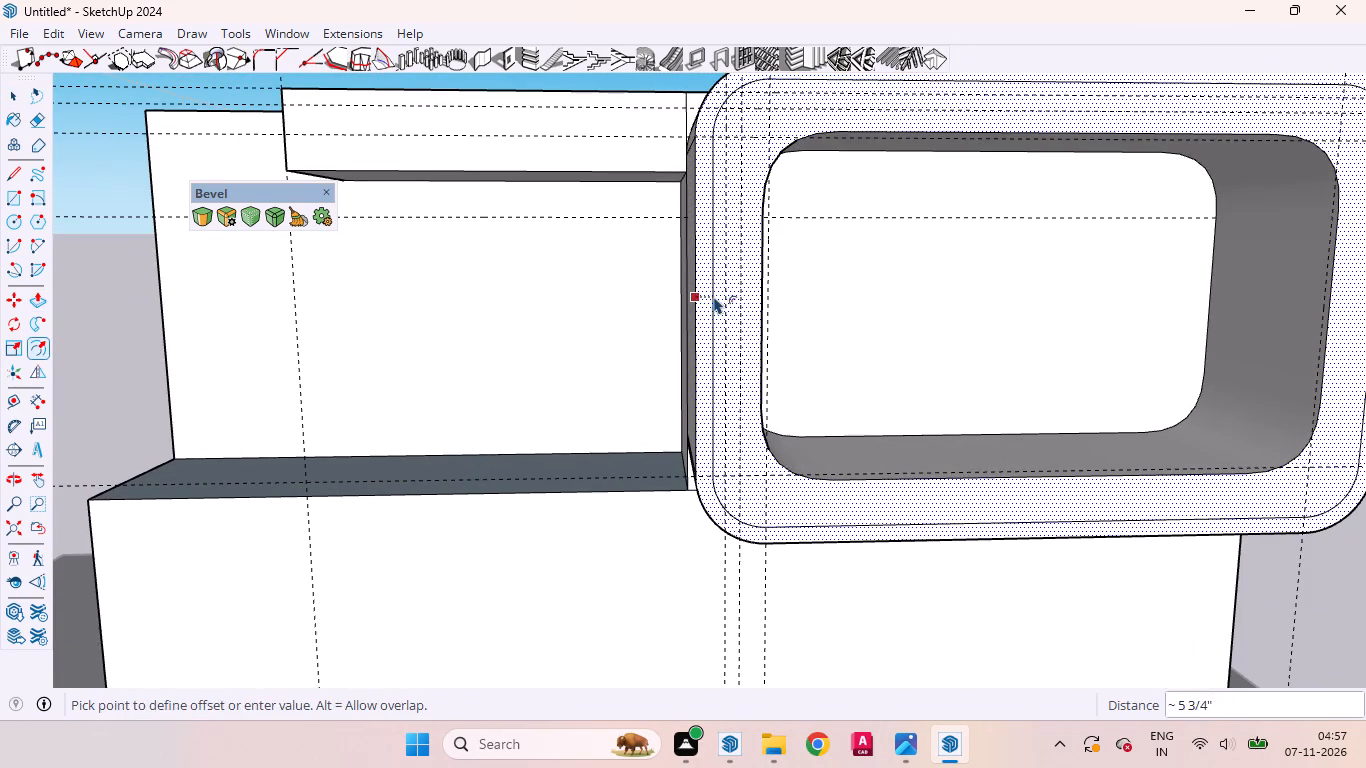
pyautogui.moveTo(714, 296); pyautogui.dragTo(729, 303)
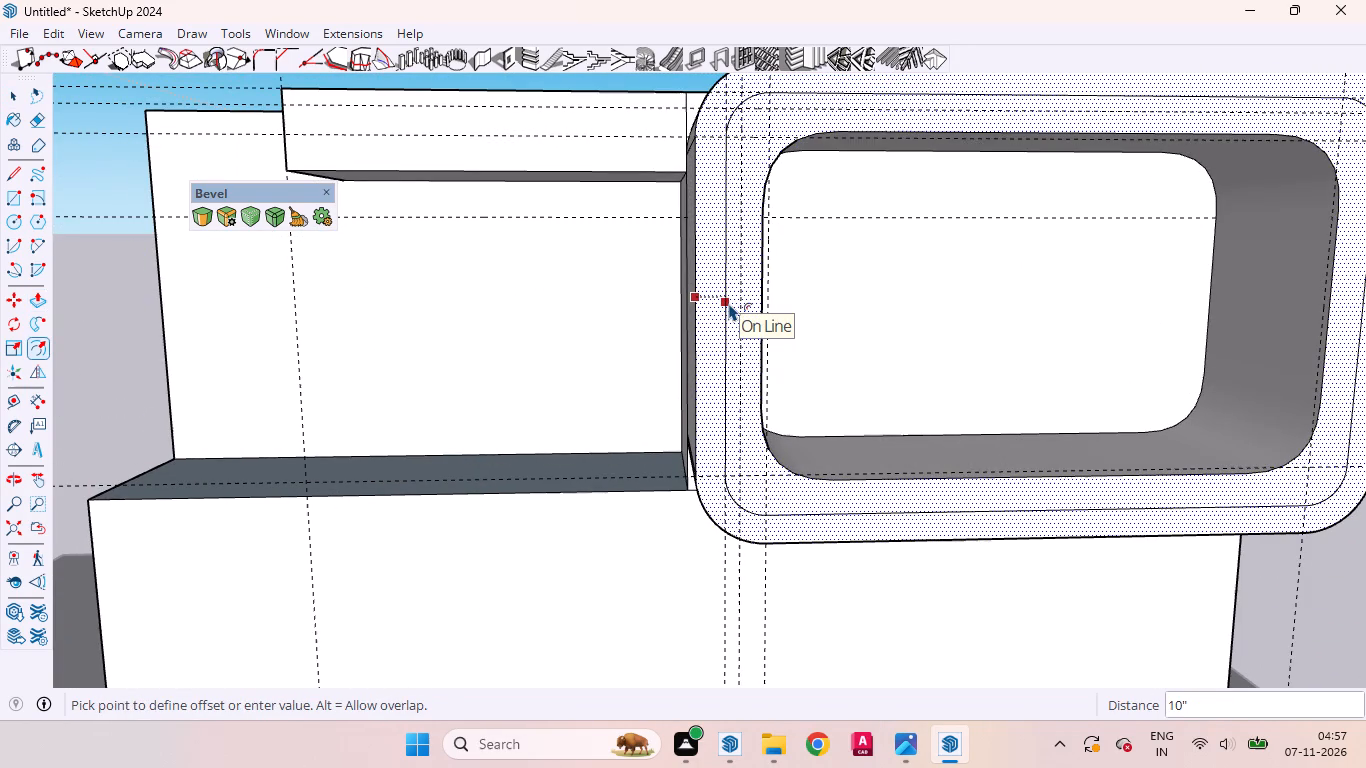
pyautogui.moveTo(729, 303); pyautogui.dragTo(732, 304)
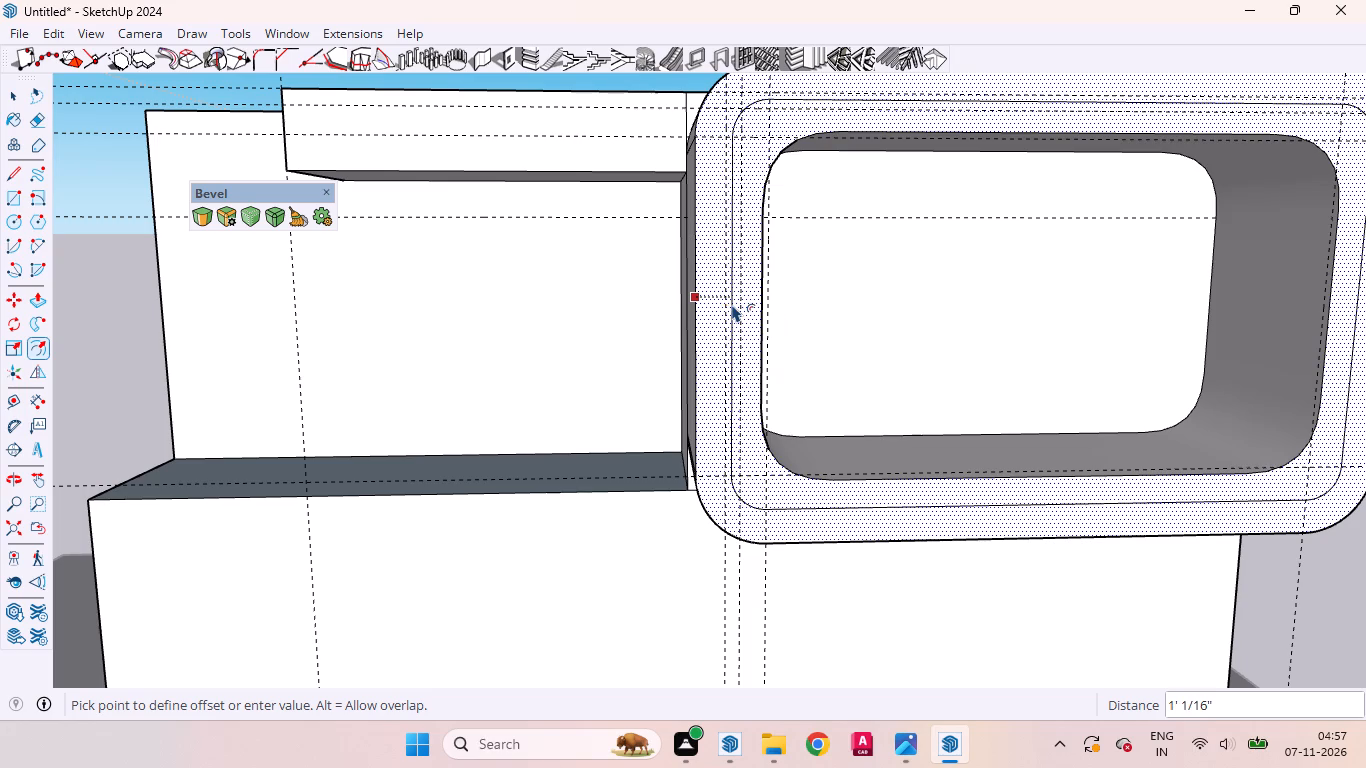
pyautogui.moveTo(732, 304); pyautogui.dragTo(733, 304)
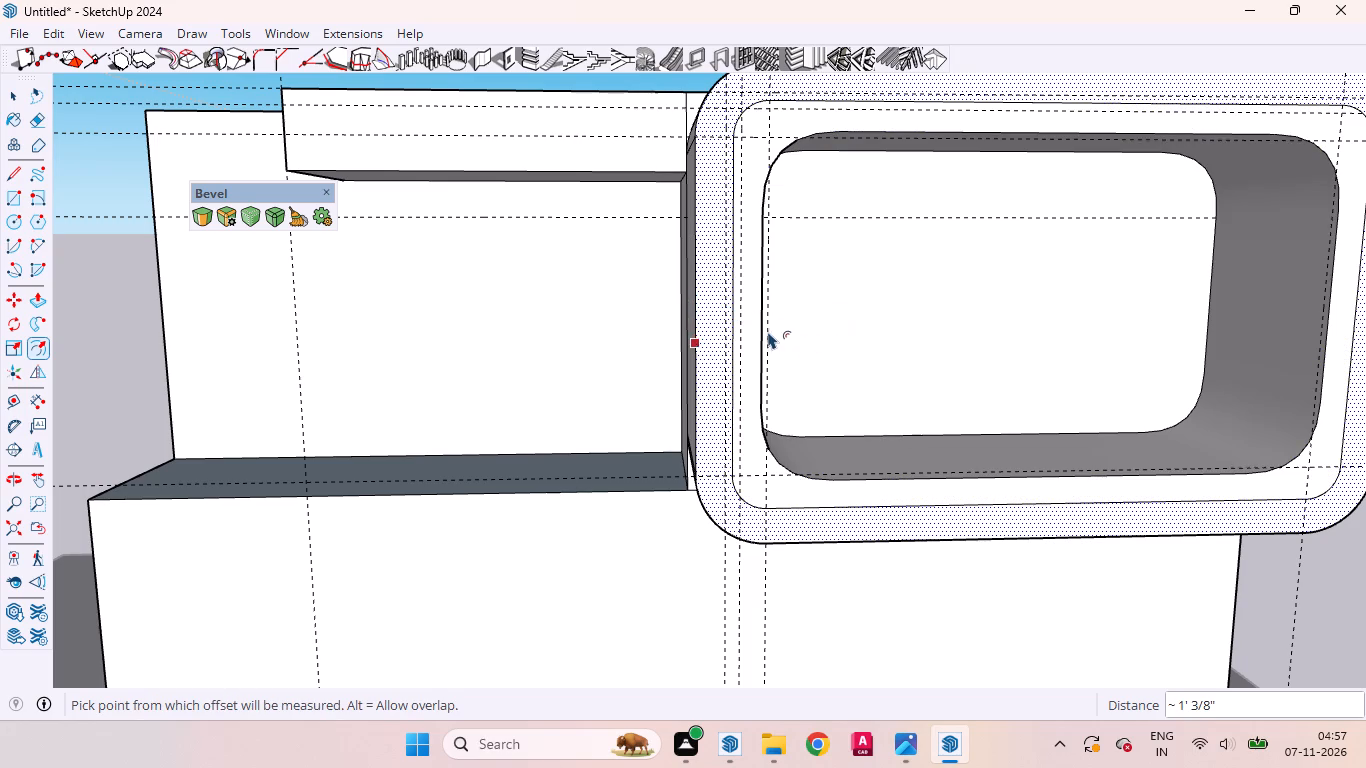
pyautogui.press('space')
# Offset the frame's outer front band inward again by about 11 9/16" to outline a narrow strip.
pyautogui.scroll(-5, 698, 304)
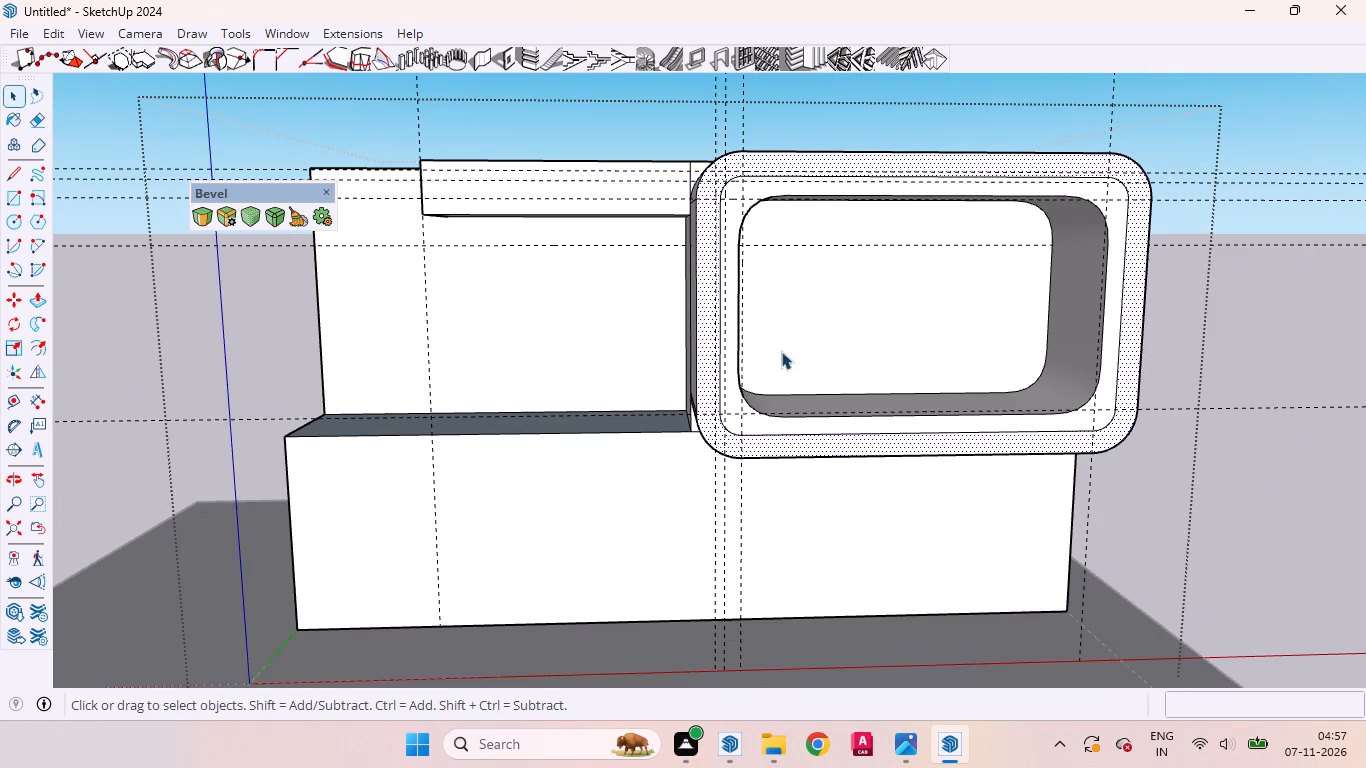
pyautogui.scroll(13, 737, 309)
pyautogui.moveTo(693, 301); pyautogui.dragTo(629, 290, button='middle')
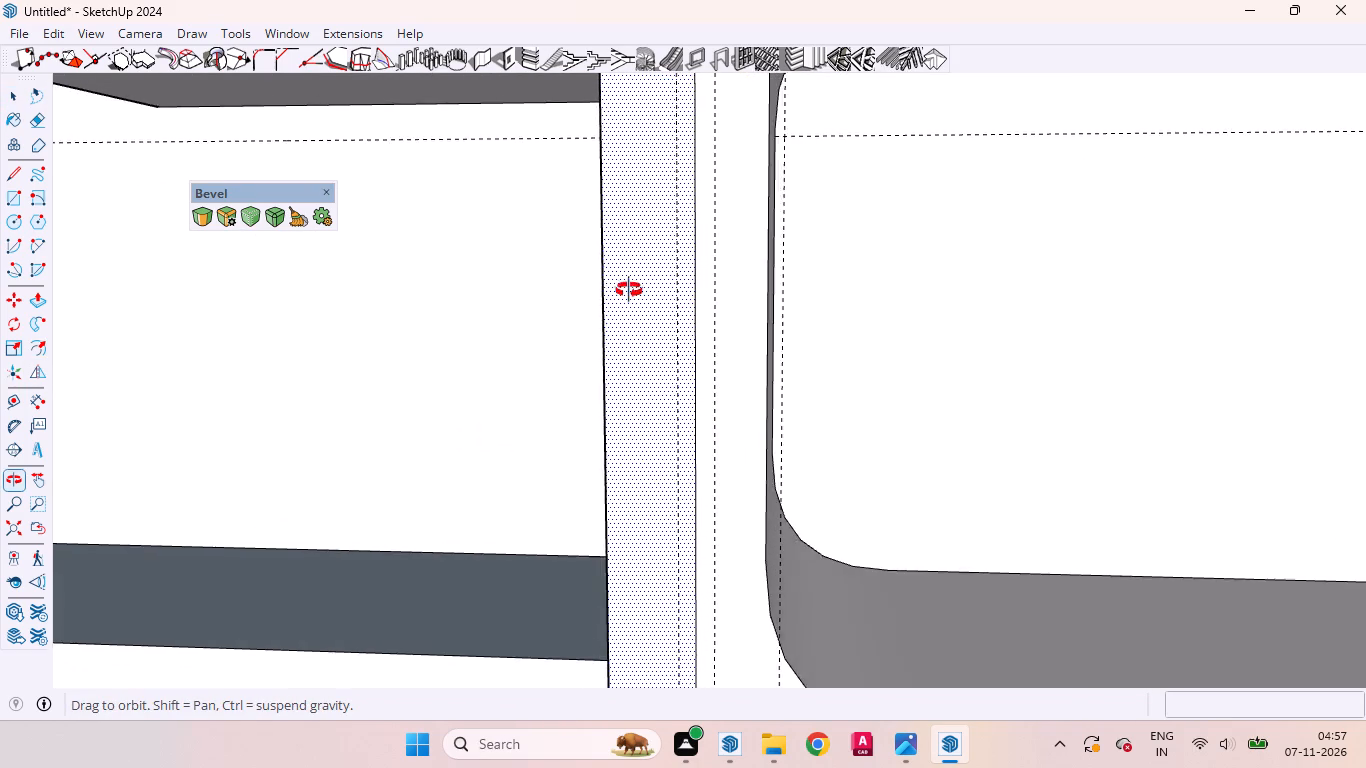
pyautogui.moveTo(629, 290); pyautogui.dragTo(626, 282, button='middle')
pyautogui.scroll(8, 627, 282)
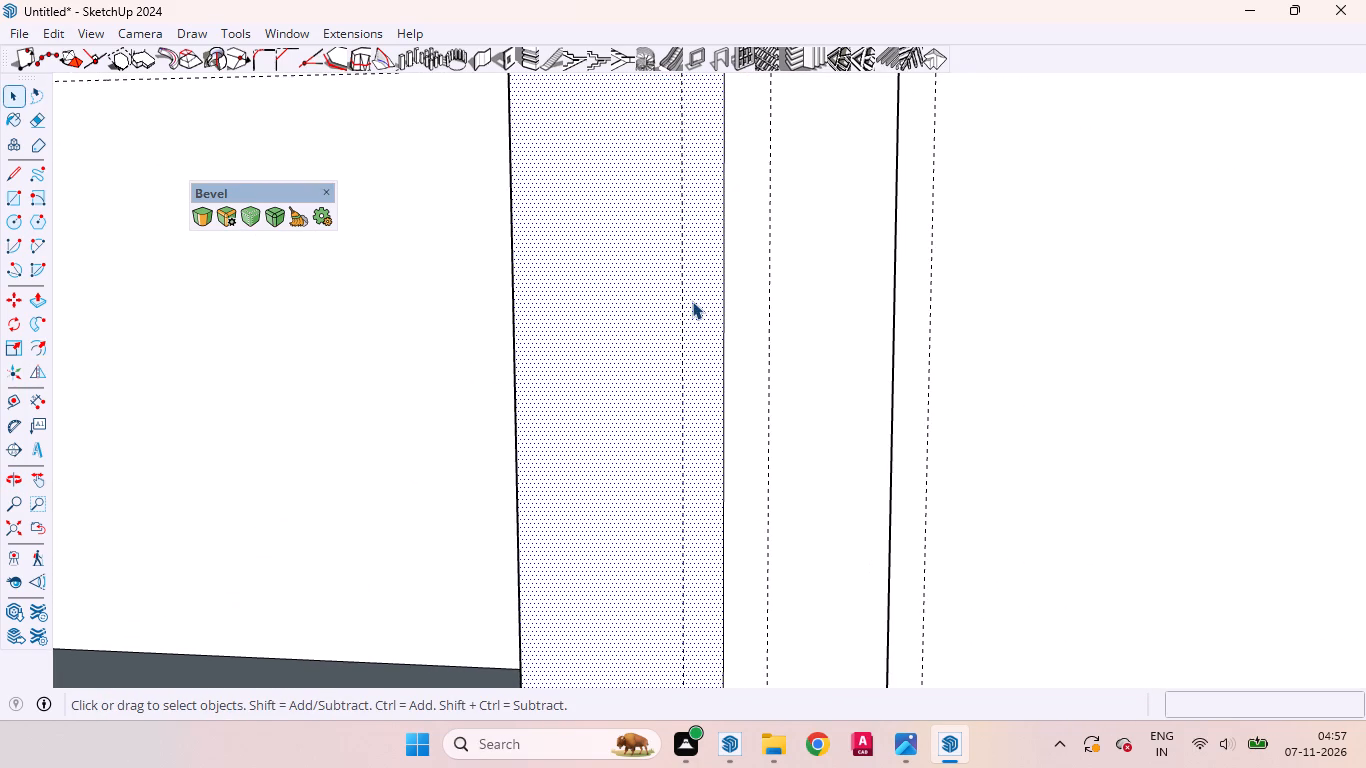
pyautogui.press('f')
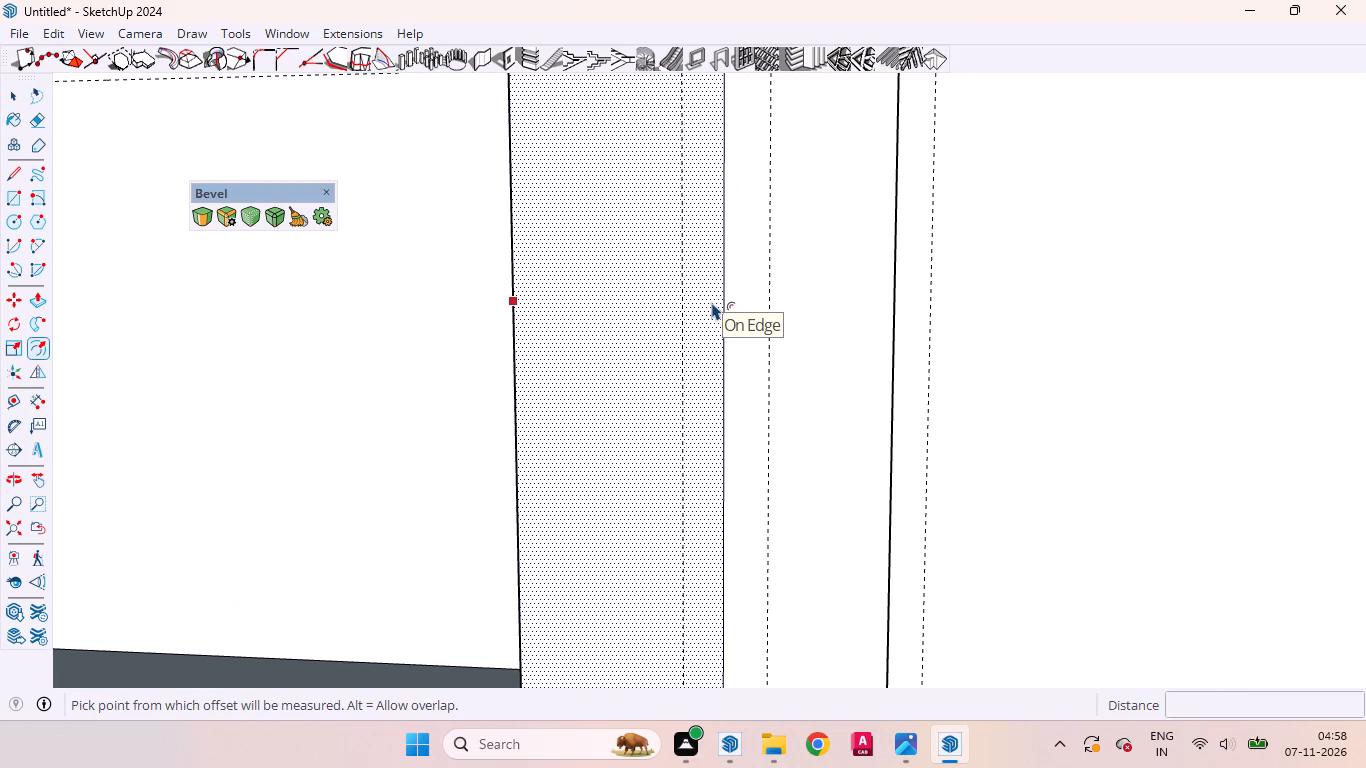
pyautogui.click(711, 302)
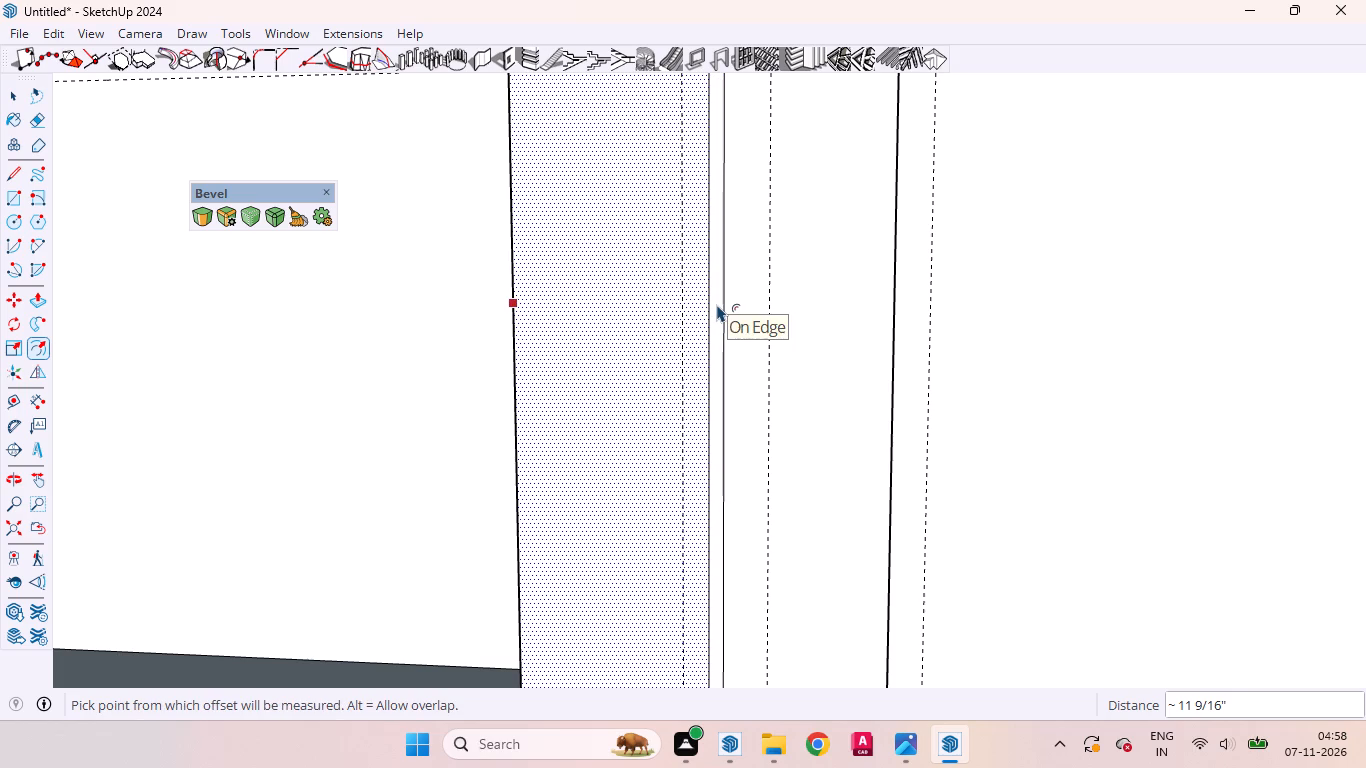
# Push the narrow strip around the frame's front face in by 1" to form a groove.
pyautogui.press('space')
pyautogui.click(717, 304)
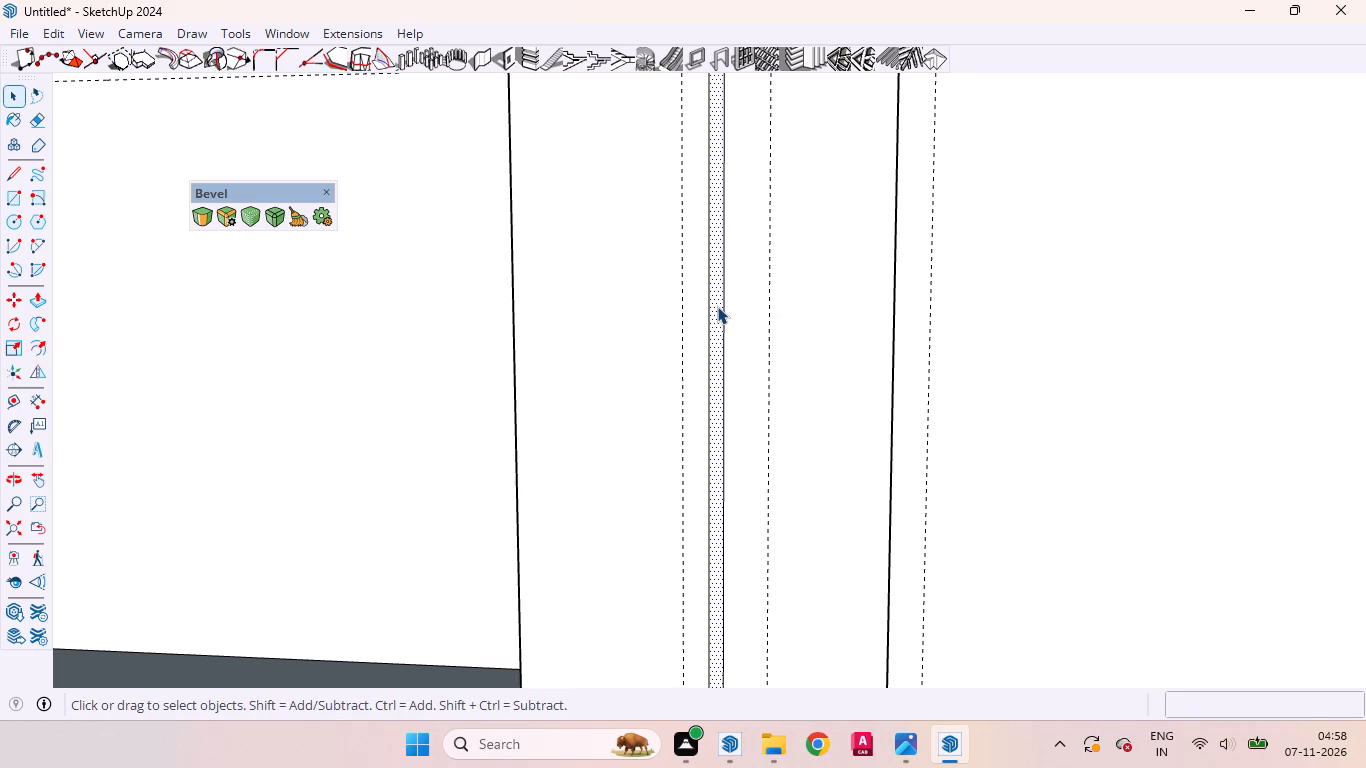
pyautogui.press('p')
pyautogui.scroll(5, 717, 306)
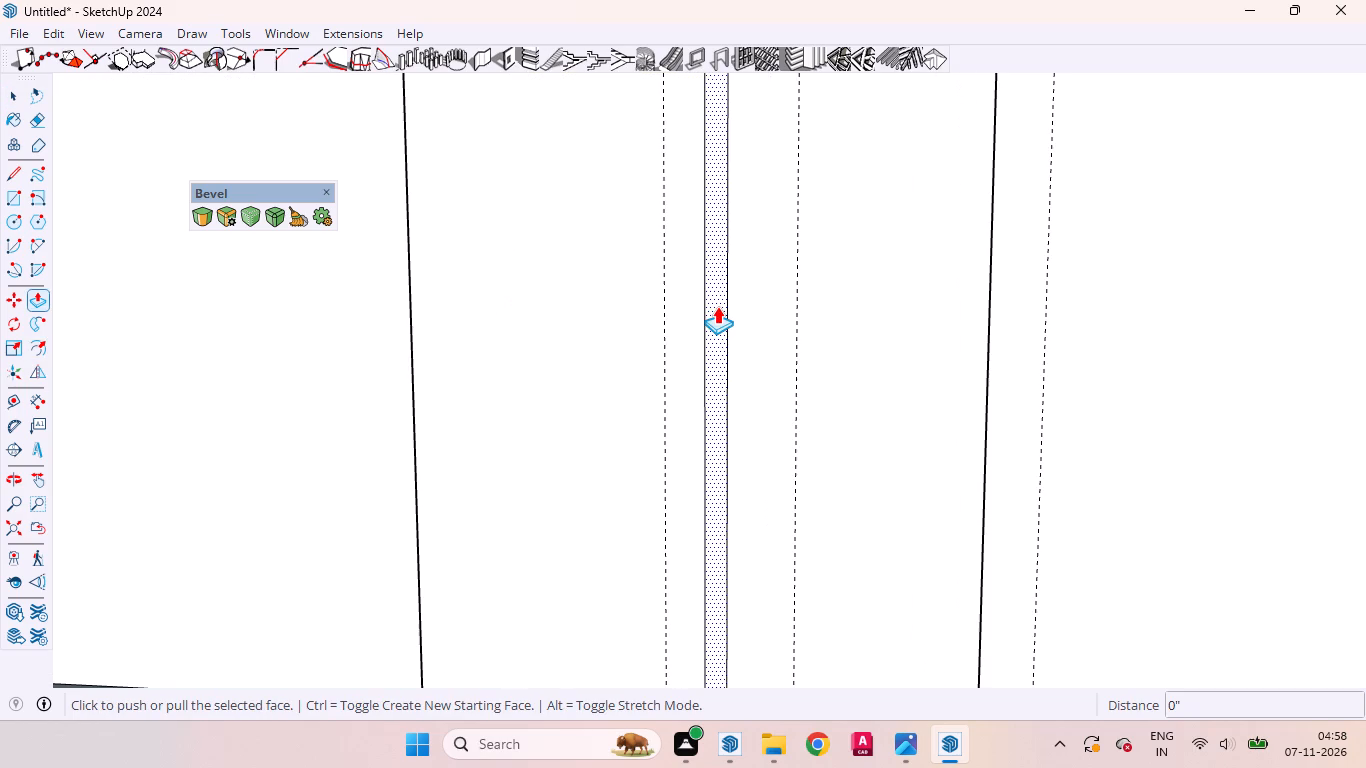
pyautogui.click(717, 306)
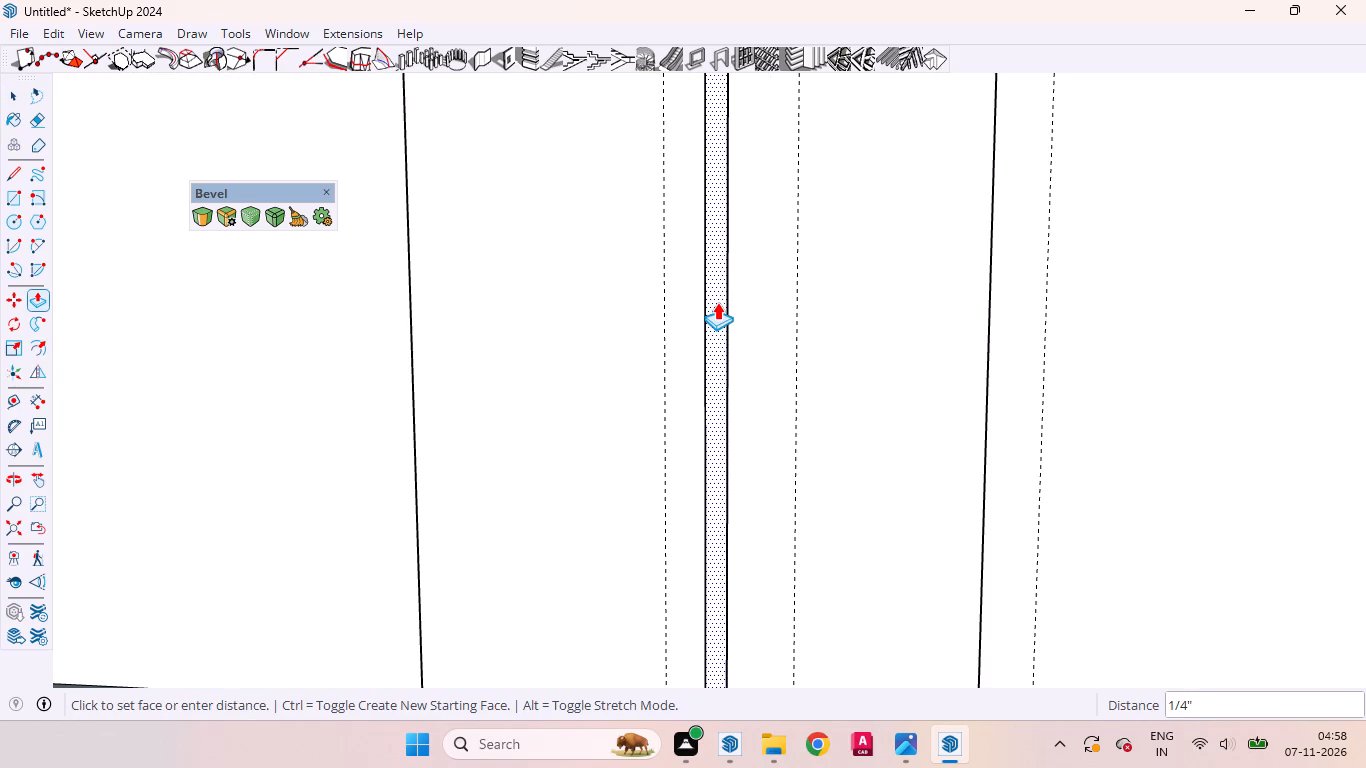
pyautogui.press('1')
pyautogui.press('Return')
pyautogui.press('space')
# Examine the groove around the frame's front face, including its rounded upper terrace-side corner.
pyautogui.scroll(-3, 745, 300)
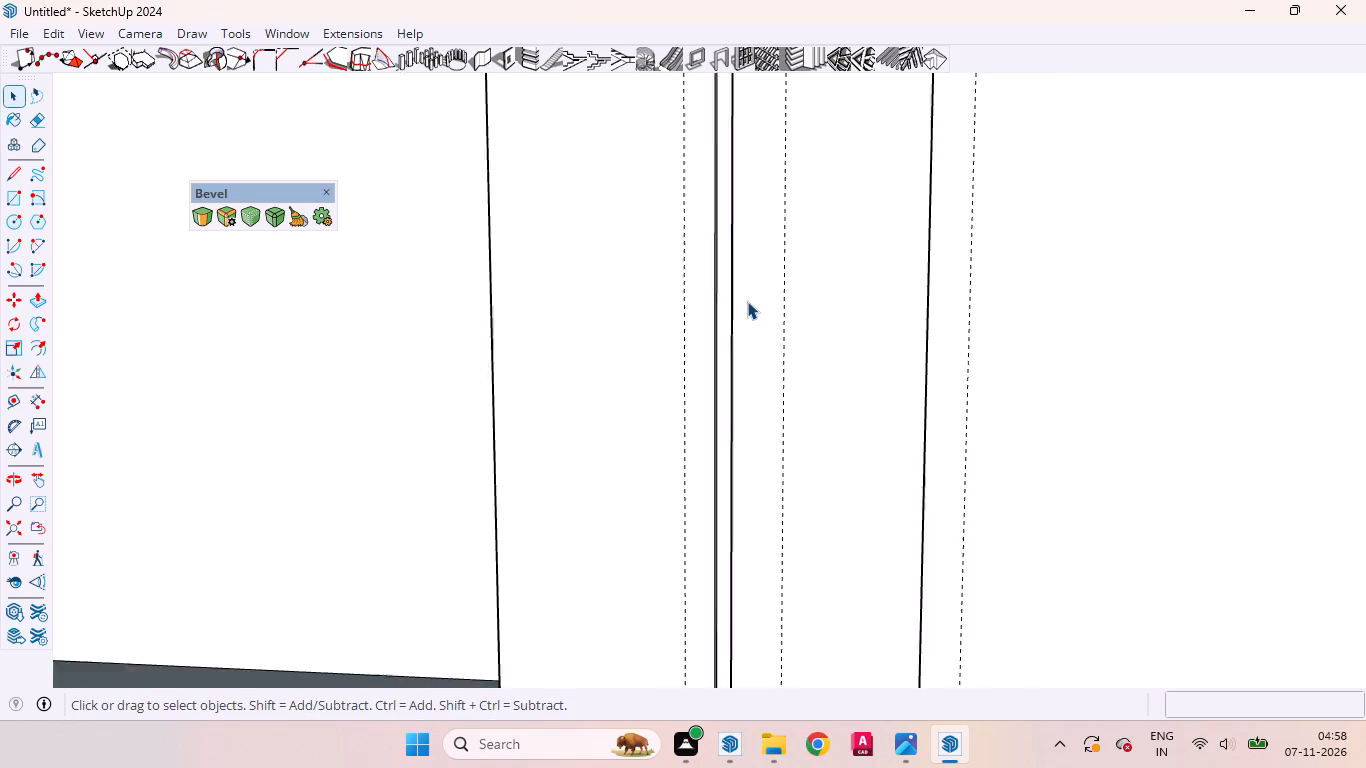
pyautogui.scroll(-16, 747, 301)
pyautogui.scroll(1, 745, 310)
pyautogui.scroll(-13, 745, 310)
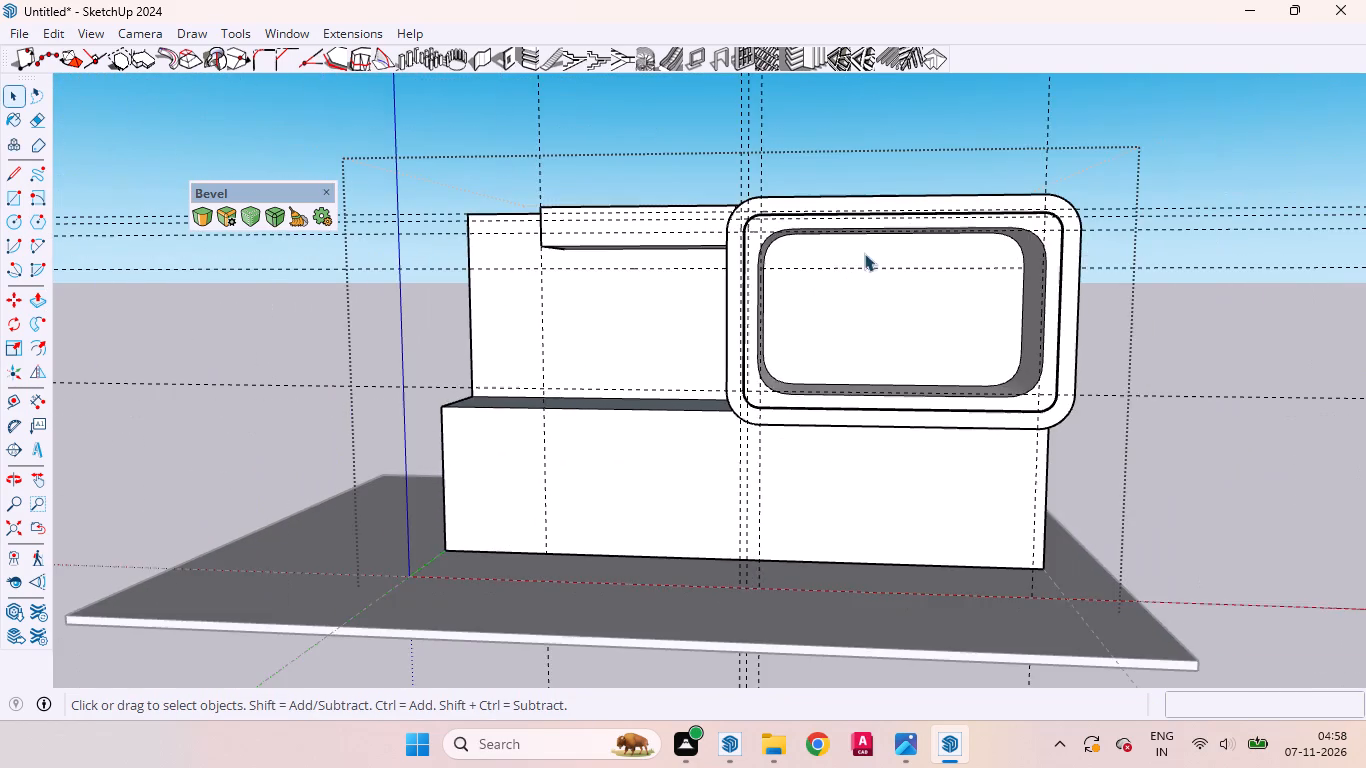
pyautogui.scroll(4, 963, 199)
pyautogui.moveTo(972, 216); pyautogui.dragTo(1088, 225, button='middle')
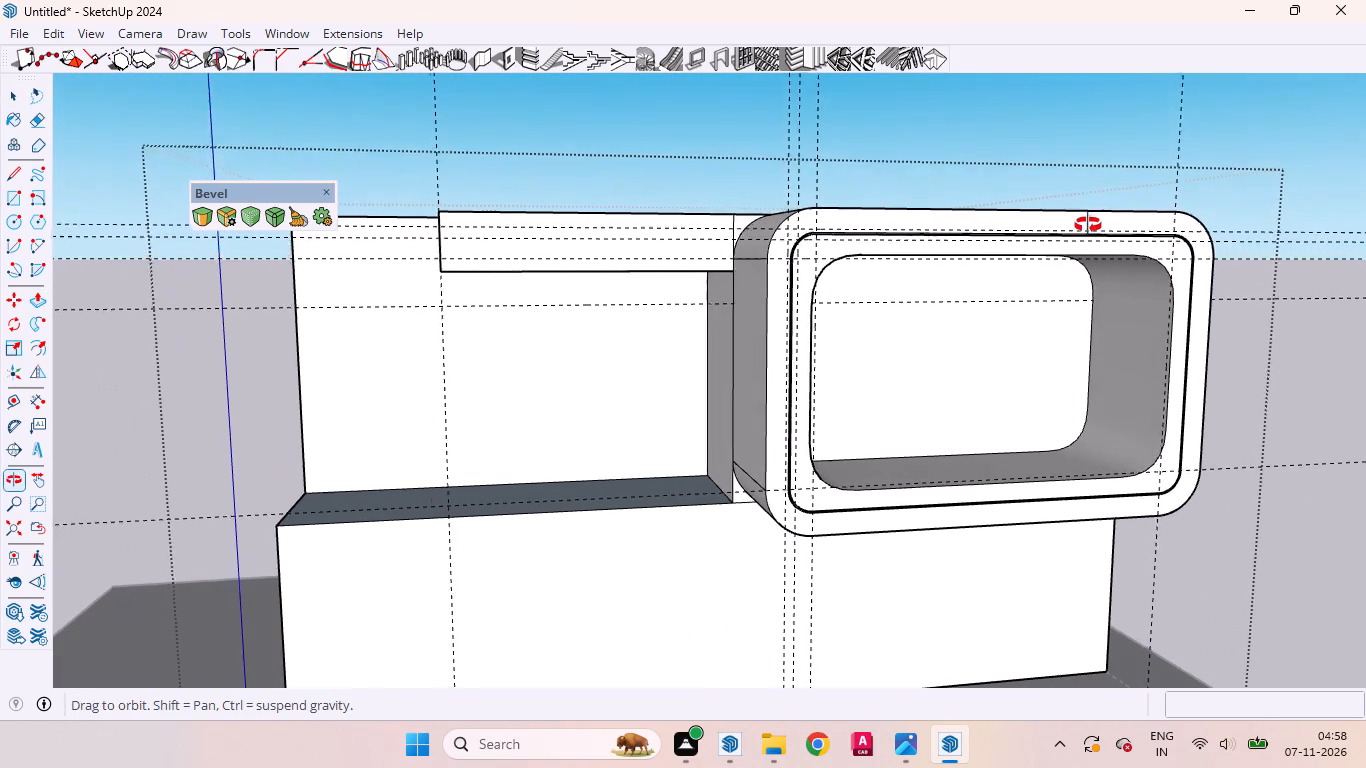
pyautogui.moveTo(1088, 225); pyautogui.dragTo(989, 185, button='middle')
pyautogui.scroll(4, 949, 172)
pyautogui.scroll(3, 573, 125)
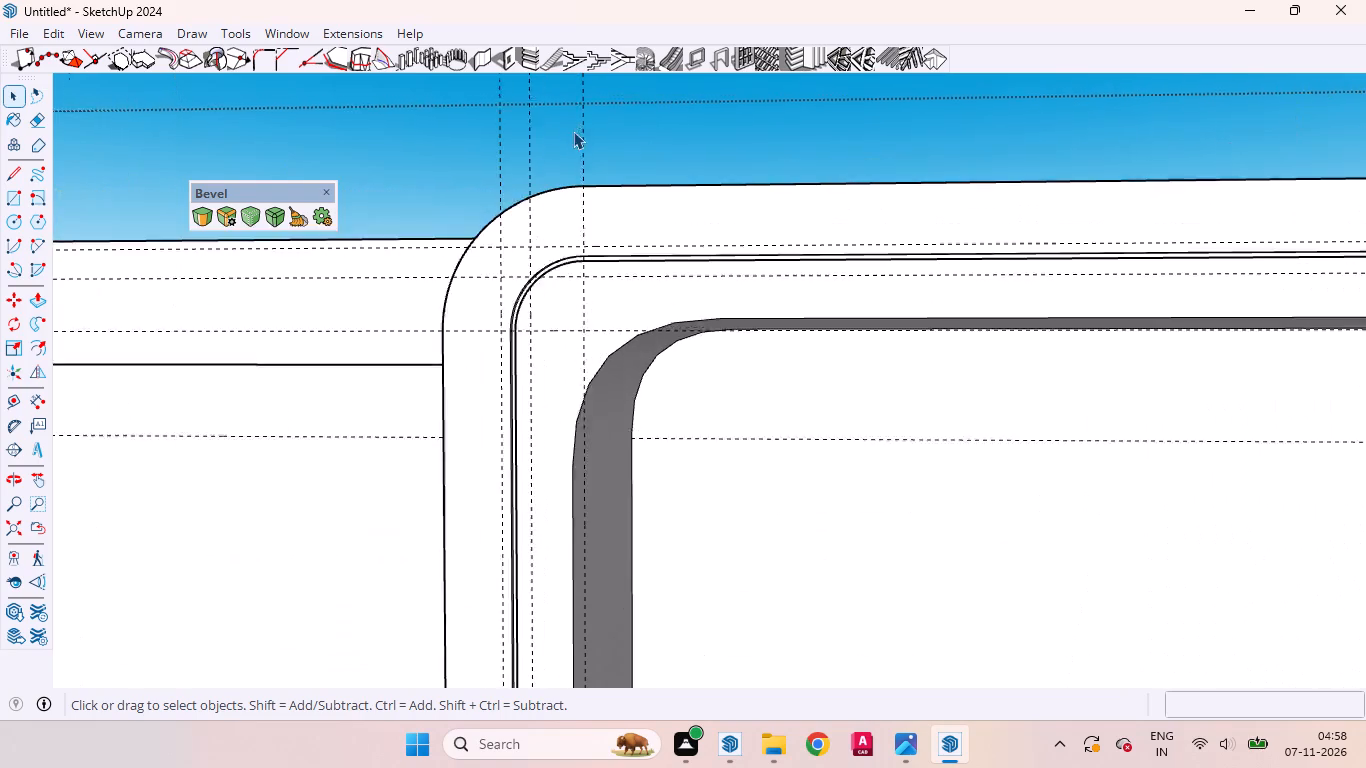
pyautogui.scroll(2, 573, 131)
pyautogui.scroll(-5, 589, 215)
pyautogui.scroll(20, 571, 249)
pyautogui.scroll(-1, 550, 262)
pyautogui.scroll(1, 550, 262)
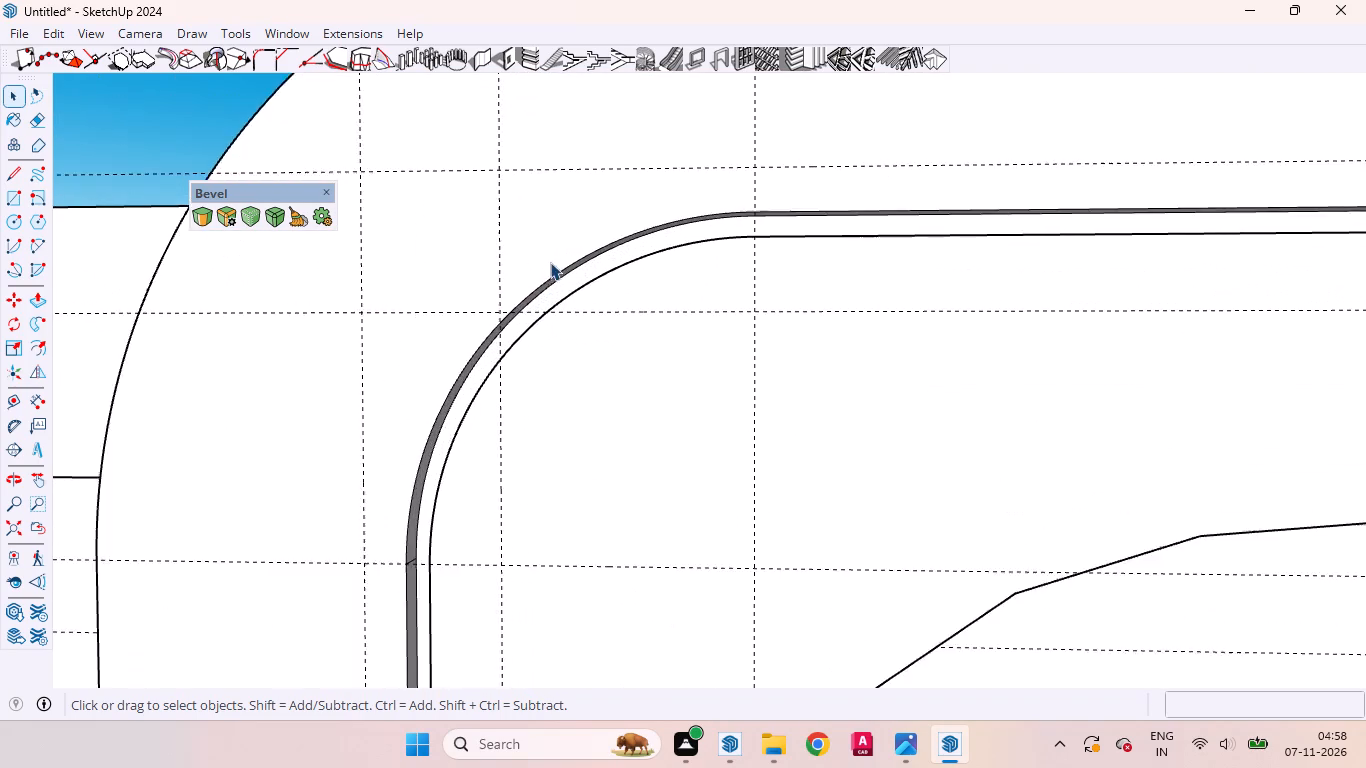
# Select the frame's outer front edges: the terrace-side vertical edge, upper terrace-side corner arc and top edge.
pyautogui.moveTo(548, 266); pyautogui.dragTo(886, 393, button='middle')
pyautogui.scroll(-13, 952, 285)
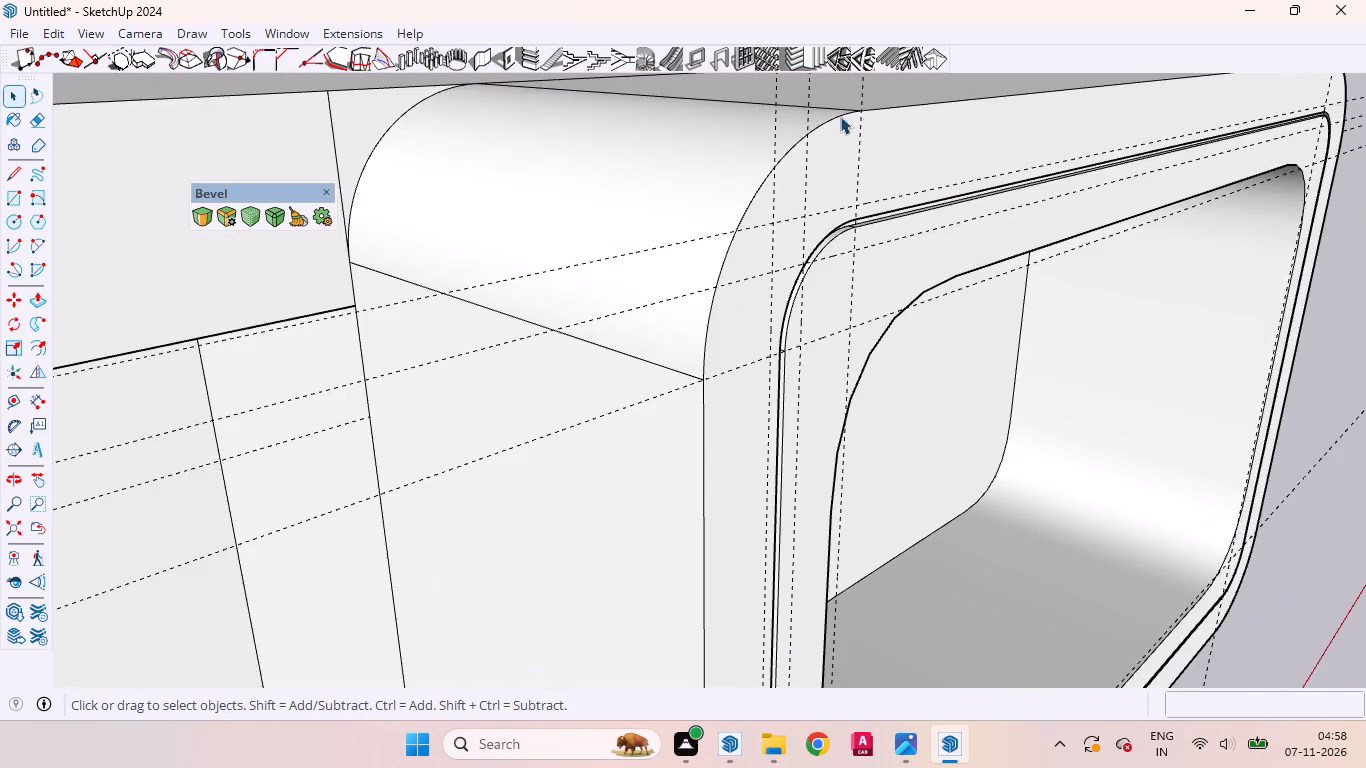
pyautogui.scroll(-3, 840, 116)
pyautogui.click(755, 326)
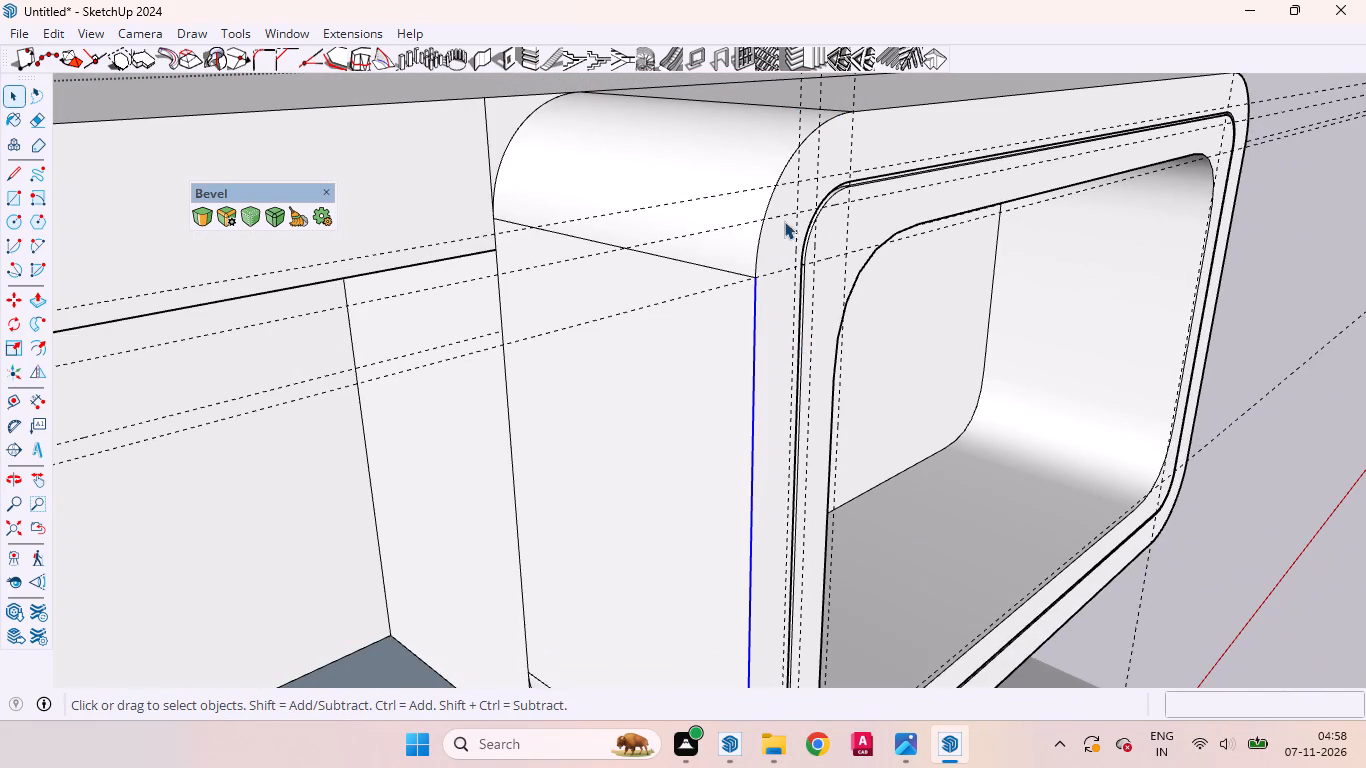
pyautogui.keyDown('ctrl'); pyautogui.click(765, 215); pyautogui.keyUp('ctrl')
pyautogui.keyDown('ctrl'); pyautogui.scroll(-3, 708, 368); pyautogui.keyUp('ctrl')
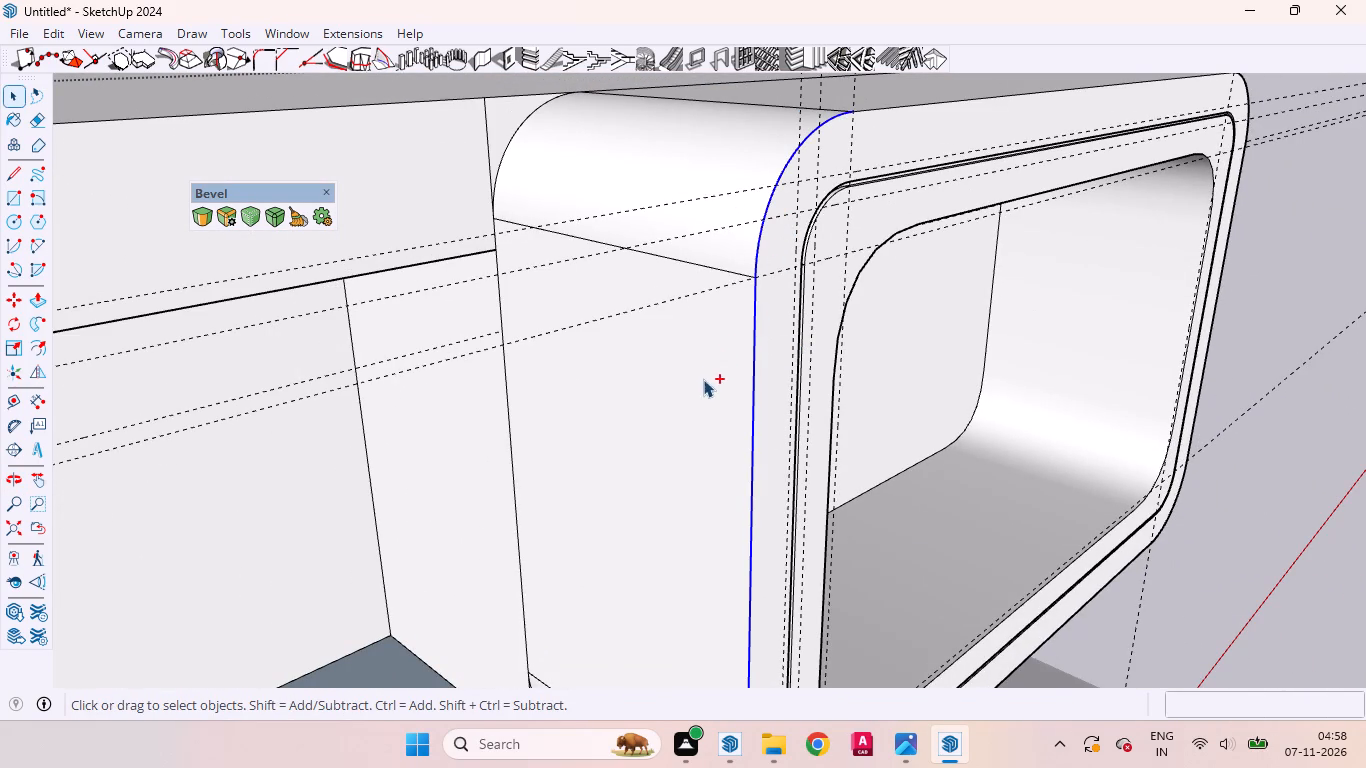
pyautogui.keyDown('ctrl'); pyautogui.scroll(-9, 703, 379); pyautogui.keyUp('ctrl')
pyautogui.scroll(-5, 735, 389)
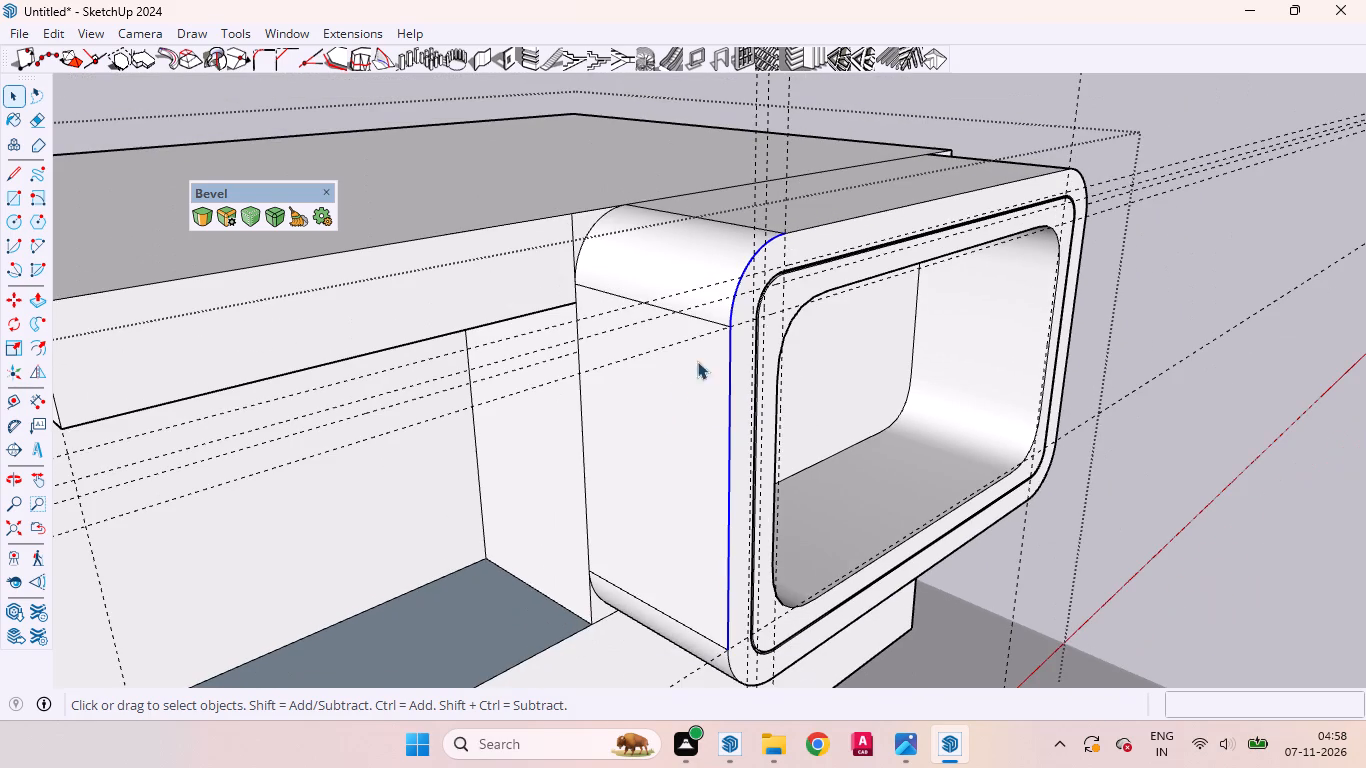
pyautogui.keyDown('ctrl'); pyautogui.scroll(4, 808, 242); pyautogui.keyUp('ctrl')
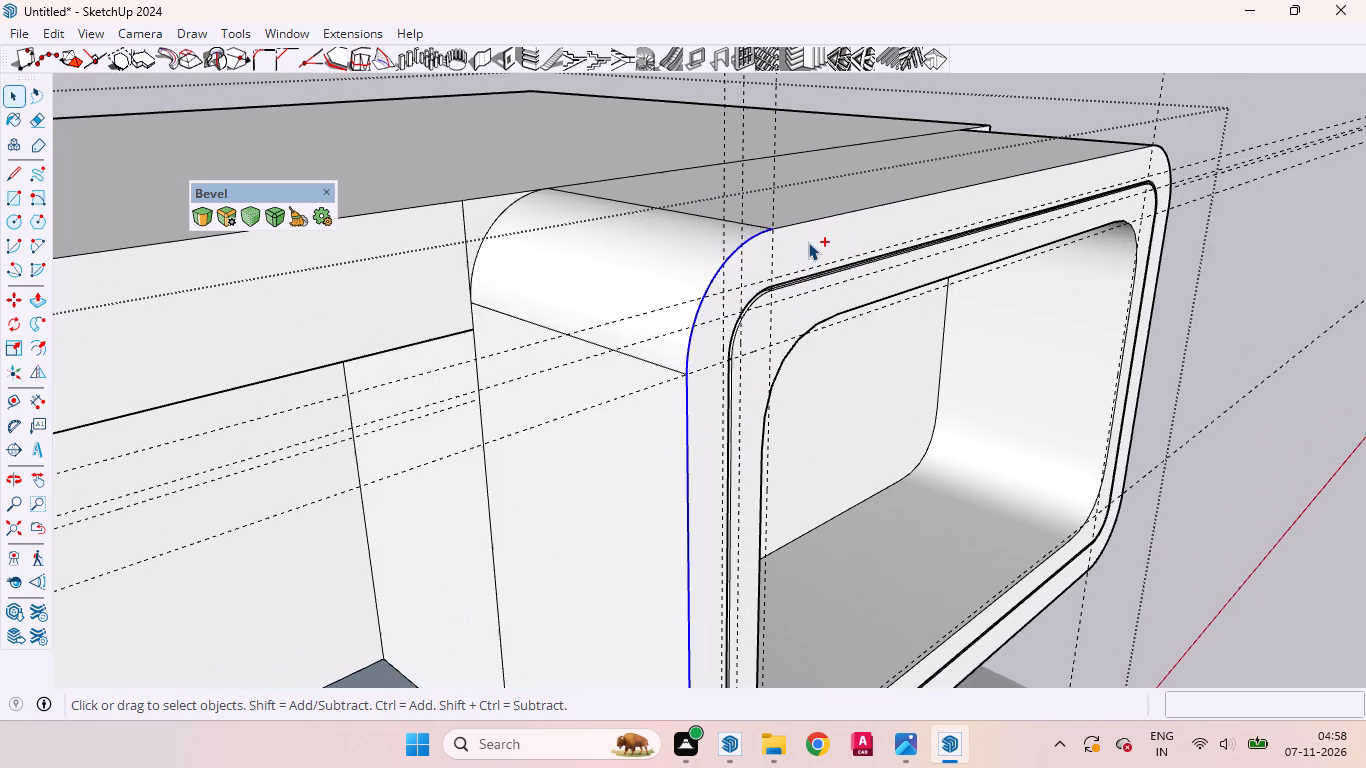
pyautogui.keyDown('ctrl'); pyautogui.scroll(4, 808, 242); pyautogui.keyUp('ctrl')
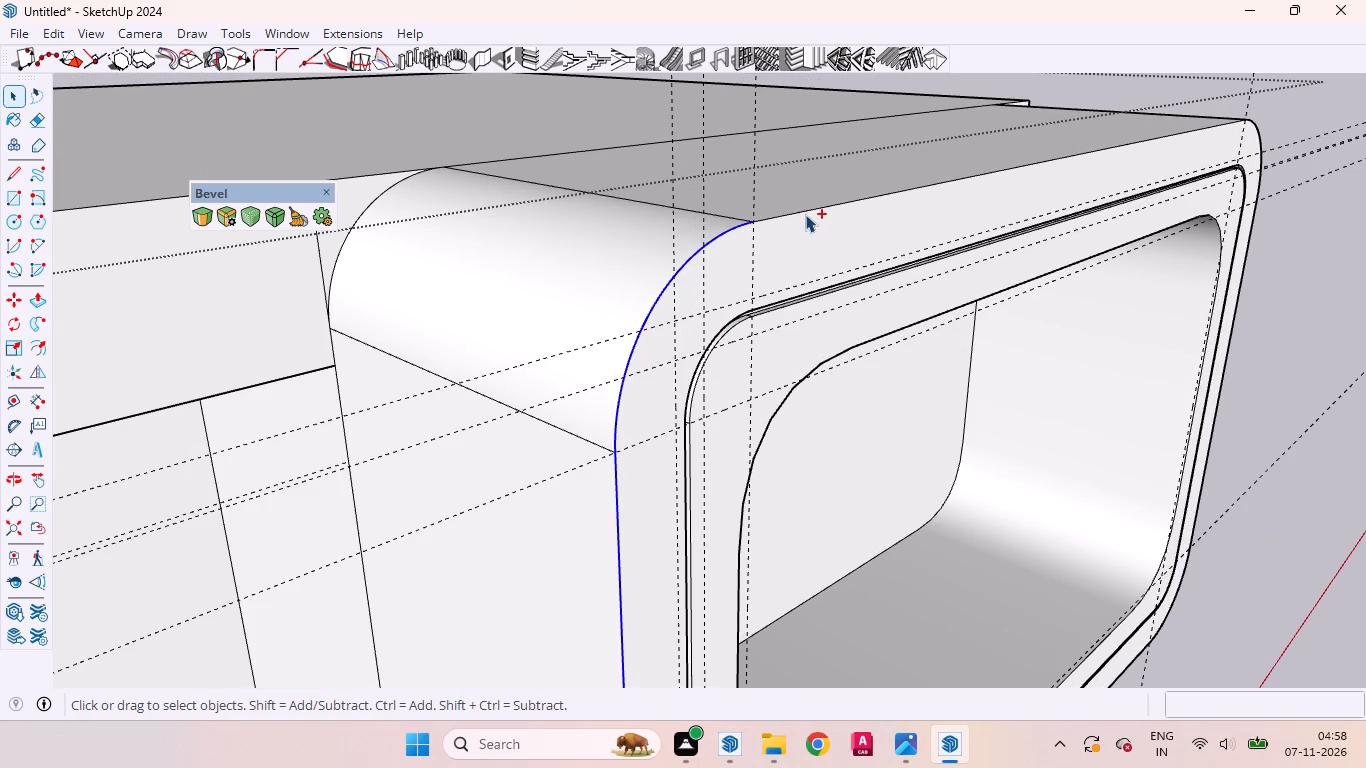
pyautogui.keyDown('ctrl'); pyautogui.click(805, 210); pyautogui.keyUp('ctrl')
# Add the frame's upper outer corner arc and outer vertical front edge to the selection.
pyautogui.keyDown('ctrl'); pyautogui.scroll(-2, 607, 232); pyautogui.keyUp('ctrl')
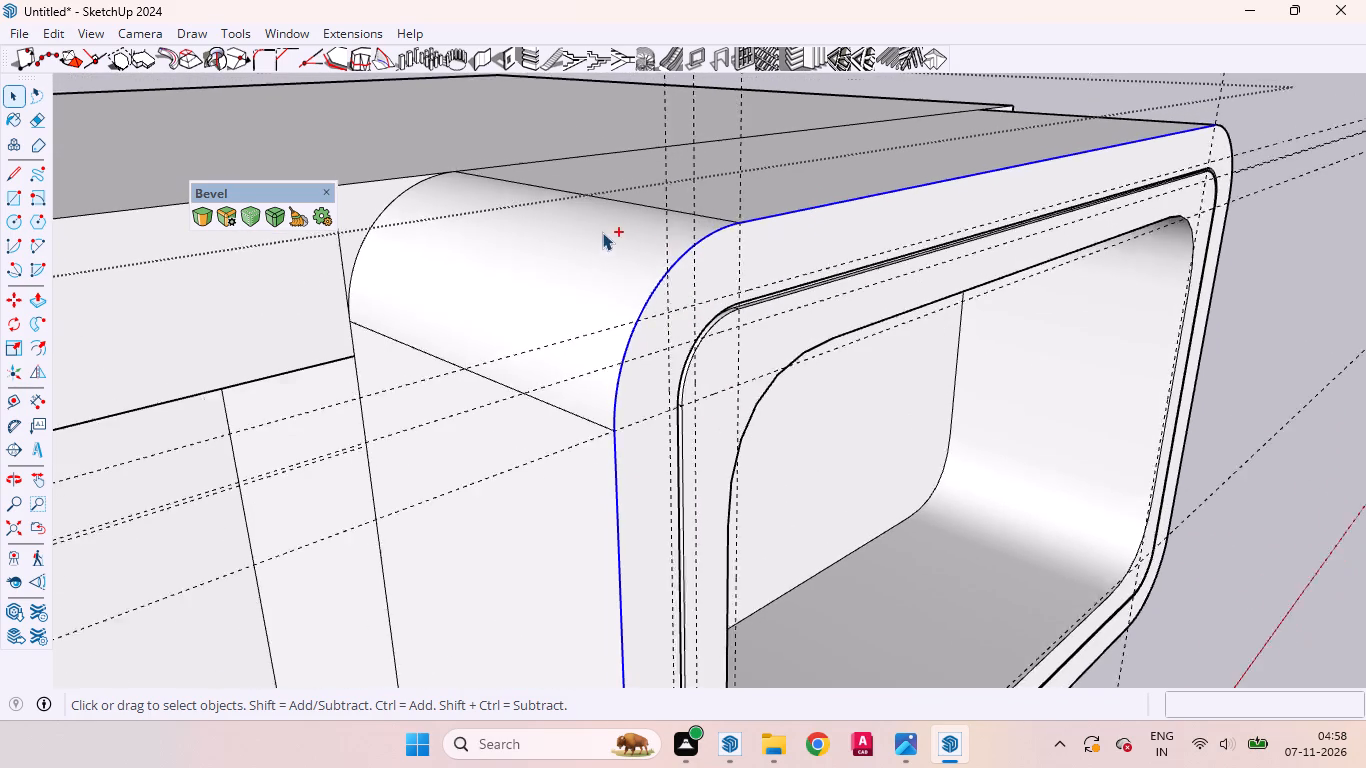
pyautogui.keyDown('ctrl'); pyautogui.scroll(-7, 602, 232); pyautogui.keyUp('ctrl')
pyautogui.keyDown('ctrl'); pyautogui.scroll(12, 1025, 194); pyautogui.keyUp('ctrl')
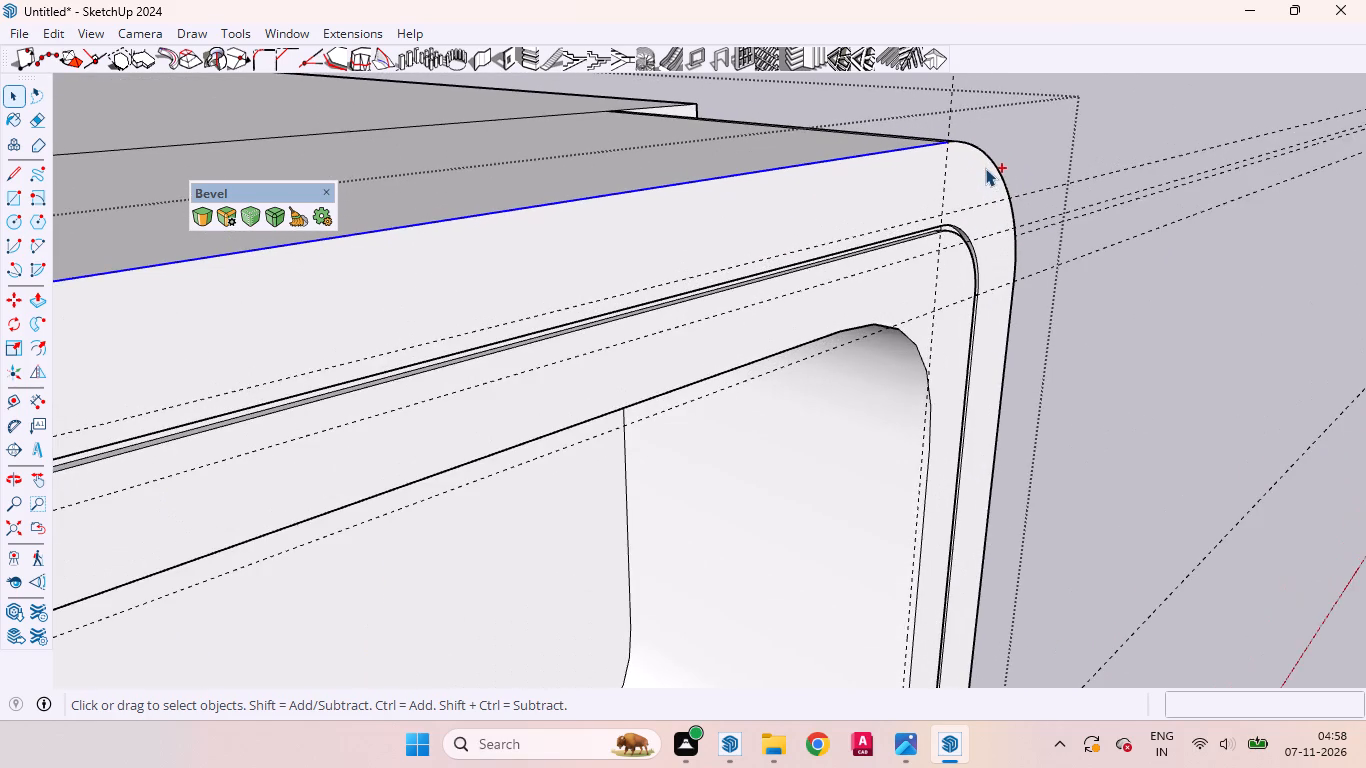
pyautogui.keyDown('ctrl'); pyautogui.scroll(4, 985, 168); pyautogui.keyUp('ctrl')
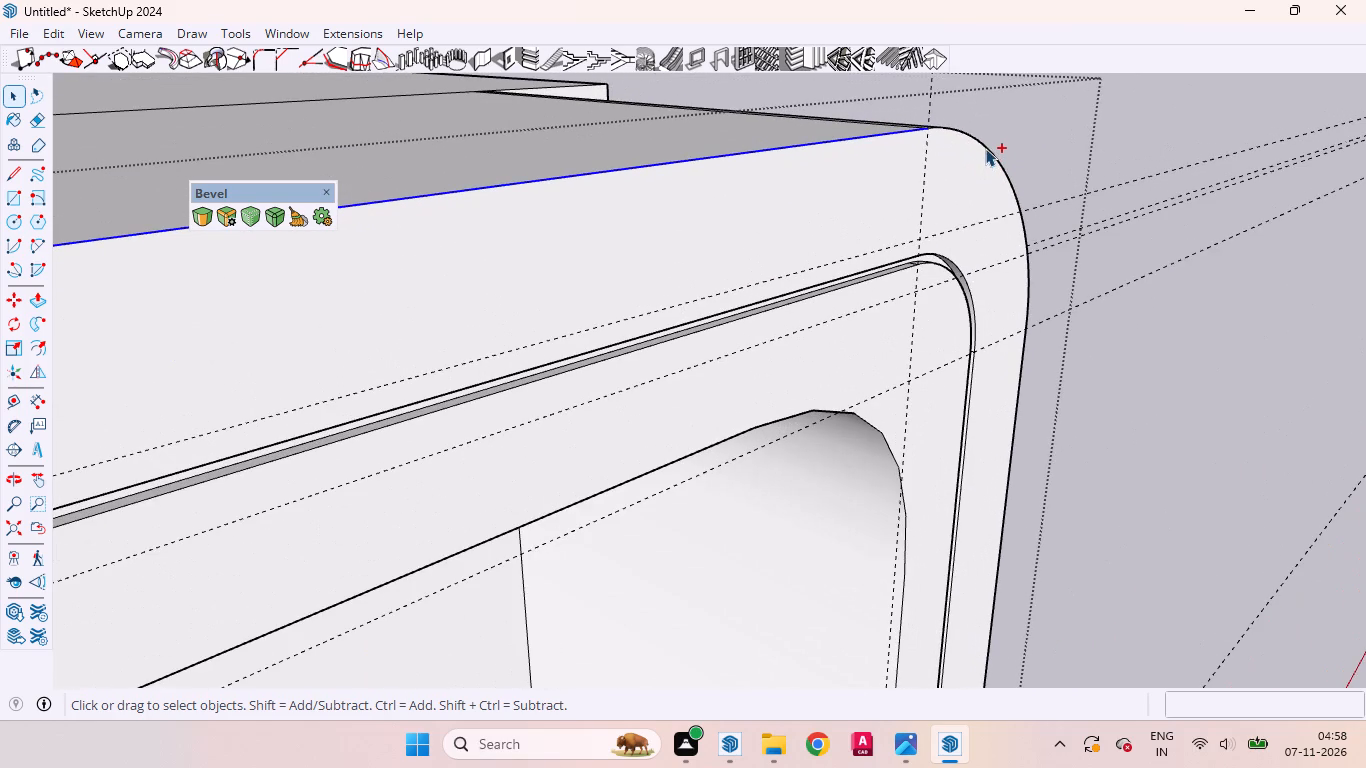
pyautogui.keyDown('ctrl'); pyautogui.click(985, 147); pyautogui.keyUp('ctrl')
pyautogui.keyDown('ctrl'); pyautogui.scroll(-4, 907, 161); pyautogui.keyUp('ctrl')
pyautogui.keyDown('ctrl'); pyautogui.scroll(5, 925, 134); pyautogui.keyUp('ctrl')
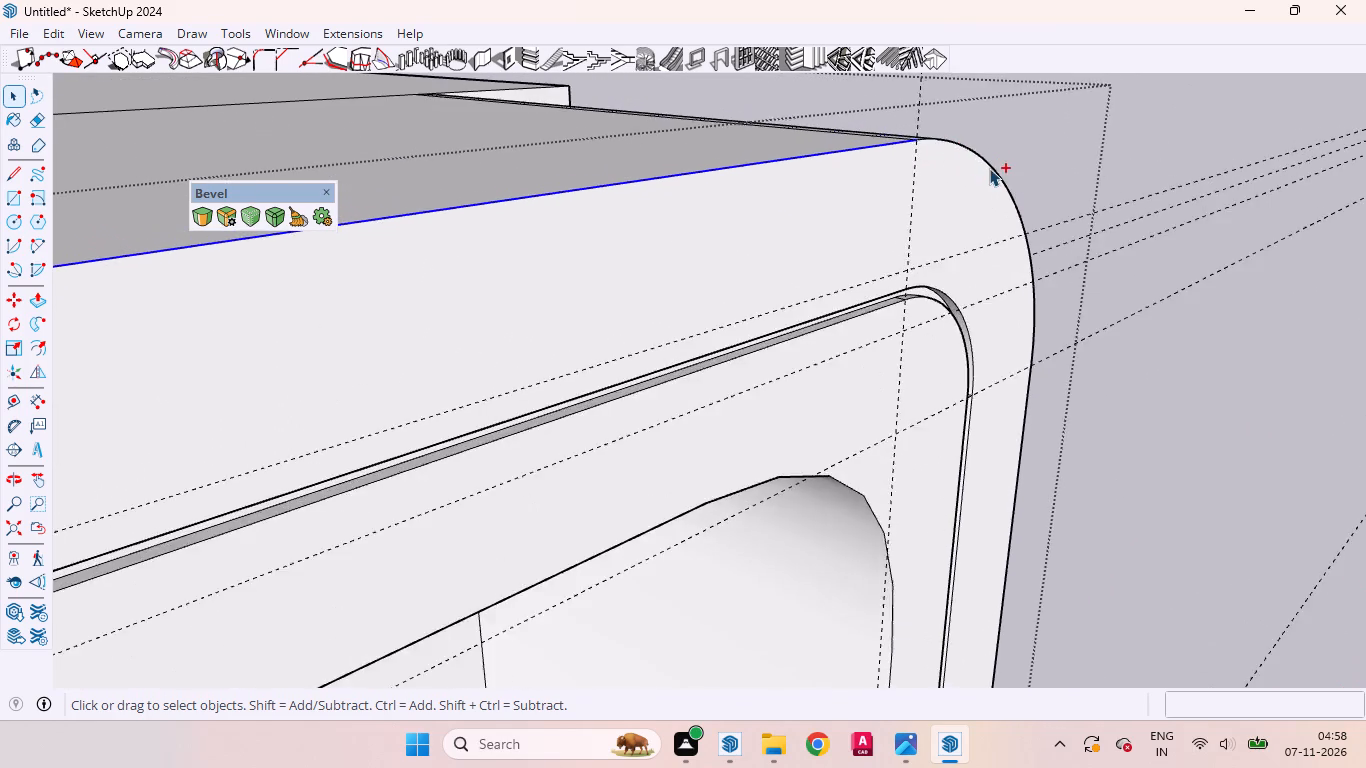
pyautogui.keyDown('ctrl'); pyautogui.scroll(9, 989, 168); pyautogui.keyUp('ctrl')
pyautogui.keyDown('ctrl'); pyautogui.click(991, 161); pyautogui.keyUp('ctrl')
pyautogui.keyDown('ctrl'); pyautogui.scroll(-2, 884, 227); pyautogui.keyUp('ctrl')
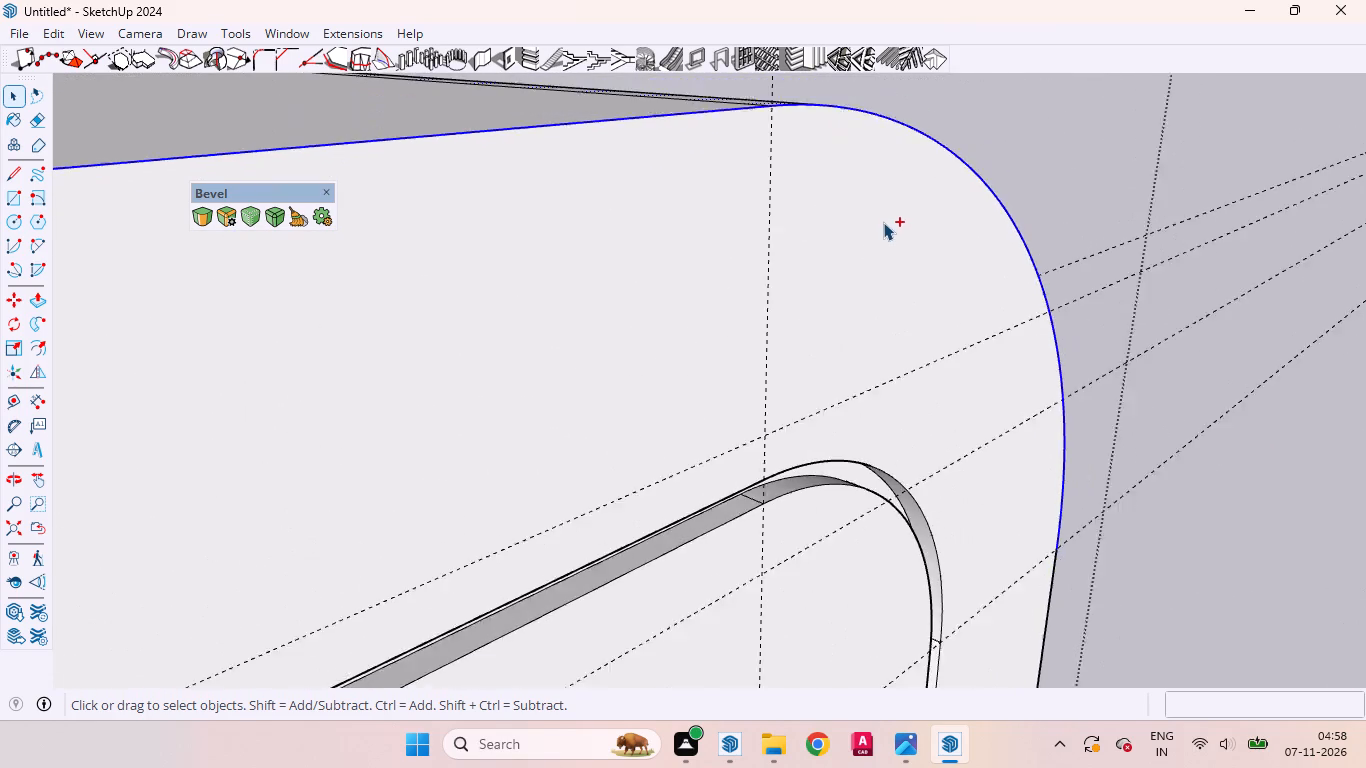
pyautogui.keyDown('ctrl'); pyautogui.scroll(-14, 883, 222); pyautogui.keyUp('ctrl')
pyautogui.keyDown('ctrl'); pyautogui.scroll(5, 944, 318); pyautogui.keyUp('ctrl')
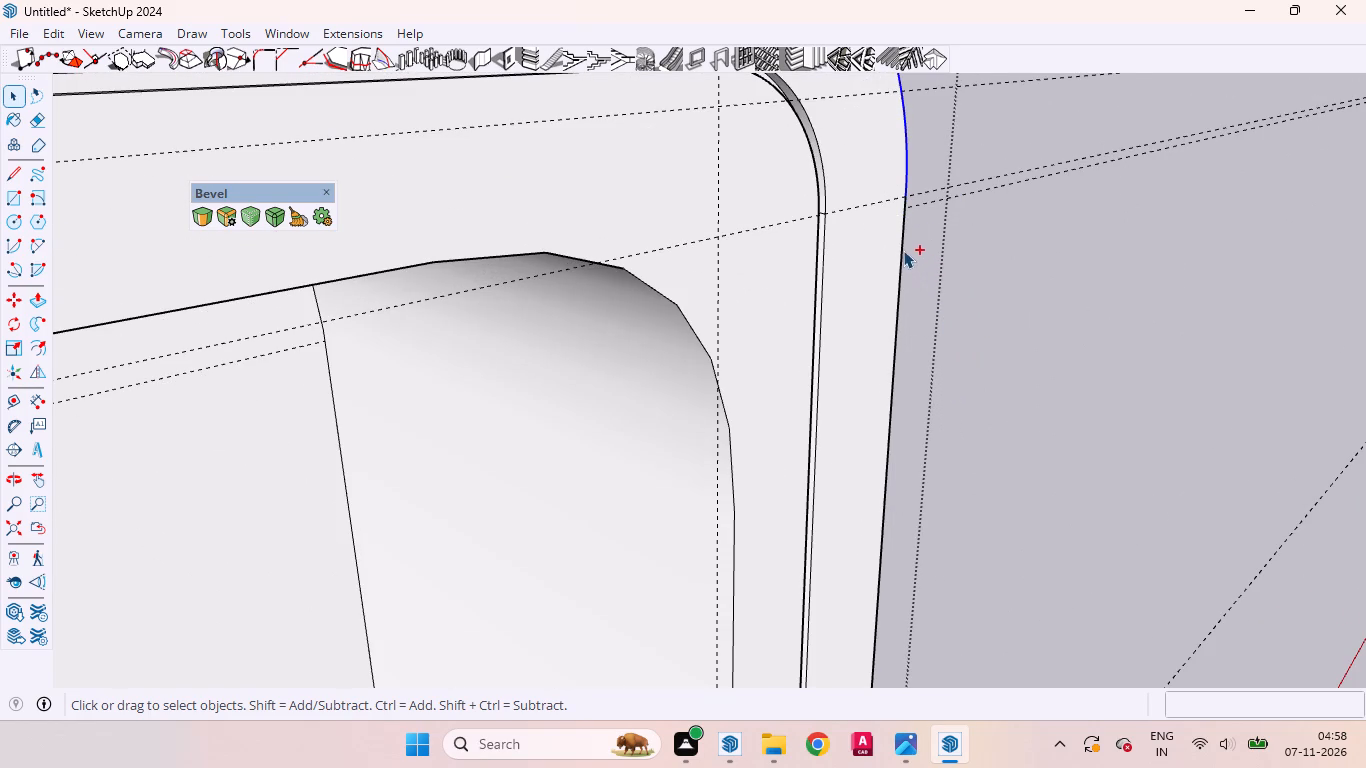
pyautogui.keyDown('ctrl'); pyautogui.click(902, 250); pyautogui.keyUp('ctrl')
# Add the frame's lower outer corner arc and bottom front edge to the selection.
pyautogui.keyDown('ctrl'); pyautogui.scroll(-7, 914, 275); pyautogui.keyUp('ctrl')
pyautogui.keyDown('ctrl'); pyautogui.scroll(1, 914, 202); pyautogui.keyUp('ctrl')
pyautogui.keyDown('ctrl'); pyautogui.scroll(-8, 914, 202); pyautogui.keyUp('ctrl')
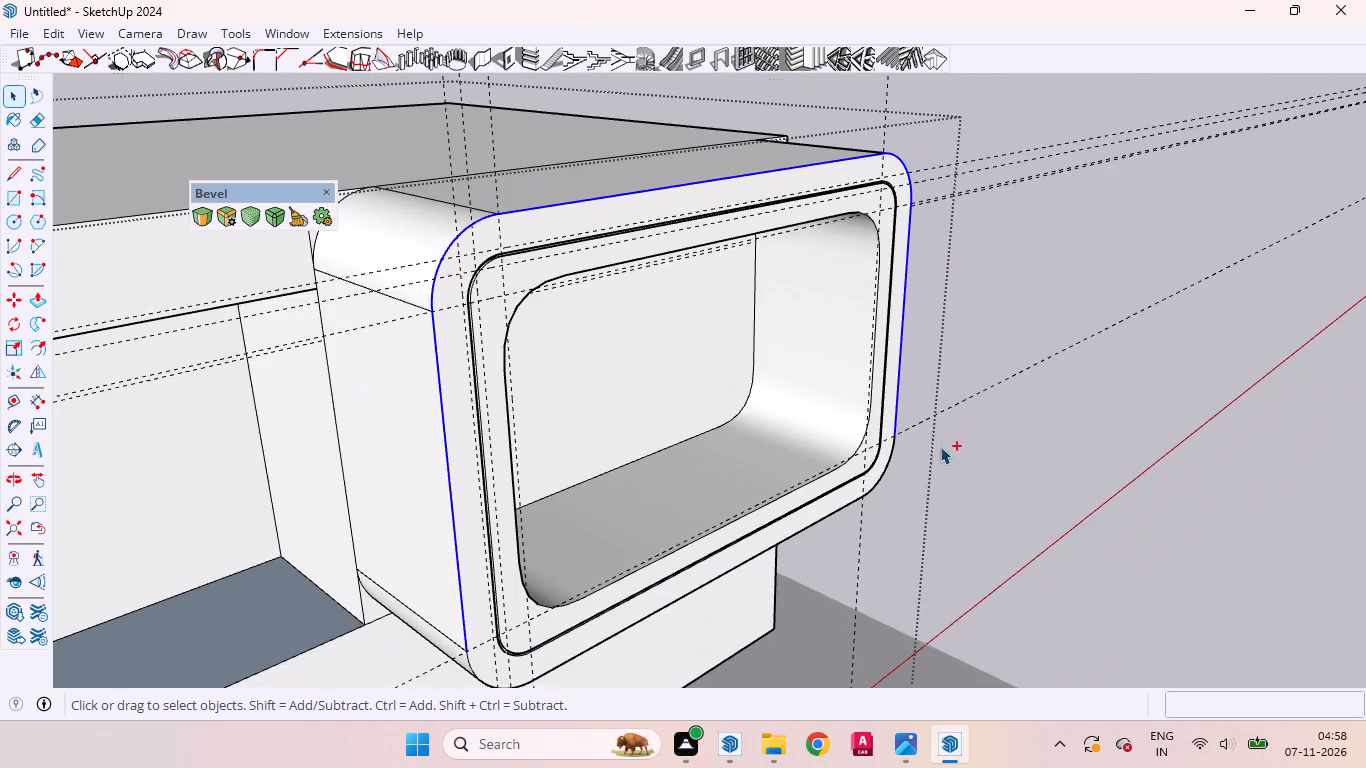
pyautogui.keyDown('ctrl'); pyautogui.scroll(6, 938, 447); pyautogui.keyUp('ctrl')
pyautogui.keyDown('ctrl'); pyautogui.scroll(-2, 890, 470); pyautogui.keyUp('ctrl')
pyautogui.keyDown('ctrl'); pyautogui.scroll(3, 890, 469); pyautogui.keyUp('ctrl')
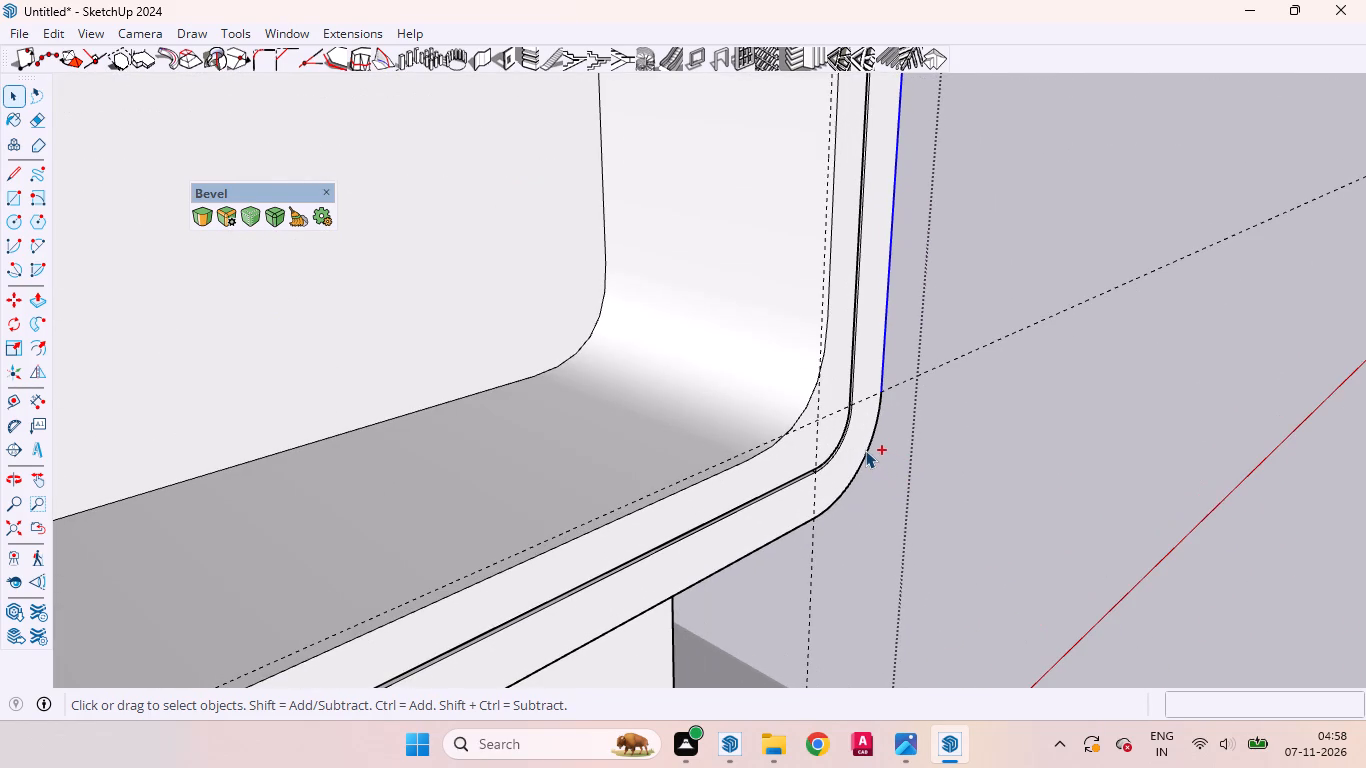
pyautogui.keyDown('ctrl'); pyautogui.click(866, 450); pyautogui.keyUp('ctrl')
pyautogui.keyDown('ctrl'); pyautogui.scroll(-5, 937, 375); pyautogui.keyUp('ctrl')
pyautogui.keyDown('ctrl'); pyautogui.scroll(3, 834, 477); pyautogui.keyUp('ctrl')
pyautogui.keyDown('ctrl'); pyautogui.click(834, 477); pyautogui.keyUp('ctrl')
pyautogui.keyDown('ctrl'); pyautogui.scroll(-6, 1067, 399); pyautogui.keyUp('ctrl')
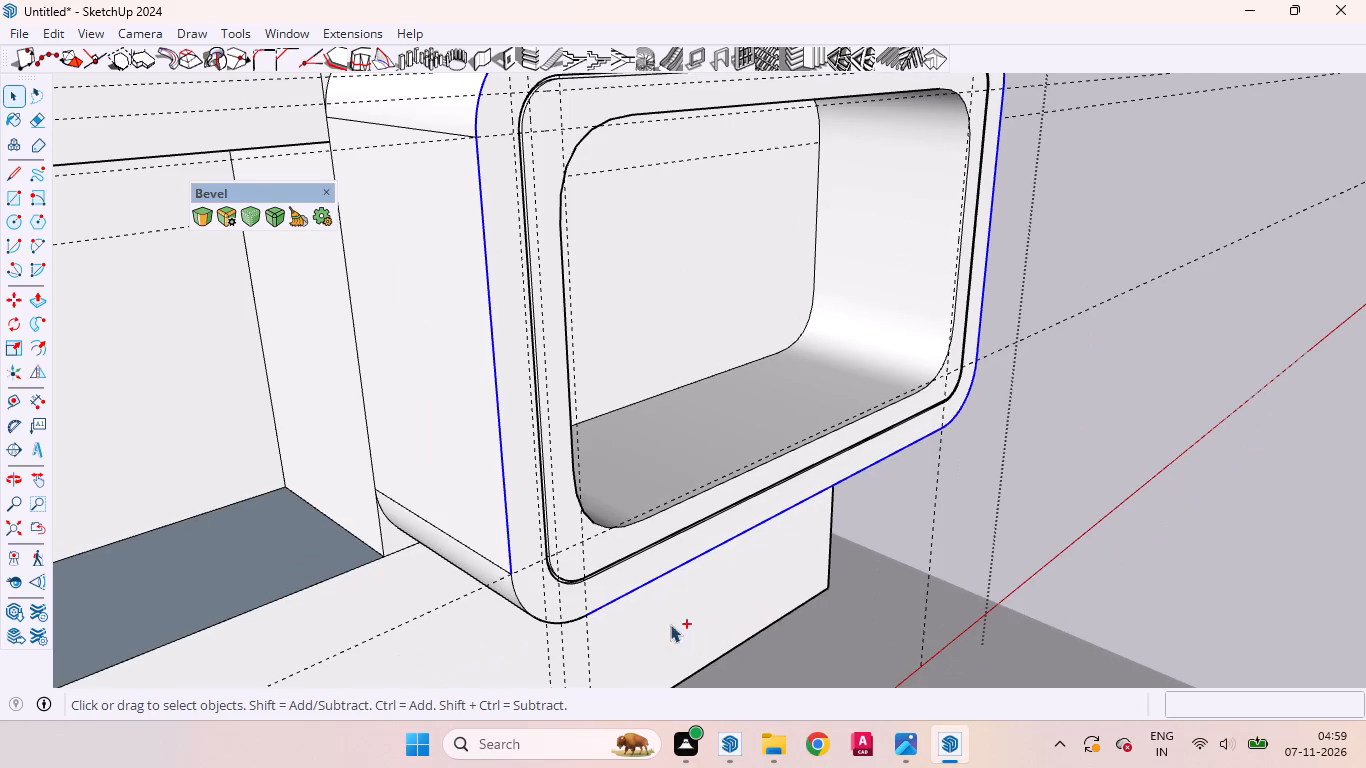
# Complete the outer front edge loop by adding the lower terrace-side corner arc, leaving the curved underside face out of the selection.
pyautogui.keyDown('ctrl'); pyautogui.click(518, 597); pyautogui.keyUp('ctrl')
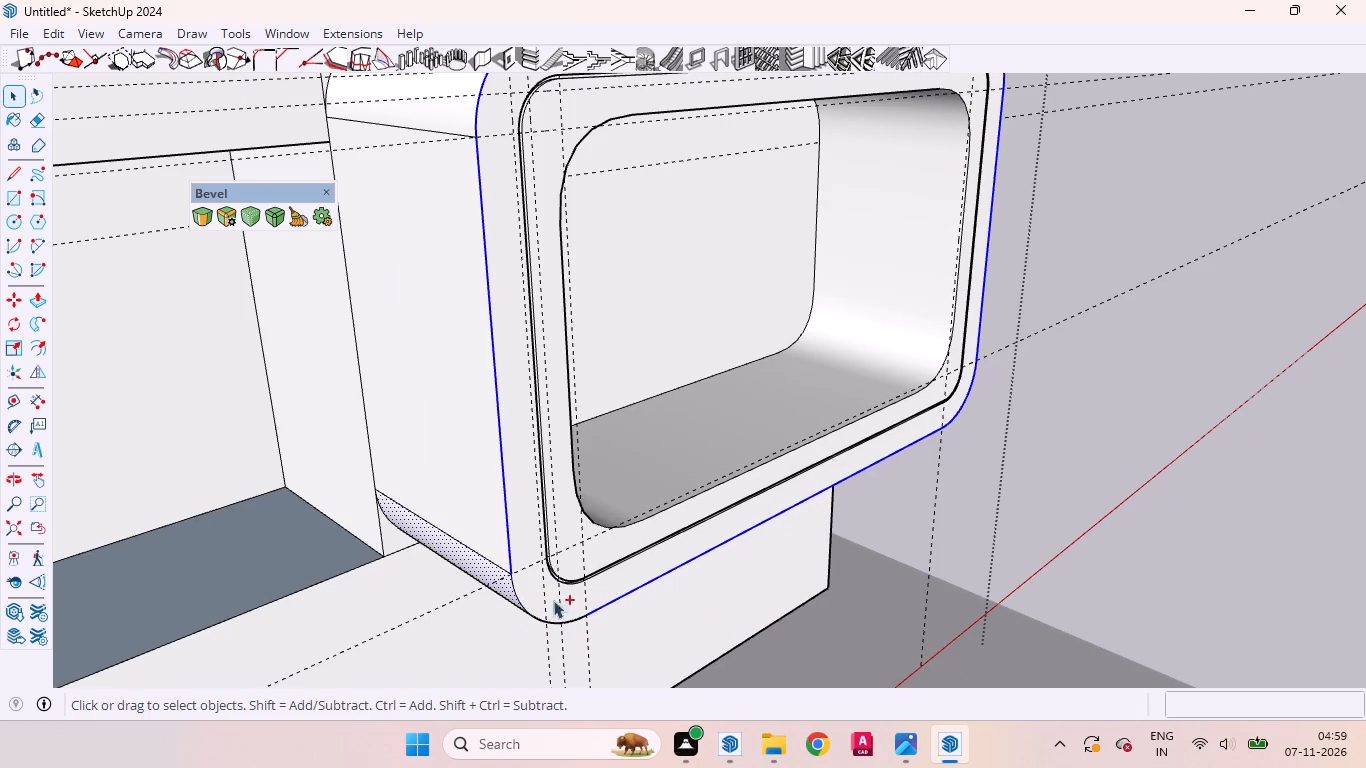
pyautogui.keyDown('shift'); pyautogui.click(499, 588); pyautogui.keyUp('shift')
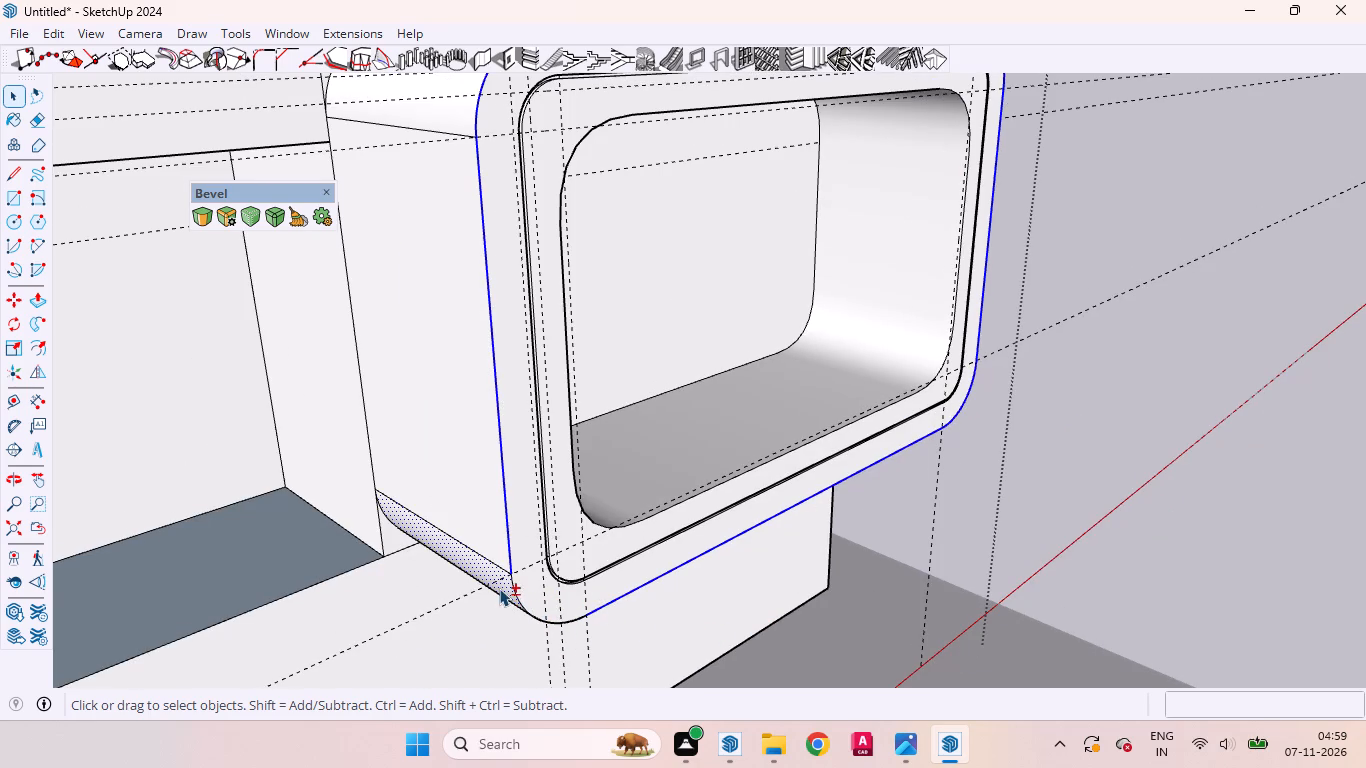
pyautogui.keyDown('ctrl'); pyautogui.click(517, 598); pyautogui.keyUp('ctrl')
pyautogui.keyDown('shift'); pyautogui.click(501, 590); pyautogui.keyUp('shift')
pyautogui.keyDown('ctrl'); pyautogui.click(514, 589); pyautogui.keyUp('ctrl')
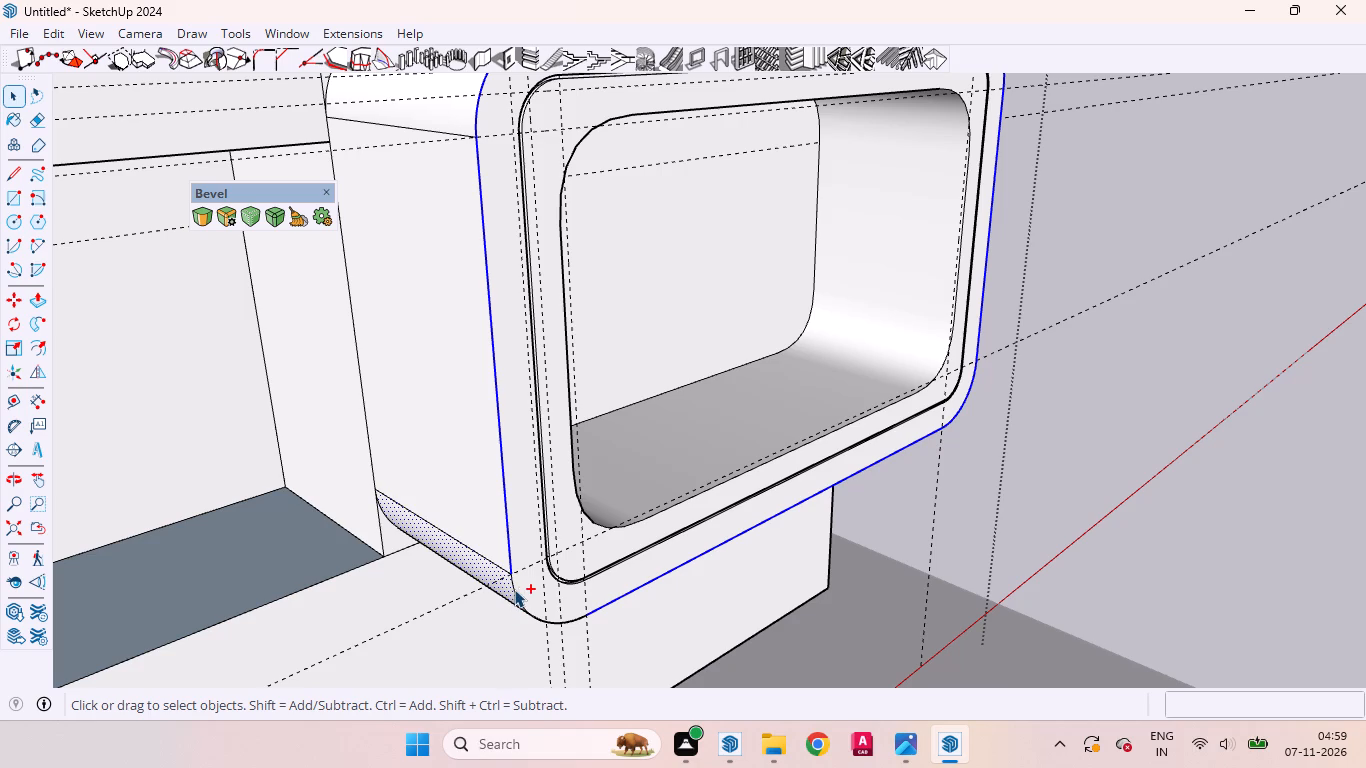
pyautogui.keyDown('ctrl'); pyautogui.click(519, 596); pyautogui.keyUp('ctrl')
pyautogui.keyDown('ctrl'); pyautogui.scroll(18, 518, 598); pyautogui.keyUp('ctrl')
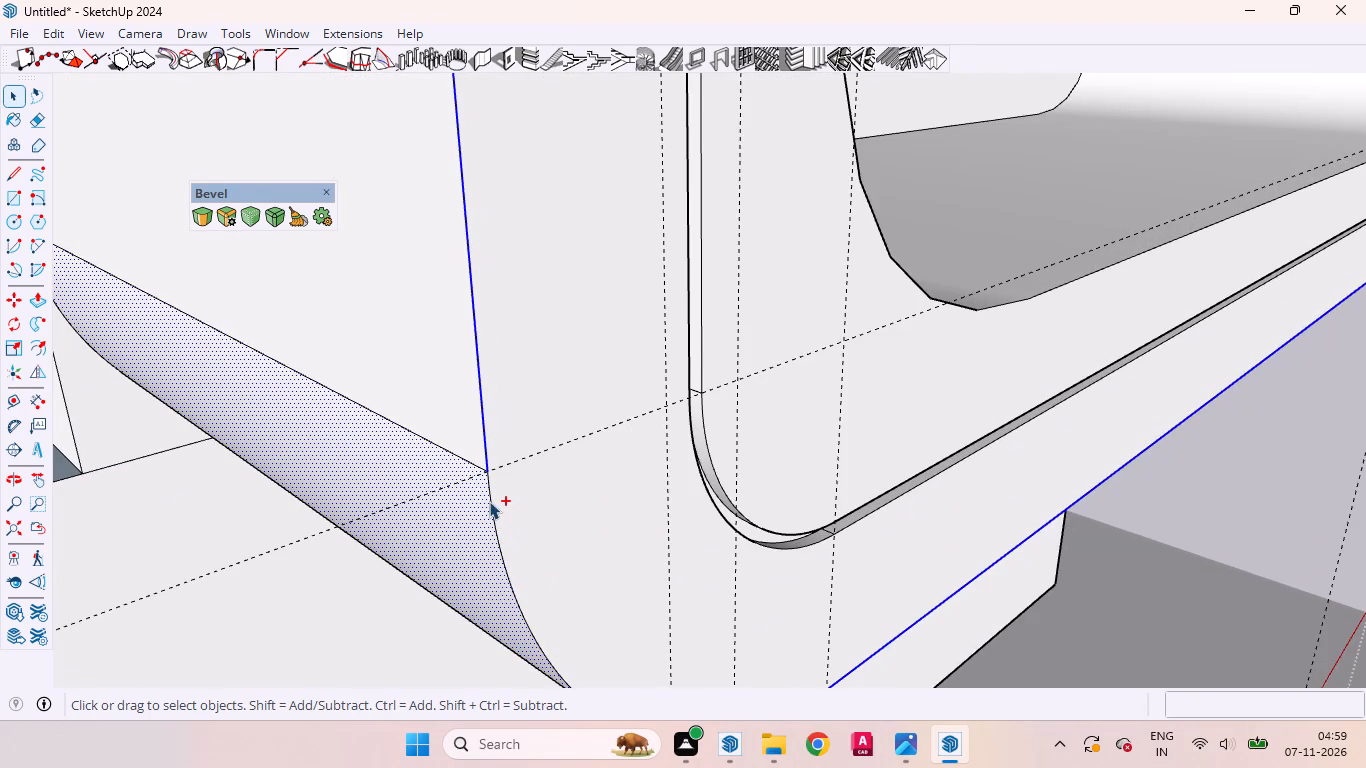
pyautogui.keyDown('ctrl'); pyautogui.click(489, 501); pyautogui.keyUp('ctrl')
pyautogui.keyDown('shift'); pyautogui.click(474, 534); pyautogui.keyUp('shift')
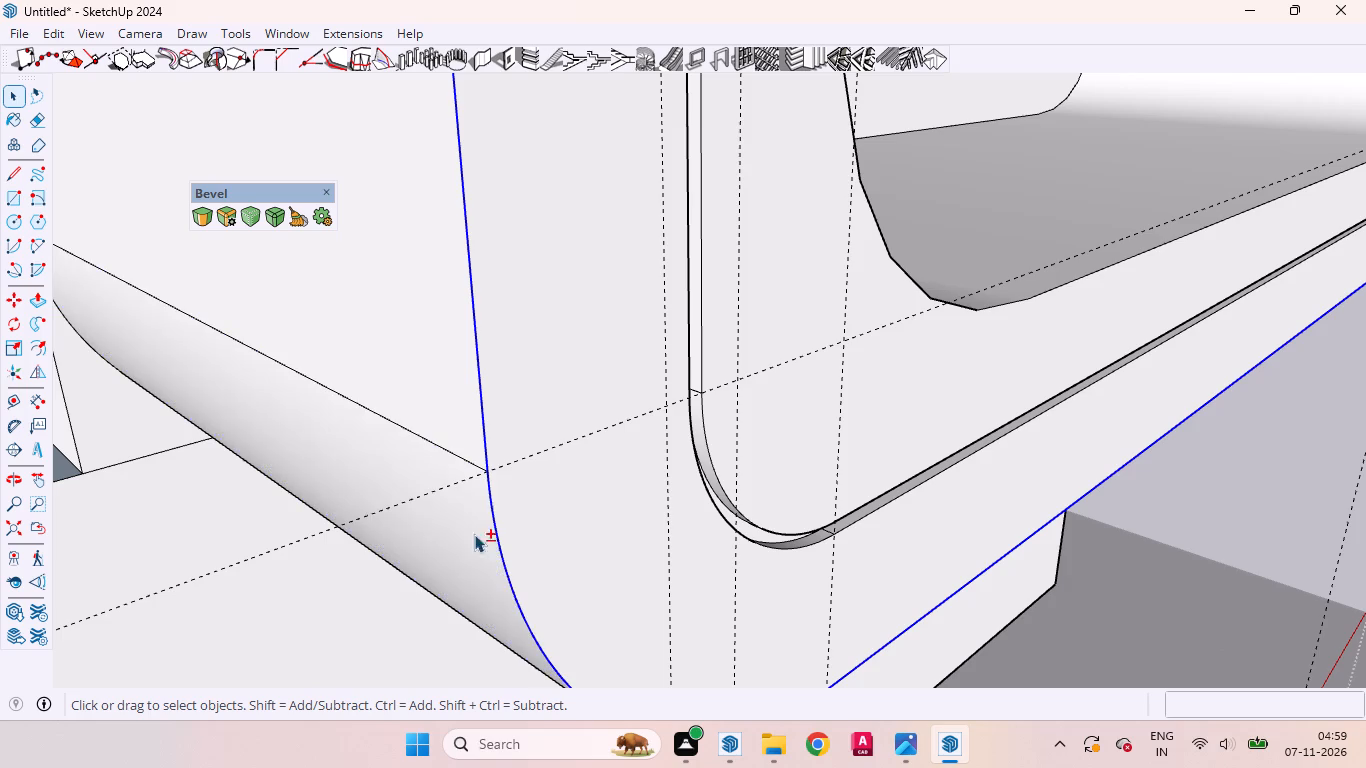
pyautogui.scroll(-14, 529, 483)
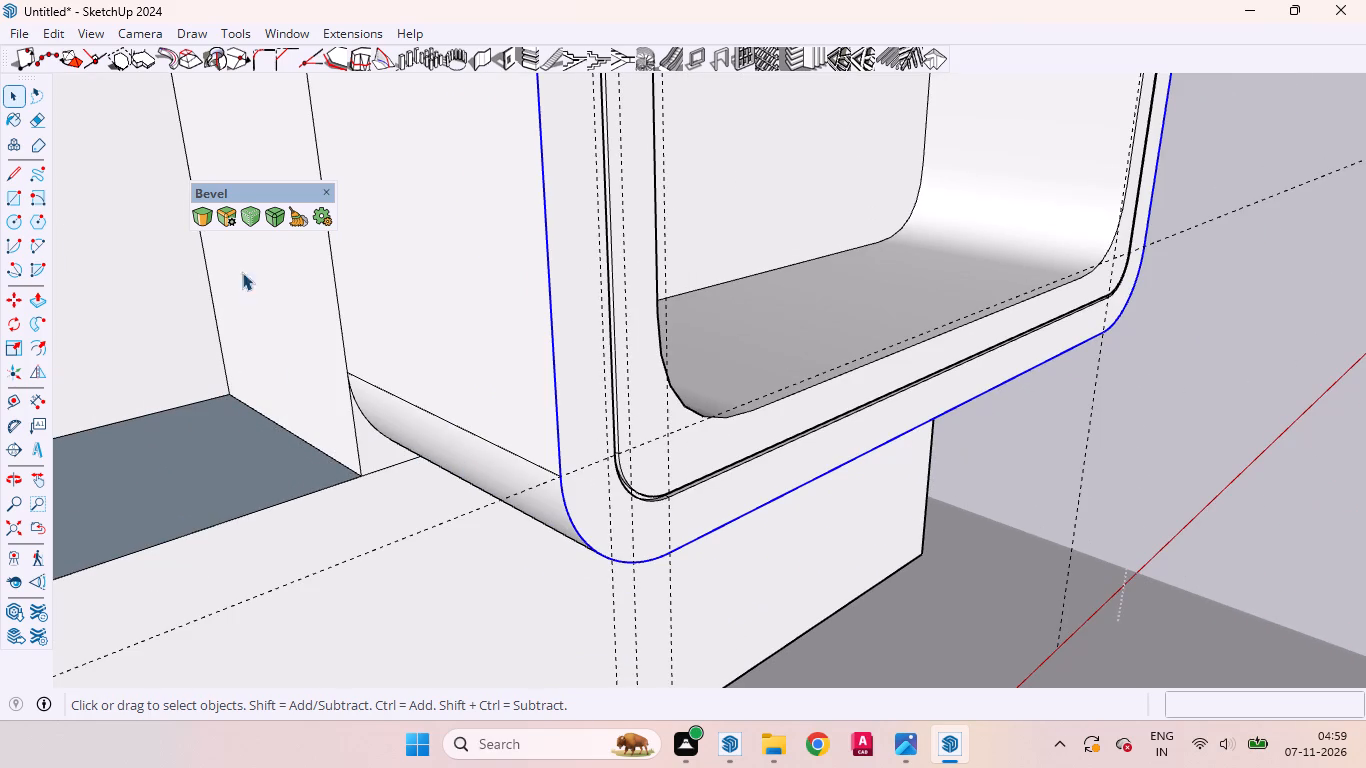
# Bevel the selected outer front edge loop of the frame with an offset of about 4 1/2" and 6 segments.
pyautogui.click(210, 223)
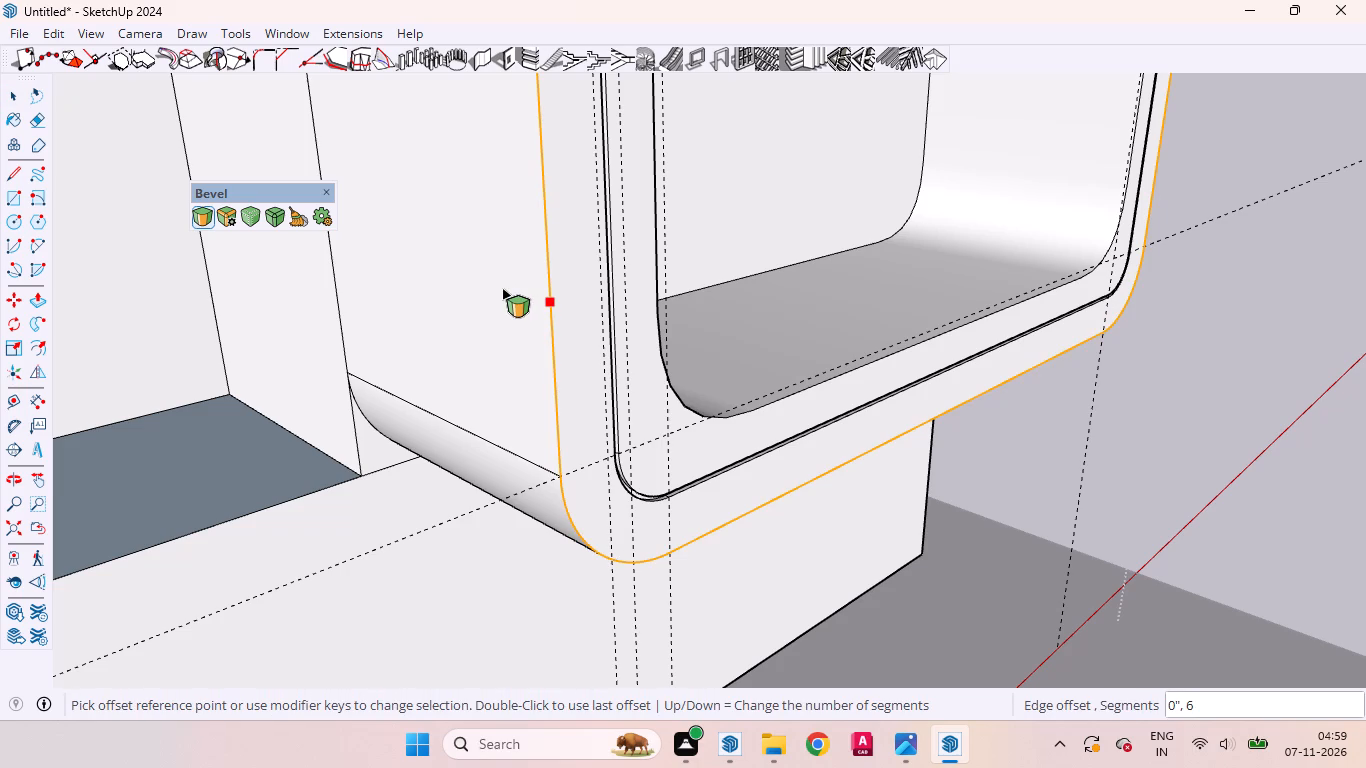
pyautogui.moveTo(518, 288); pyautogui.dragTo(475, 283)
pyautogui.scroll(9, 539, 298)
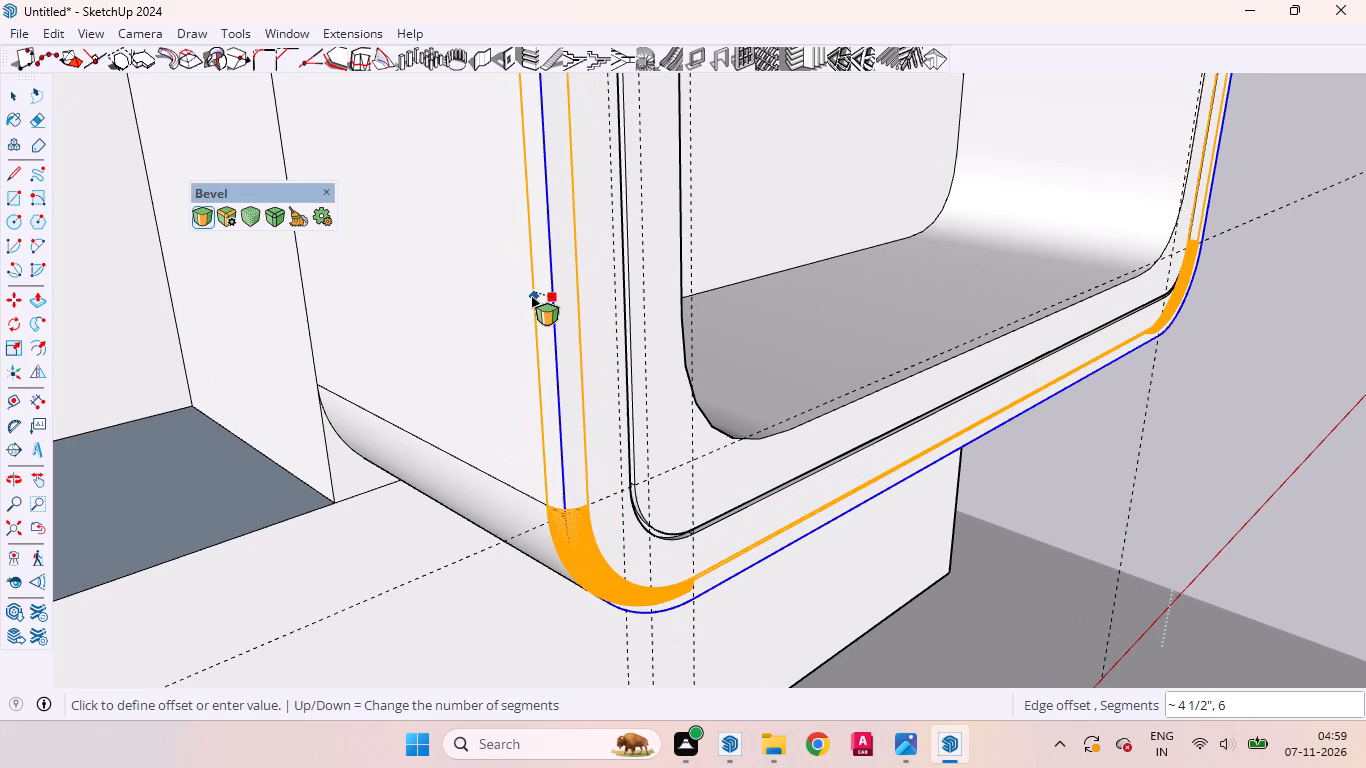
pyautogui.click(531, 296)
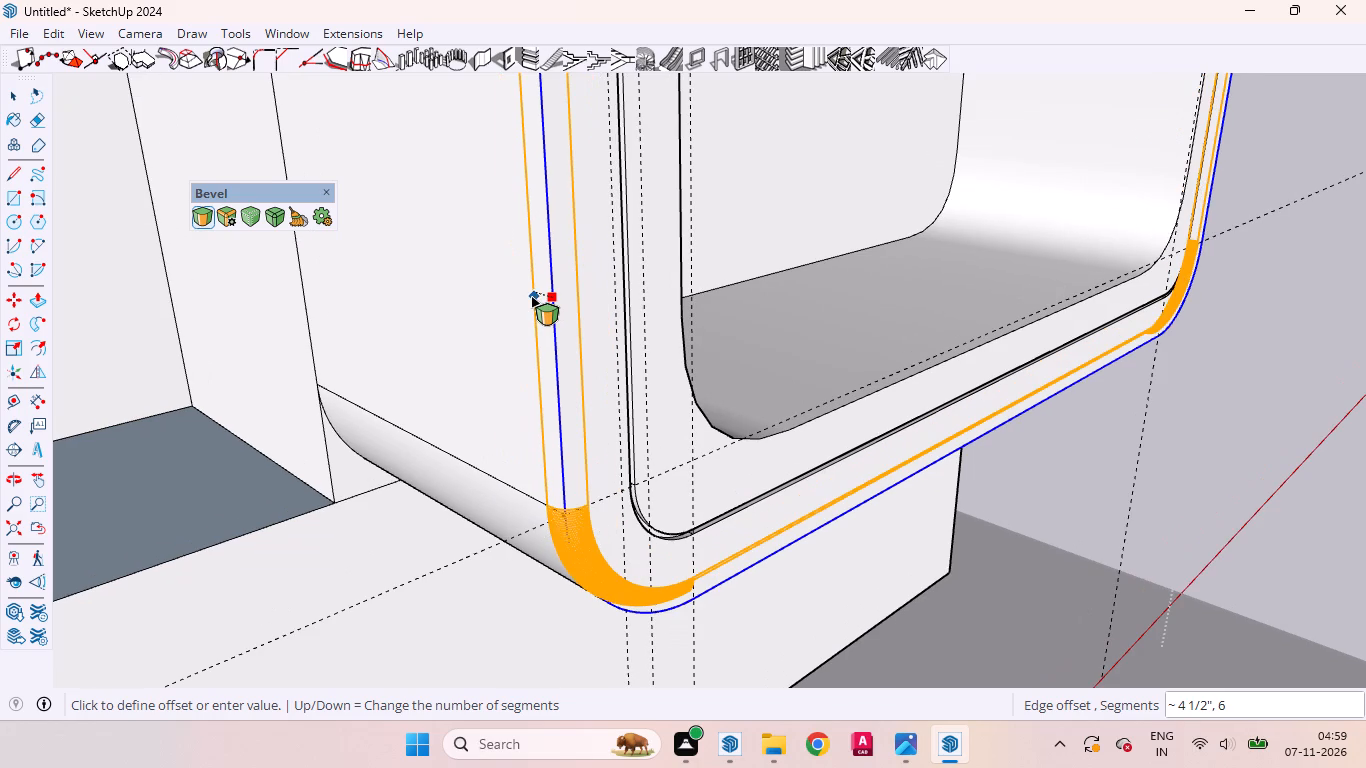
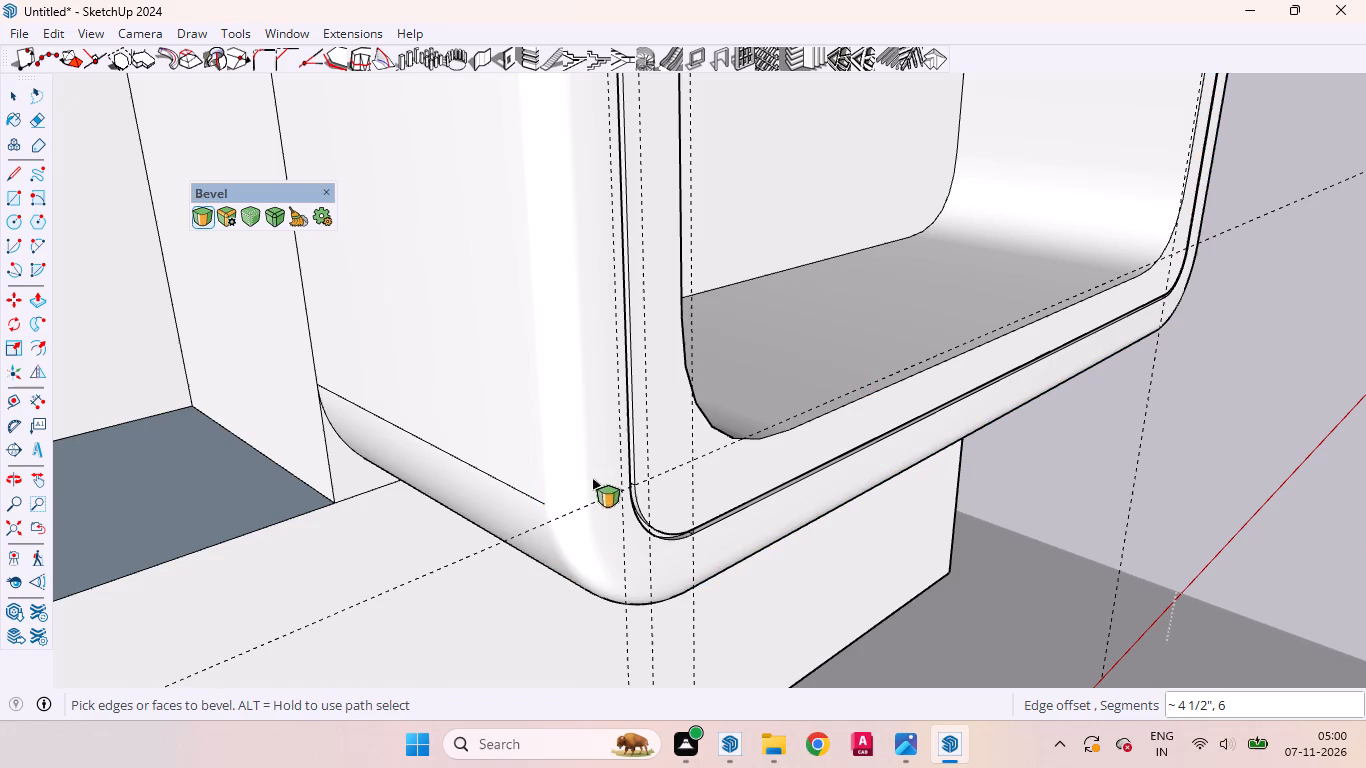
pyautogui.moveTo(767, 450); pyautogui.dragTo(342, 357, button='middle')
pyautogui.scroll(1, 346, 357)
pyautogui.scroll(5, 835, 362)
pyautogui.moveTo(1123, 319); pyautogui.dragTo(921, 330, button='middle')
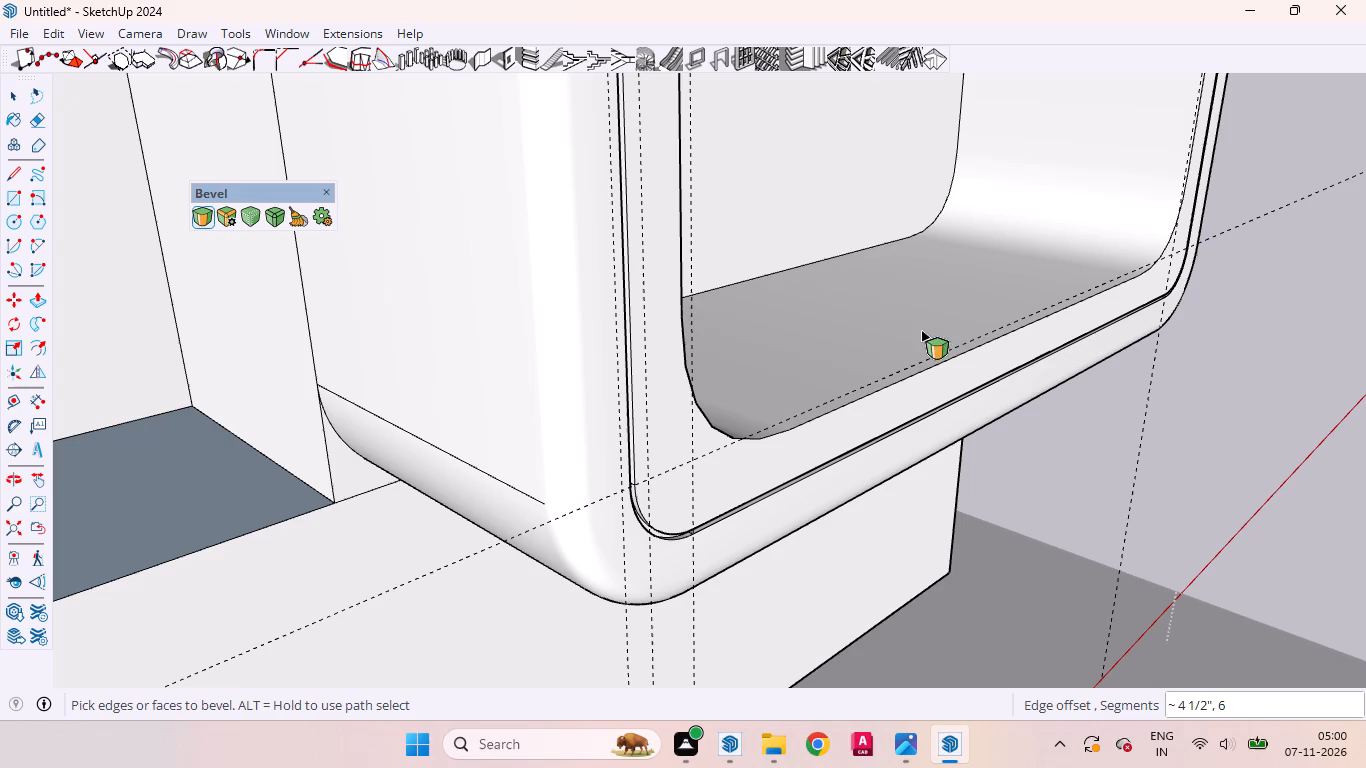
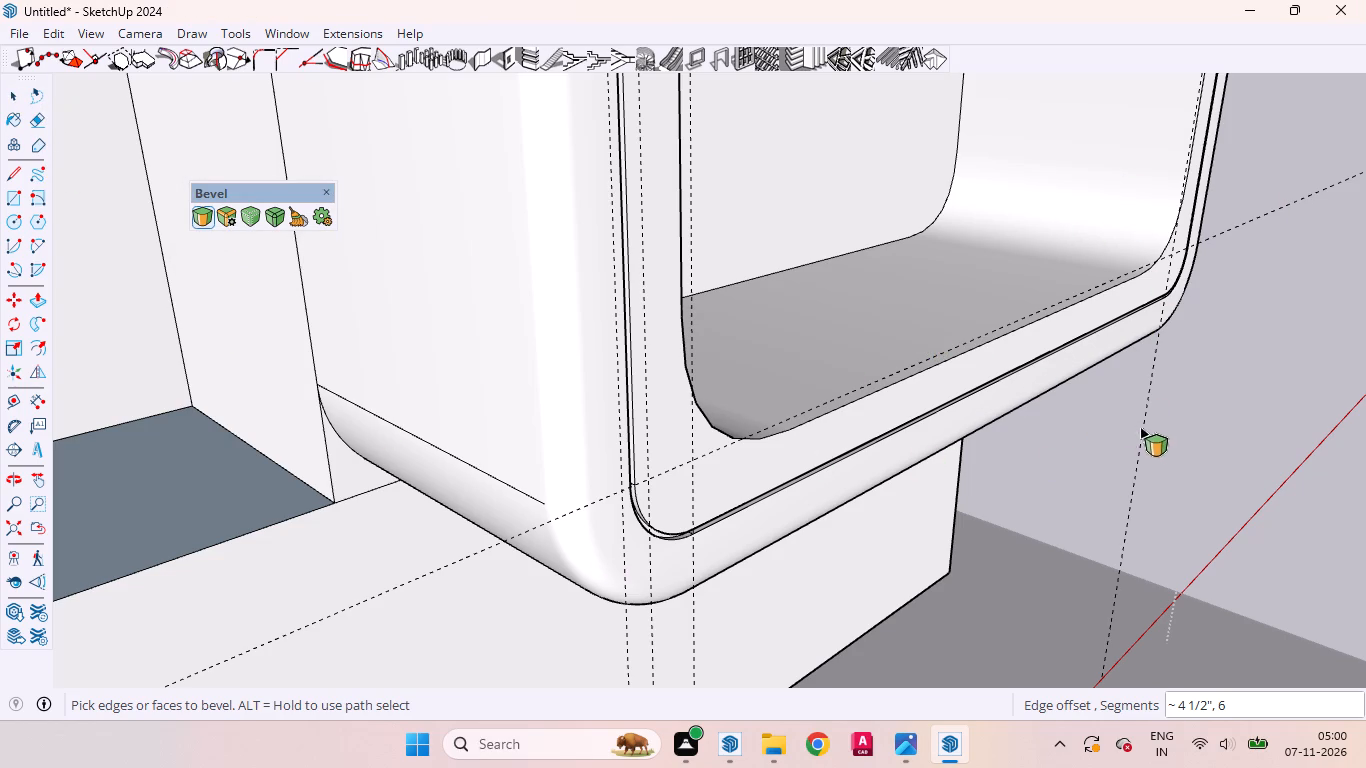
# Bevel the complete front edge loop of the framed block's rounded inner opening with an offset of about 2 15/16" and 6 segments.
pyautogui.press('space')
pyautogui.press('space')
pyautogui.press('space')
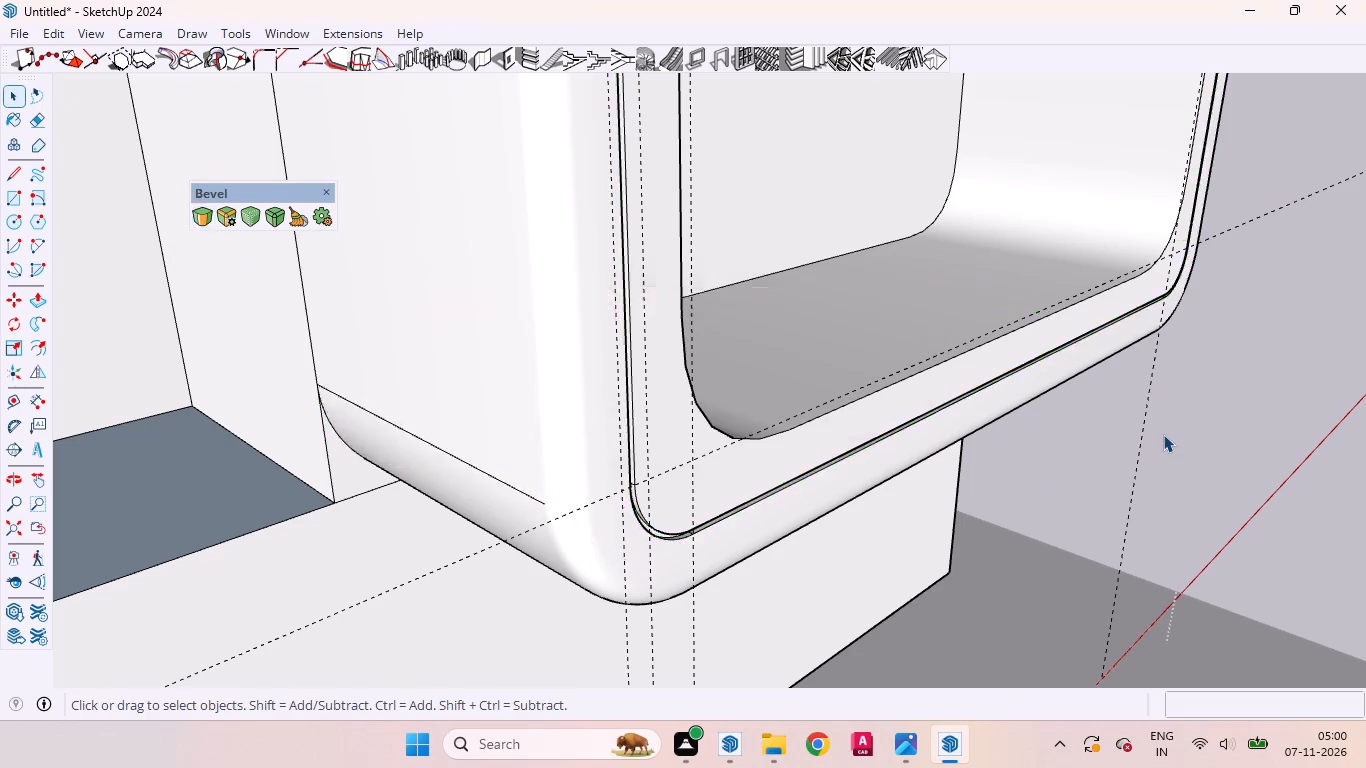
pyautogui.click(1171, 449)
pyautogui.moveTo(1222, 427); pyautogui.dragTo(913, 342, button='middle')
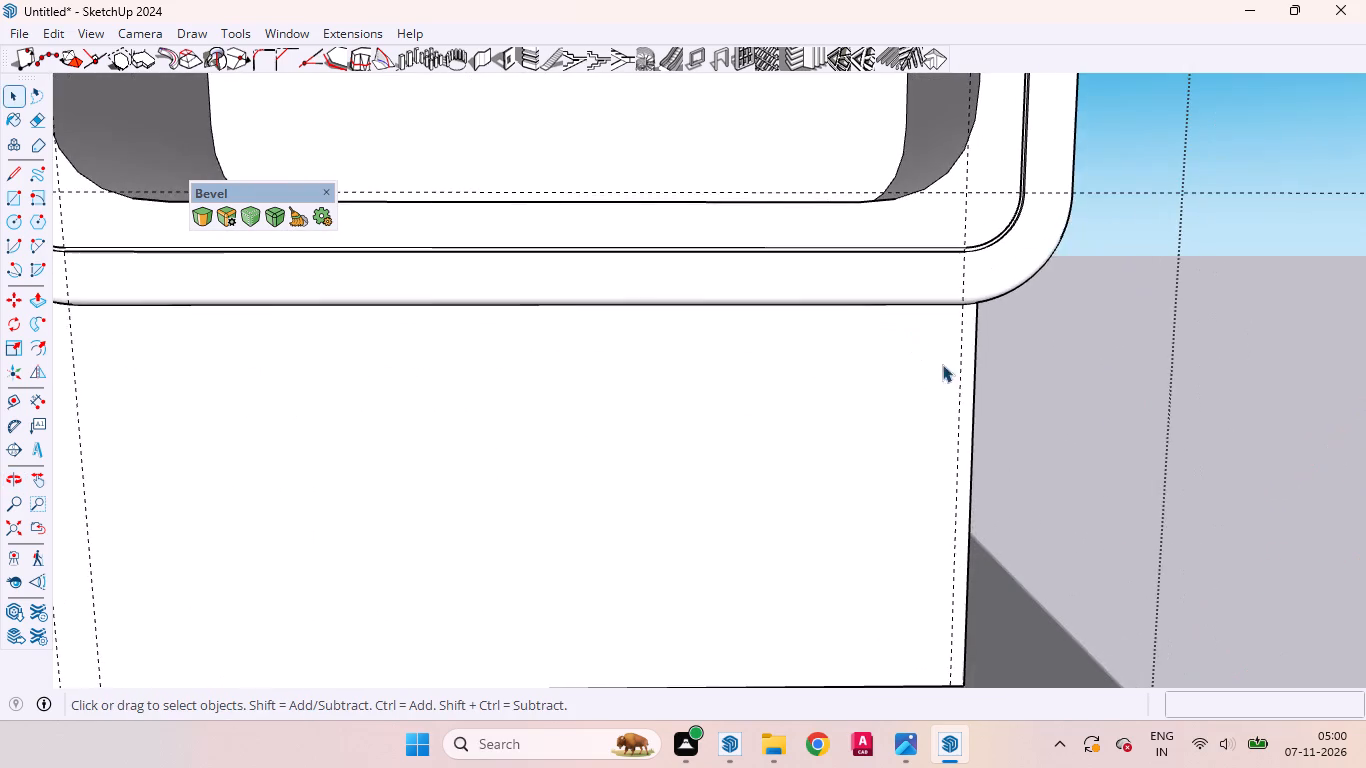
pyautogui.scroll(-4, 1050, 480)
pyautogui.scroll(1, 1058, 486)
pyautogui.scroll(-11, 1125, 546)
pyautogui.scroll(1, 1131, 559)
pyautogui.scroll(-2, 1131, 559)
pyautogui.scroll(14, 879, 328)
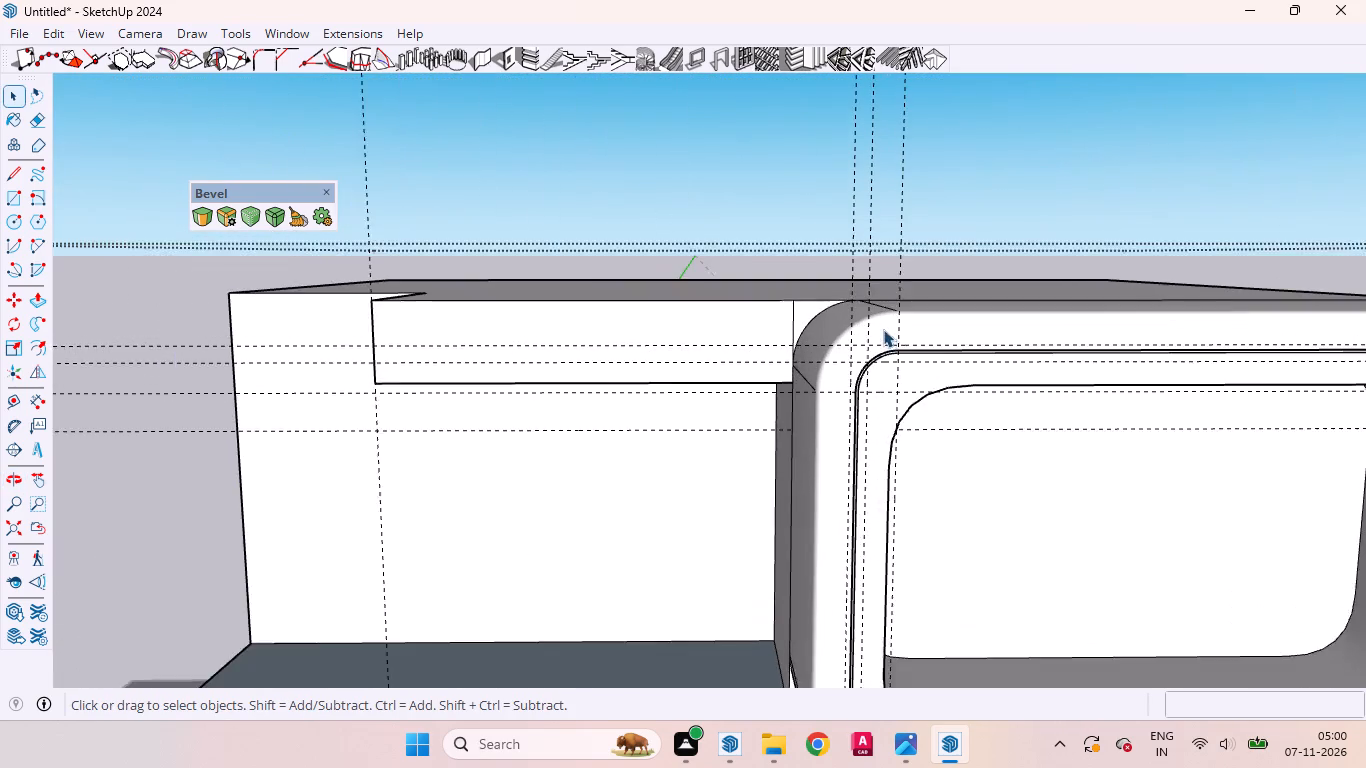
pyautogui.moveTo(941, 392); pyautogui.dragTo(792, 248, button='middle')
pyautogui.scroll(10, 792, 248)
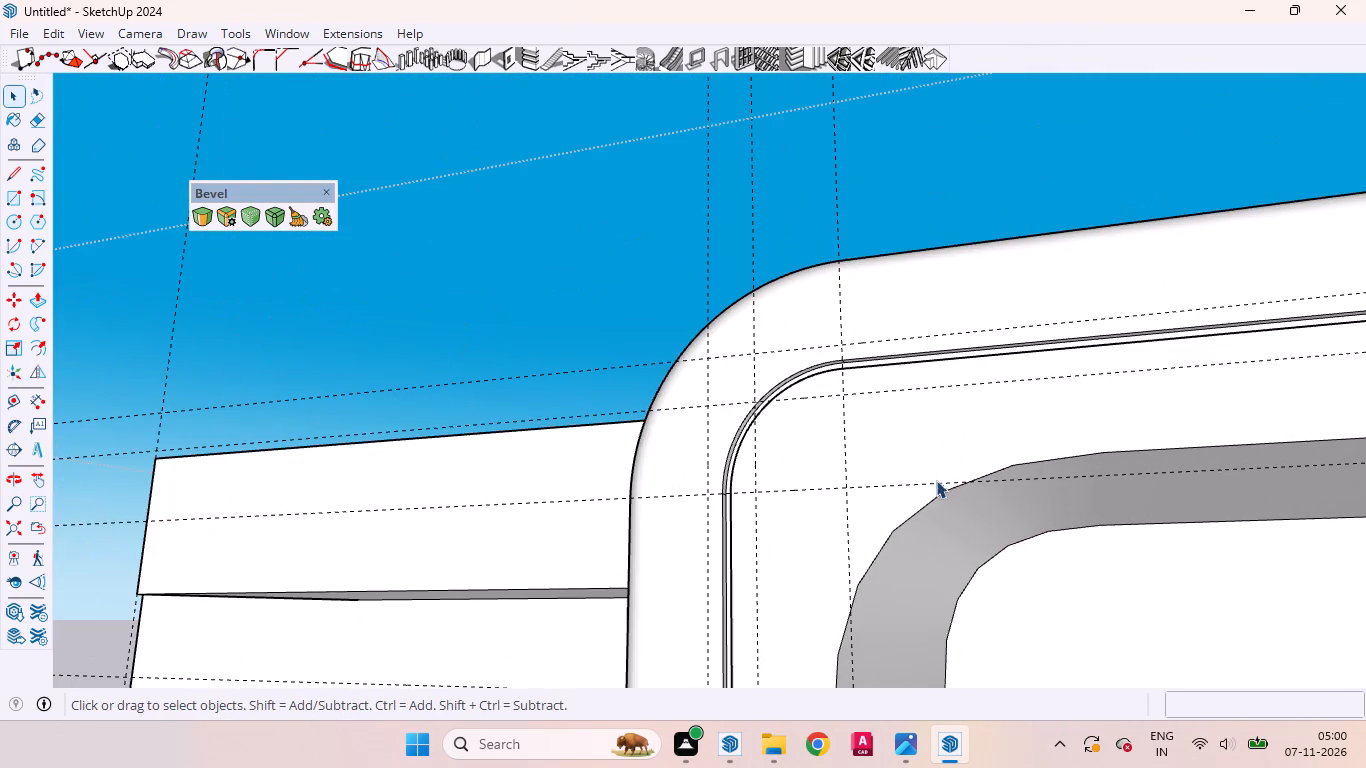
pyautogui.click(928, 504)
pyautogui.scroll(-10, 970, 293)
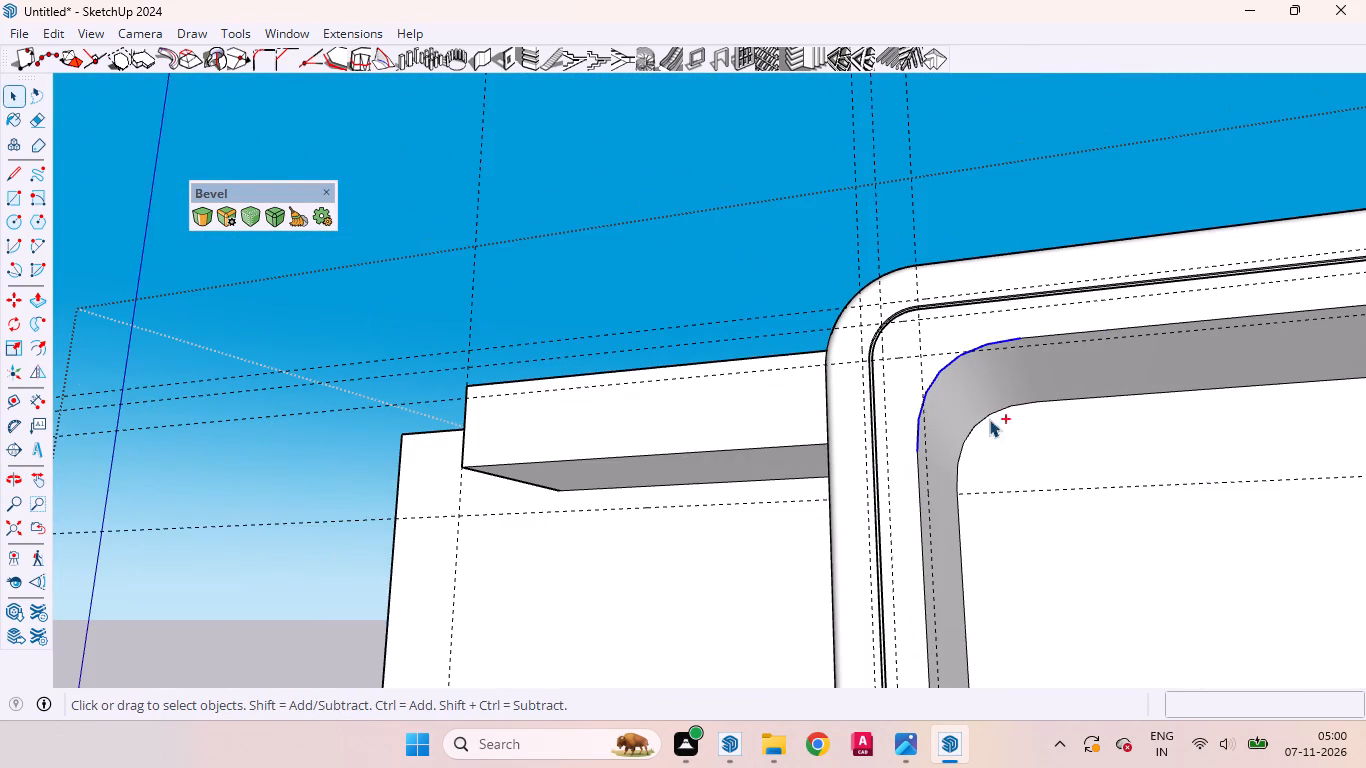
pyautogui.keyDown('ctrl'); pyautogui.click(917, 483); pyautogui.keyUp('ctrl')
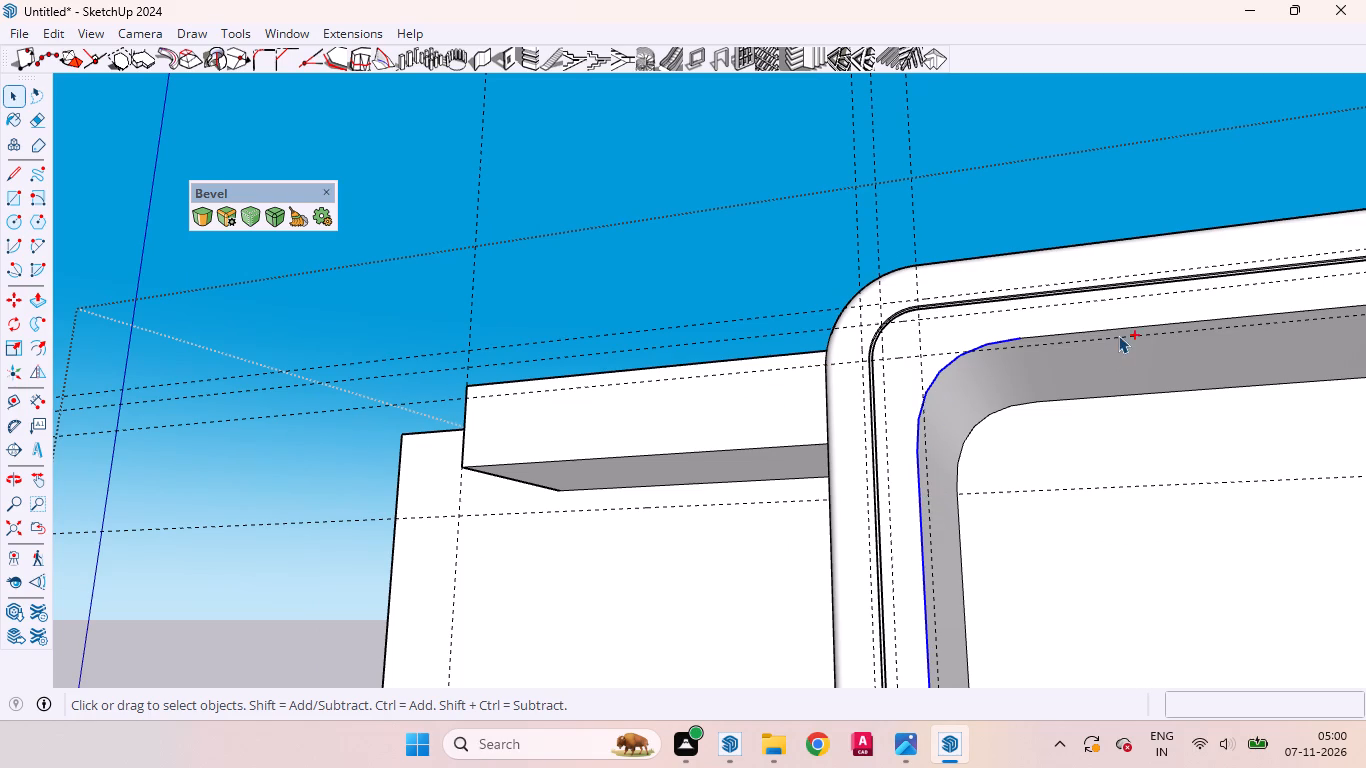
pyautogui.keyDown('ctrl'); pyautogui.click(1122, 329); pyautogui.keyUp('ctrl')
pyautogui.keyDown('ctrl'); pyautogui.scroll(-10, 1012, 384); pyautogui.keyUp('ctrl')
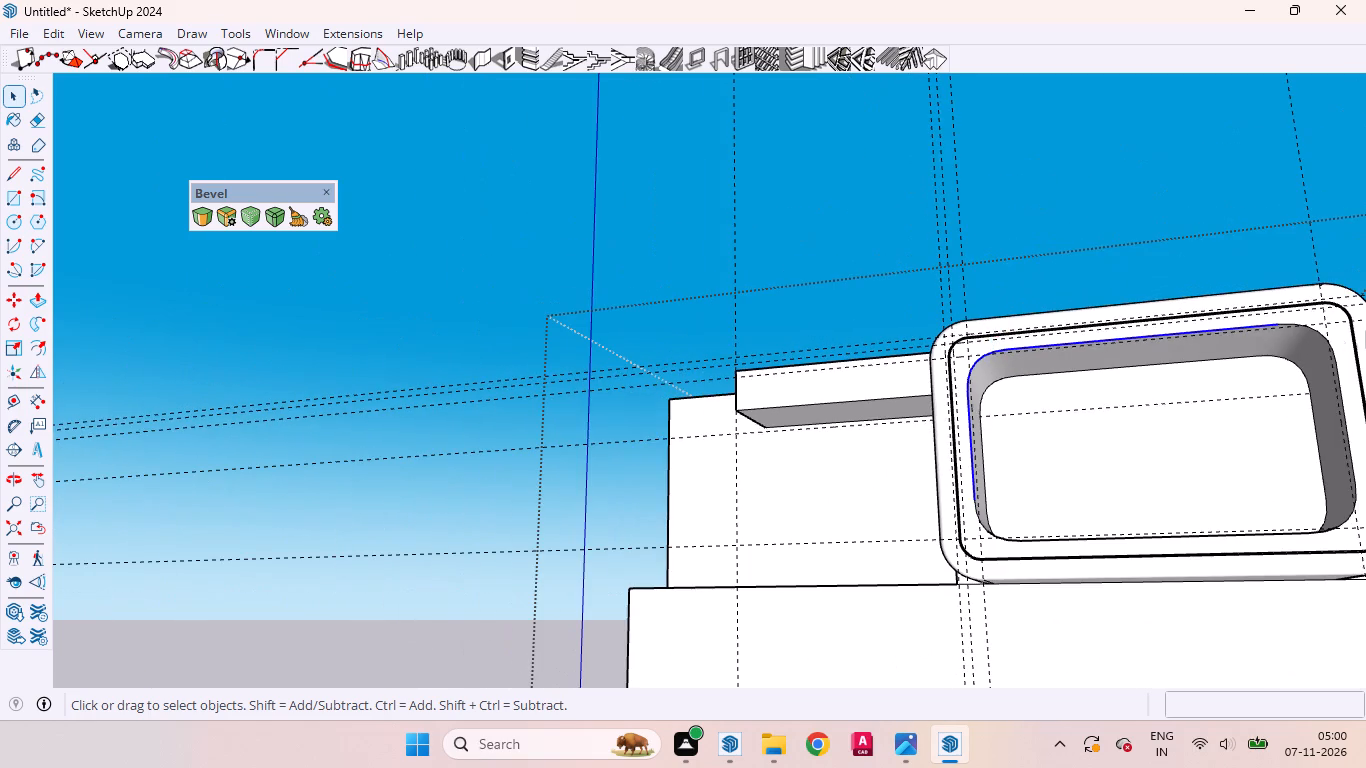
pyautogui.keyDown('ctrl'); pyautogui.scroll(13, 1319, 331); pyautogui.keyUp('ctrl')
pyautogui.keyDown('ctrl'); pyautogui.click(1311, 327); pyautogui.keyUp('ctrl')
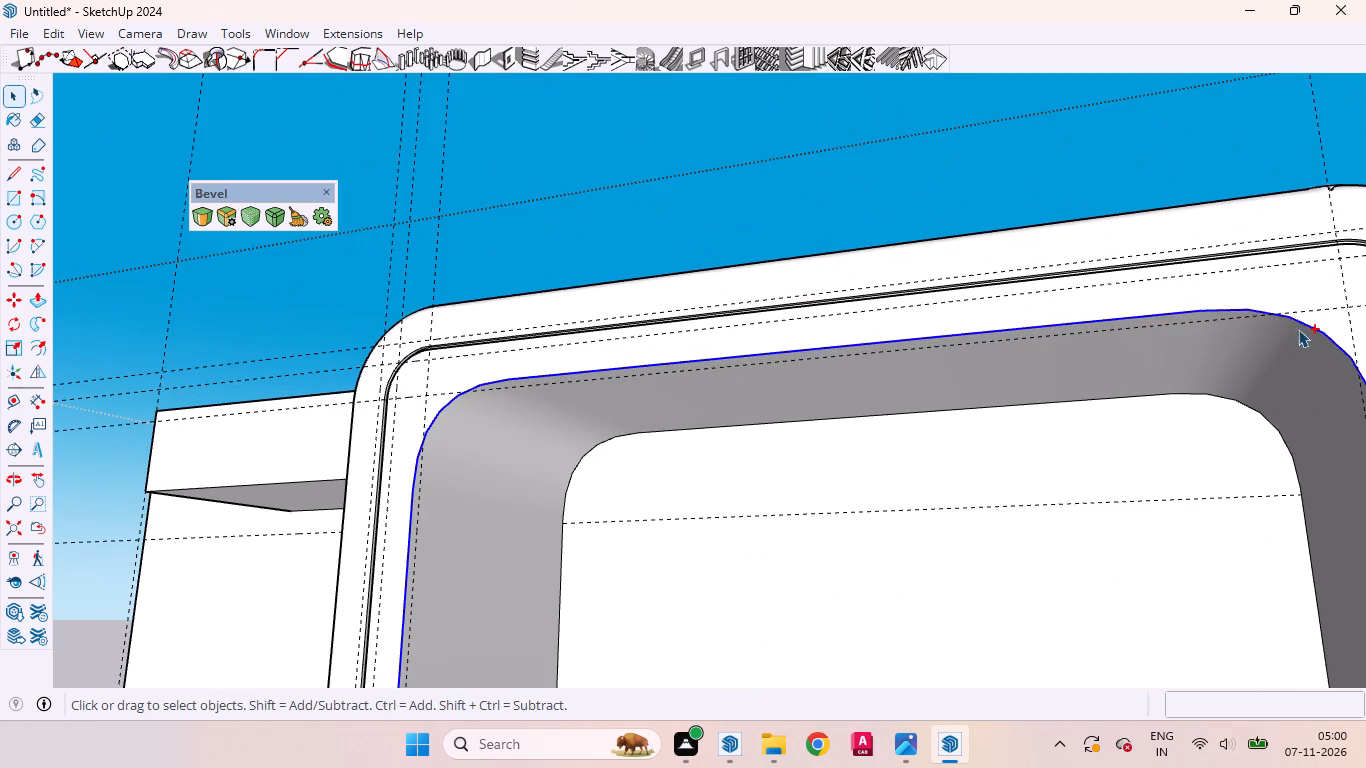
pyautogui.keyDown('ctrl'); pyautogui.scroll(-9, 1127, 272); pyautogui.keyUp('ctrl')
pyautogui.keyDown('ctrl'); pyautogui.scroll(5, 1248, 318); pyautogui.keyUp('ctrl')
pyautogui.keyDown('ctrl'); pyautogui.scroll(-1, 1252, 325); pyautogui.keyUp('ctrl')
pyautogui.keyDown('ctrl'); pyautogui.scroll(6, 1248, 331); pyautogui.keyUp('ctrl')
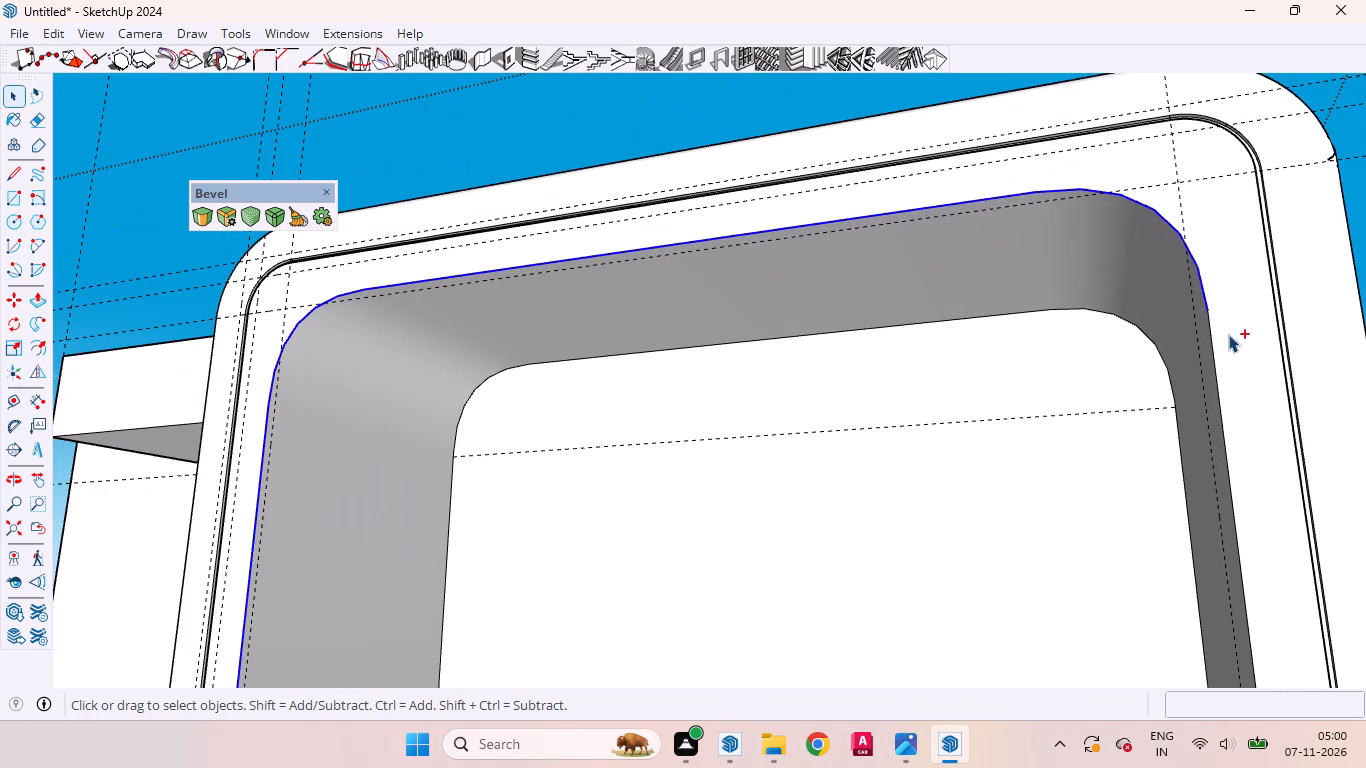
pyautogui.keyDown('ctrl'); pyautogui.click(1211, 337); pyautogui.keyUp('ctrl')
pyautogui.keyDown('ctrl'); pyautogui.scroll(-5, 1207, 193); pyautogui.keyUp('ctrl')
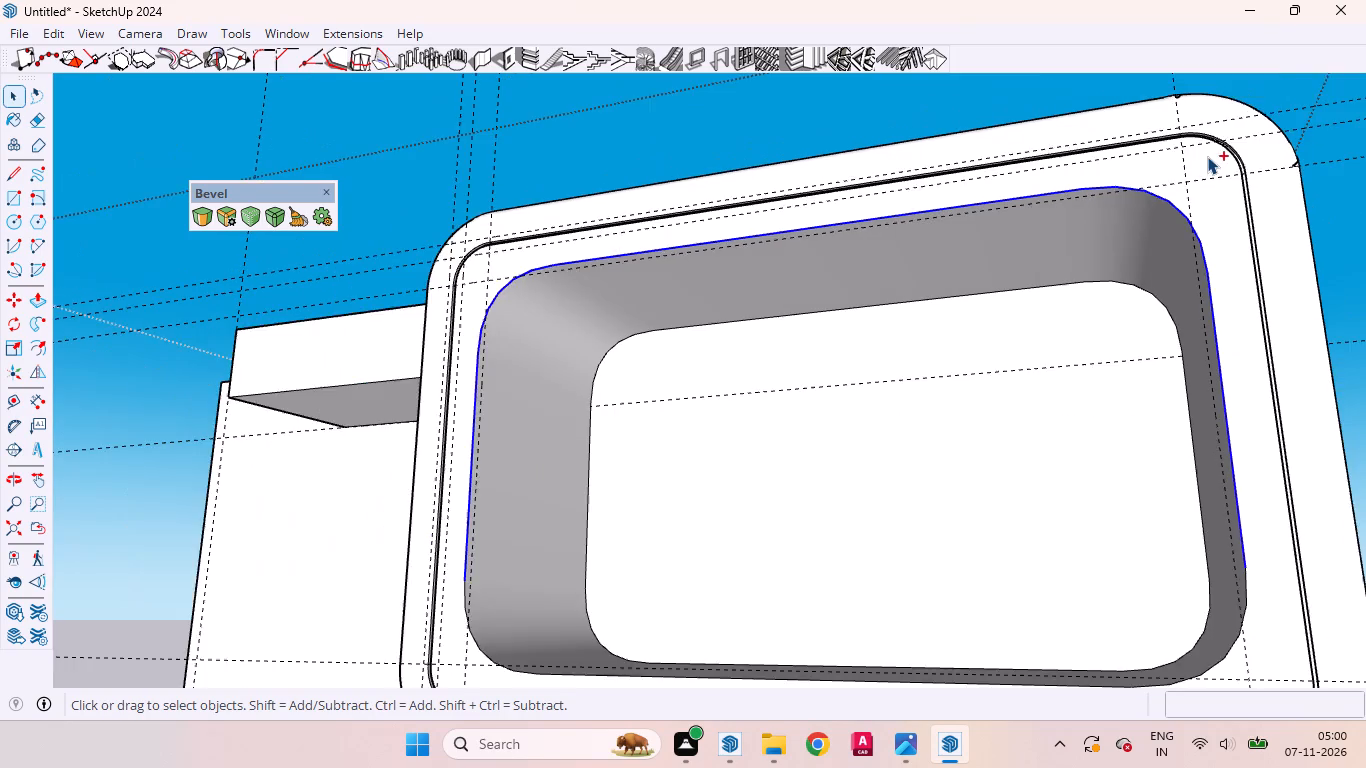
pyautogui.keyDown('ctrl'); pyautogui.scroll(-4, 1207, 156); pyautogui.keyUp('ctrl')
pyautogui.keyDown('ctrl'); pyautogui.moveTo(1092, 396); pyautogui.dragTo(1129, 548, button='middle'); pyautogui.keyUp('ctrl')
pyautogui.keyDown('ctrl'); pyautogui.scroll(1, 1243, 634); pyautogui.keyUp('ctrl')
pyautogui.keyDown('ctrl'); pyautogui.scroll(-1, 1244, 635); pyautogui.keyUp('ctrl')
pyautogui.keyDown('ctrl'); pyautogui.scroll(3, 1244, 635); pyautogui.keyUp('ctrl')
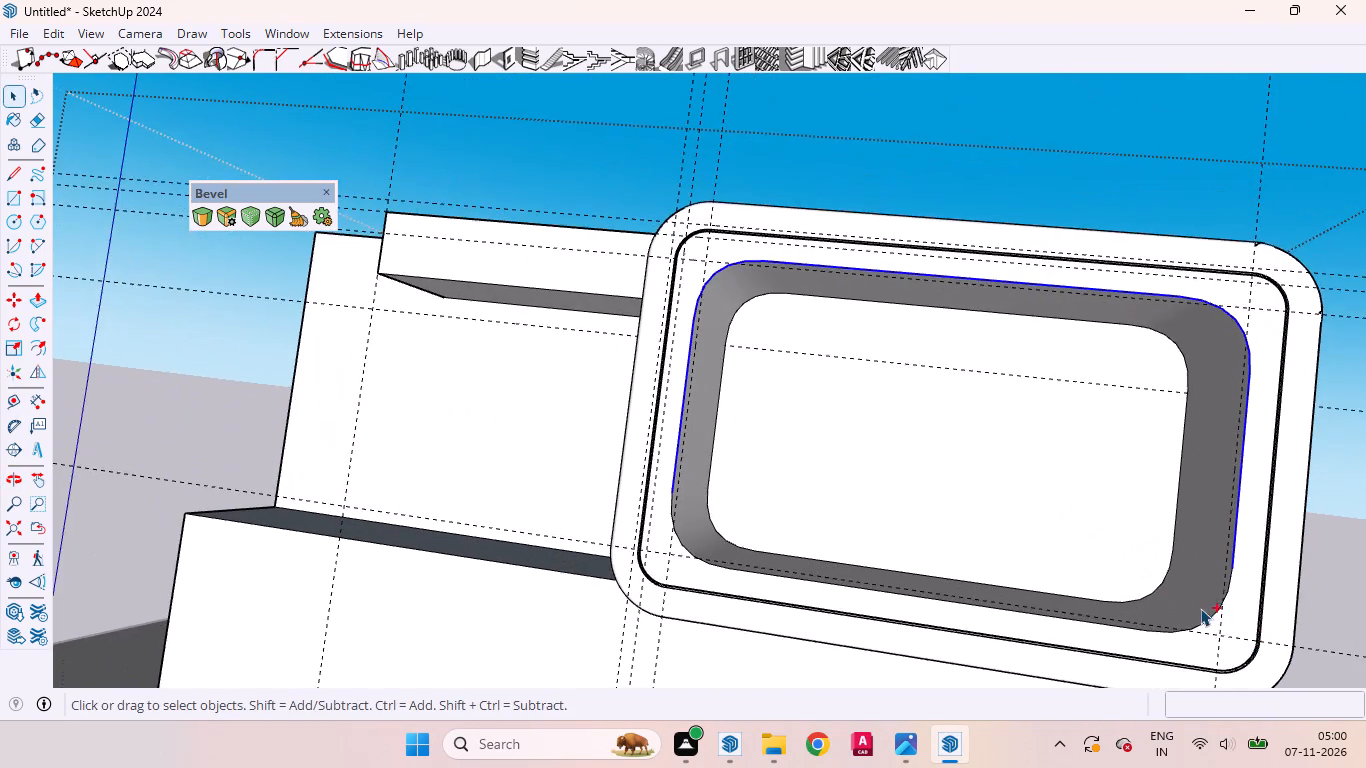
pyautogui.keyDown('ctrl'); pyautogui.scroll(8, 1200, 608); pyautogui.keyUp('ctrl')
pyautogui.keyDown('ctrl'); pyautogui.click(1214, 626); pyautogui.keyUp('ctrl')
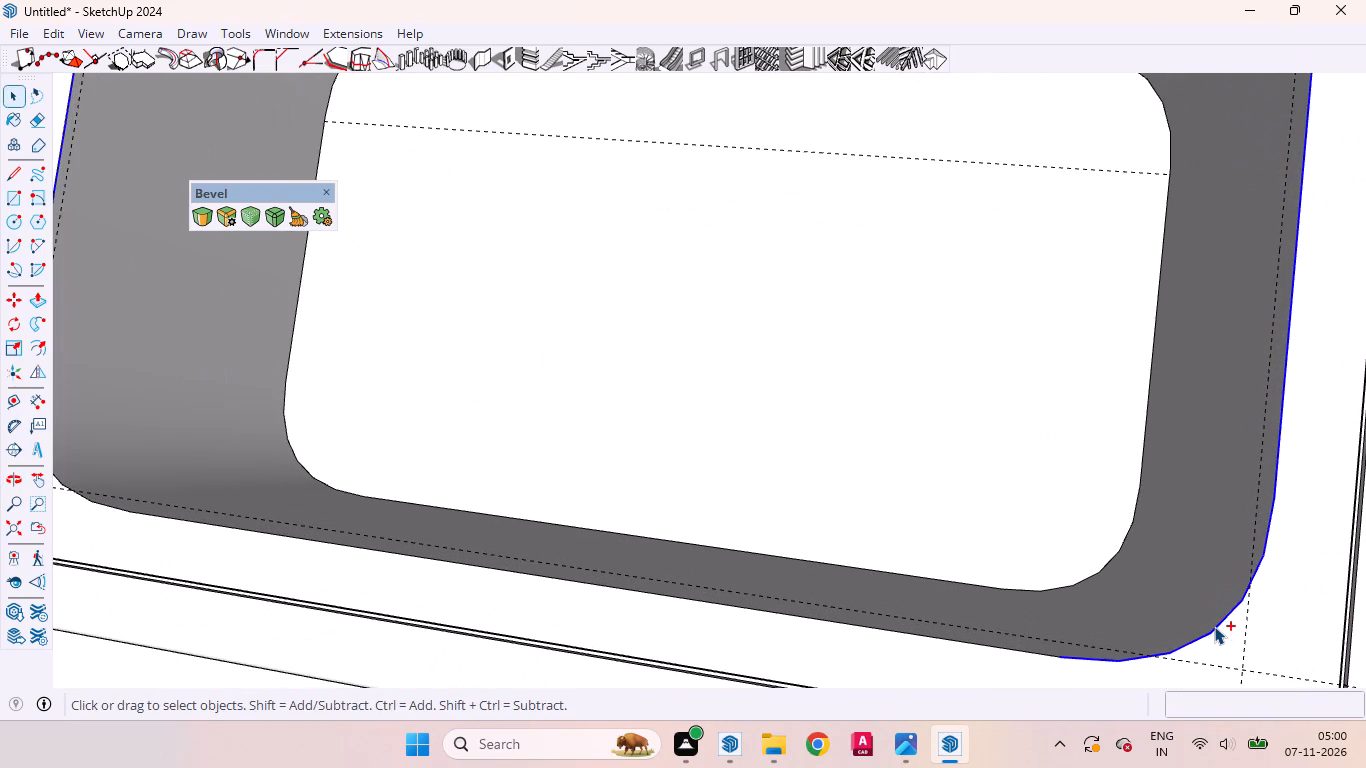
pyautogui.keyDown('ctrl'); pyautogui.scroll(-5, 1142, 549); pyautogui.keyUp('ctrl')
pyautogui.keyDown('ctrl'); pyautogui.scroll(11, 917, 566); pyautogui.keyUp('ctrl')
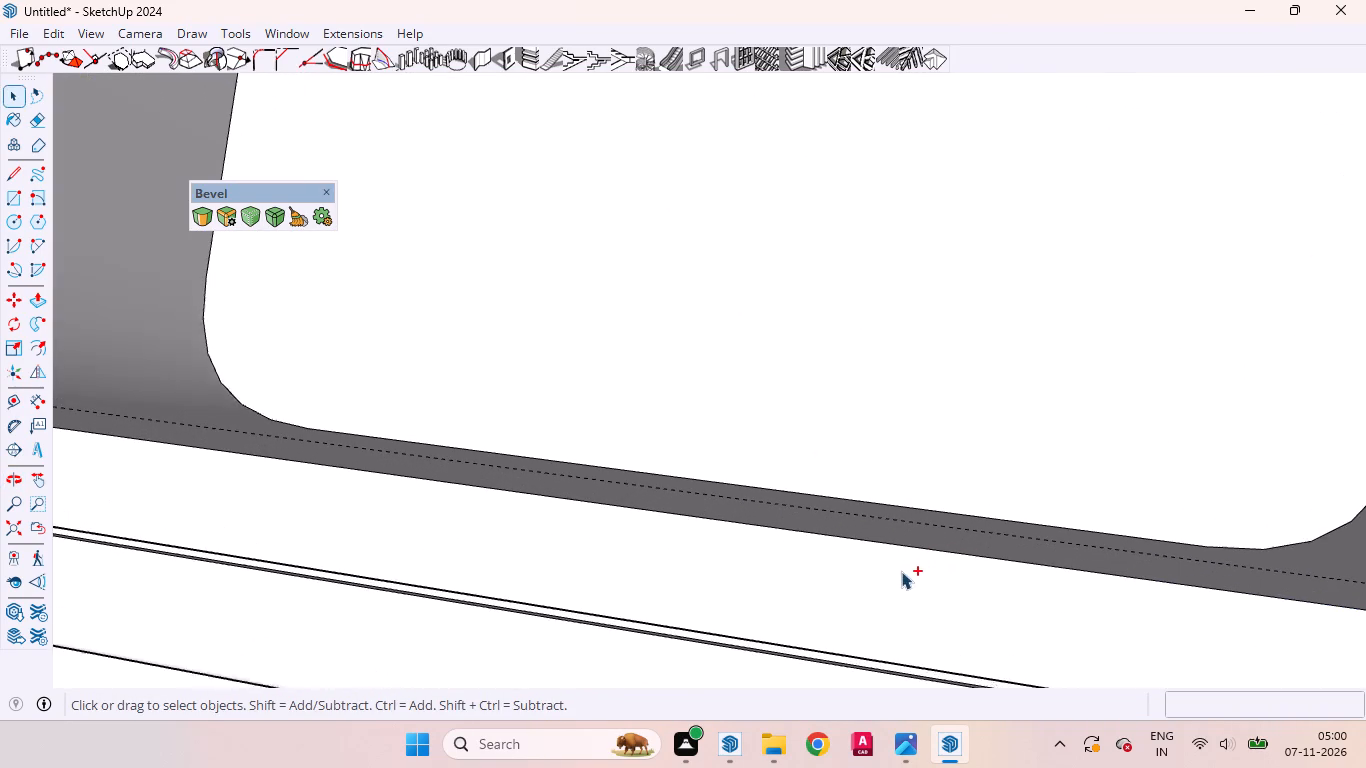
pyautogui.keyDown('ctrl'); pyautogui.scroll(1, 901, 571); pyautogui.keyUp('ctrl')
pyautogui.keyDown('ctrl'); pyautogui.click(898, 544); pyautogui.keyUp('ctrl')
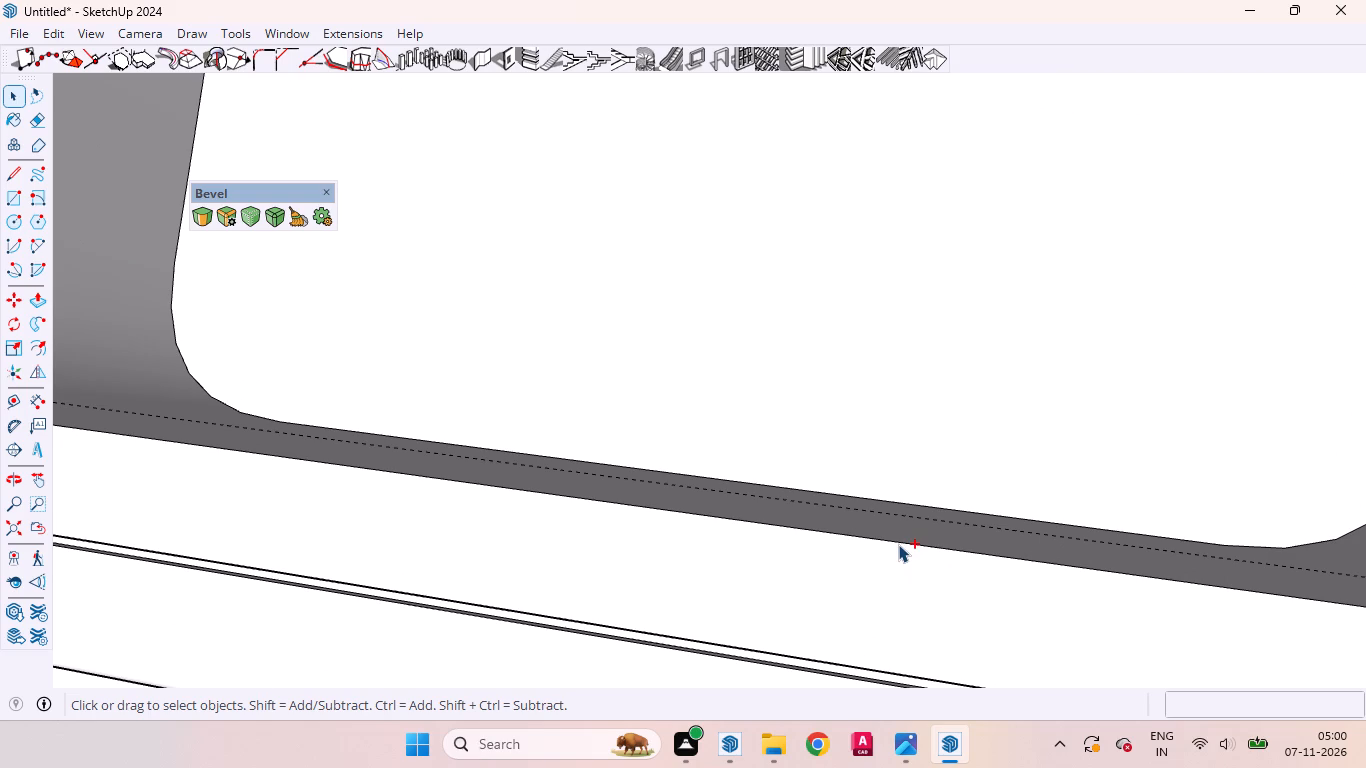
pyautogui.keyDown('ctrl'); pyautogui.scroll(-9, 1087, 536); pyautogui.keyUp('ctrl')
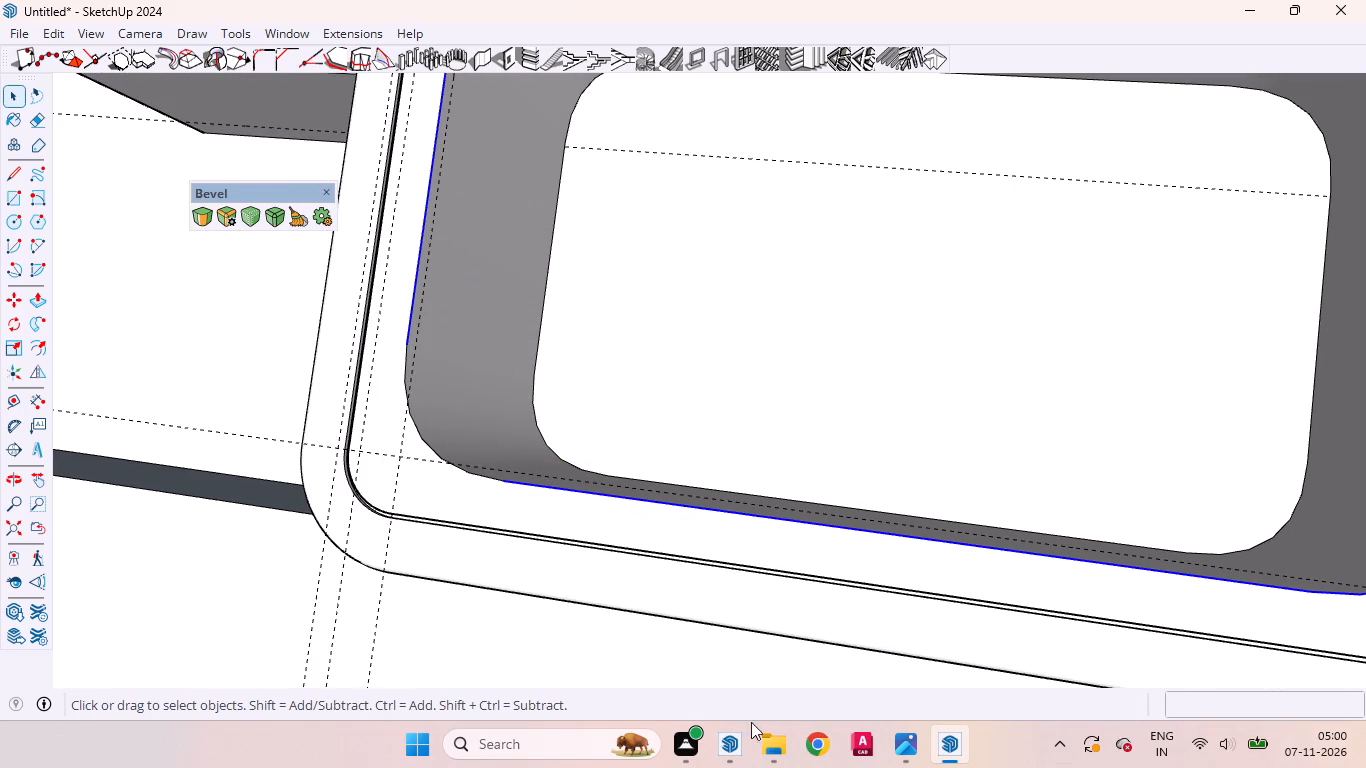
pyautogui.keyDown('ctrl'); pyautogui.scroll(9, 418, 374); pyautogui.keyUp('ctrl')
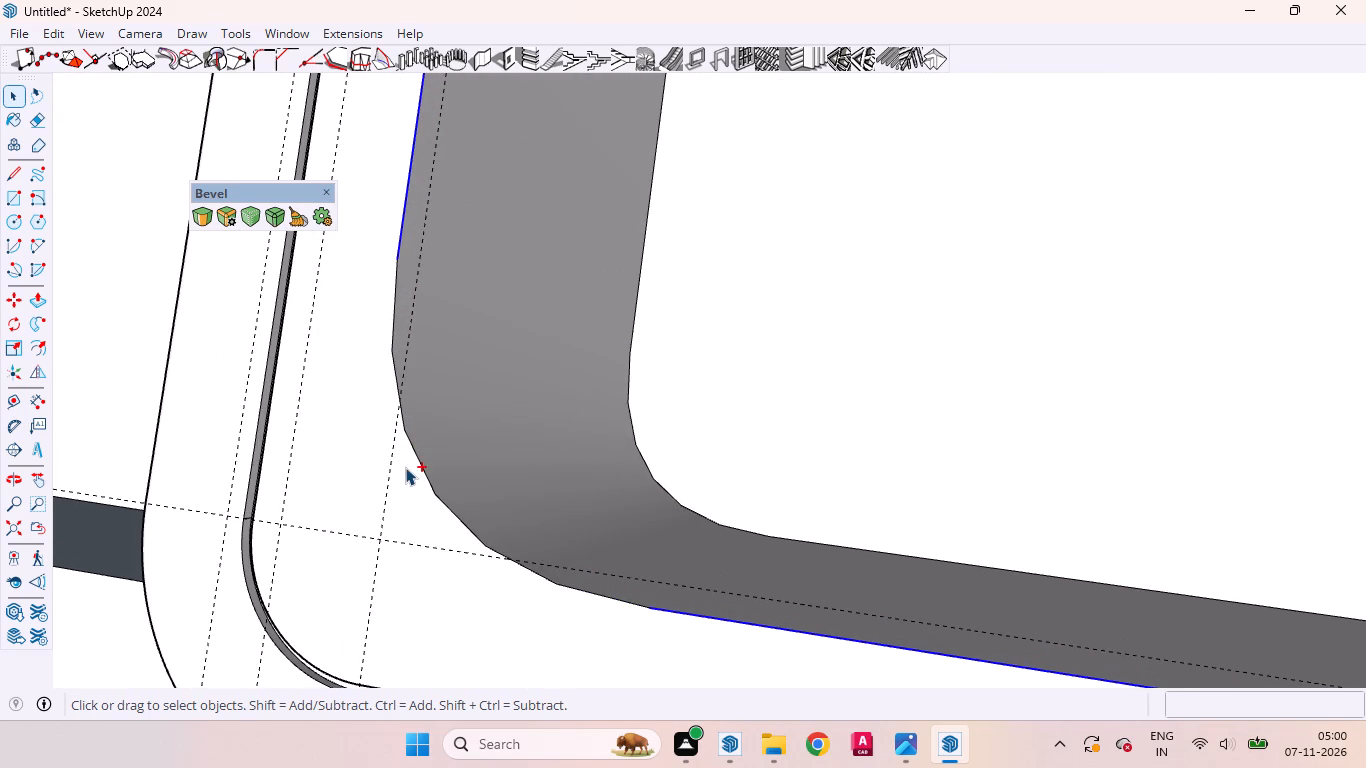
pyautogui.keyDown('ctrl'); pyautogui.click(410, 443); pyautogui.keyUp('ctrl')
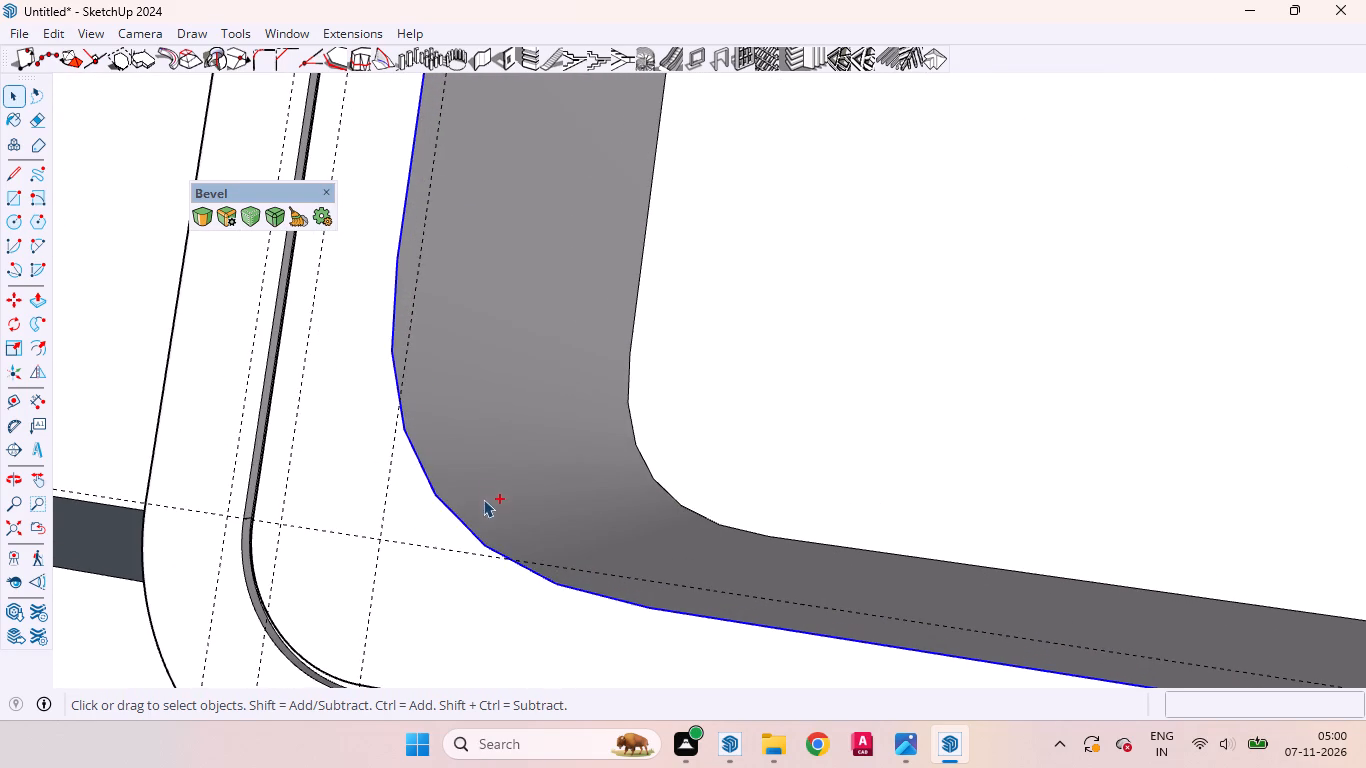
pyautogui.keyDown('ctrl'); pyautogui.scroll(-5, 457, 535); pyautogui.keyUp('ctrl')
pyautogui.scroll(1, 434, 564)
pyautogui.click(200, 208)
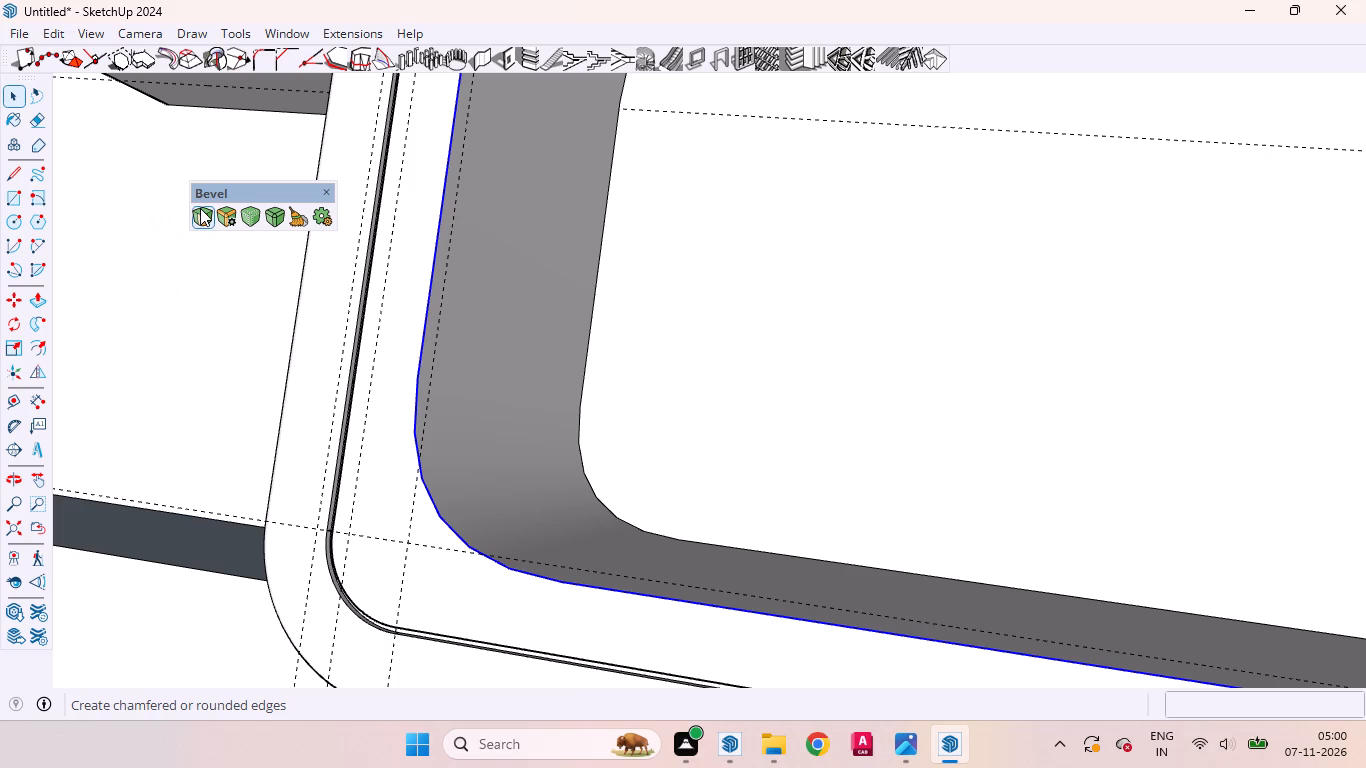
pyautogui.scroll(5, 430, 420)
pyautogui.moveTo(439, 438); pyautogui.dragTo(287, 533, button='middle')
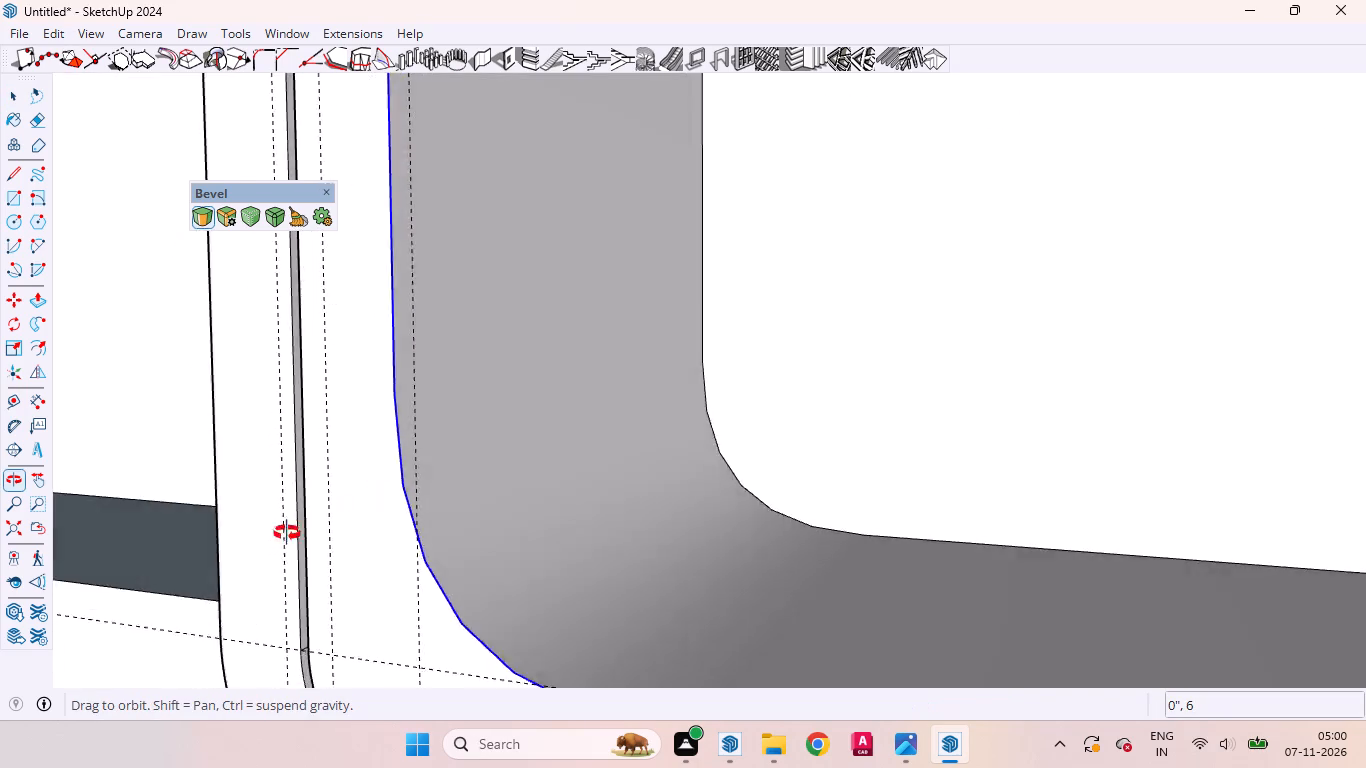
pyautogui.moveTo(287, 533); pyautogui.dragTo(222, 579, button='middle')
pyautogui.scroll(5, 364, 386)
pyautogui.scroll(-1, 365, 381)
pyautogui.scroll(2, 365, 381)
pyautogui.scroll(-2, 493, 314)
pyautogui.scroll(1, 527, 287)
pyautogui.scroll(-4, 531, 283)
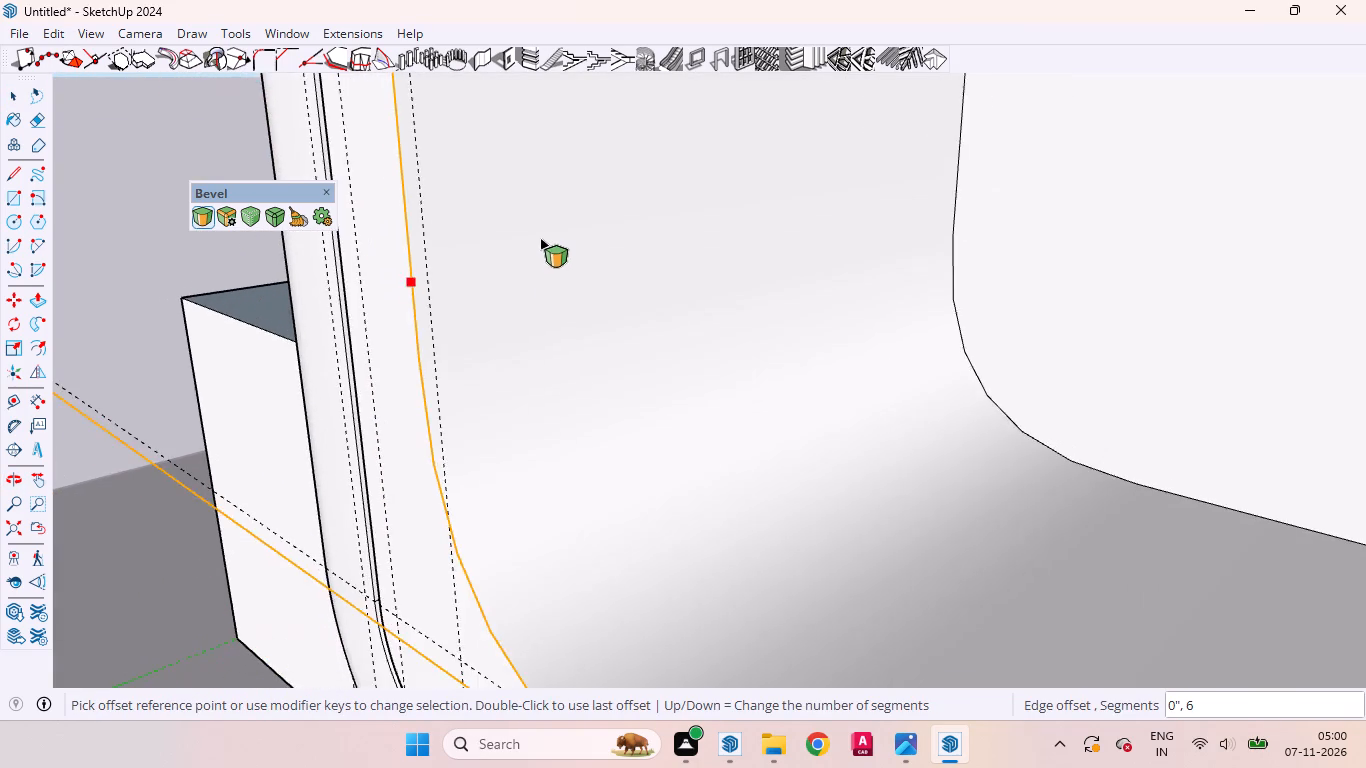
pyautogui.scroll(-11, 540, 238)
pyautogui.scroll(8, 512, 278)
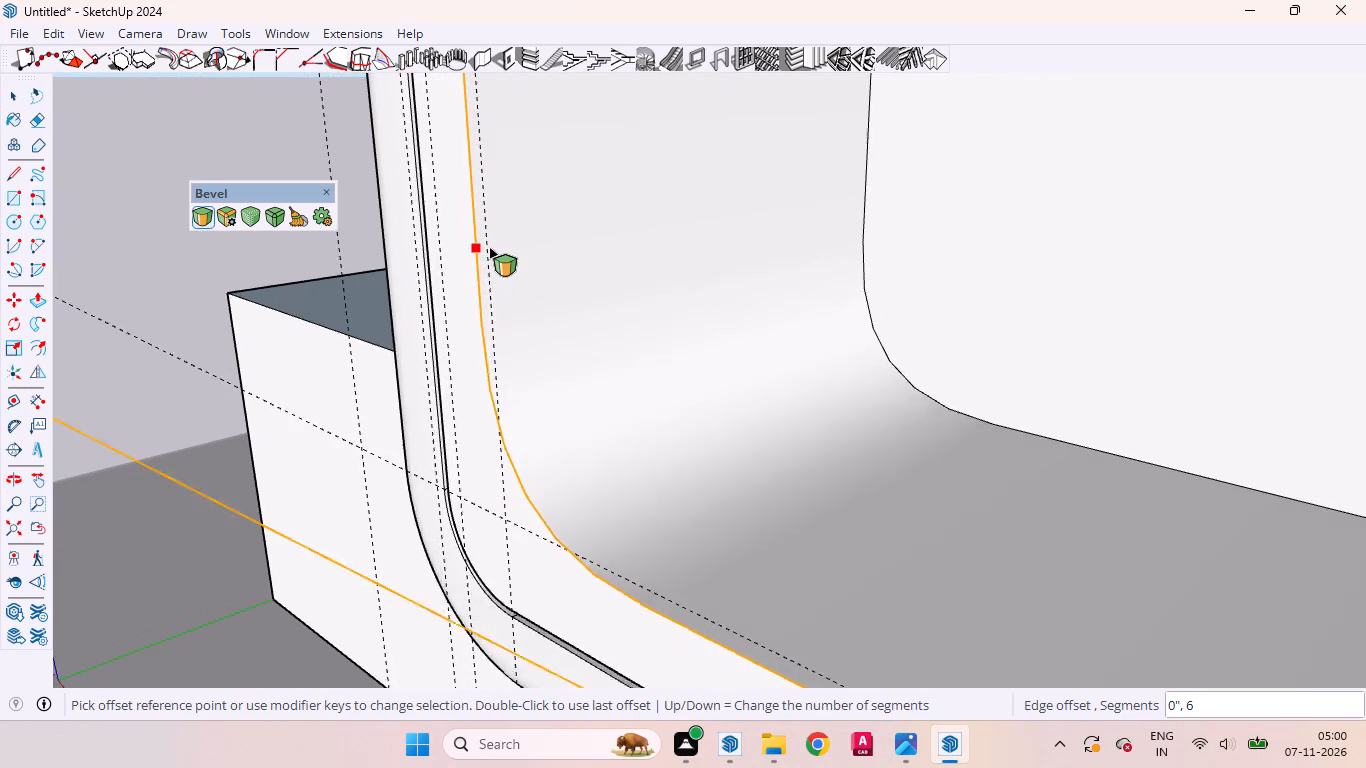
pyautogui.scroll(-3, 483, 244)
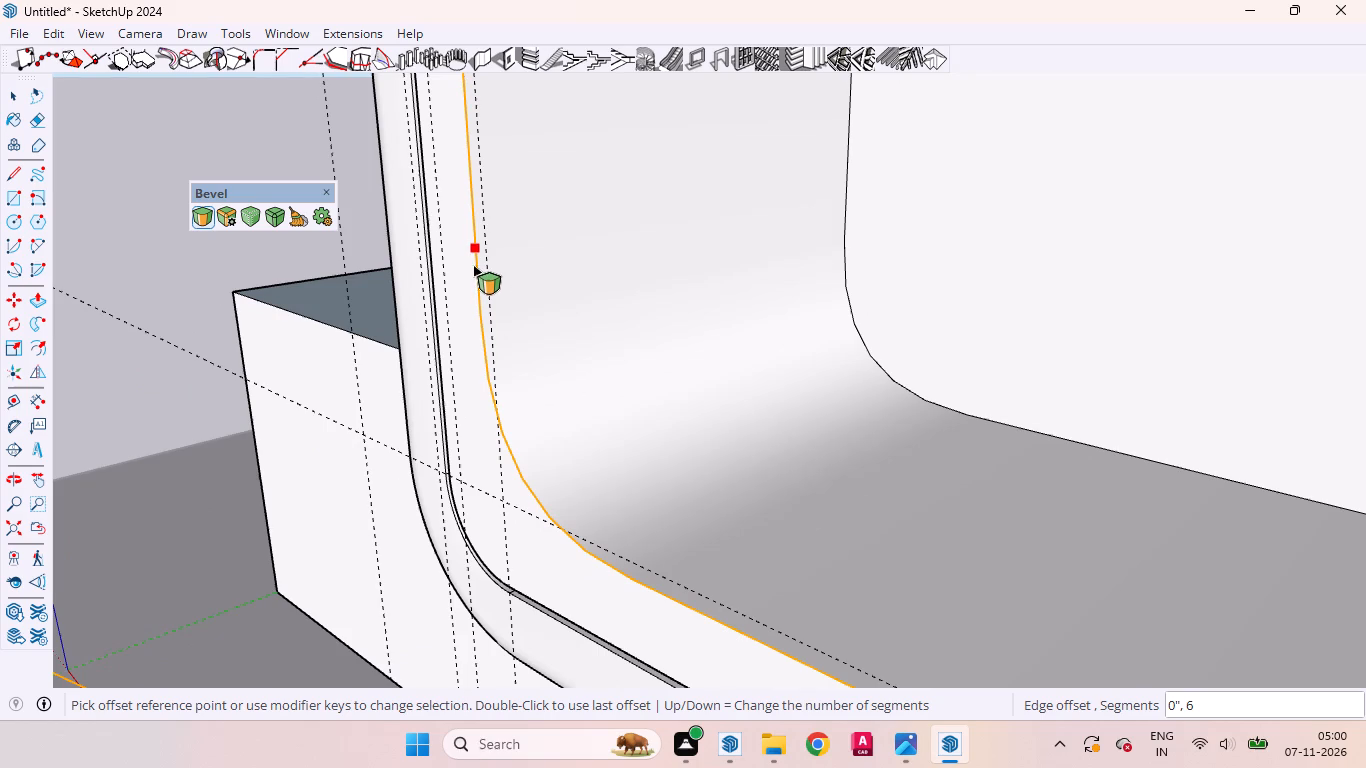
pyautogui.moveTo(472, 264); pyautogui.dragTo(491, 261)
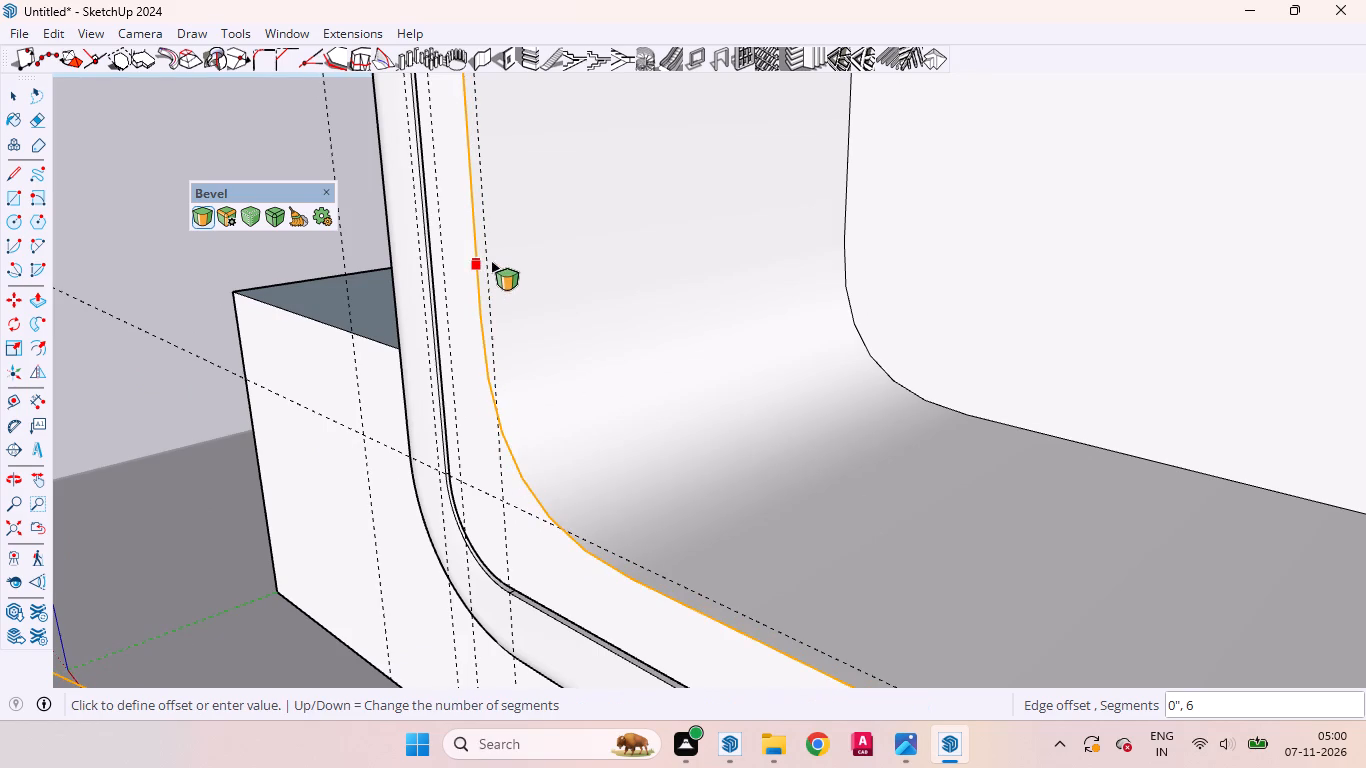
pyautogui.moveTo(491, 261); pyautogui.dragTo(449, 261)
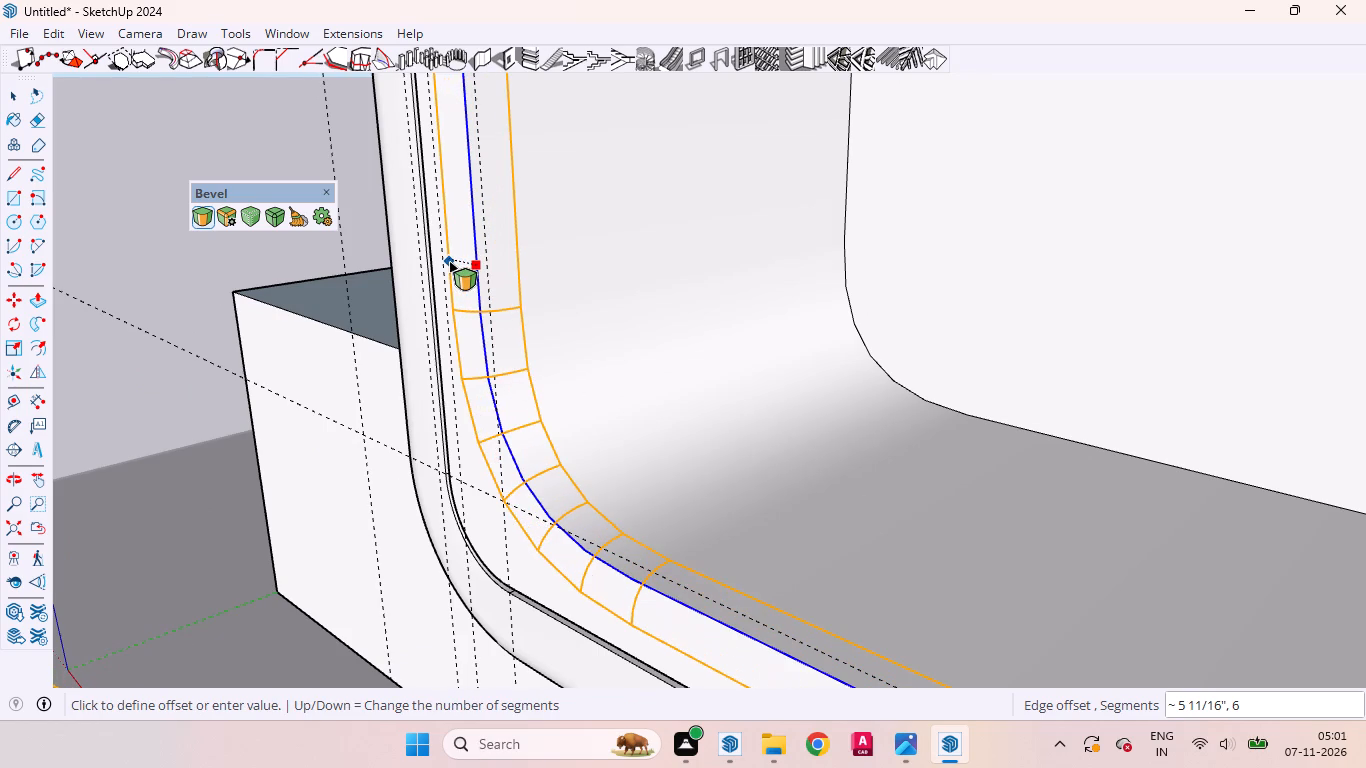
pyautogui.moveTo(449, 261); pyautogui.dragTo(457, 261)
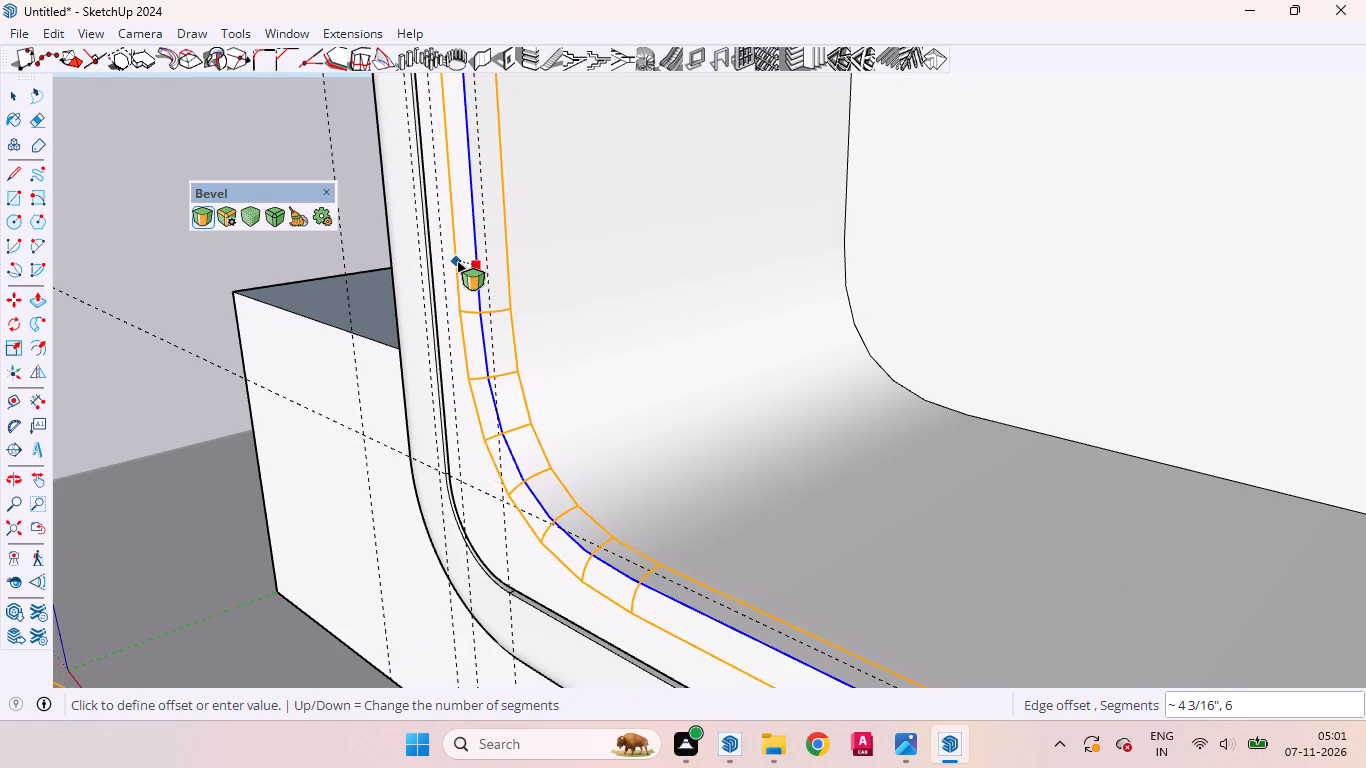
pyautogui.moveTo(457, 261); pyautogui.dragTo(462, 261)
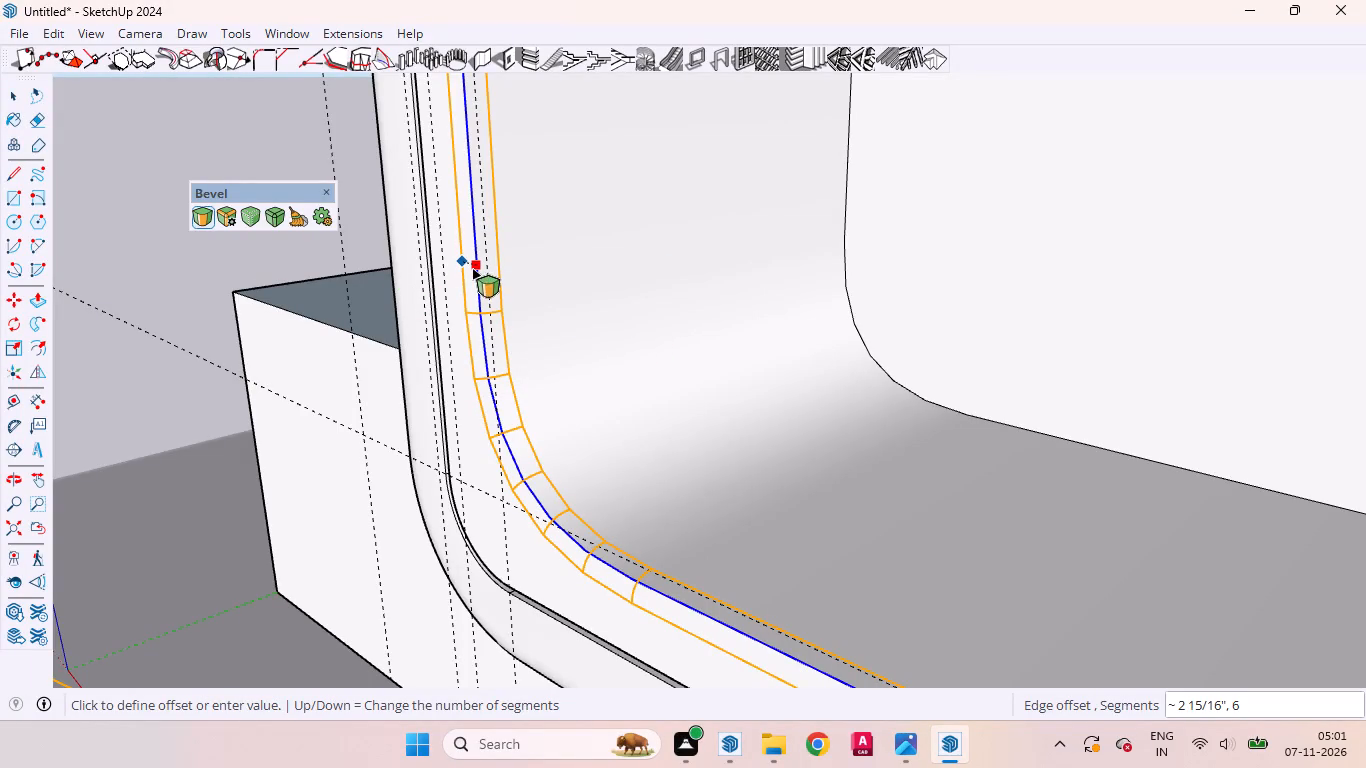
pyautogui.press('space')
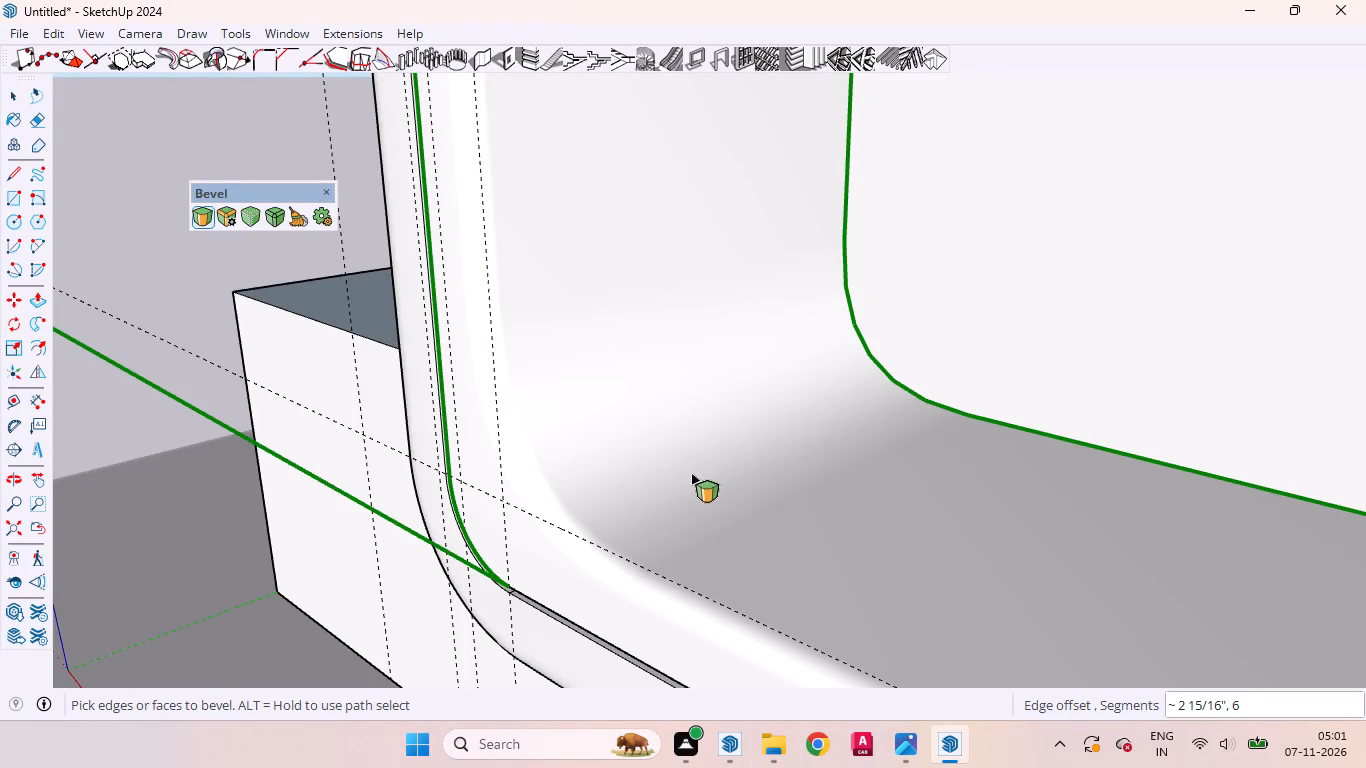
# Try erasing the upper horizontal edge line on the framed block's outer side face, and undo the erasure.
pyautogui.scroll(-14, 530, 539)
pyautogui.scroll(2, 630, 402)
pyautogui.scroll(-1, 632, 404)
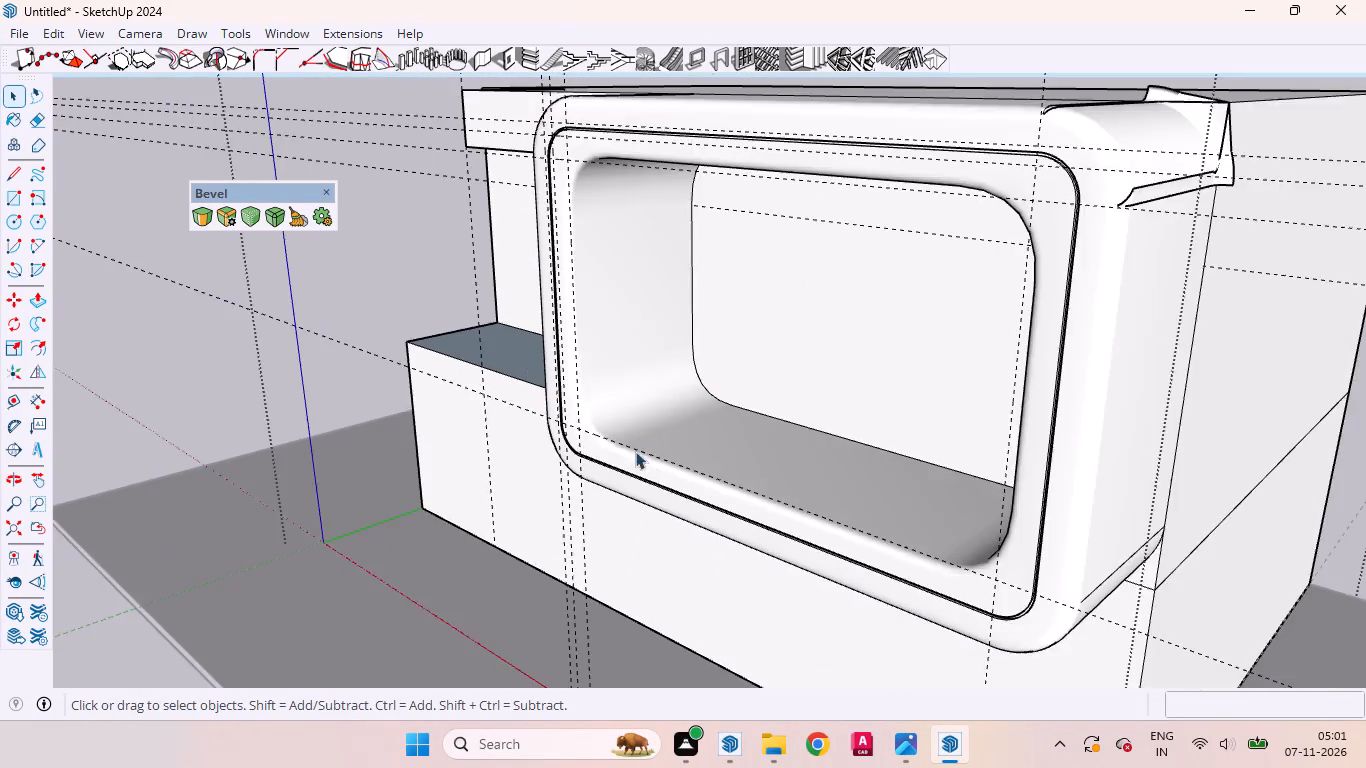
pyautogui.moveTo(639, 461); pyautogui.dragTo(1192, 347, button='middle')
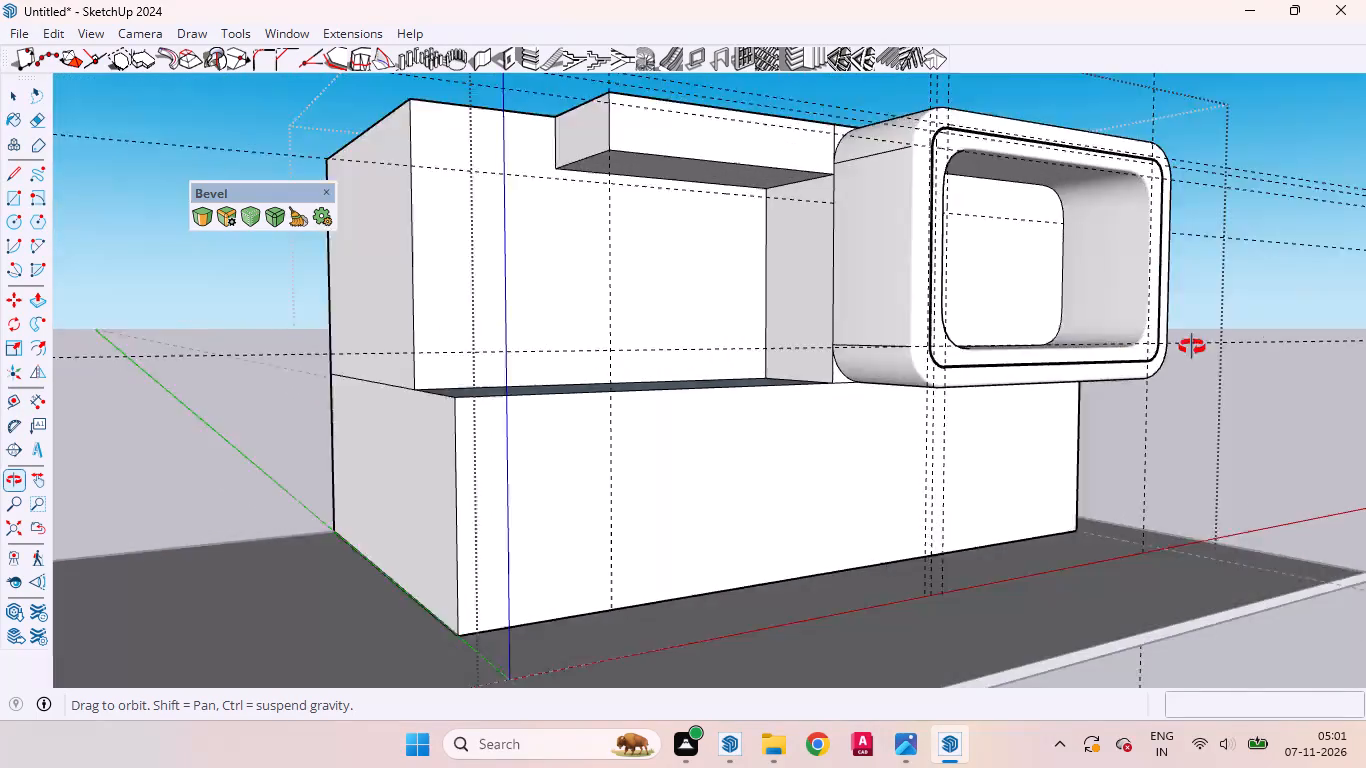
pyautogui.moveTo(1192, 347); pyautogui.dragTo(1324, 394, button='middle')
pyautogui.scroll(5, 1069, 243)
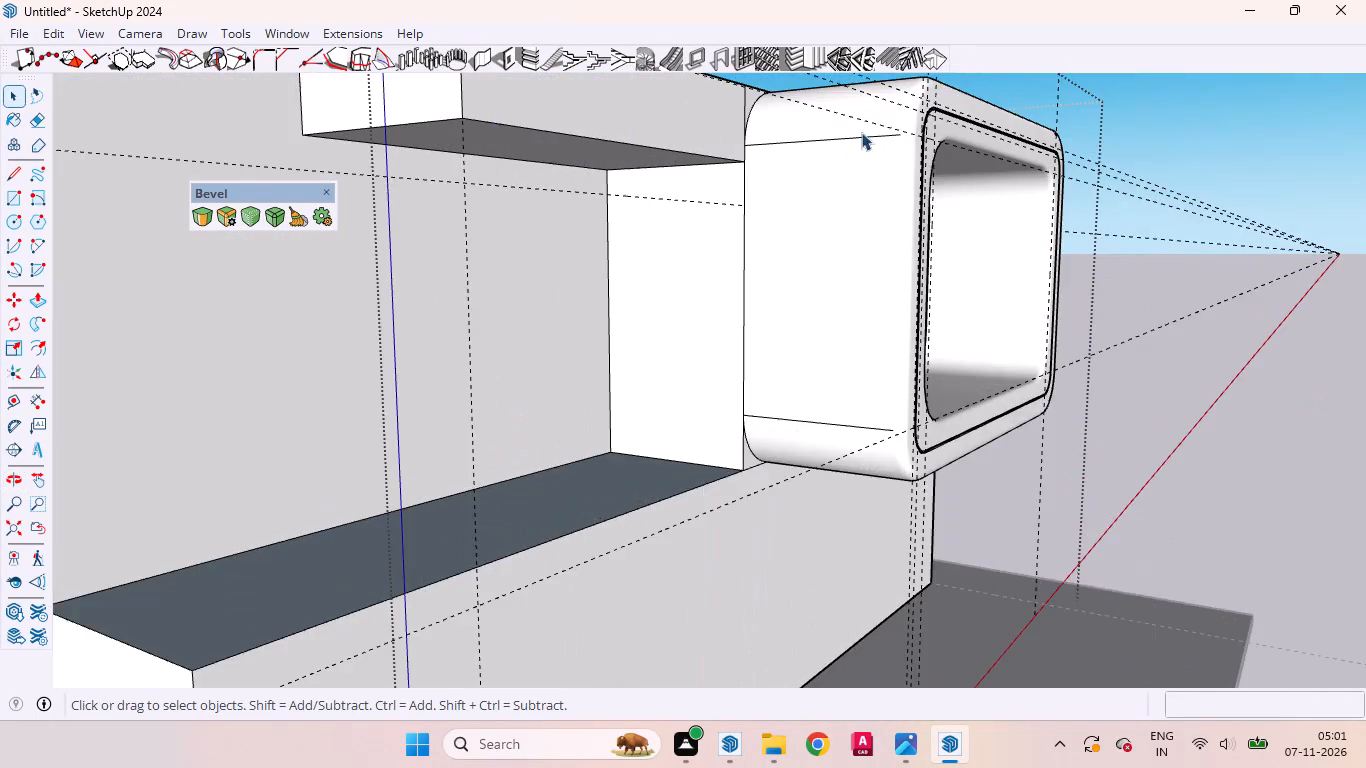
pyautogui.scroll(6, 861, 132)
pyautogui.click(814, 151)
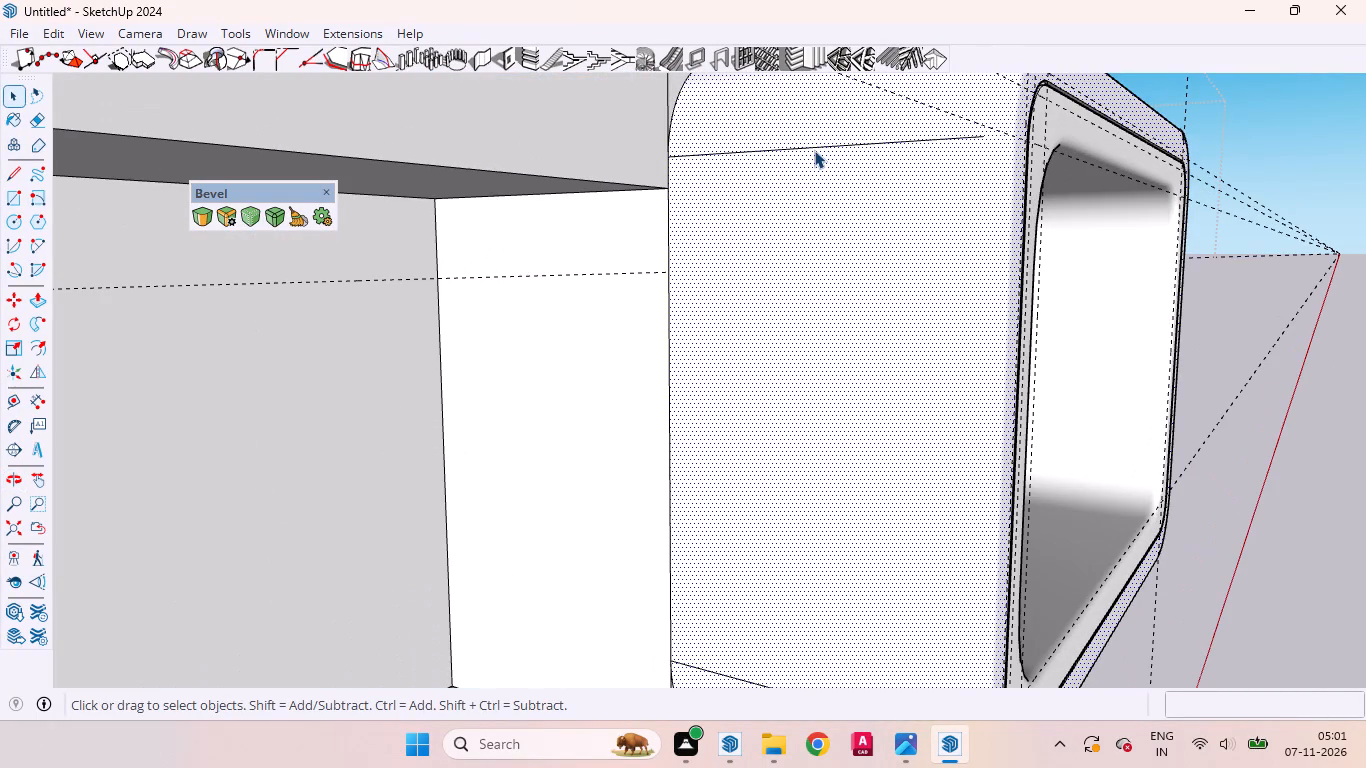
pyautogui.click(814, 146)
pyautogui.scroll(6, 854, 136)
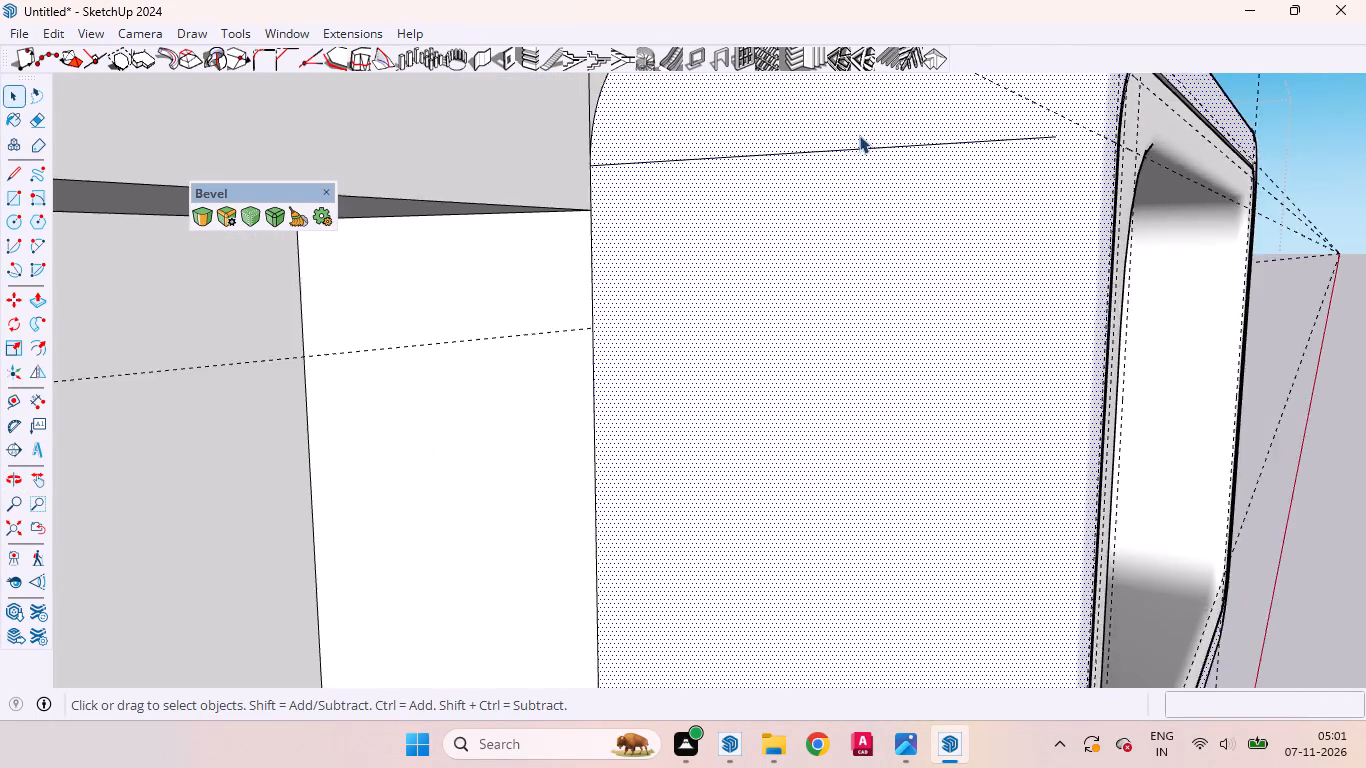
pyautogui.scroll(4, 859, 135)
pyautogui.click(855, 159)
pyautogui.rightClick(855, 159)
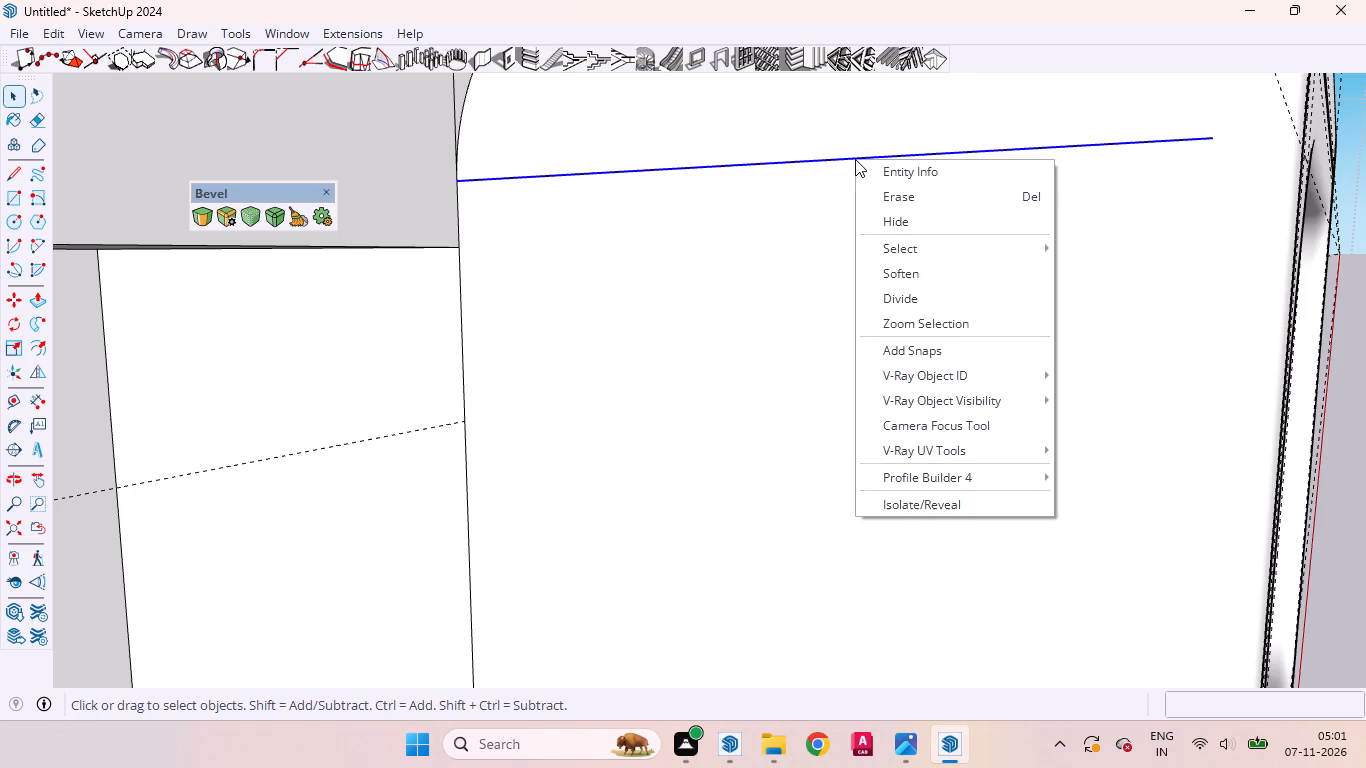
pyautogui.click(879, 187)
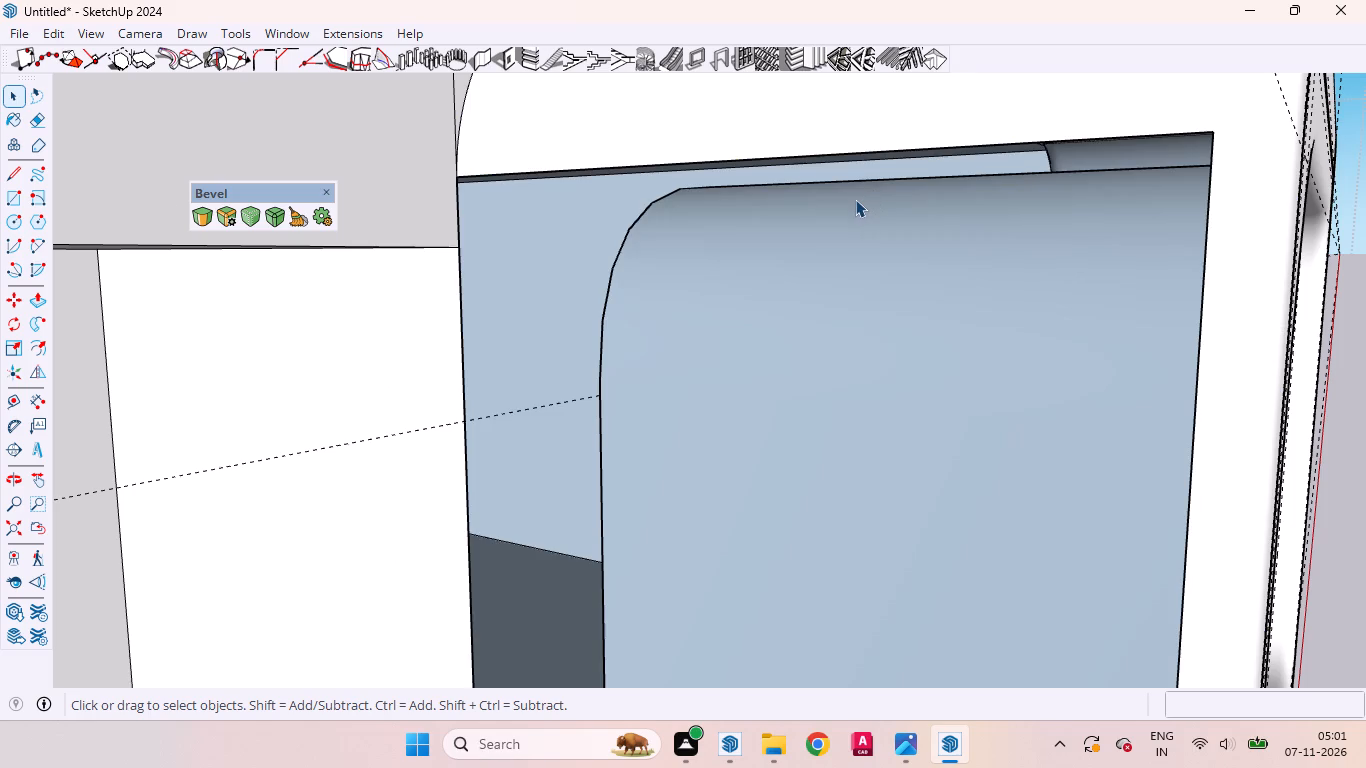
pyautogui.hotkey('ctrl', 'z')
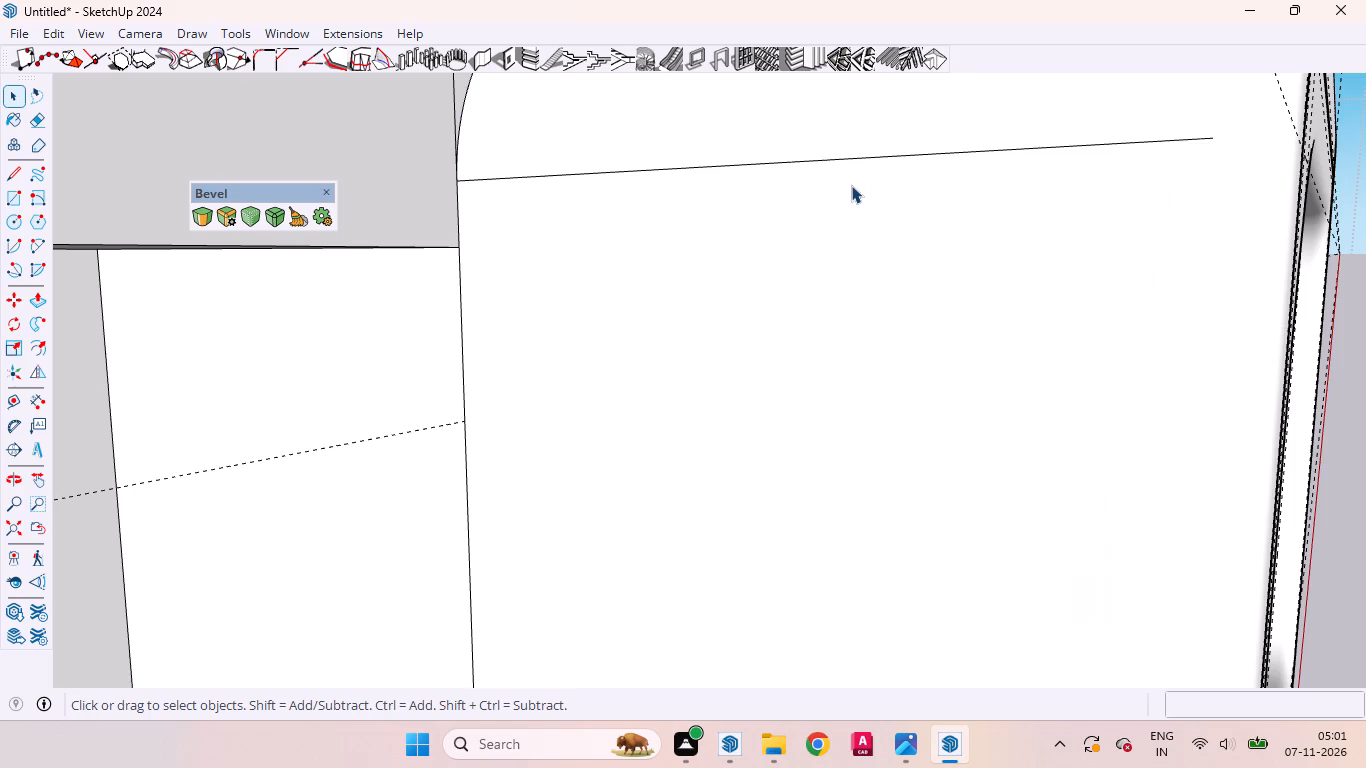
# Hide the upper and lower horizontal edge lines on the framed block's side face beside the recessed terrace.
pyautogui.click(861, 159)
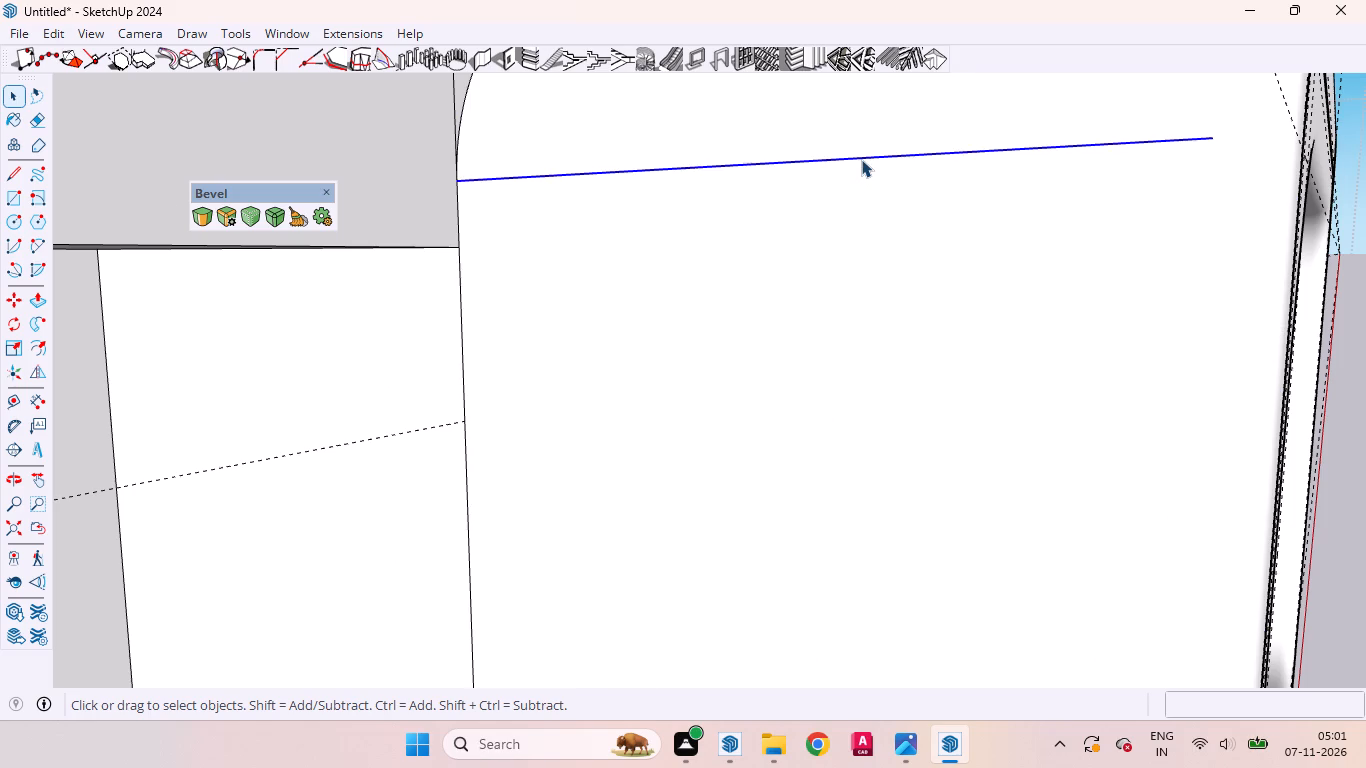
pyautogui.rightClick(861, 159)
pyautogui.click(901, 217)
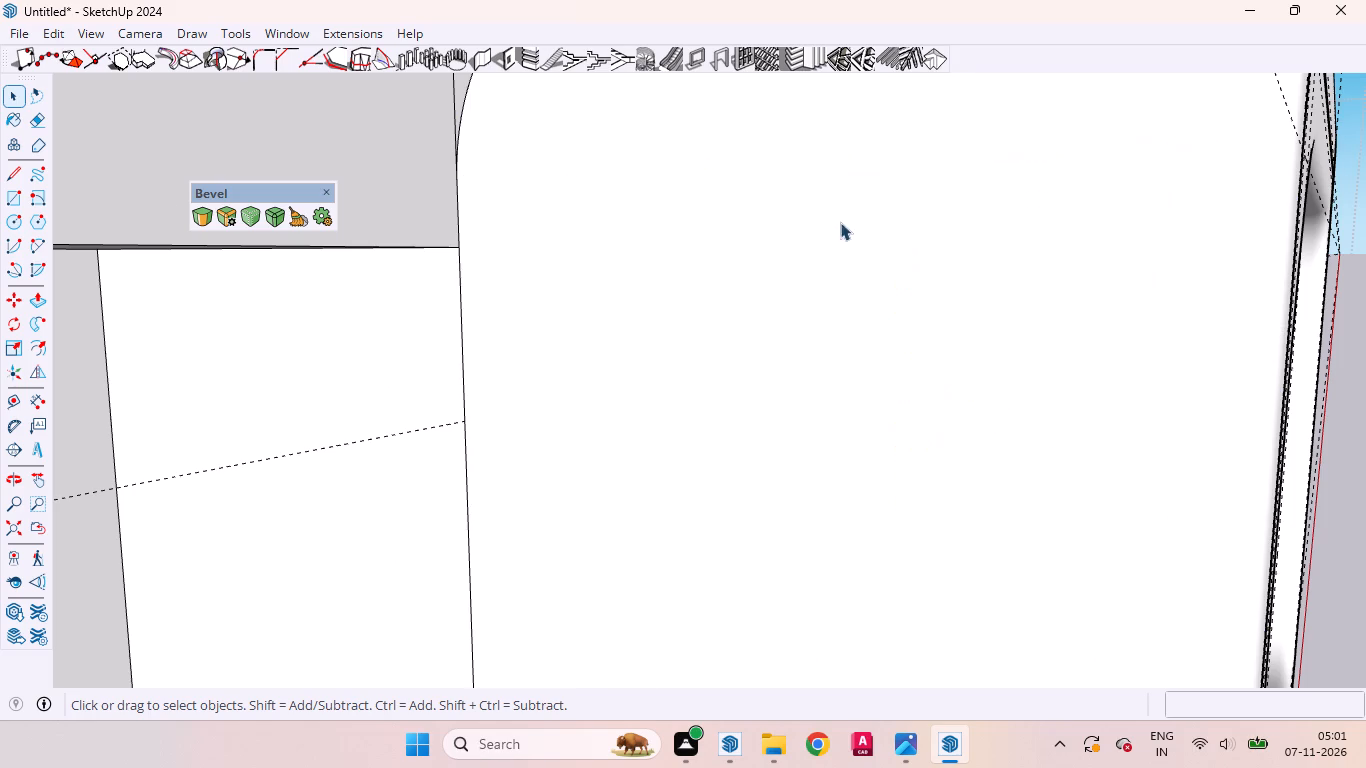
pyautogui.scroll(-18, 827, 222)
pyautogui.scroll(7, 810, 441)
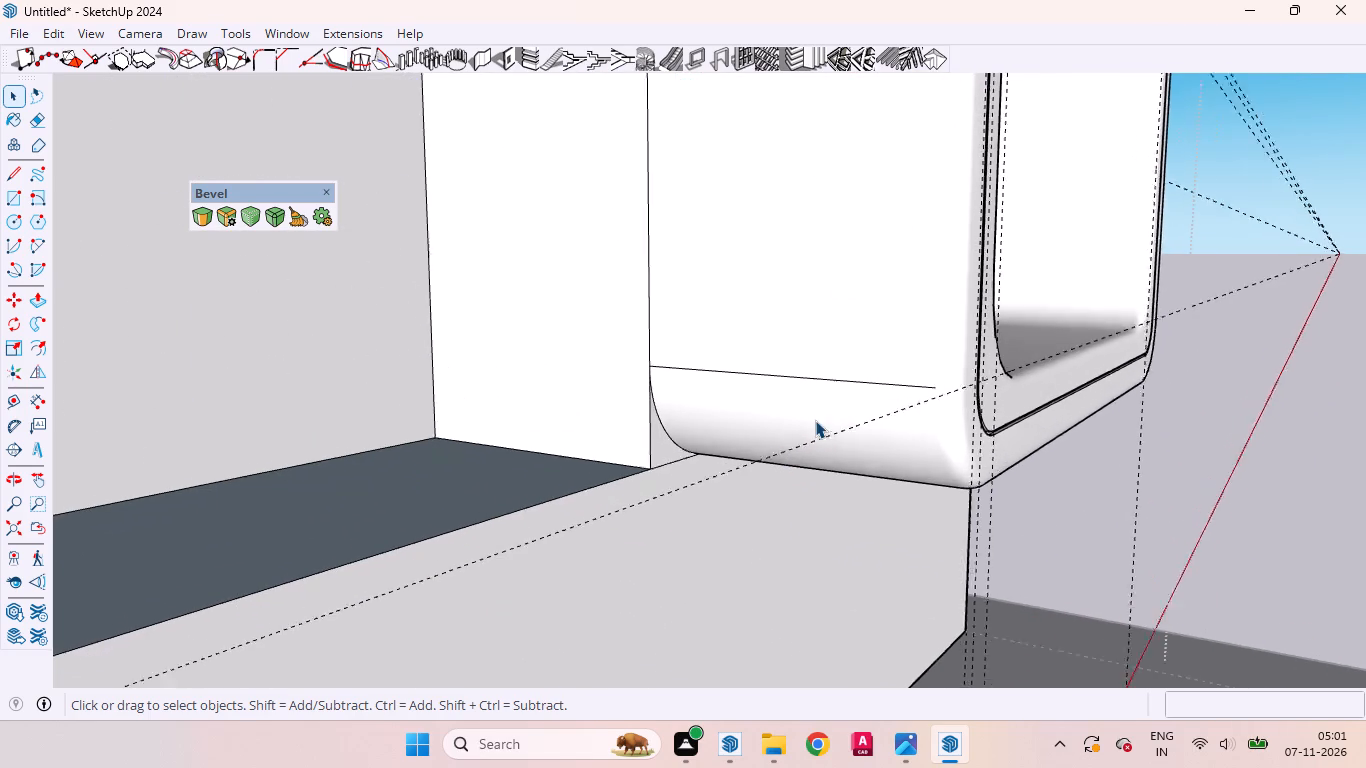
pyautogui.scroll(1, 815, 420)
pyautogui.click(818, 374)
pyautogui.rightClick(818, 374)
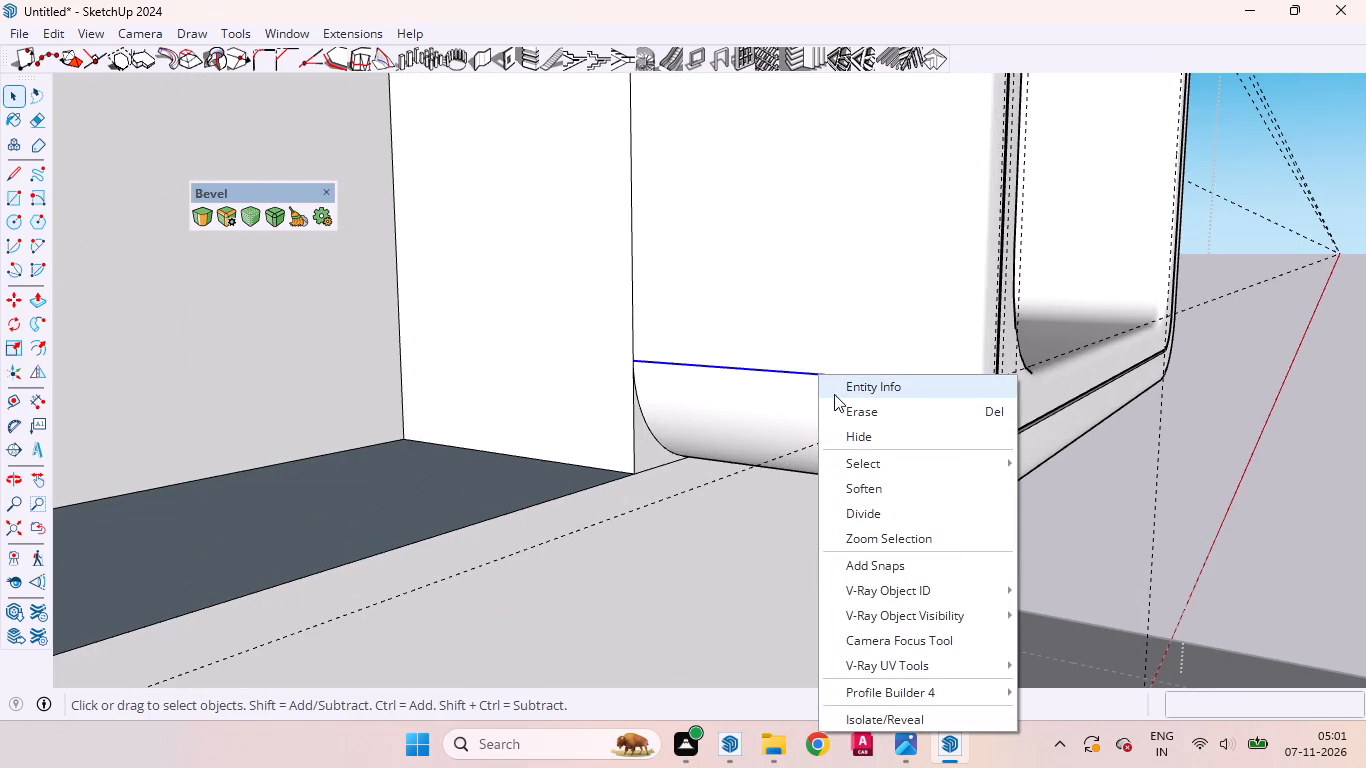
pyautogui.click(852, 431)
# Hide the long upper edge of the narrow strip at the framed block's distorted top corner on the opposite side.
pyautogui.scroll(-14, 793, 413)
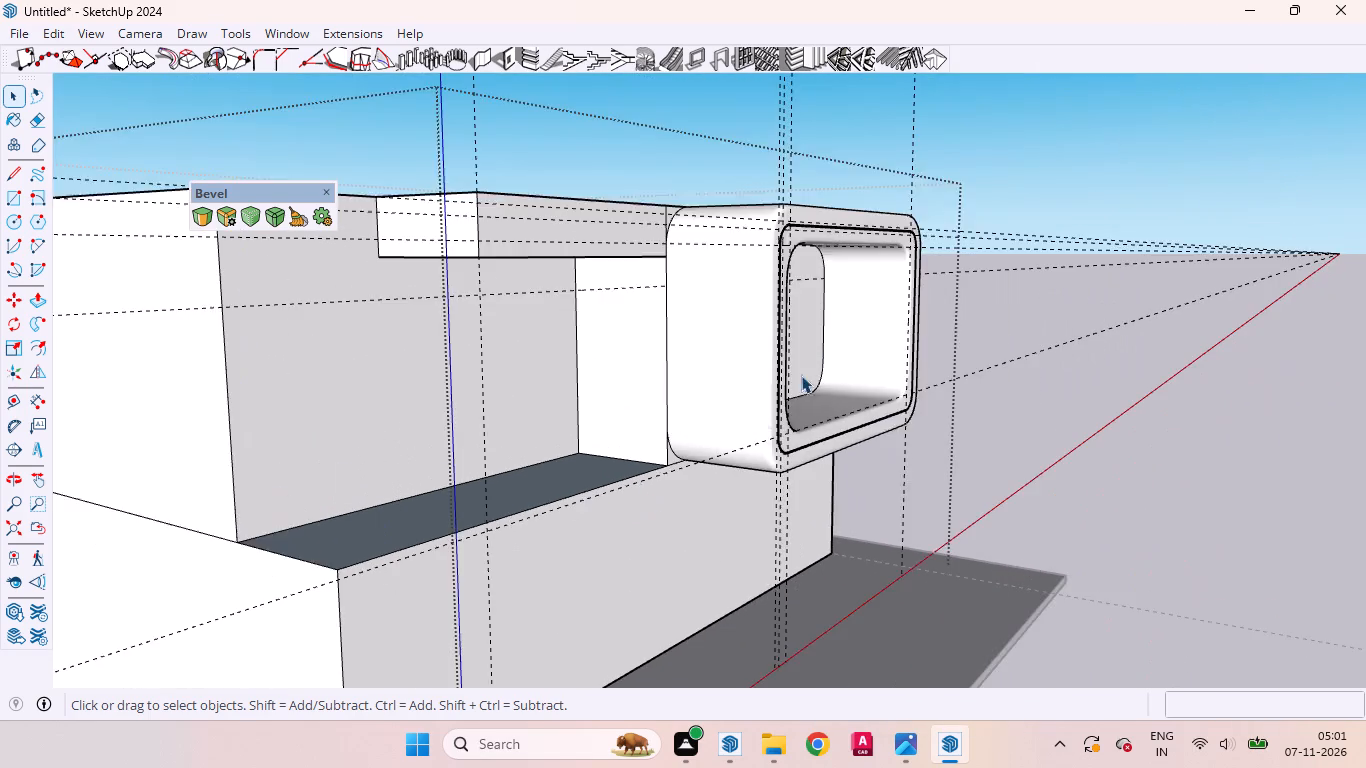
pyautogui.moveTo(826, 329); pyautogui.dragTo(371, 394, button='middle')
pyautogui.scroll(5, 784, 237)
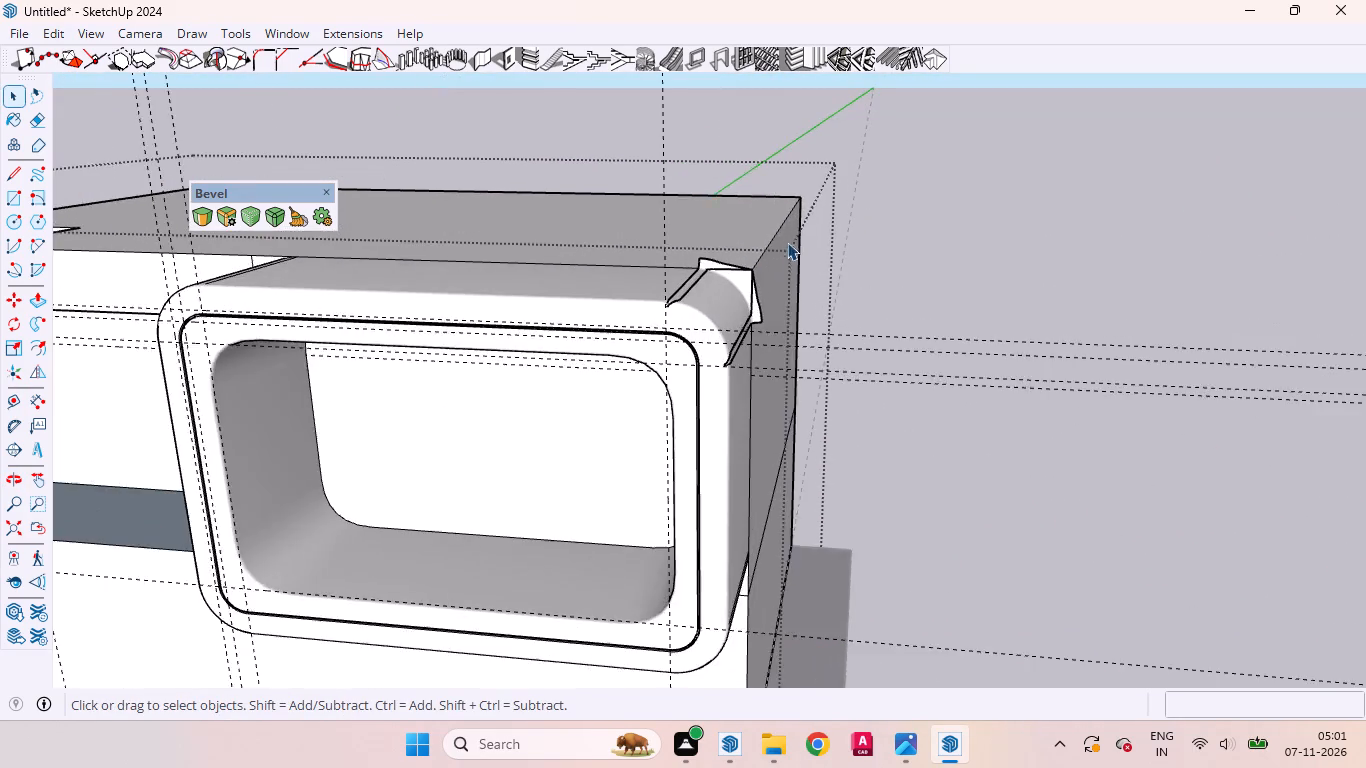
pyautogui.scroll(3, 787, 242)
pyautogui.scroll(-3, 735, 351)
pyautogui.scroll(1, 735, 352)
pyautogui.scroll(-1, 735, 353)
pyautogui.moveTo(702, 371); pyautogui.dragTo(661, 69, button='middle')
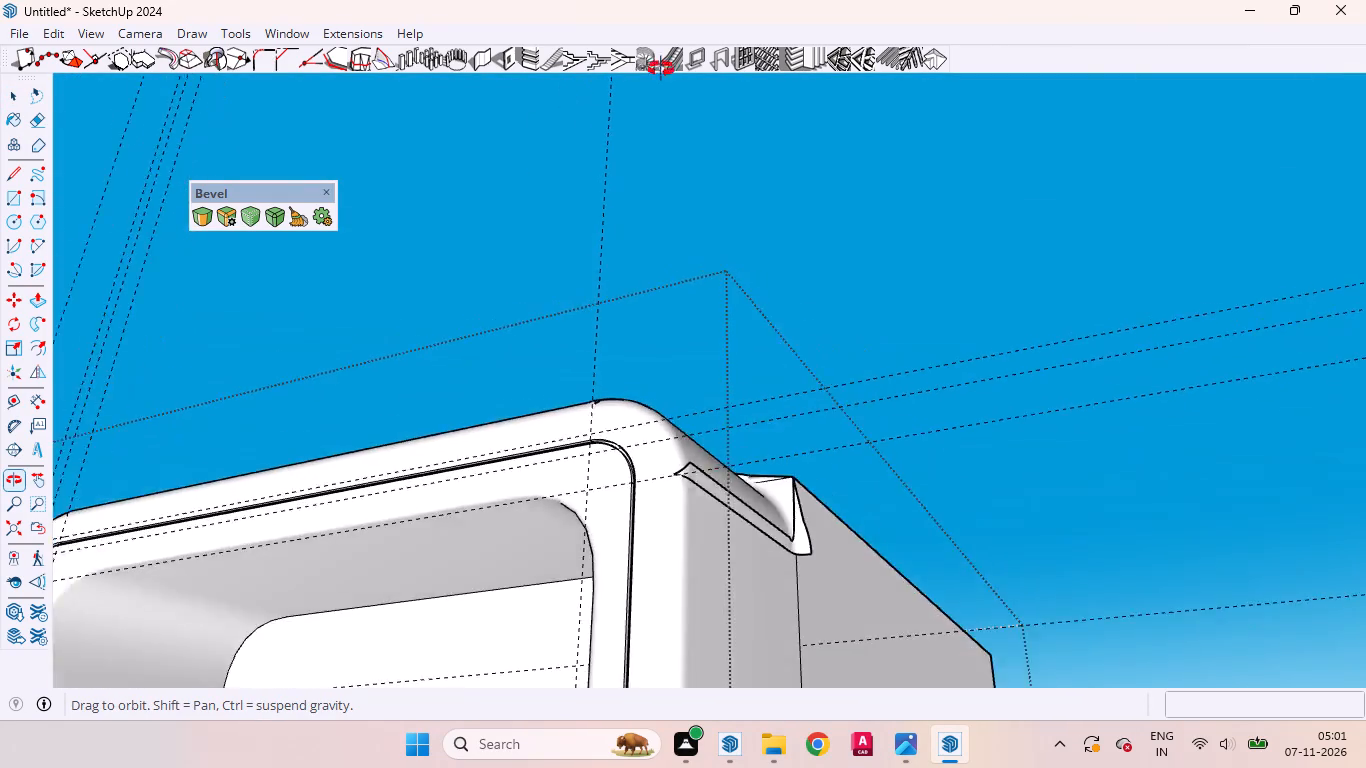
pyautogui.moveTo(661, 69); pyautogui.dragTo(715, 559, button='middle')
pyautogui.scroll(-10, 733, 380)
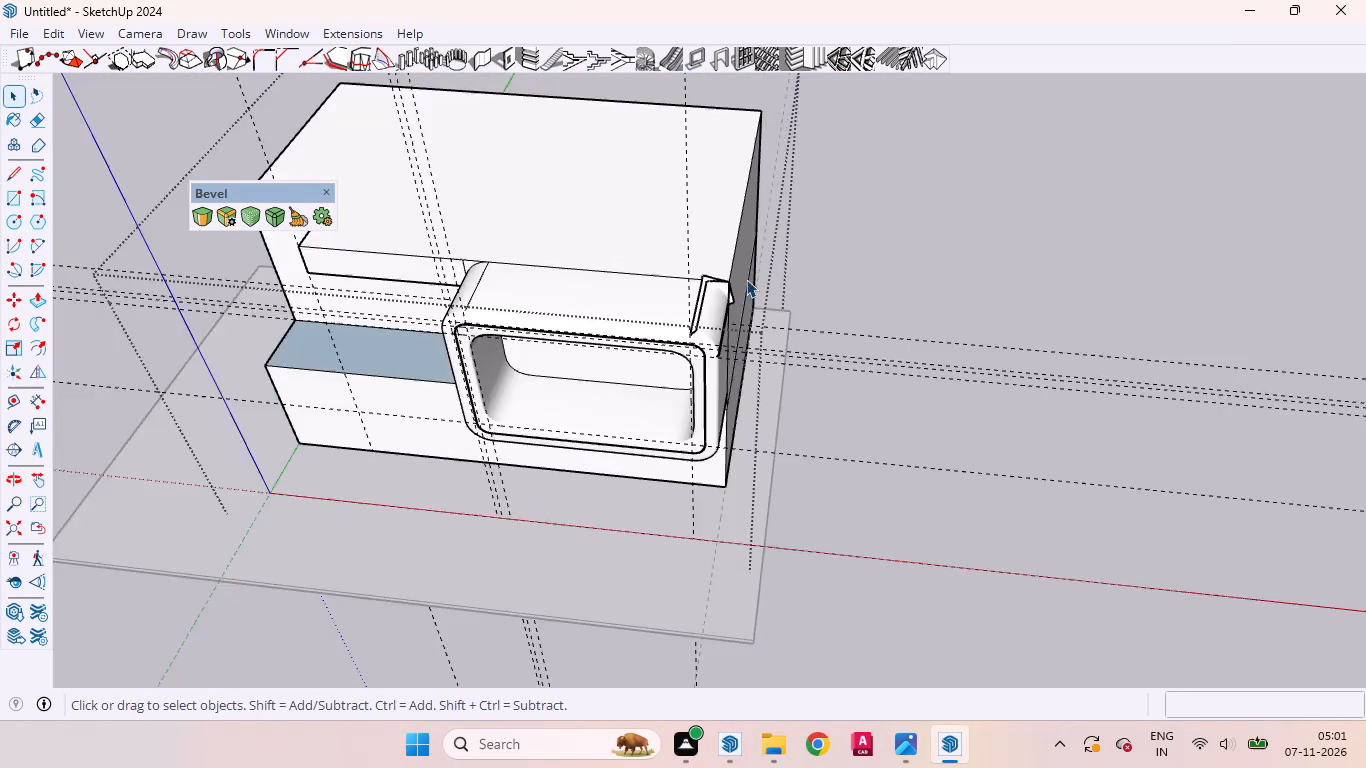
pyautogui.scroll(-5, 746, 279)
pyautogui.moveTo(718, 442); pyautogui.dragTo(741, 172, button='middle')
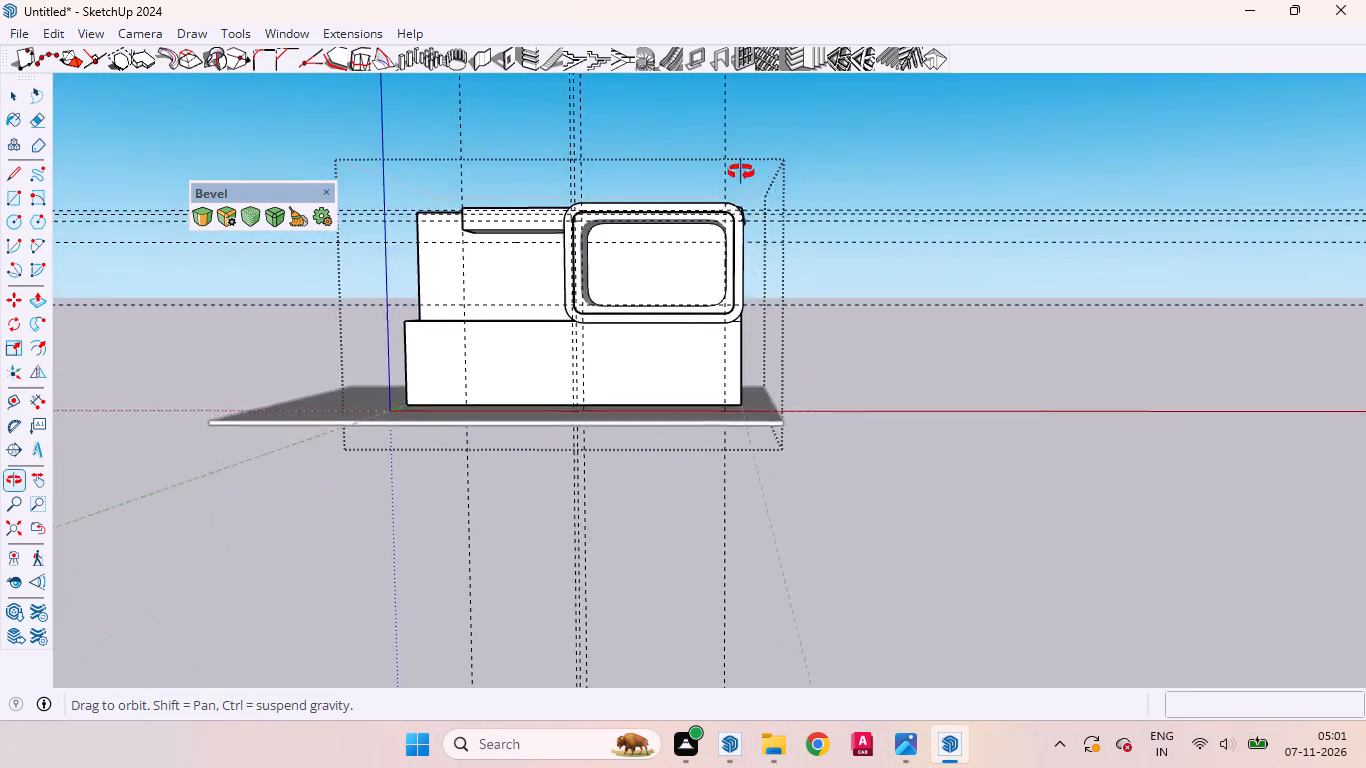
pyautogui.moveTo(741, 172); pyautogui.dragTo(729, 182, button='middle')
pyautogui.scroll(20, 732, 184)
pyautogui.moveTo(765, 346); pyautogui.dragTo(691, 278, button='middle')
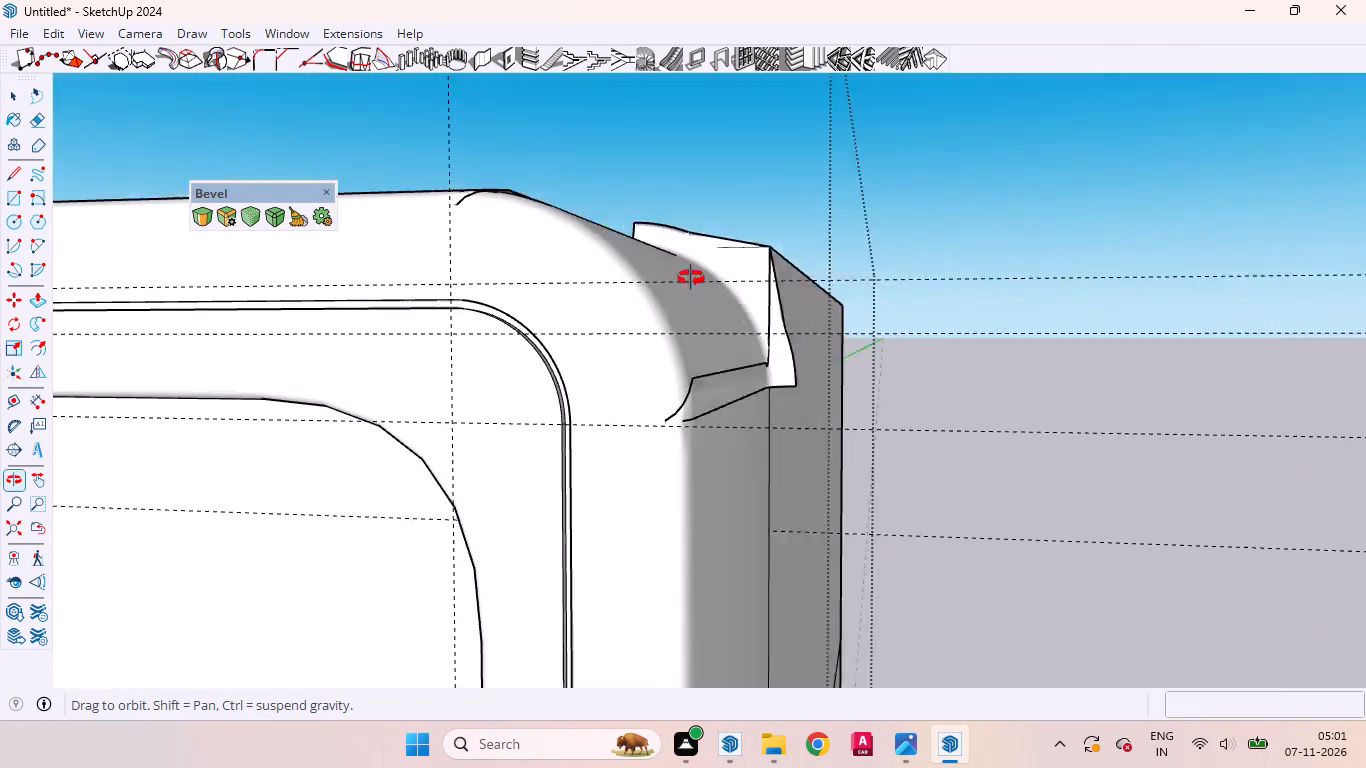
pyautogui.moveTo(691, 278); pyautogui.dragTo(462, 458, button='middle')
pyautogui.scroll(4, 716, 387)
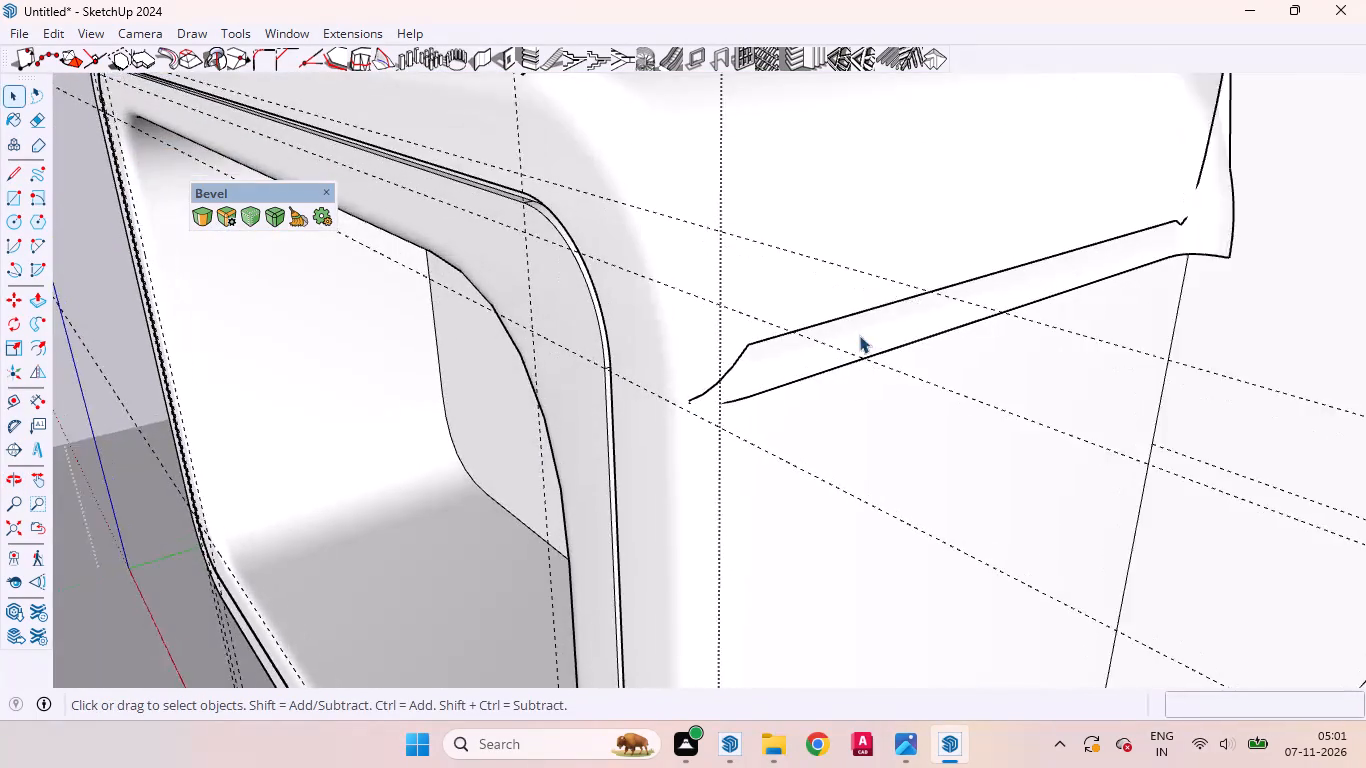
pyautogui.scroll(4, 859, 335)
pyautogui.click(880, 307)
pyautogui.rightClick(880, 307)
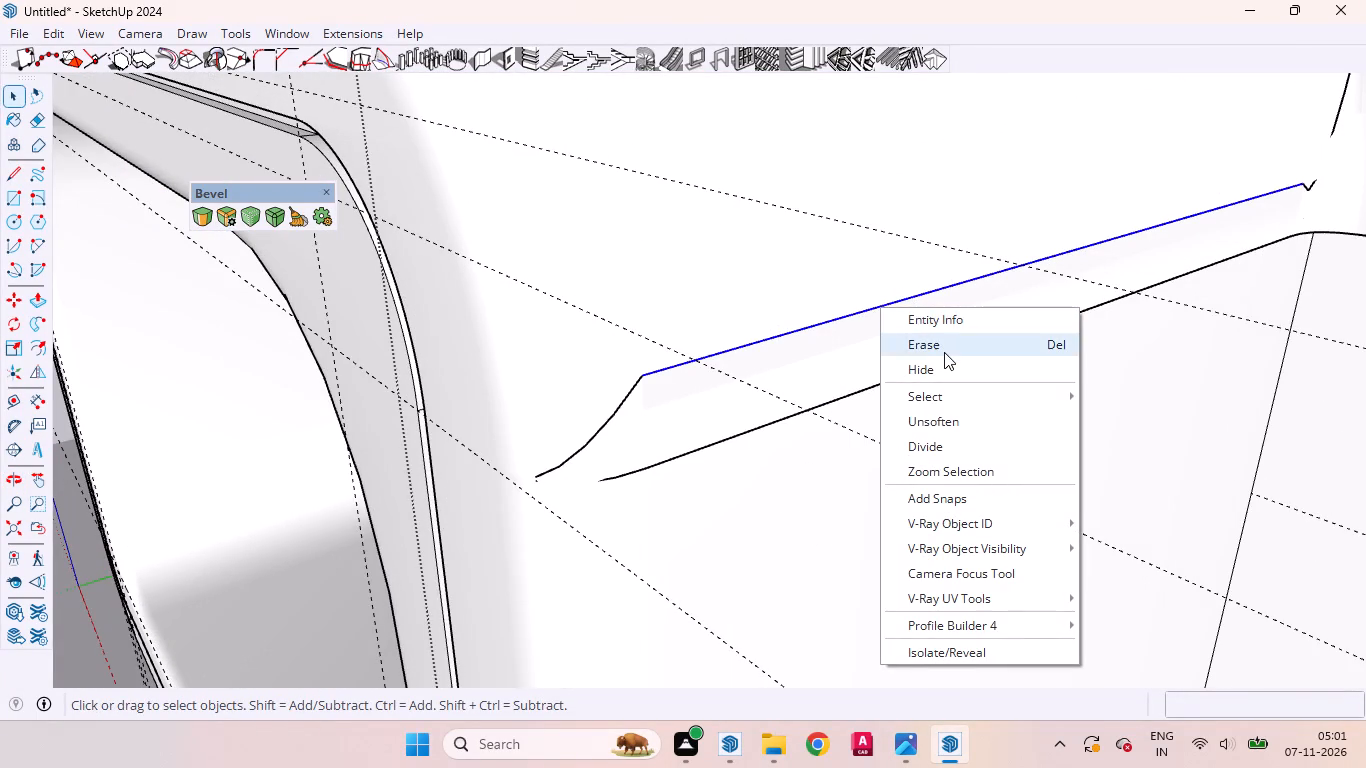
pyautogui.click(938, 366)
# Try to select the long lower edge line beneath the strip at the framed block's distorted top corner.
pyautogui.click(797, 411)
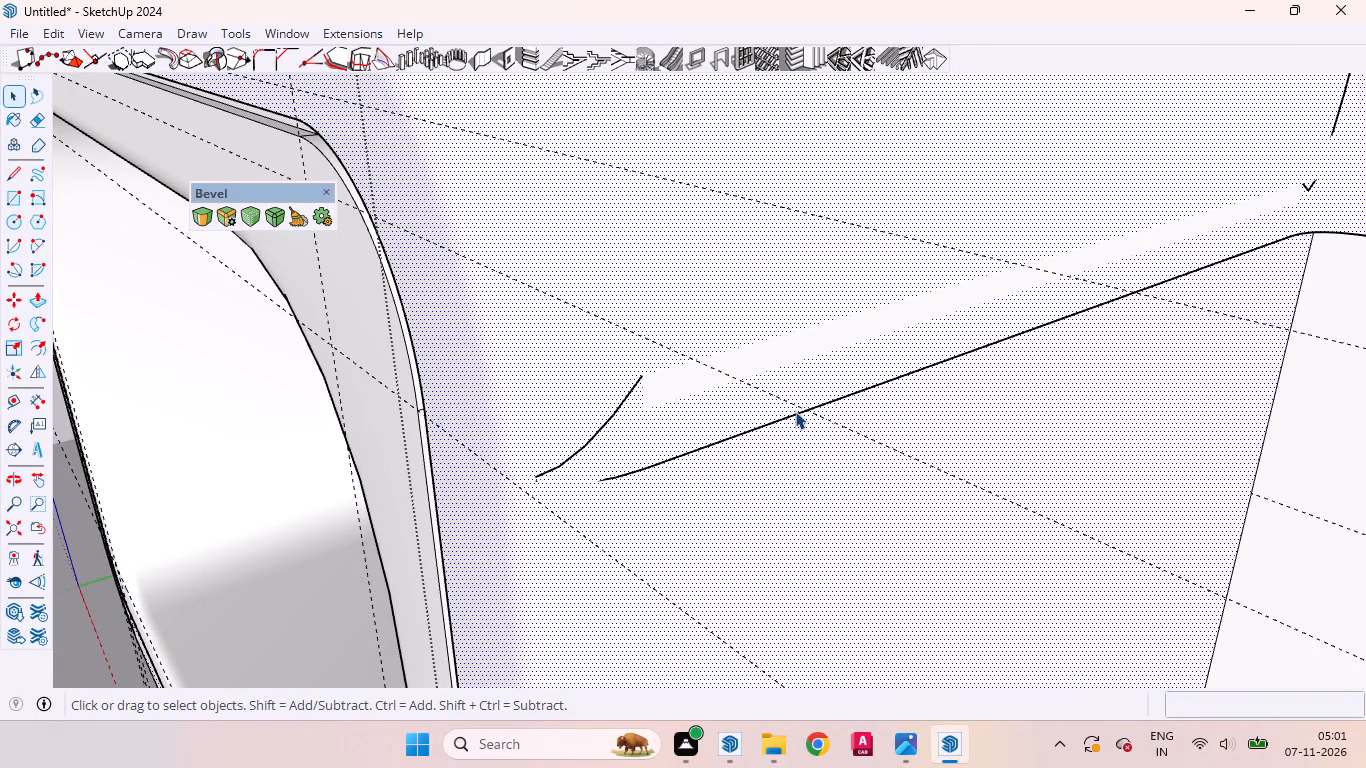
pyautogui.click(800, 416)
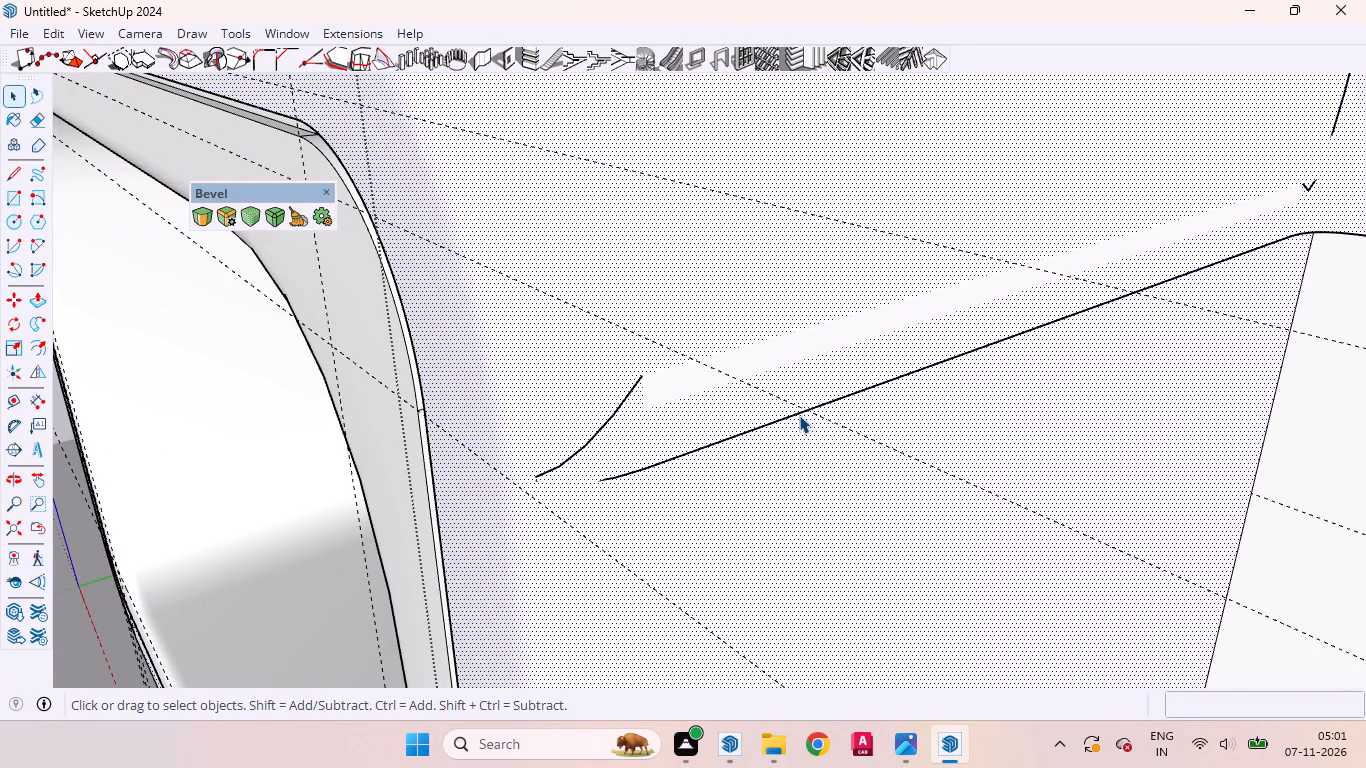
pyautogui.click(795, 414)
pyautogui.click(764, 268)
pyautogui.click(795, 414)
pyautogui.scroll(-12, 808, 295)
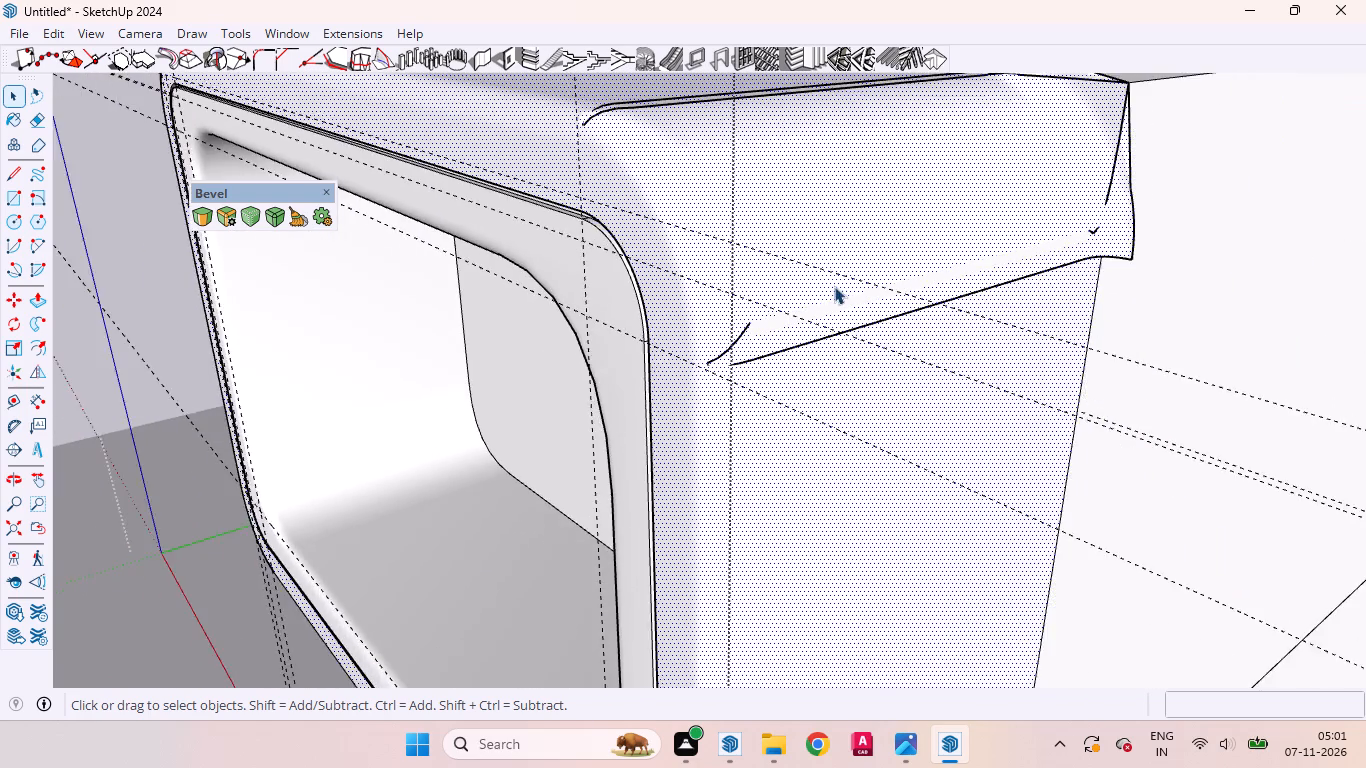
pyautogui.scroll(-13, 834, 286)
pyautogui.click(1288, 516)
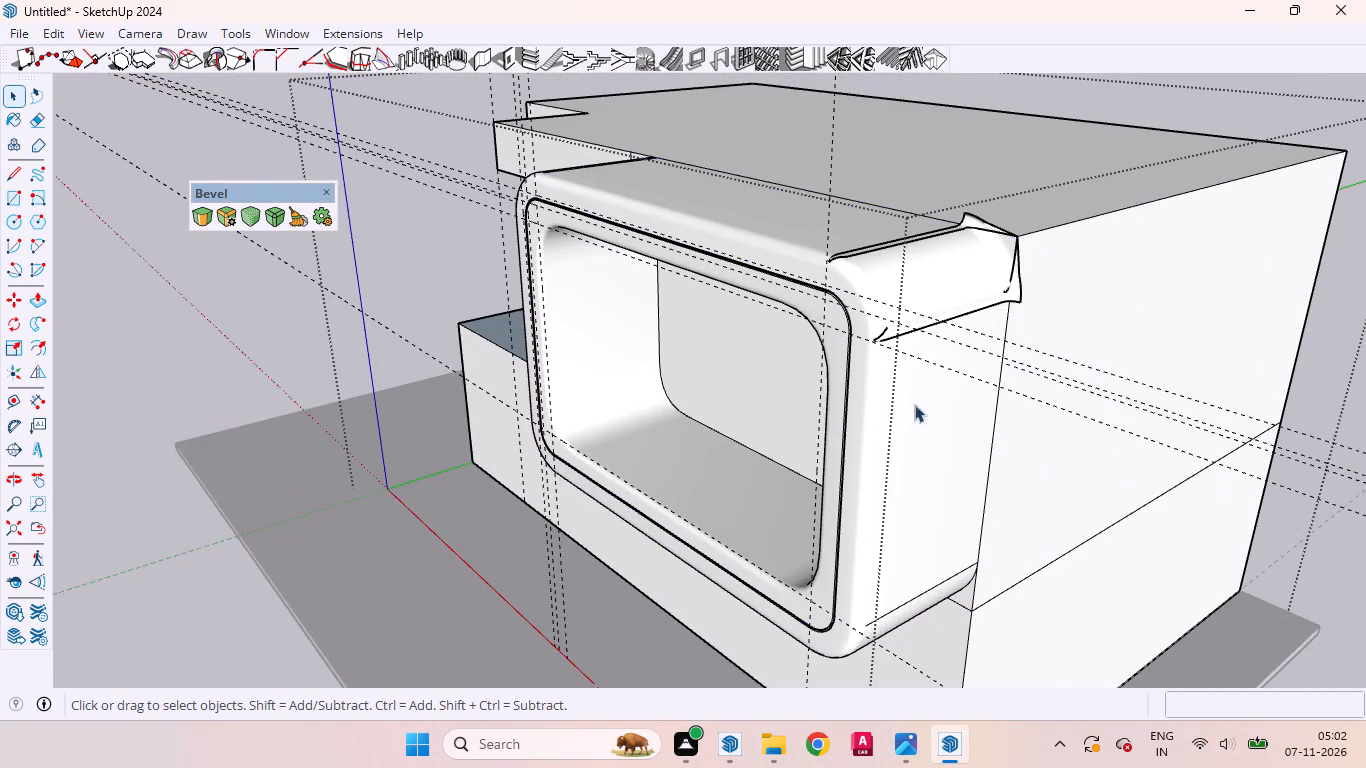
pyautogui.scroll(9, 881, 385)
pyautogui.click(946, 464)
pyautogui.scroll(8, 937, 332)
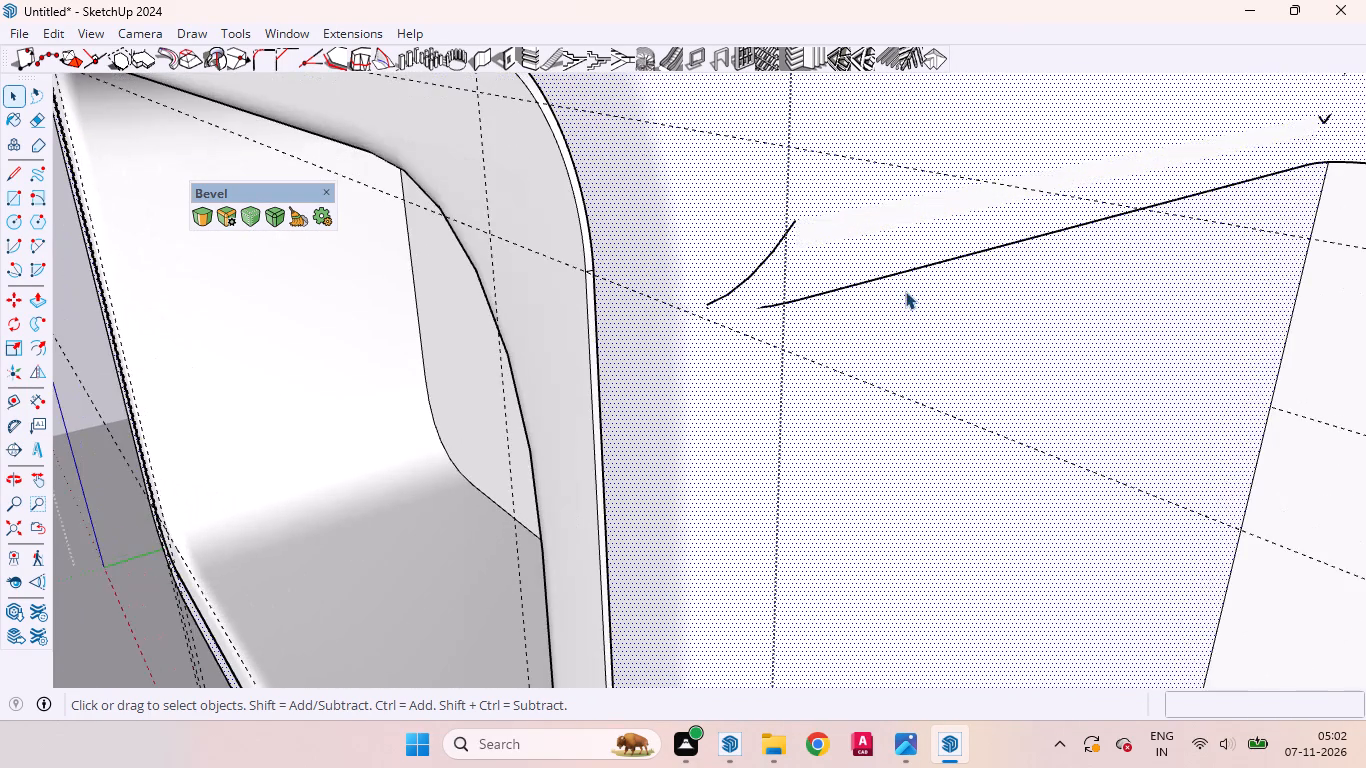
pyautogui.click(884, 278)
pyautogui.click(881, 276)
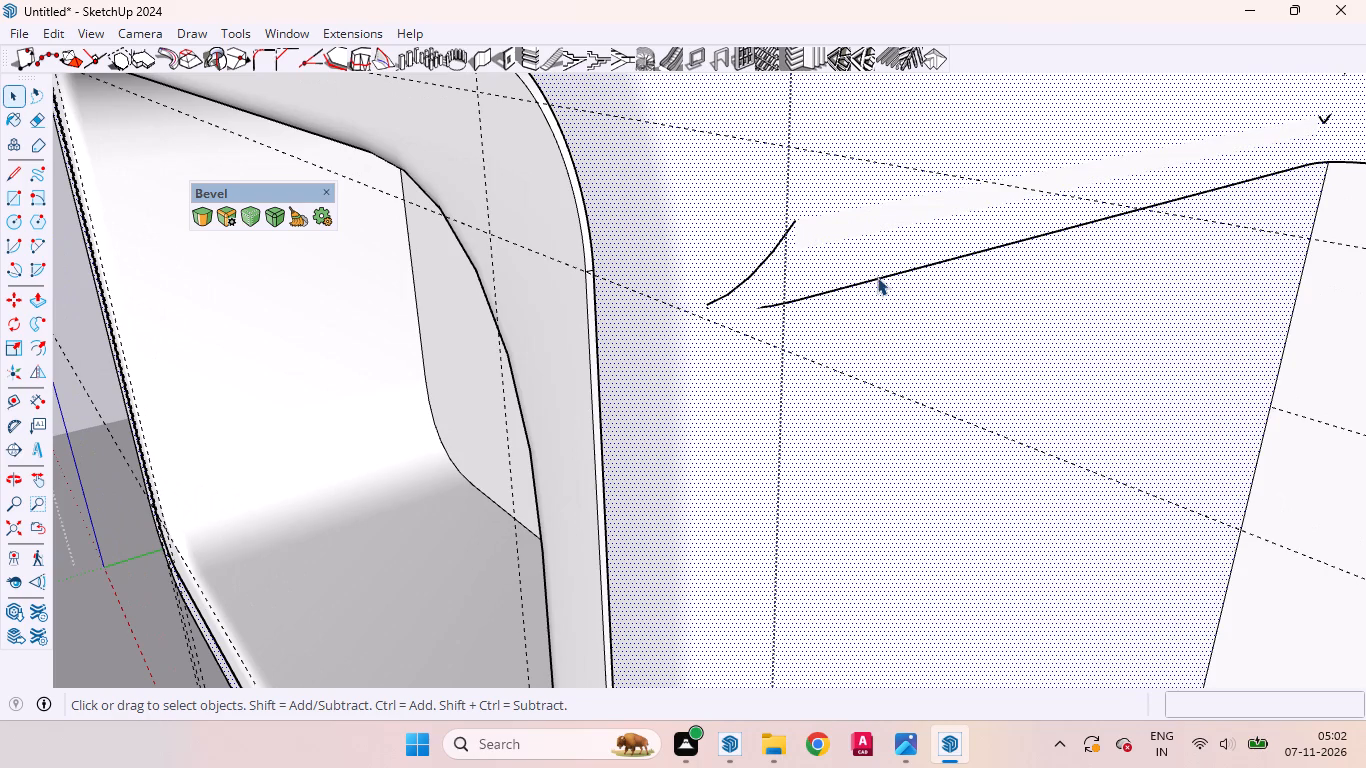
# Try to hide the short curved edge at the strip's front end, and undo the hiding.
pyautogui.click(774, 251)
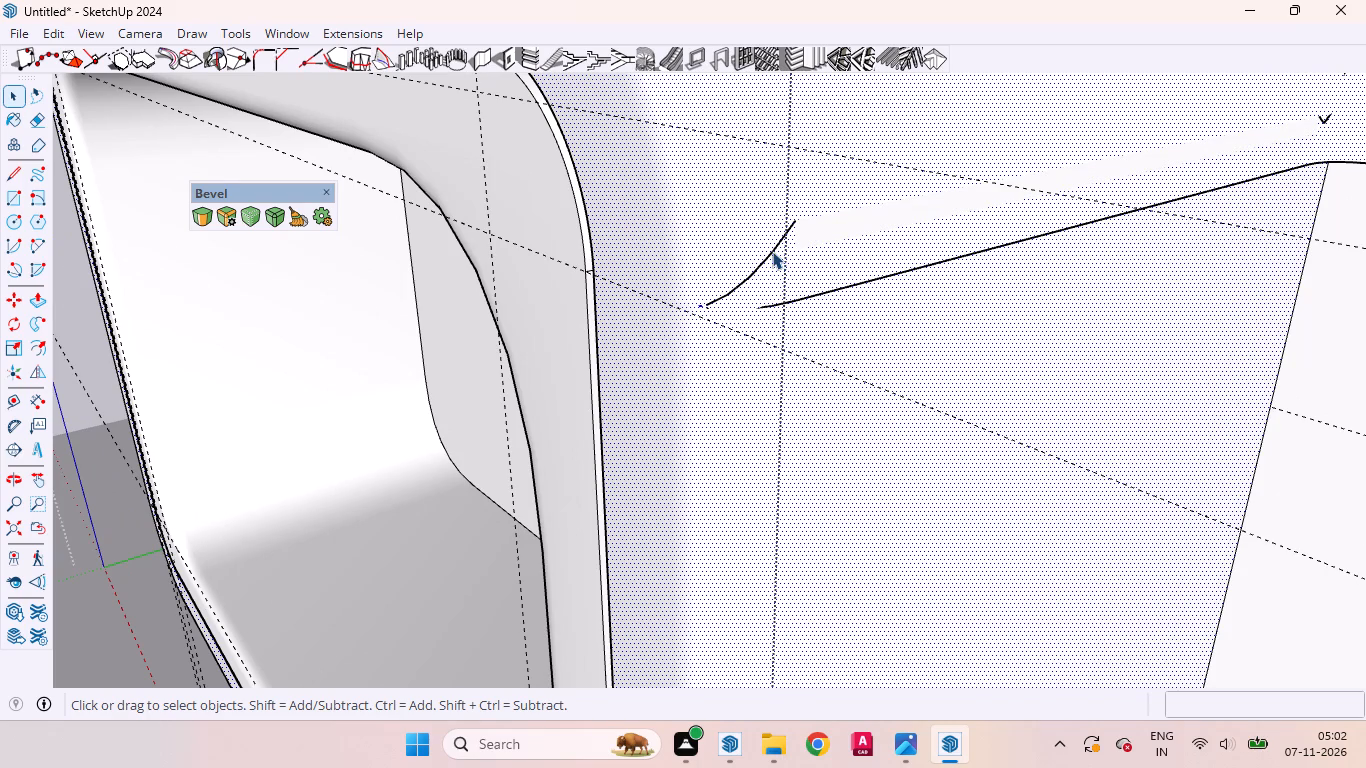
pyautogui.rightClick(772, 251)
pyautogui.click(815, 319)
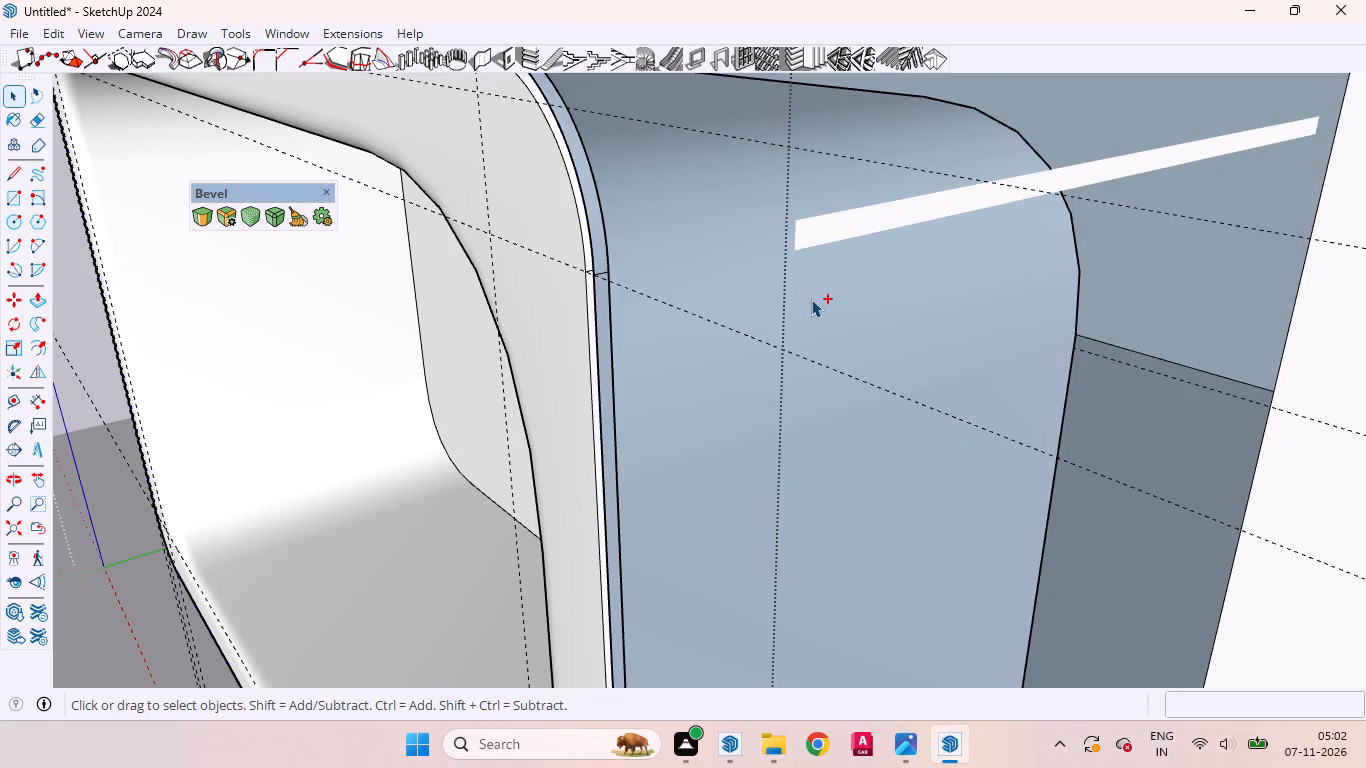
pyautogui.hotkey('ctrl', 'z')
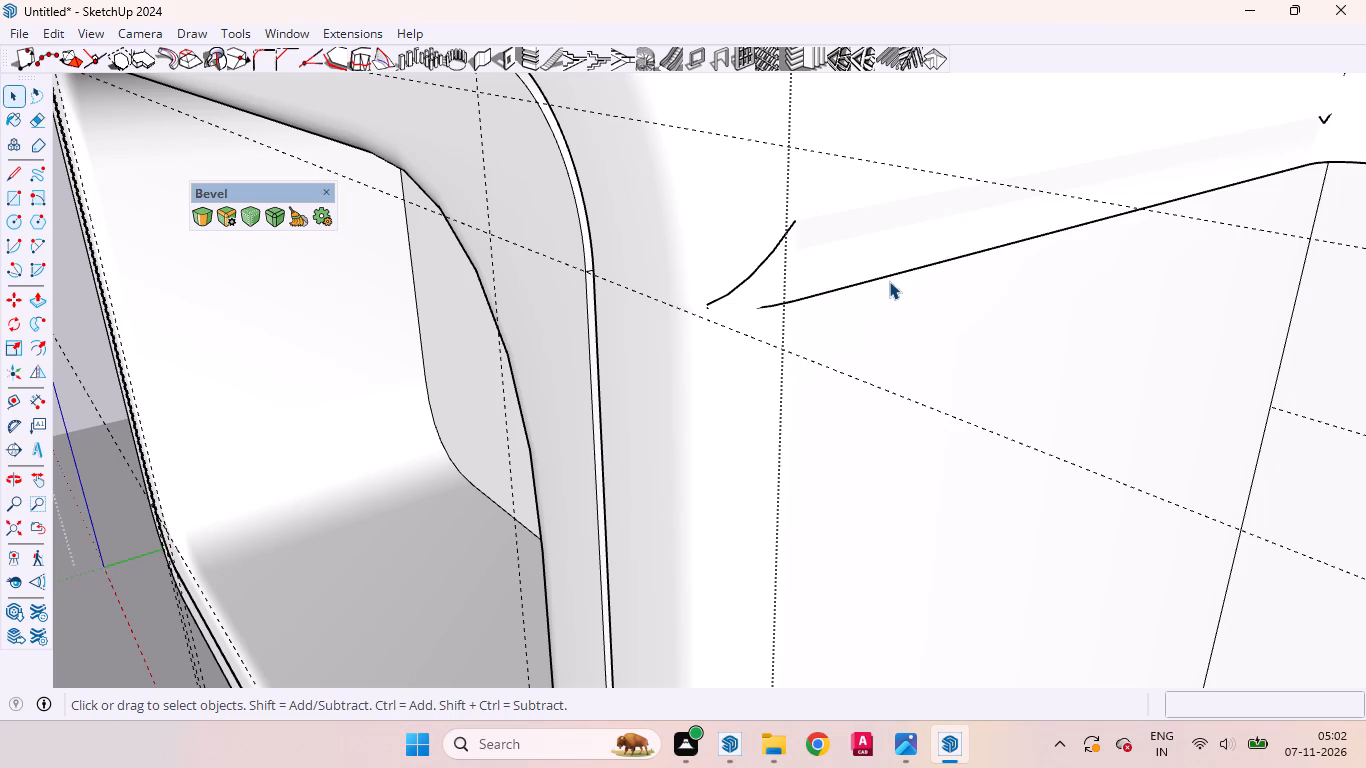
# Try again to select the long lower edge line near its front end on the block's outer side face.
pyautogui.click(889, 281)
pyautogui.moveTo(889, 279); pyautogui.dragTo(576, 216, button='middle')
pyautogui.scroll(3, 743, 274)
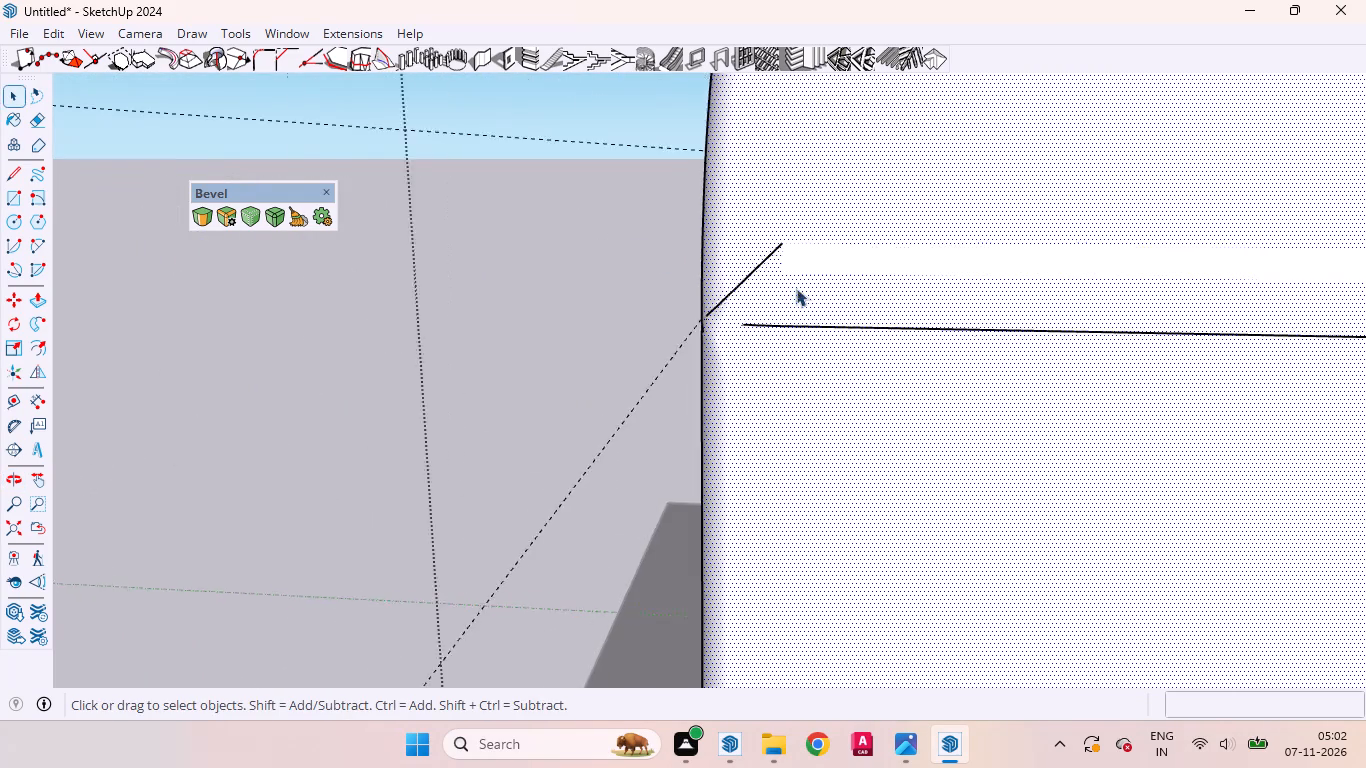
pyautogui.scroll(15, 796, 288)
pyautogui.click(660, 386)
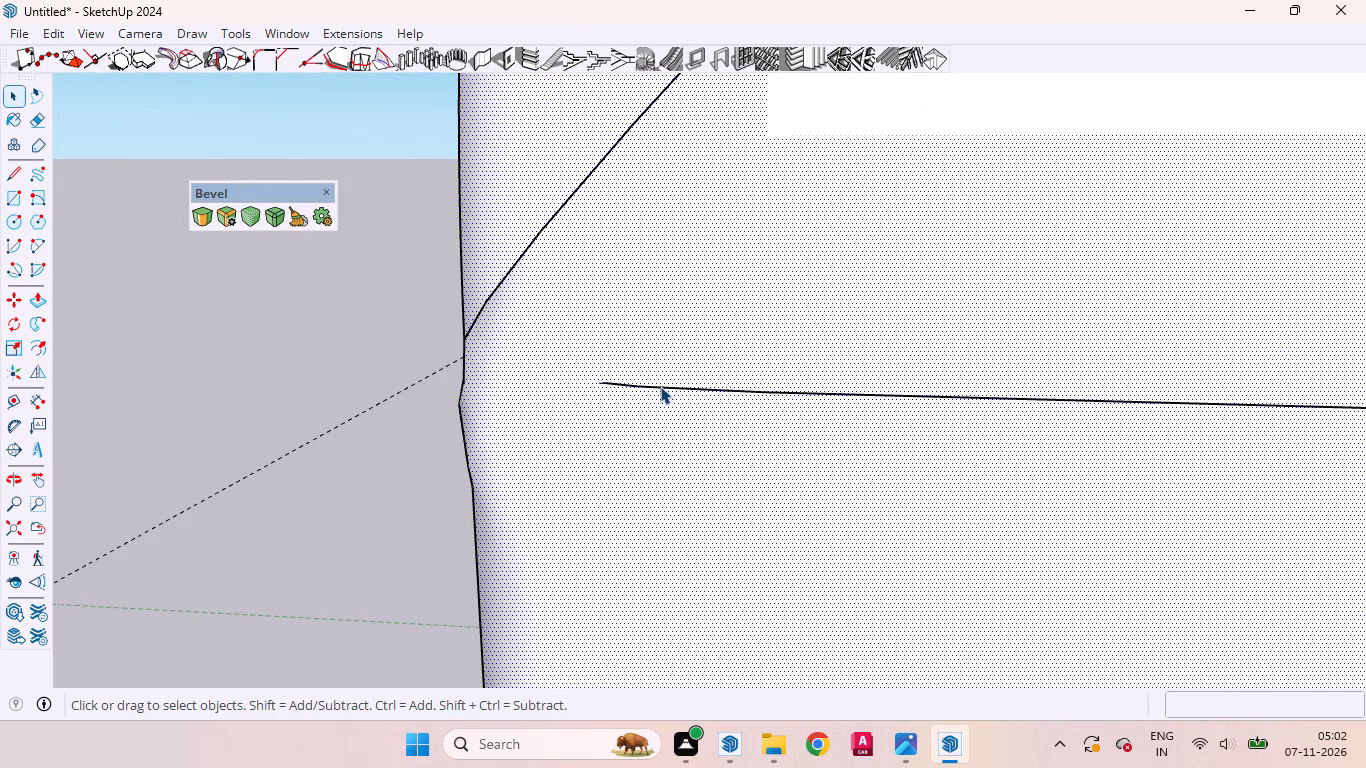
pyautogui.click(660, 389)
# Examine the framed block's distorted top corner and its curved strip from the front, above and the side.
pyautogui.scroll(-19, 691, 439)
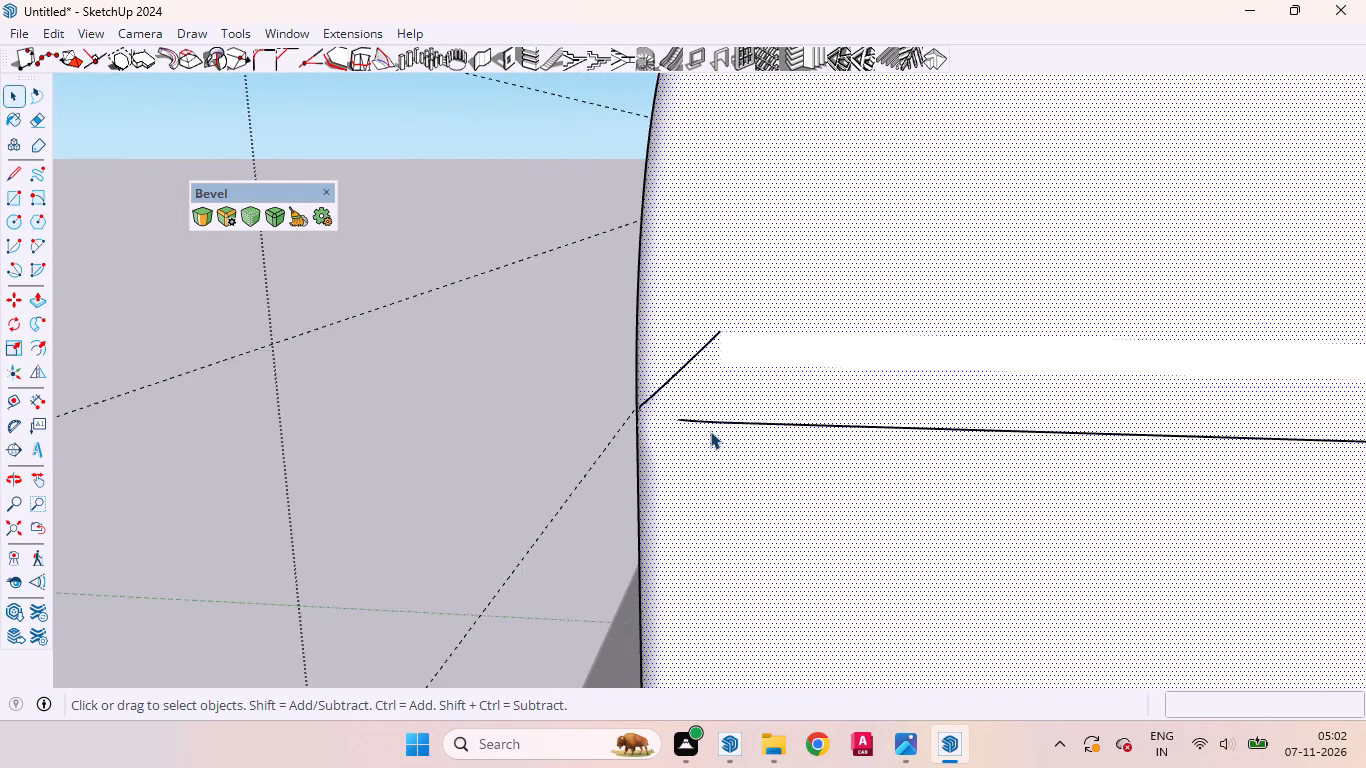
pyautogui.scroll(-6, 710, 431)
pyautogui.moveTo(740, 418); pyautogui.dragTo(1336, 451, button='middle')
pyautogui.scroll(-2, 780, 419)
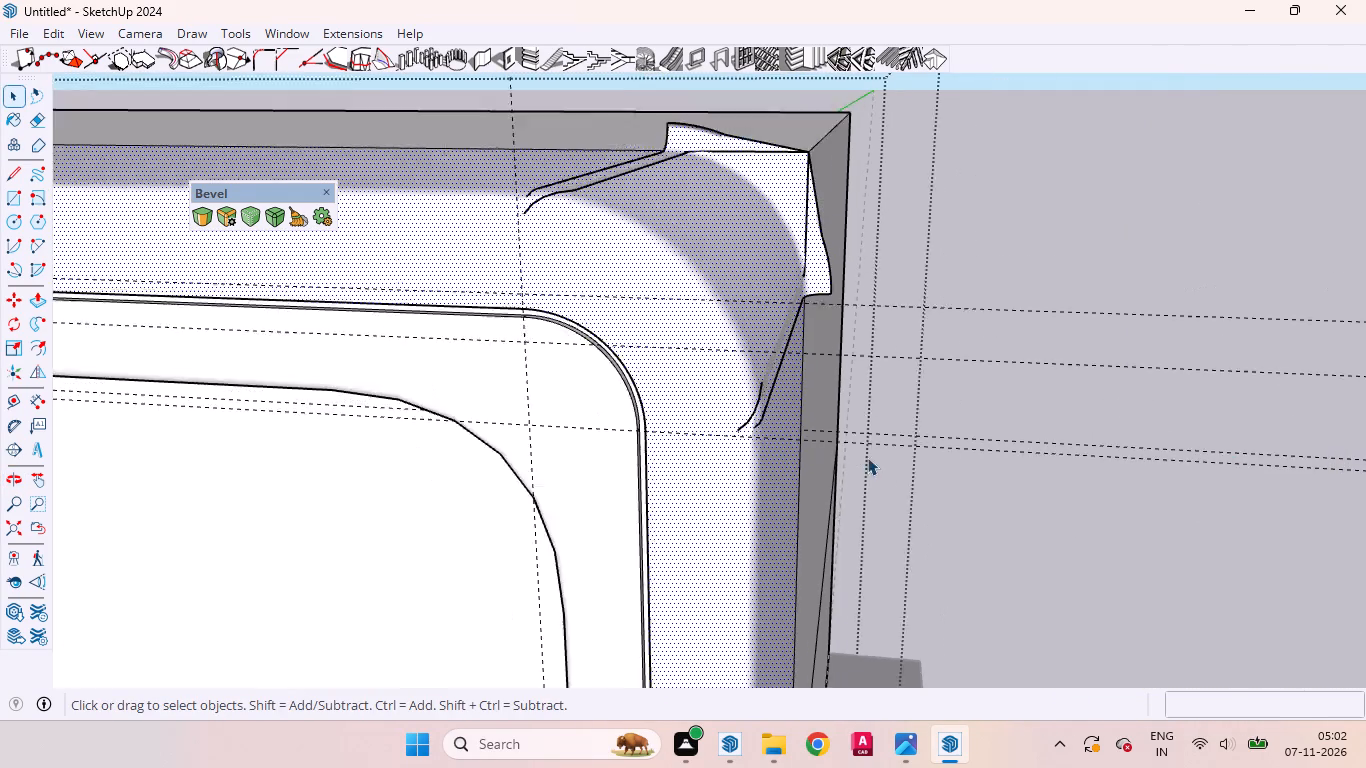
pyautogui.scroll(-8, 867, 457)
pyautogui.moveTo(833, 384); pyautogui.dragTo(949, 531, button='middle')
pyautogui.scroll(10, 949, 532)
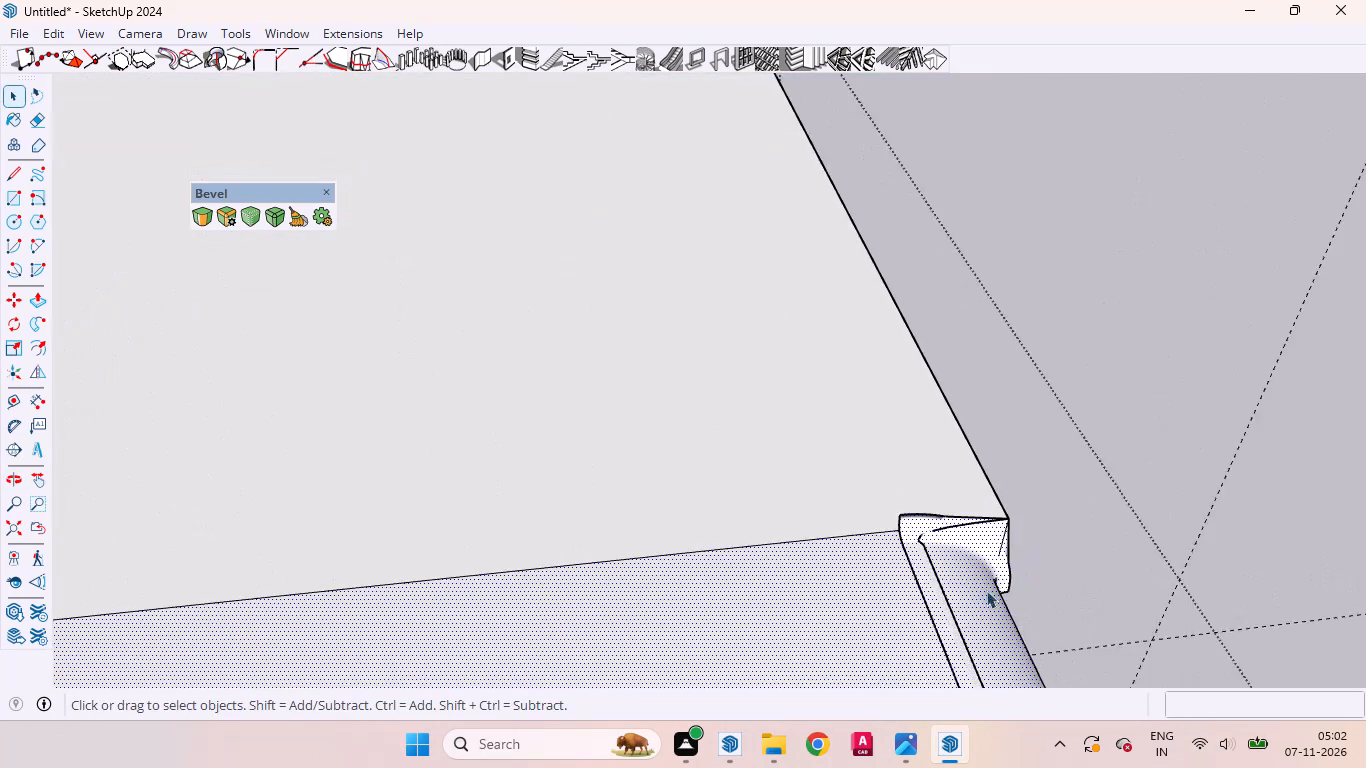
pyautogui.scroll(13, 986, 590)
pyautogui.scroll(-1, 849, 492)
pyautogui.scroll(2, 850, 492)
pyautogui.moveTo(862, 455); pyautogui.dragTo(1198, 241, button='middle')
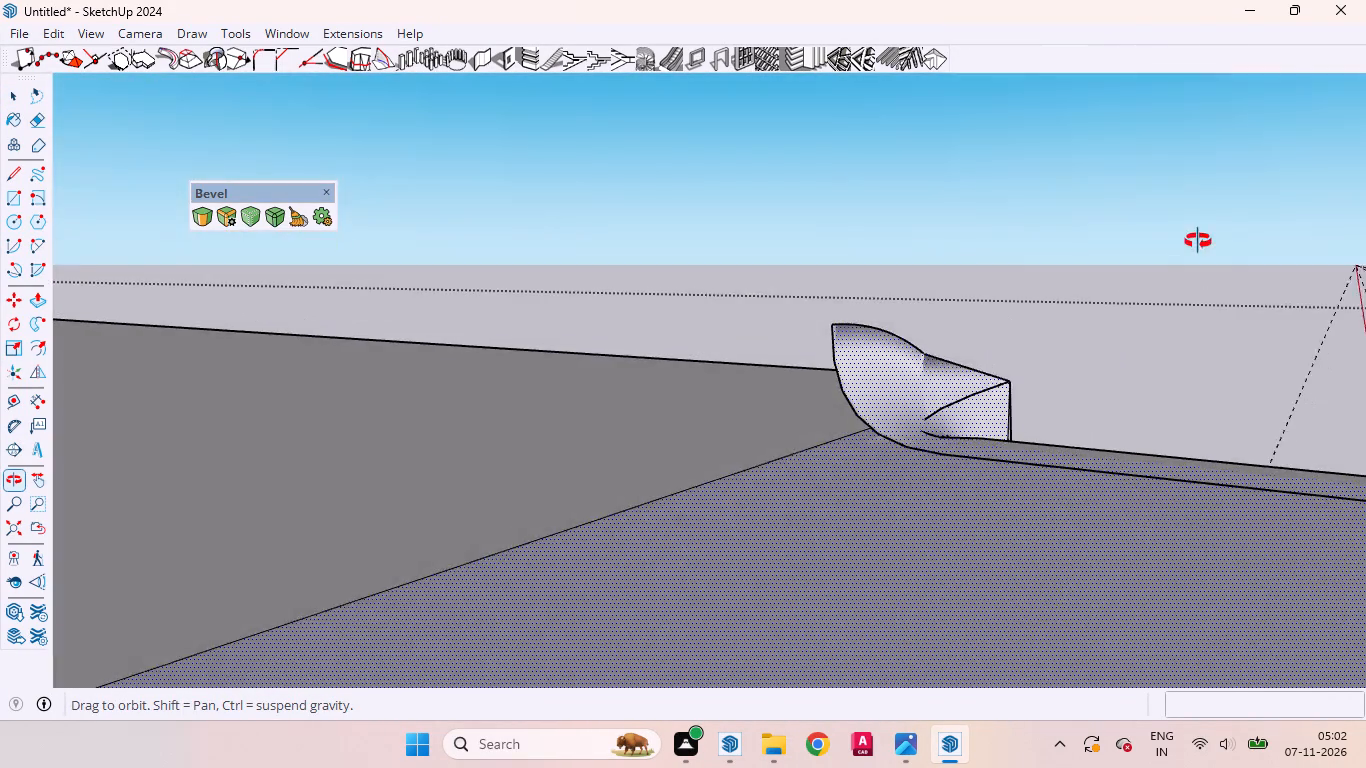
pyautogui.moveTo(1198, 241); pyautogui.dragTo(1365, 294, button='middle')
pyautogui.scroll(5, 735, 438)
pyautogui.moveTo(937, 397); pyautogui.dragTo(1056, 407, button='middle')
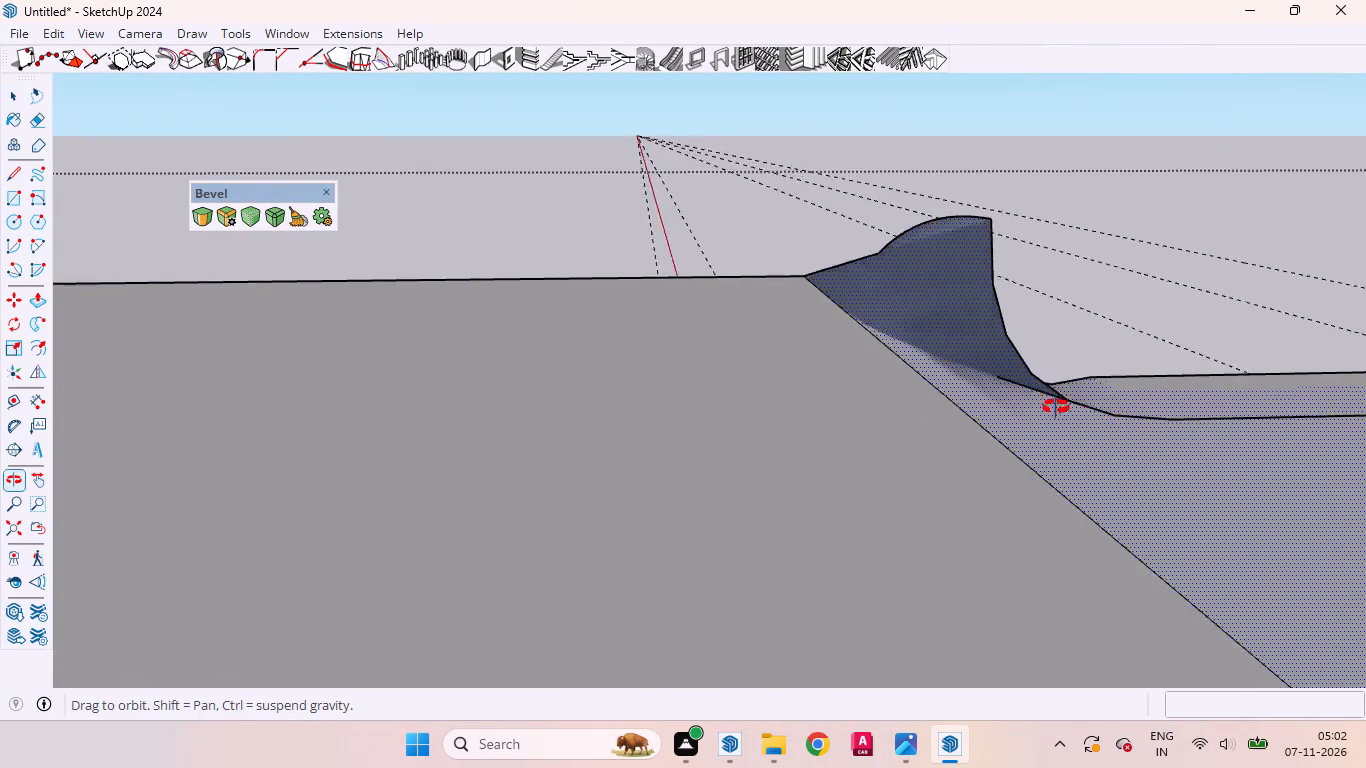
pyautogui.moveTo(1056, 407); pyautogui.dragTo(1274, 454, button='middle')
pyautogui.scroll(12, 1209, 406)
pyautogui.moveTo(944, 329); pyautogui.dragTo(1051, 386, button='middle')
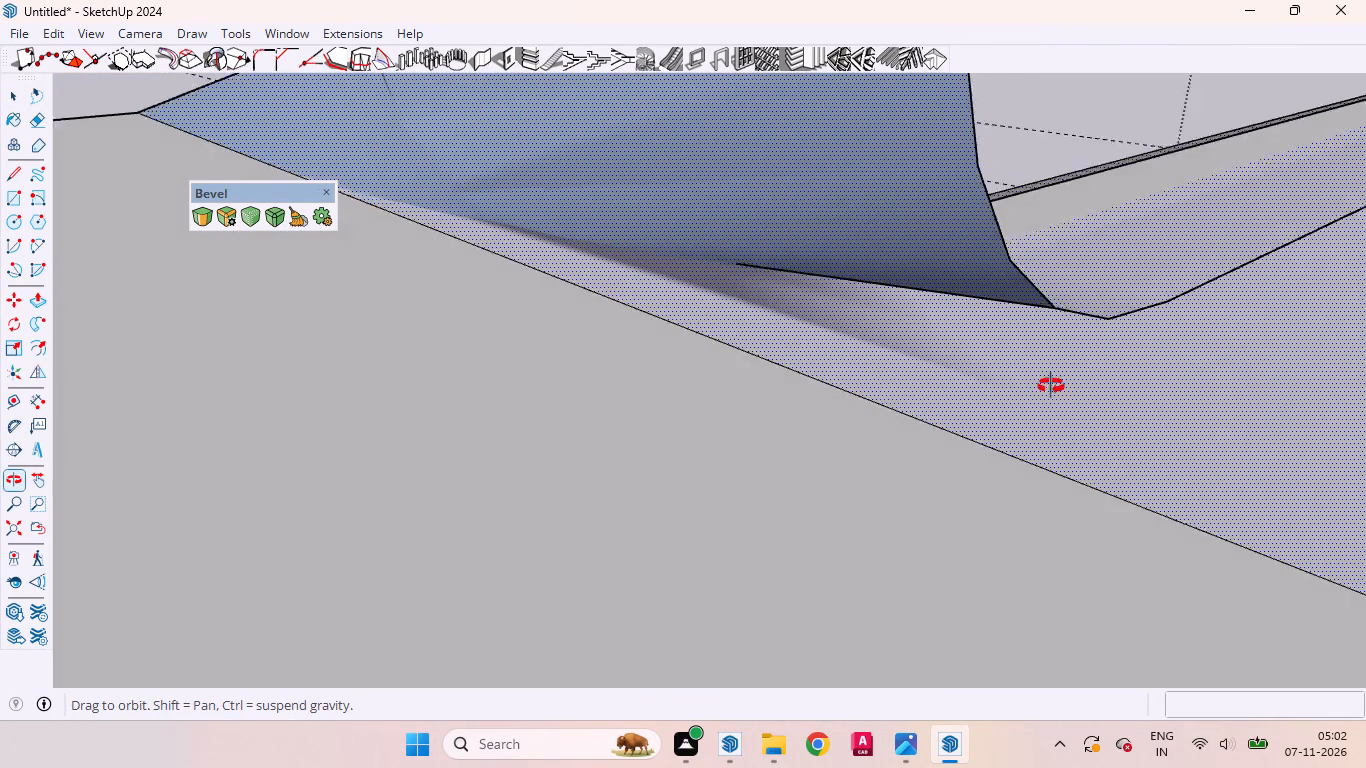
pyautogui.moveTo(1051, 386); pyautogui.dragTo(539, 440, button='middle')
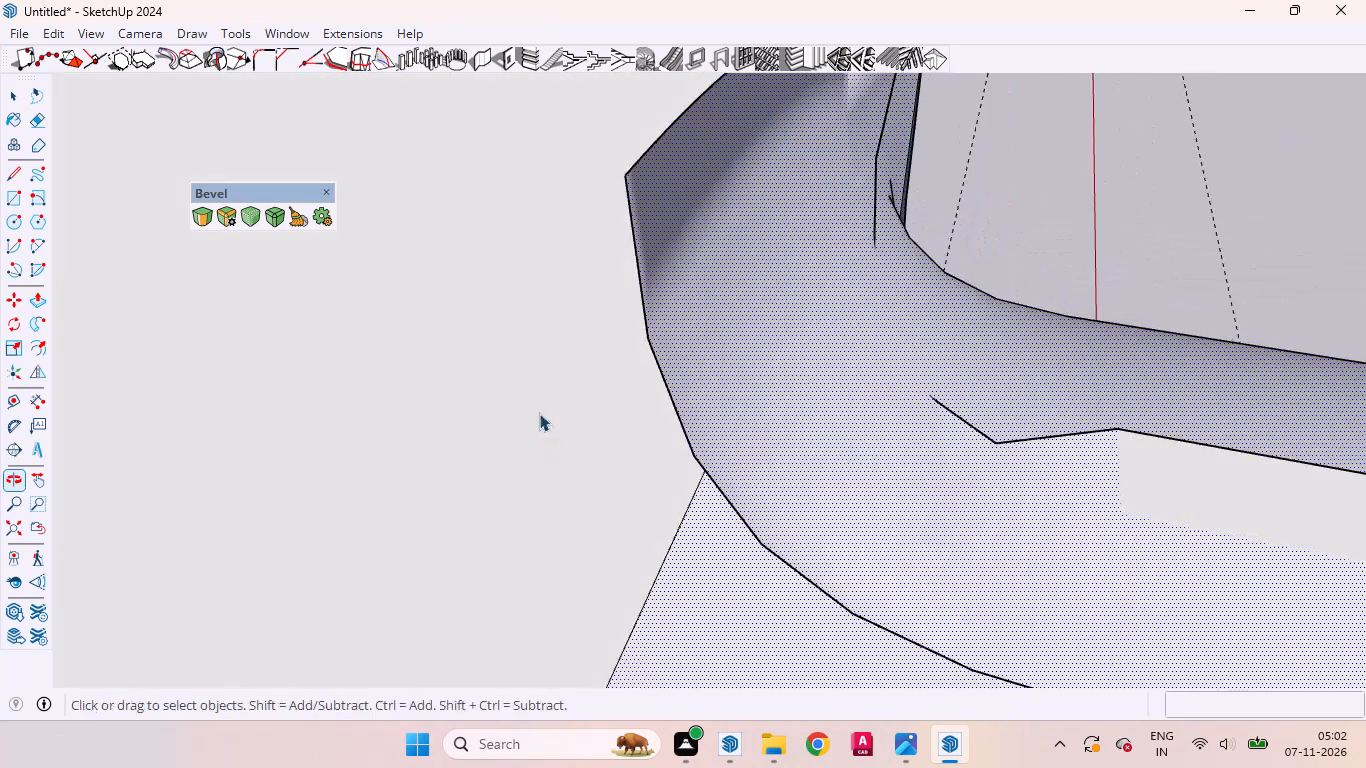
pyautogui.scroll(4, 625, 220)
pyautogui.scroll(-20, 700, 265)
pyautogui.scroll(-2, 700, 265)
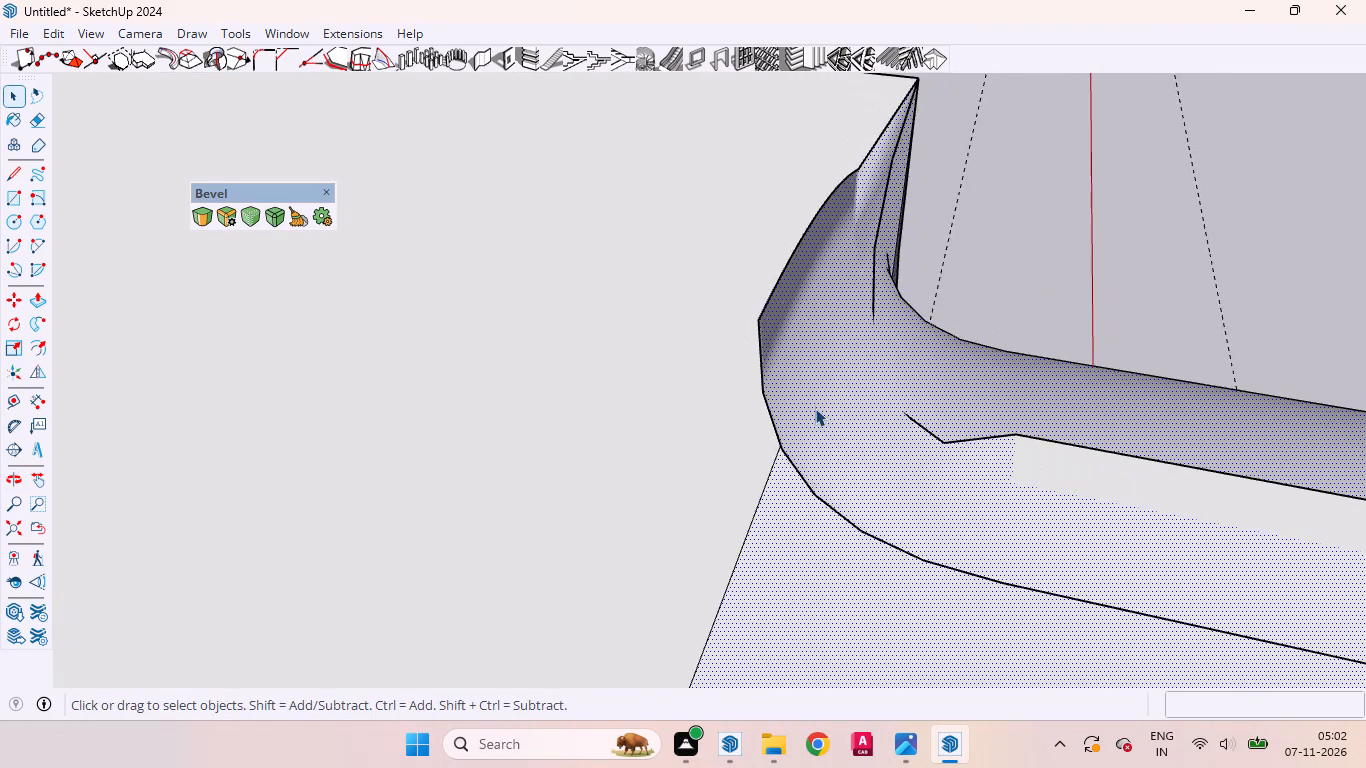
pyautogui.moveTo(802, 434); pyautogui.dragTo(1324, 489, button='middle')
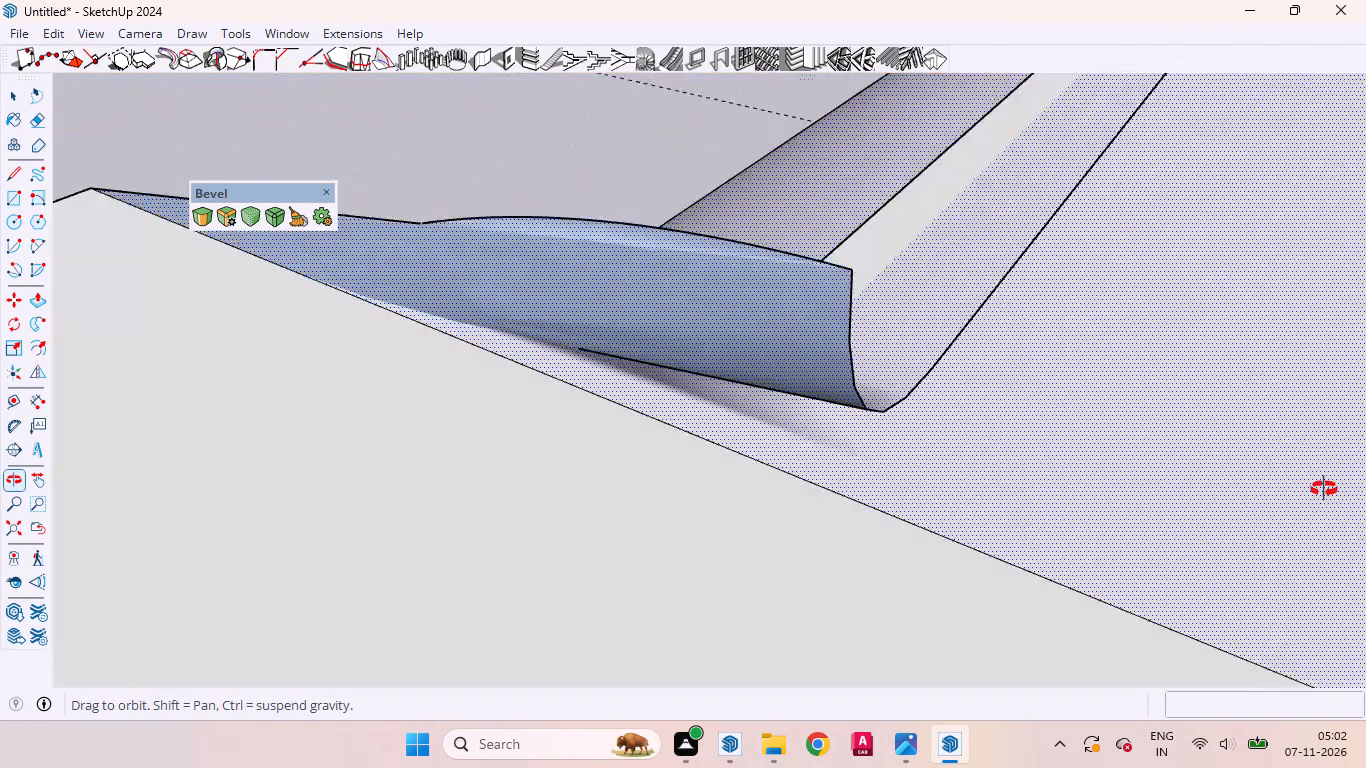
pyautogui.moveTo(1324, 489); pyautogui.dragTo(1327, 504, button='middle')
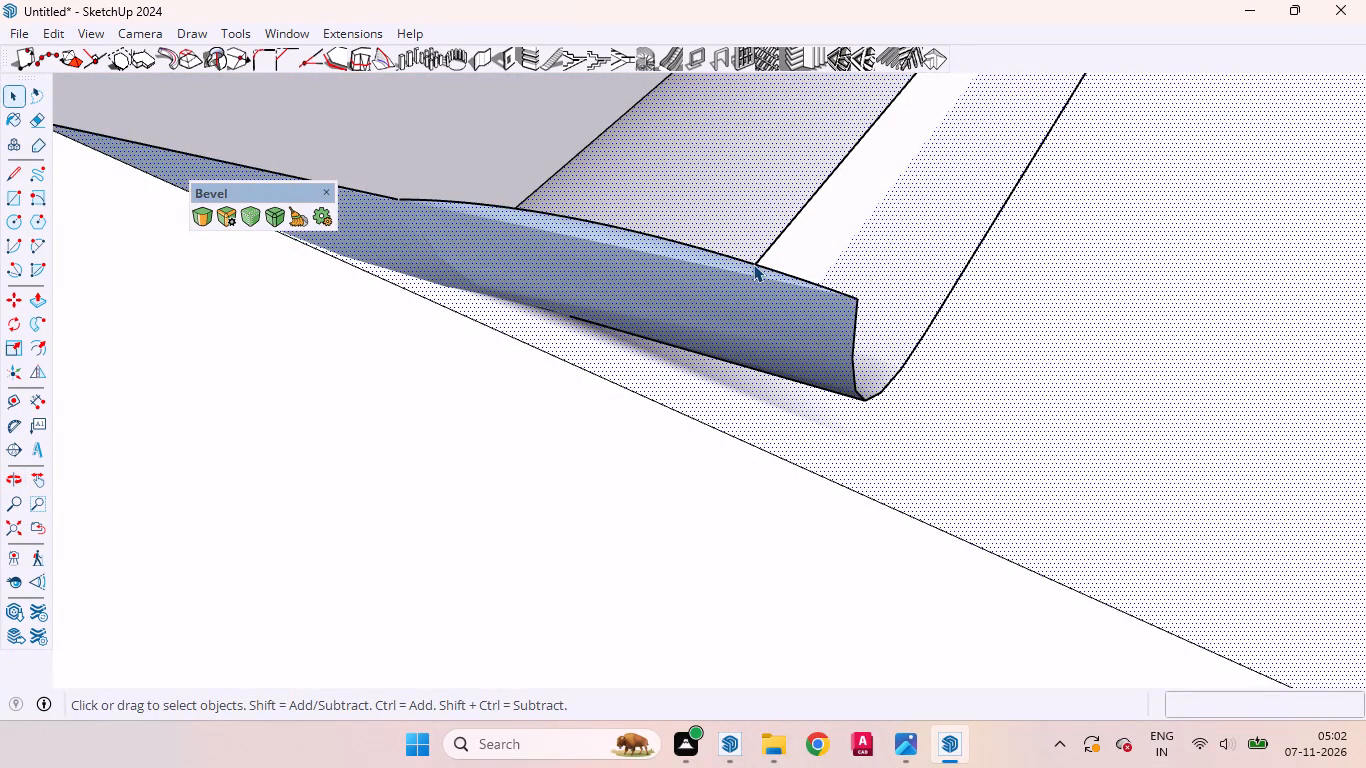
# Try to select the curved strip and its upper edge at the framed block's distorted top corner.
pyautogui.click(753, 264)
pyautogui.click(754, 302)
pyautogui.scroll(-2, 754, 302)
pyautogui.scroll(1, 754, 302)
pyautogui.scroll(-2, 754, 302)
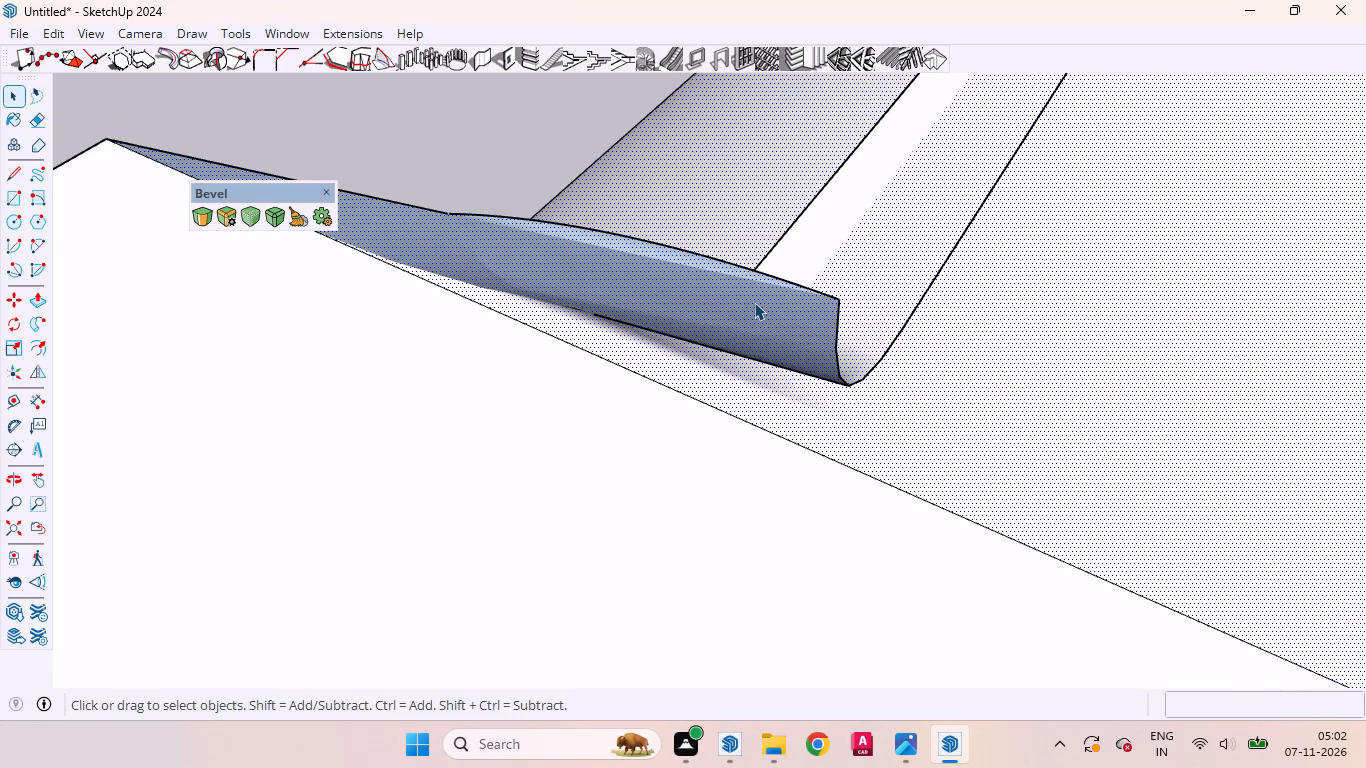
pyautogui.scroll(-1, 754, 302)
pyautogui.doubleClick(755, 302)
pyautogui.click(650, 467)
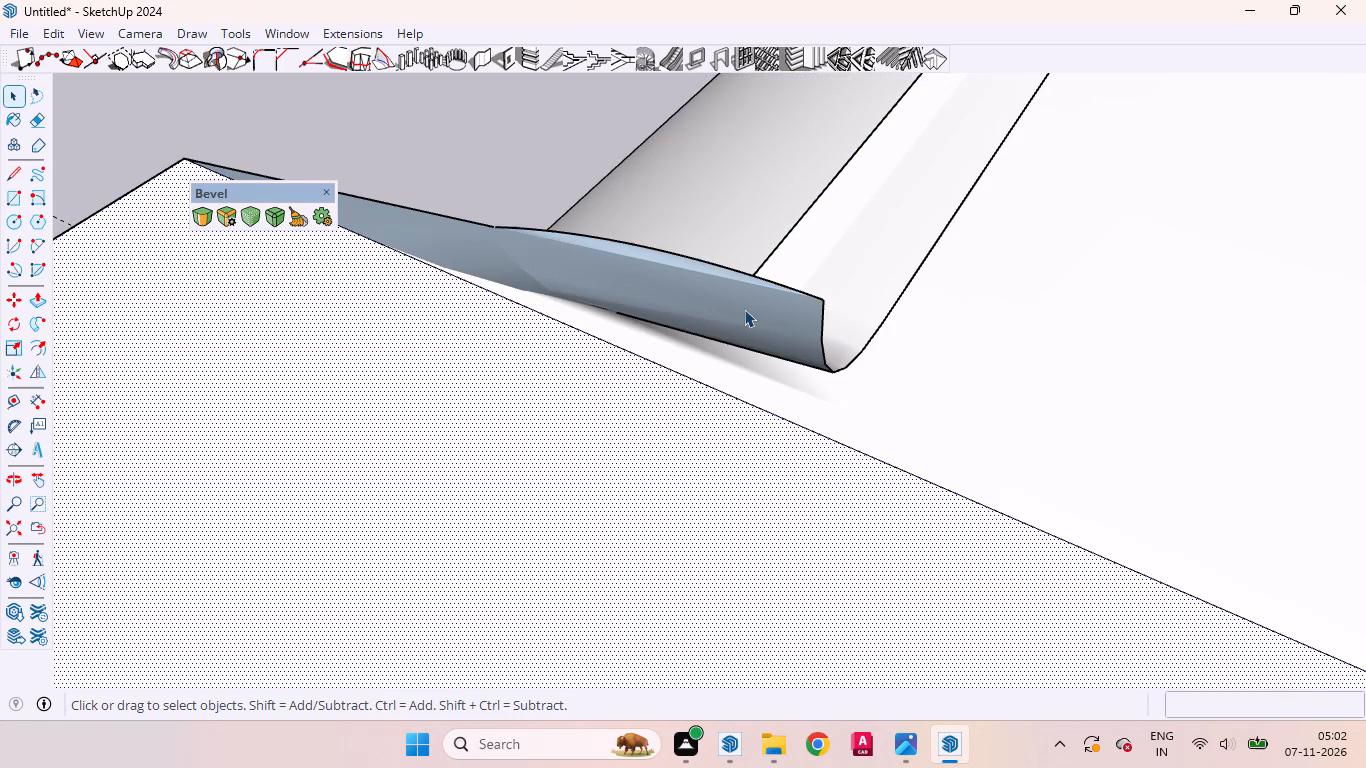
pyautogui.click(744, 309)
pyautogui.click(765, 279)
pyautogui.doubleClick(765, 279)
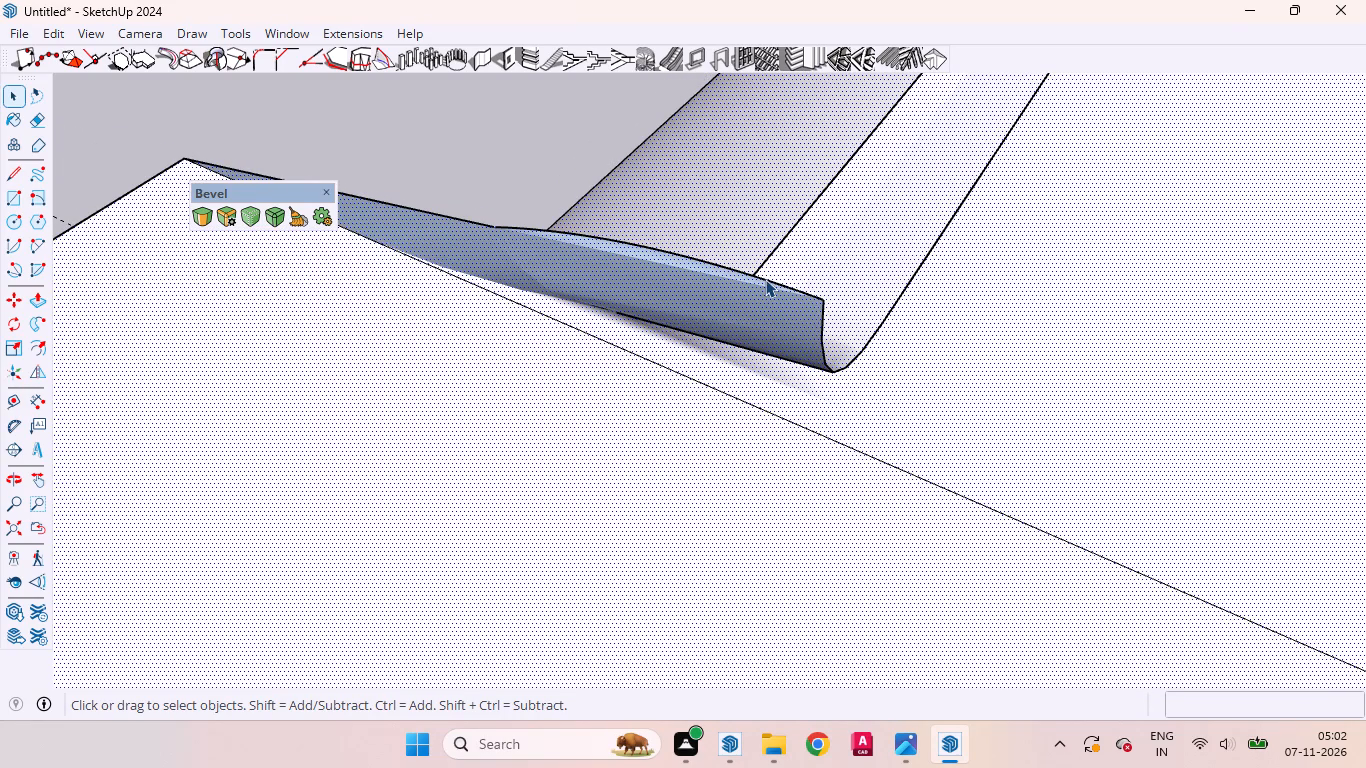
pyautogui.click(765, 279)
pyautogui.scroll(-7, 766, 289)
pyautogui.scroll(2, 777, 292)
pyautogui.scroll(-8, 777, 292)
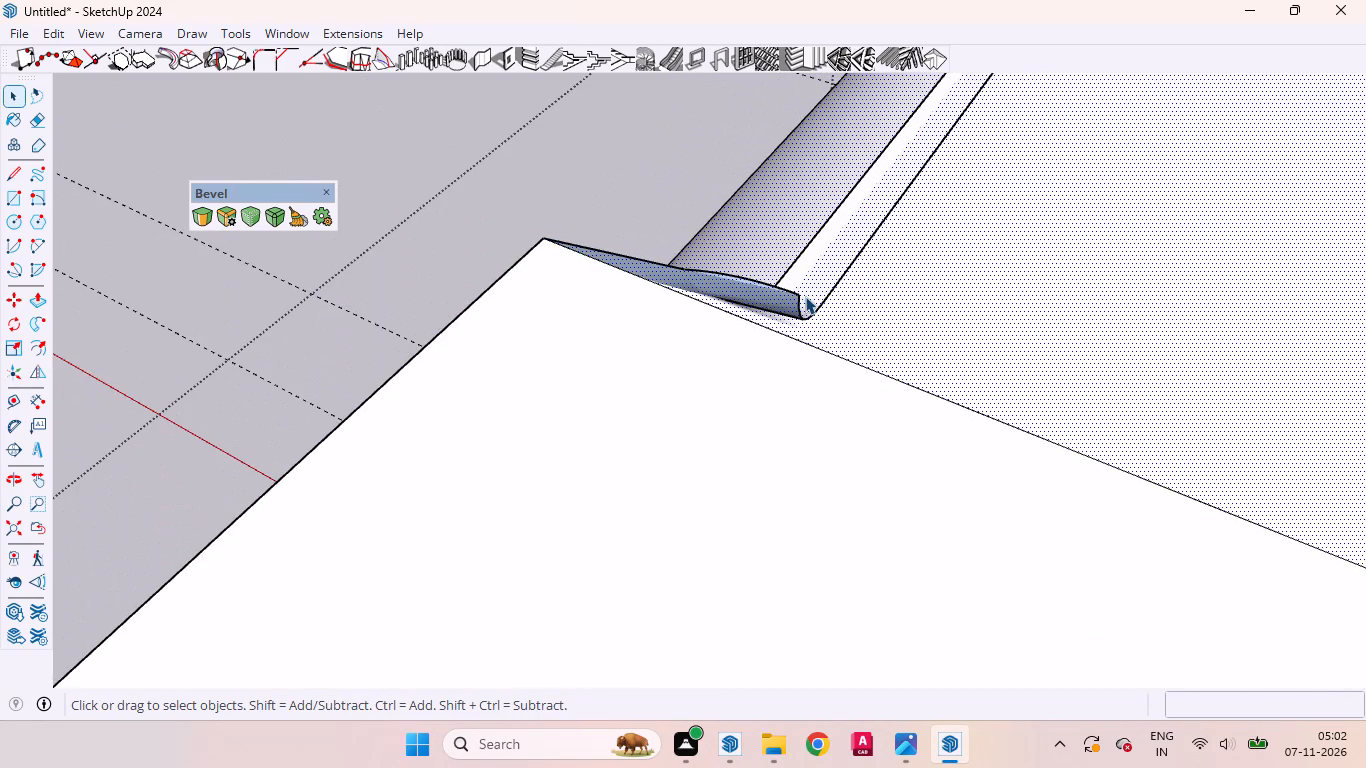
# Undo the recent edge hiding and the bevel on the framed block, back to the plain rounded block.
pyautogui.hotkey('ctrl', 'z')
pyautogui.press('z')
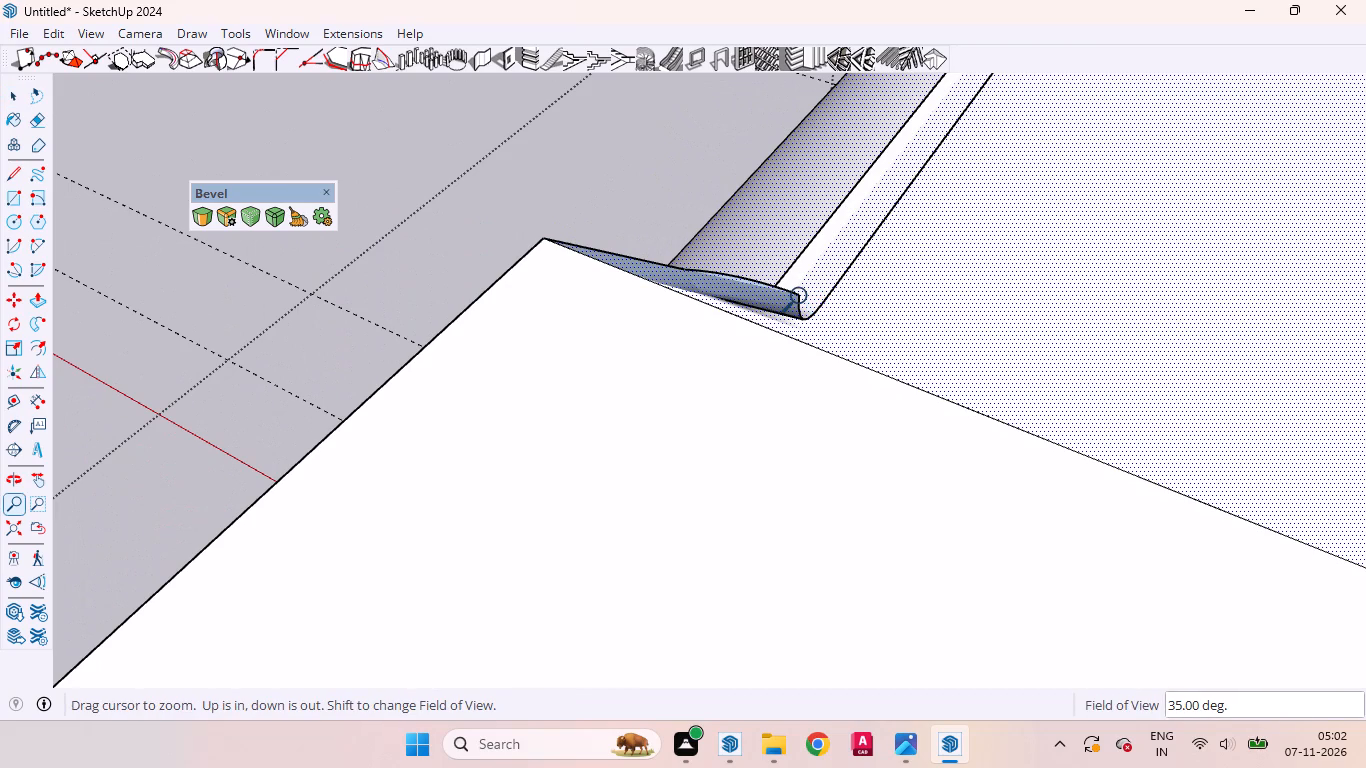
pyautogui.hotkey('ctrl', 'z')
pyautogui.click(17, 96)
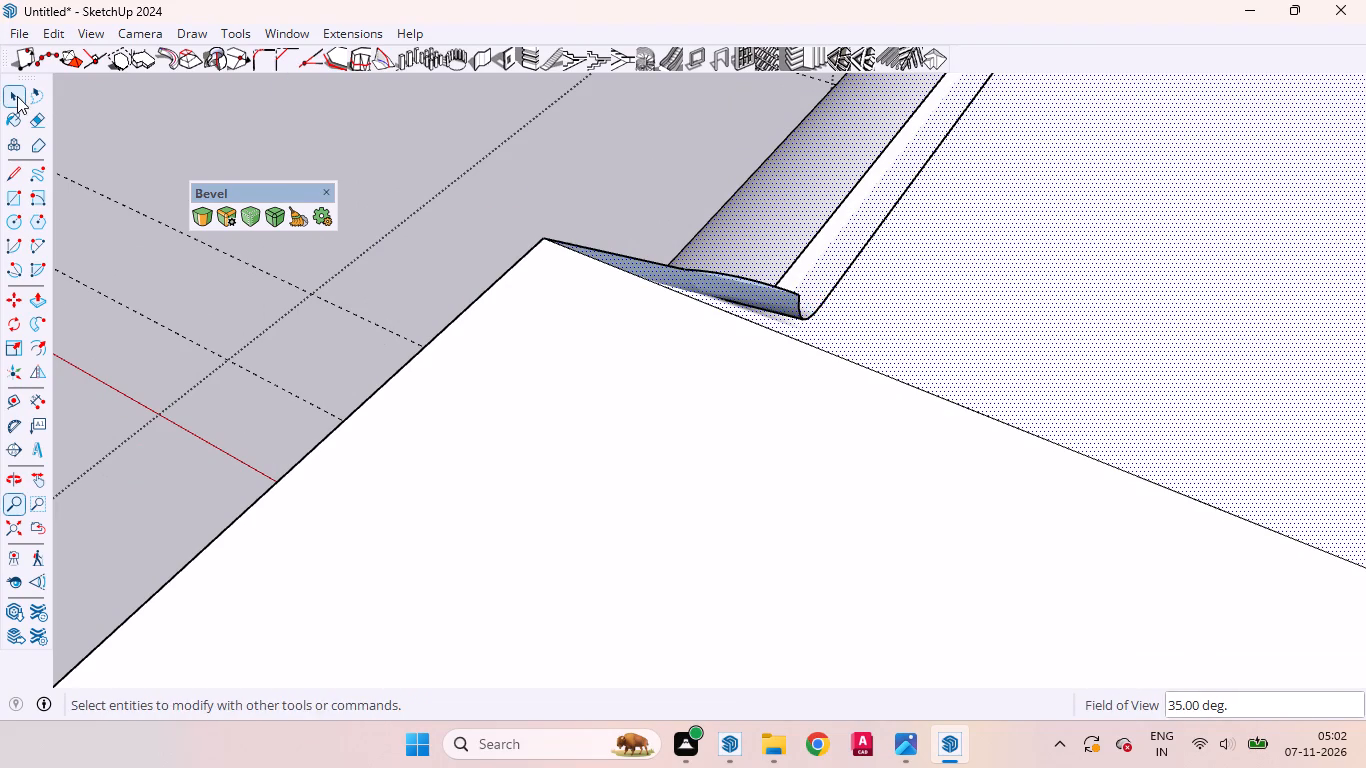
pyautogui.hotkey('ctrl', 'z')
pyautogui.hotkey('ctrl', 'z')
pyautogui.hotkey('ctrl', 'z')
pyautogui.hotkey('ctrl', 'z')
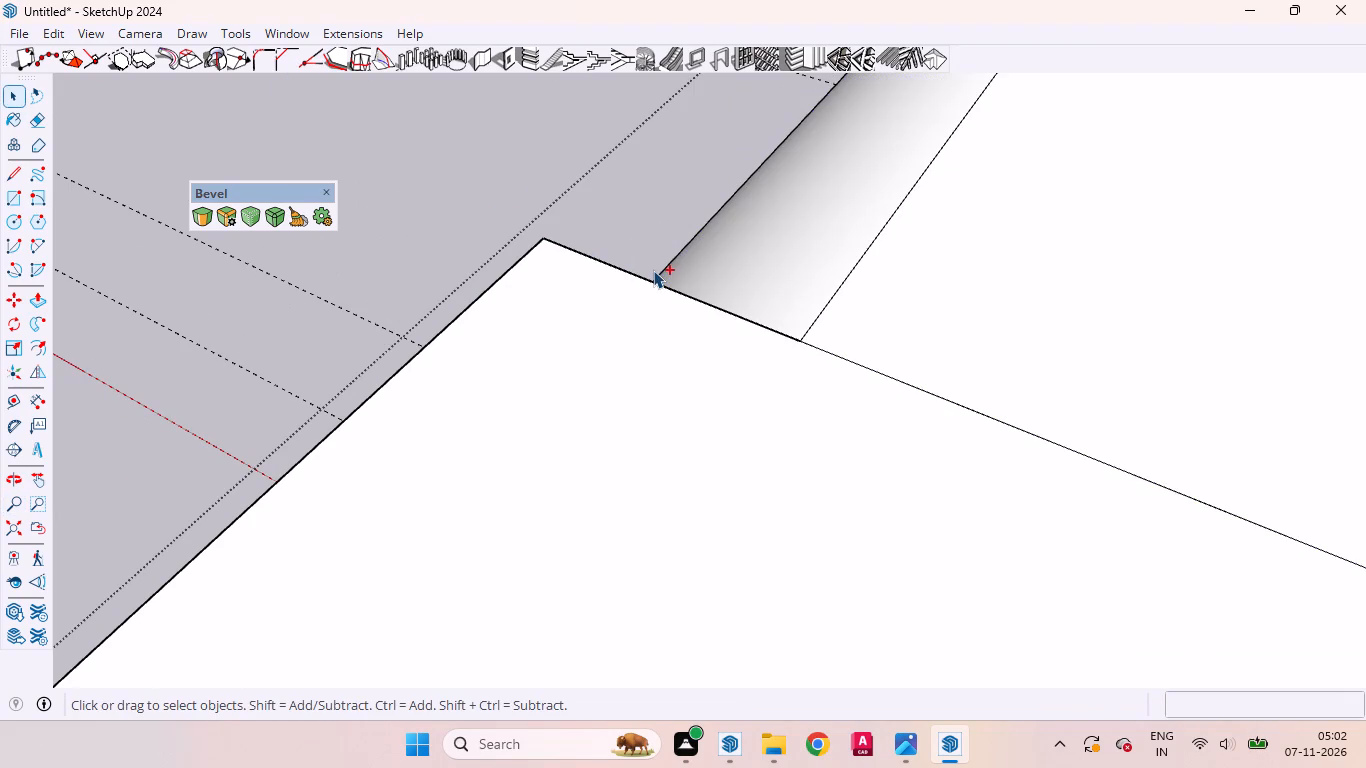
# Inspect the framed block's rounded corners, its junction with the roof and the front frame from several sides.
pyautogui.scroll(-11, 718, 312)
pyautogui.moveTo(863, 319); pyautogui.dragTo(872, 469, button='middle')
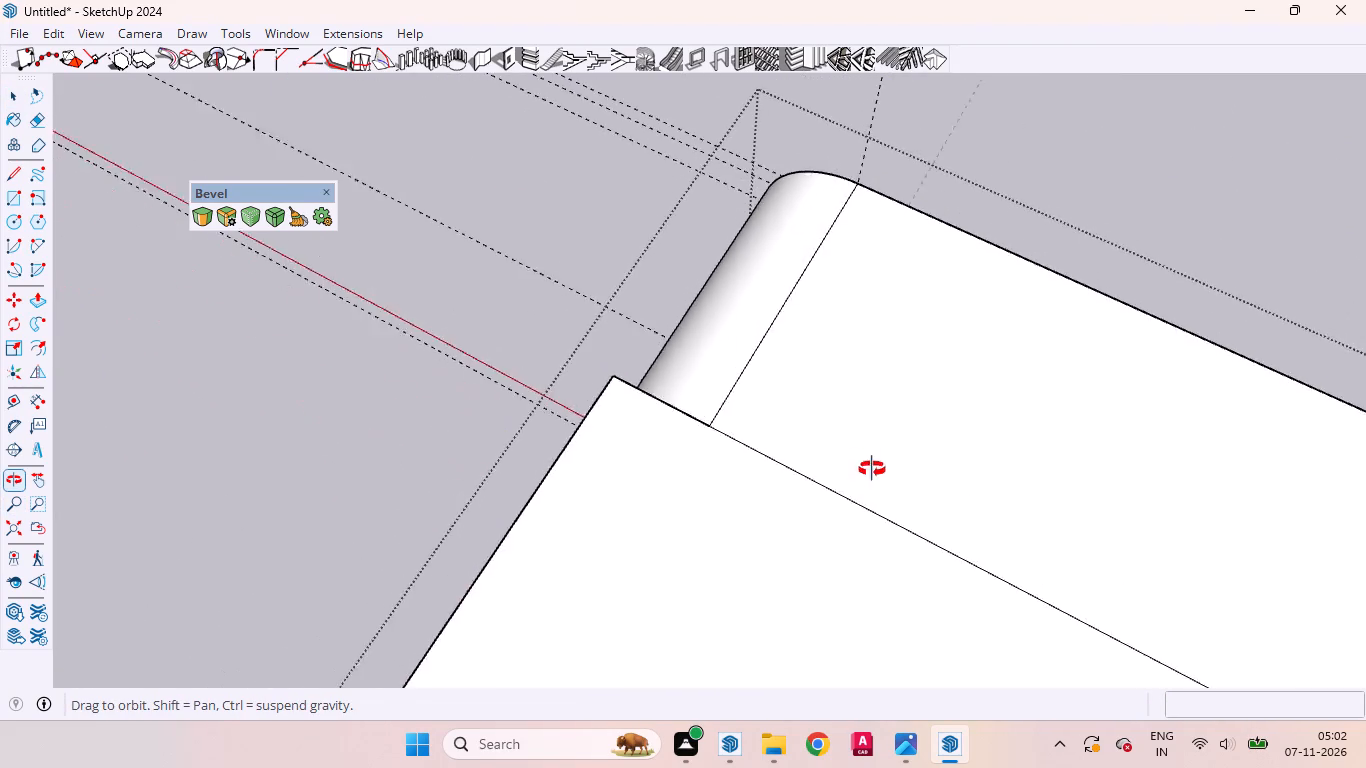
pyautogui.moveTo(872, 469); pyautogui.dragTo(273, 192, button='middle')
pyautogui.scroll(-5, 954, 128)
pyautogui.moveTo(913, 259); pyautogui.dragTo(842, 221, button='middle')
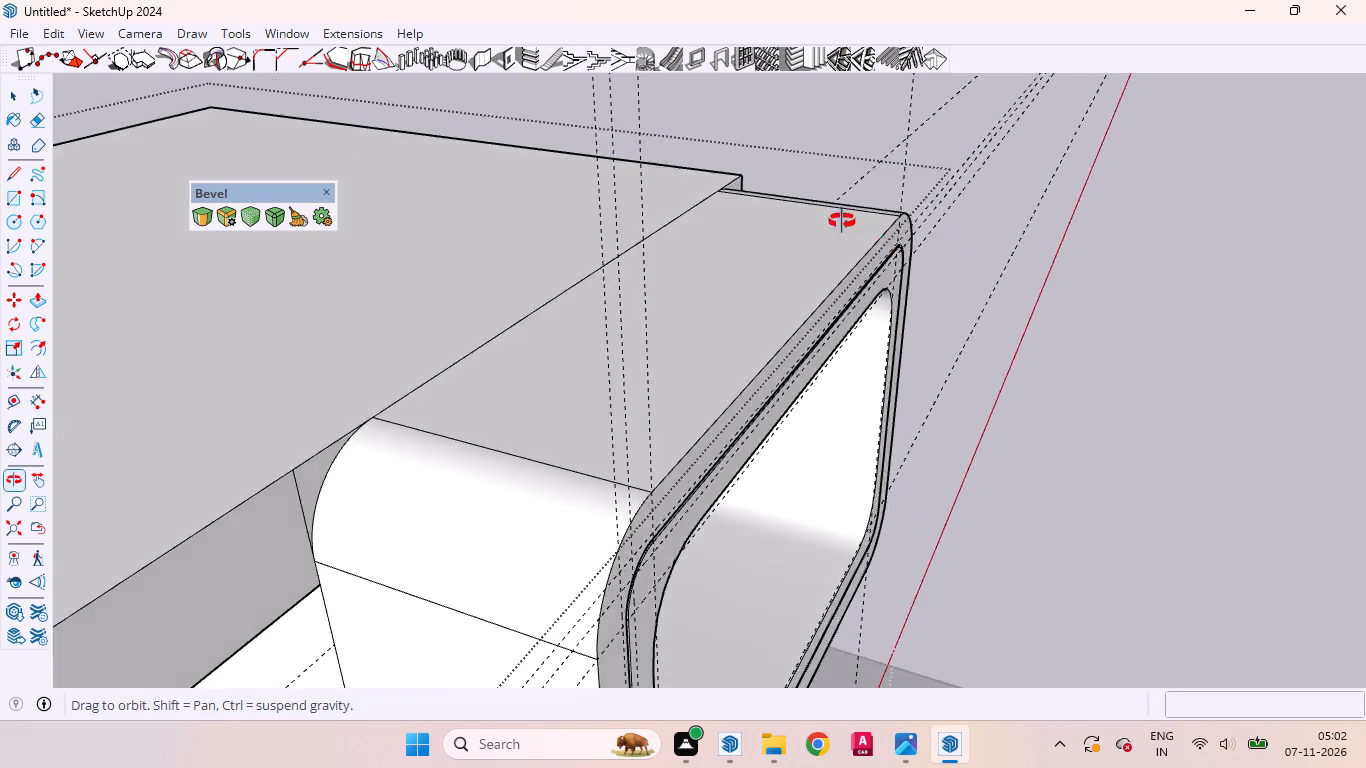
pyautogui.moveTo(842, 221); pyautogui.dragTo(758, 172, button='middle')
pyautogui.scroll(-4, 937, 276)
pyautogui.scroll(5, 821, 324)
pyautogui.scroll(-6, 832, 362)
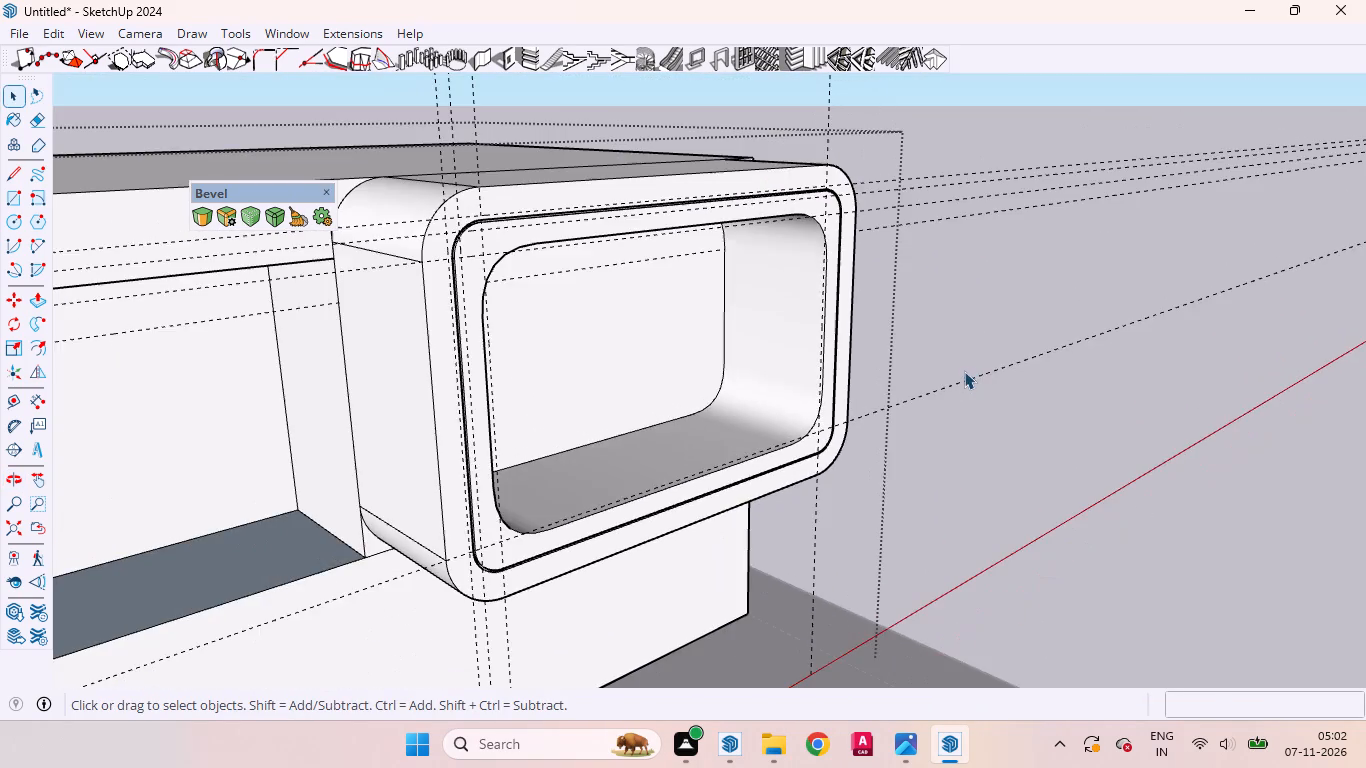
pyautogui.moveTo(962, 372); pyautogui.dragTo(869, 503, button='middle')
pyautogui.scroll(-7, 920, 332)
pyautogui.moveTo(818, 399); pyautogui.dragTo(771, 238, button='middle')
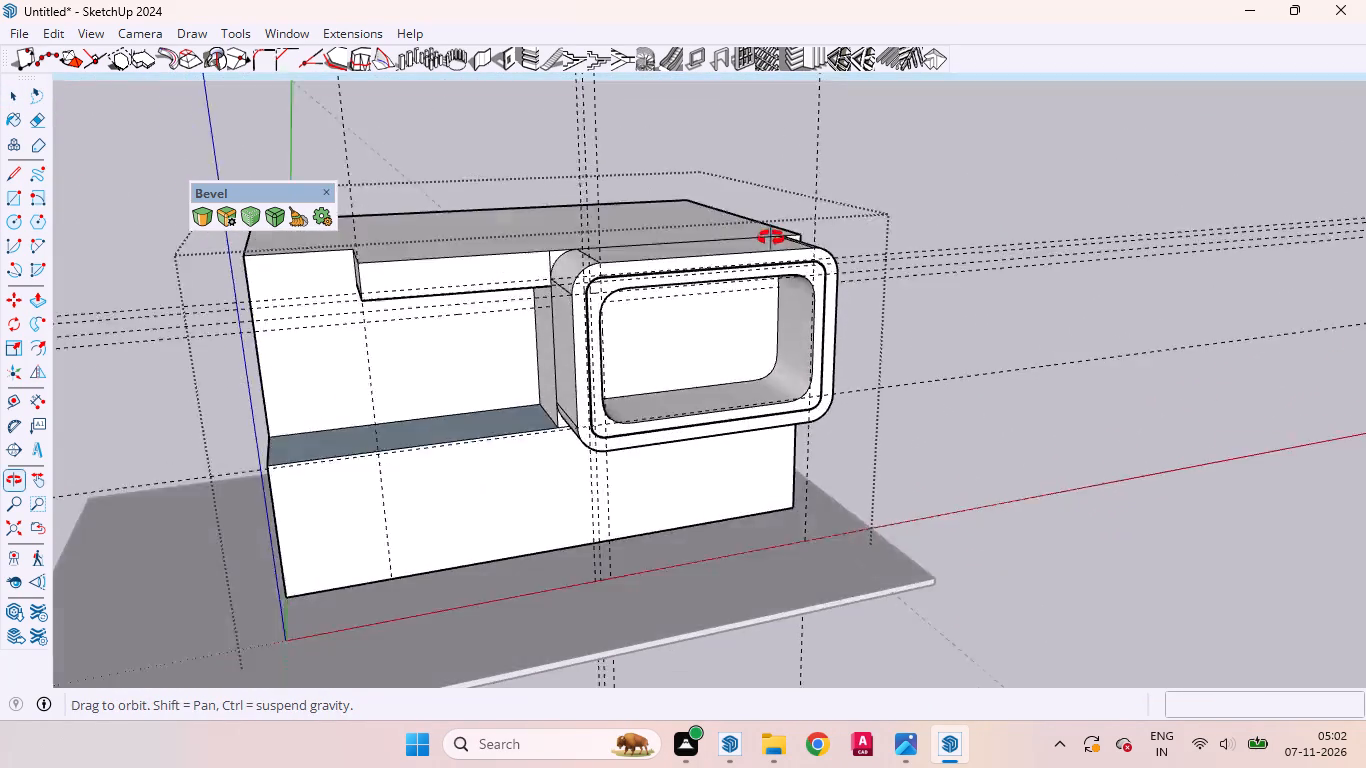
pyautogui.moveTo(771, 238); pyautogui.dragTo(925, 213, button='middle')
# Select the top edge, adjoining upper corner arc and far vertical edge of the framed block's front opening.
pyautogui.scroll(15, 716, 266)
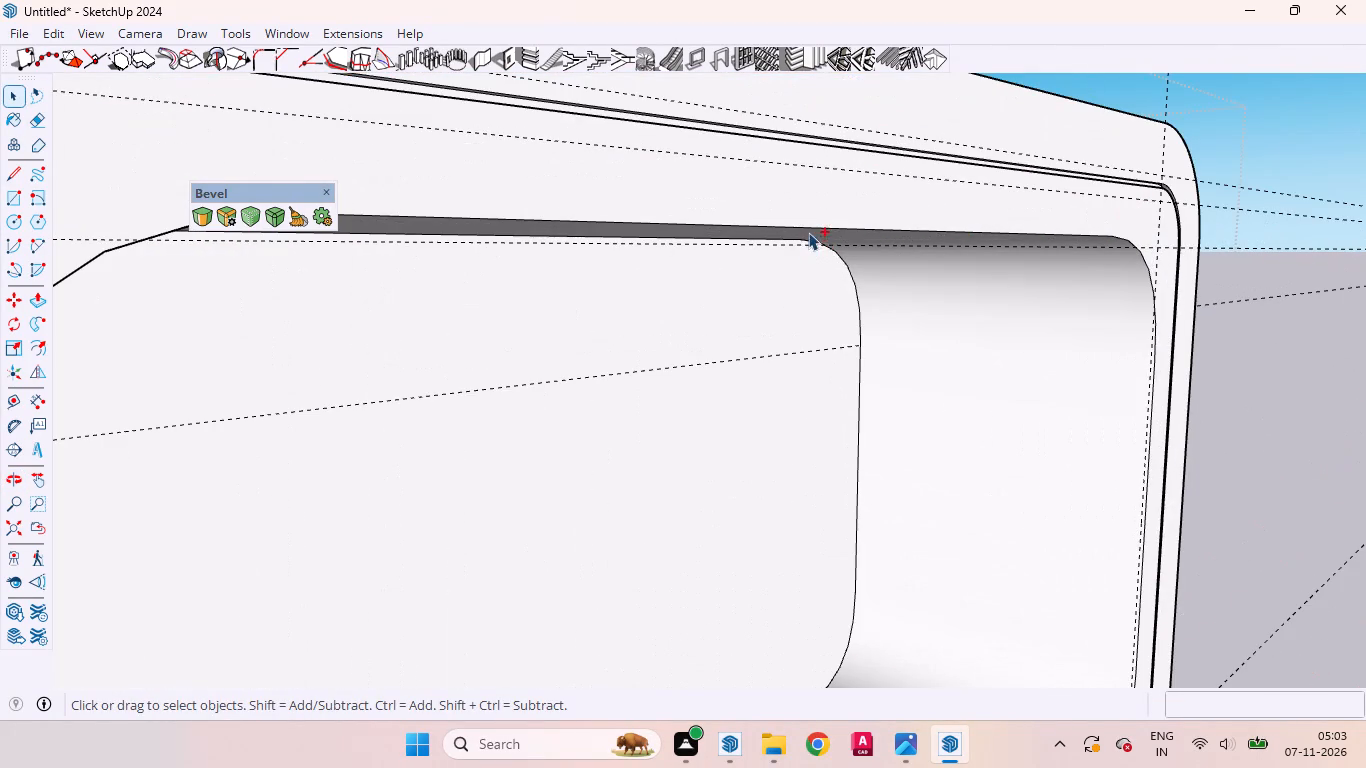
pyautogui.keyDown('ctrl'); pyautogui.click(808, 232); pyautogui.keyUp('ctrl')
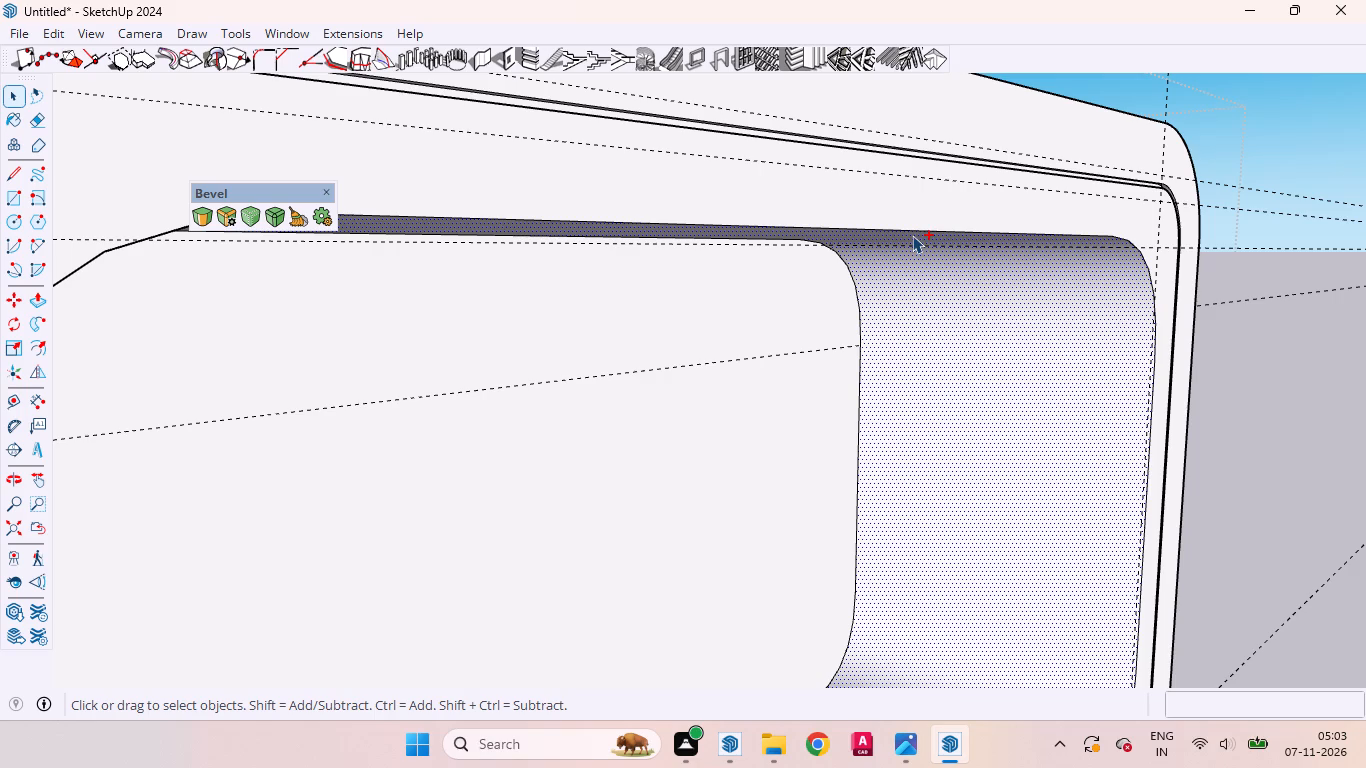
pyautogui.click(912, 233)
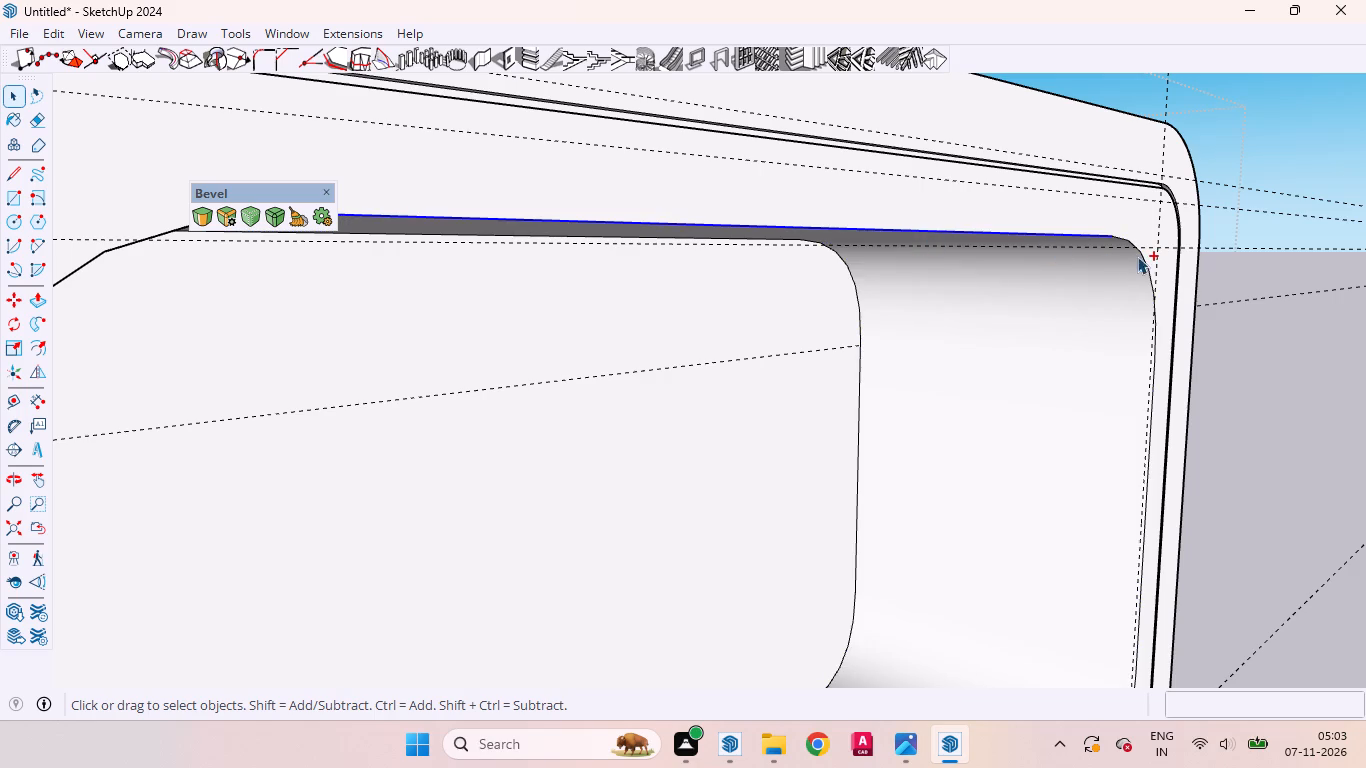
pyautogui.keyDown('ctrl'); pyautogui.click(1143, 256); pyautogui.keyUp('ctrl')
pyautogui.keyDown('ctrl'); pyautogui.scroll(-6, 1107, 236); pyautogui.keyUp('ctrl')
pyautogui.keyDown('ctrl'); pyautogui.scroll(2, 1132, 337); pyautogui.keyUp('ctrl')
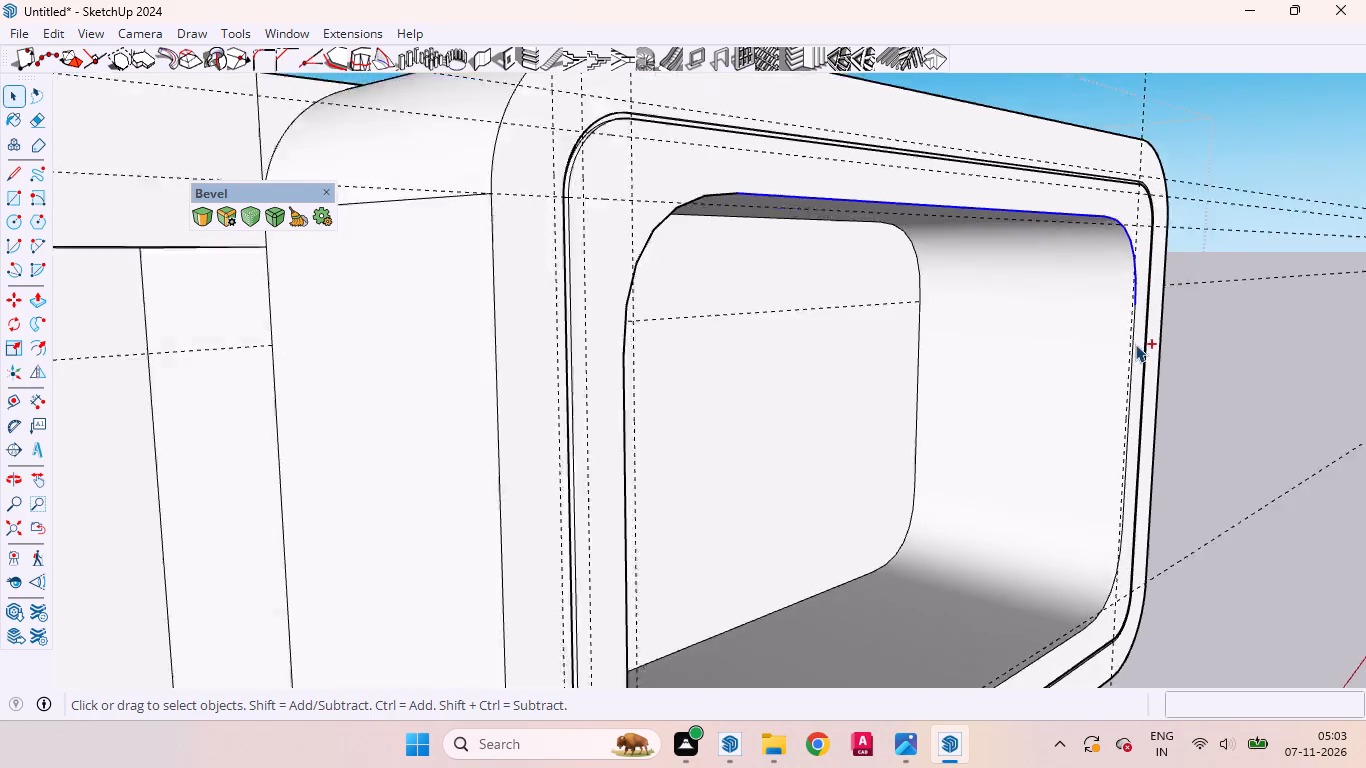
pyautogui.keyDown('ctrl'); pyautogui.scroll(7, 1135, 344); pyautogui.keyUp('ctrl')
pyautogui.keyDown('ctrl'); pyautogui.click(1133, 285); pyautogui.keyUp('ctrl')
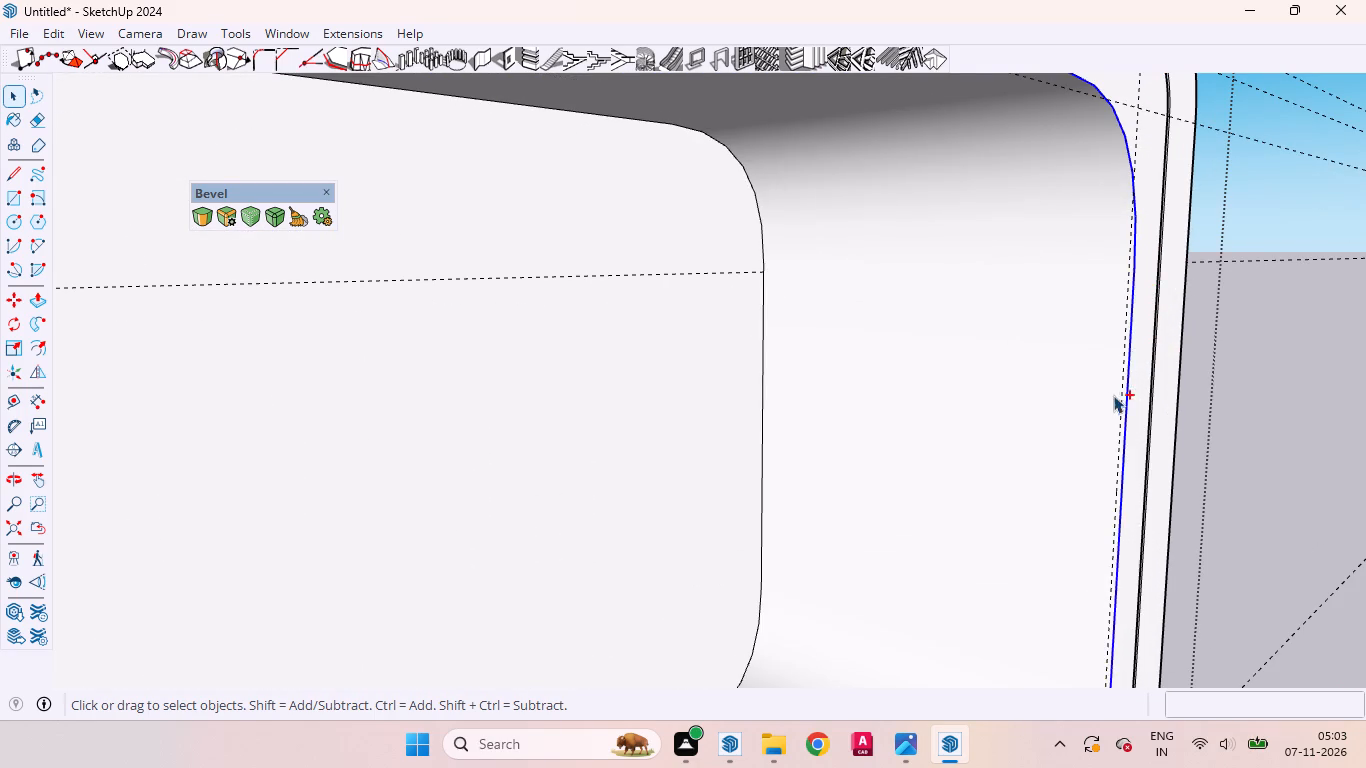
# Add the far lower corner arc and the bottom edge of the front opening to the selection.
pyautogui.keyDown('ctrl'); pyautogui.scroll(-9, 1112, 381); pyautogui.keyUp('ctrl')
pyautogui.keyDown('ctrl'); pyautogui.scroll(4, 1084, 433); pyautogui.keyUp('ctrl')
pyautogui.keyDown('ctrl'); pyautogui.scroll(6, 1116, 552); pyautogui.keyUp('ctrl')
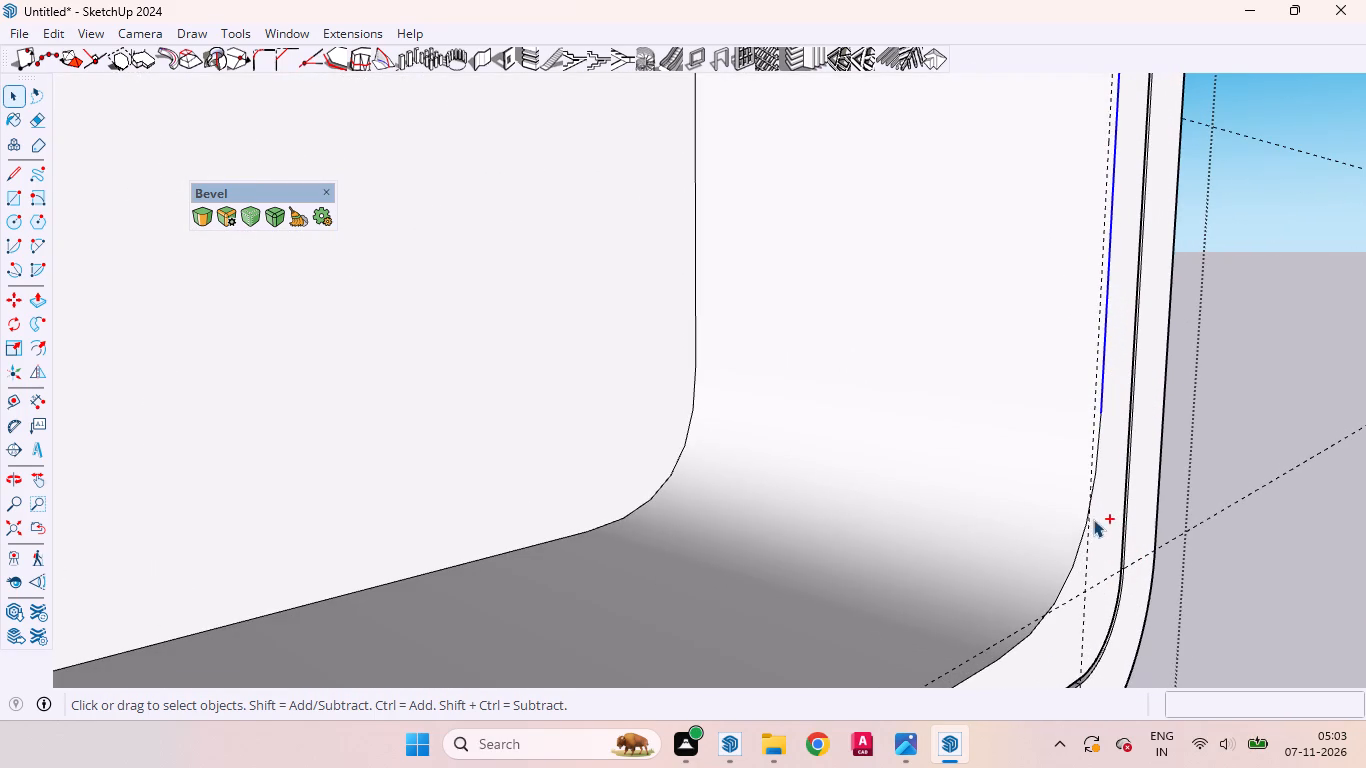
pyautogui.keyDown('ctrl'); pyautogui.click(1091, 489); pyautogui.keyUp('ctrl')
pyautogui.keyDown('ctrl'); pyautogui.scroll(10, 1096, 452); pyautogui.keyUp('ctrl')
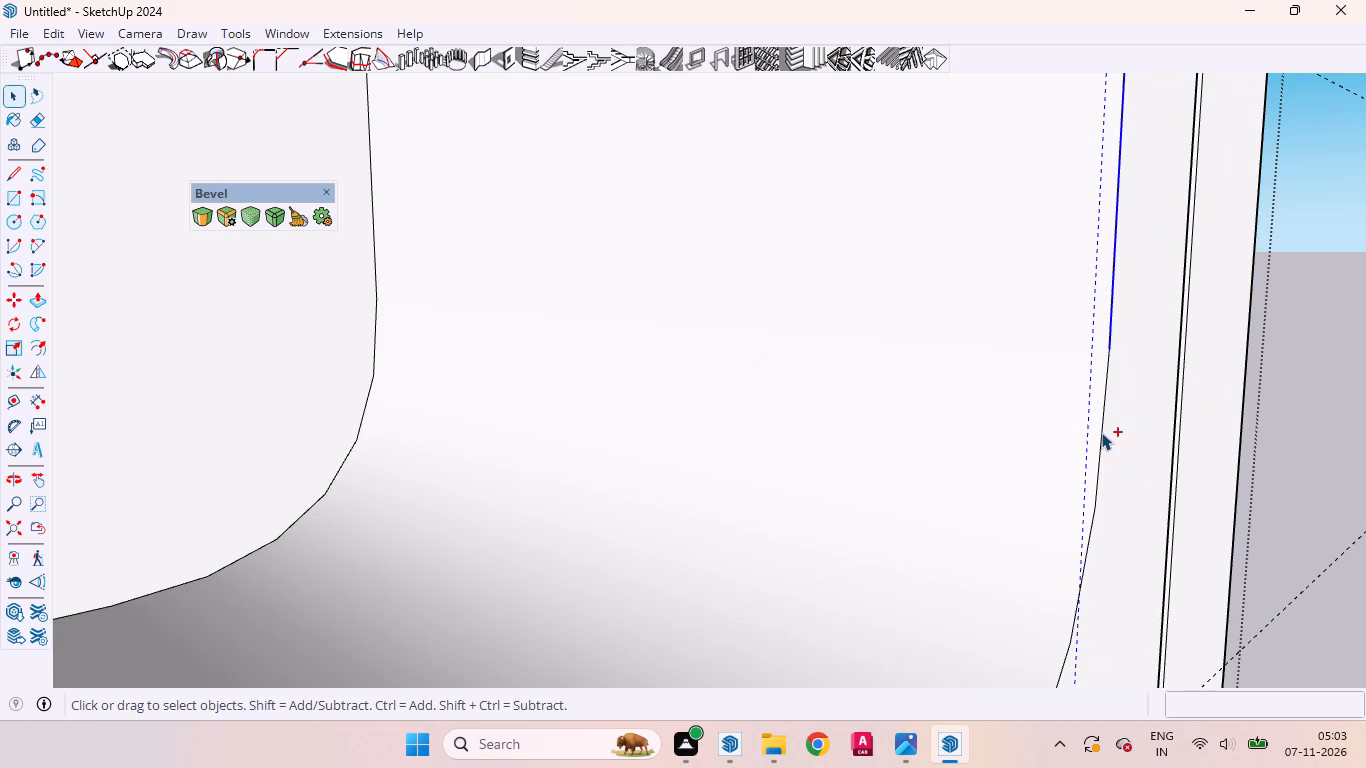
pyautogui.keyDown('ctrl'); pyautogui.click(1101, 432); pyautogui.keyUp('ctrl')
pyautogui.keyDown('ctrl'); pyautogui.scroll(-14, 1074, 552); pyautogui.keyUp('ctrl')
pyautogui.keyDown('ctrl'); pyautogui.scroll(3, 996, 492); pyautogui.keyUp('ctrl')
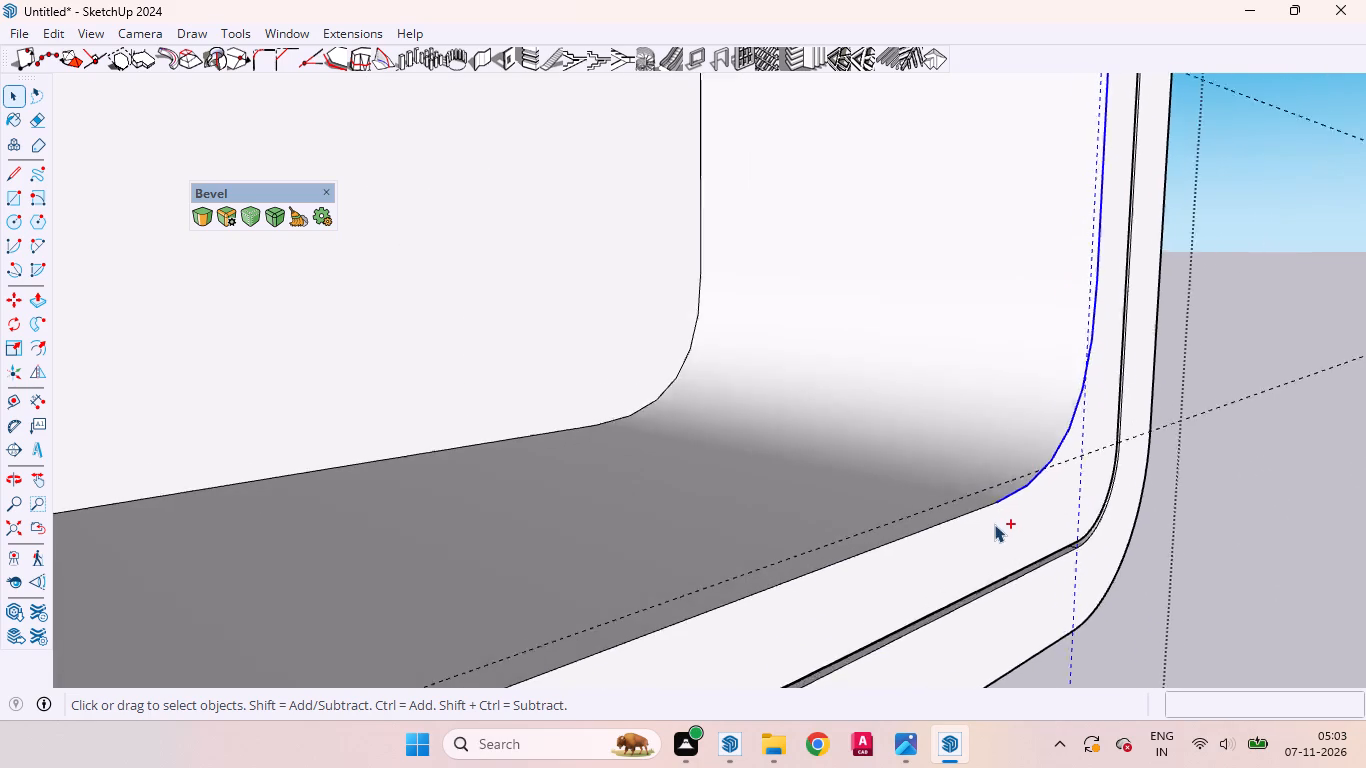
pyautogui.keyDown('ctrl'); pyautogui.scroll(2, 994, 524); pyautogui.keyUp('ctrl')
pyautogui.keyDown('ctrl'); pyautogui.click(971, 507); pyautogui.keyUp('ctrl')
# Add the near lower corner arc, near vertical edge and near upper corner arc of the front opening to the selection.
pyautogui.keyDown('ctrl'); pyautogui.scroll(-3, 1128, 456); pyautogui.keyUp('ctrl')
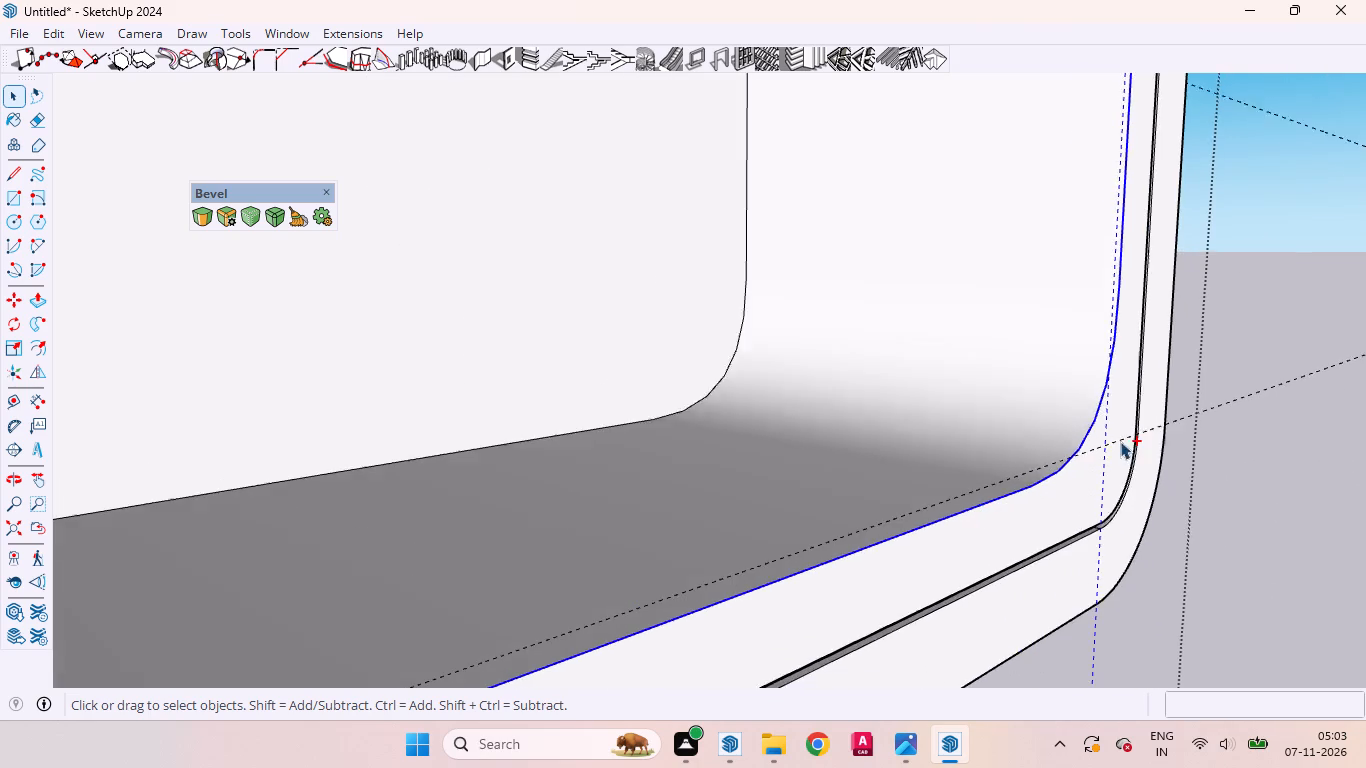
pyautogui.keyDown('ctrl'); pyautogui.scroll(-4, 1120, 441); pyautogui.keyUp('ctrl')
pyautogui.keyDown('ctrl'); pyautogui.scroll(1, 1120, 441); pyautogui.keyUp('ctrl')
pyautogui.keyDown('ctrl'); pyautogui.scroll(-7, 1120, 441); pyautogui.keyUp('ctrl')
pyautogui.keyDown('ctrl'); pyautogui.scroll(8, 777, 603); pyautogui.keyUp('ctrl')
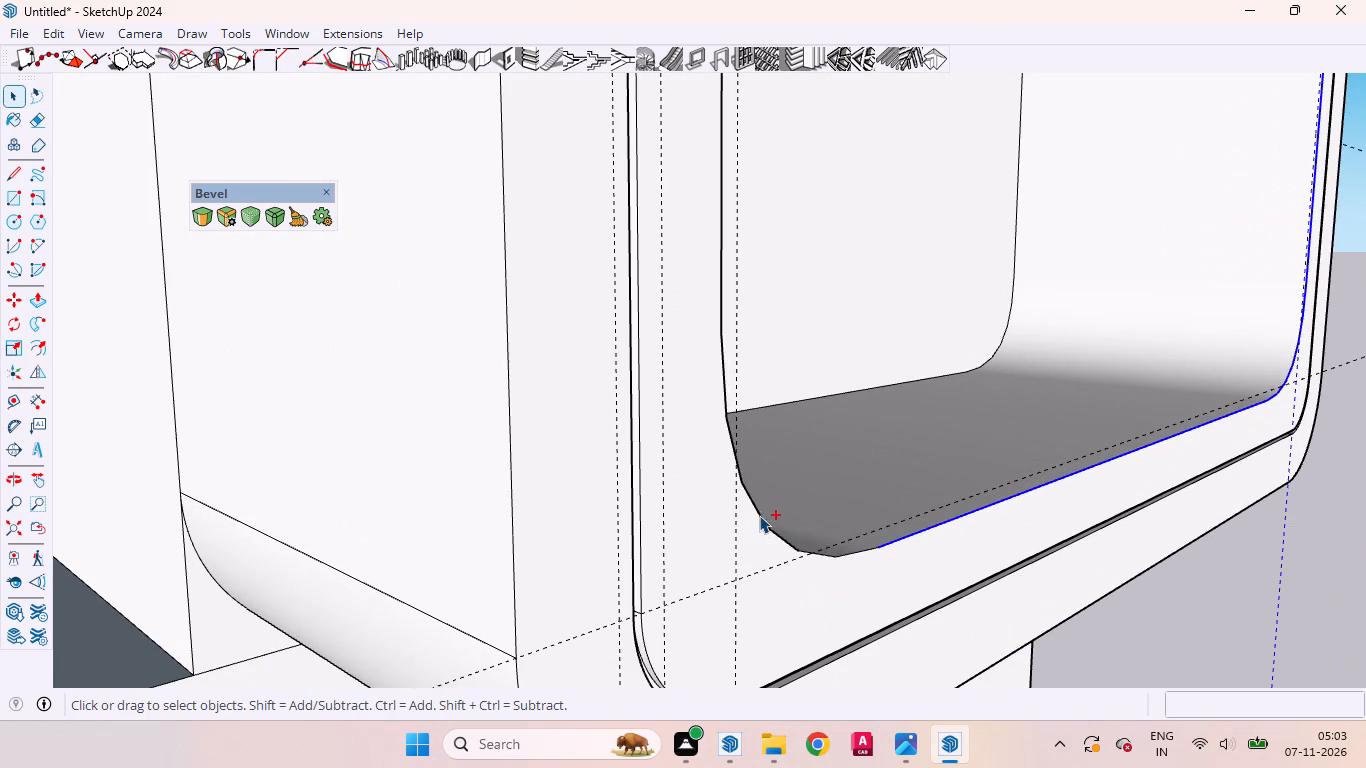
pyautogui.keyDown('ctrl'); pyautogui.click(759, 510); pyautogui.keyUp('ctrl')
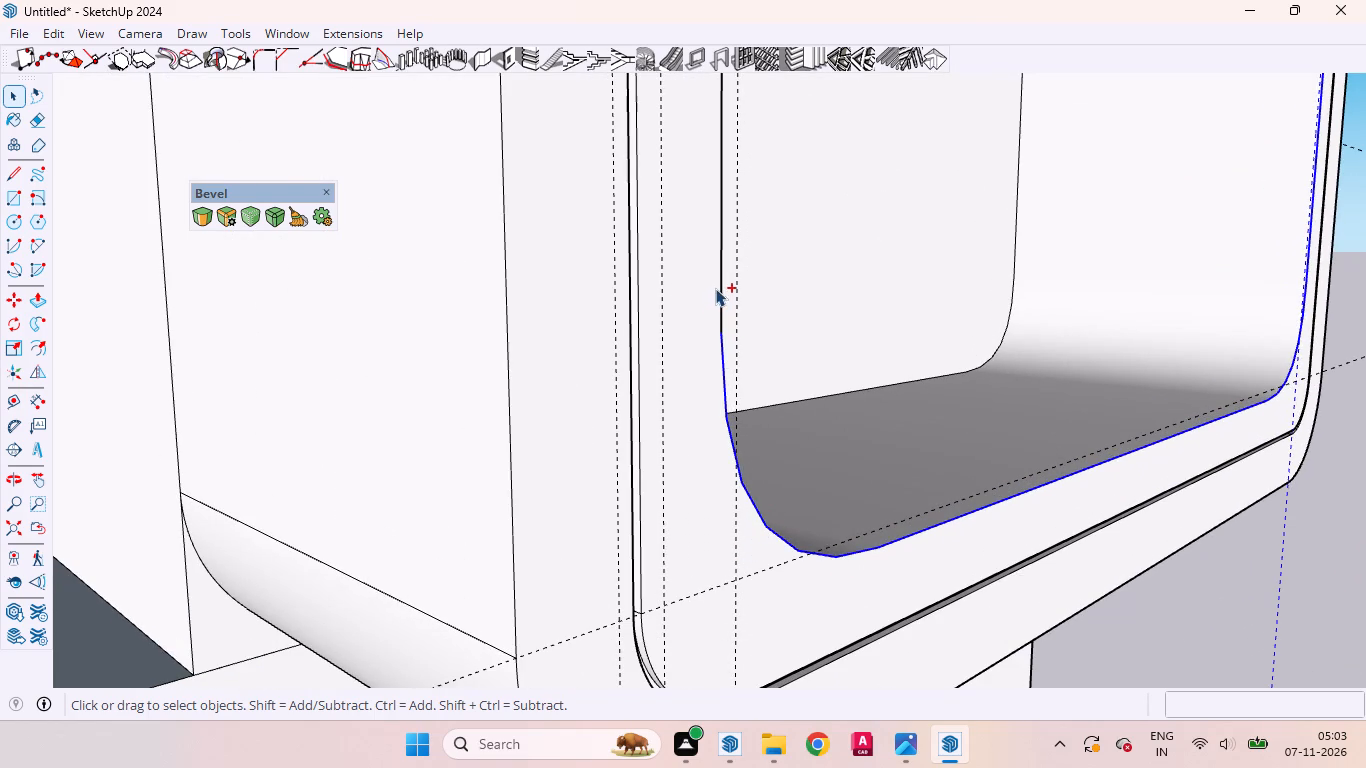
pyautogui.keyDown('ctrl'); pyautogui.click(722, 283); pyautogui.keyUp('ctrl')
pyautogui.keyDown('ctrl'); pyautogui.scroll(-11, 705, 554); pyautogui.keyUp('ctrl')
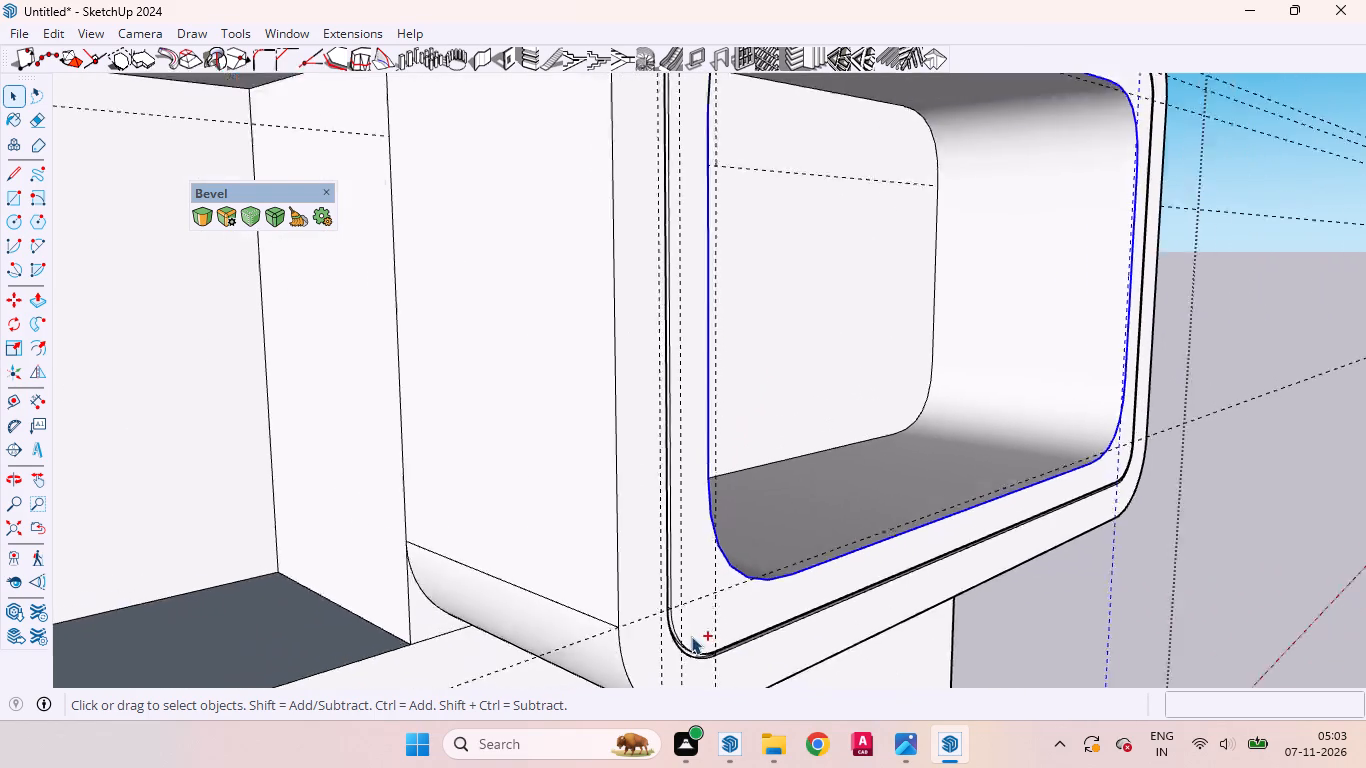
pyautogui.keyDown('ctrl'); pyautogui.scroll(-1, 691, 636); pyautogui.keyUp('ctrl')
pyautogui.keyDown('ctrl'); pyautogui.scroll(10, 731, 214); pyautogui.keyUp('ctrl')
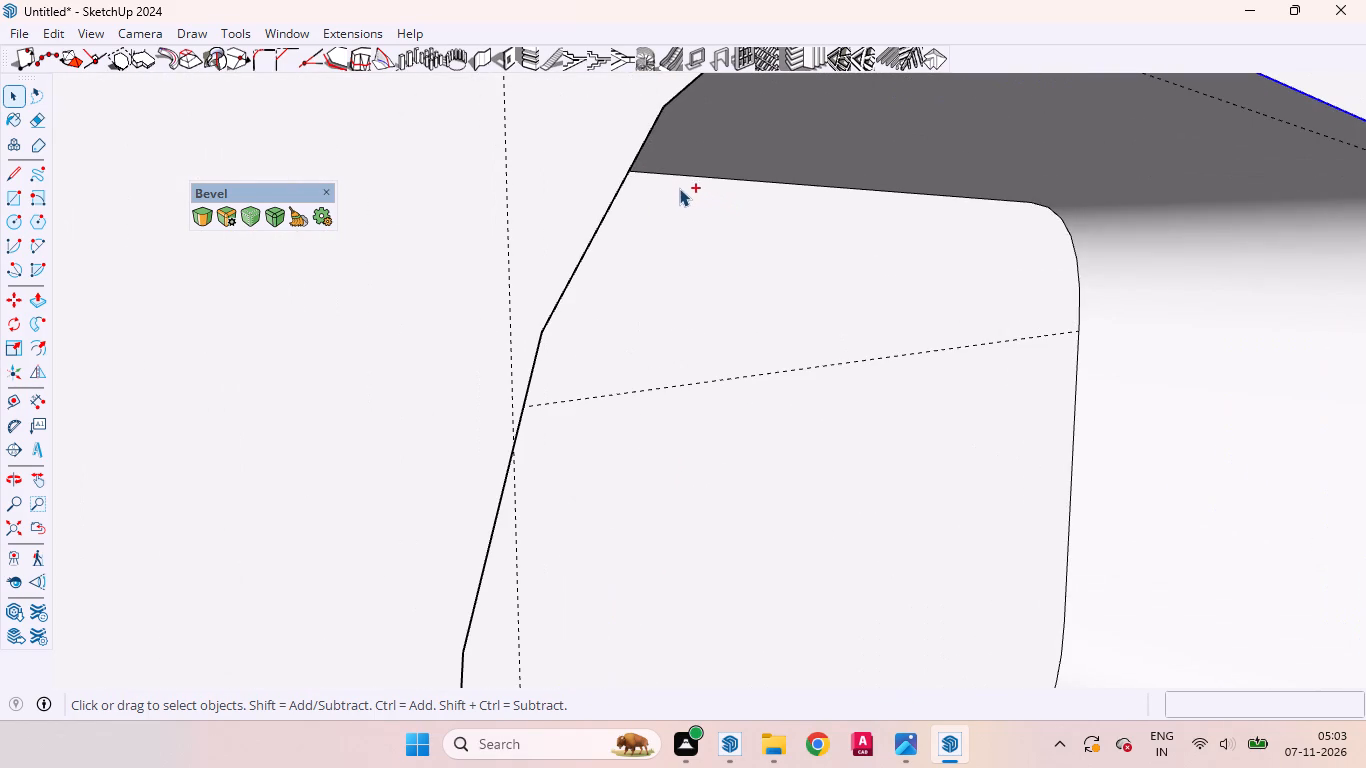
pyautogui.keyDown('ctrl'); pyautogui.click(621, 184); pyautogui.keyUp('ctrl')
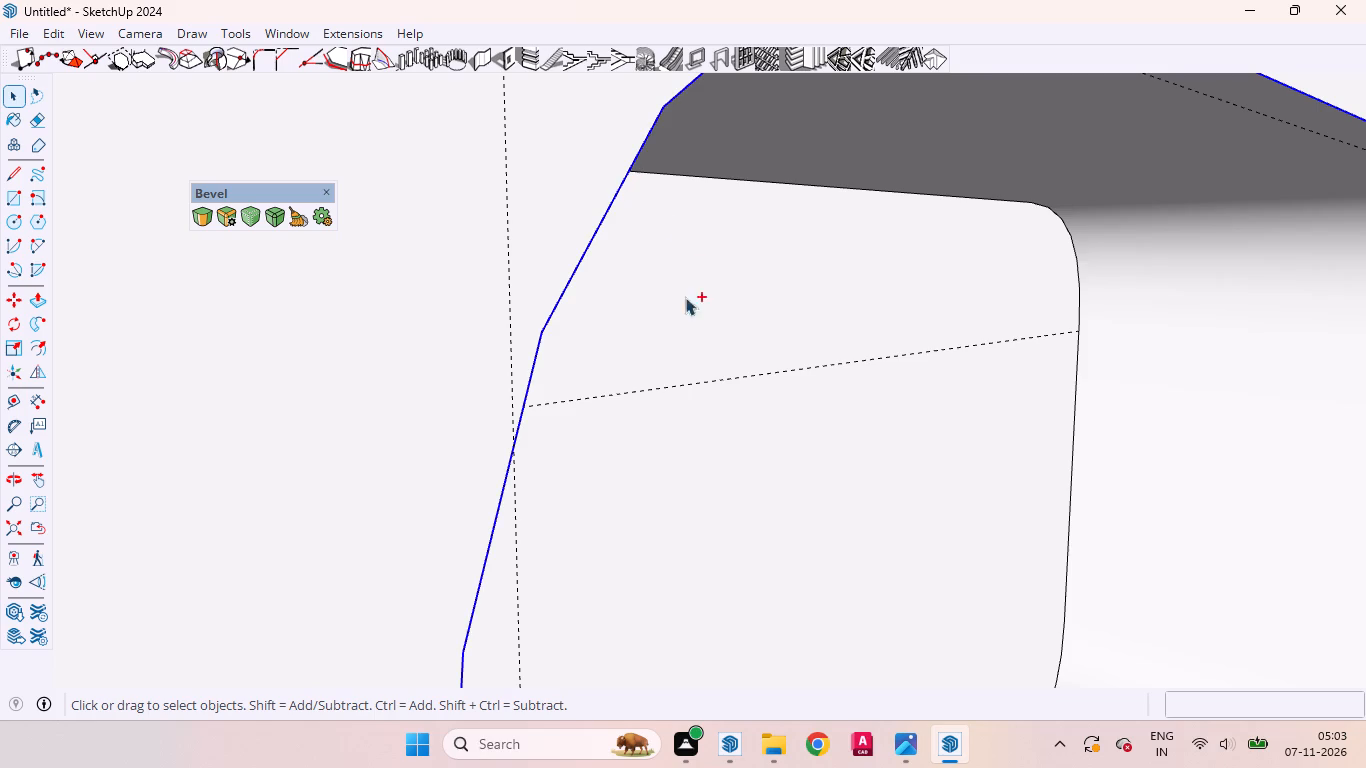
pyautogui.scroll(-1, 655, 350)
pyautogui.scroll(1, 655, 350)
pyautogui.scroll(-10, 655, 351)
pyautogui.scroll(1, 641, 346)
pyautogui.scroll(-4, 740, 329)
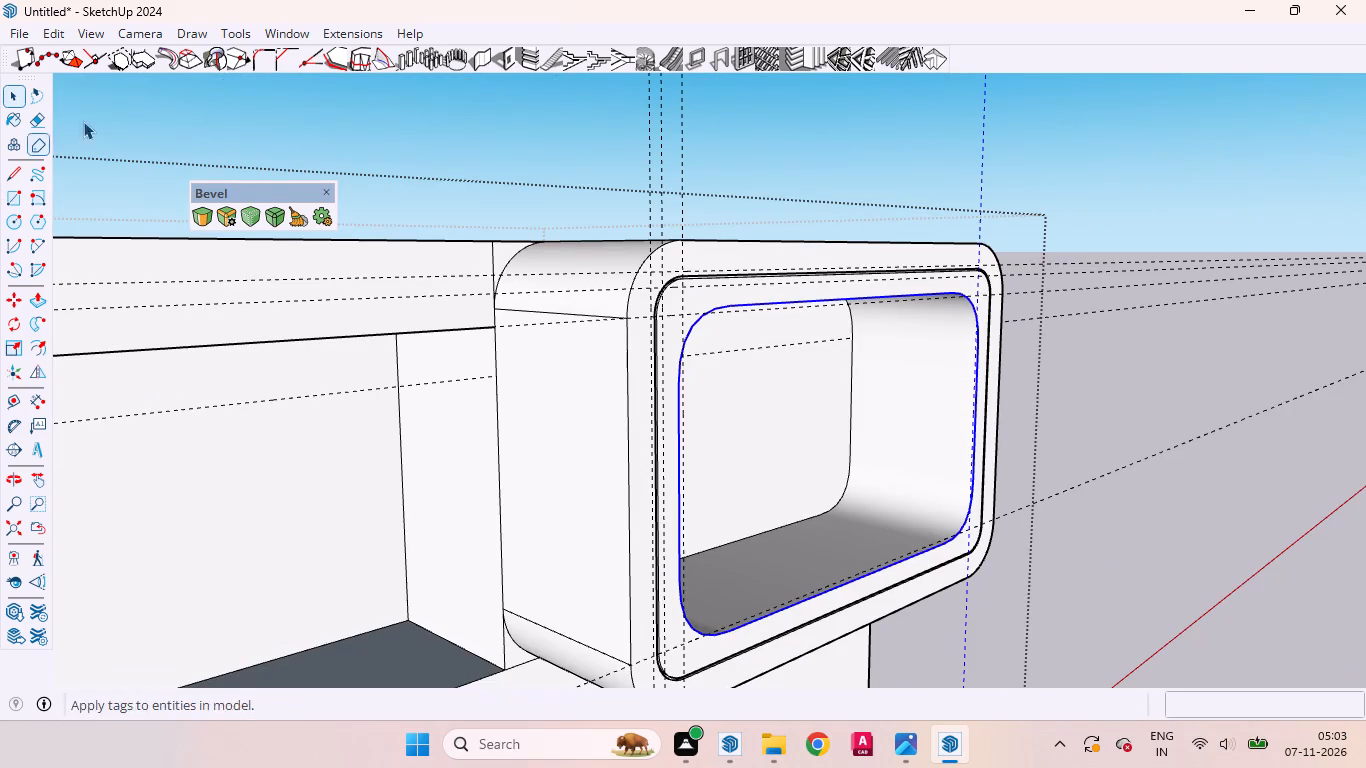
# Bevel the selected edge loop of the front opening with an offset of about 2 3/4" and 6 segments.
pyautogui.click(196, 212)
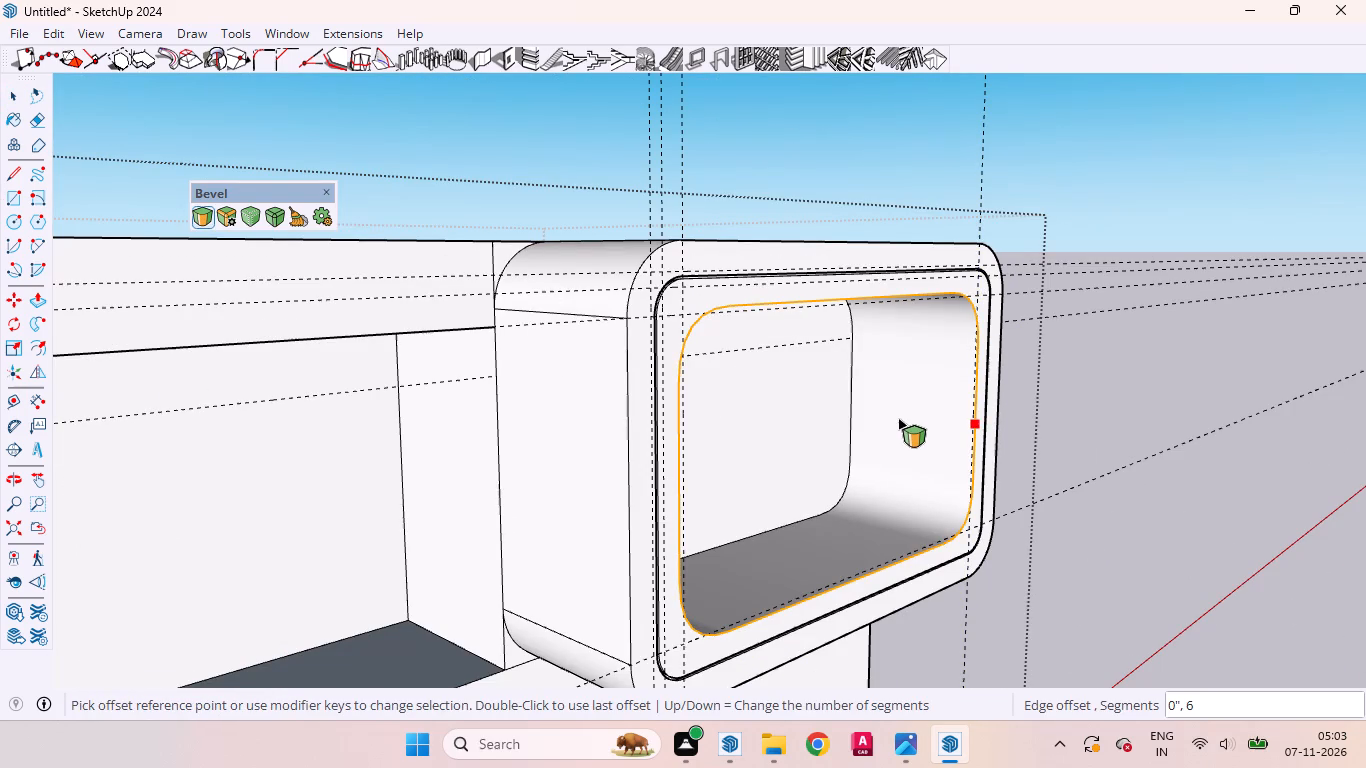
pyautogui.moveTo(894, 425); pyautogui.dragTo(805, 470, button='middle')
pyautogui.scroll(-4, 823, 443)
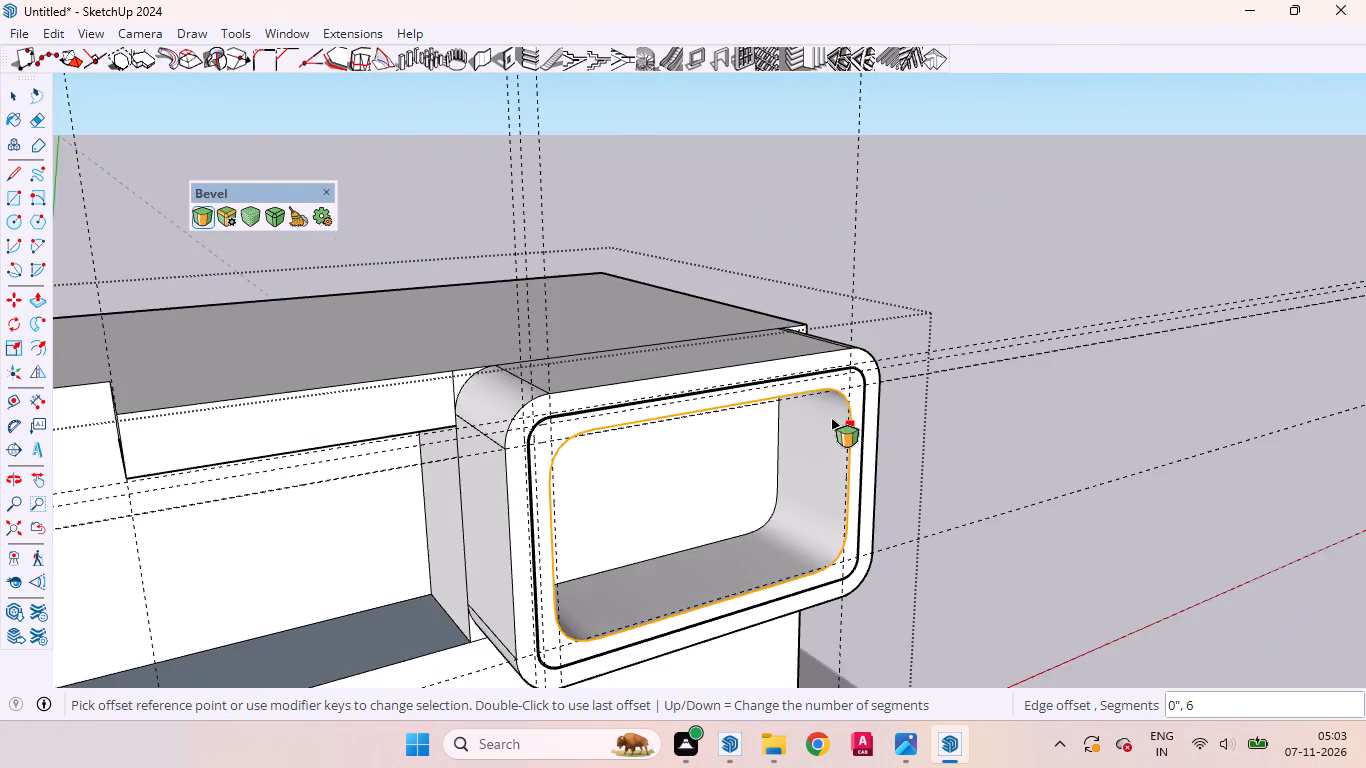
pyautogui.scroll(-3, 831, 418)
pyautogui.scroll(9, 827, 449)
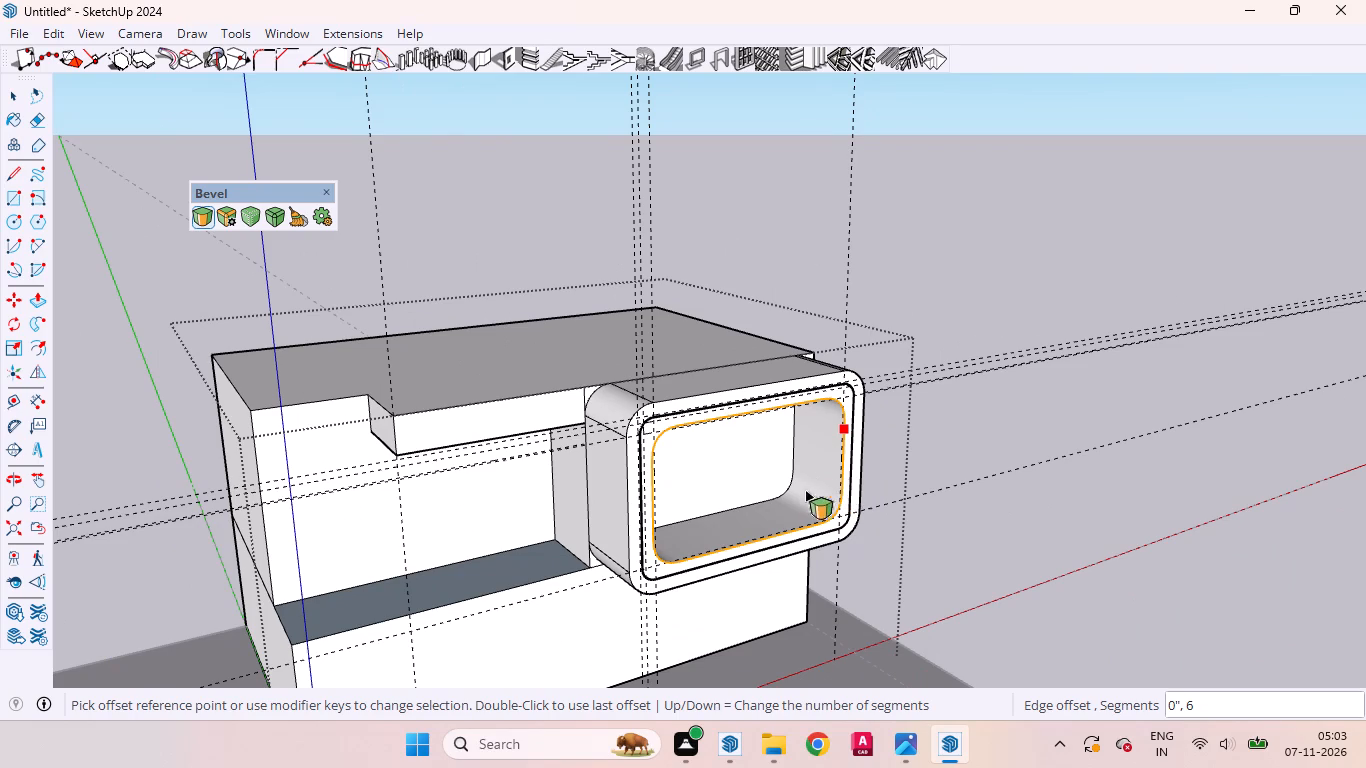
pyautogui.scroll(5, 833, 471)
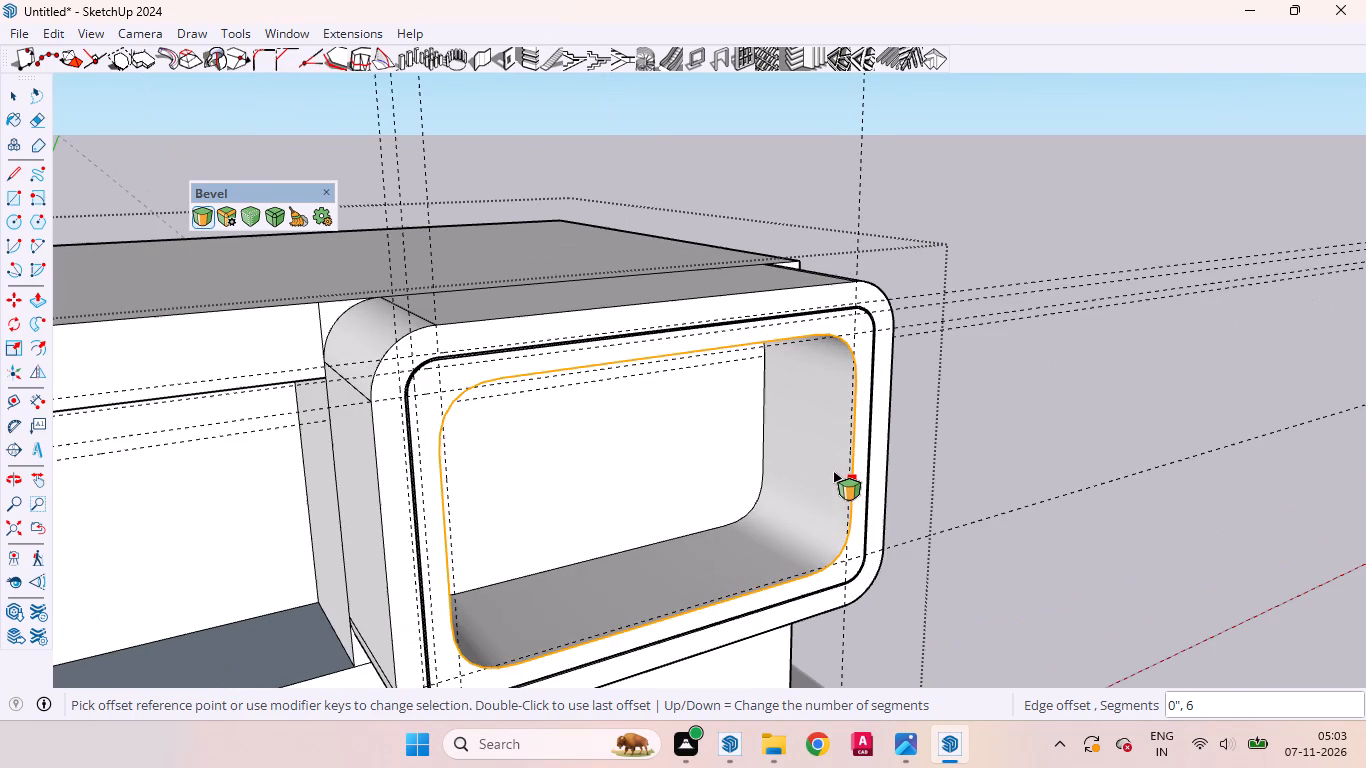
pyautogui.click(833, 471)
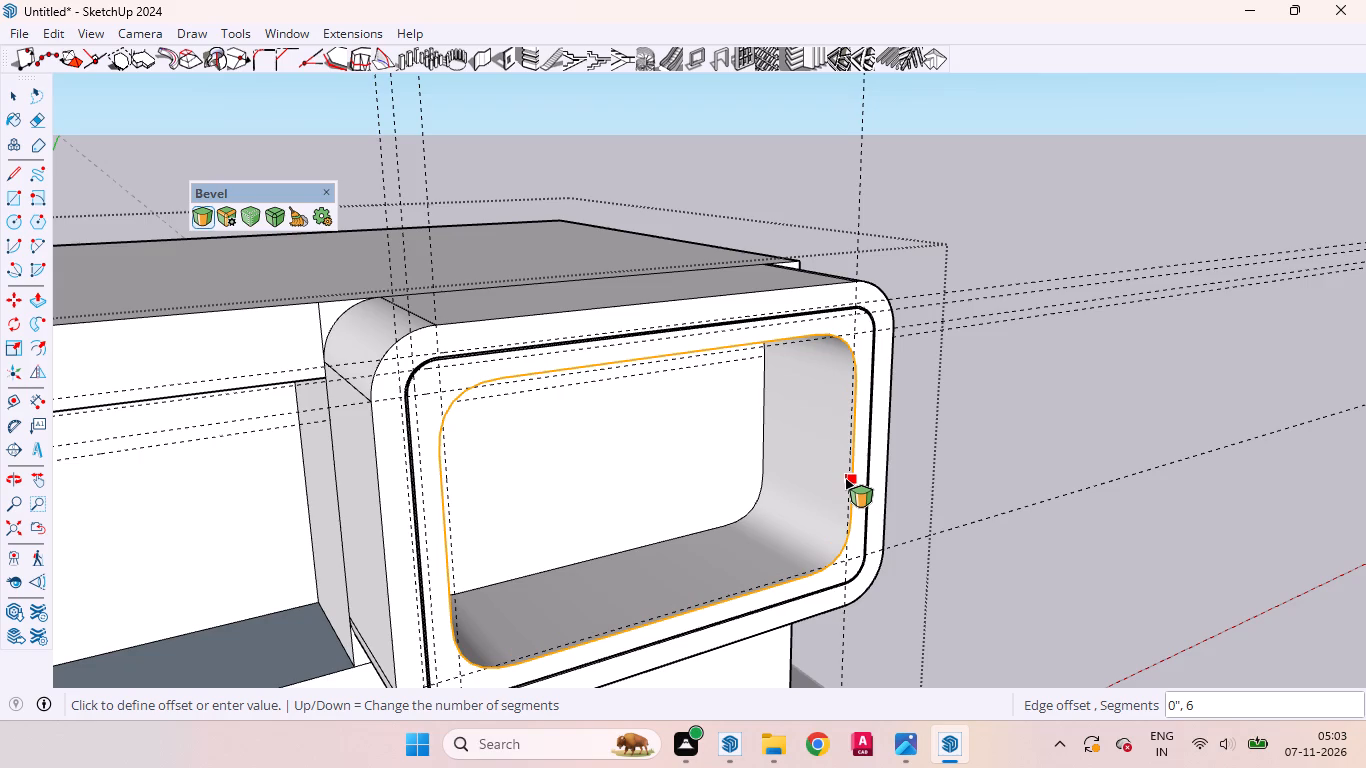
pyautogui.scroll(5, 845, 478)
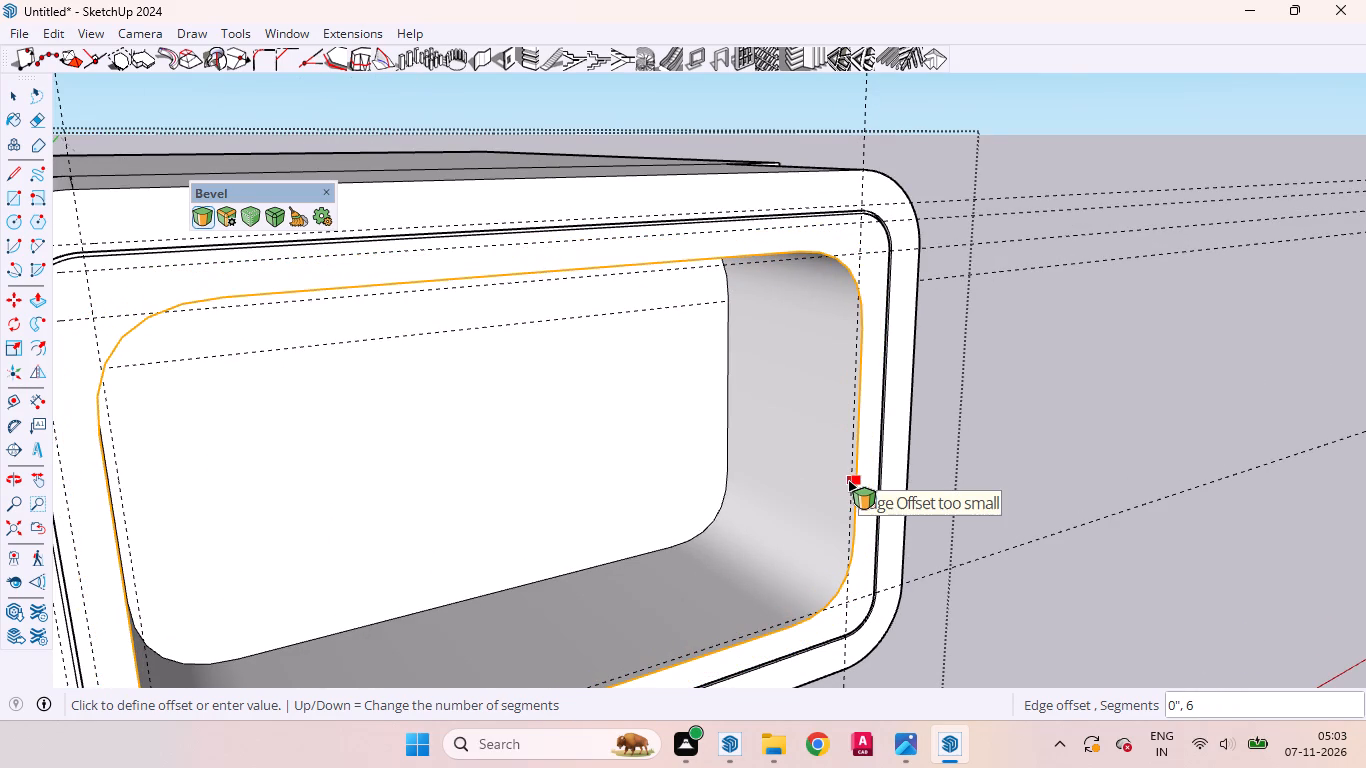
pyautogui.scroll(11, 848, 480)
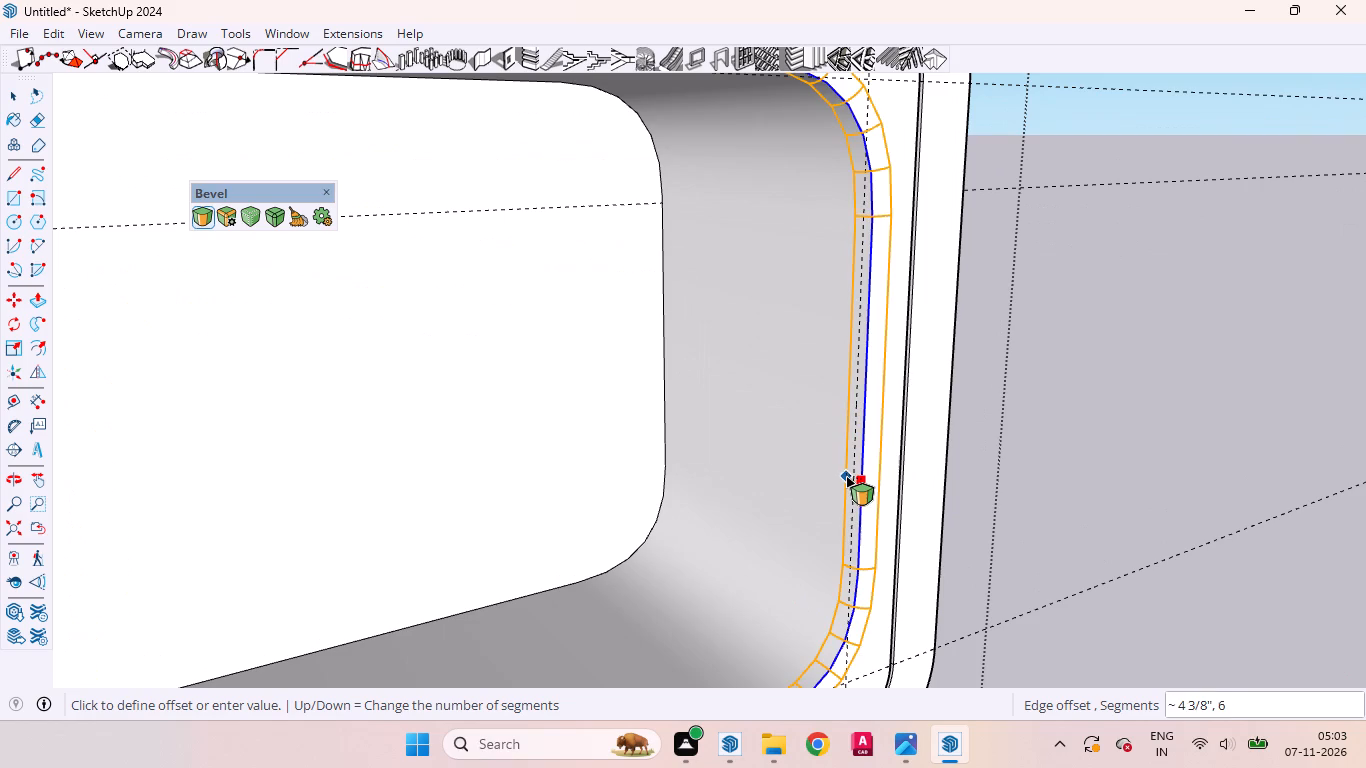
pyautogui.scroll(11, 844, 475)
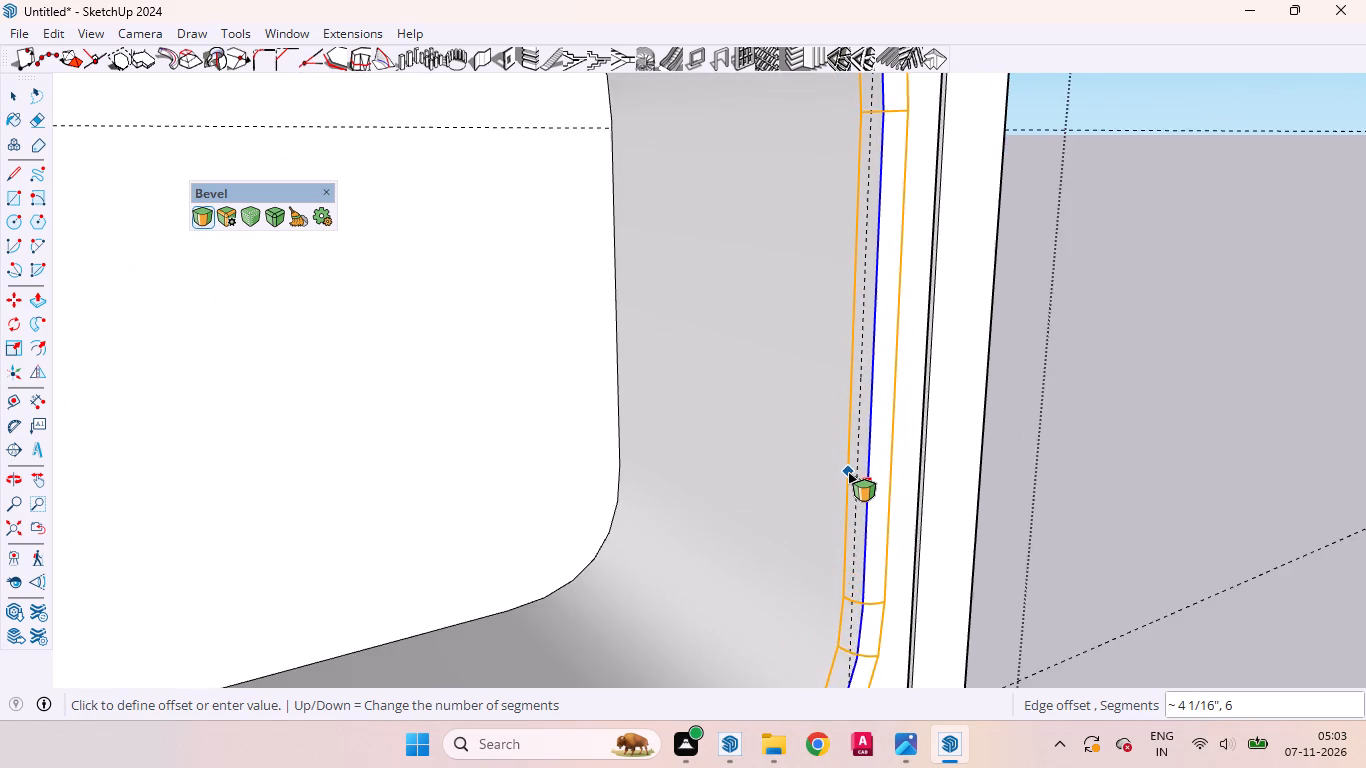
pyautogui.scroll(13, 848, 472)
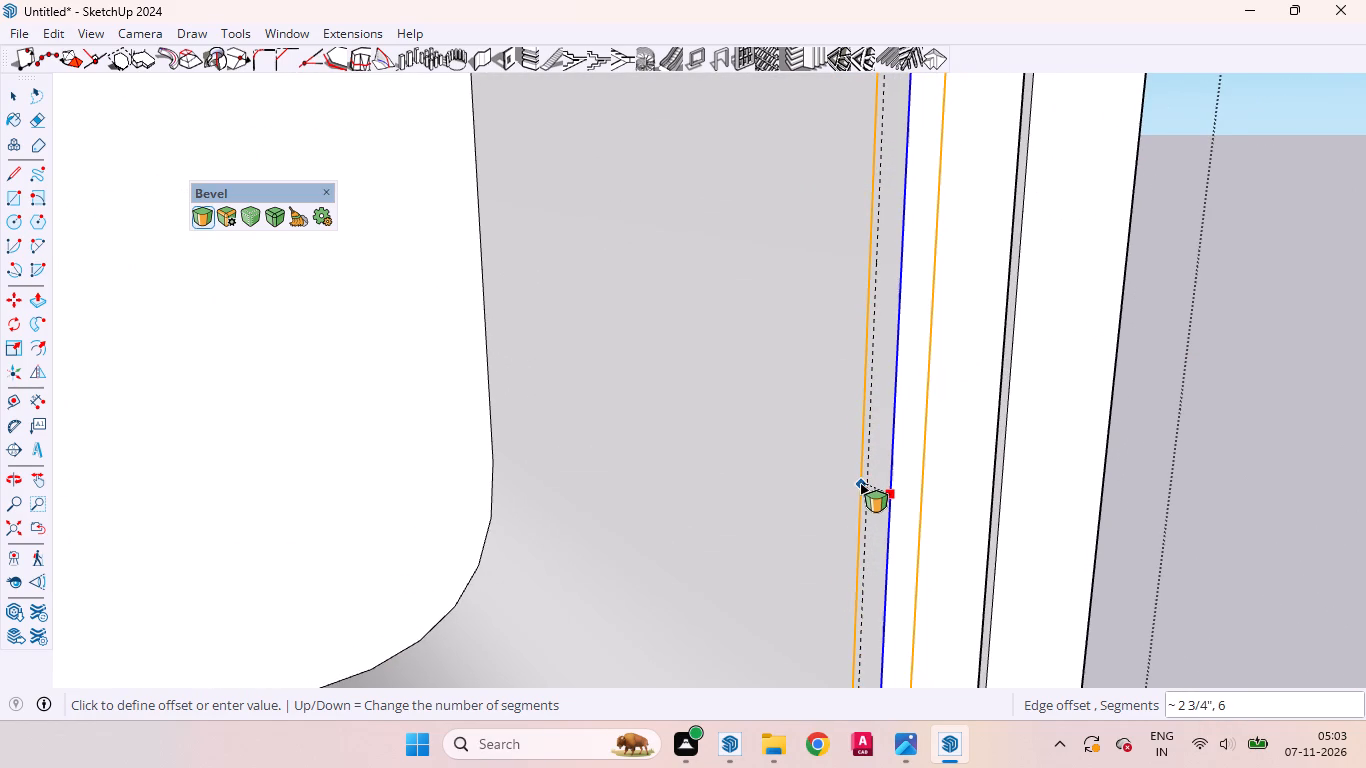
pyautogui.click(861, 485)
# Examine the bevelled rim of the front opening and its rounded corners from above, below and close up.
pyautogui.scroll(-3, 800, 445)
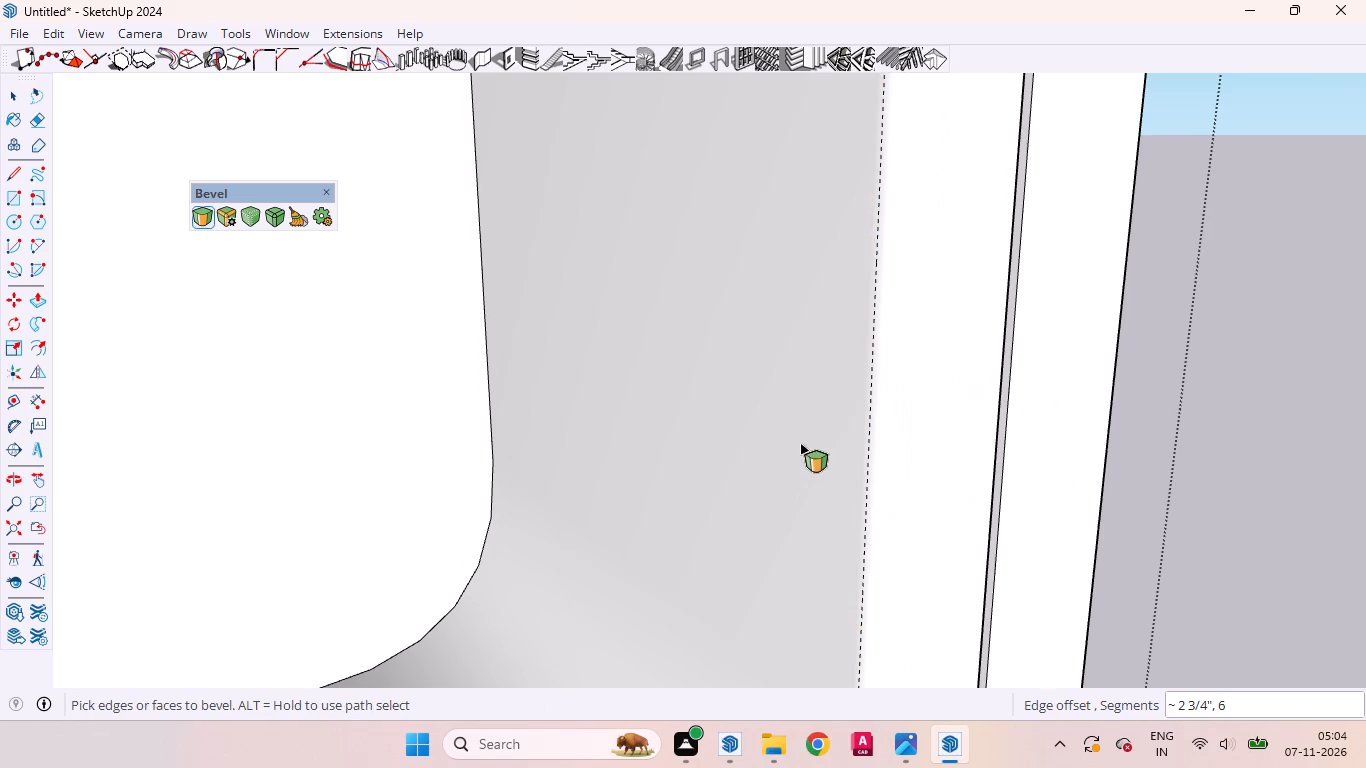
pyautogui.scroll(-2, 800, 443)
pyautogui.scroll(1, 800, 443)
pyautogui.scroll(-14, 801, 443)
pyautogui.scroll(-10, 974, 406)
pyautogui.scroll(1, 999, 391)
pyautogui.scroll(-4, 1005, 388)
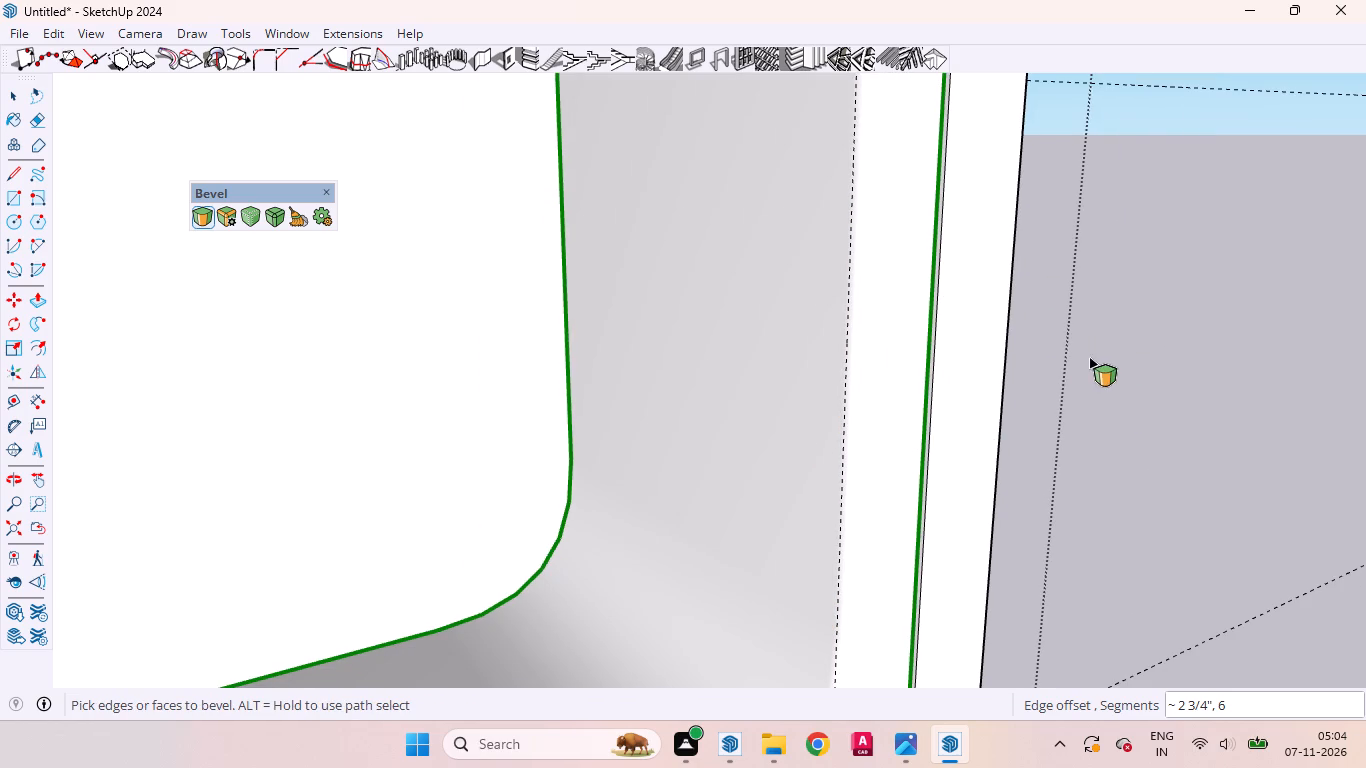
pyautogui.scroll(-10, 1089, 357)
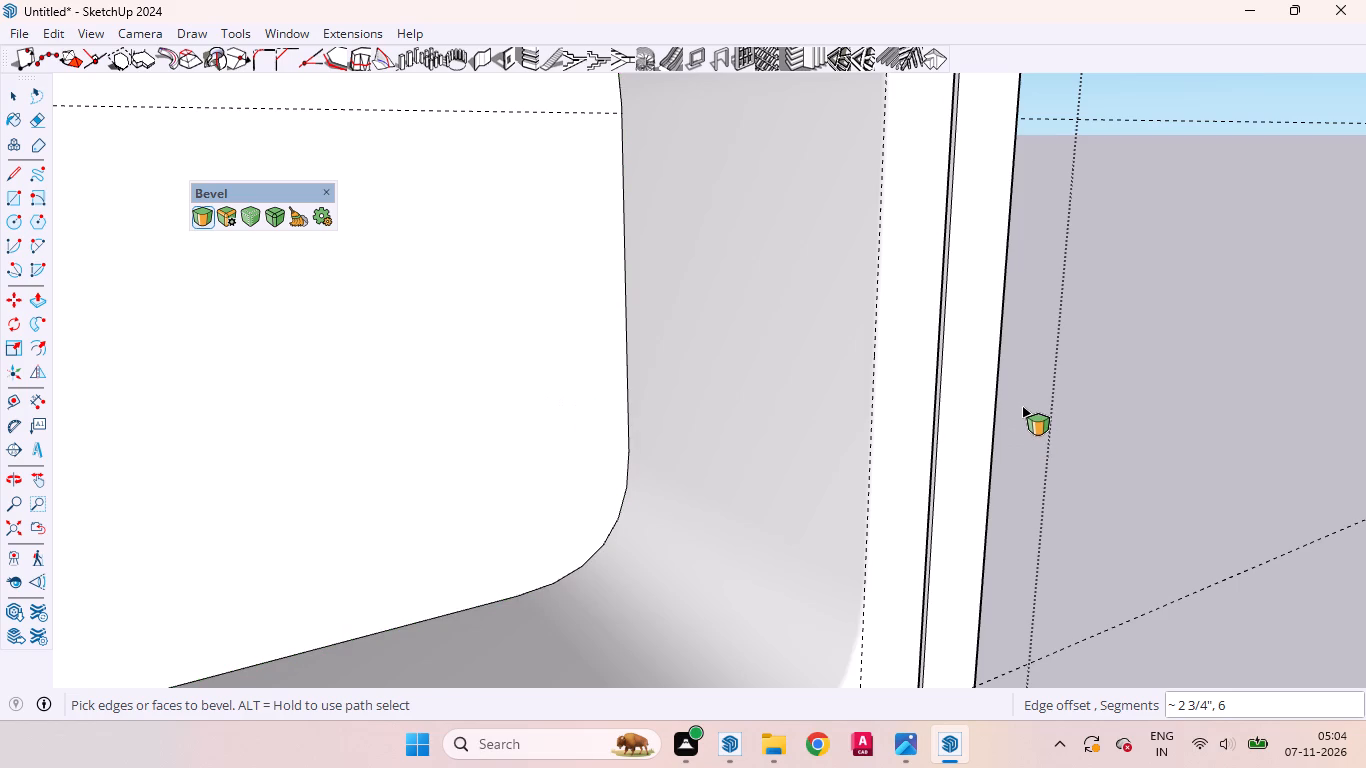
pyautogui.press('space')
pyautogui.scroll(-13, 1041, 380)
pyautogui.moveTo(1002, 334); pyautogui.dragTo(935, 340, button='middle')
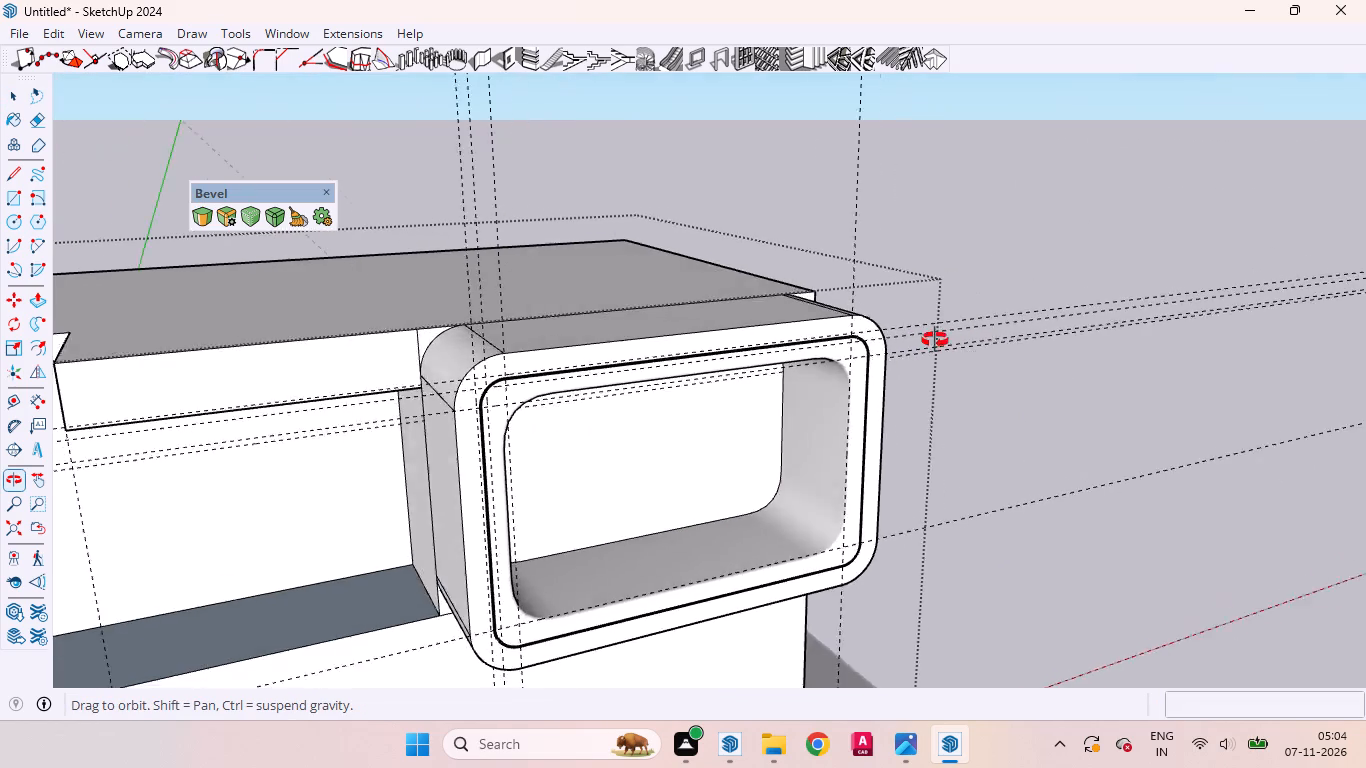
pyautogui.moveTo(935, 340); pyautogui.dragTo(887, 212, button='middle')
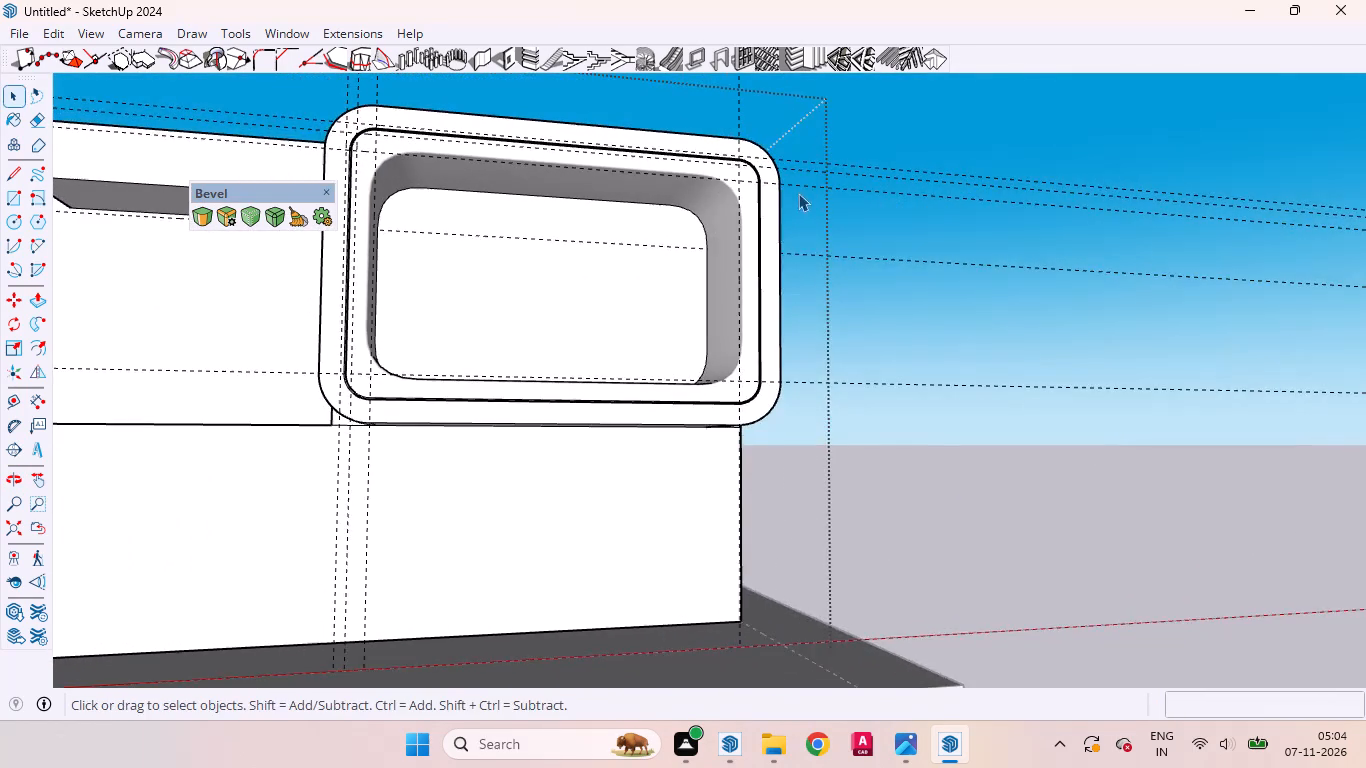
pyautogui.scroll(17, 794, 192)
pyautogui.moveTo(756, 191); pyautogui.dragTo(838, 334, button='middle')
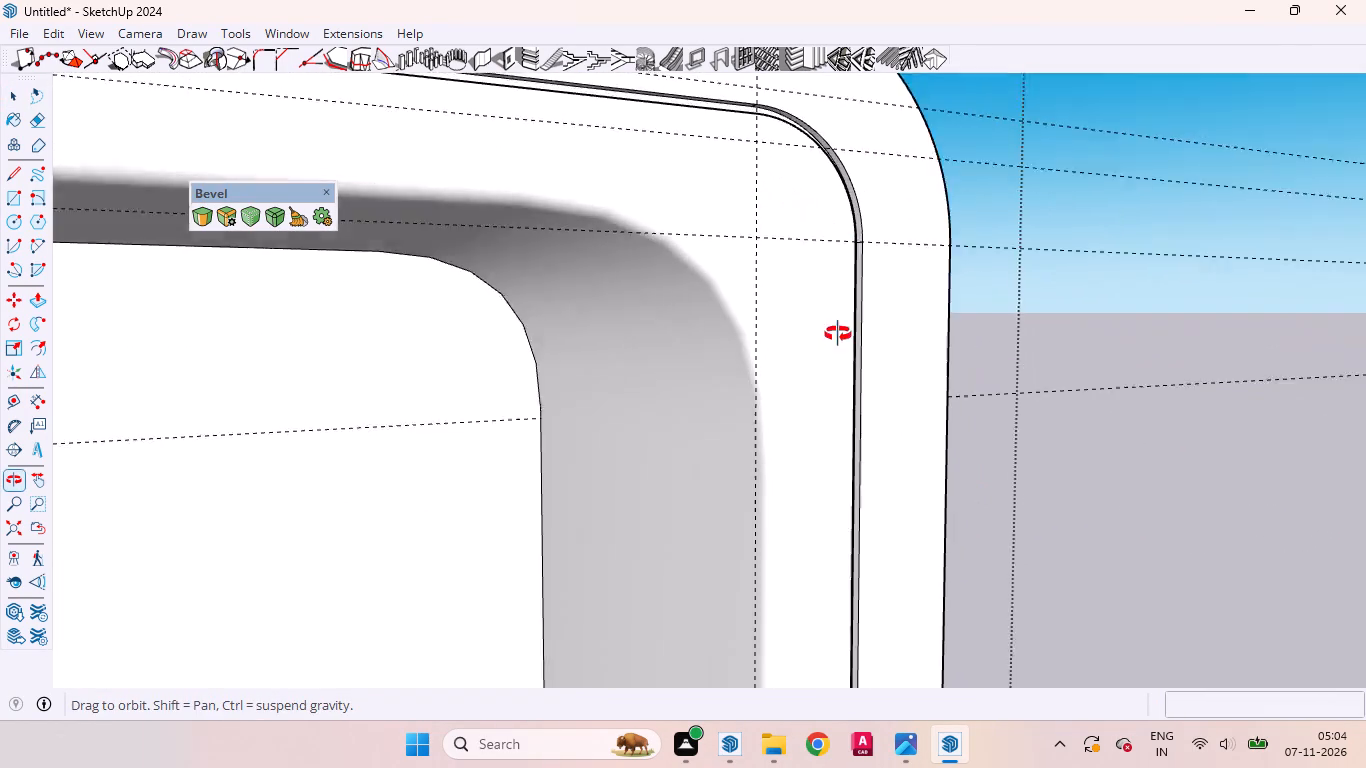
pyautogui.moveTo(838, 334); pyautogui.dragTo(826, 369, button='middle')
# Select the outer and inner front edges of the frame groove along its far vertical side and far upper corner.
pyautogui.scroll(9, 898, 202)
pyautogui.scroll(-3, 835, 329)
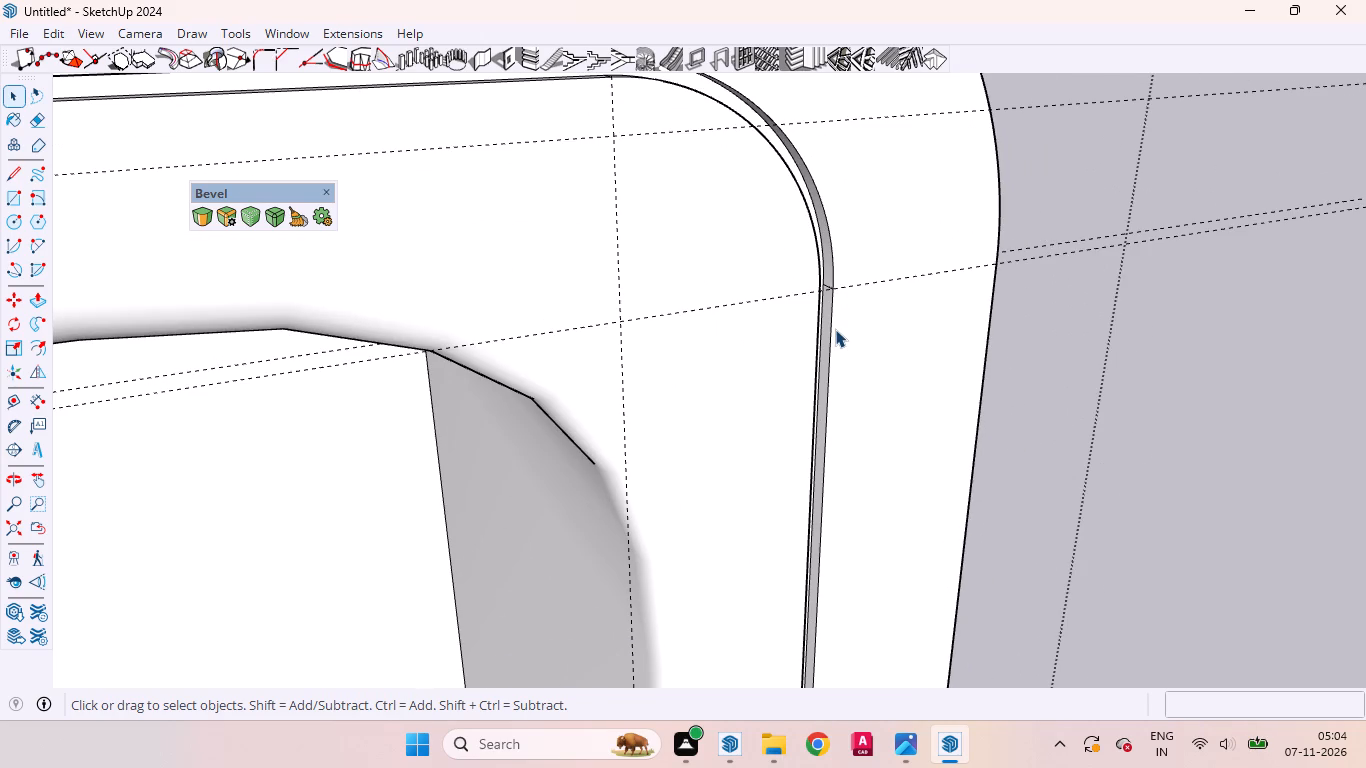
pyautogui.scroll(5, 832, 300)
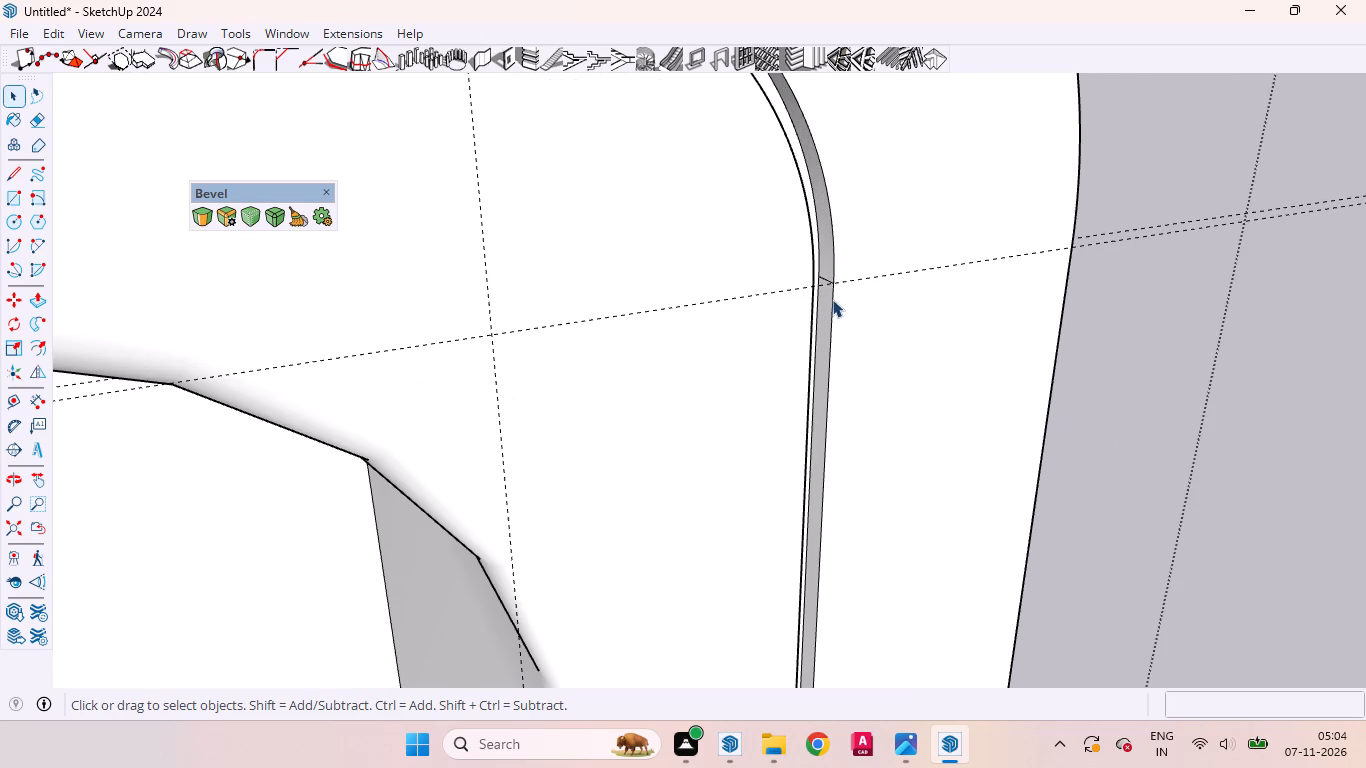
pyautogui.click(834, 303)
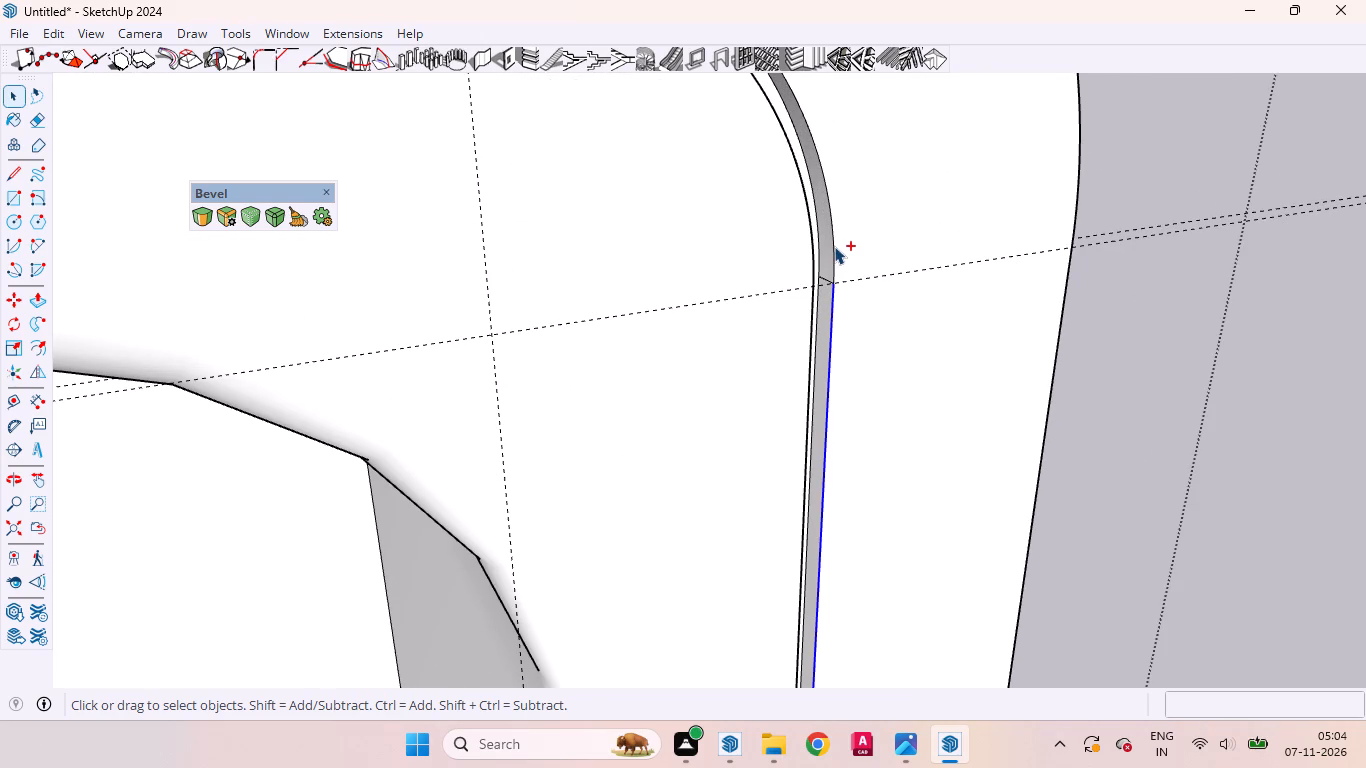
pyautogui.keyDown('ctrl'); pyautogui.click(834, 246); pyautogui.keyUp('ctrl')
pyautogui.keyDown('ctrl'); pyautogui.scroll(-15, 849, 348); pyautogui.keyUp('ctrl')
pyautogui.keyDown('ctrl'); pyautogui.scroll(6, 861, 227); pyautogui.keyUp('ctrl')
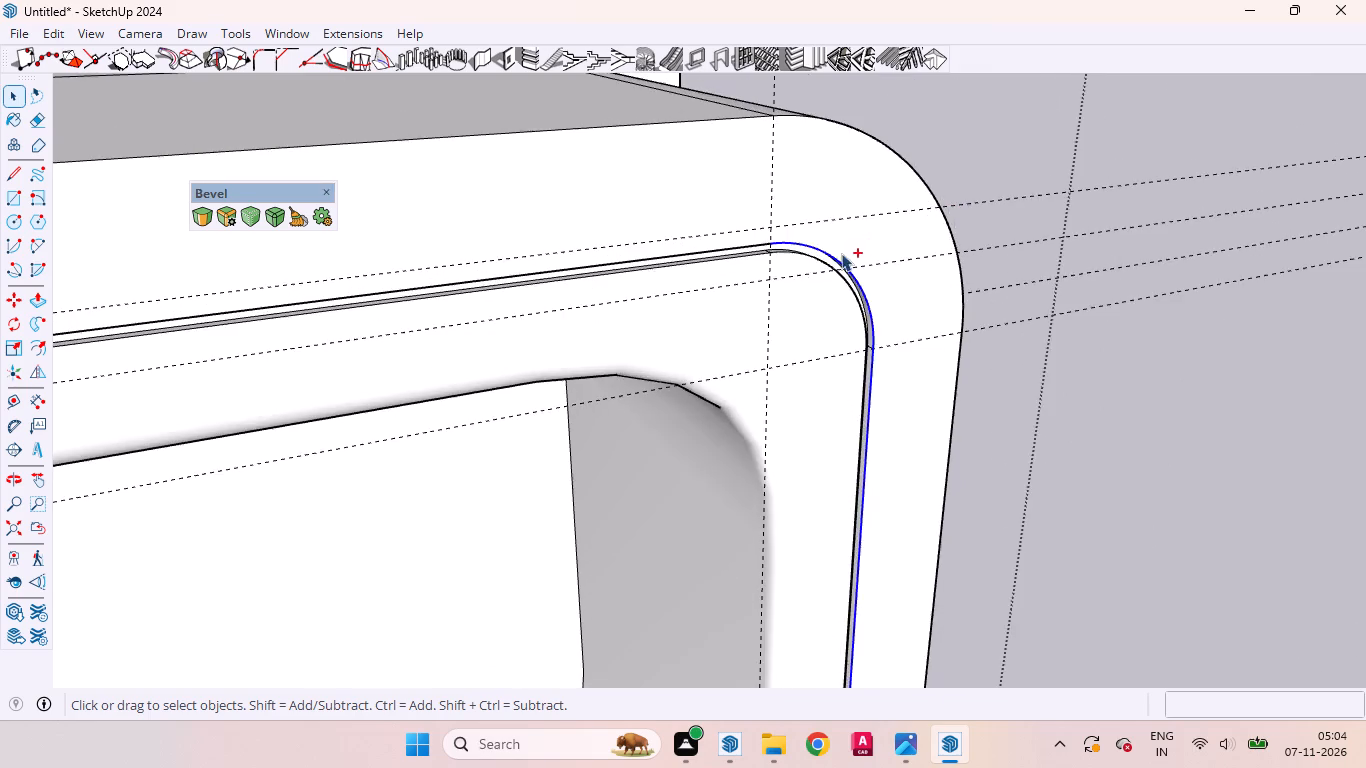
pyautogui.keyDown('ctrl'); pyautogui.scroll(8, 841, 253); pyautogui.keyUp('ctrl')
pyautogui.keyDown('ctrl'); pyautogui.scroll(-1, 830, 274); pyautogui.keyUp('ctrl')
pyautogui.keyDown('ctrl'); pyautogui.scroll(1, 830, 274); pyautogui.keyUp('ctrl')
pyautogui.keyDown('ctrl'); pyautogui.click(817, 286); pyautogui.keyUp('ctrl')
pyautogui.keyDown('ctrl'); pyautogui.scroll(-8, 799, 224); pyautogui.keyUp('ctrl')
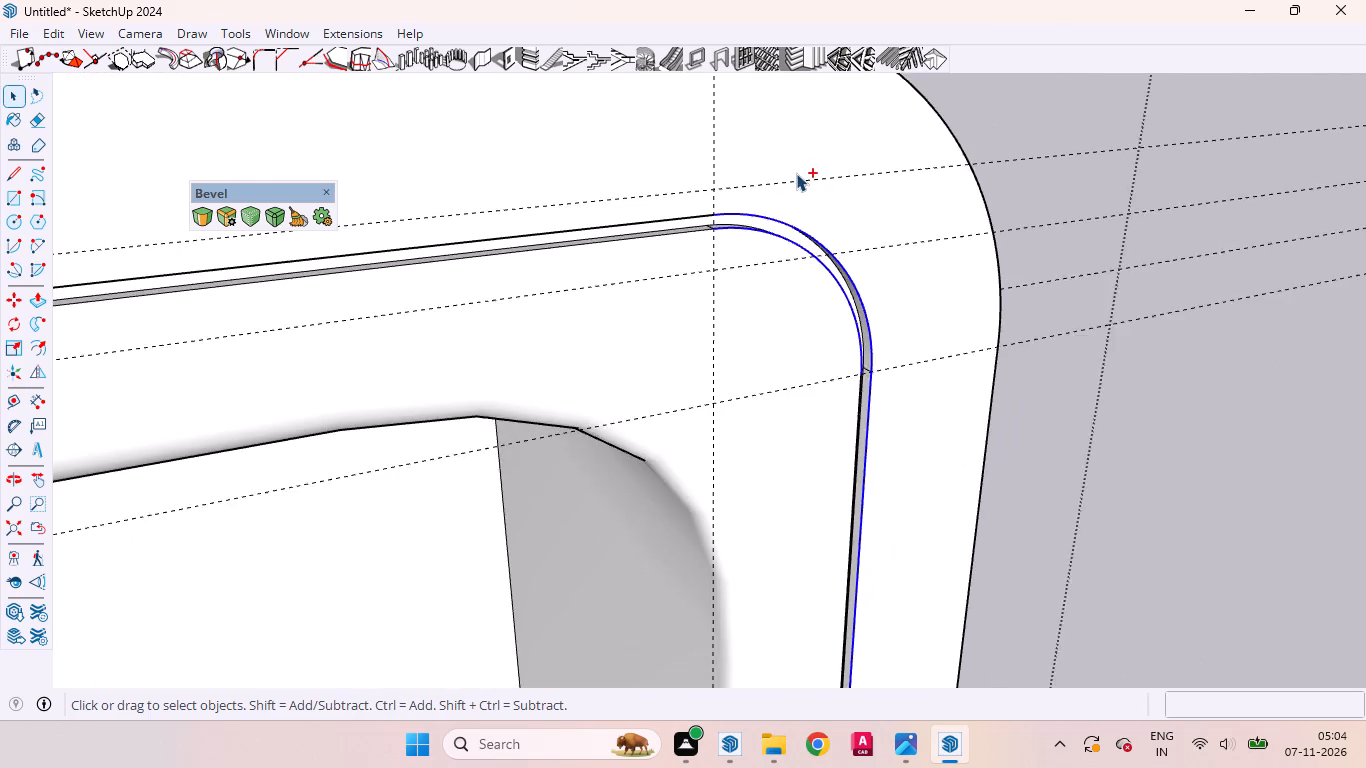
pyautogui.keyDown('ctrl'); pyautogui.scroll(-2, 796, 173); pyautogui.keyUp('ctrl')
pyautogui.keyDown('ctrl'); pyautogui.scroll(5, 833, 413); pyautogui.keyUp('ctrl')
pyautogui.keyDown('ctrl'); pyautogui.scroll(8, 846, 292); pyautogui.keyUp('ctrl')
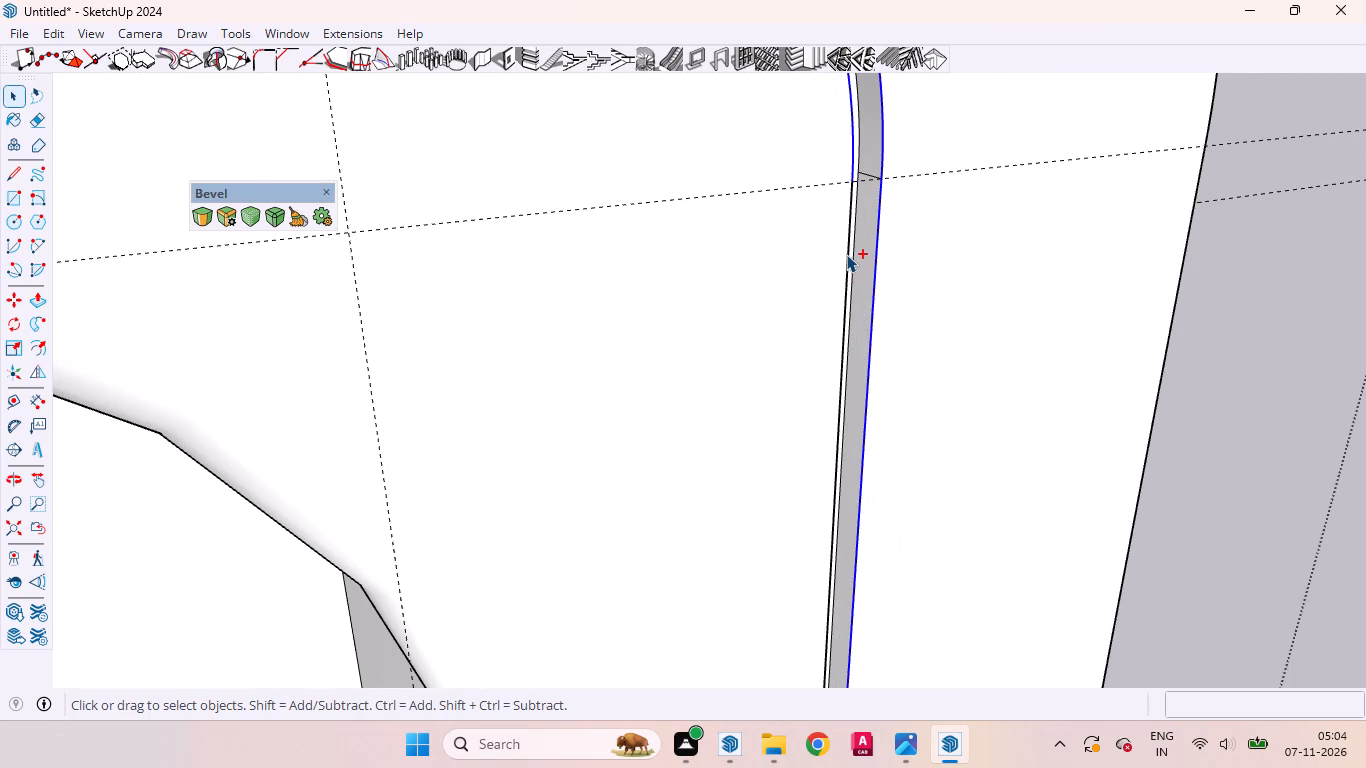
pyautogui.keyDown('ctrl'); pyautogui.click(846, 262); pyautogui.keyUp('ctrl')
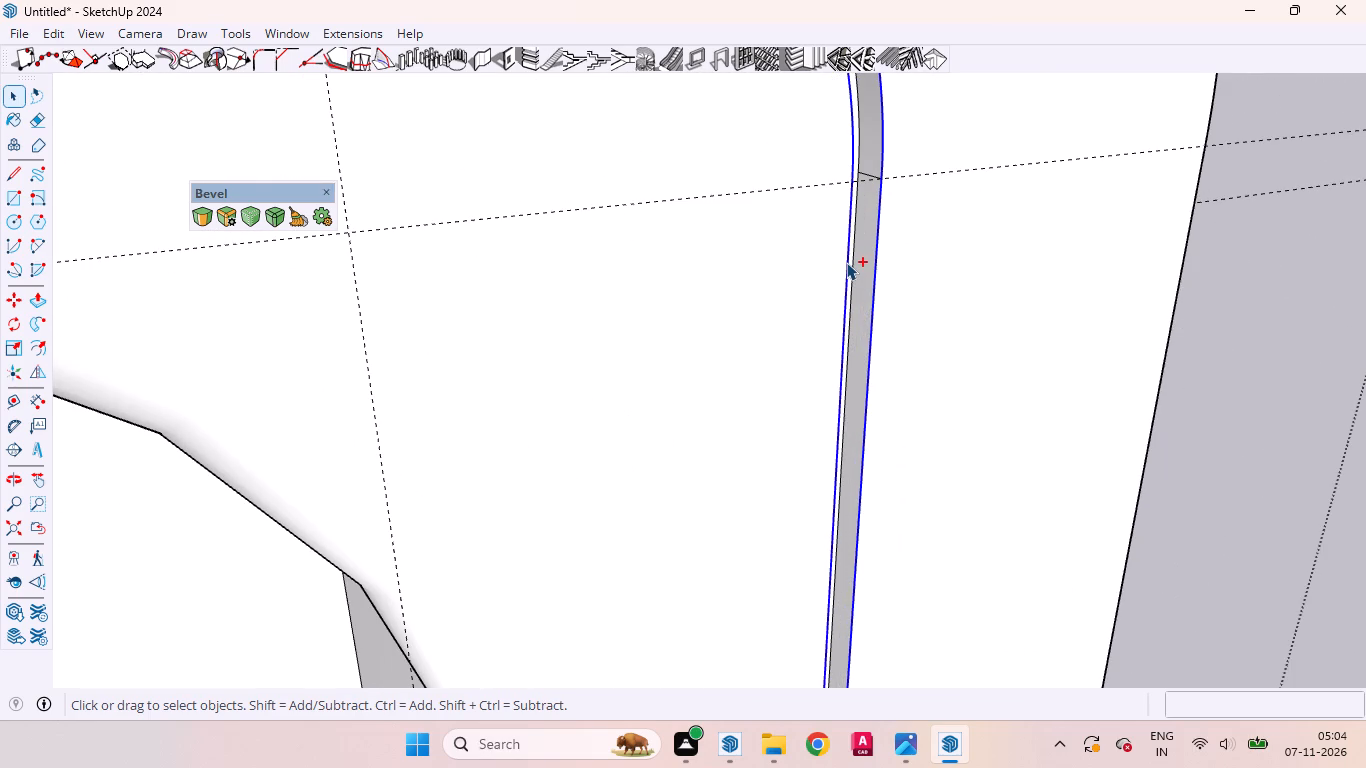
# Add the outer and inner front edges of the frame groove at its far lower corner and along the bottom to the selection.
pyautogui.keyDown('ctrl'); pyautogui.scroll(-20, 848, 261); pyautogui.keyUp('ctrl')
pyautogui.keyDown('ctrl'); pyautogui.scroll(-7, 848, 261); pyautogui.keyUp('ctrl')
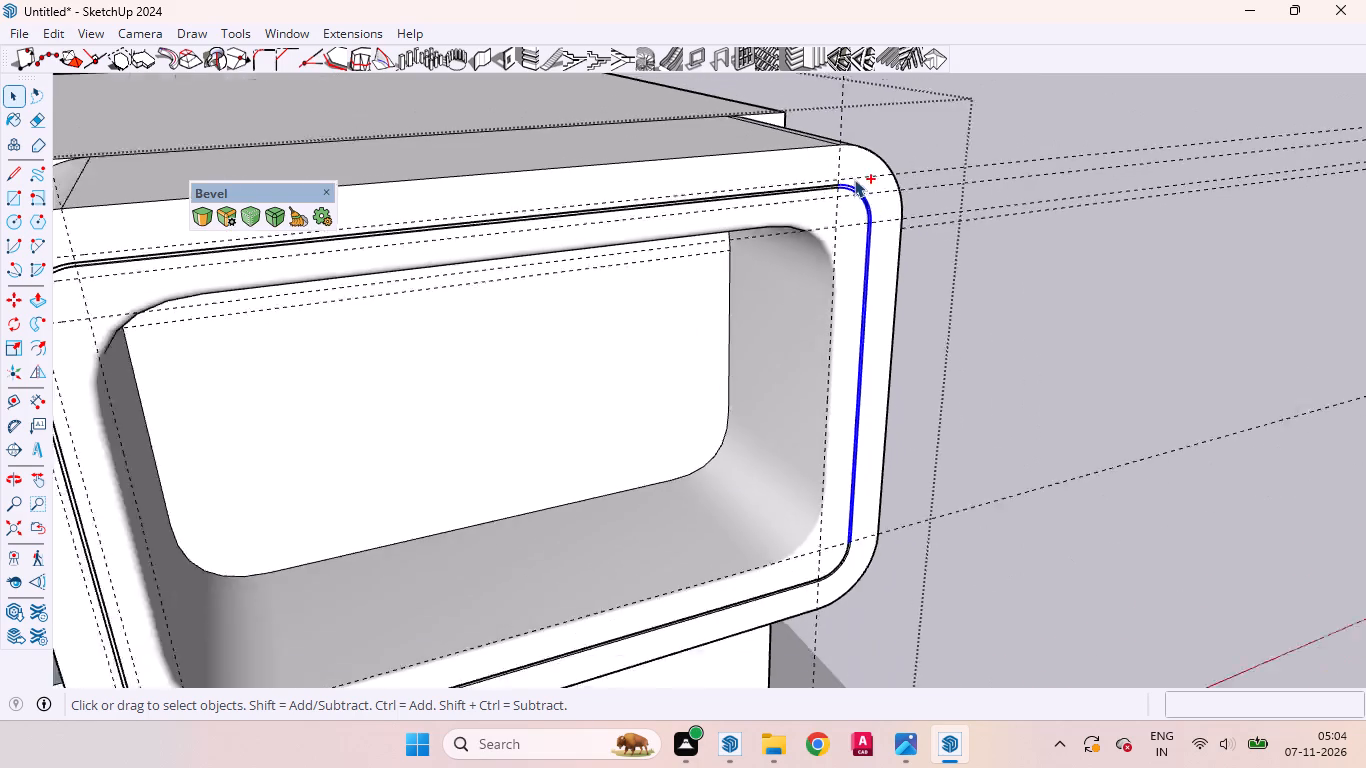
pyautogui.keyDown('ctrl'); pyautogui.scroll(-2, 854, 179); pyautogui.keyUp('ctrl')
pyautogui.keyDown('ctrl'); pyautogui.scroll(20, 853, 478); pyautogui.keyUp('ctrl')
pyautogui.keyDown('ctrl'); pyautogui.scroll(3, 853, 478); pyautogui.keyUp('ctrl')
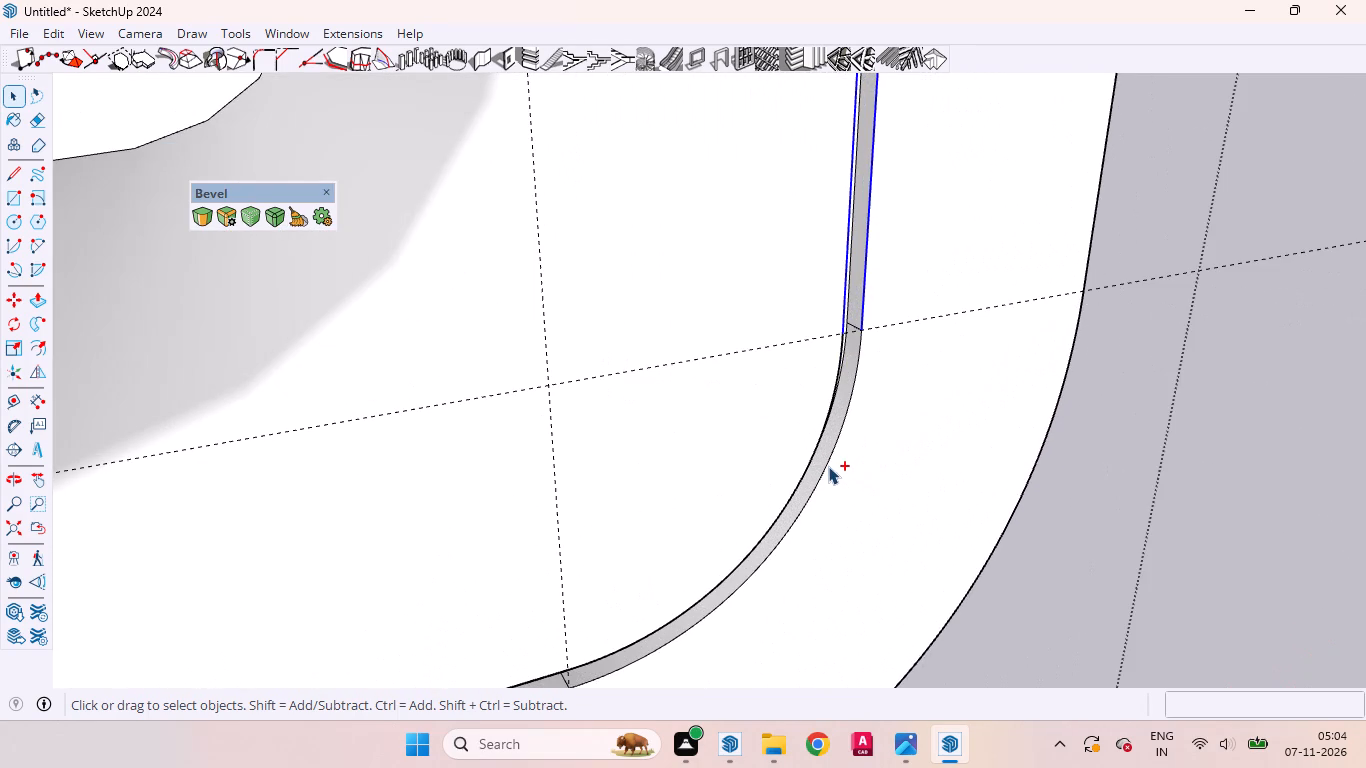
pyautogui.keyDown('ctrl'); pyautogui.click(828, 466); pyautogui.keyUp('ctrl')
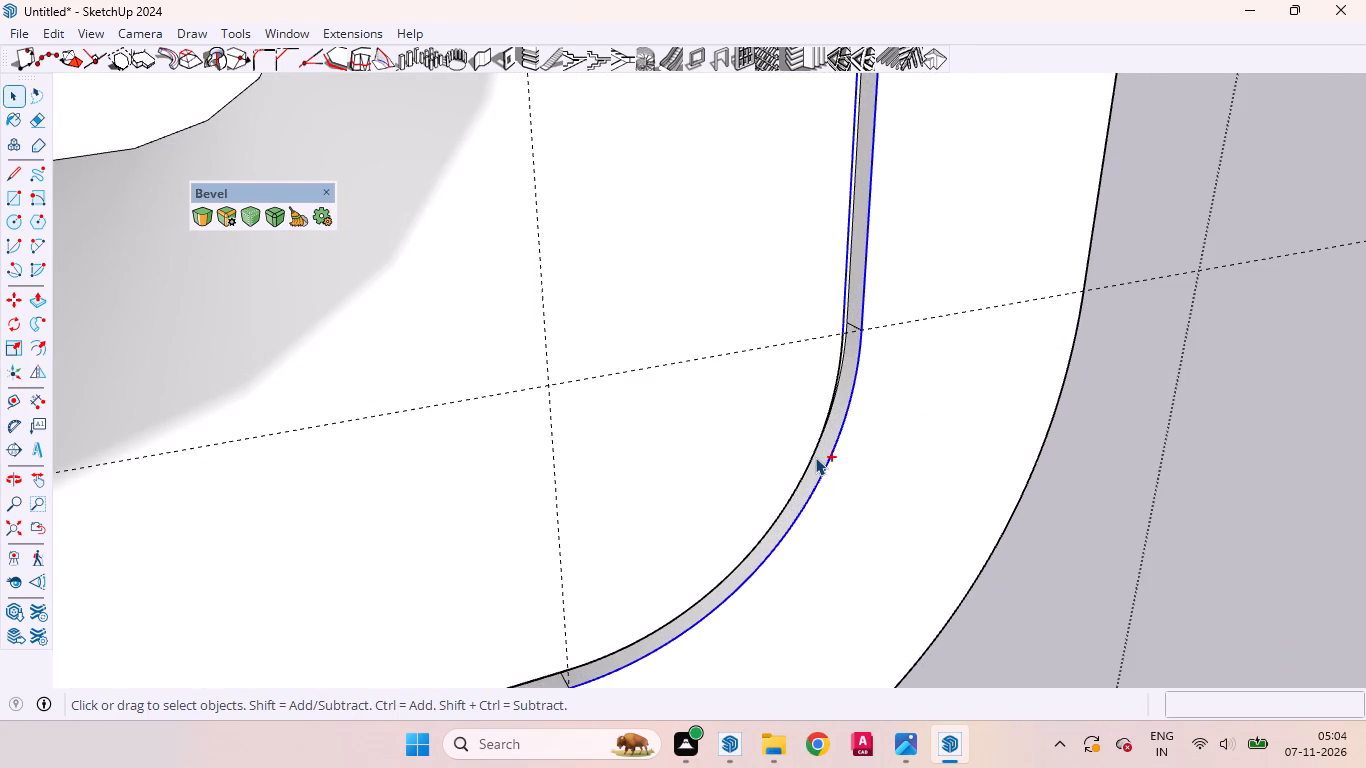
pyautogui.keyDown('ctrl'); pyautogui.click(814, 457); pyautogui.keyUp('ctrl')
pyautogui.keyDown('ctrl'); pyautogui.scroll(-6, 874, 393); pyautogui.keyUp('ctrl')
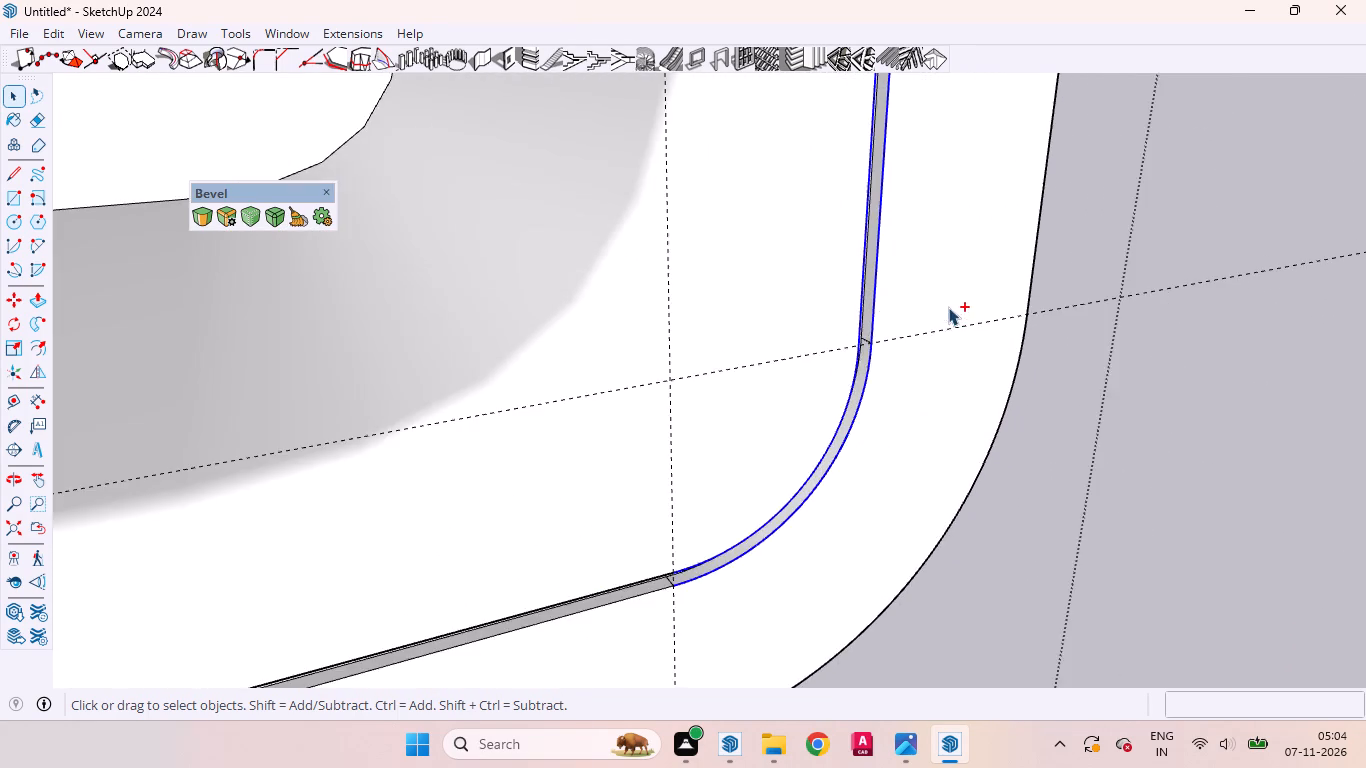
pyautogui.keyDown('ctrl'); pyautogui.scroll(-2, 948, 307); pyautogui.keyUp('ctrl')
pyautogui.keyDown('ctrl'); pyautogui.scroll(9, 731, 557); pyautogui.keyUp('ctrl')
pyautogui.keyDown('ctrl'); pyautogui.scroll(2, 728, 475); pyautogui.keyUp('ctrl')
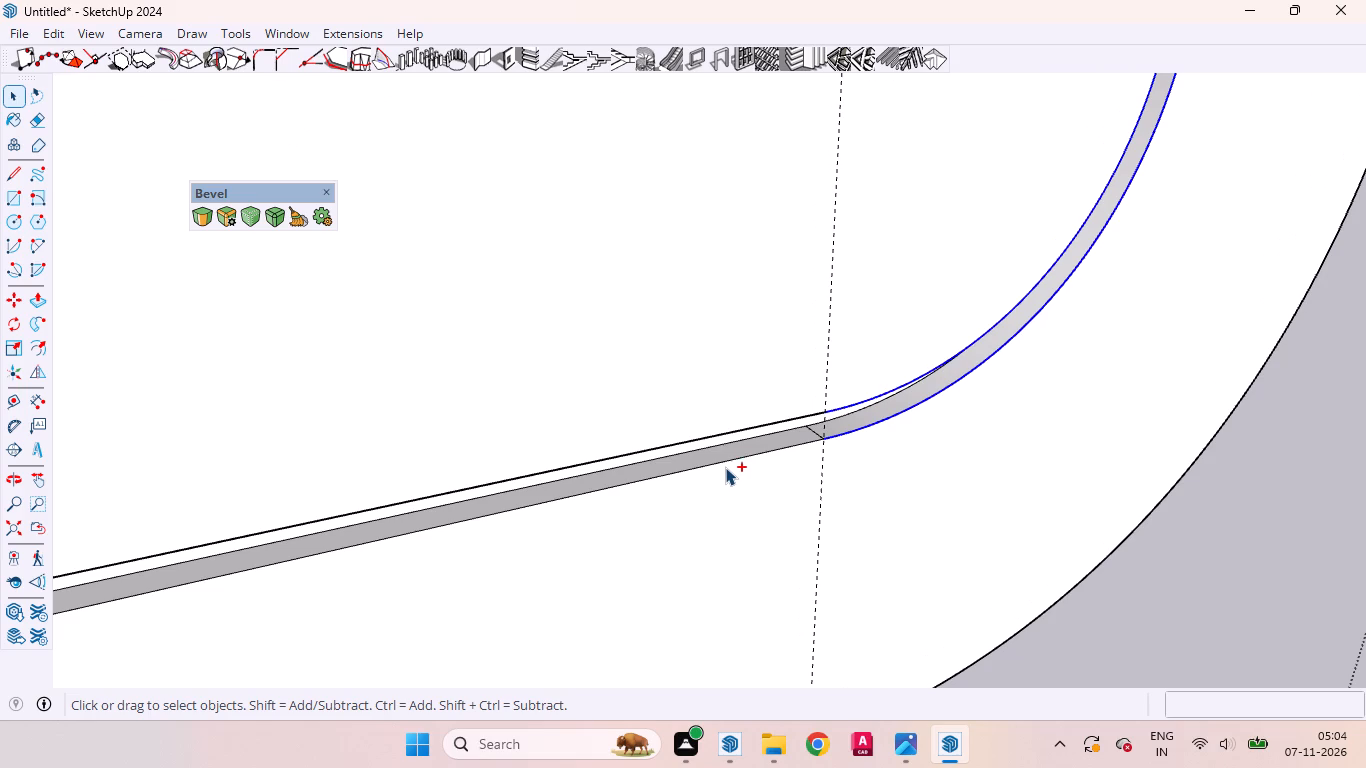
pyautogui.keyDown('ctrl'); pyautogui.click(722, 463); pyautogui.keyUp('ctrl')
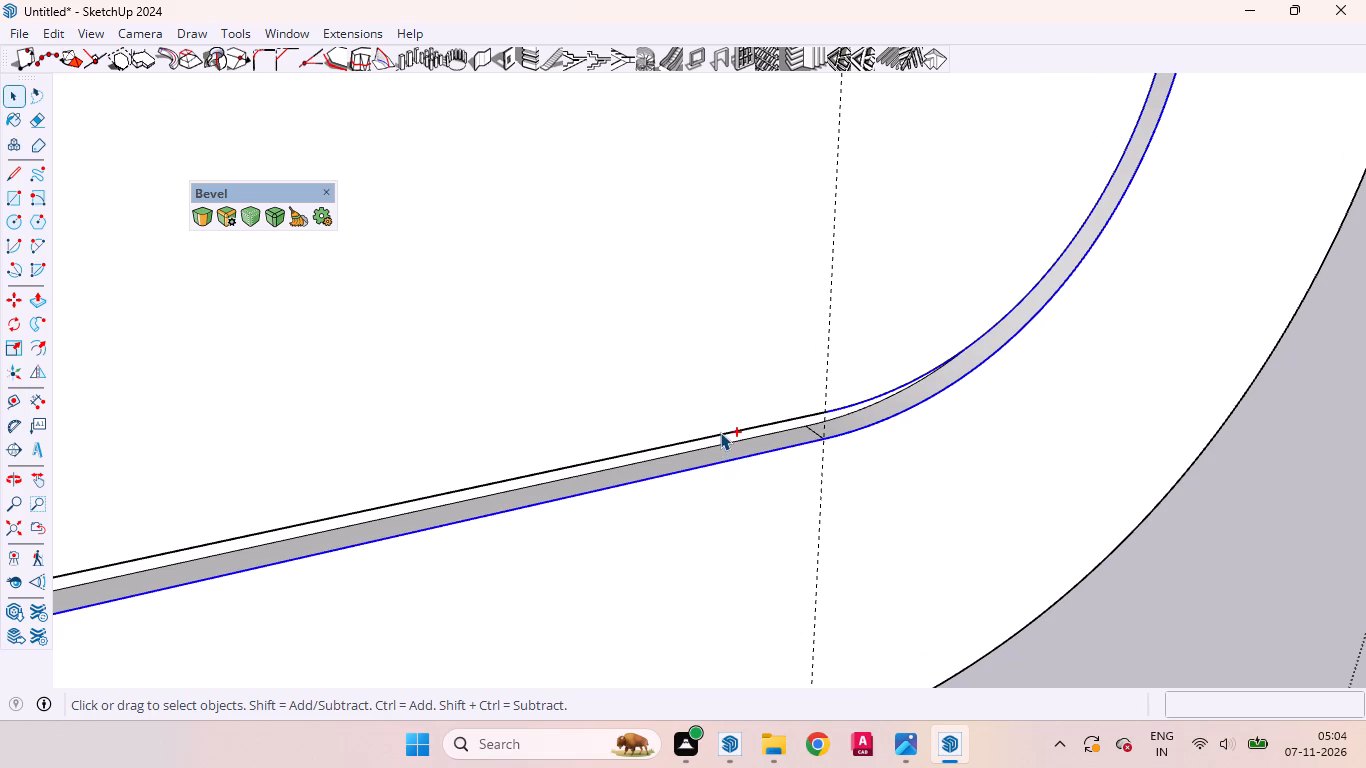
pyautogui.keyDown('ctrl'); pyautogui.click(720, 432); pyautogui.keyUp('ctrl')
# Add the groove's outer and inner front edges at the near lower corner and along the near vertical side to the selection.
pyautogui.keyDown('ctrl'); pyautogui.scroll(-20, 1070, 326); pyautogui.keyUp('ctrl')
pyautogui.keyDown('ctrl'); pyautogui.scroll(-3, 1070, 326); pyautogui.keyUp('ctrl')
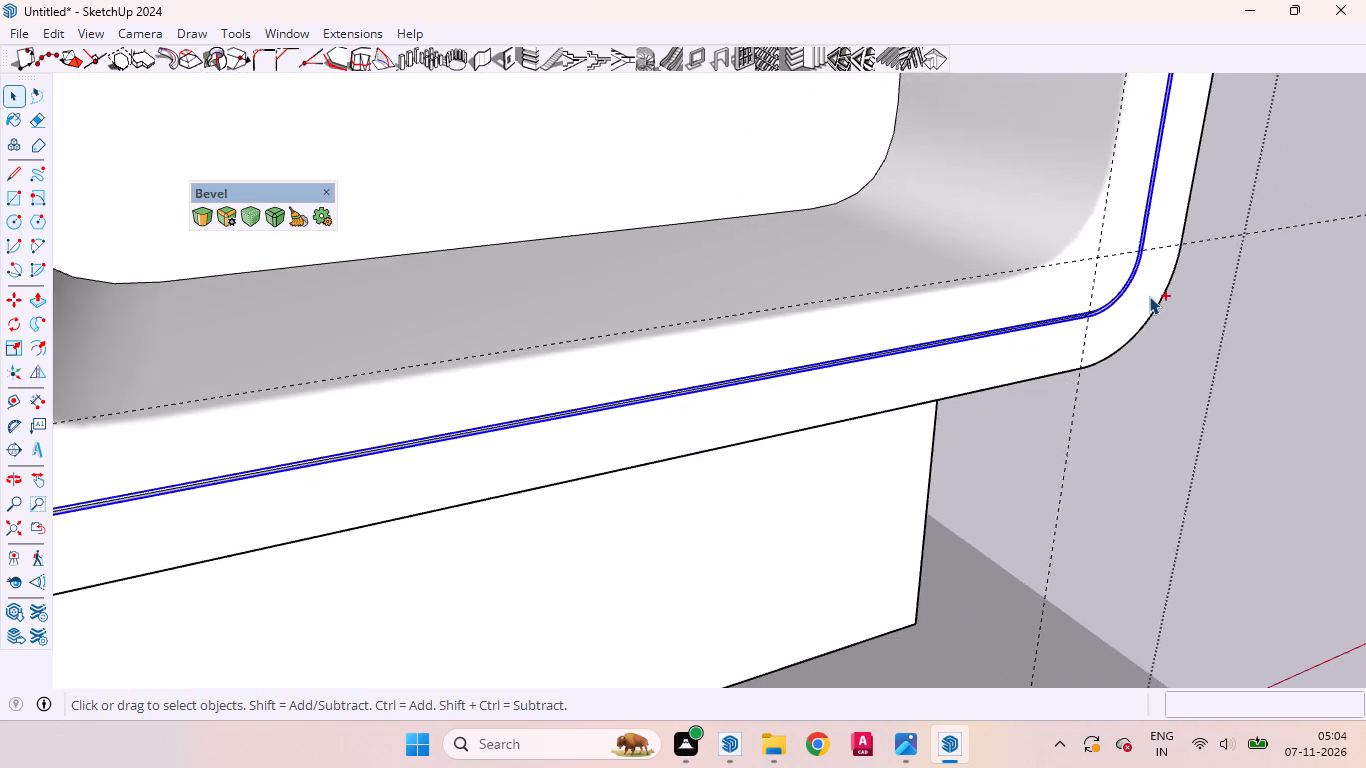
pyautogui.keyDown('ctrl'); pyautogui.scroll(-3, 1149, 296); pyautogui.keyUp('ctrl')
pyautogui.keyDown('ctrl'); pyautogui.scroll(15, 533, 451); pyautogui.keyUp('ctrl')
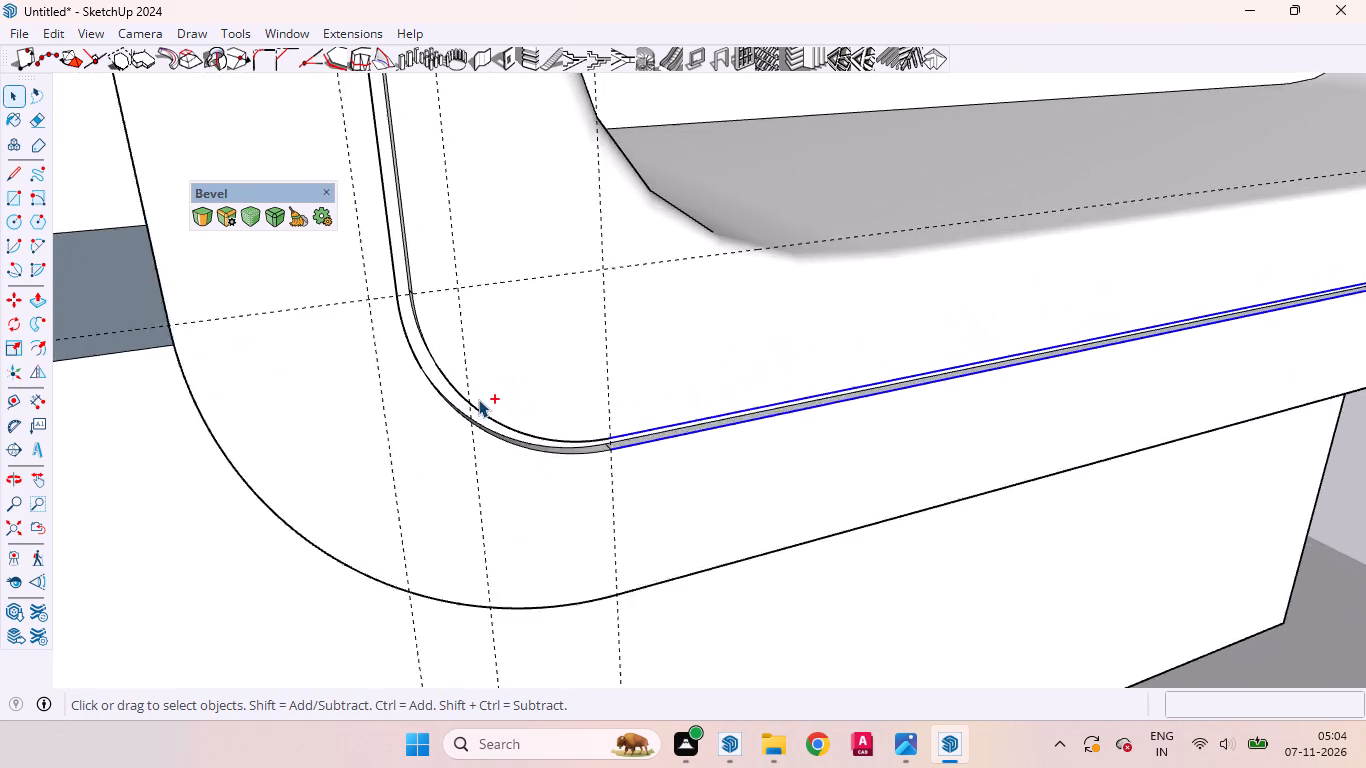
pyautogui.keyDown('ctrl'); pyautogui.scroll(1, 478, 399); pyautogui.keyUp('ctrl')
pyautogui.keyDown('ctrl'); pyautogui.click(476, 407); pyautogui.keyUp('ctrl')
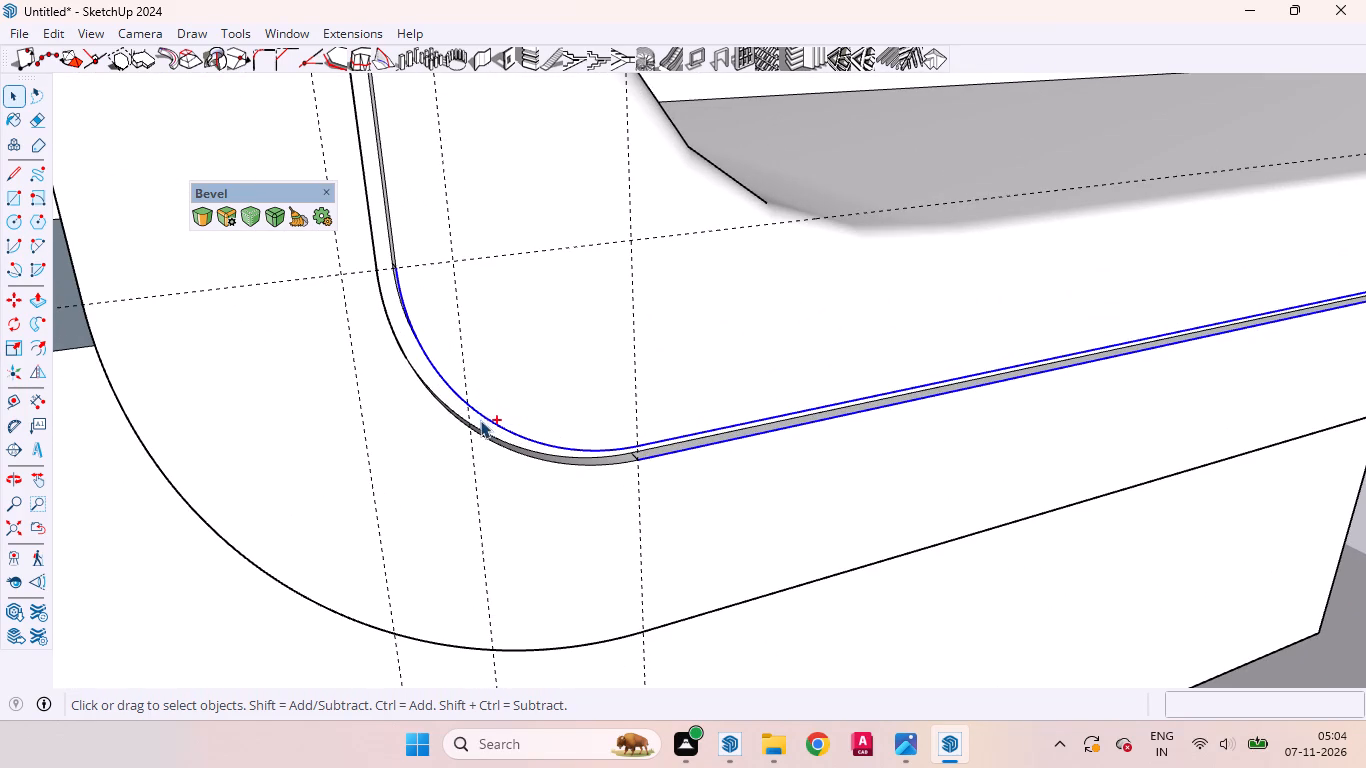
pyautogui.keyDown('ctrl'); pyautogui.click(481, 439); pyautogui.keyUp('ctrl')
pyautogui.keyDown('ctrl'); pyautogui.scroll(-5, 500, 466); pyautogui.keyUp('ctrl')
pyautogui.keyDown('ctrl'); pyautogui.scroll(7, 437, 298); pyautogui.keyUp('ctrl')
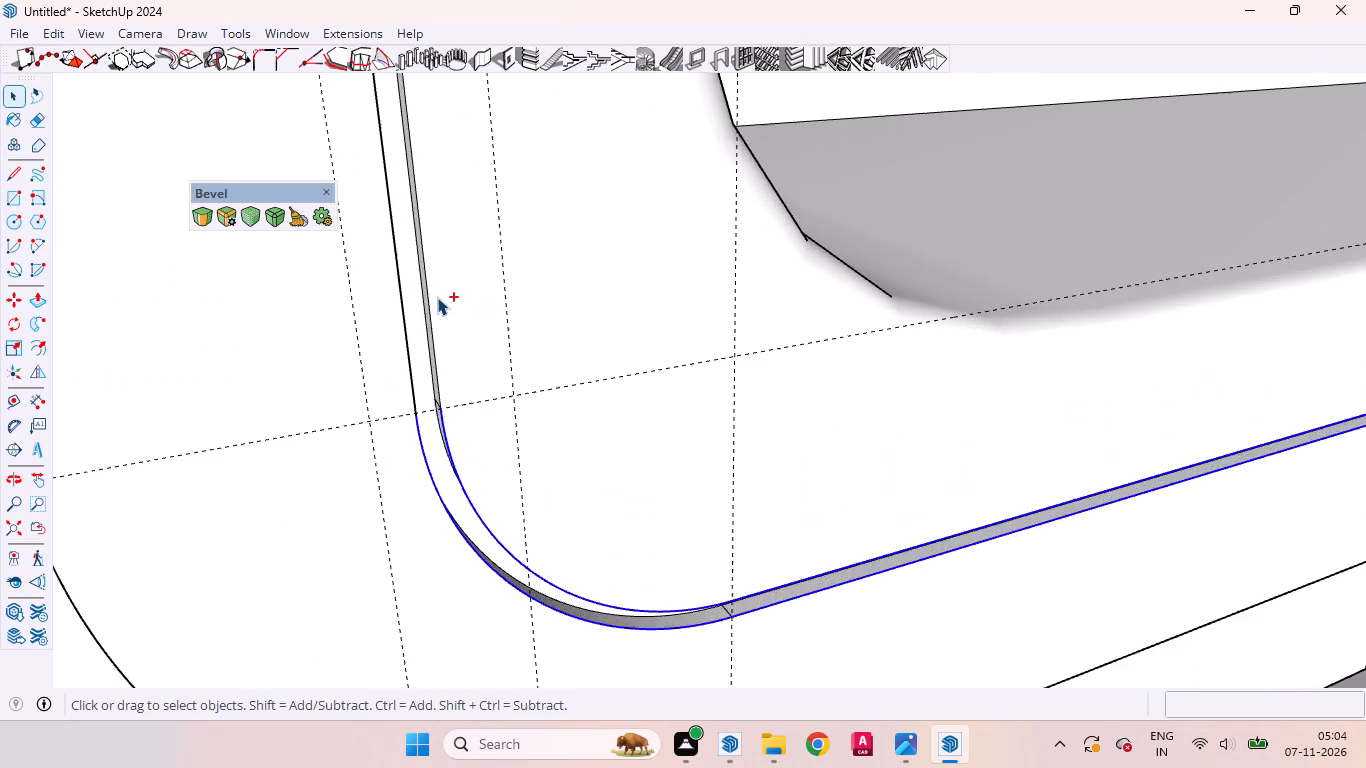
pyautogui.keyDown('ctrl'); pyautogui.scroll(4, 437, 297); pyautogui.keyUp('ctrl')
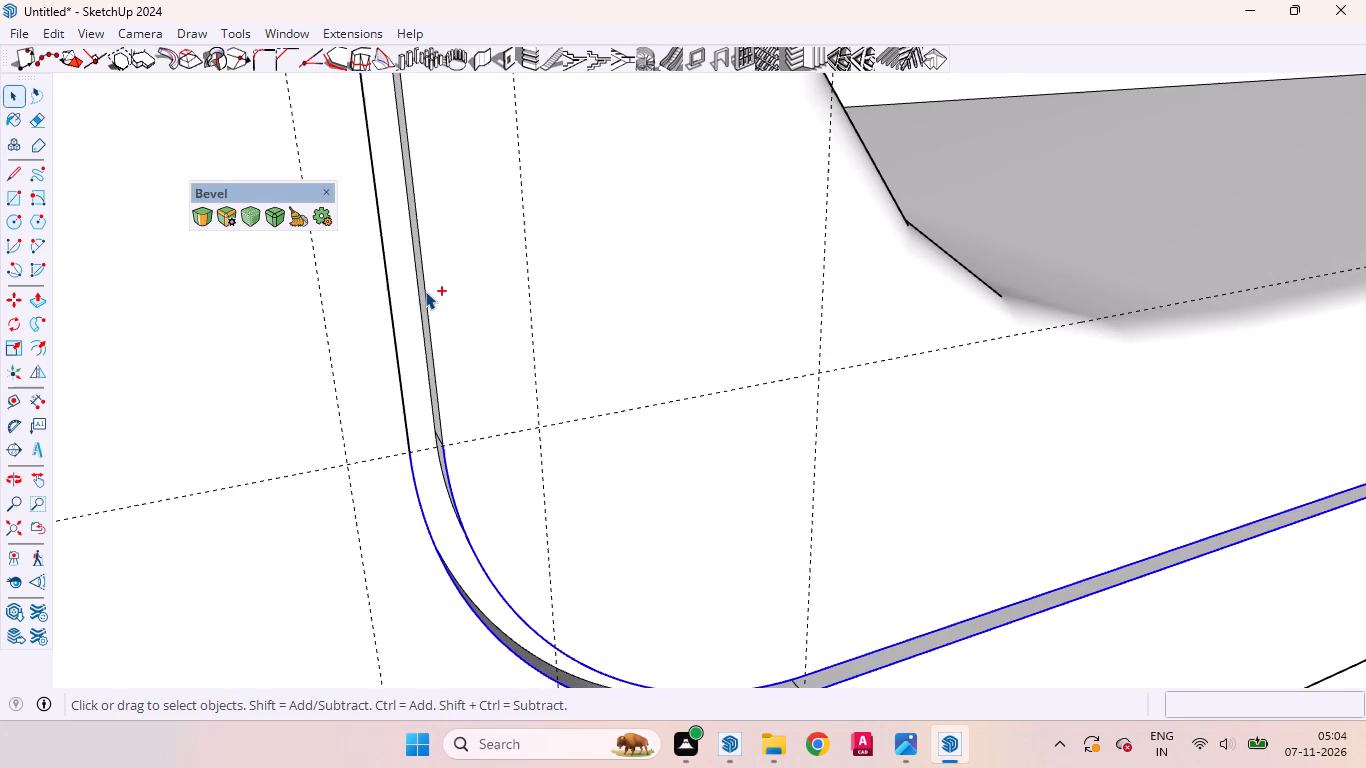
pyautogui.keyDown('ctrl'); pyautogui.click(425, 291); pyautogui.keyUp('ctrl')
pyautogui.keyDown('ctrl'); pyautogui.click(391, 309); pyautogui.keyUp('ctrl')
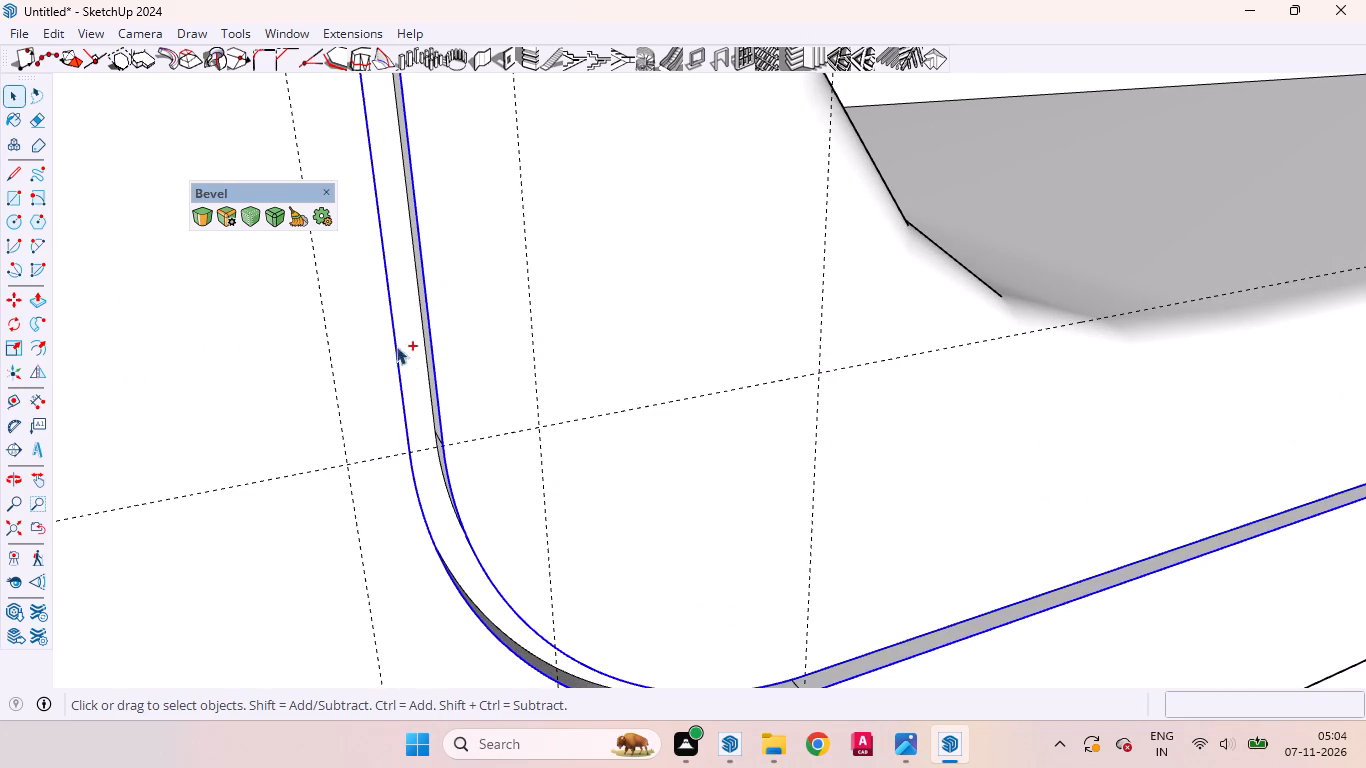
# Add the groove's outer and inner front edges at the near upper corner and along the top to complete both selected loops.
pyautogui.keyDown('ctrl'); pyautogui.scroll(-7, 538, 575); pyautogui.keyUp('ctrl')
pyautogui.keyDown('ctrl'); pyautogui.scroll(1, 547, 612); pyautogui.keyUp('ctrl')
pyautogui.keyDown('ctrl'); pyautogui.scroll(-16, 547, 612); pyautogui.keyUp('ctrl')
pyautogui.keyDown('ctrl'); pyautogui.scroll(1, 547, 617); pyautogui.keyUp('ctrl')
pyautogui.keyDown('ctrl'); pyautogui.scroll(-4, 547, 617); pyautogui.keyUp('ctrl')
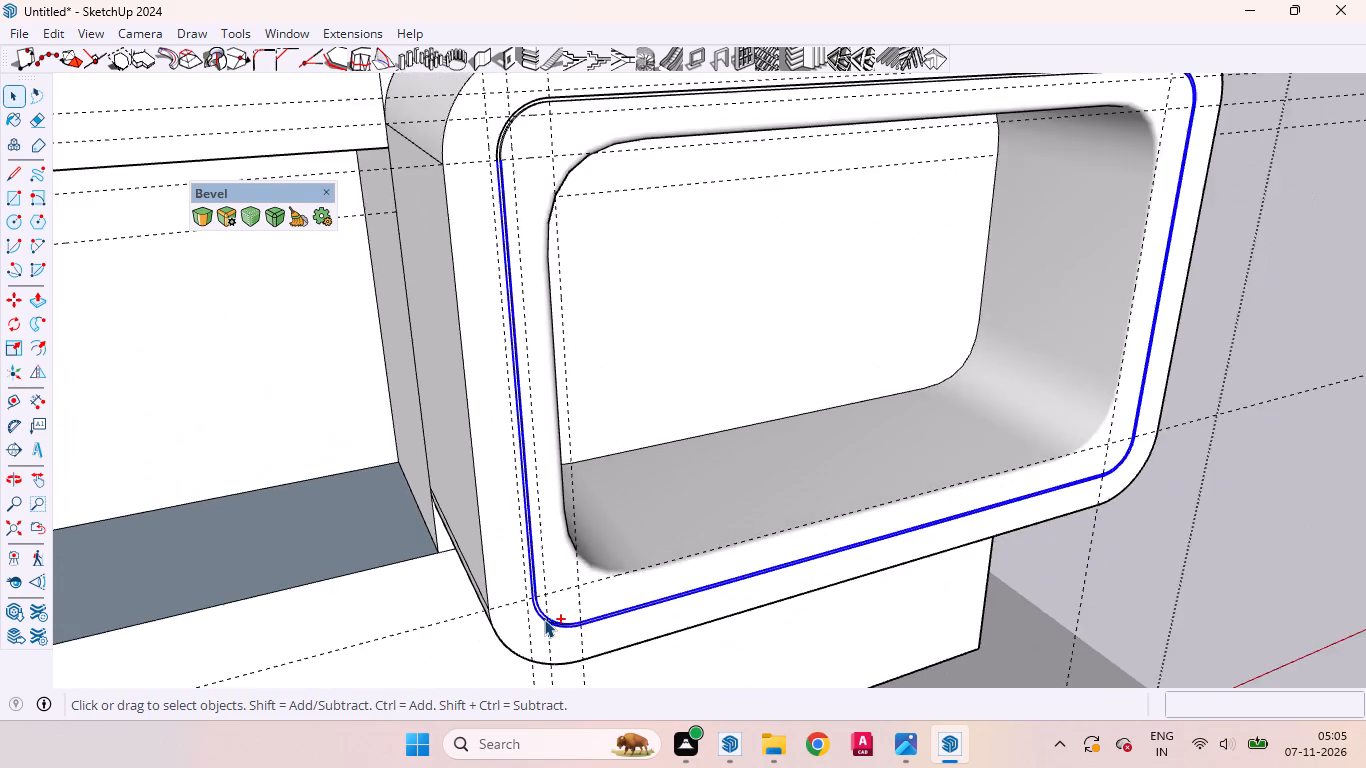
pyautogui.keyDown('ctrl'); pyautogui.scroll(-2, 544, 619); pyautogui.keyUp('ctrl')
pyautogui.keyDown('ctrl'); pyautogui.scroll(5, 478, 233); pyautogui.keyUp('ctrl')
pyautogui.keyDown('ctrl'); pyautogui.scroll(-1, 514, 254); pyautogui.keyUp('ctrl')
pyautogui.keyDown('ctrl'); pyautogui.scroll(13, 514, 254); pyautogui.keyUp('ctrl')
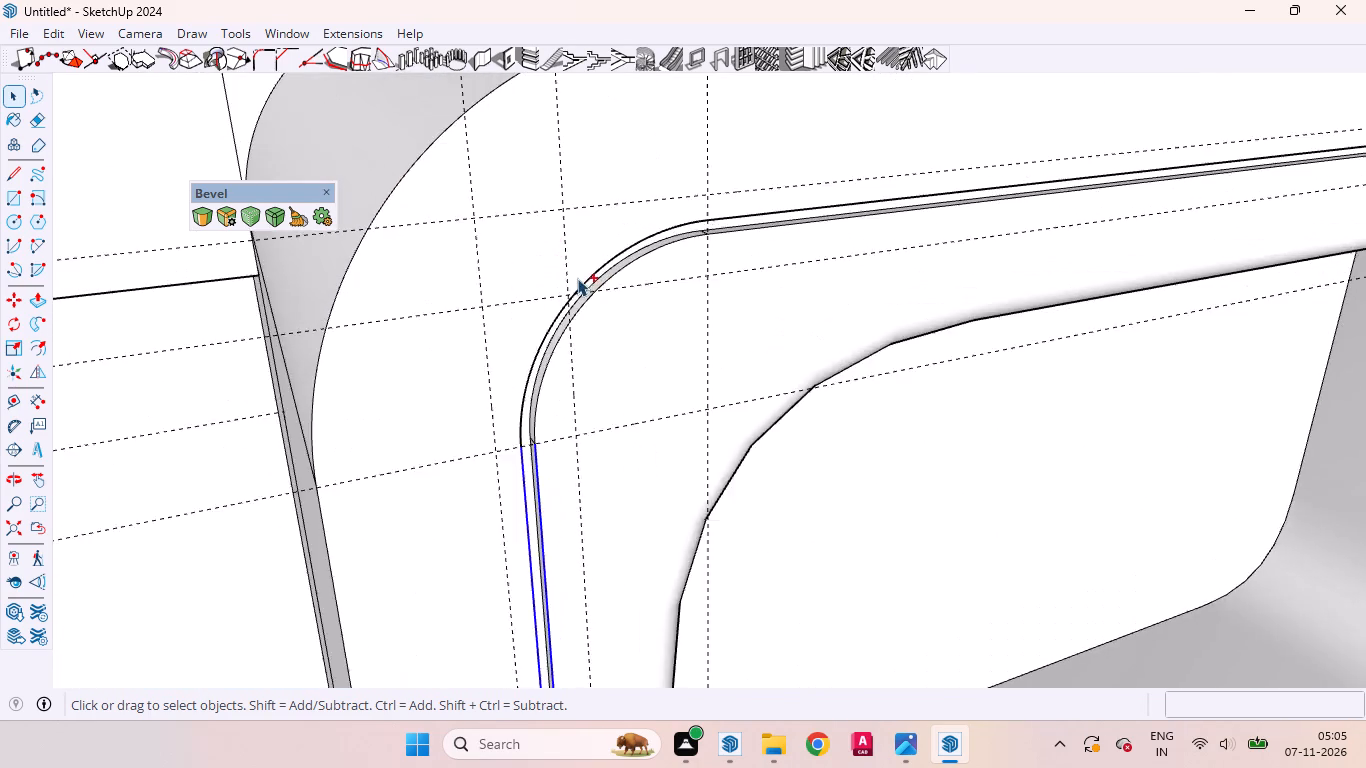
pyautogui.keyDown('ctrl'); pyautogui.scroll(8, 577, 278); pyautogui.keyUp('ctrl')
pyautogui.keyDown('ctrl'); pyautogui.click(603, 309); pyautogui.keyUp('ctrl')
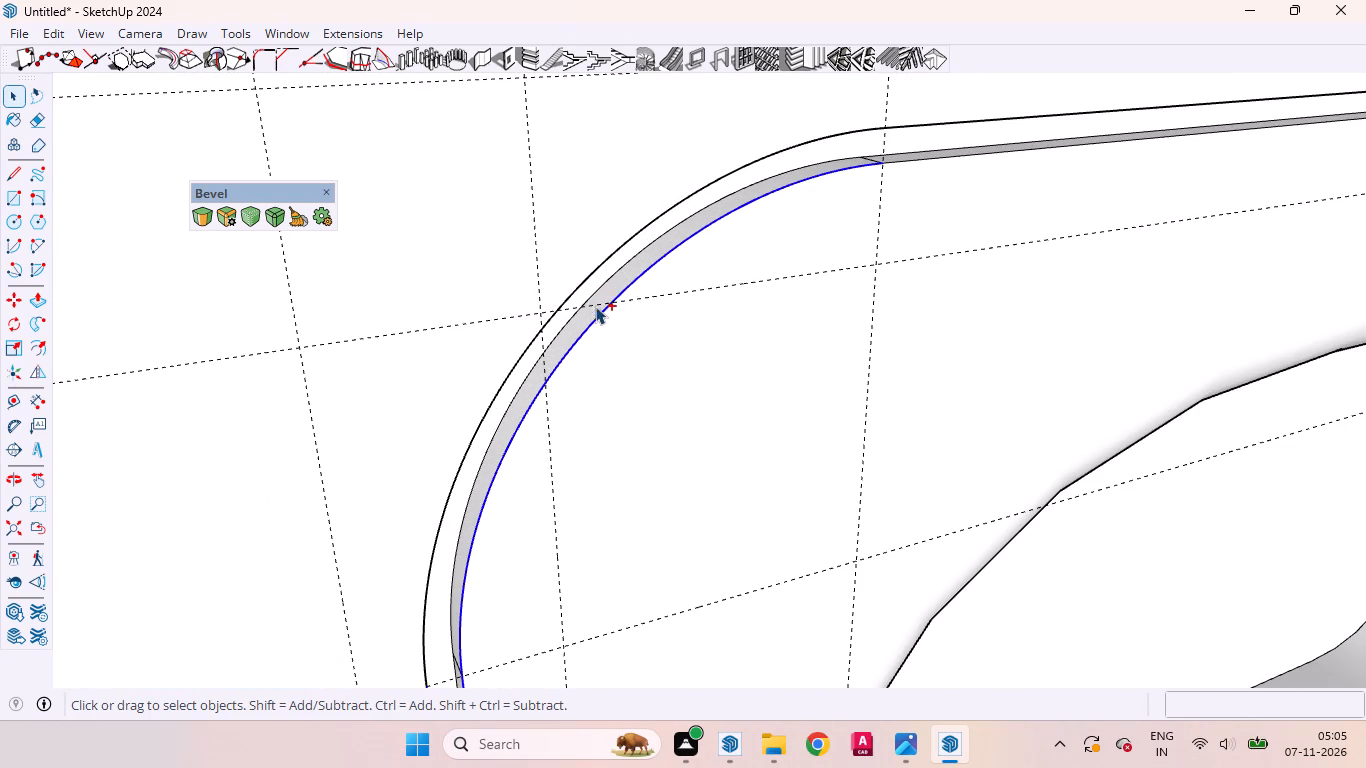
pyautogui.keyDown('ctrl'); pyautogui.click(577, 288); pyautogui.keyUp('ctrl')
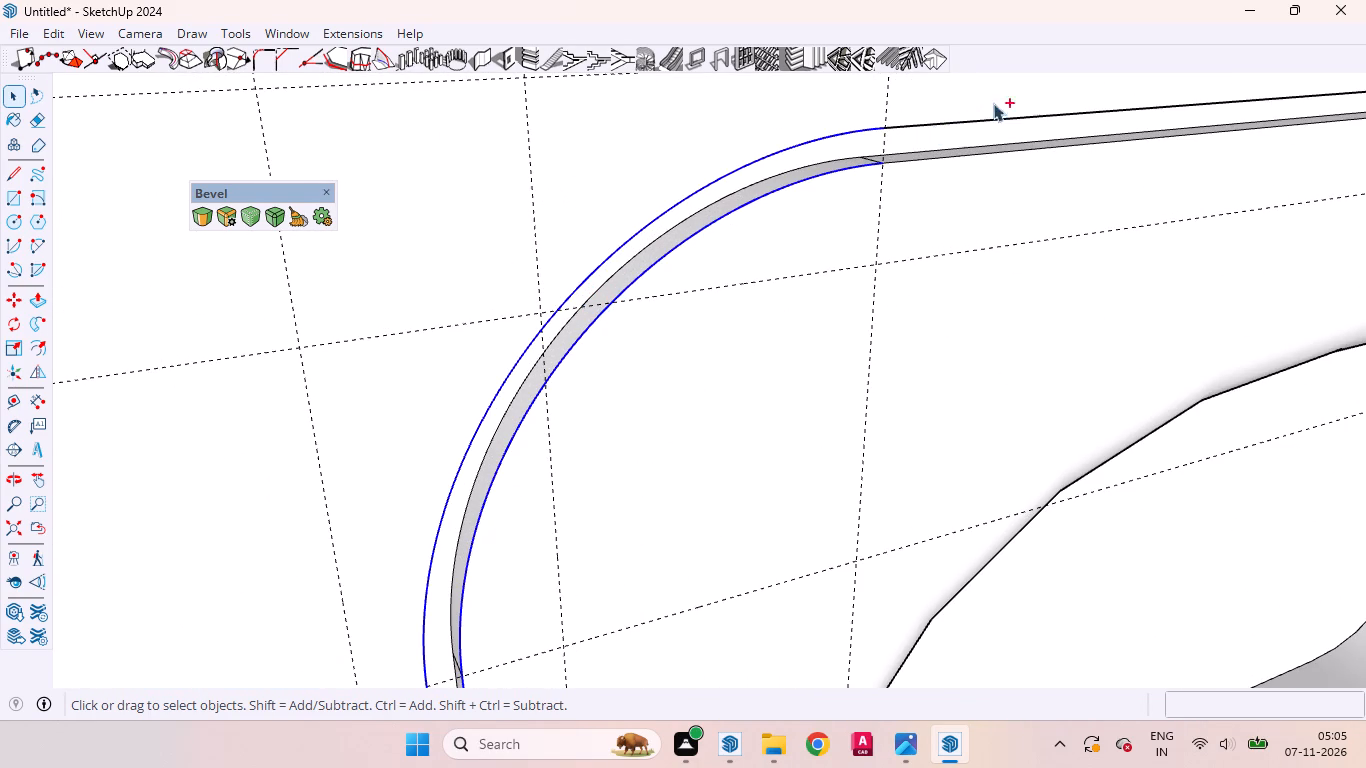
pyautogui.keyDown('ctrl'); pyautogui.click(985, 120); pyautogui.keyUp('ctrl')
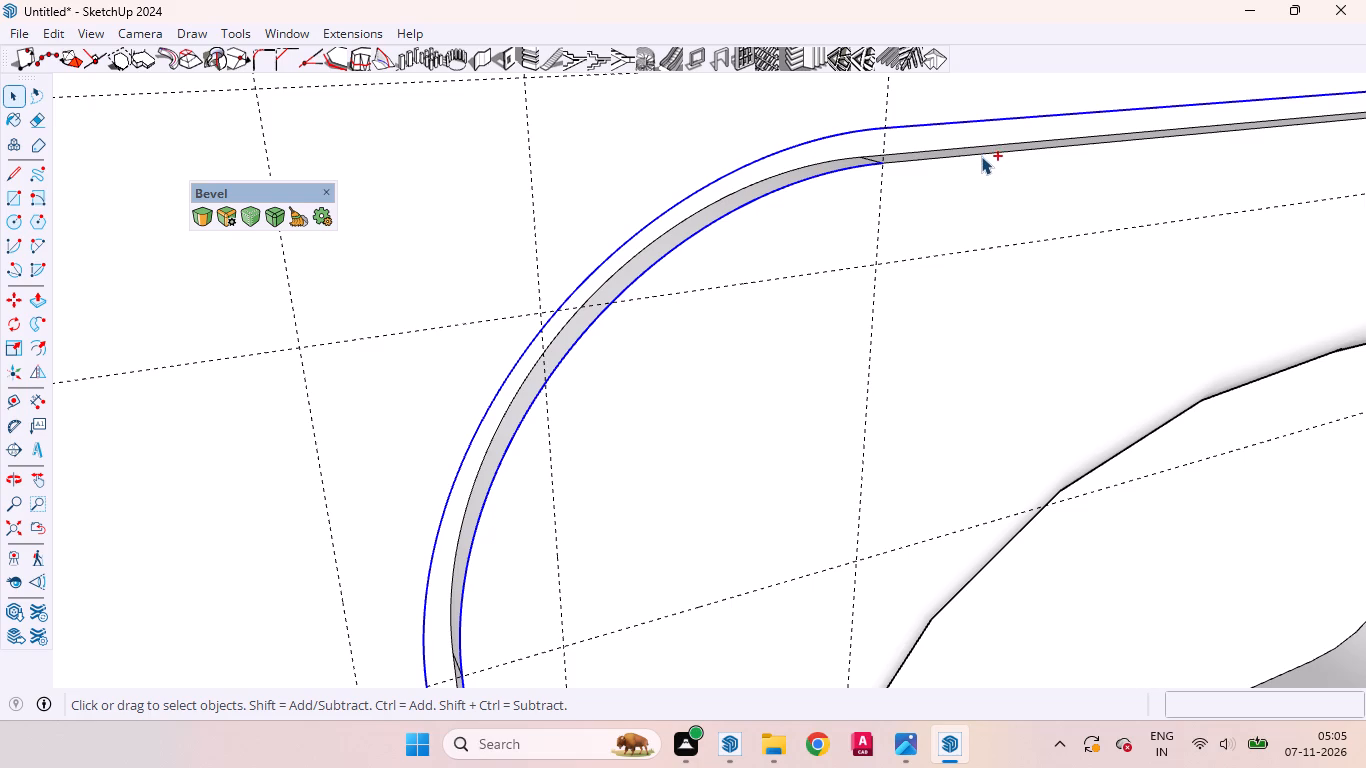
pyautogui.keyDown('ctrl'); pyautogui.click(981, 156); pyautogui.keyUp('ctrl')
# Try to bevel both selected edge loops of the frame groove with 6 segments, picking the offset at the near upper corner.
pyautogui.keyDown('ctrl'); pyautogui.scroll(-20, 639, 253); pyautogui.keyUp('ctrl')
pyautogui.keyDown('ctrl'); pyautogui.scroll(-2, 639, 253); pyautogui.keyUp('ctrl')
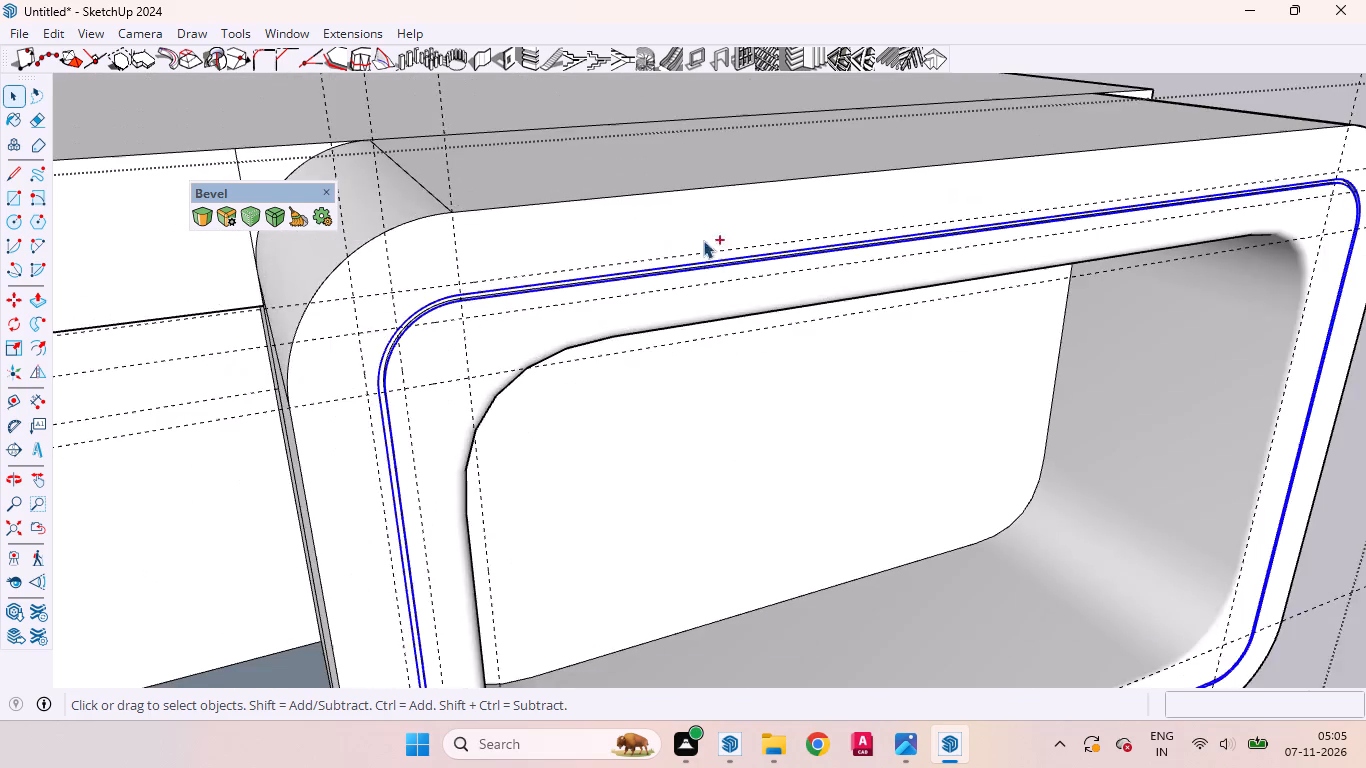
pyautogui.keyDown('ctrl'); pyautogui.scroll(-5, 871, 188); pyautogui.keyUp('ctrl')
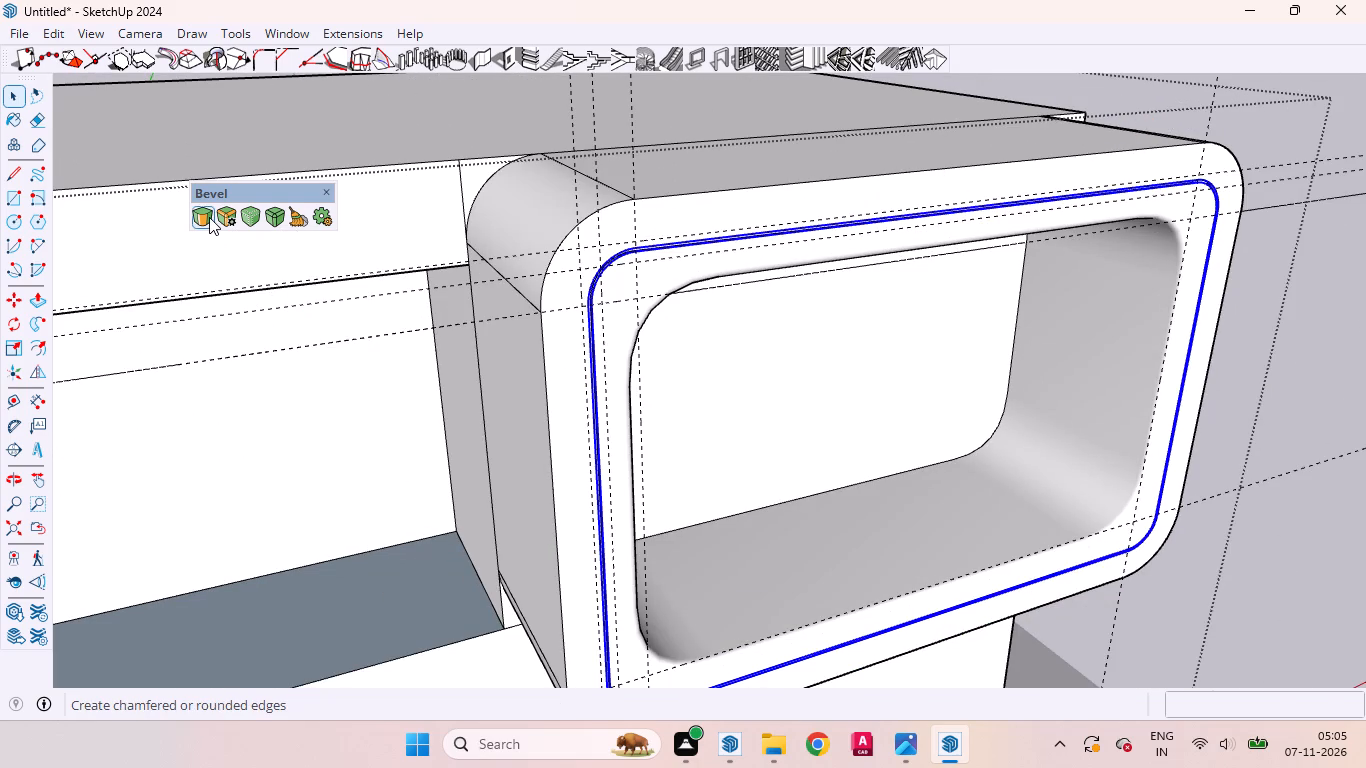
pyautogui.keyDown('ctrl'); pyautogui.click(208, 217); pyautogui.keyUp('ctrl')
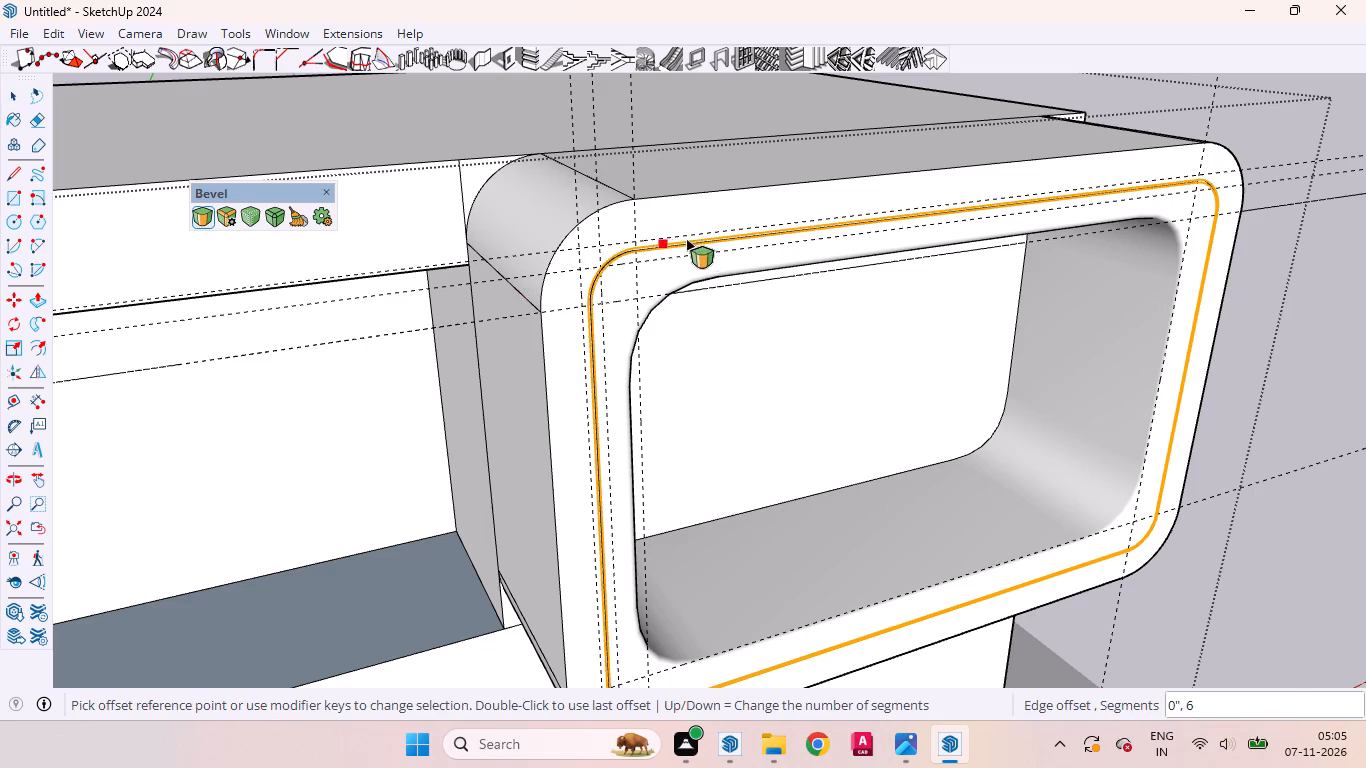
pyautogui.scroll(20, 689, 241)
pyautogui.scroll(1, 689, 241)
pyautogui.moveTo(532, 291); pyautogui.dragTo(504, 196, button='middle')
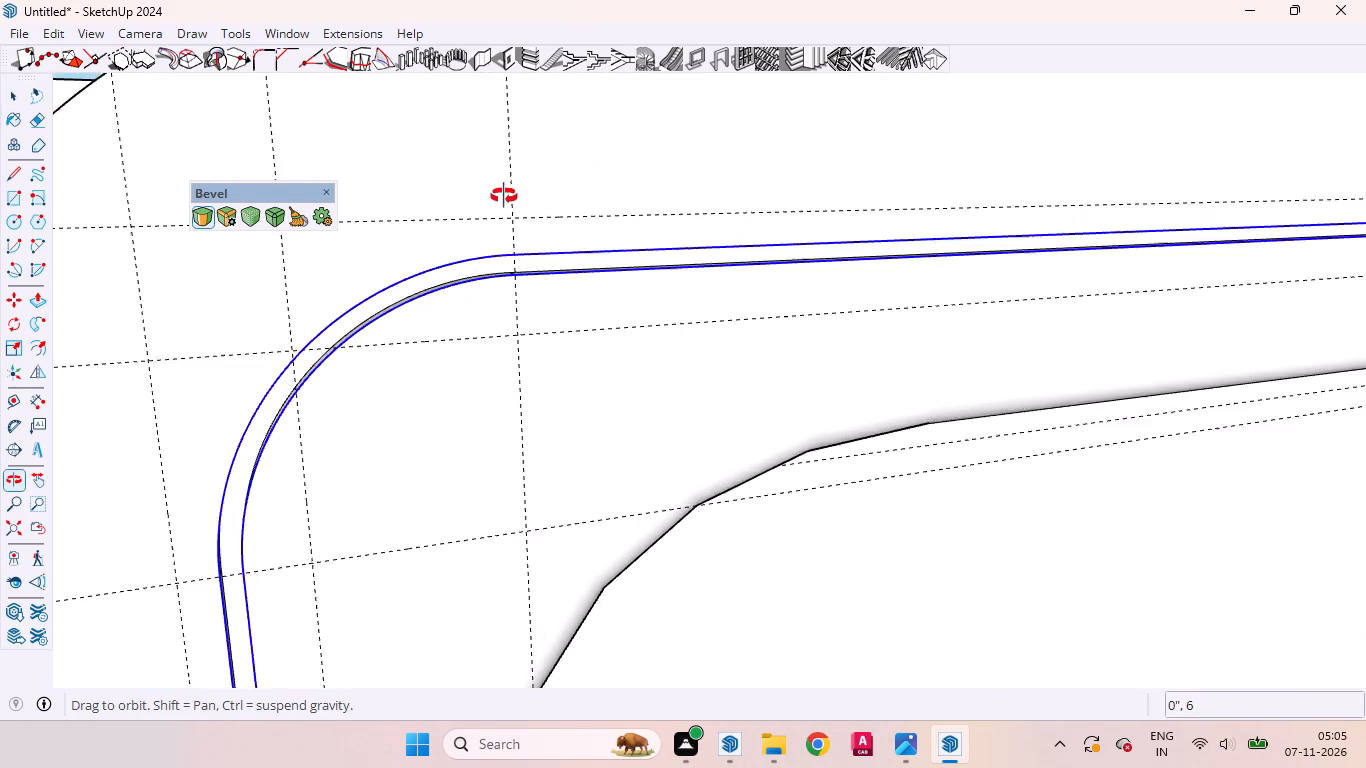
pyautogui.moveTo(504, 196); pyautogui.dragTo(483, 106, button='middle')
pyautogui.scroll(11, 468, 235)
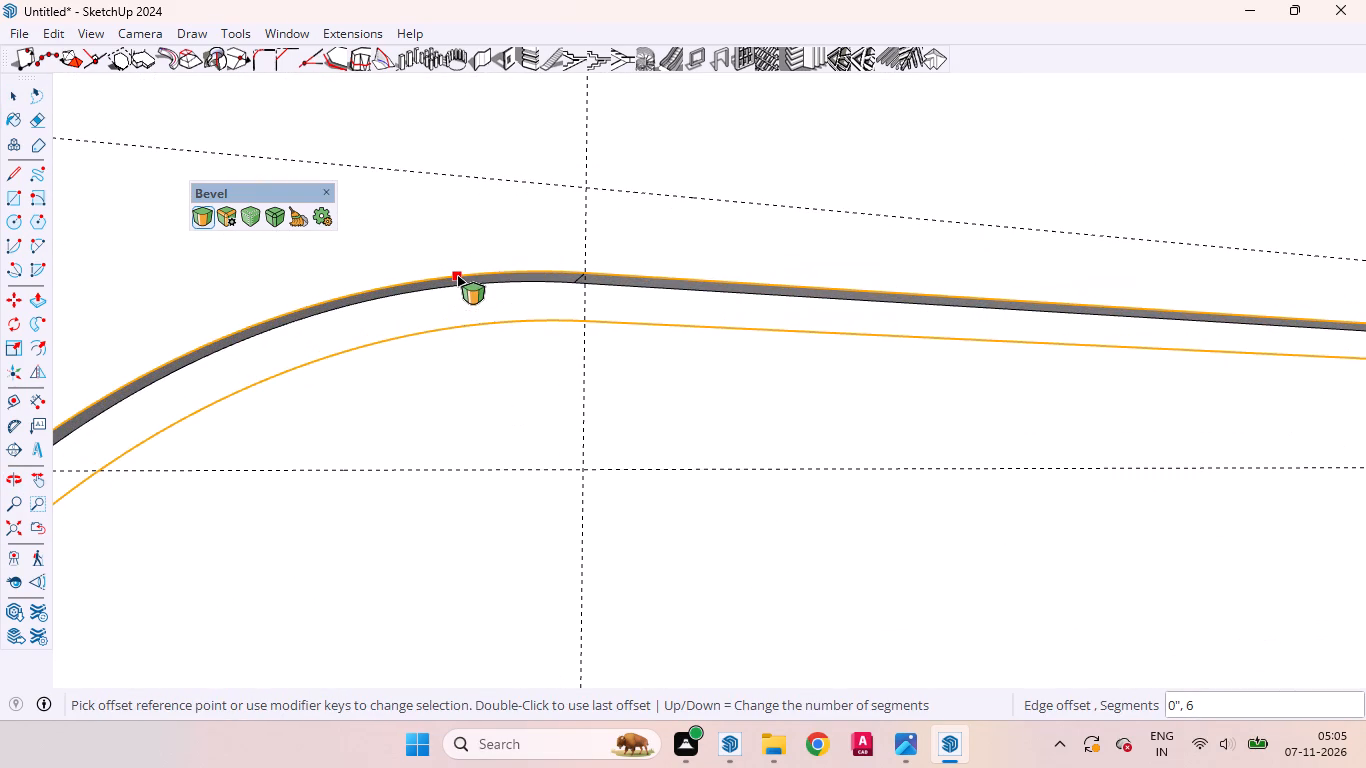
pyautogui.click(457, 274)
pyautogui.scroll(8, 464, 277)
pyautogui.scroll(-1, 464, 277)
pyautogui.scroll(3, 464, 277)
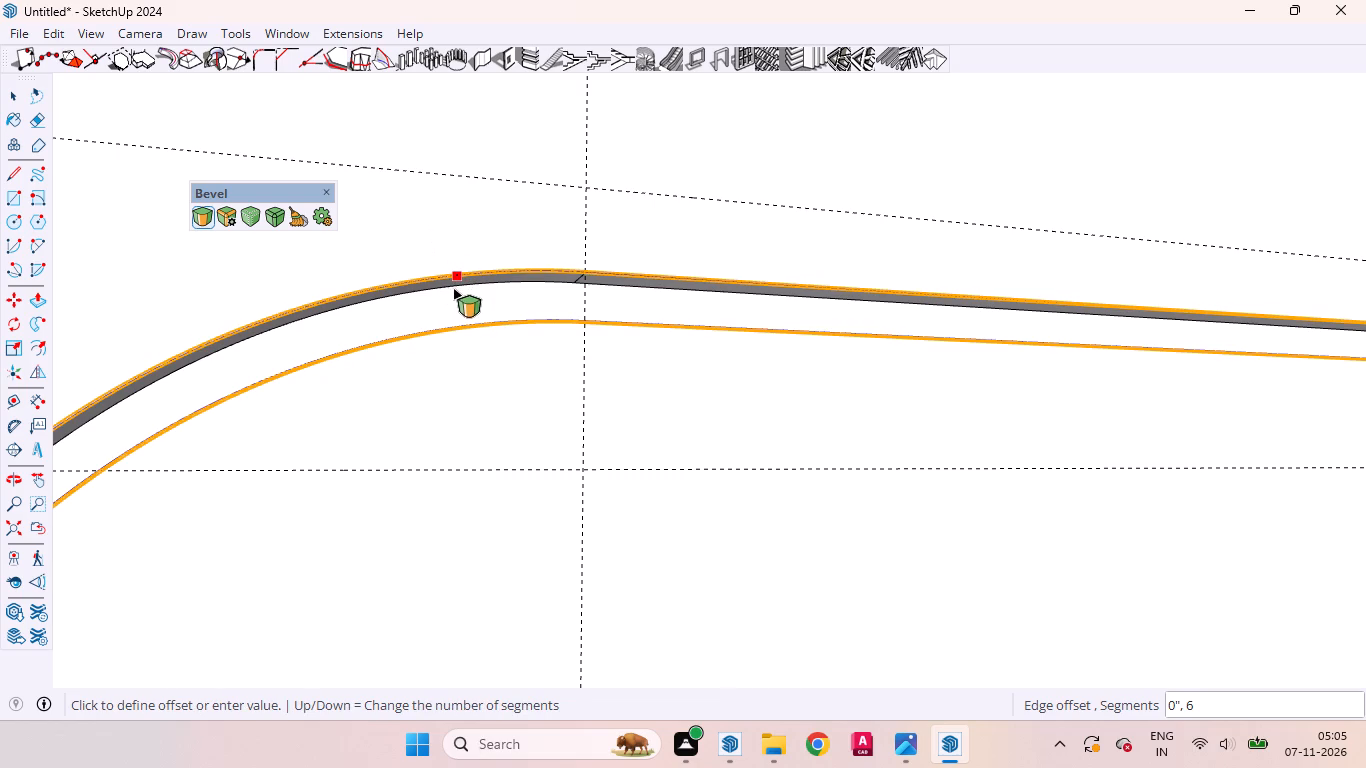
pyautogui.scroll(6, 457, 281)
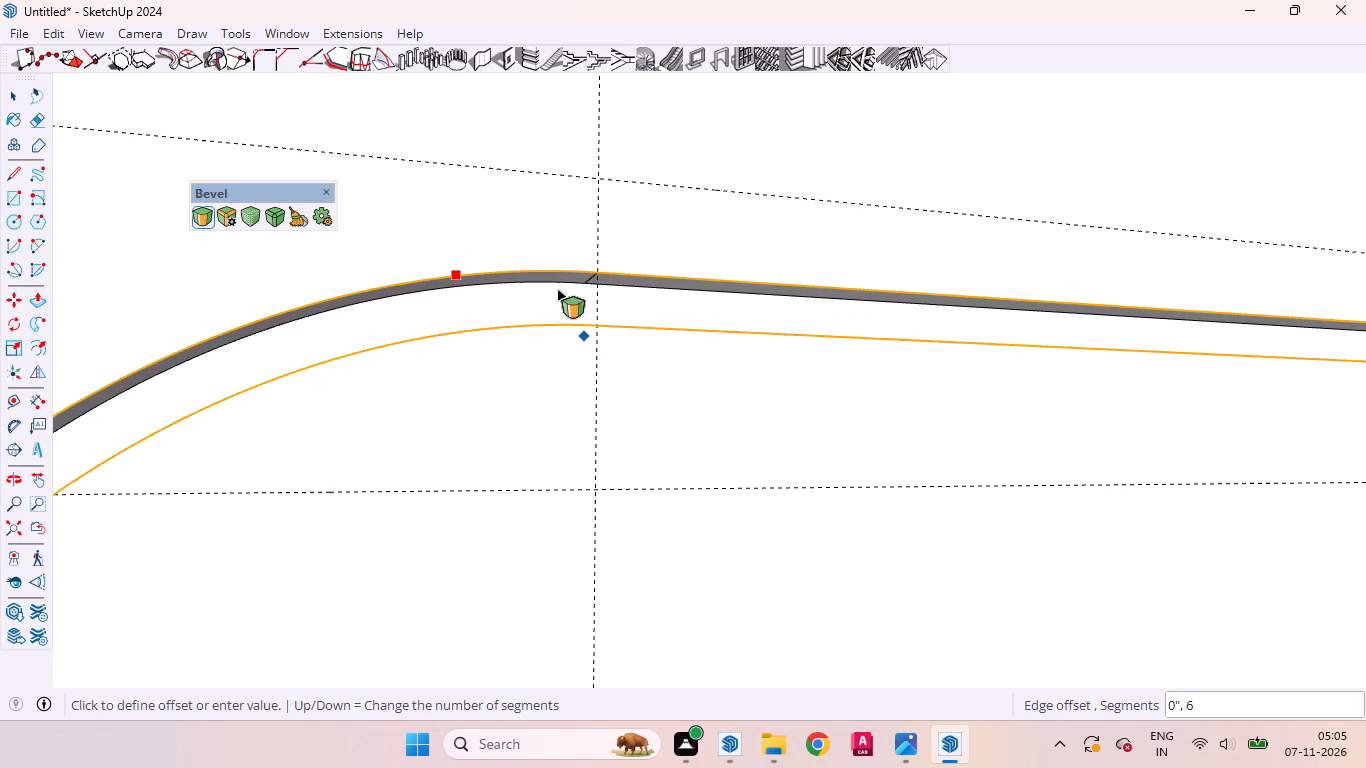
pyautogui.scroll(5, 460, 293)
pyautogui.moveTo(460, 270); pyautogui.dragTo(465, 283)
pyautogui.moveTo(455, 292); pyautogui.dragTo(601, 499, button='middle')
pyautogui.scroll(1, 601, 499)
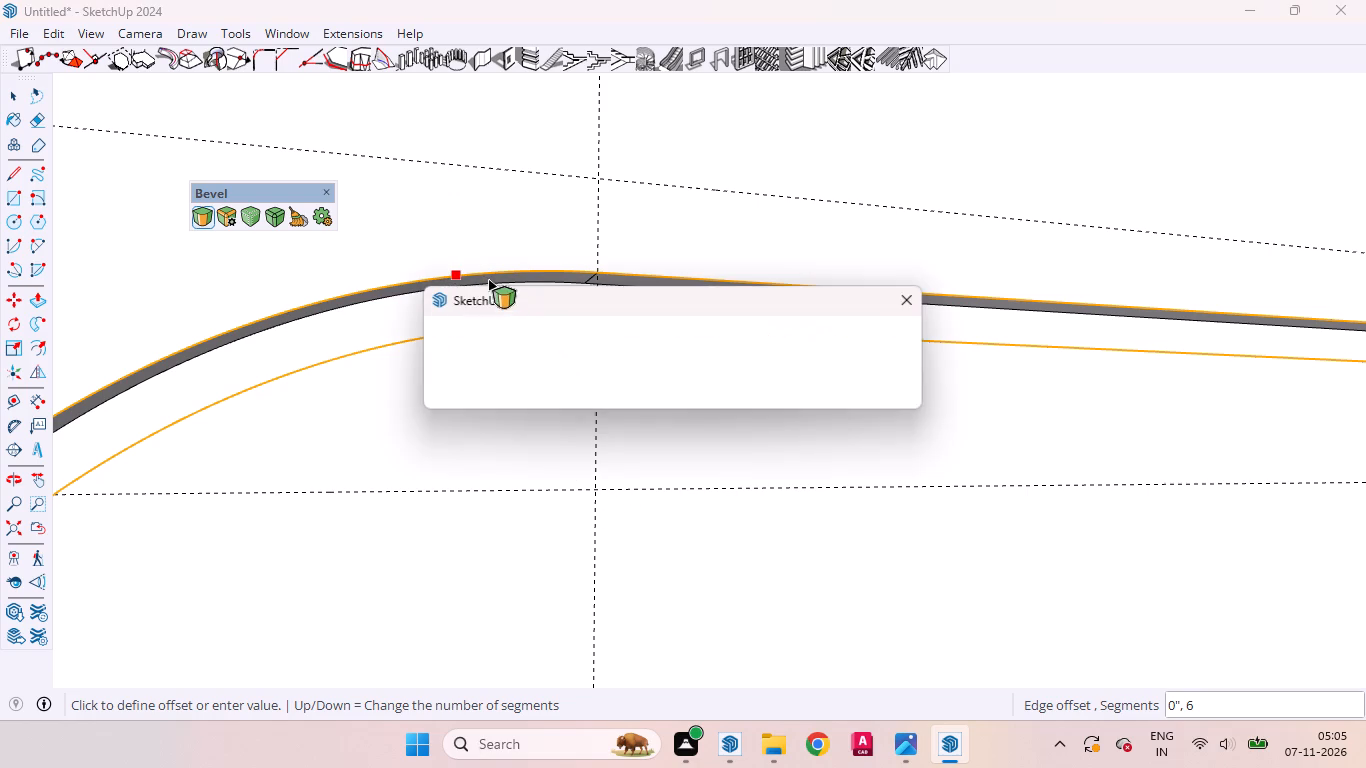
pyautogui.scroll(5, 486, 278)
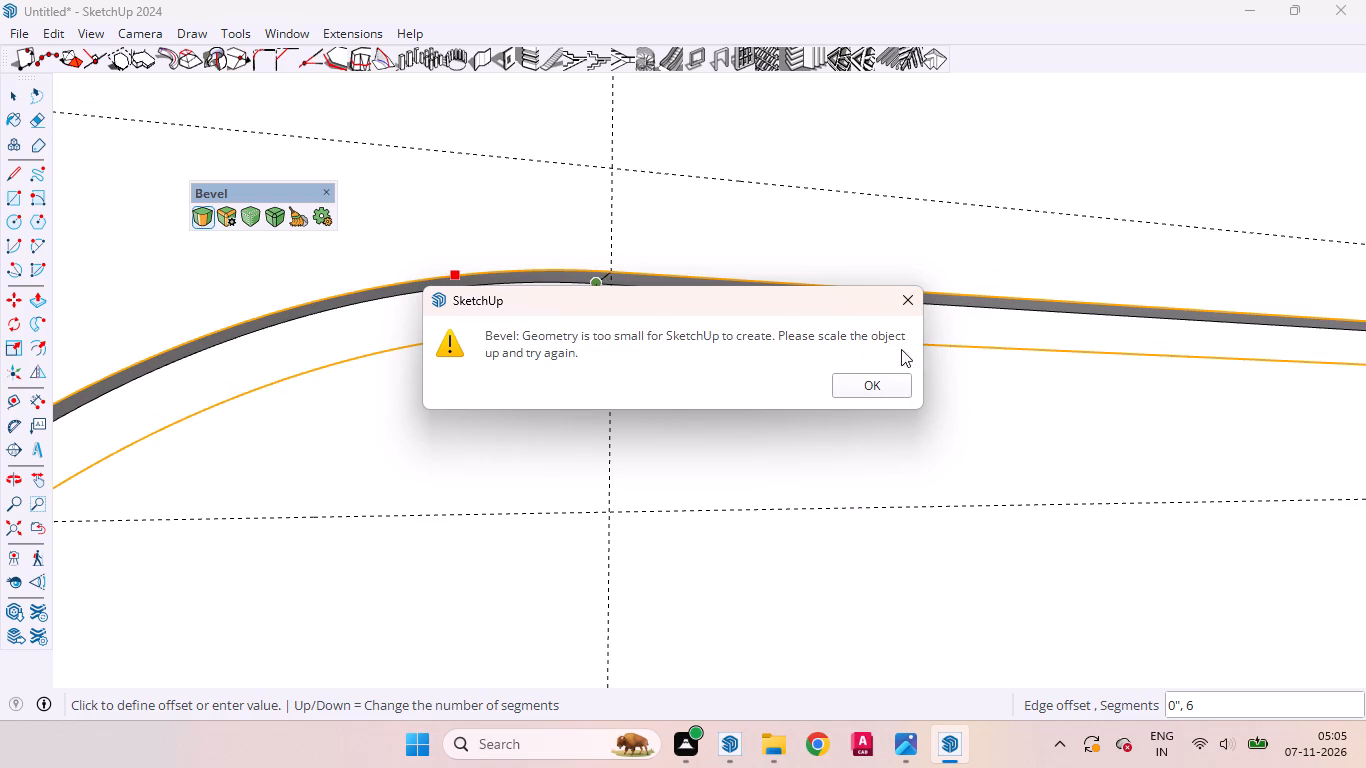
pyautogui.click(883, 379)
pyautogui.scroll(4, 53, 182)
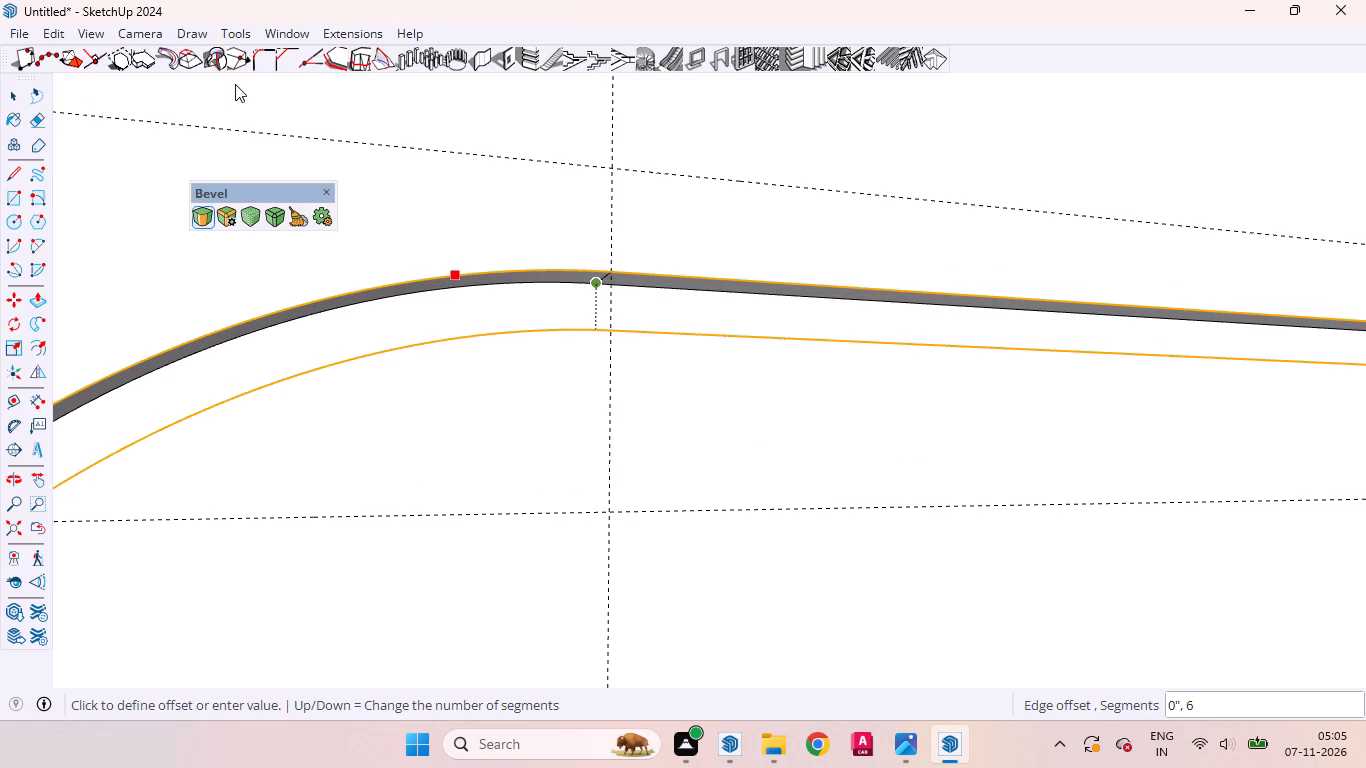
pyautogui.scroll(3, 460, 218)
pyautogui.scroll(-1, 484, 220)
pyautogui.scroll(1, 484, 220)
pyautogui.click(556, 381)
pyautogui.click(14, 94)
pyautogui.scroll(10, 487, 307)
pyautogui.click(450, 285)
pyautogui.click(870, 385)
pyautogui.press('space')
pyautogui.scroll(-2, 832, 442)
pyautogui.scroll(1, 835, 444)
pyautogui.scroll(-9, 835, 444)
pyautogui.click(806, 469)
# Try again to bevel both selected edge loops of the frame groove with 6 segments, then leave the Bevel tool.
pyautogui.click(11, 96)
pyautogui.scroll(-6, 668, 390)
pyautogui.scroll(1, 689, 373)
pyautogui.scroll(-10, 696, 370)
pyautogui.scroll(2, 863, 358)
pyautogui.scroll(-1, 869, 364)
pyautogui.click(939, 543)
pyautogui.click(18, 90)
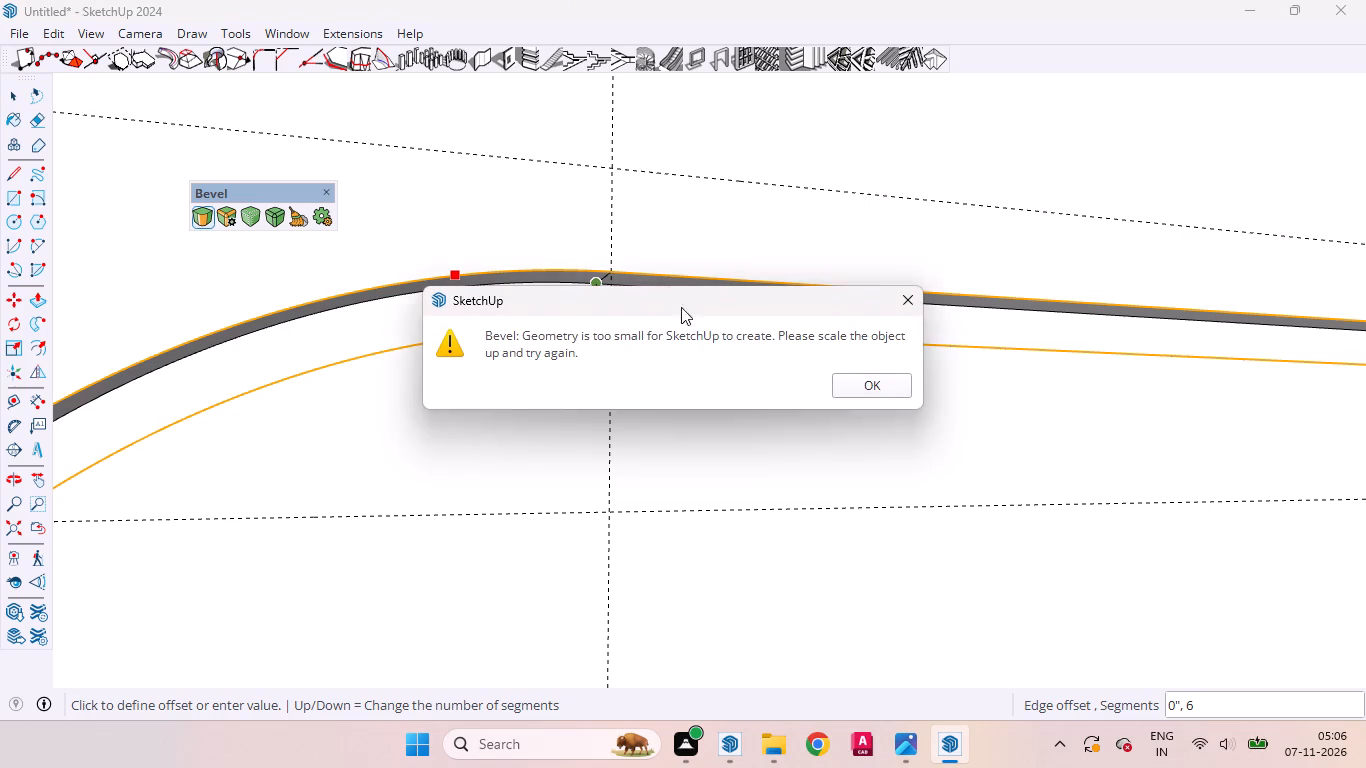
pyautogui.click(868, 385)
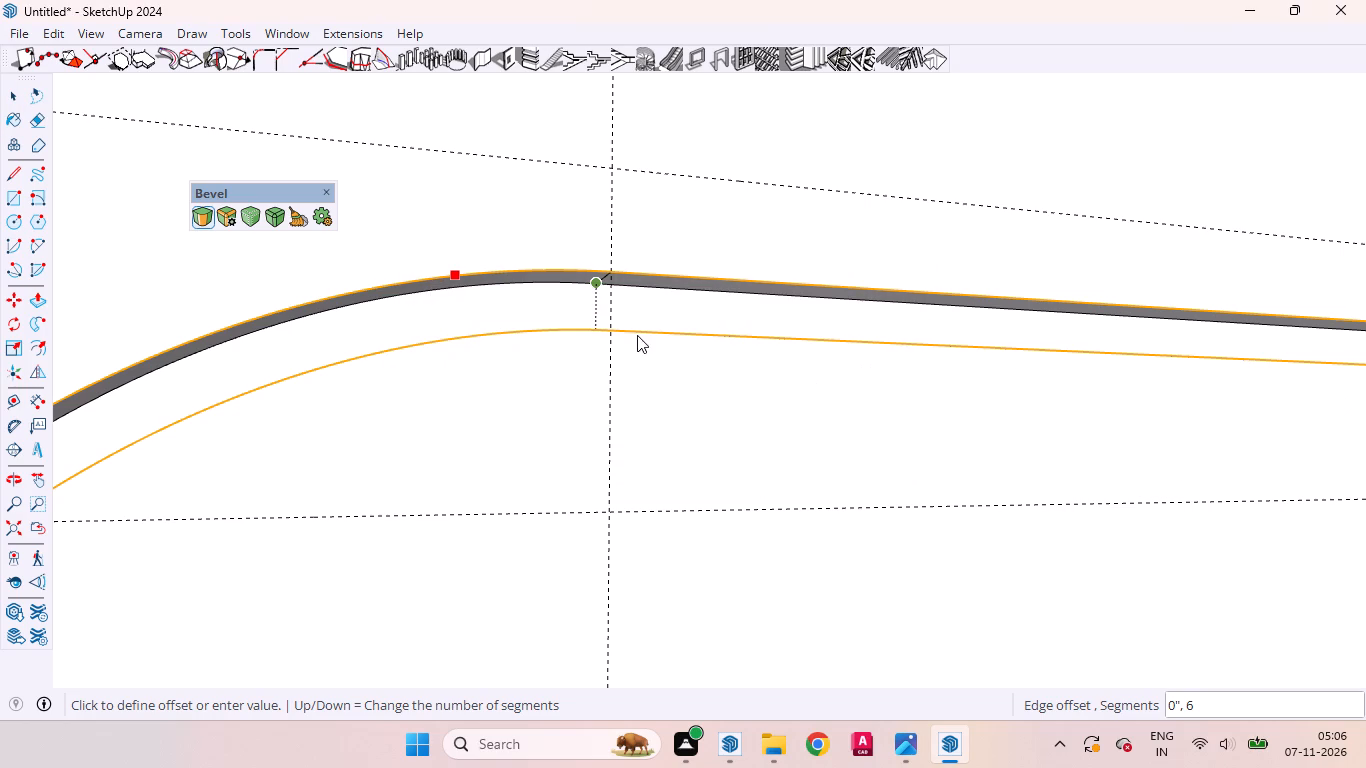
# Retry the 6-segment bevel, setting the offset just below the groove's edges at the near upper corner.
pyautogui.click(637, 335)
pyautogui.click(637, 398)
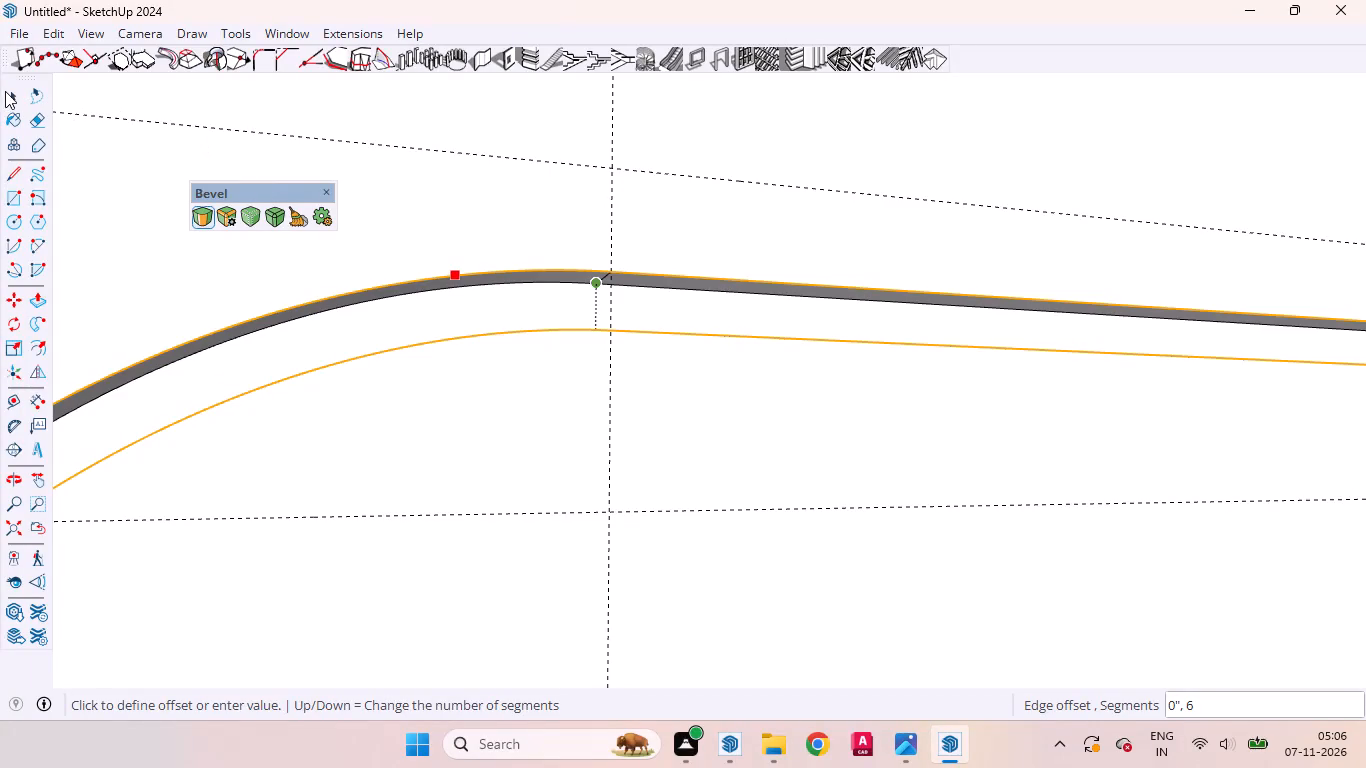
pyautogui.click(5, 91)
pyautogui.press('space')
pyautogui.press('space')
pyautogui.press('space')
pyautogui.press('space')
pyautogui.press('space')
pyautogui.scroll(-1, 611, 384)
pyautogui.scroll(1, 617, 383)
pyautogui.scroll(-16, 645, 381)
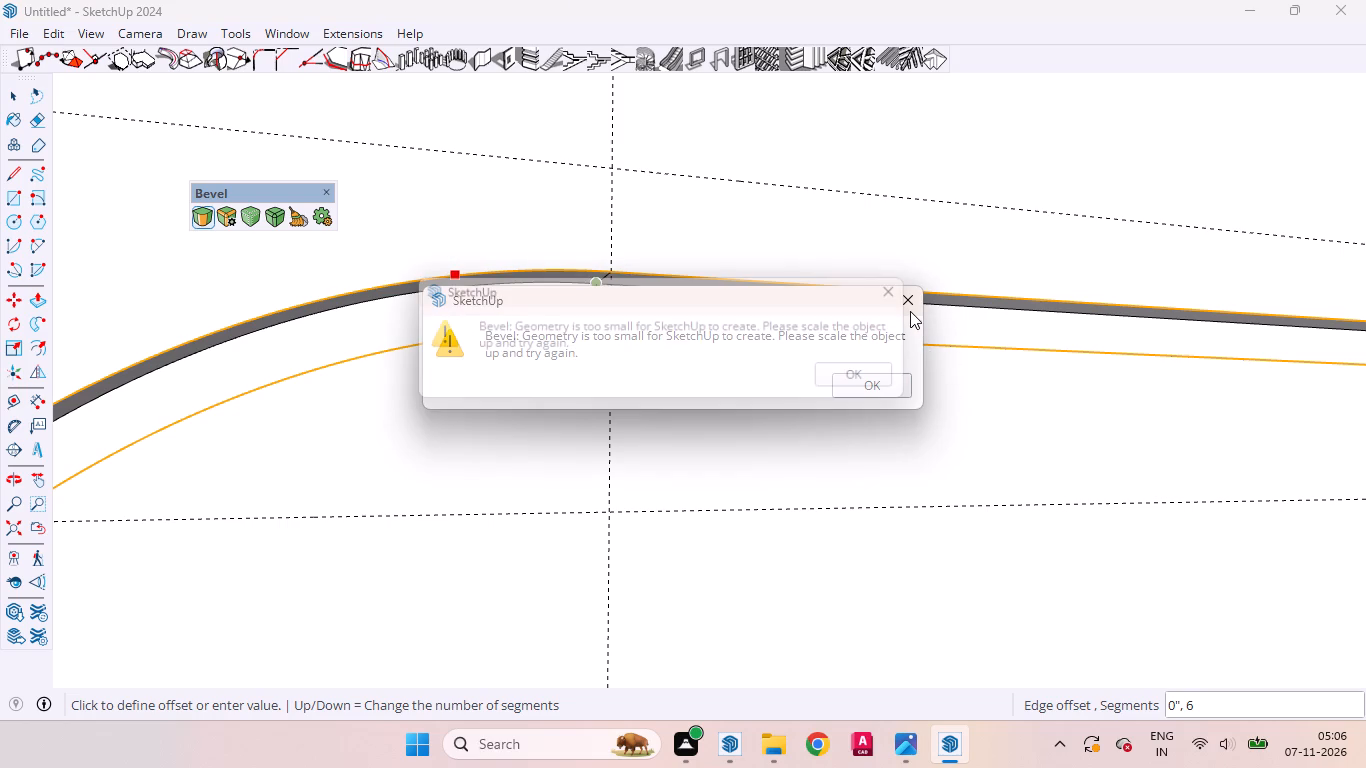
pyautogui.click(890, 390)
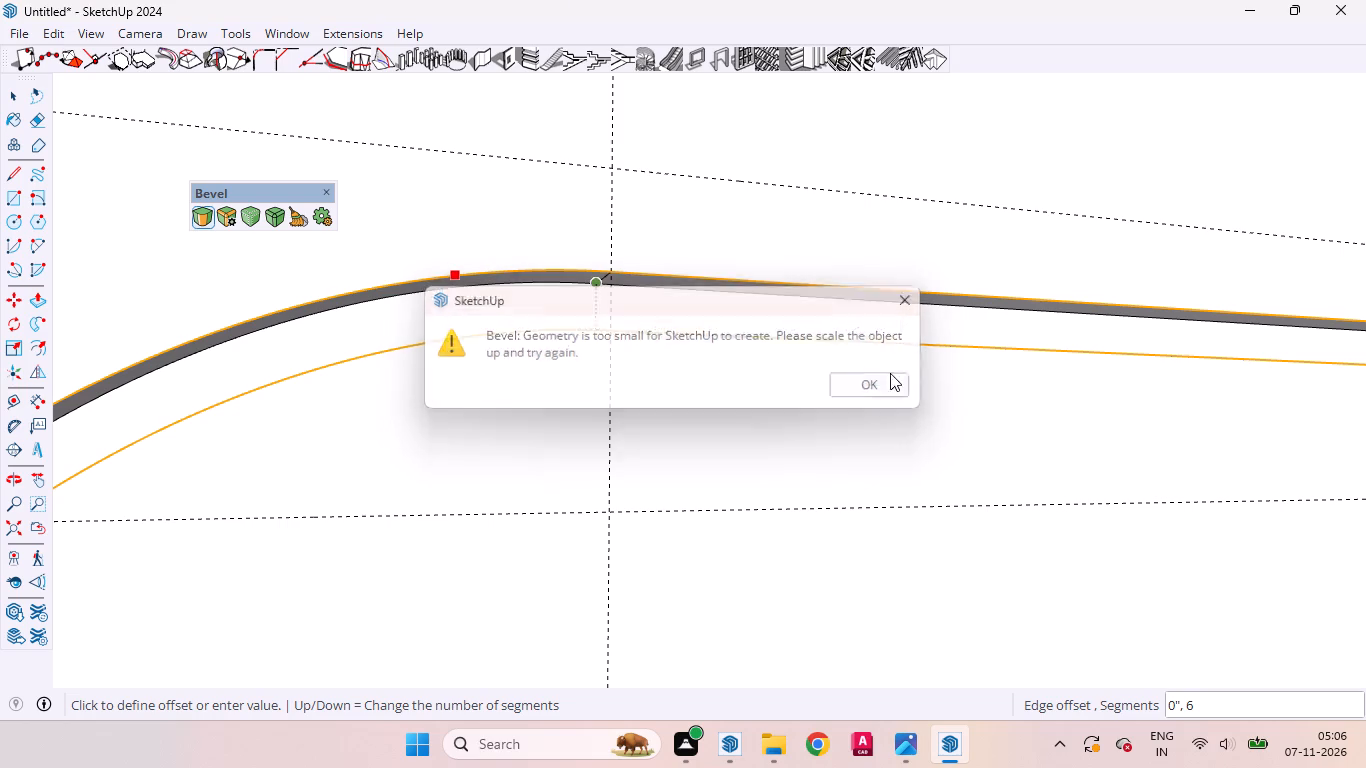
# Restart the 6-segment Bevel on both selected edge loops of the frame groove.
pyautogui.scroll(-20, 657, 324)
pyautogui.scroll(-16, 657, 324)
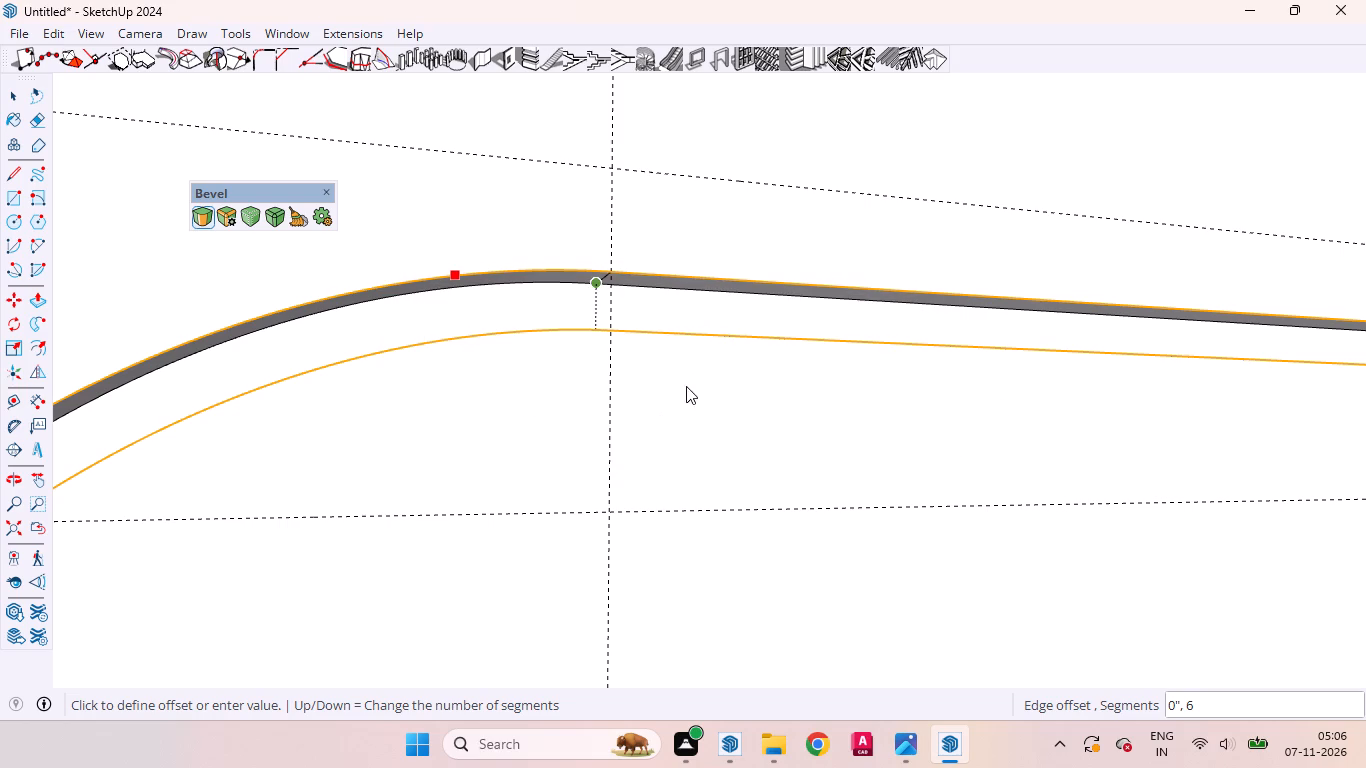
pyautogui.rightClick(625, 29)
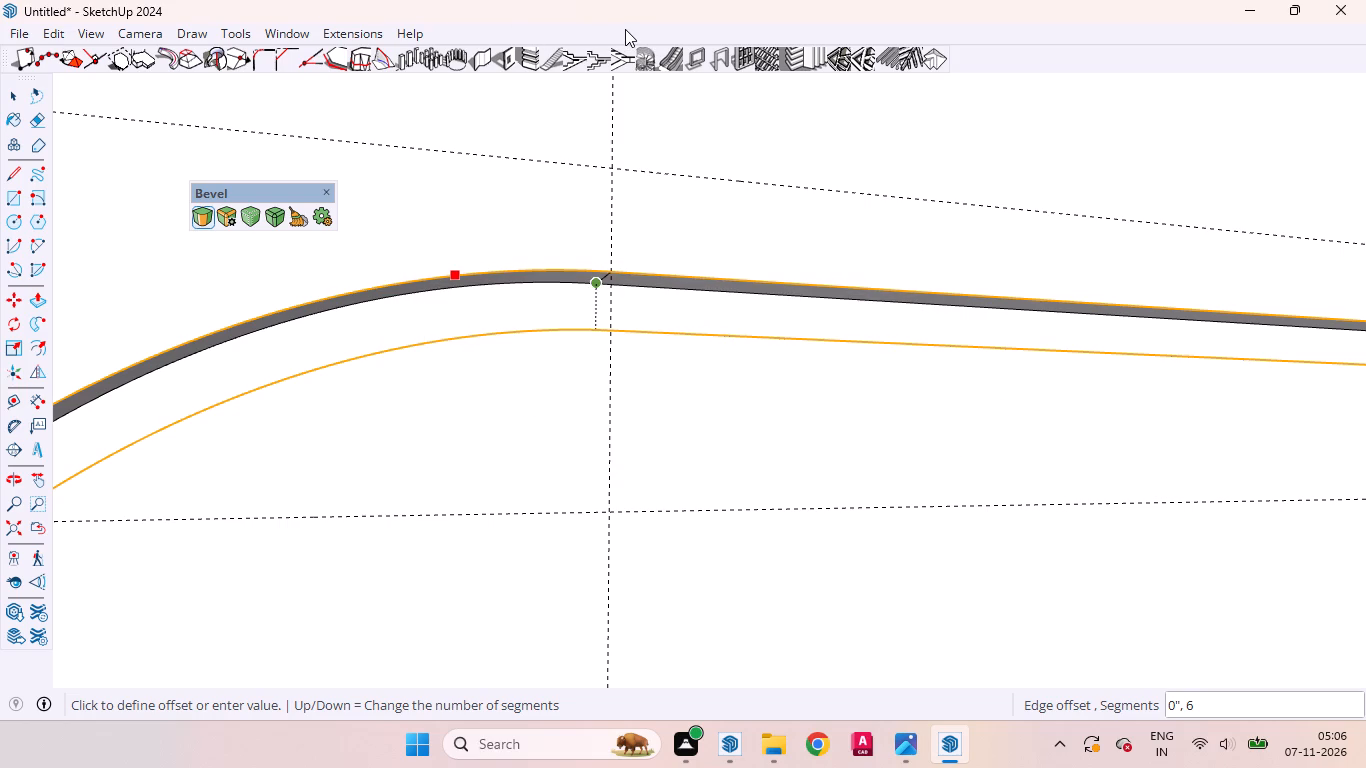
pyautogui.rightClick(624, 30)
pyautogui.scroll(-14, 648, 329)
pyautogui.scroll(-9, 532, 313)
pyautogui.scroll(1, 962, 321)
pyautogui.scroll(-14, 961, 322)
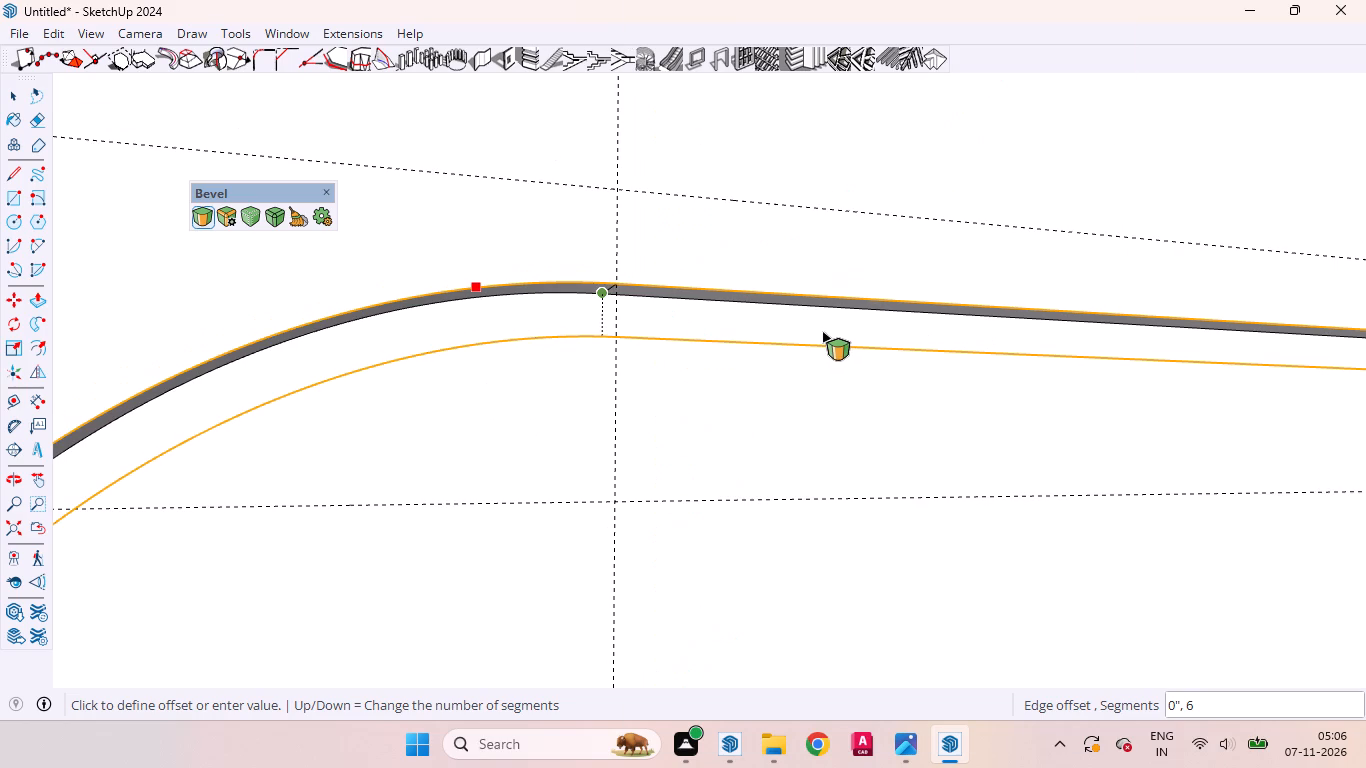
pyautogui.scroll(-20, 822, 331)
pyautogui.scroll(-15, 822, 331)
pyautogui.scroll(1, 798, 366)
pyautogui.scroll(-8, 798, 366)
pyautogui.scroll(2, 783, 352)
pyautogui.scroll(-1, 768, 342)
pyautogui.scroll(2, 721, 311)
pyautogui.scroll(-20, 656, 316)
pyautogui.scroll(-5, 656, 316)
pyautogui.scroll(-5, 816, 369)
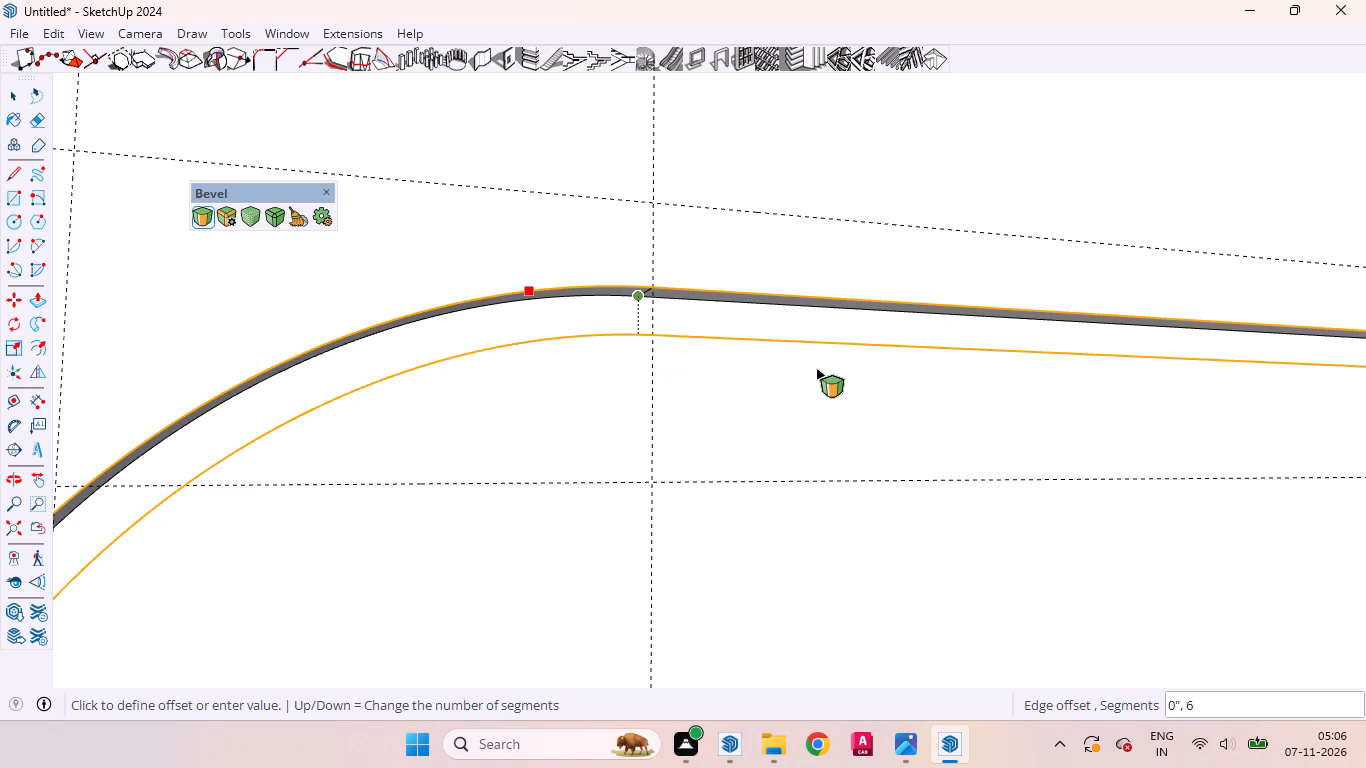
pyautogui.scroll(-4, 816, 368)
pyautogui.tripleClick(807, 399)
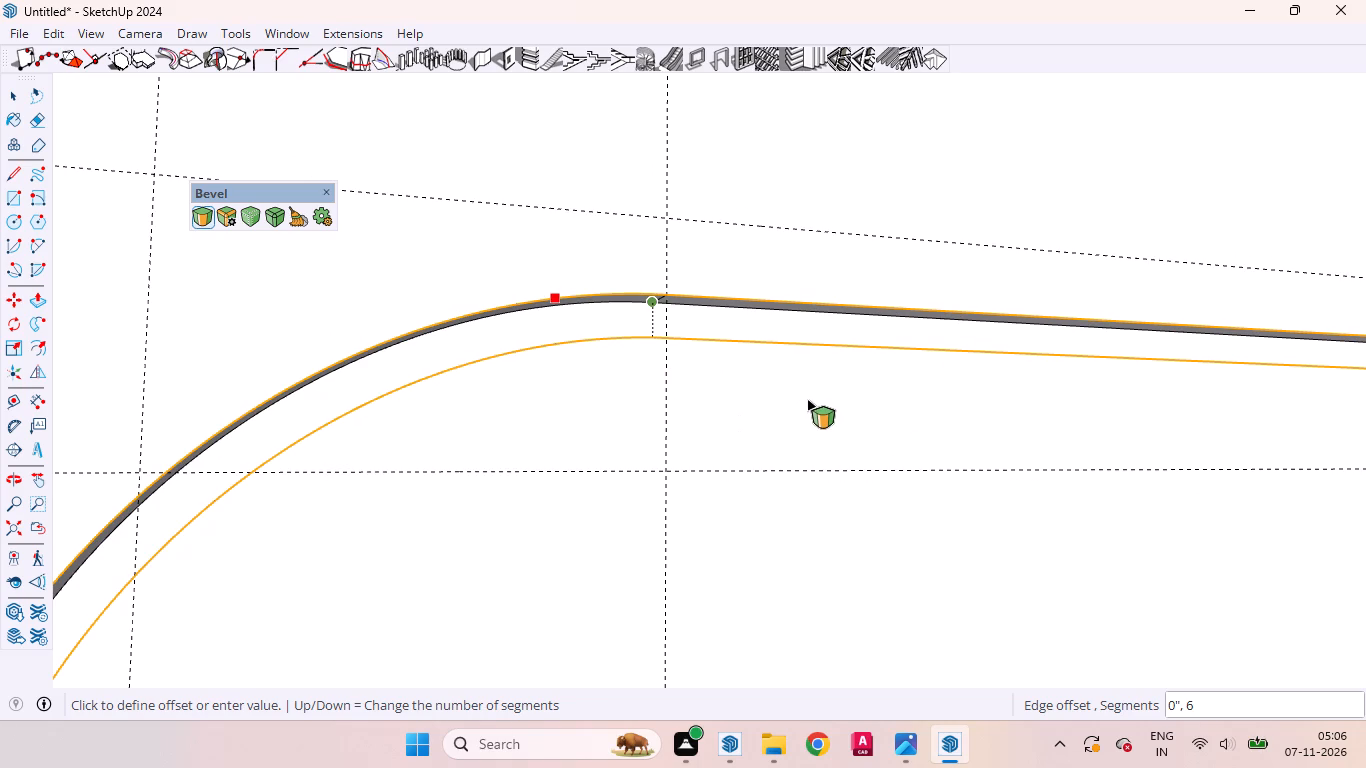
pyautogui.click(807, 399)
pyautogui.click(793, 401)
pyautogui.click(207, 222)
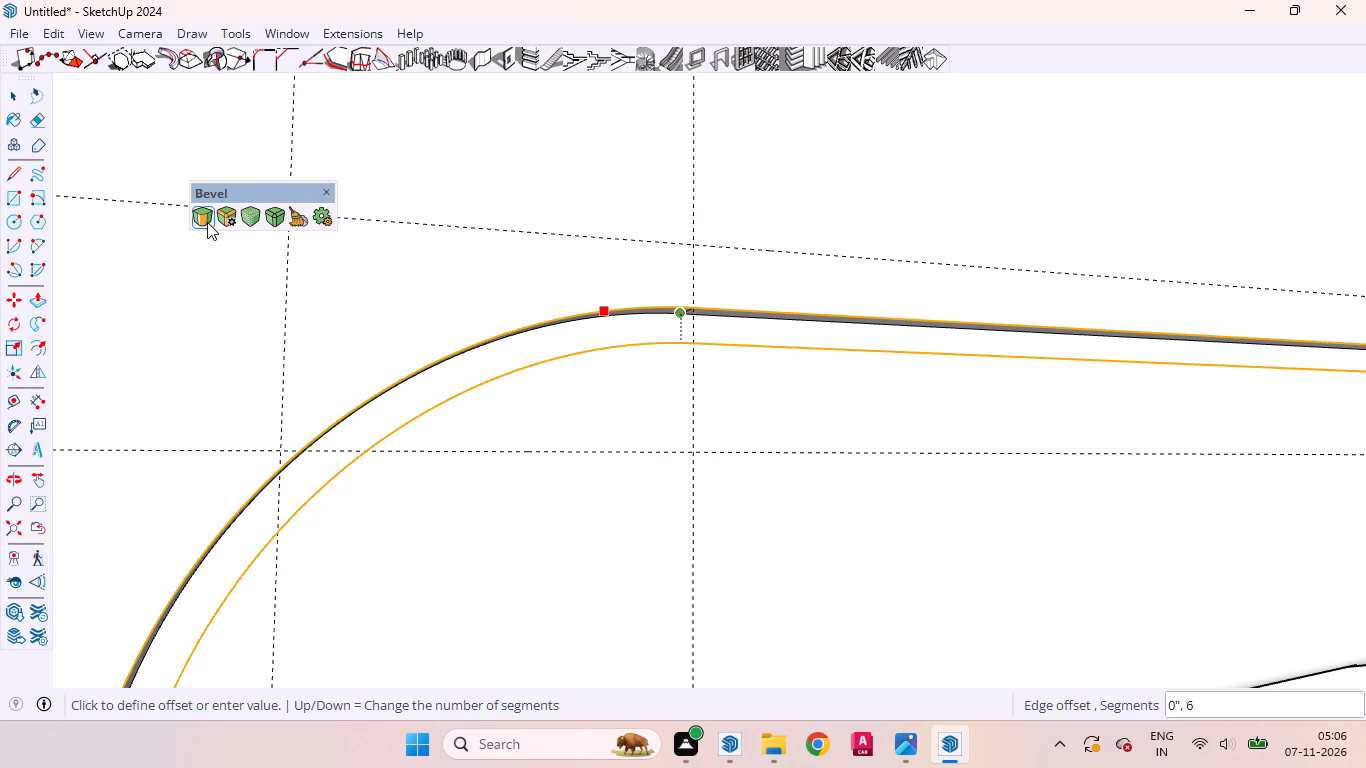
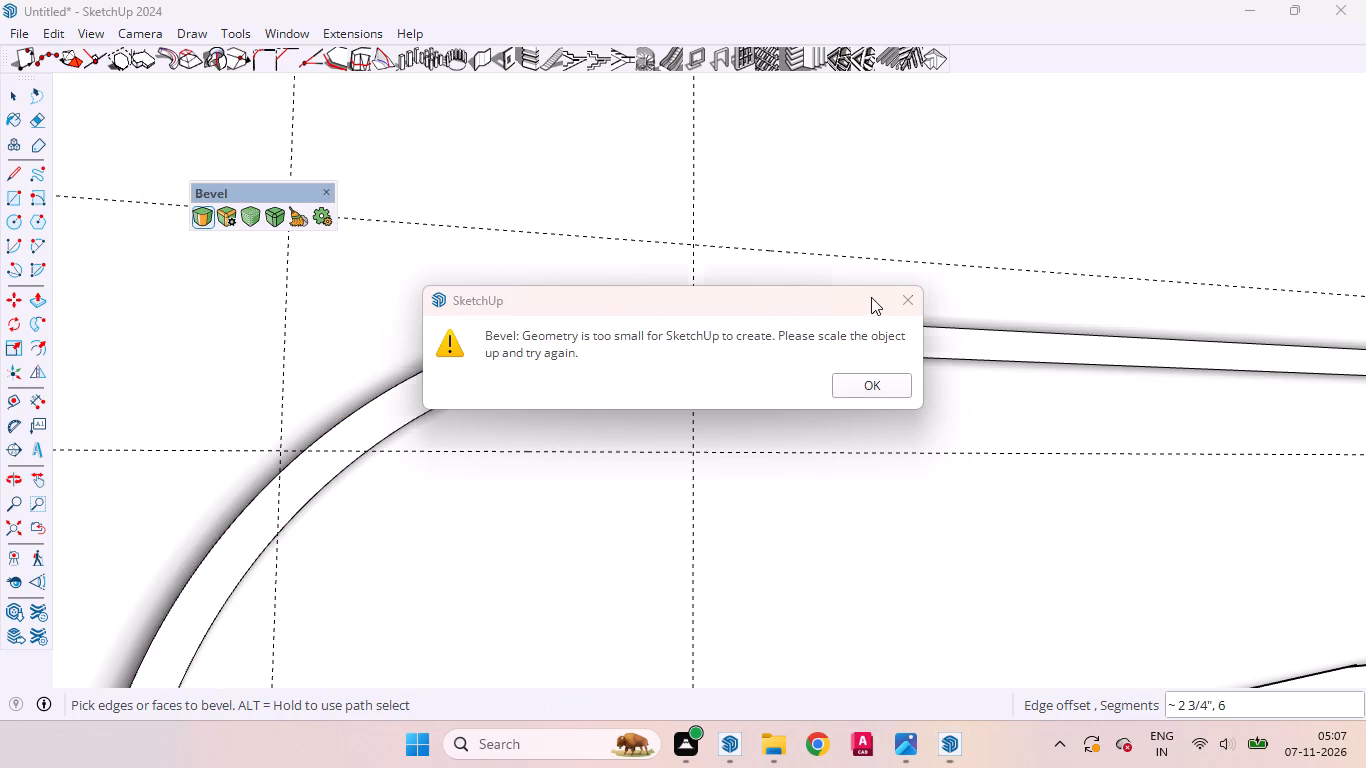
# Dismiss the Bevel message and leave the Bevel tool for the Select tool.
pyautogui.click(872, 387)
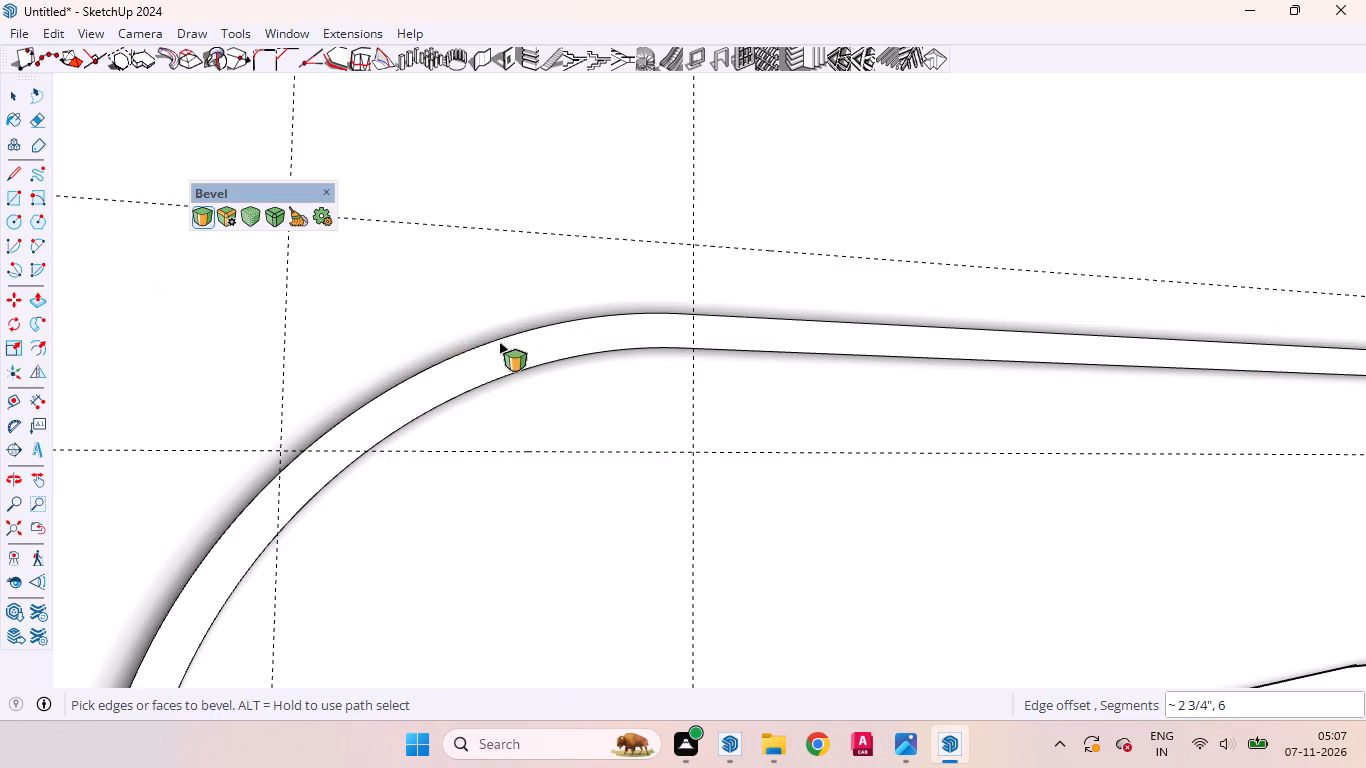
pyautogui.press('space')
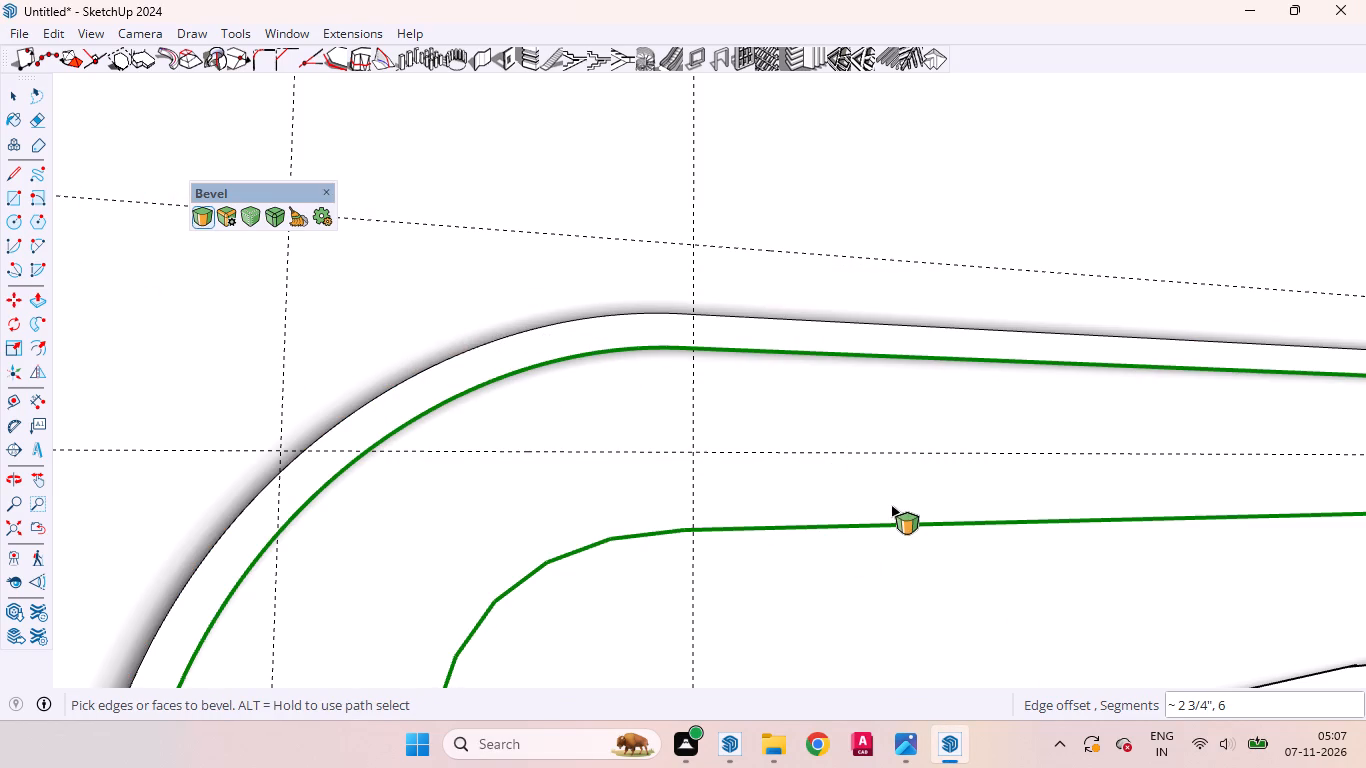
pyautogui.scroll(-7, 961, 423)
pyautogui.scroll(1, 789, 334)
pyautogui.scroll(-19, 789, 334)
pyautogui.scroll(-20, 659, 327)
pyautogui.scroll(-10, 659, 327)
pyautogui.scroll(1, 724, 316)
pyautogui.scroll(-18, 724, 316)
pyautogui.scroll(-7, 768, 277)
pyautogui.press('space')
pyautogui.press('space')
pyautogui.press('space')
pyautogui.press('space')
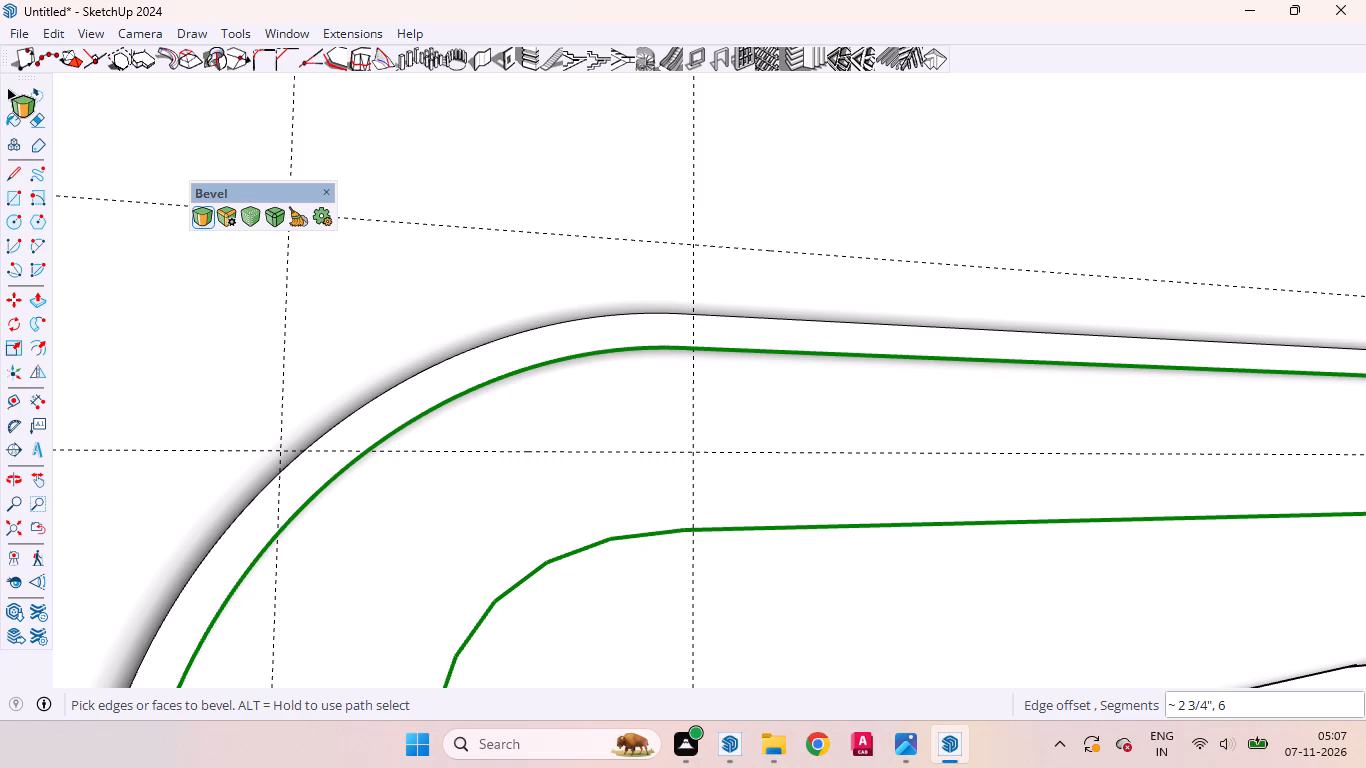
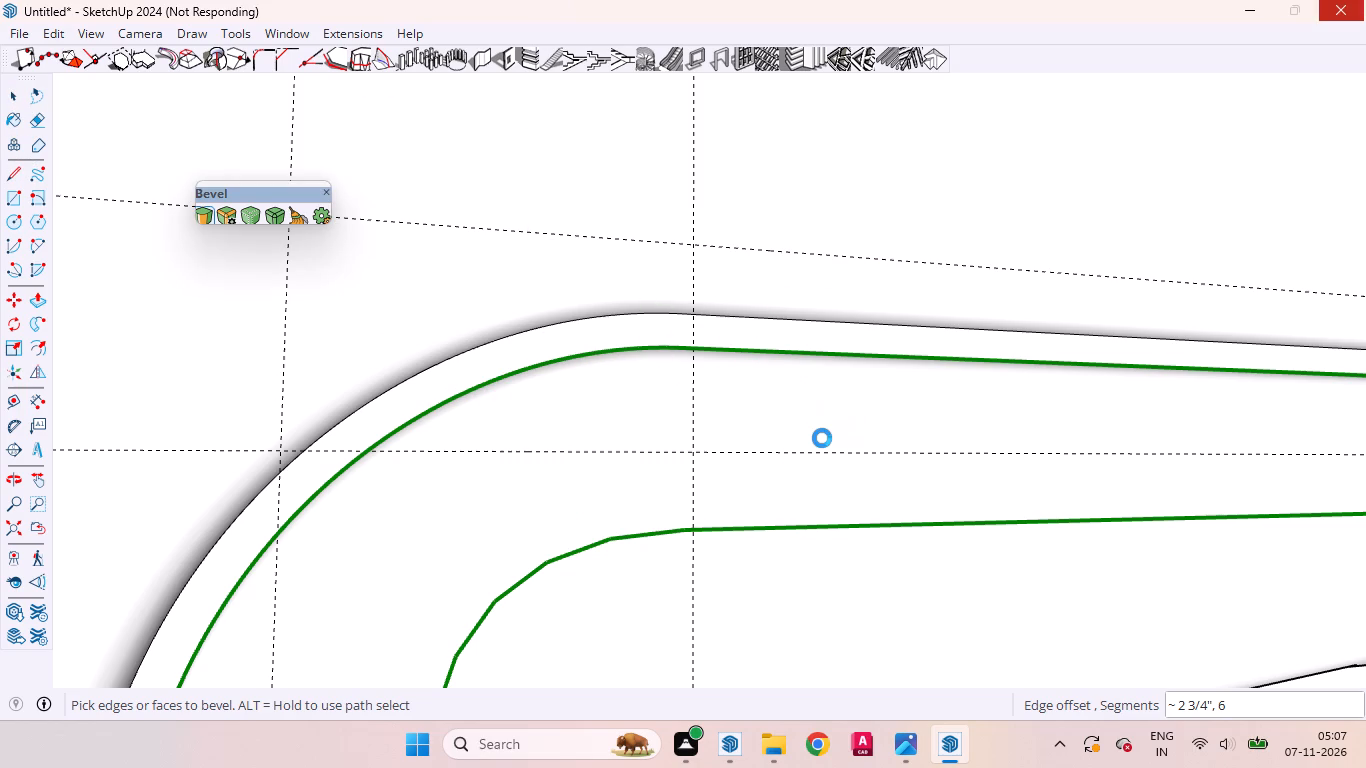
# Push the narrow groove strip around the framed block's front opening inward by 1".
pyautogui.scroll(-8, 755, 403)
pyautogui.scroll(1, 737, 366)
pyautogui.scroll(-2, 737, 366)
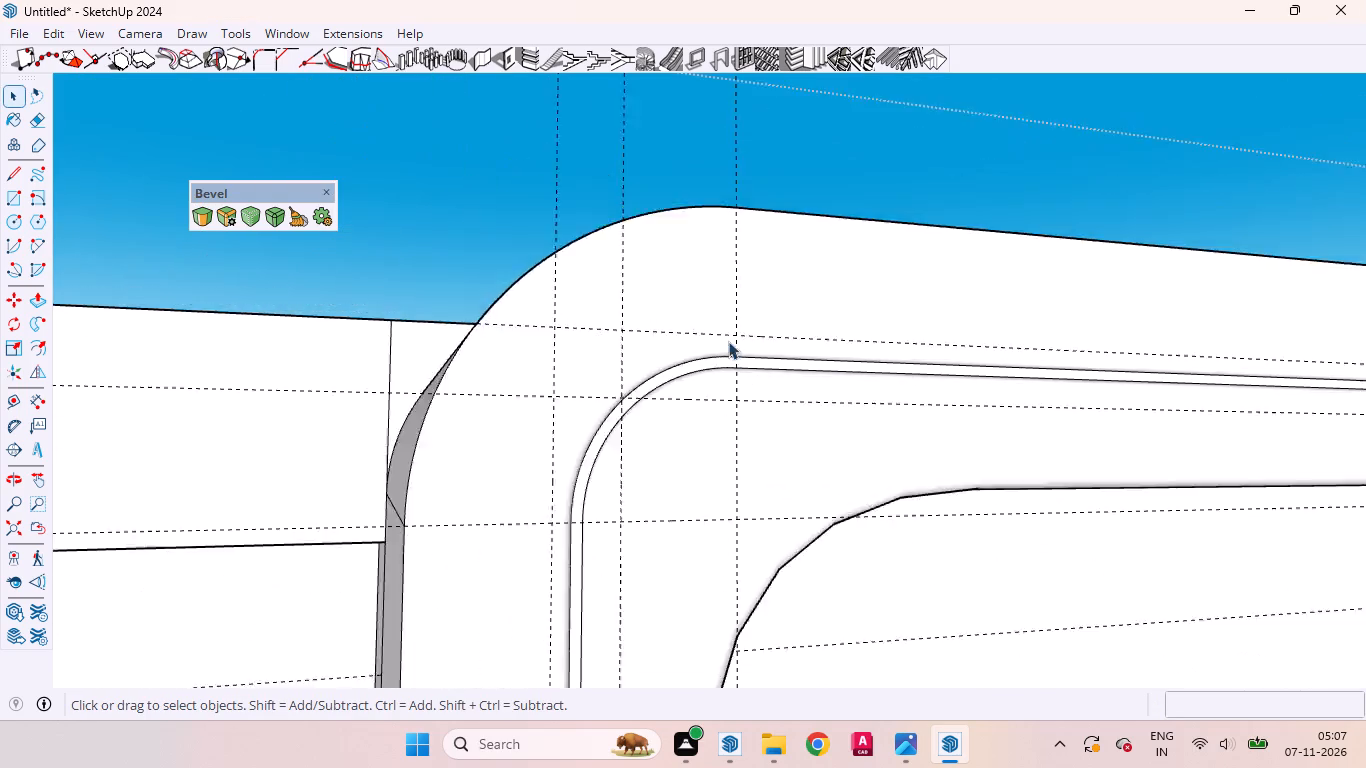
pyautogui.scroll(-14, 728, 341)
pyautogui.moveTo(982, 303); pyautogui.dragTo(789, 413, button='middle')
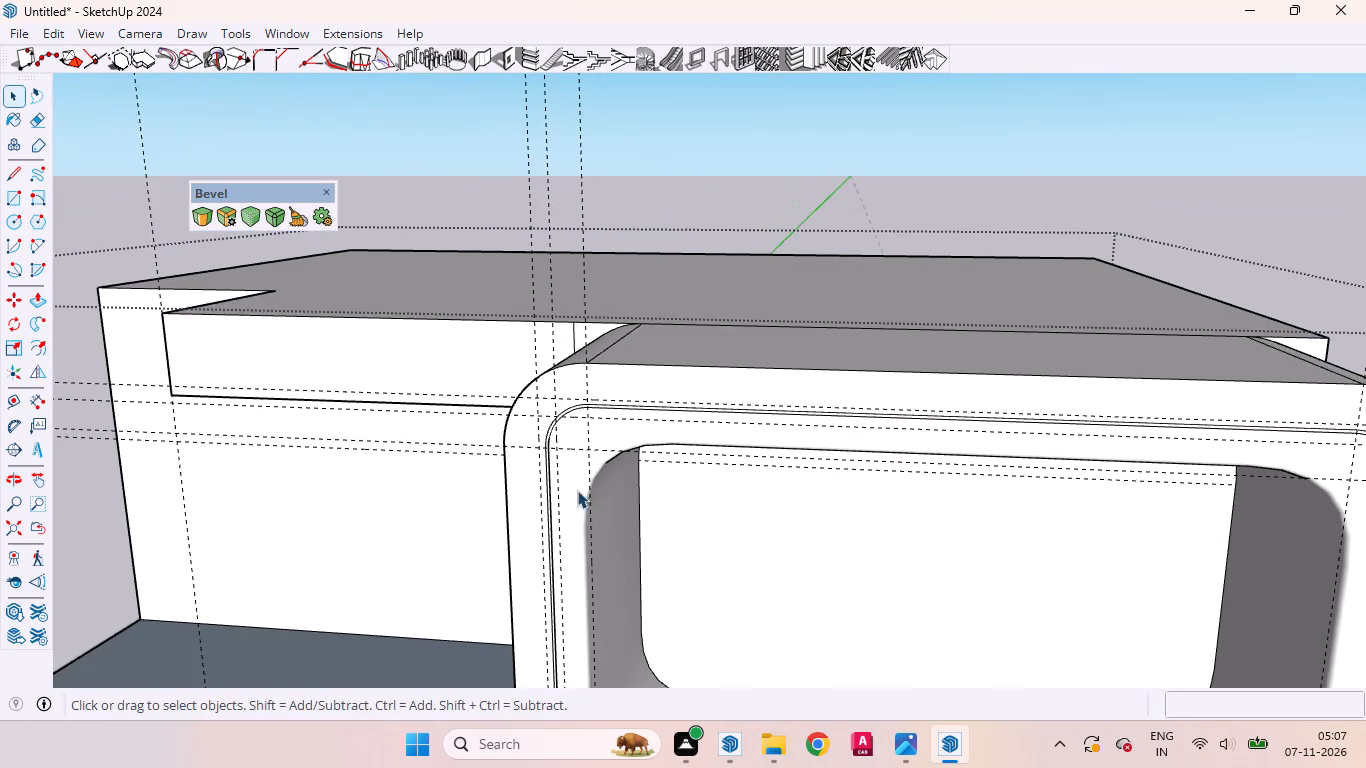
pyautogui.scroll(20, 537, 493)
pyautogui.scroll(4, 537, 493)
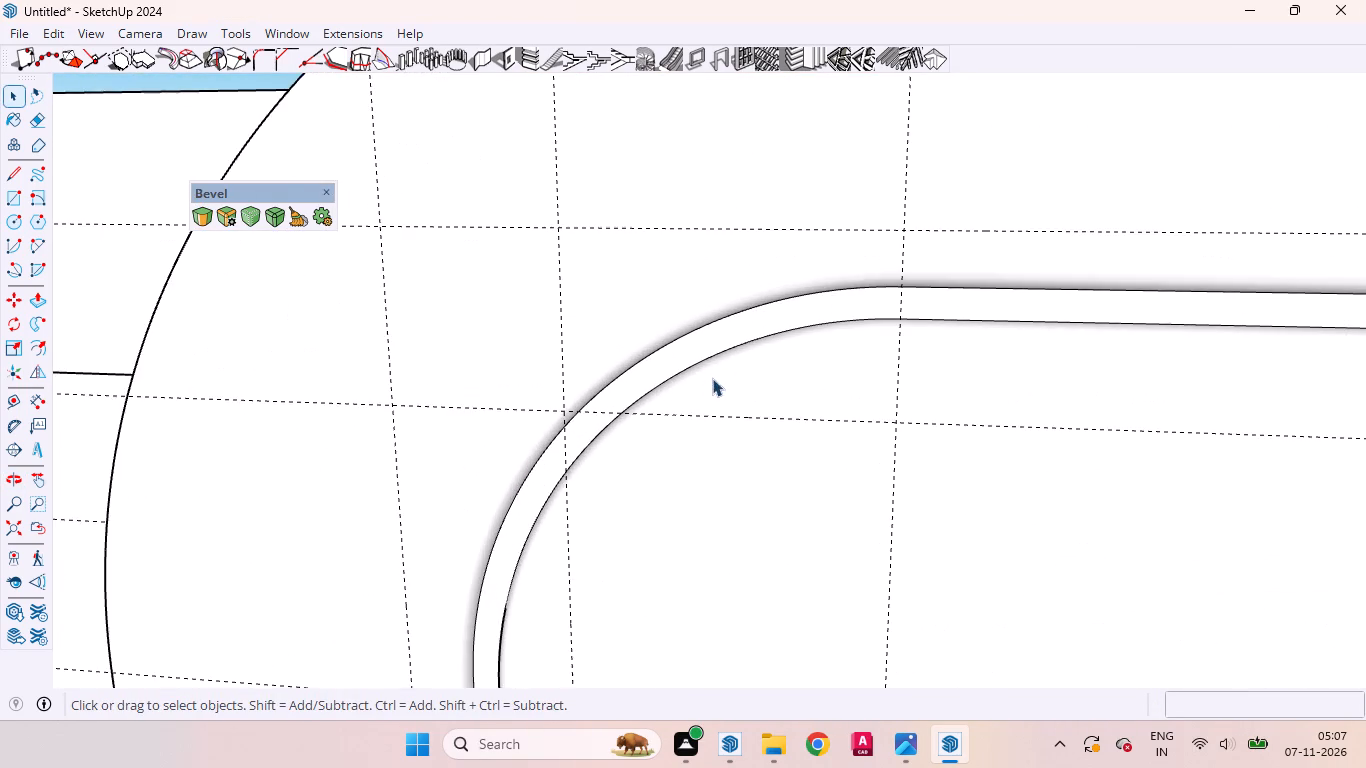
pyautogui.moveTo(715, 378); pyautogui.dragTo(1062, 327, button='middle')
pyautogui.scroll(10, 699, 327)
pyautogui.click(688, 365)
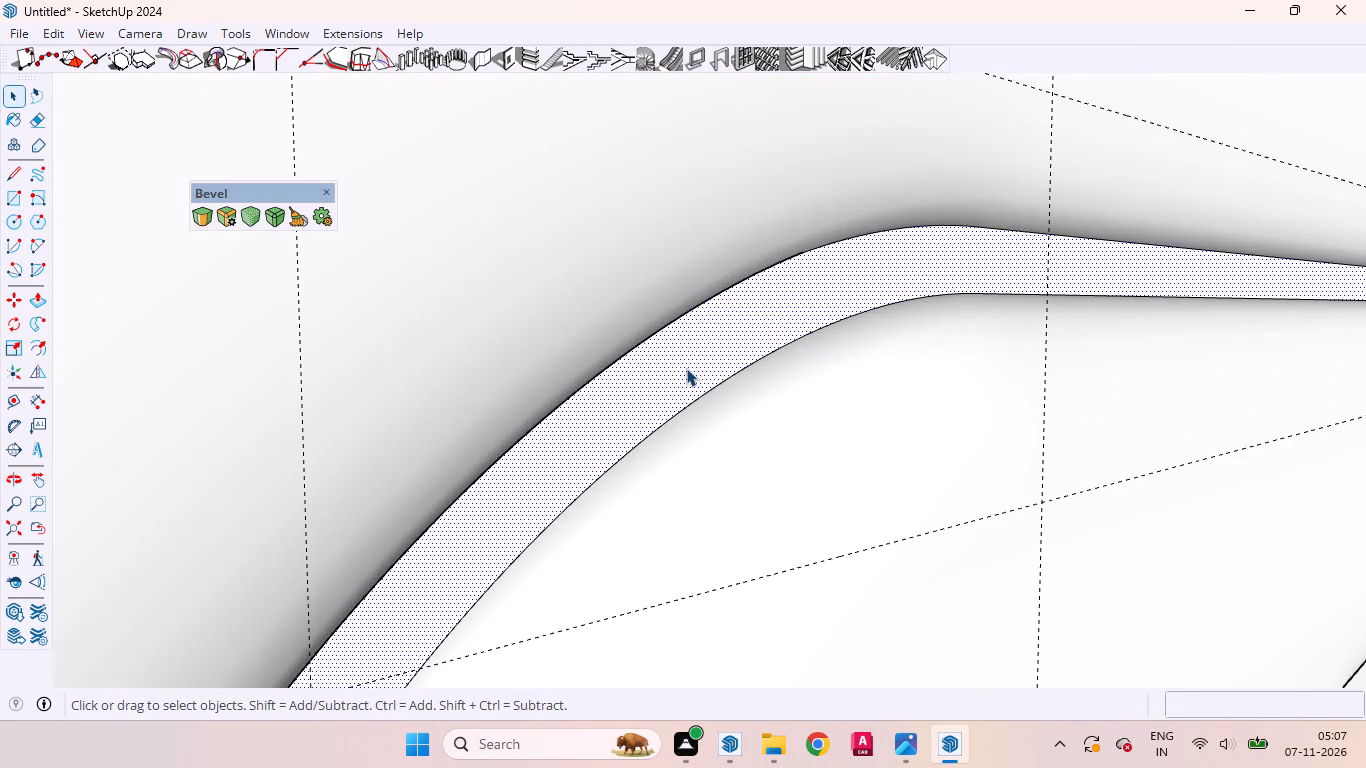
pyautogui.press('p')
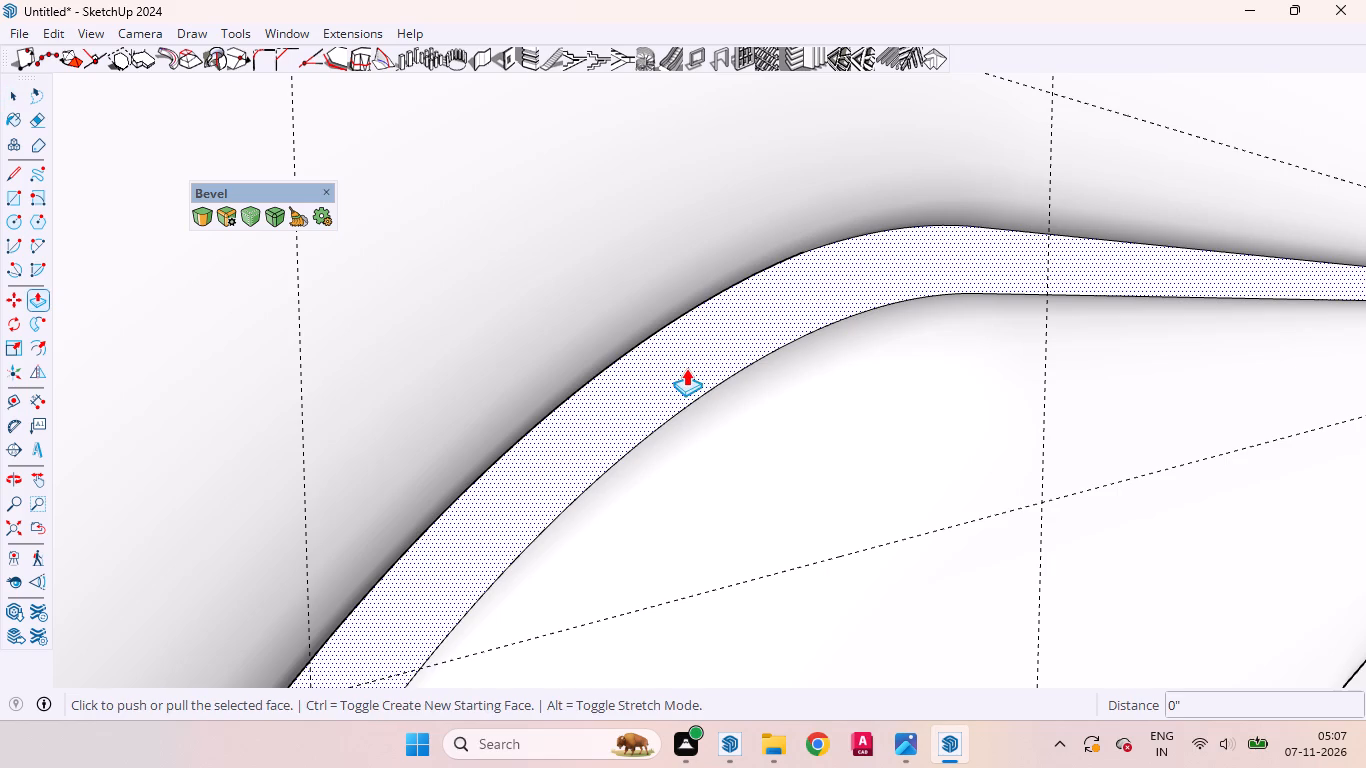
pyautogui.moveTo(686, 368); pyautogui.dragTo(667, 361)
pyautogui.press('1')
pyautogui.press('Return')
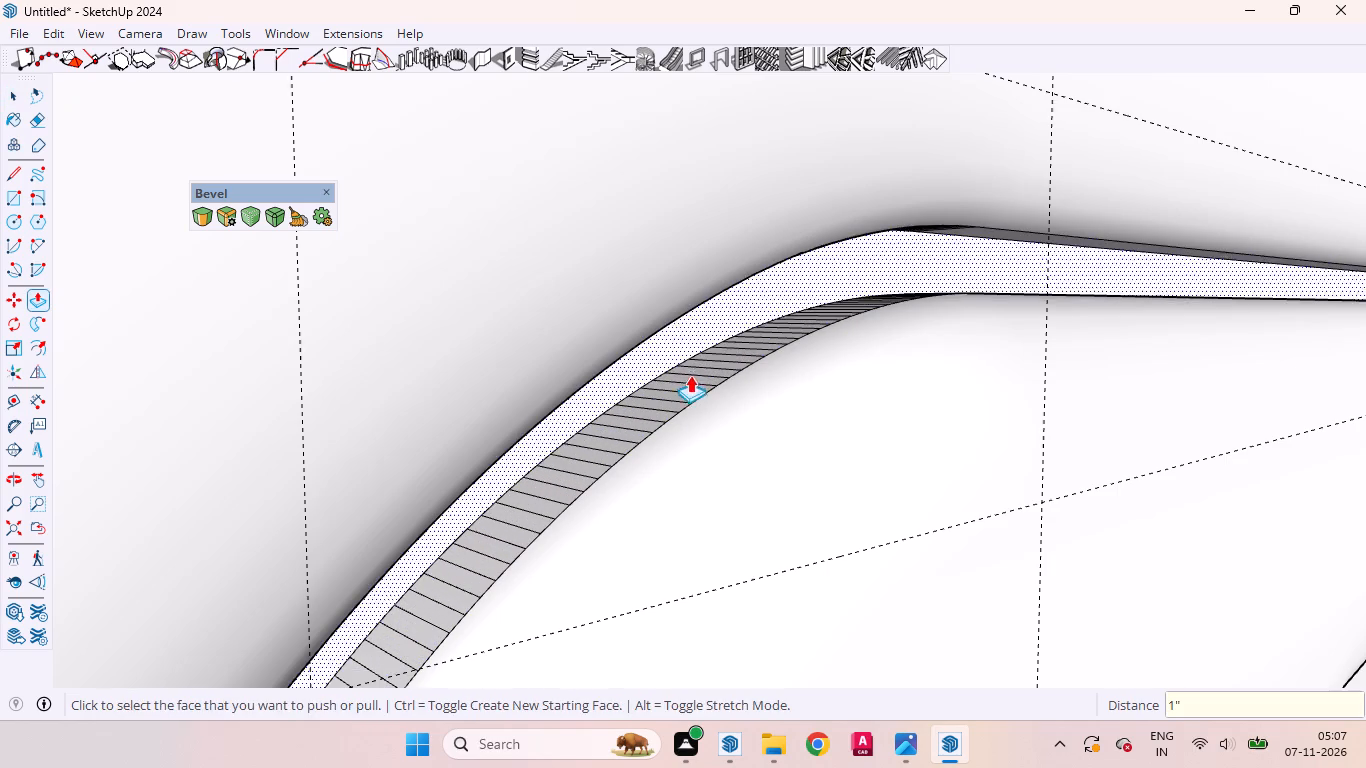
pyautogui.press('space')
# Examine the recessed groove and the framed front block from several angles.
pyautogui.scroll(-20, 697, 377)
pyautogui.scroll(1, 619, 294)
pyautogui.scroll(-3, 619, 294)
pyautogui.scroll(1, 619, 294)
pyautogui.scroll(-6, 619, 294)
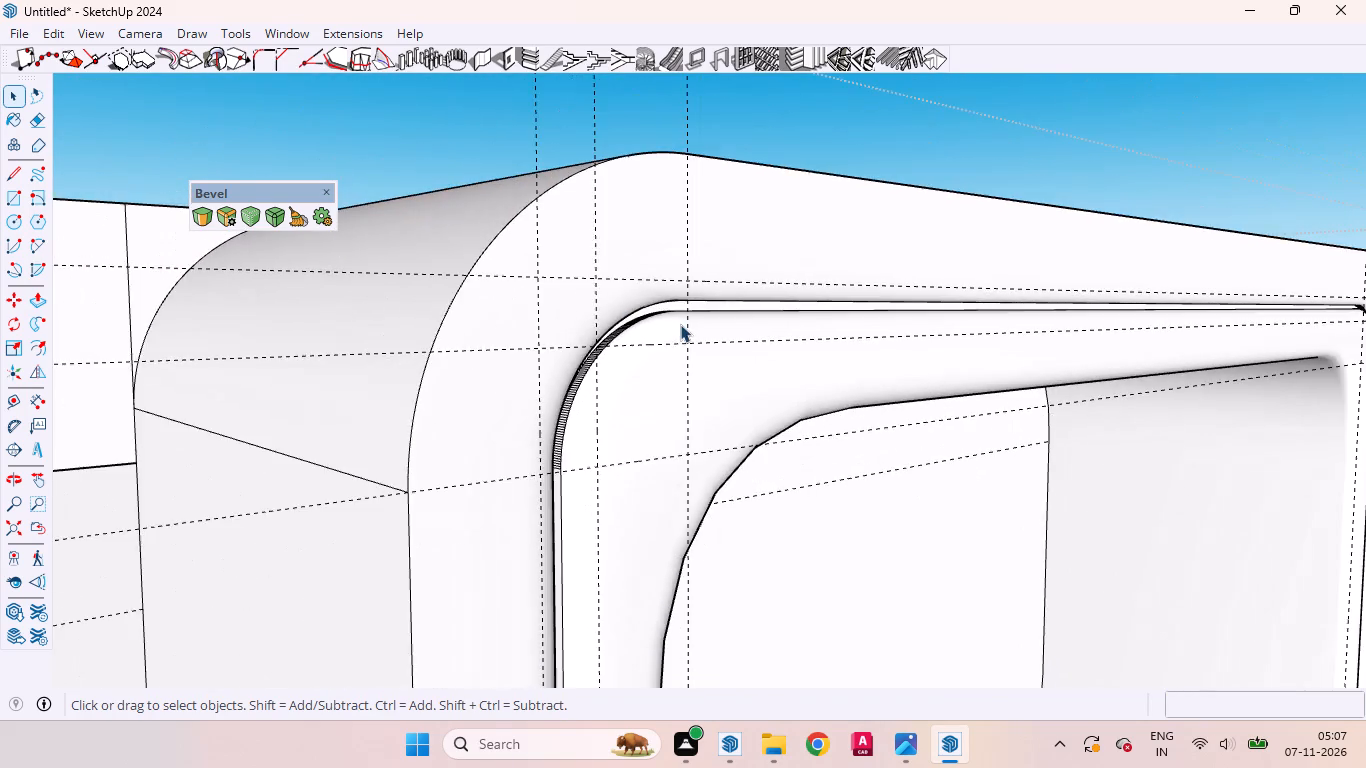
pyautogui.scroll(-6, 680, 324)
pyautogui.moveTo(768, 326); pyautogui.dragTo(613, 343, button='middle')
pyautogui.scroll(-2, 626, 221)
pyautogui.scroll(2, 626, 220)
pyautogui.scroll(-9, 626, 220)
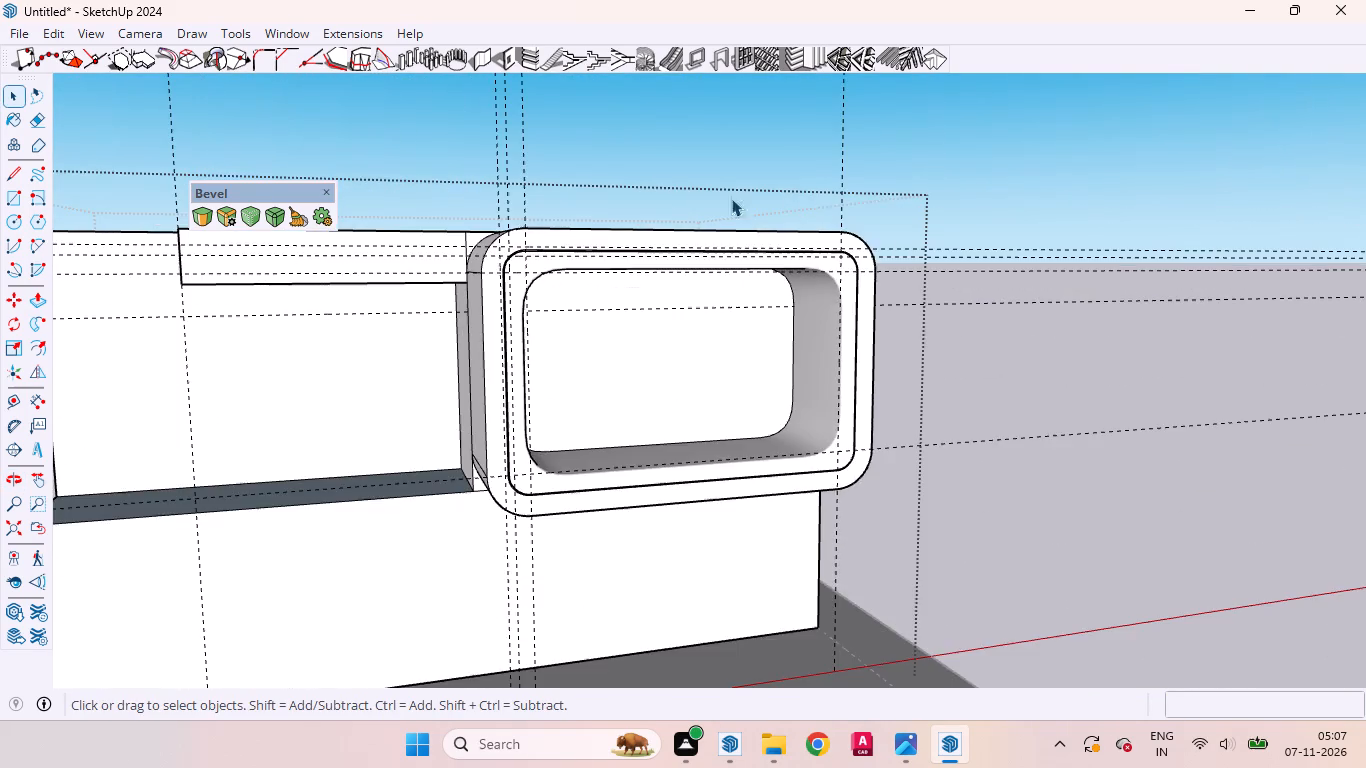
pyautogui.scroll(20, 873, 266)
pyautogui.scroll(3, 873, 266)
pyautogui.moveTo(846, 528); pyautogui.dragTo(848, 548, button='middle')
pyautogui.scroll(1, 848, 548)
pyautogui.scroll(-15, 800, 486)
pyautogui.scroll(1, 1009, 470)
pyautogui.scroll(-13, 987, 472)
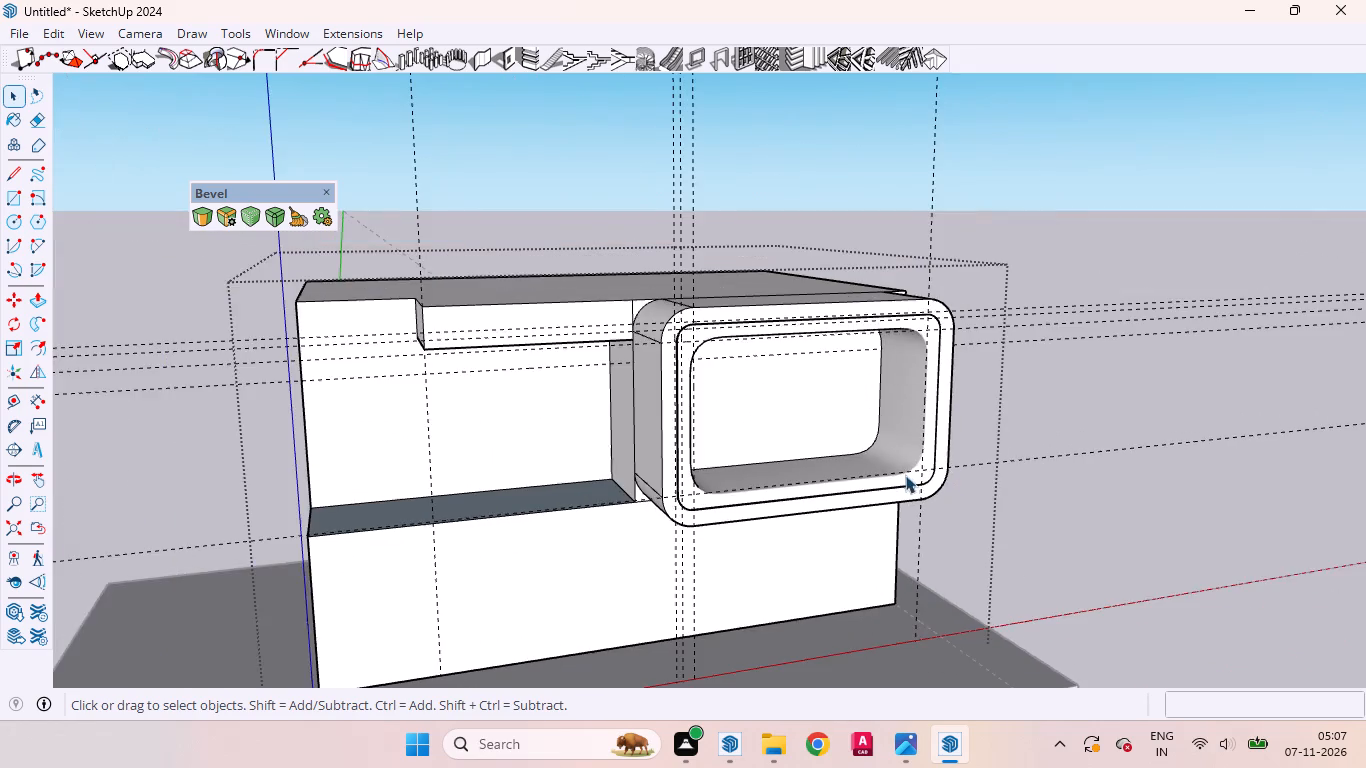
pyautogui.moveTo(903, 475); pyautogui.dragTo(873, 420, button='middle')
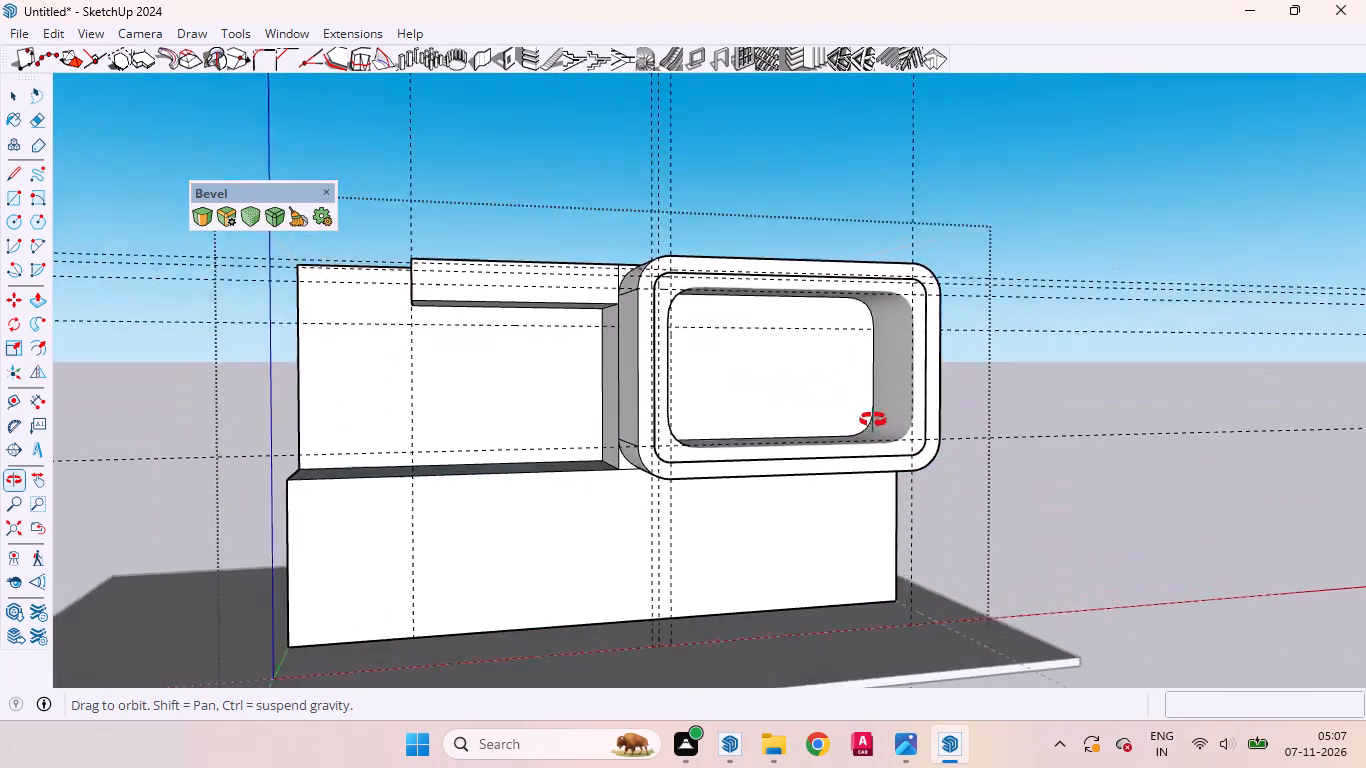
pyautogui.moveTo(873, 420); pyautogui.dragTo(1006, 575, button='middle')
pyautogui.scroll(1, 983, 548)
pyautogui.scroll(10, 707, 394)
pyautogui.scroll(-2, 656, 454)
pyautogui.scroll(2, 656, 457)
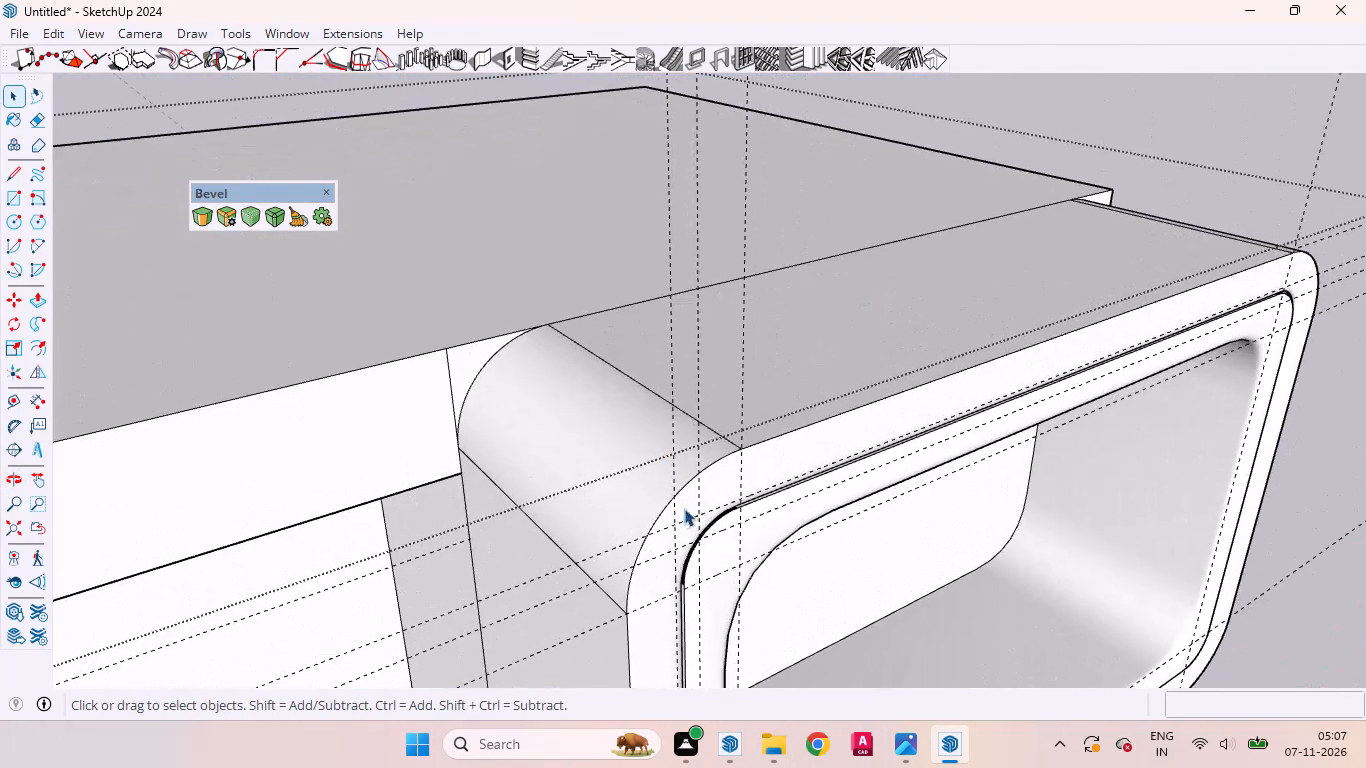
pyautogui.scroll(11, 684, 508)
pyautogui.moveTo(856, 387); pyautogui.dragTo(1162, 252, button='middle')
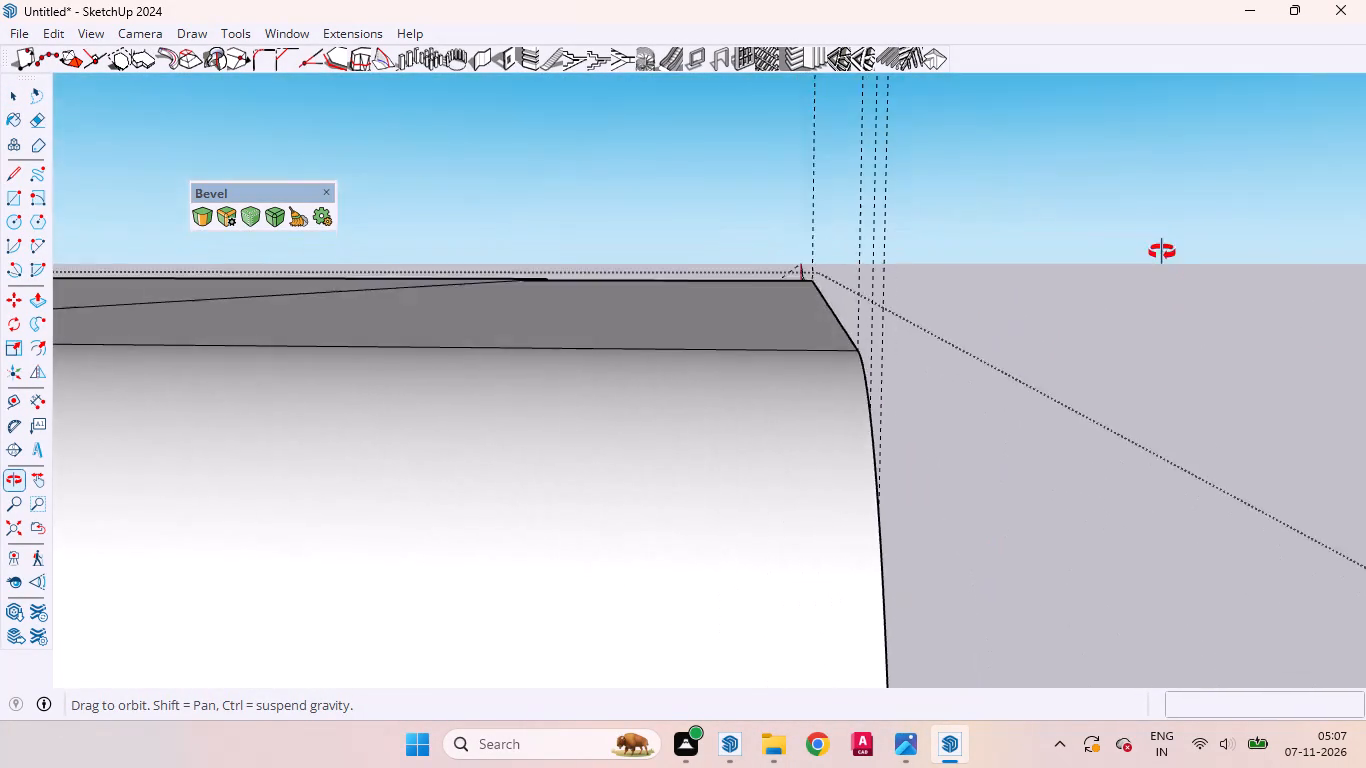
pyautogui.moveTo(1162, 252); pyautogui.dragTo(809, 362, button='middle')
pyautogui.scroll(-19, 750, 339)
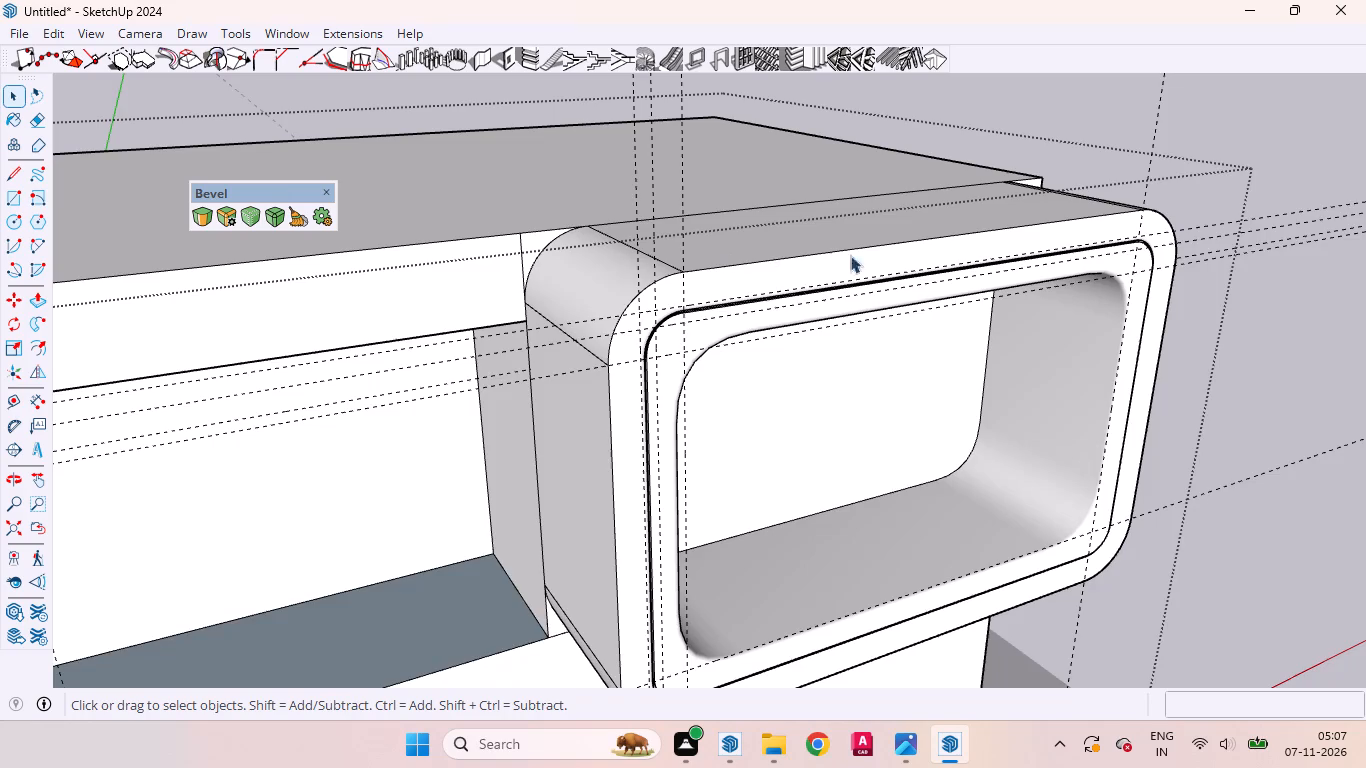
# Select all straight edges and rounded corners of the framed block's outer front outline and start bevelling them.
pyautogui.scroll(5, 940, 226)
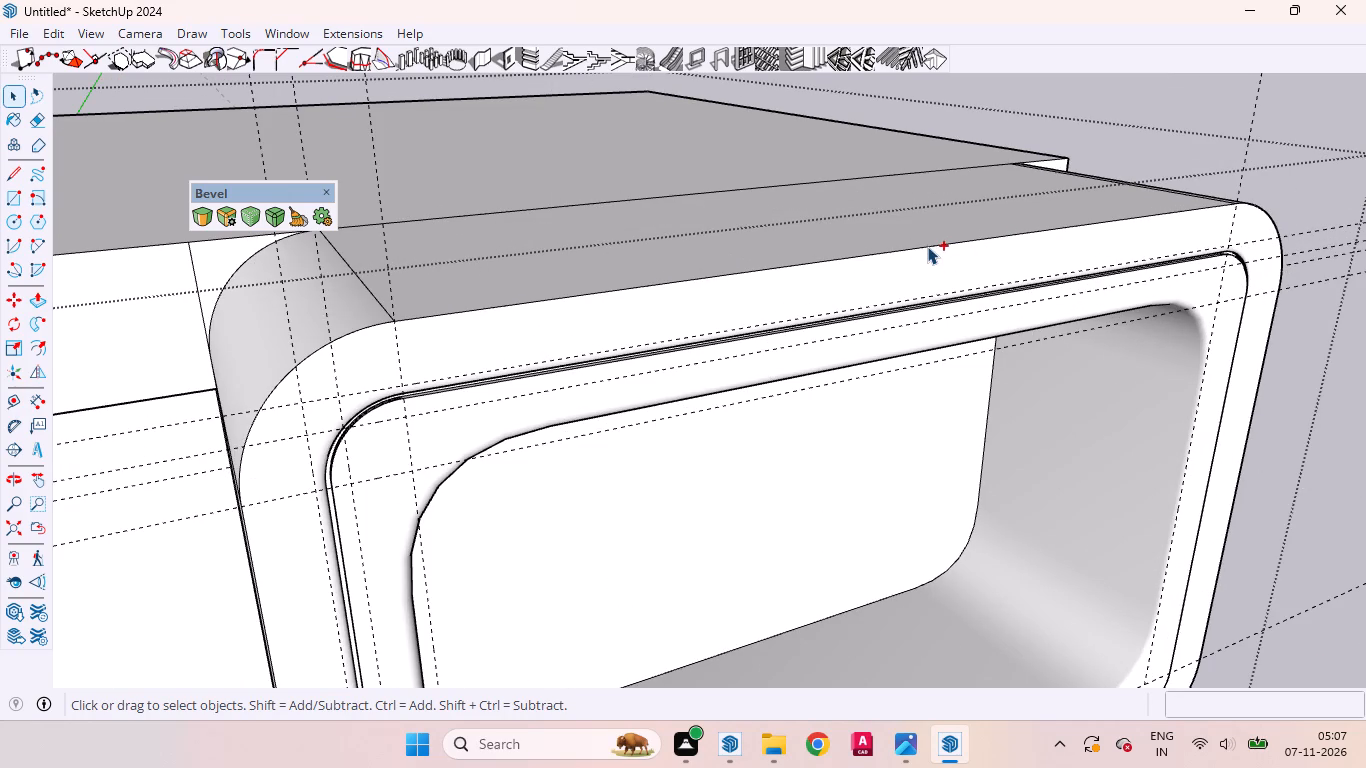
pyautogui.keyDown('ctrl'); pyautogui.click(927, 248); pyautogui.keyUp('ctrl')
pyautogui.keyDown('ctrl'); pyautogui.scroll(-3, 630, 246); pyautogui.keyUp('ctrl')
pyautogui.keyDown('ctrl'); pyautogui.scroll(1, 626, 245); pyautogui.keyUp('ctrl')
pyautogui.keyDown('ctrl'); pyautogui.scroll(-2, 625, 244); pyautogui.keyUp('ctrl')
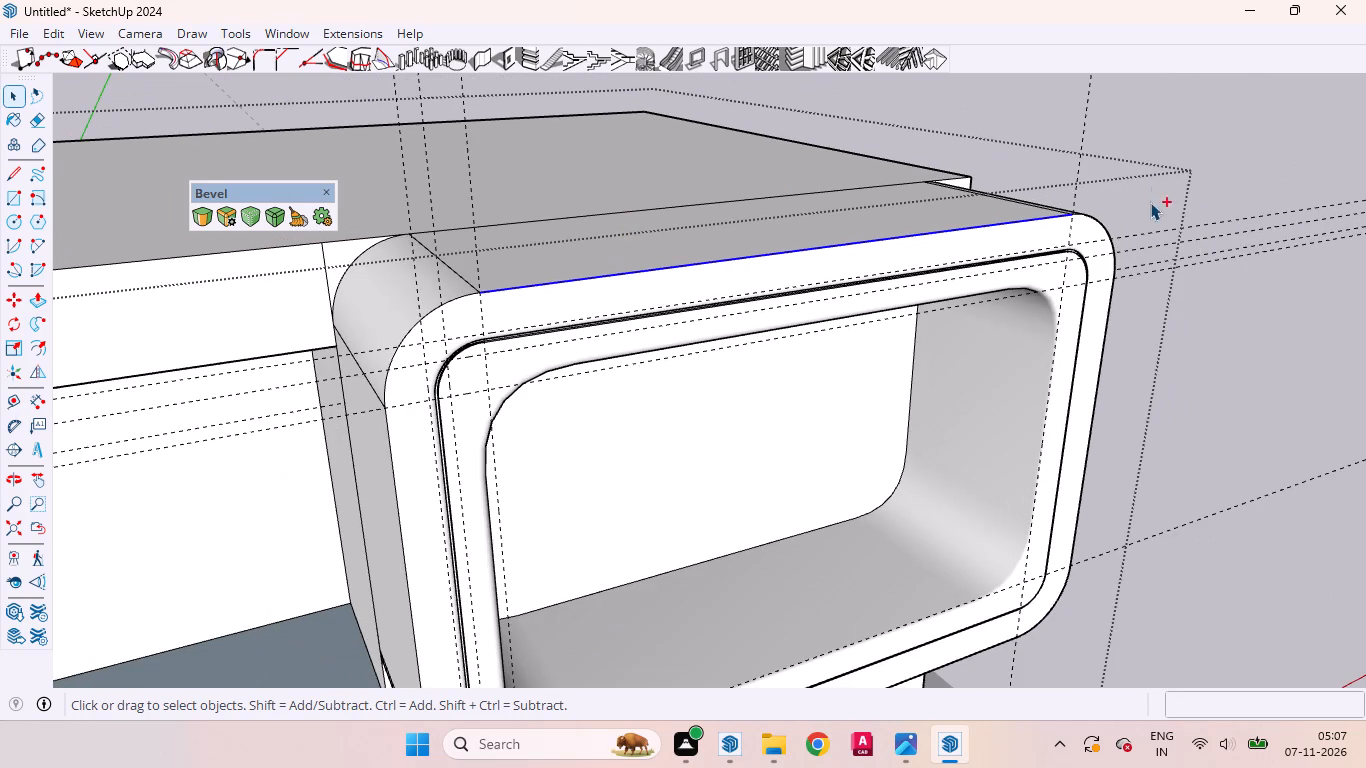
pyautogui.keyDown('ctrl'); pyautogui.scroll(10, 145, 497); pyautogui.keyUp('ctrl')
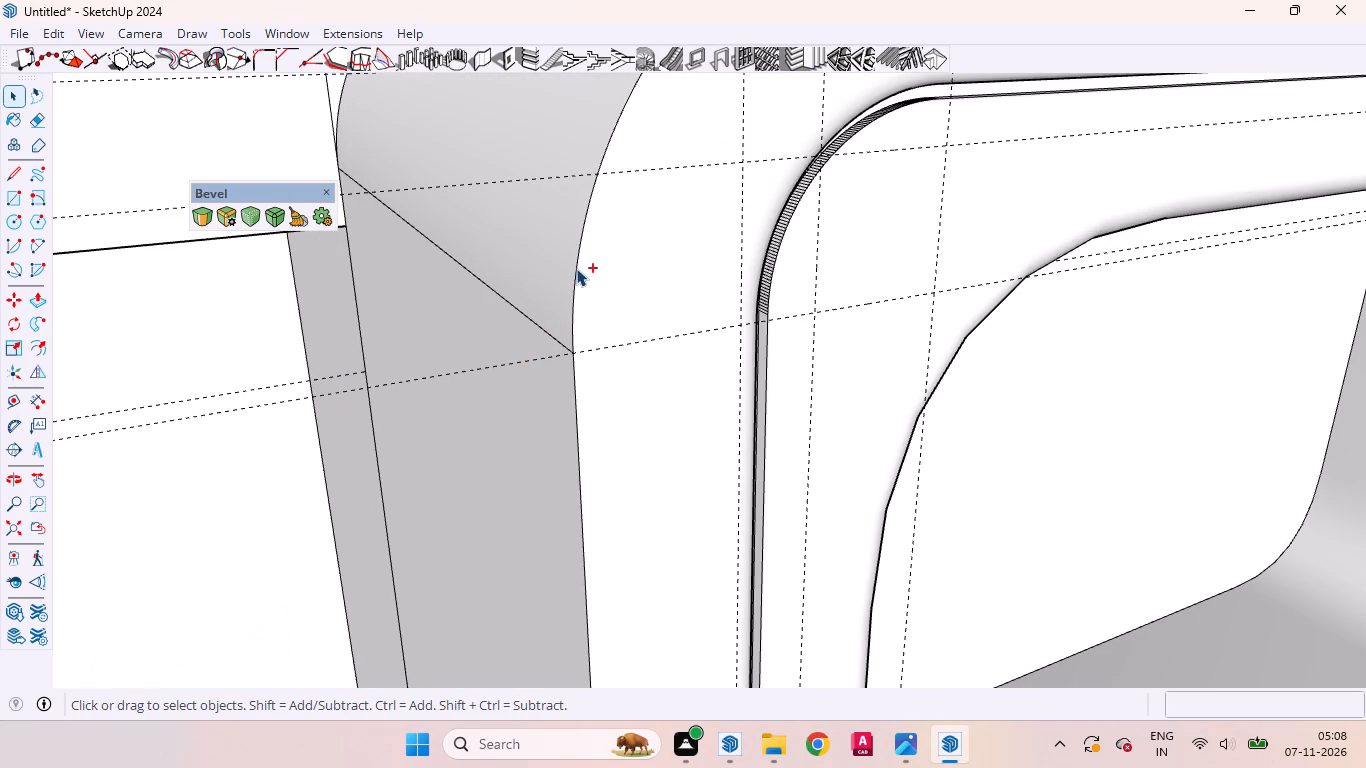
pyautogui.keyDown('ctrl'); pyautogui.click(576, 268); pyautogui.keyUp('ctrl')
pyautogui.keyDown('ctrl'); pyautogui.scroll(-6, 571, 241); pyautogui.keyUp('ctrl')
pyautogui.keyDown('ctrl'); pyautogui.scroll(3, 775, 136); pyautogui.keyUp('ctrl')
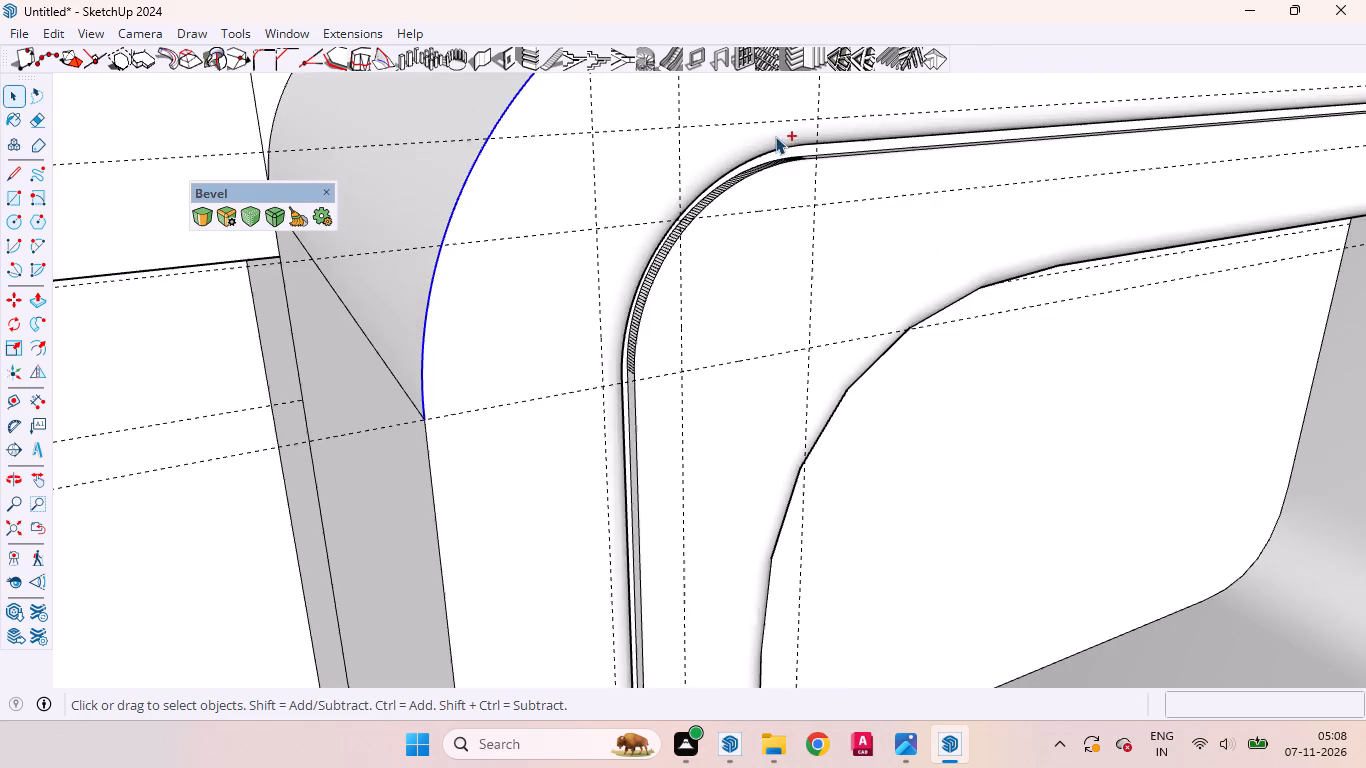
pyautogui.keyDown('ctrl'); pyautogui.scroll(11, 775, 136); pyautogui.keyUp('ctrl')
pyautogui.keyDown('ctrl'); pyautogui.moveTo(903, 171); pyautogui.dragTo(785, 228, button='middle'); pyautogui.keyUp('ctrl')
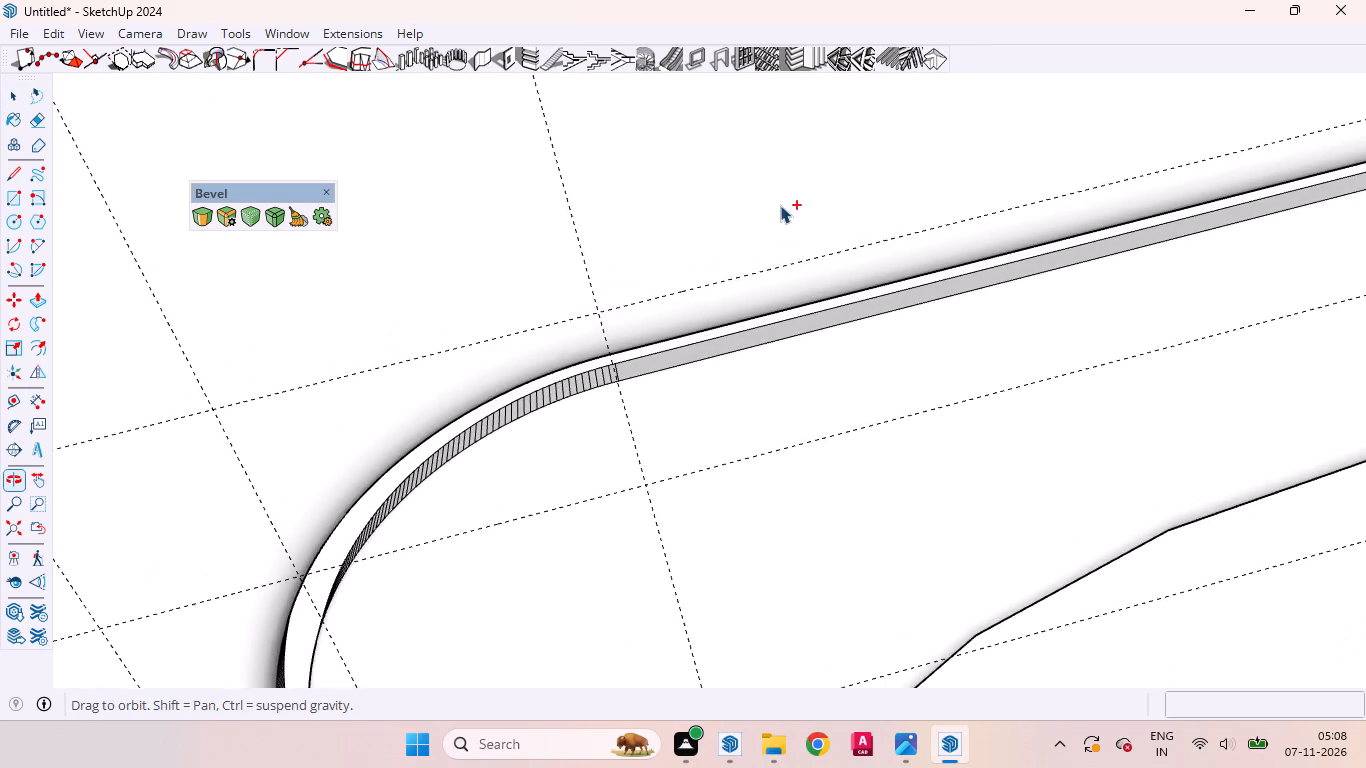
pyautogui.keyDown('ctrl'); pyautogui.scroll(-13, 779, 178); pyautogui.keyUp('ctrl')
pyautogui.keyDown('ctrl'); pyautogui.scroll(-2, 899, 151); pyautogui.keyUp('ctrl')
pyautogui.keyDown('ctrl'); pyautogui.scroll(1, 899, 151); pyautogui.keyUp('ctrl')
pyautogui.keyDown('ctrl'); pyautogui.scroll(-9, 899, 151); pyautogui.keyUp('ctrl')
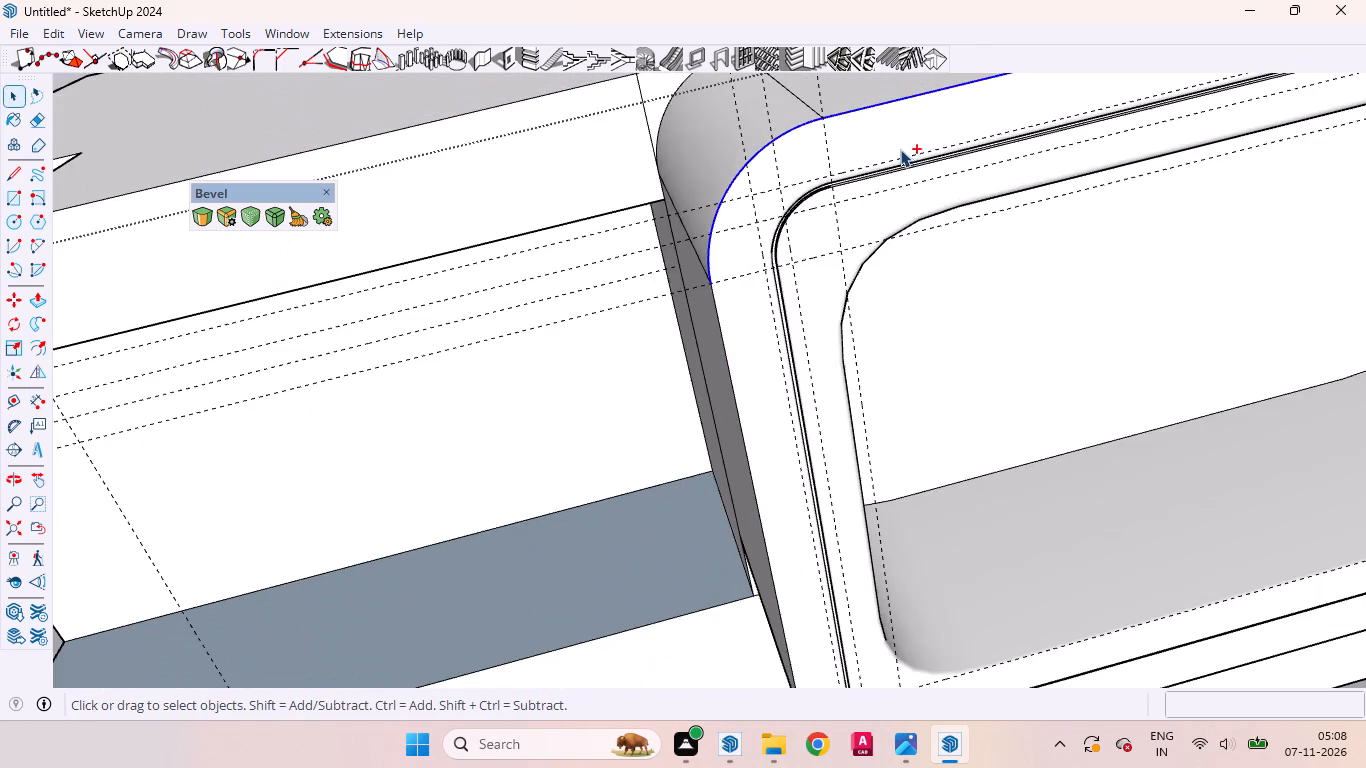
pyautogui.keyDown('ctrl'); pyautogui.scroll(-3, 901, 149); pyautogui.keyUp('ctrl')
pyautogui.keyDown('ctrl'); pyautogui.scroll(11, 820, 238); pyautogui.keyUp('ctrl')
pyautogui.keyDown('ctrl'); pyautogui.scroll(-1, 814, 244); pyautogui.keyUp('ctrl')
pyautogui.keyDown('ctrl'); pyautogui.scroll(2, 808, 248); pyautogui.keyUp('ctrl')
pyautogui.keyDown('ctrl'); pyautogui.scroll(-1, 808, 248); pyautogui.keyUp('ctrl')
pyautogui.keyDown('ctrl'); pyautogui.scroll(10, 808, 248); pyautogui.keyUp('ctrl')
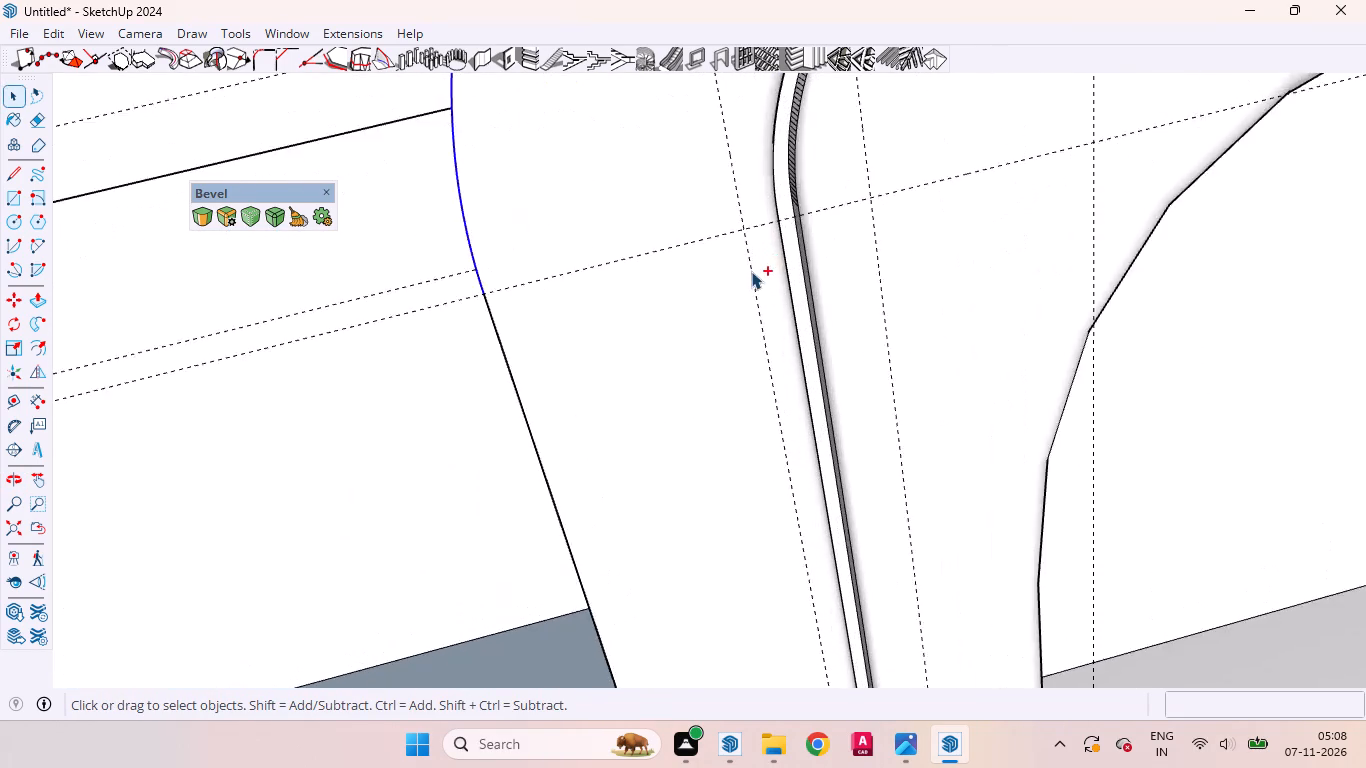
pyautogui.keyDown('ctrl'); pyautogui.scroll(3, 751, 271); pyautogui.keyUp('ctrl')
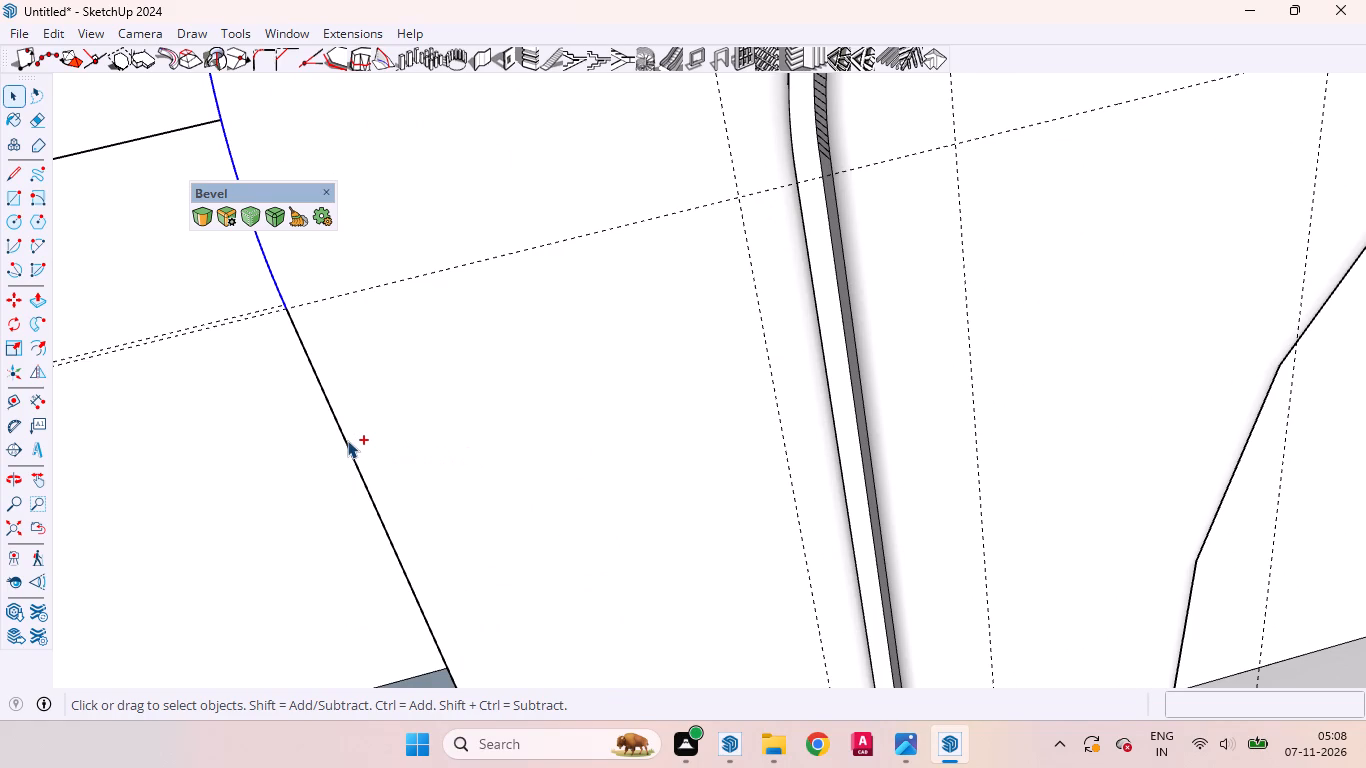
pyautogui.keyDown('ctrl'); pyautogui.click(343, 438); pyautogui.keyUp('ctrl')
pyautogui.keyDown('ctrl'); pyautogui.scroll(-11, 412, 329); pyautogui.keyUp('ctrl')
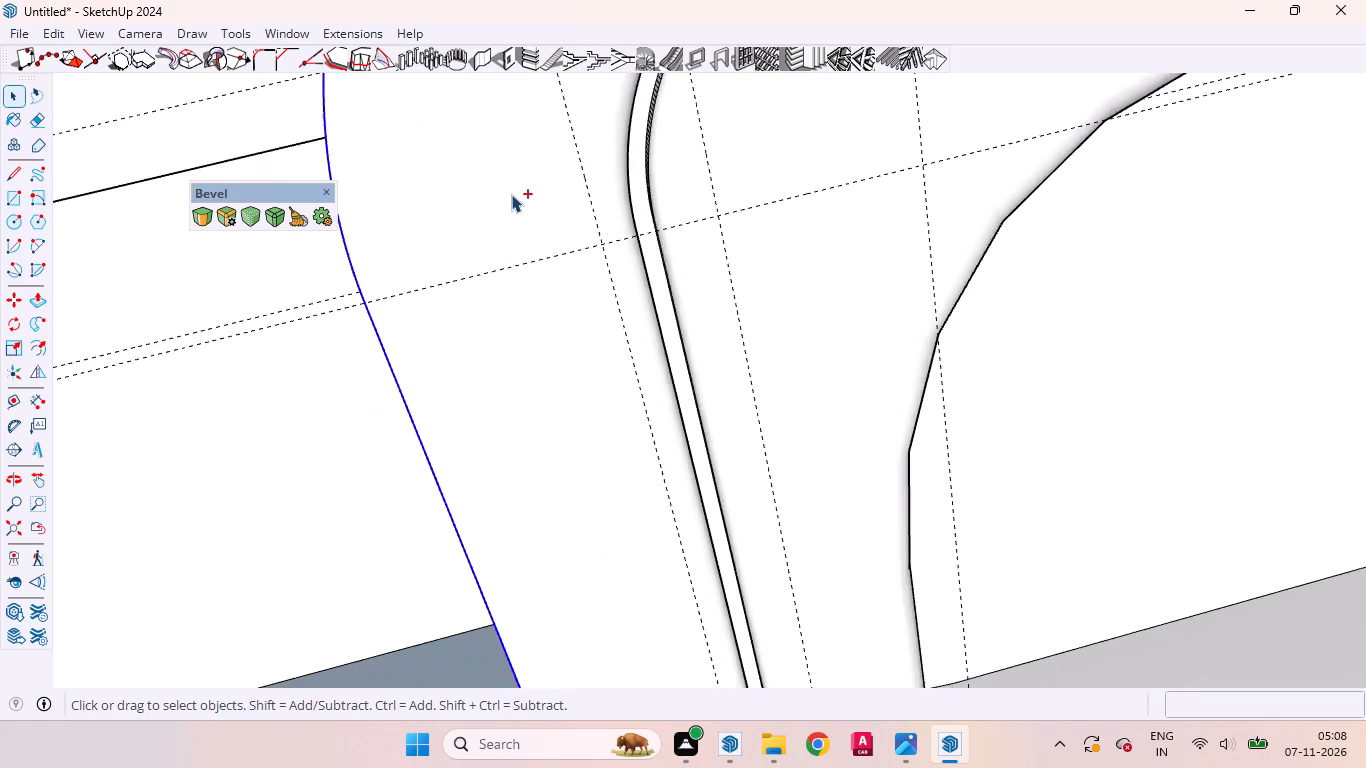
pyautogui.keyDown('ctrl'); pyautogui.scroll(-20, 511, 194); pyautogui.keyUp('ctrl')
pyautogui.keyDown('ctrl'); pyautogui.scroll(-4, 511, 194); pyautogui.keyUp('ctrl')
pyautogui.keyDown('ctrl'); pyautogui.scroll(8, 591, 526); pyautogui.keyUp('ctrl')
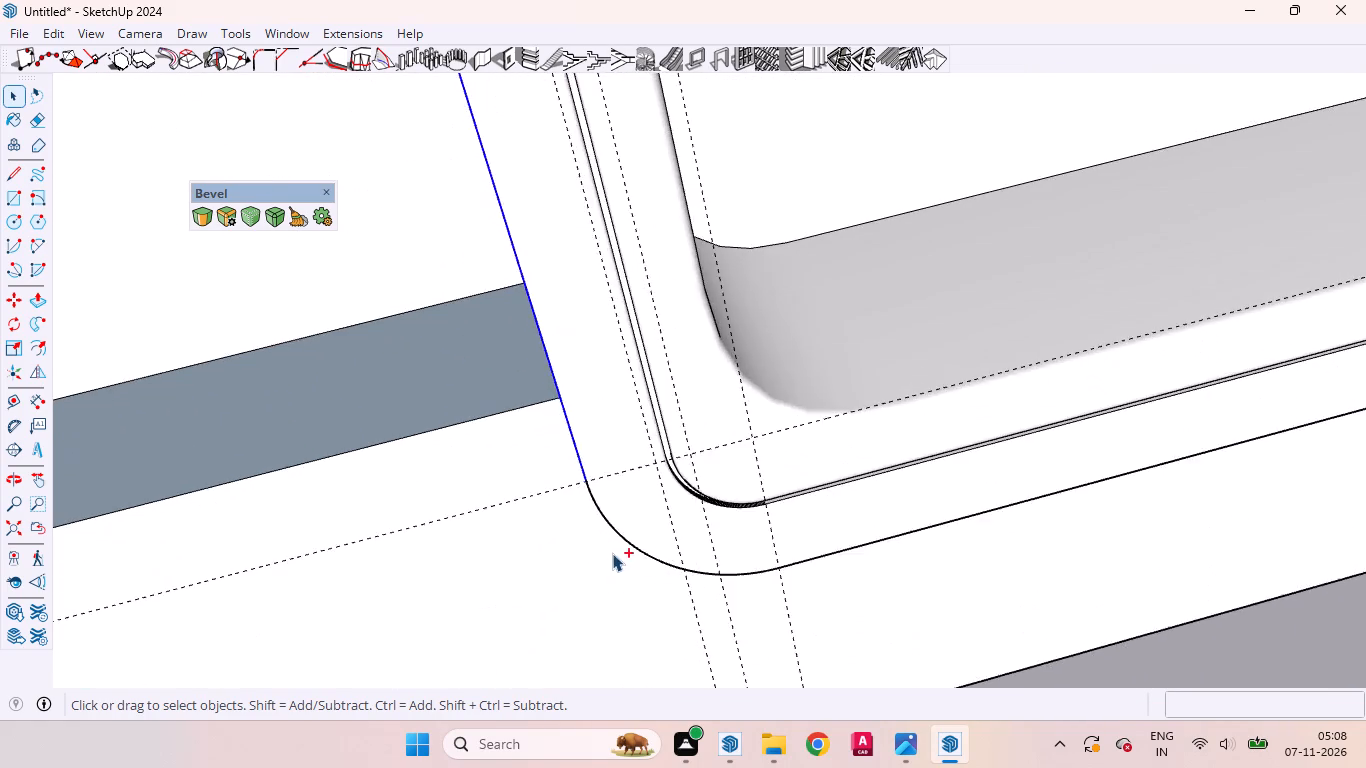
pyautogui.keyDown('ctrl'); pyautogui.scroll(7, 612, 553); pyautogui.keyUp('ctrl')
pyautogui.keyDown('ctrl'); pyautogui.click(679, 427); pyautogui.keyUp('ctrl')
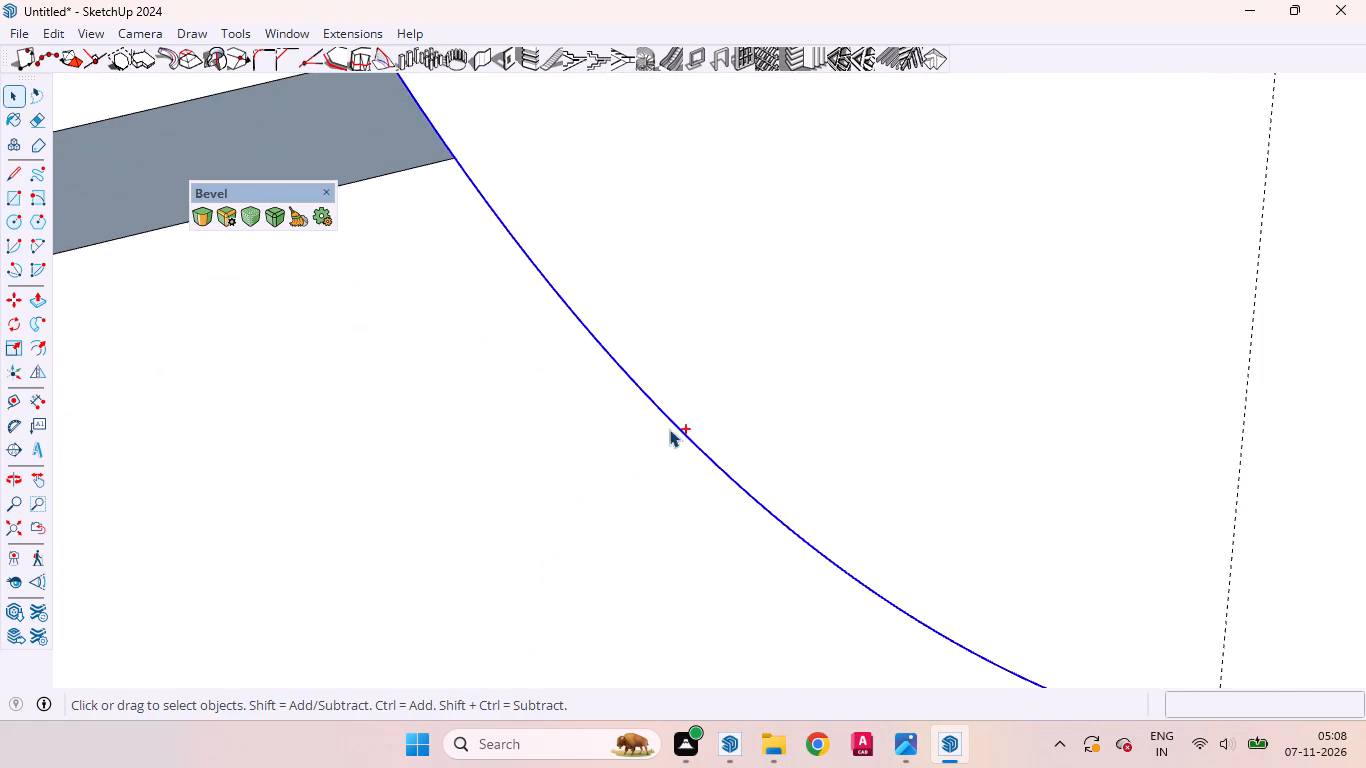
pyautogui.keyDown('ctrl'); pyautogui.scroll(-10, 492, 373); pyautogui.keyUp('ctrl')
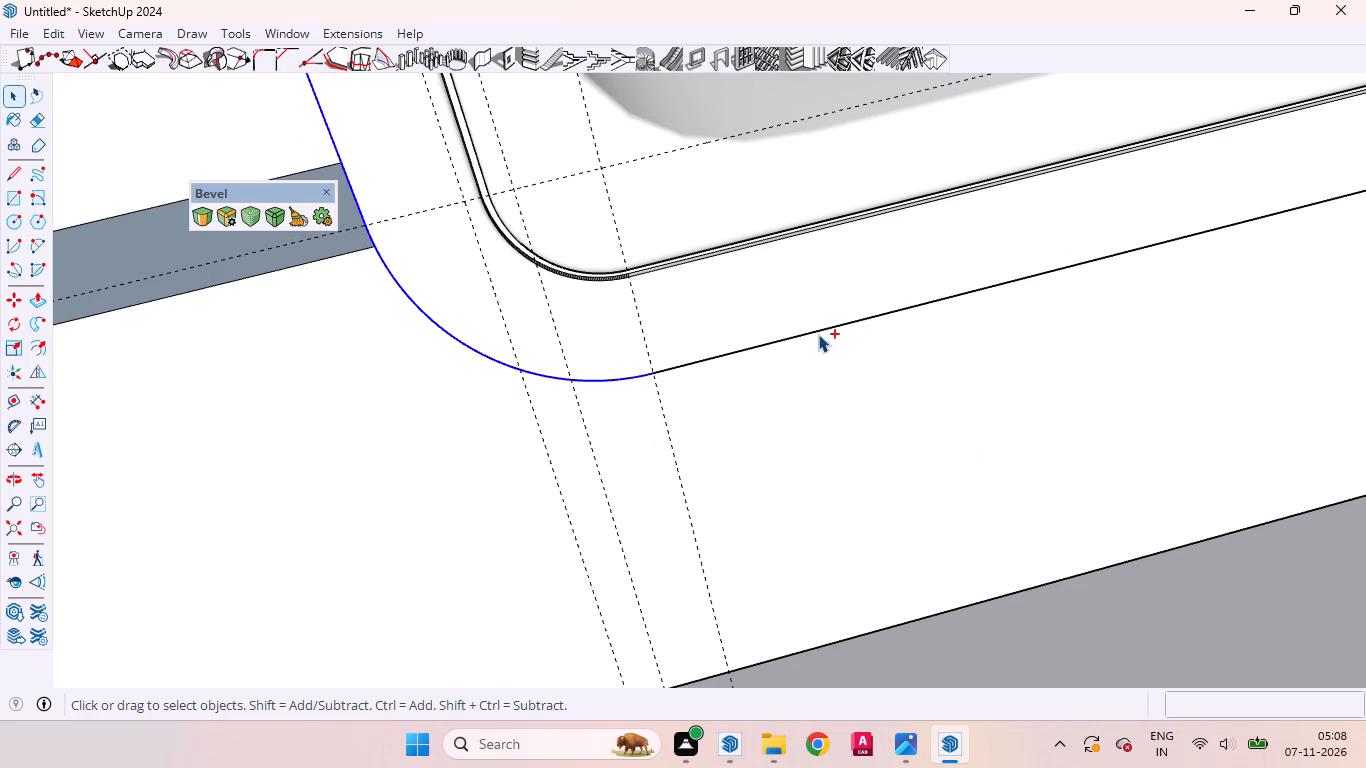
pyautogui.keyDown('ctrl'); pyautogui.click(810, 330); pyautogui.keyUp('ctrl')
pyautogui.keyDown('ctrl'); pyautogui.scroll(-6, 608, 370); pyautogui.keyUp('ctrl')
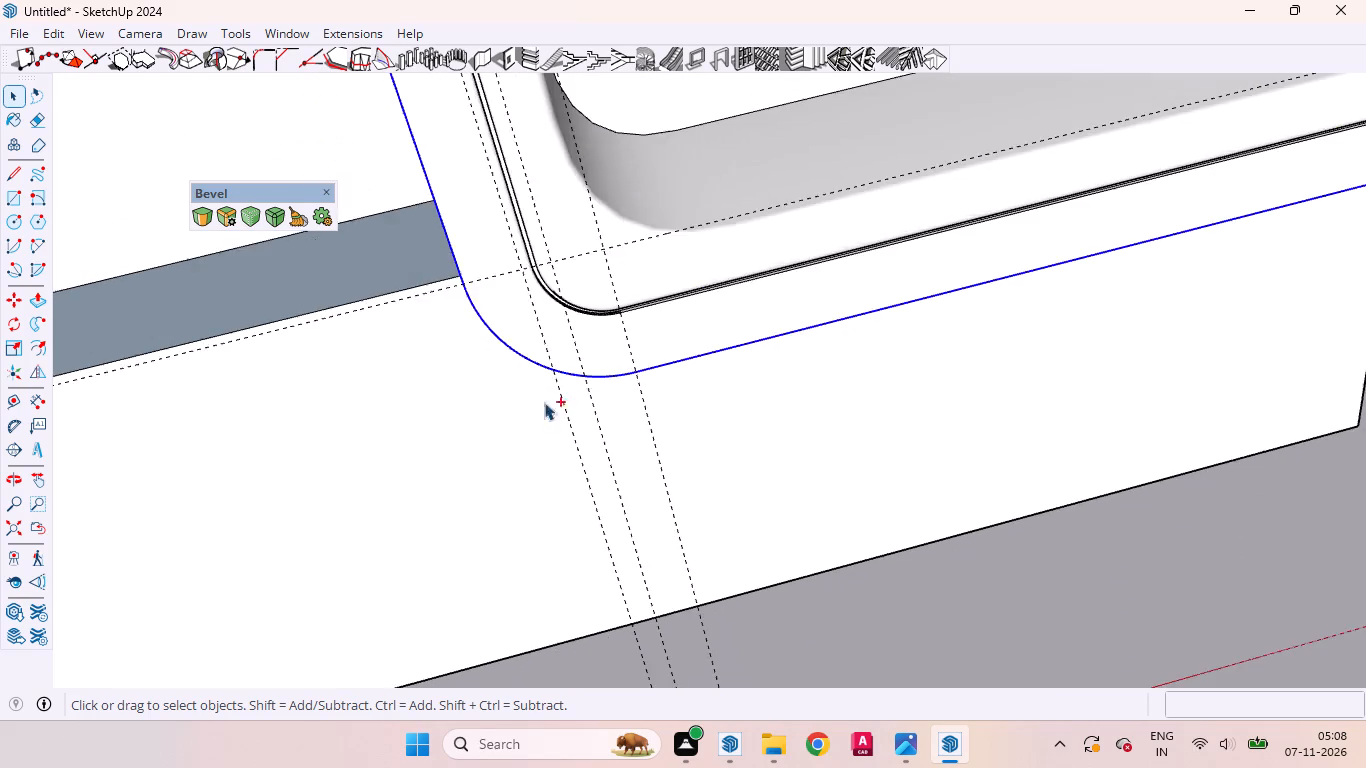
pyautogui.keyDown('ctrl'); pyautogui.scroll(-11, 544, 402); pyautogui.keyUp('ctrl')
pyautogui.keyDown('ctrl'); pyautogui.scroll(8, 928, 246); pyautogui.keyUp('ctrl')
pyautogui.keyDown('ctrl'); pyautogui.scroll(-1, 895, 314); pyautogui.keyUp('ctrl')
pyautogui.keyDown('ctrl'); pyautogui.scroll(6, 895, 314); pyautogui.keyUp('ctrl')
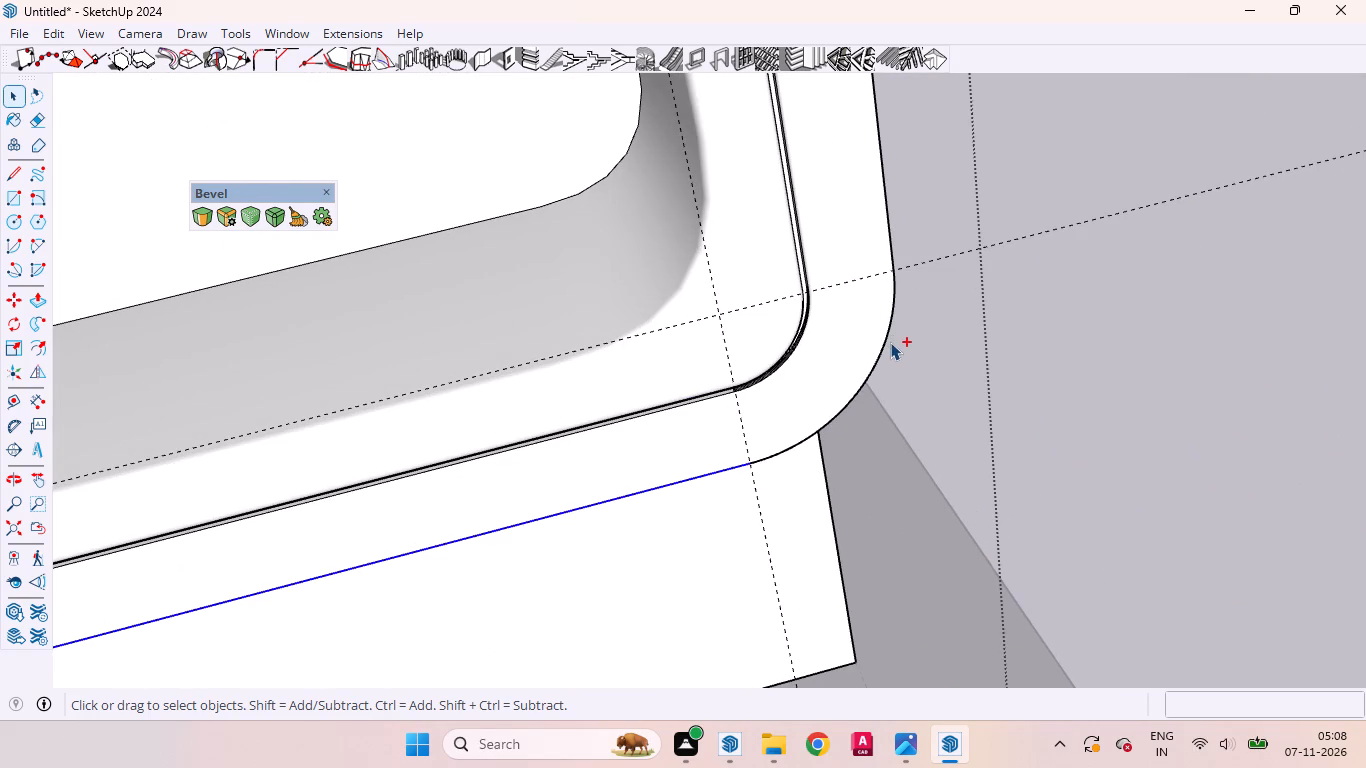
pyautogui.keyDown('ctrl'); pyautogui.click(888, 338); pyautogui.keyUp('ctrl')
pyautogui.keyDown('ctrl'); pyautogui.moveTo(910, 323); pyautogui.dragTo(756, 397, button='middle'); pyautogui.keyUp('ctrl')
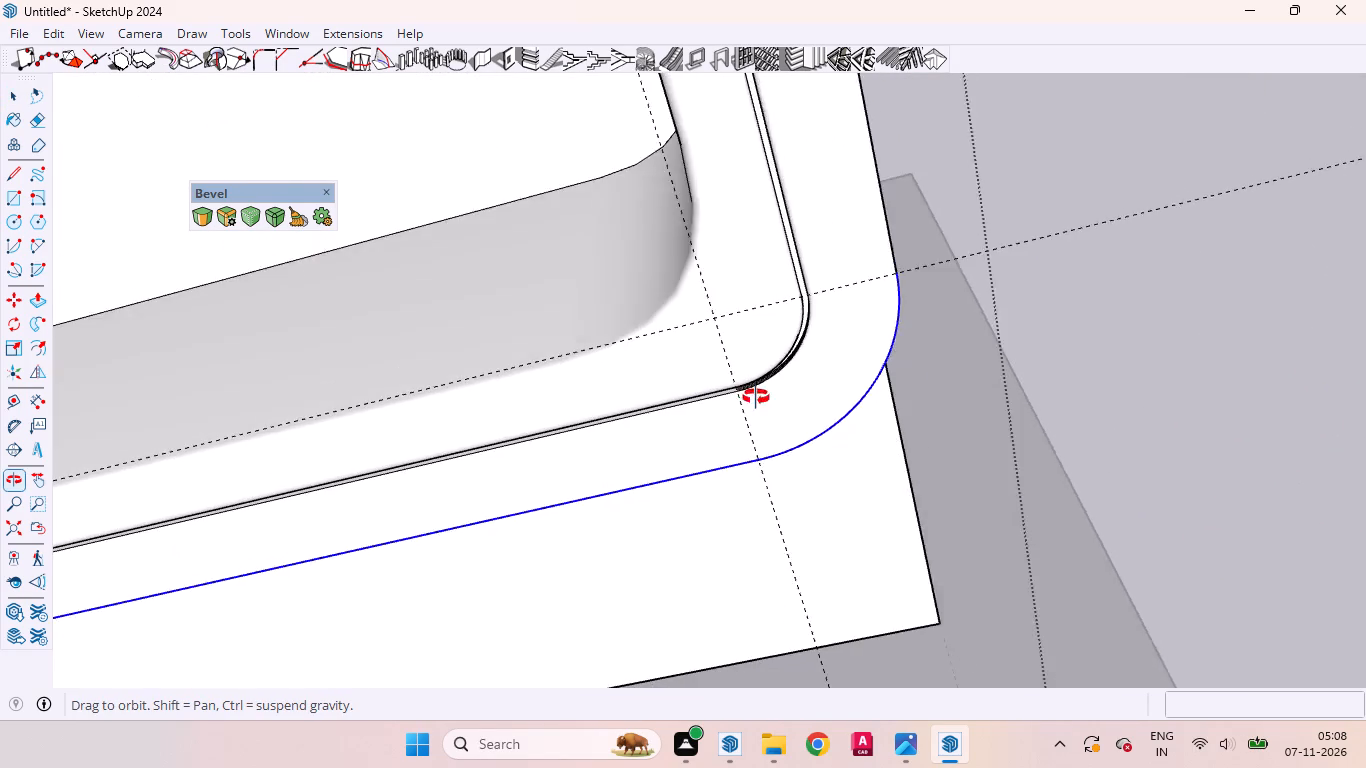
pyautogui.keyDown('ctrl'); pyautogui.moveTo(756, 397); pyautogui.dragTo(448, 547, button='middle'); pyautogui.keyUp('ctrl')
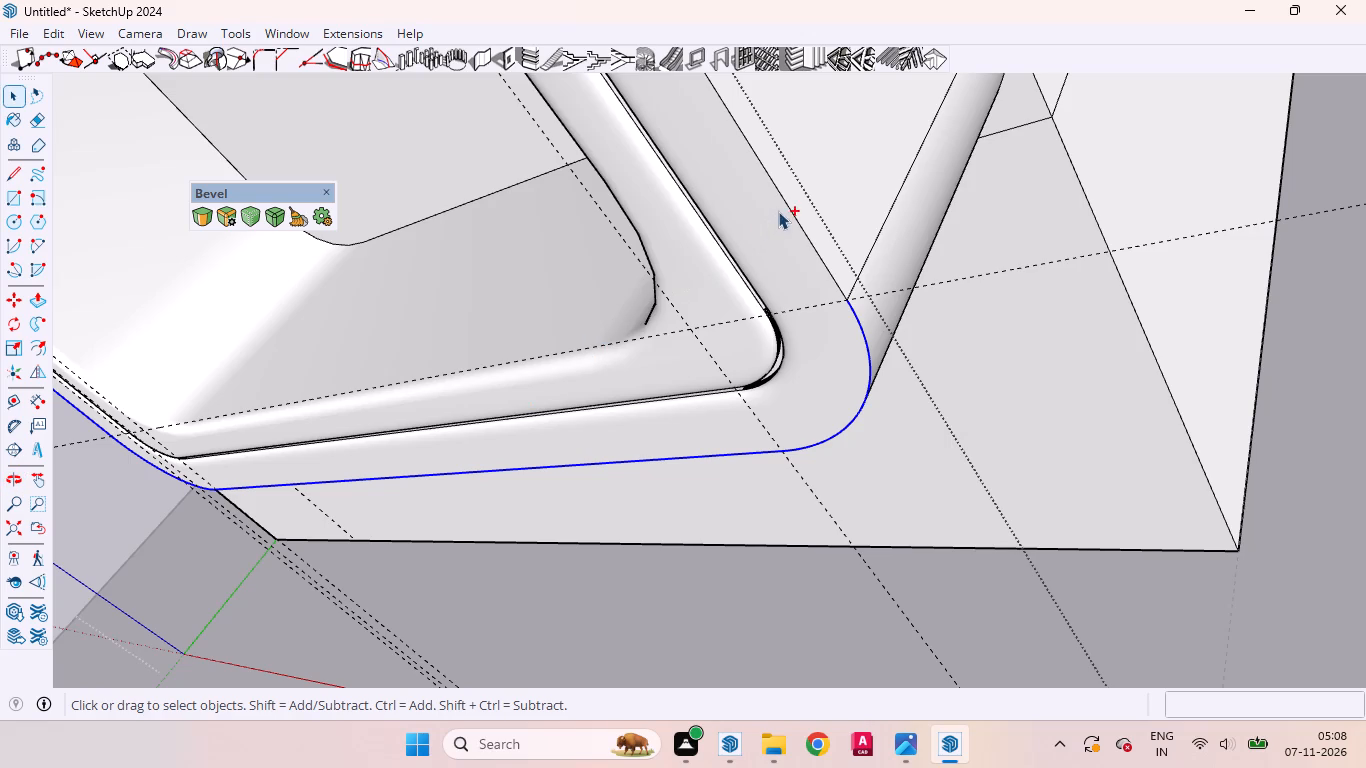
pyautogui.keyDown('ctrl'); pyautogui.click(779, 191); pyautogui.keyUp('ctrl')
pyautogui.keyDown('ctrl'); pyautogui.scroll(-5, 1132, 327); pyautogui.keyUp('ctrl')
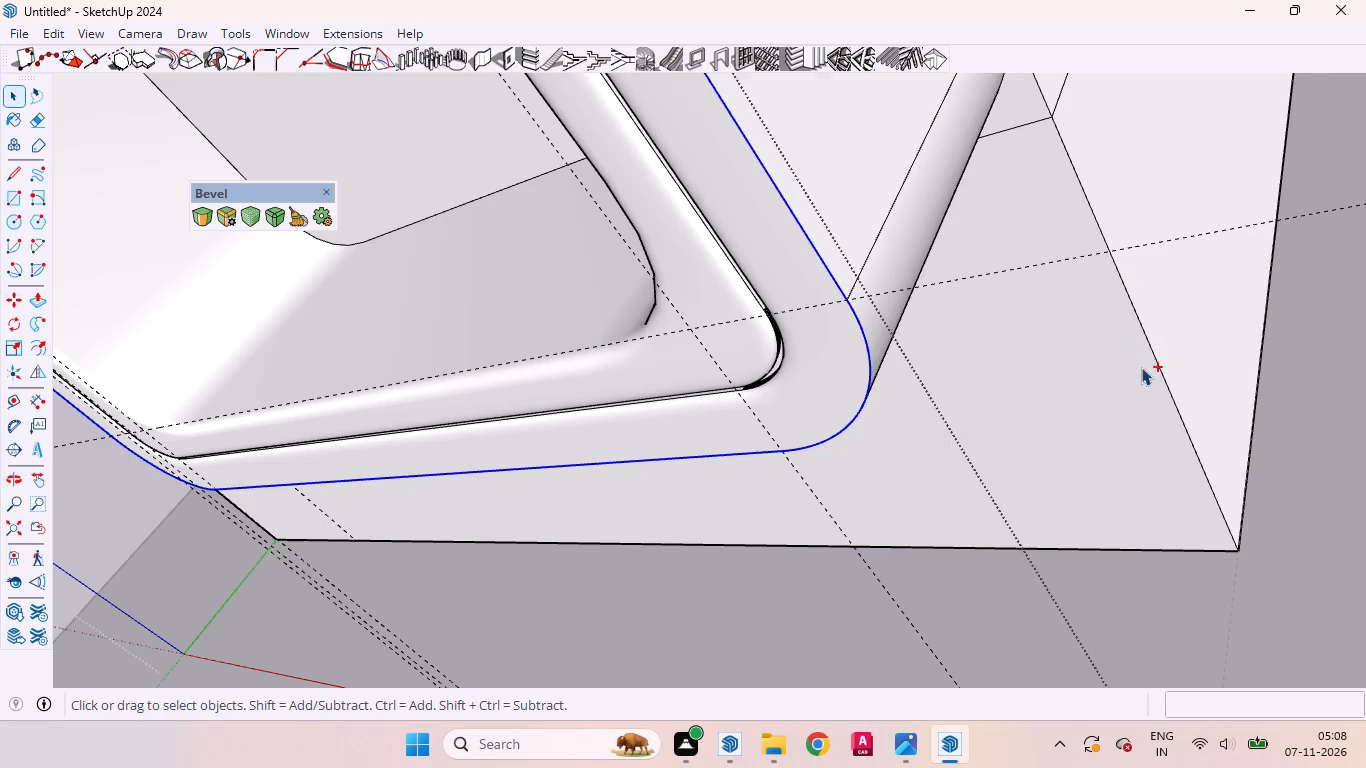
pyautogui.keyDown('ctrl'); pyautogui.scroll(-14, 1141, 367); pyautogui.keyUp('ctrl')
pyautogui.keyDown('ctrl'); pyautogui.scroll(9, 979, 138); pyautogui.keyUp('ctrl')
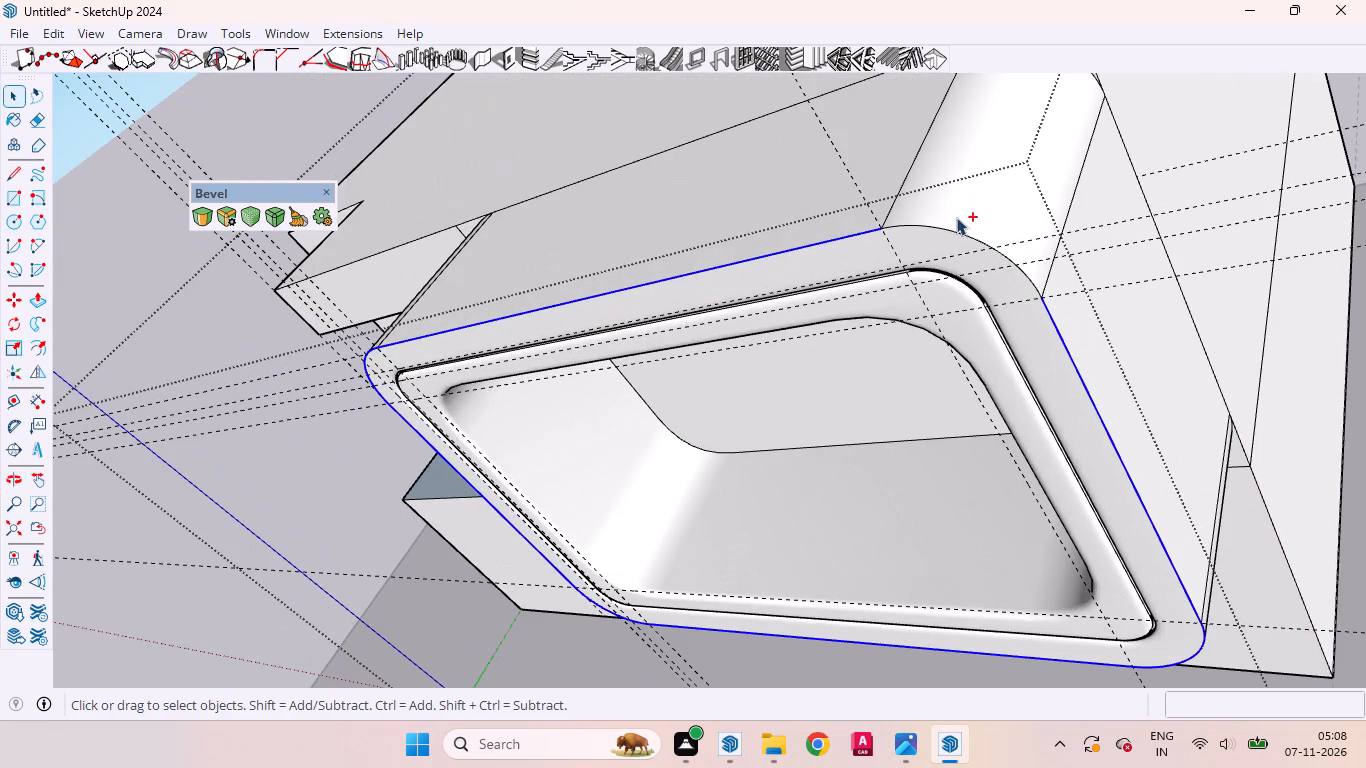
pyautogui.keyDown('ctrl'); pyautogui.click(960, 234); pyautogui.keyUp('ctrl')
pyautogui.click(193, 217)
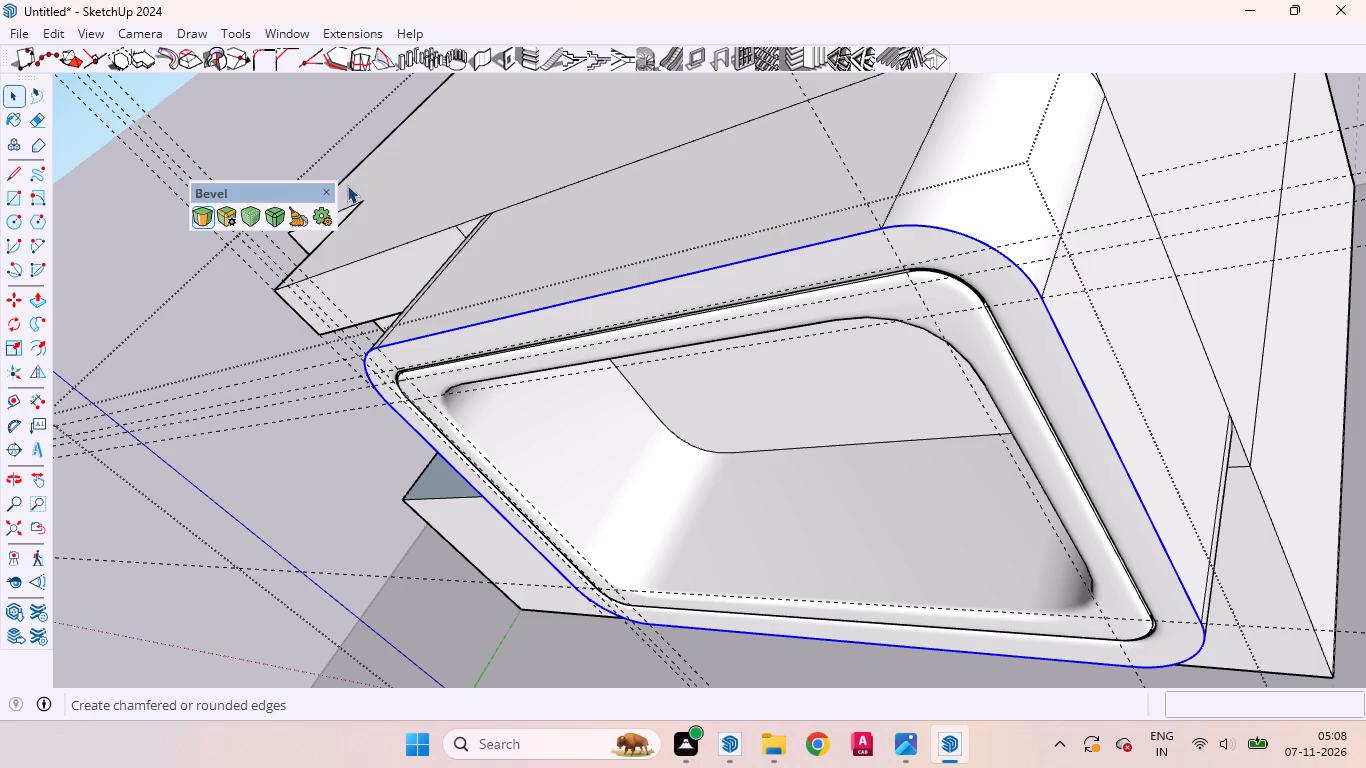
pyautogui.scroll(2, 1069, 326)
pyautogui.click(1065, 335)
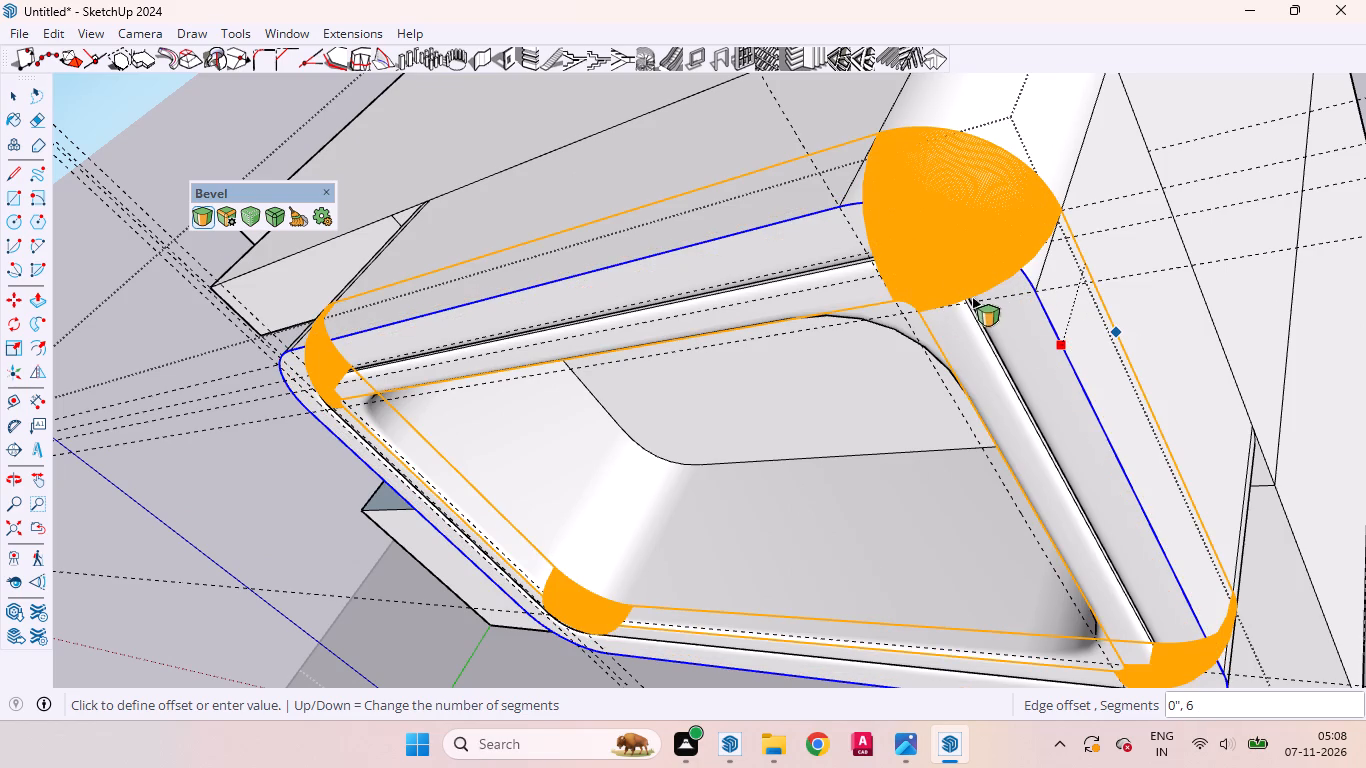
pyautogui.scroll(-13, 977, 305)
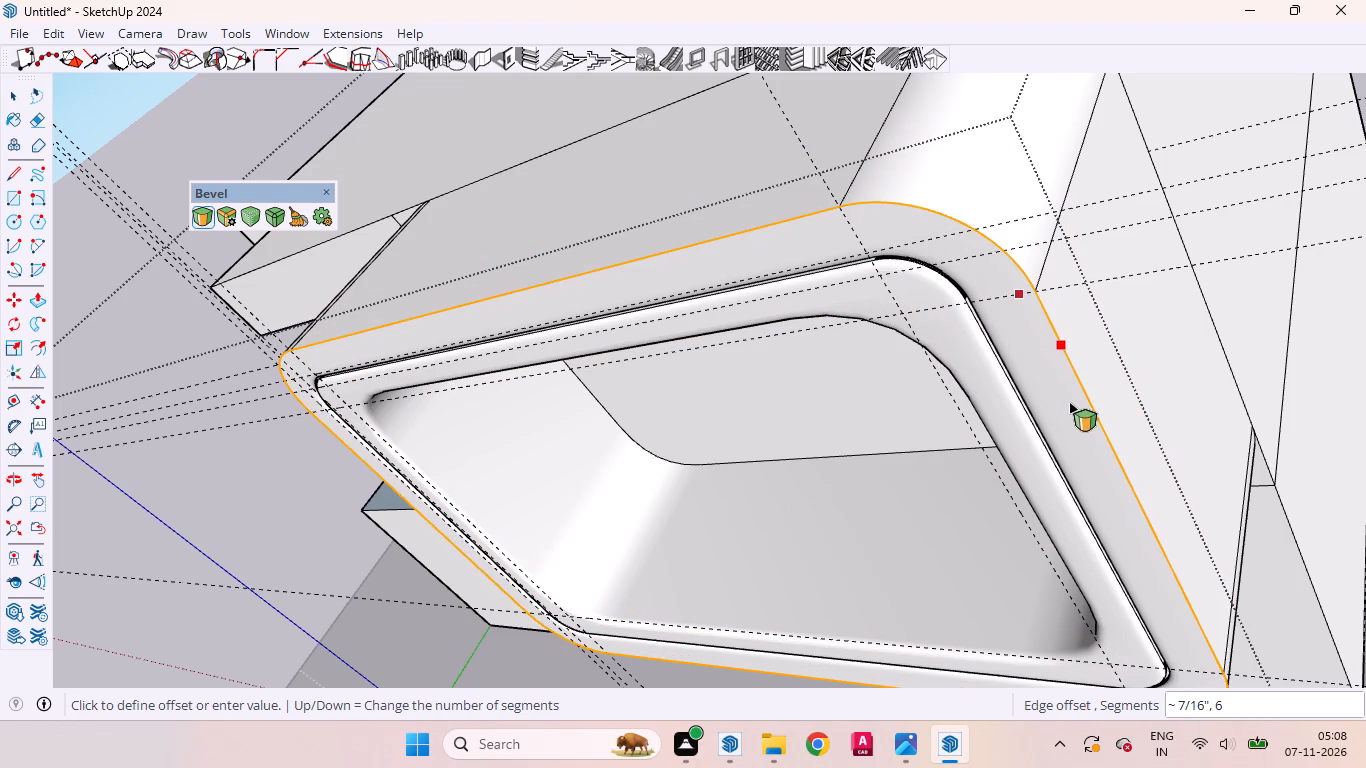
# Set the bevel on the framed block's outer front outline to an edge offset of about 5 11/16" with 6 segments.
pyautogui.scroll(-14, 1084, 430)
pyautogui.scroll(-7, 1090, 444)
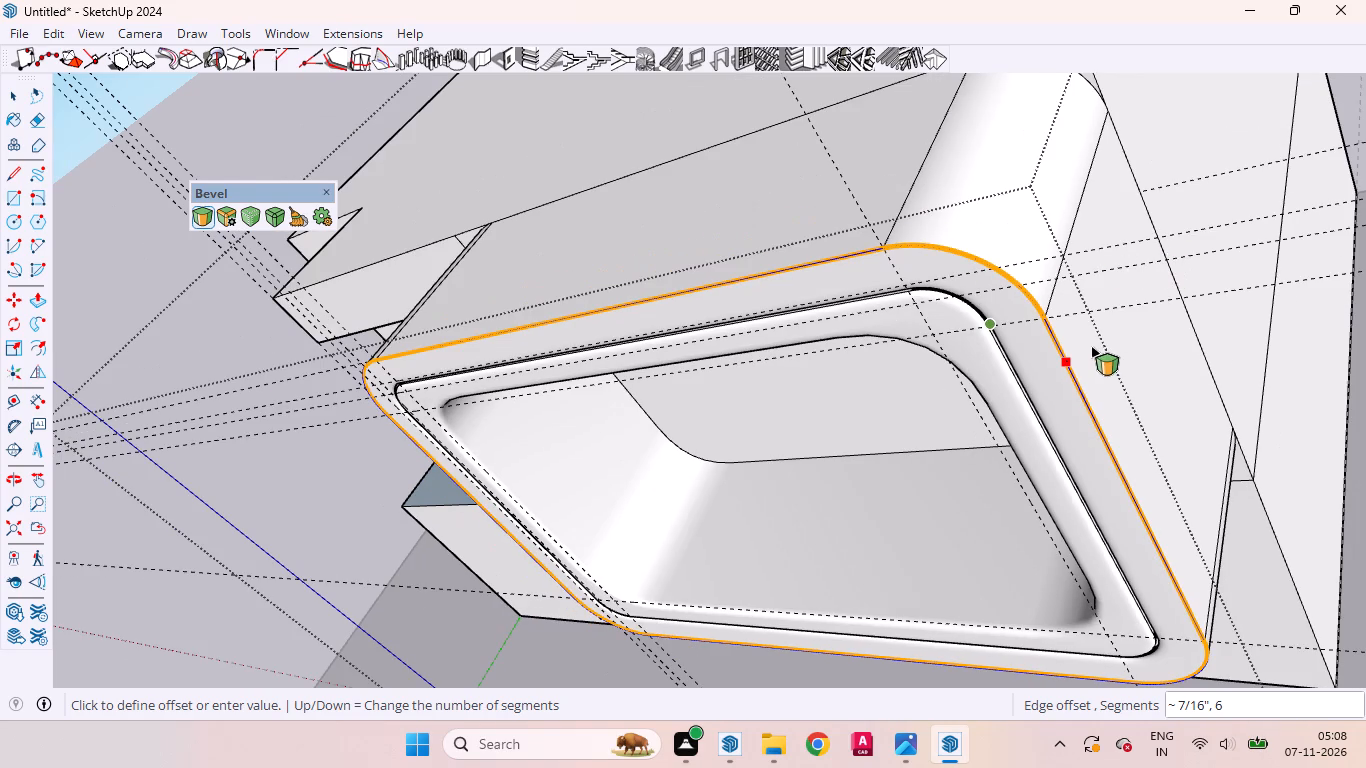
pyautogui.scroll(1, 1088, 311)
pyautogui.scroll(-1, 1088, 311)
pyautogui.scroll(6, 1090, 313)
pyautogui.scroll(-2, 1084, 333)
pyautogui.scroll(6, 1084, 333)
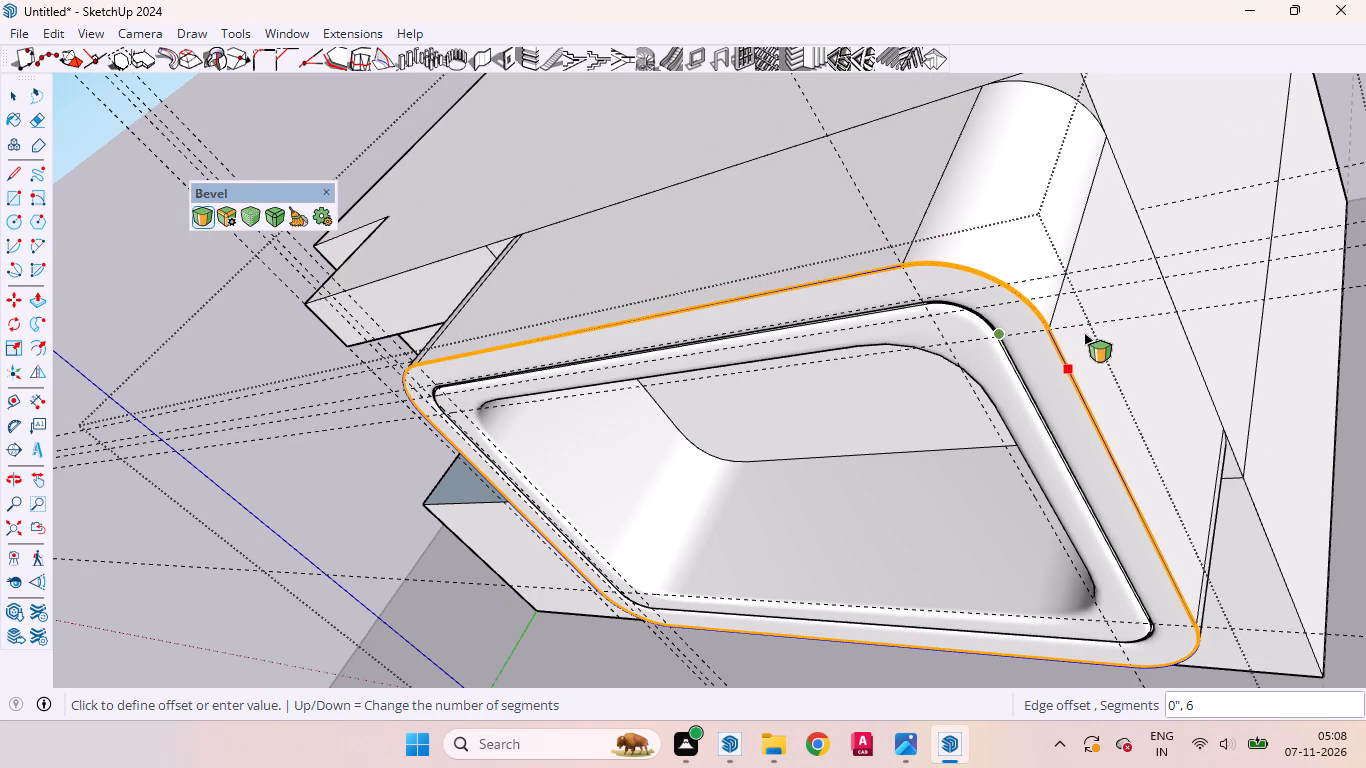
pyautogui.scroll(17, 1079, 334)
pyautogui.scroll(-1, 1056, 350)
pyautogui.scroll(7, 1056, 350)
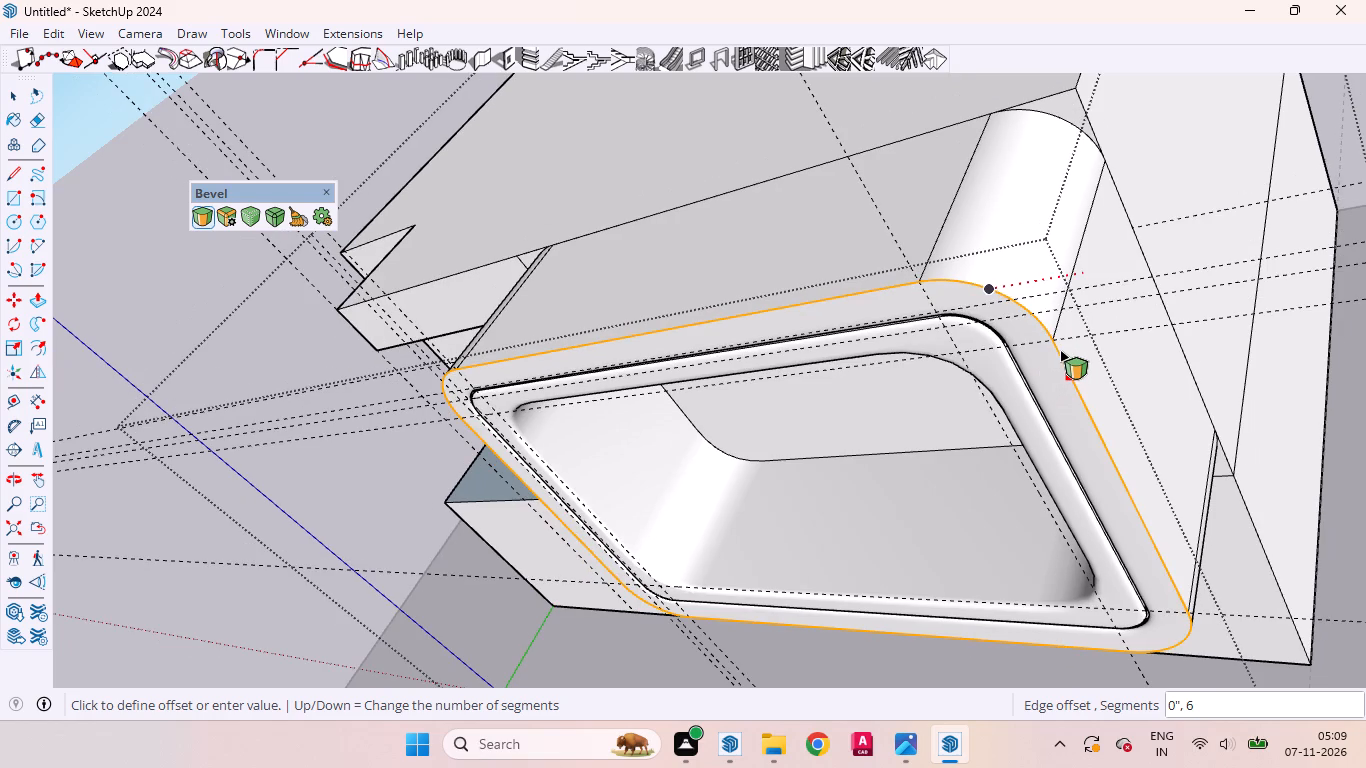
pyautogui.scroll(19, 1060, 350)
pyautogui.scroll(13, 1075, 358)
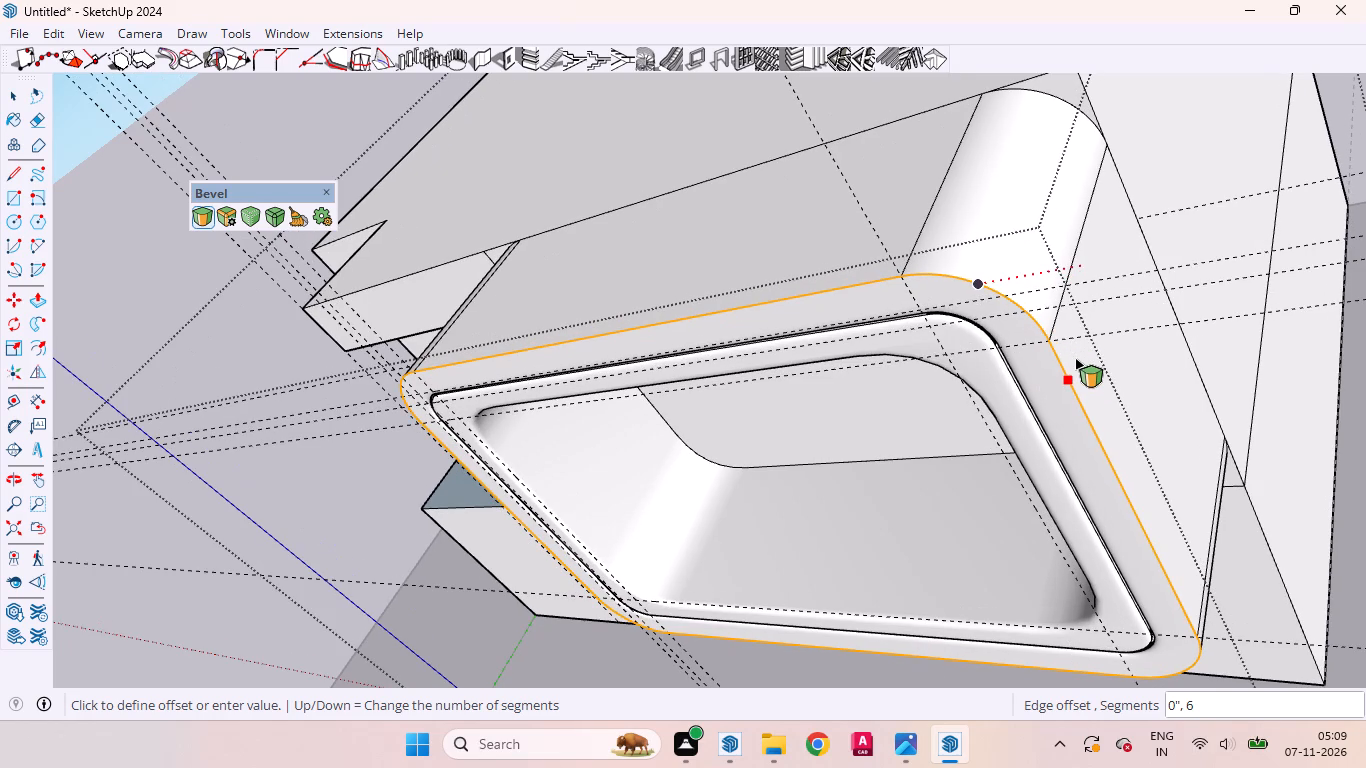
pyautogui.scroll(3, 1075, 358)
pyautogui.scroll(20, 1078, 279)
pyautogui.scroll(7, 1078, 279)
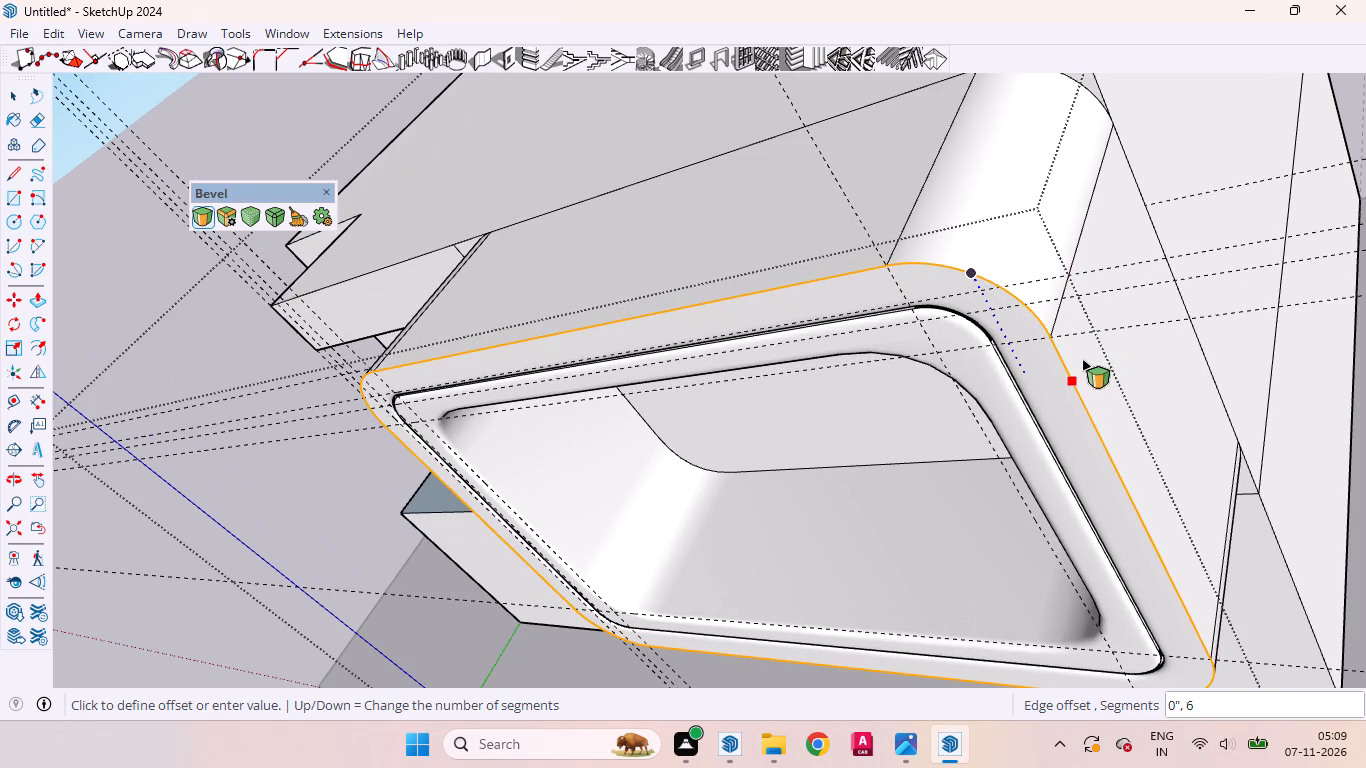
pyautogui.scroll(9, 1082, 359)
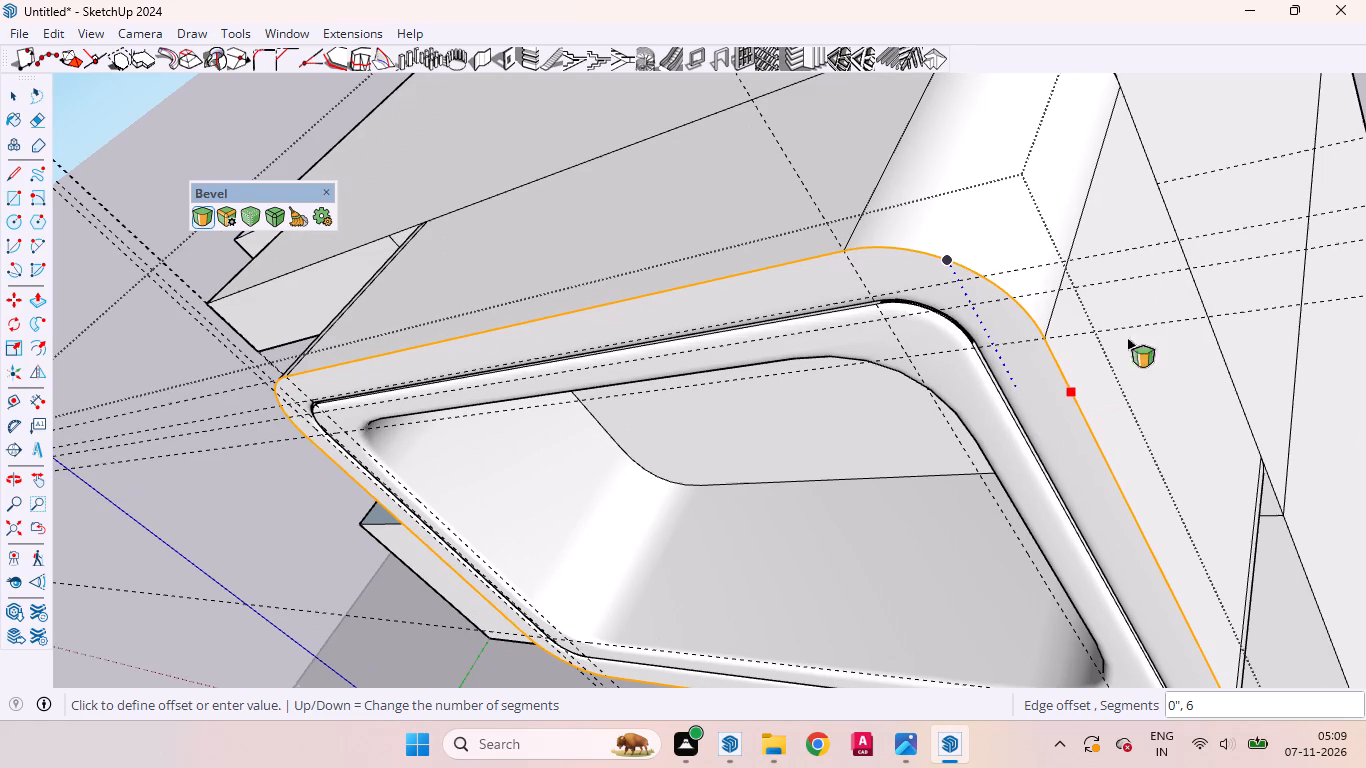
pyautogui.scroll(-4, 1111, 333)
pyautogui.scroll(1, 1109, 338)
pyautogui.scroll(-1, 1109, 338)
pyautogui.scroll(1, 1109, 338)
pyautogui.scroll(-13, 1109, 338)
pyautogui.scroll(5, 1076, 356)
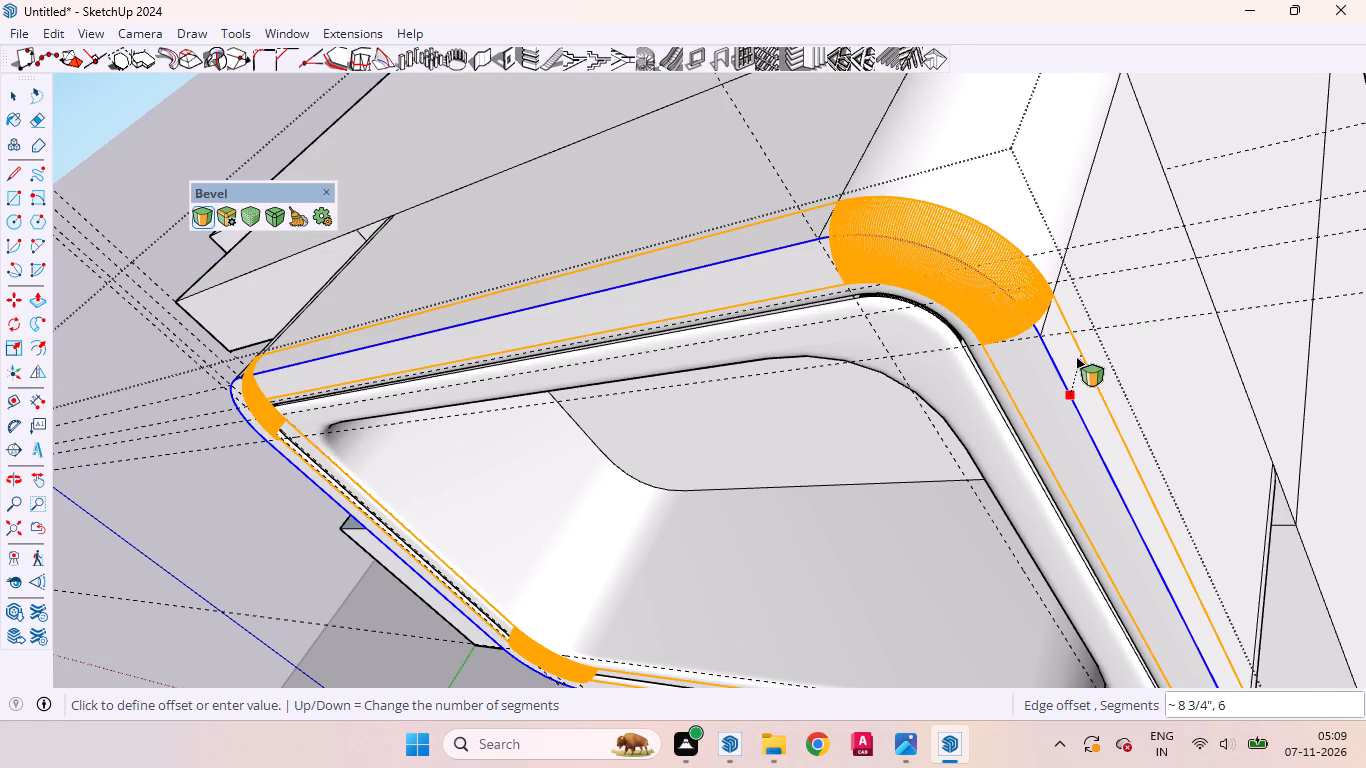
pyautogui.scroll(2, 1076, 357)
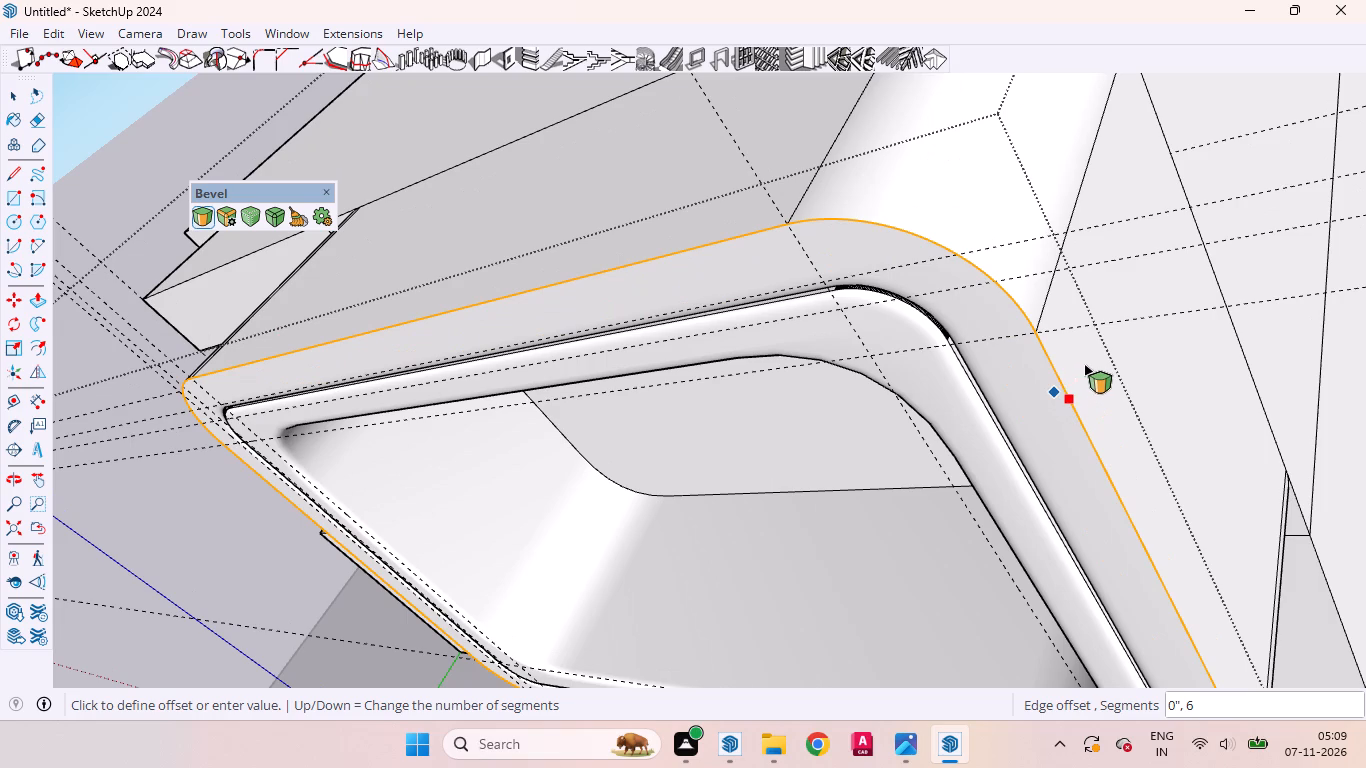
pyautogui.scroll(5, 1083, 364)
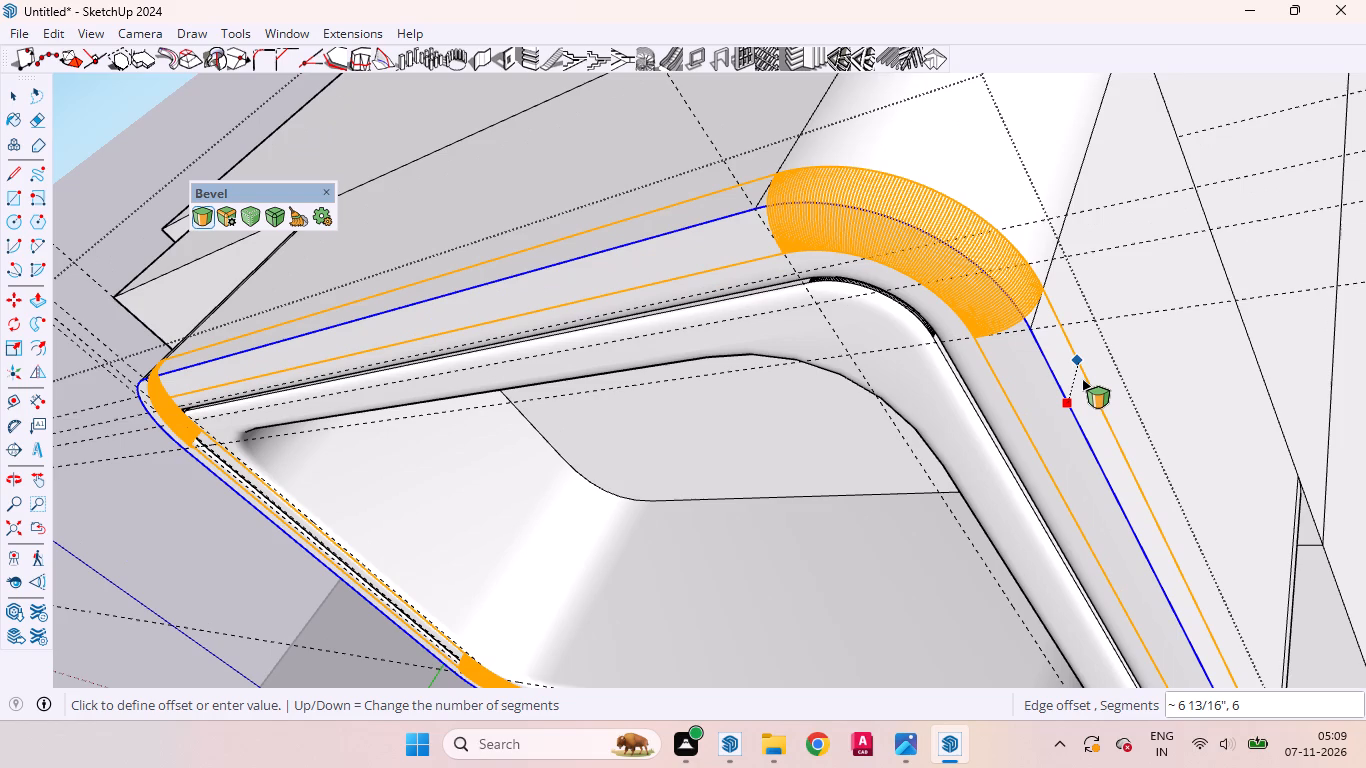
pyautogui.click(1082, 379)
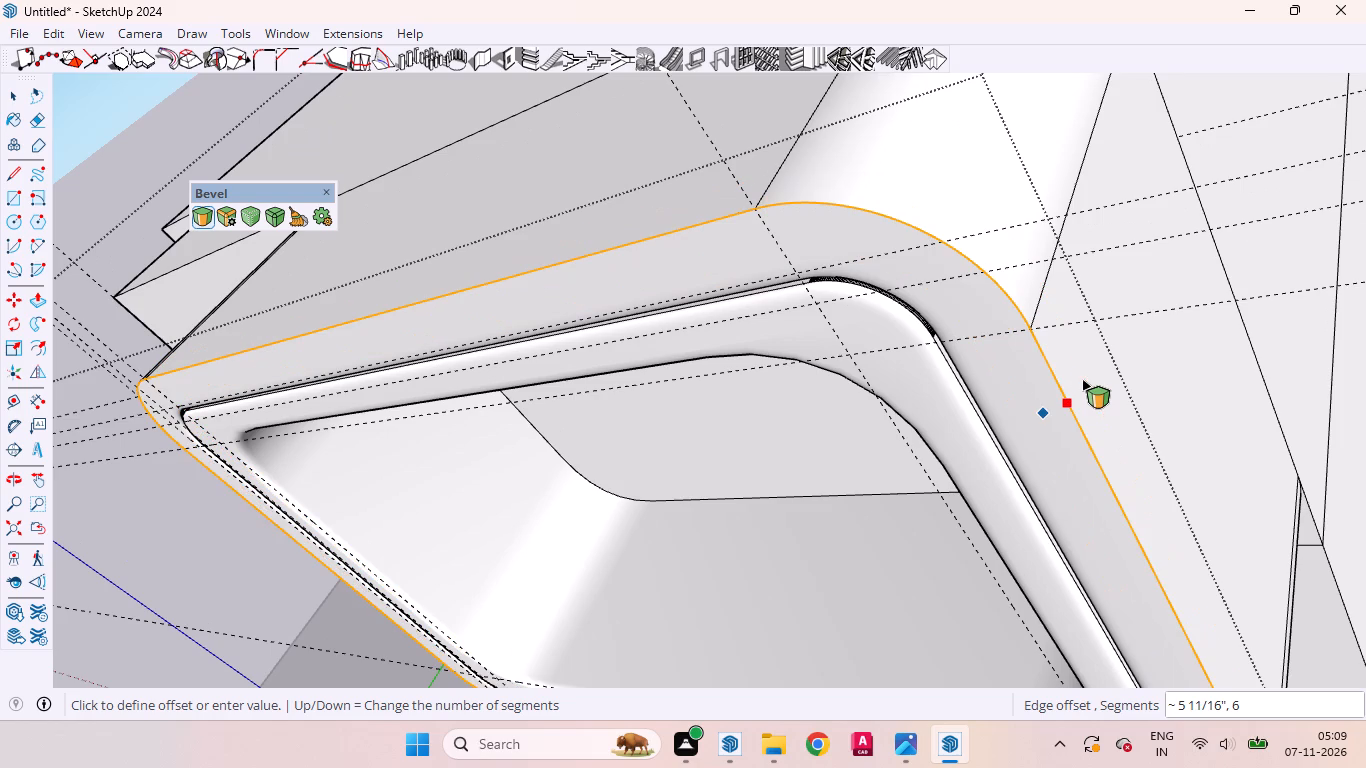
pyautogui.scroll(-5, 1142, 319)
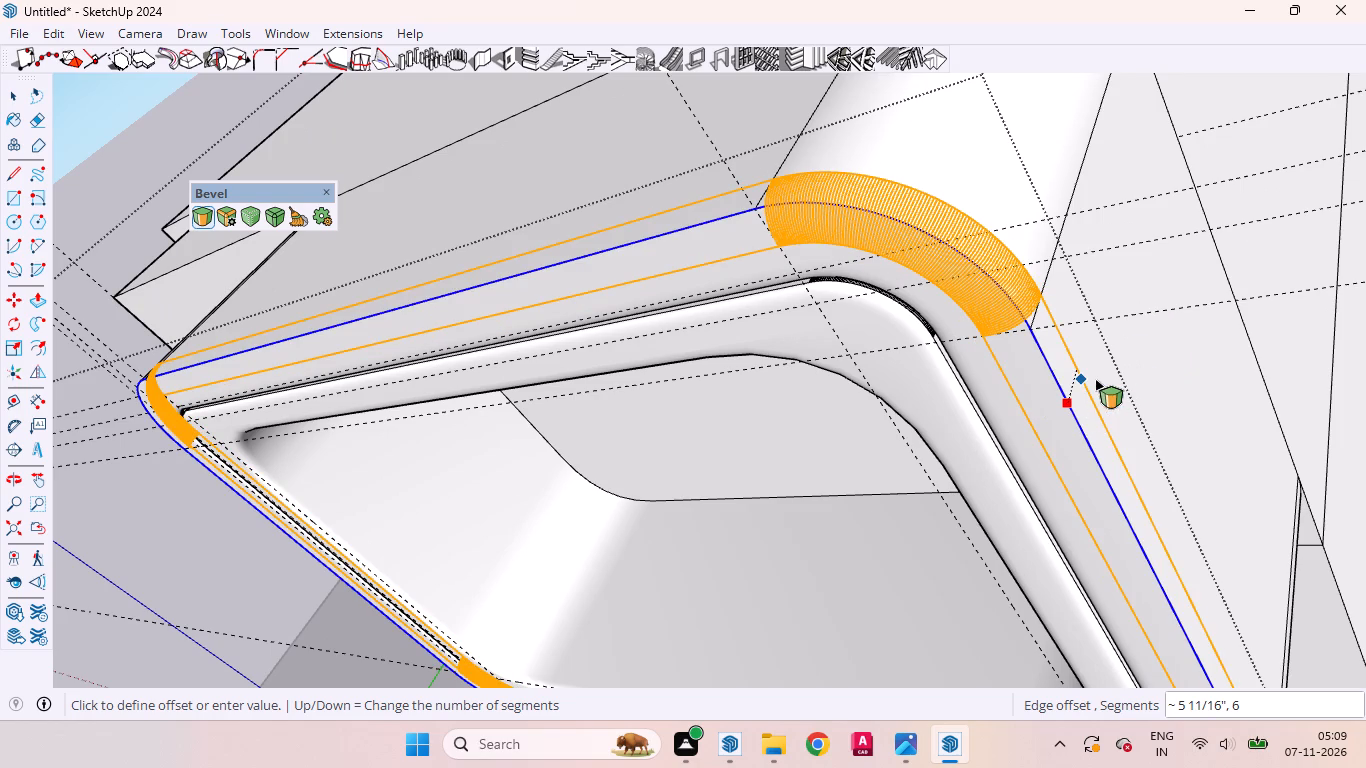
pyautogui.click(1095, 379)
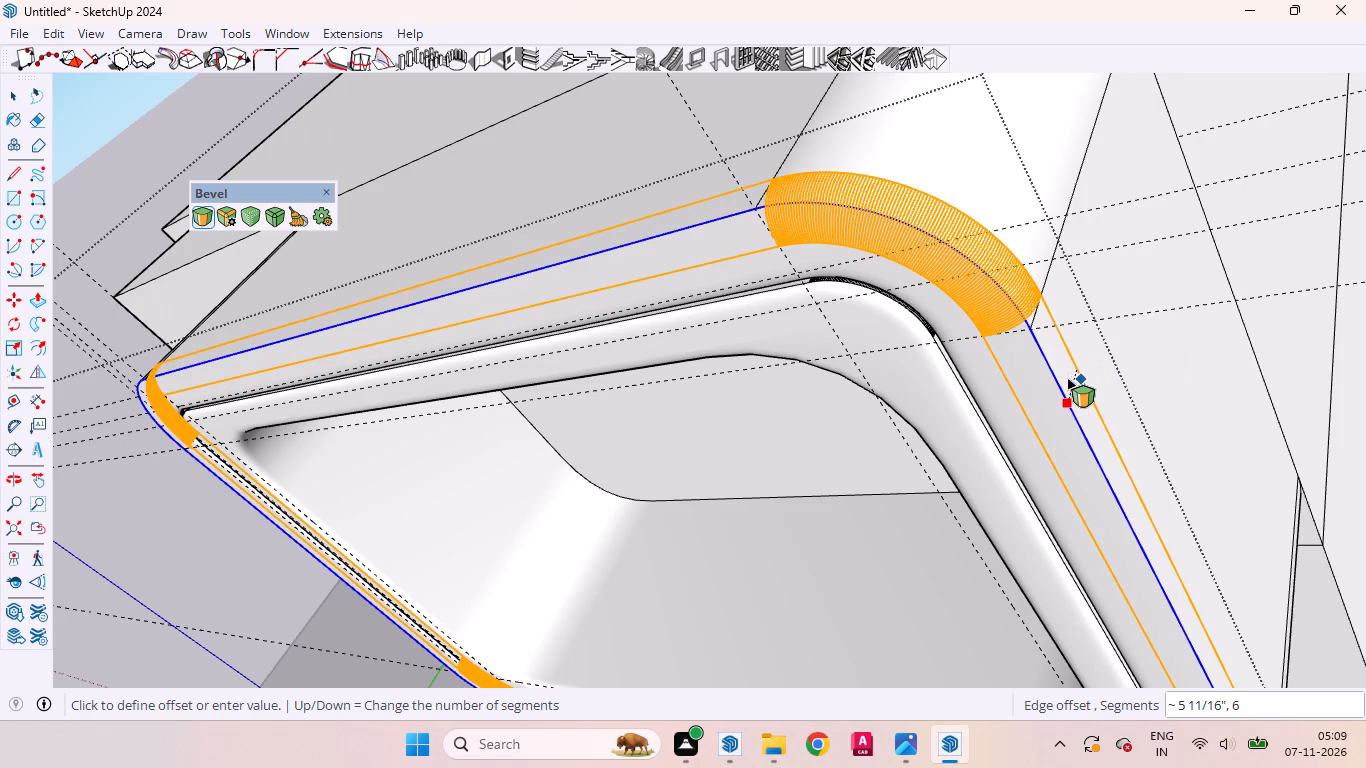
pyautogui.click(1078, 376)
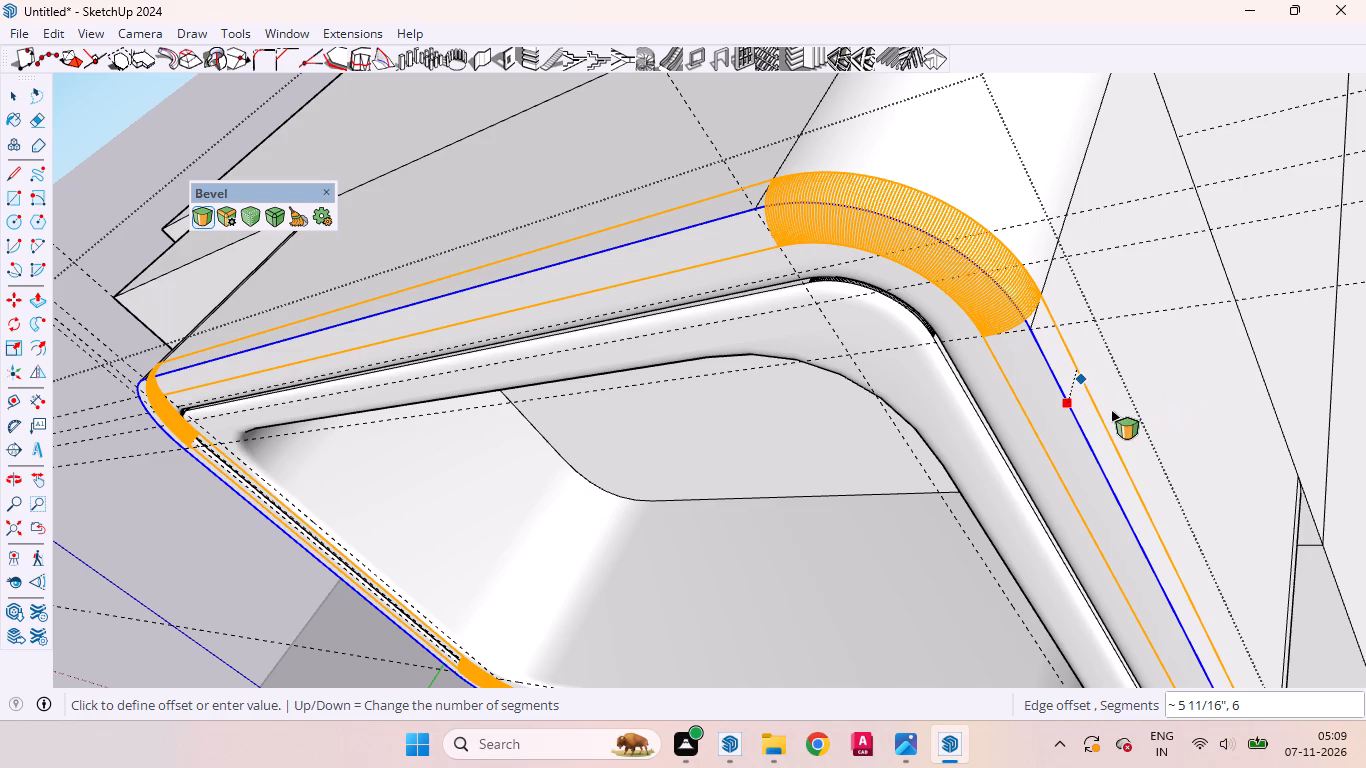
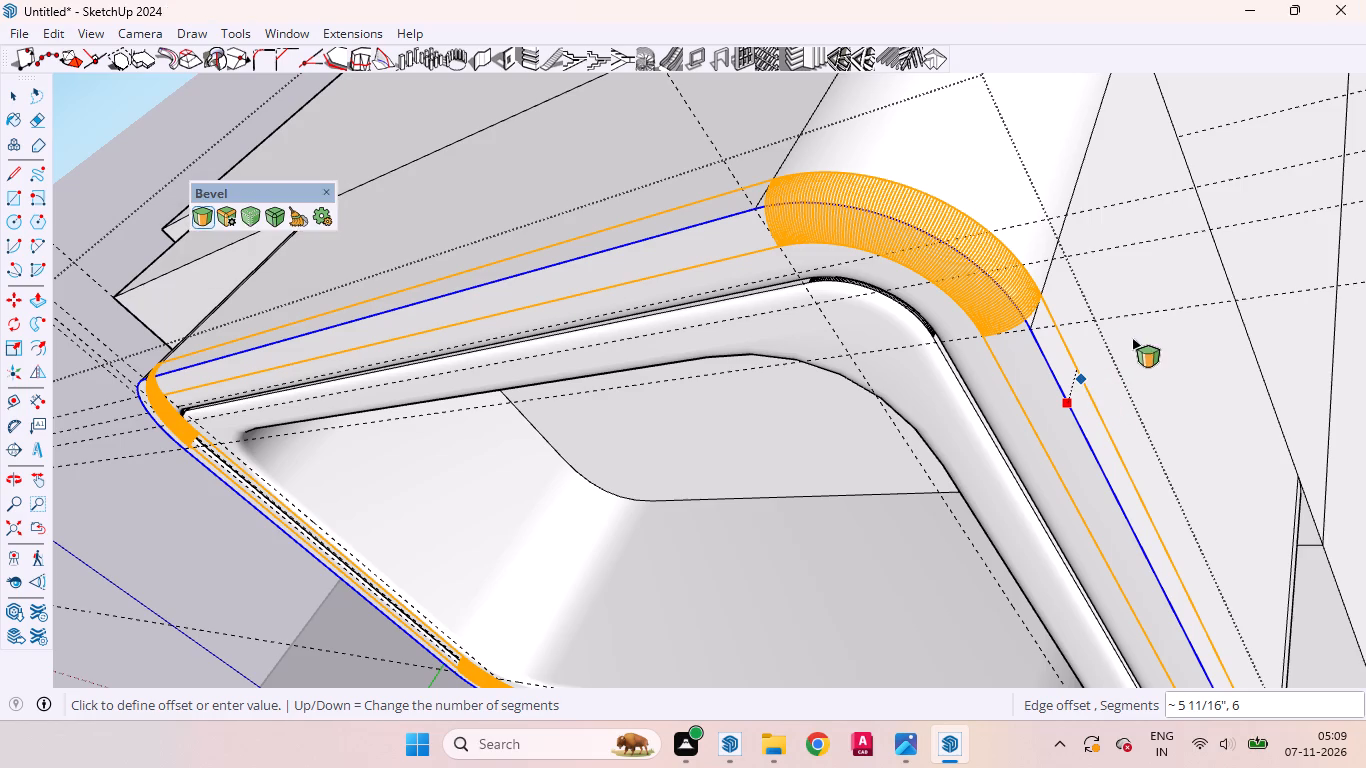
# Apply the bevel to the framed block's outer front outline and dismiss the resulting messages.
pyautogui.scroll(-2, 987, 284)
pyautogui.scroll(1, 989, 284)
pyautogui.scroll(-6, 989, 284)
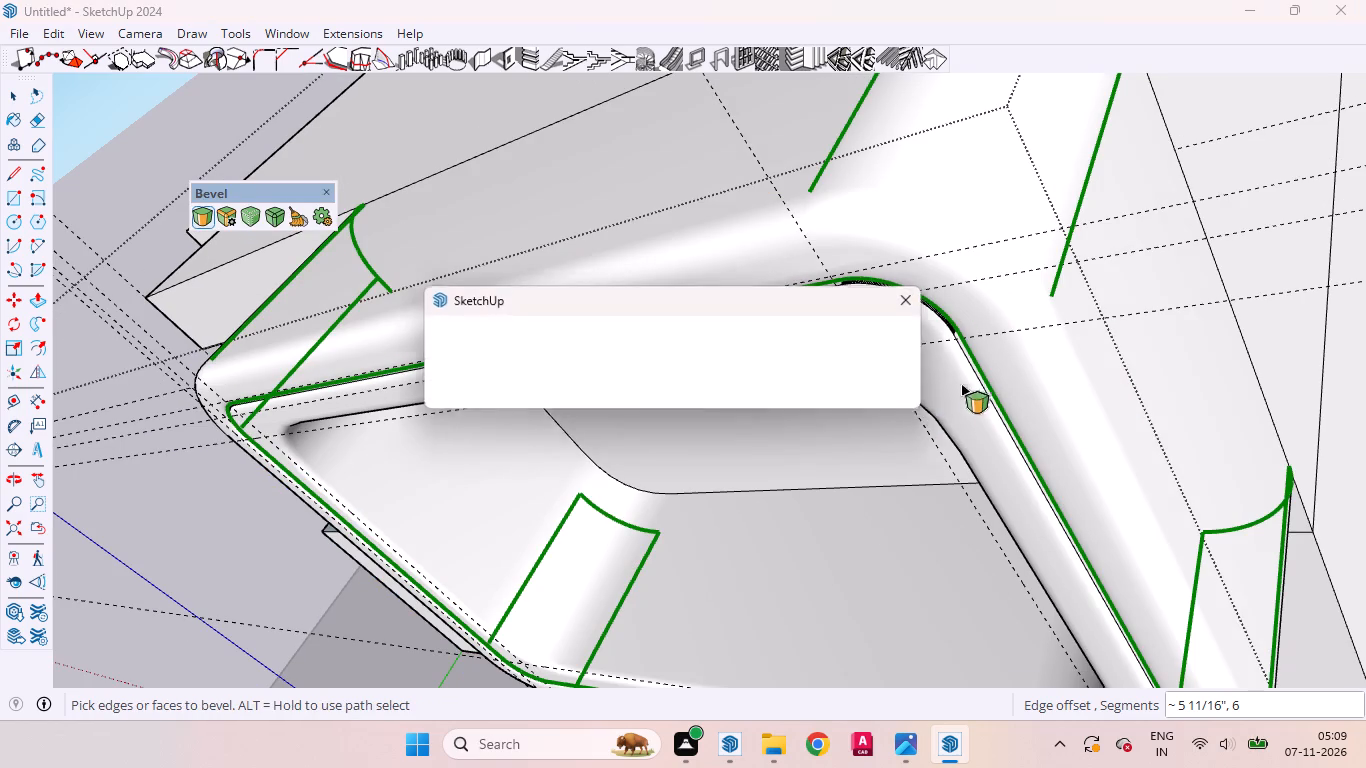
pyautogui.scroll(-3, 921, 408)
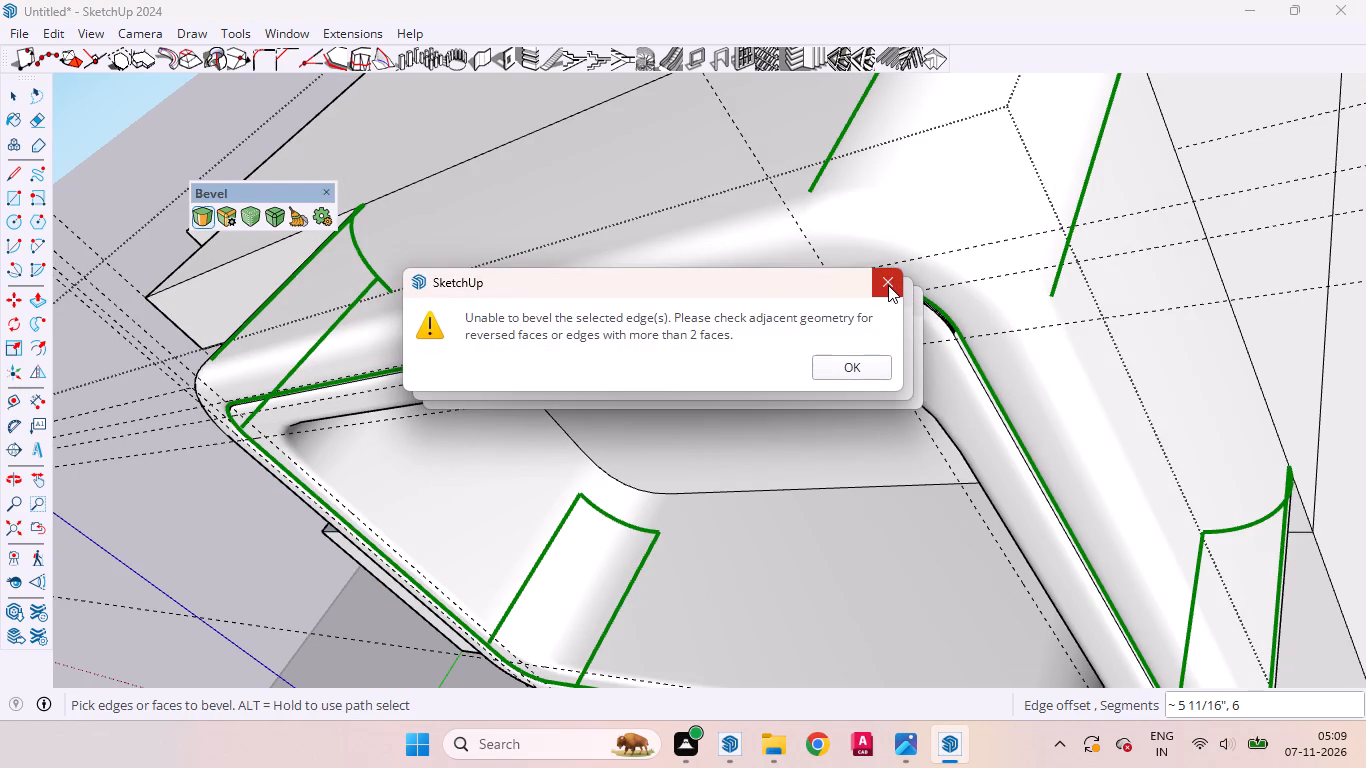
pyautogui.click(878, 368)
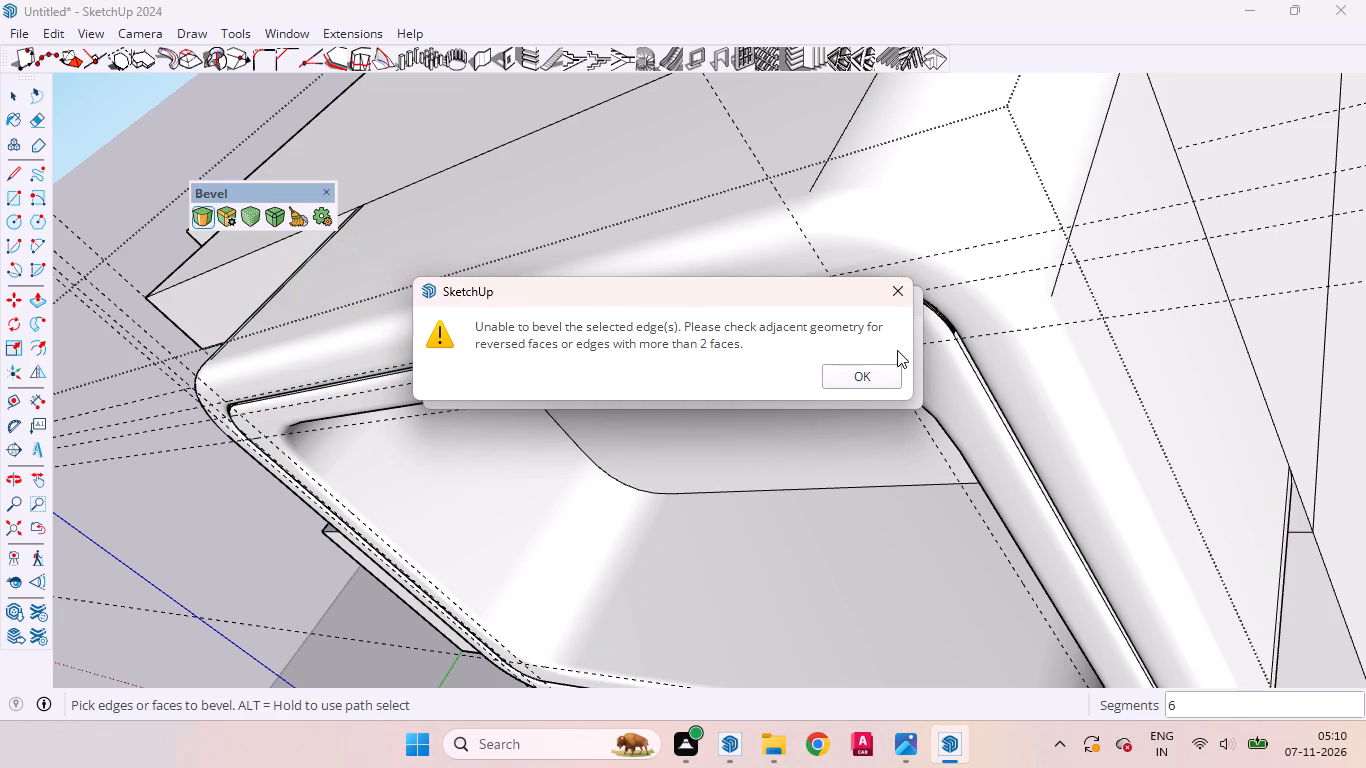
pyautogui.click(881, 370)
pyautogui.click(887, 378)
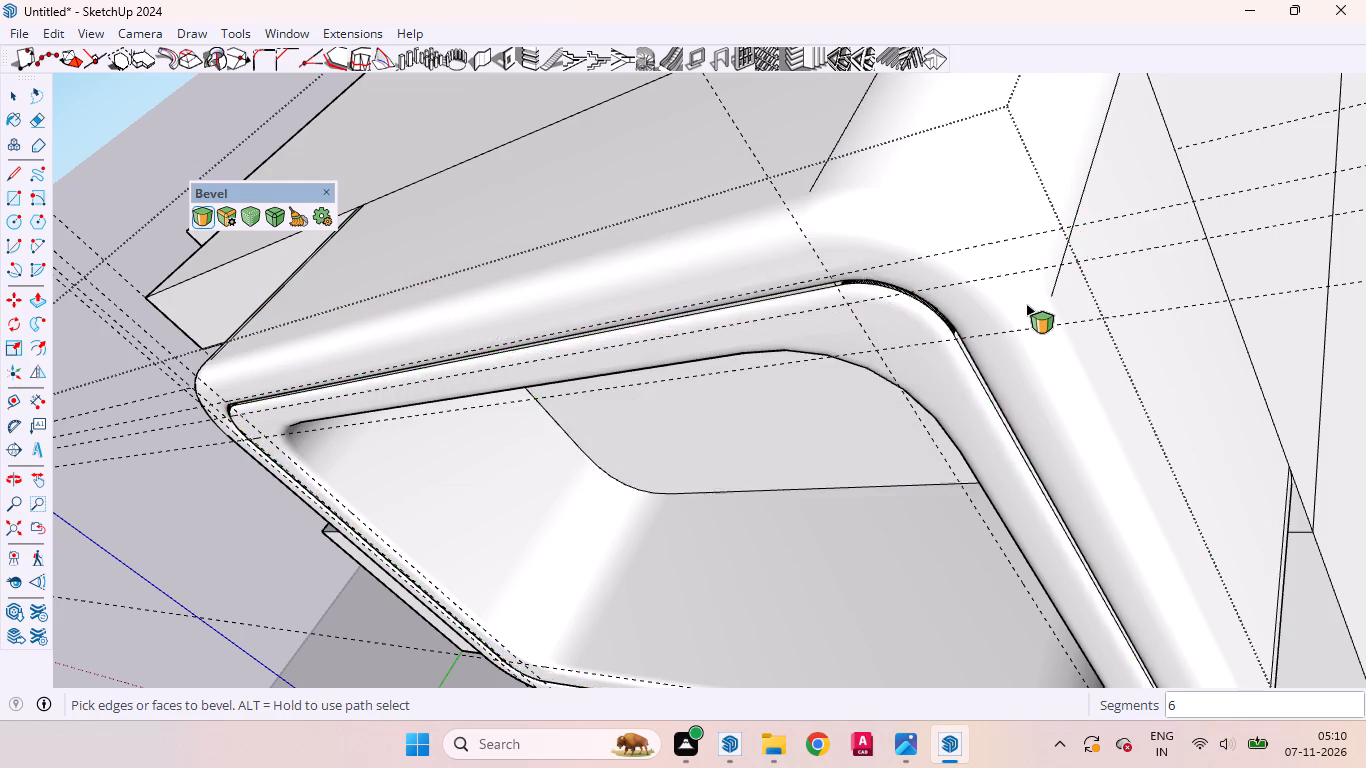
# Leave the Bevel tool and examine the bevelled framed block from the front and from above.
pyautogui.scroll(-19, 1026, 304)
pyautogui.scroll(1, 1031, 310)
pyautogui.scroll(-12, 1031, 310)
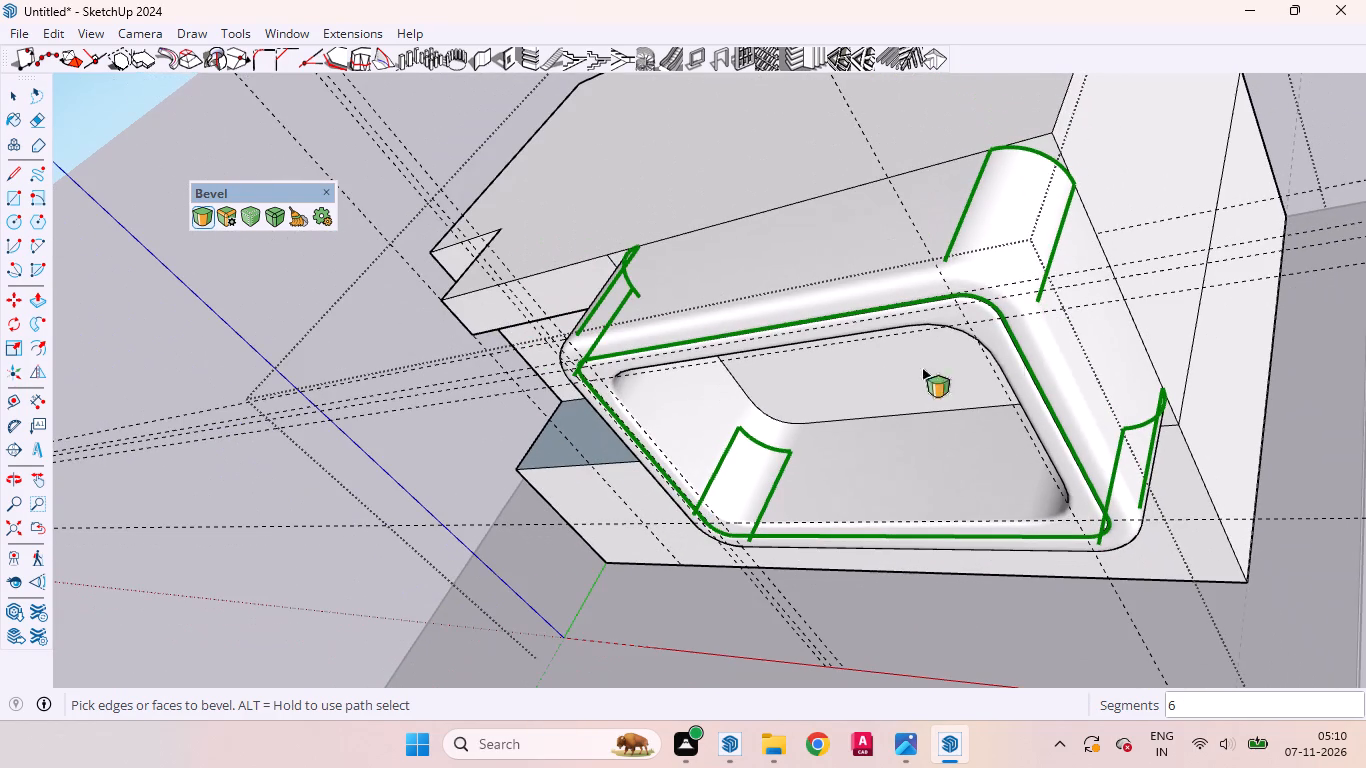
pyautogui.moveTo(883, 368); pyautogui.dragTo(1317, 157, button='middle')
pyautogui.scroll(1, 1317, 157)
pyautogui.scroll(-5, 977, 368)
pyautogui.moveTo(874, 404); pyautogui.dragTo(793, 430, button='middle')
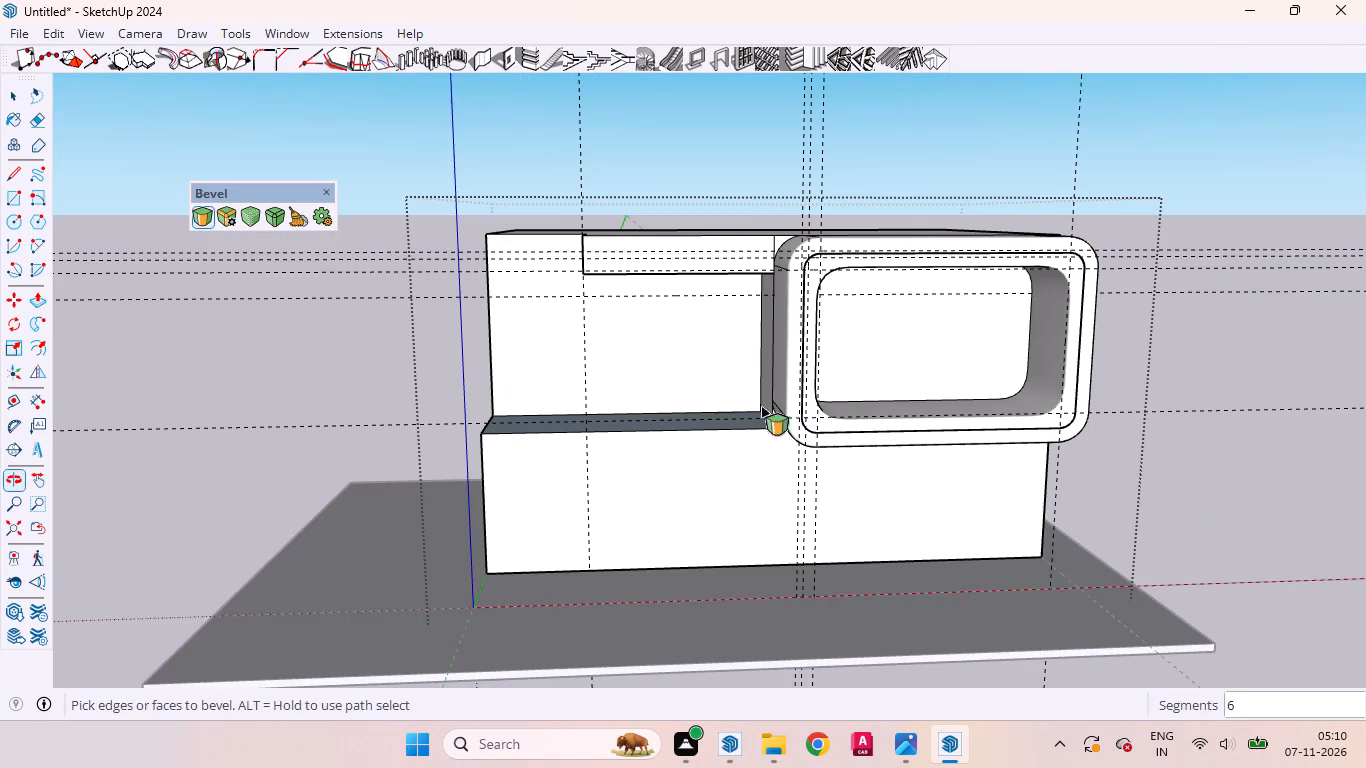
pyautogui.click(13, 104)
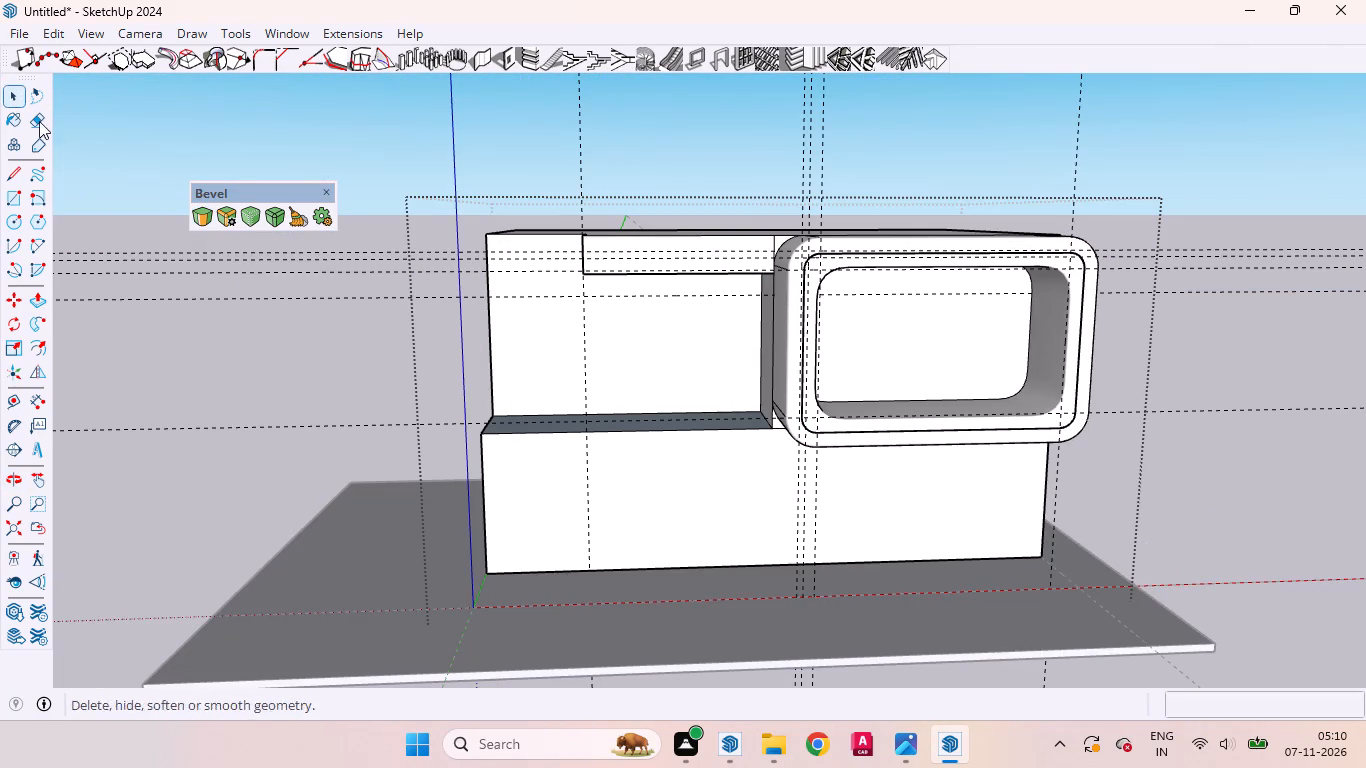
pyautogui.scroll(-4, 360, 374)
pyautogui.scroll(5, 822, 317)
pyautogui.moveTo(941, 280); pyautogui.dragTo(950, 356, button='middle')
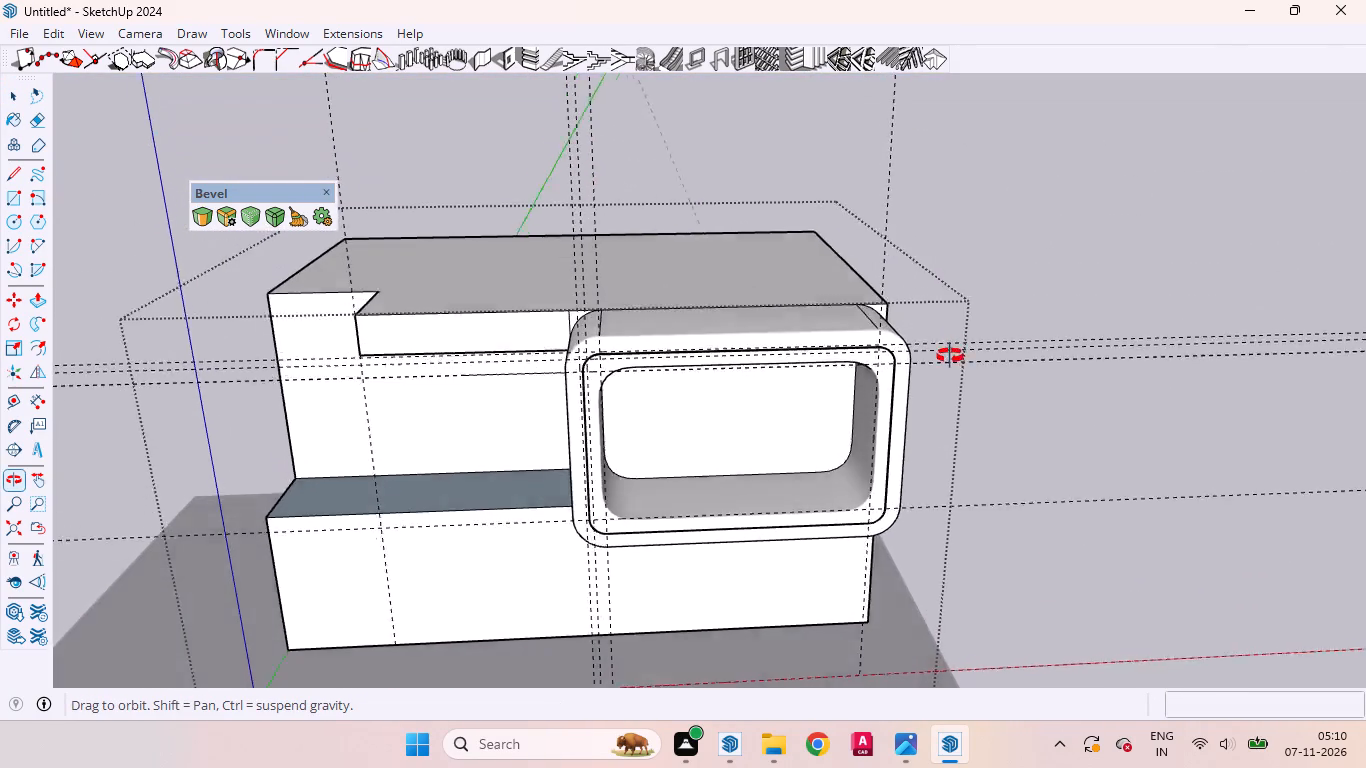
pyautogui.moveTo(950, 356); pyautogui.dragTo(1275, 365, button='middle')
# Hide the short vertical edge beside the framed block's rounded upper corner, where it meets the roof fascia.
pyautogui.scroll(3, 872, 362)
pyautogui.scroll(-1, 871, 362)
pyautogui.scroll(5, 817, 341)
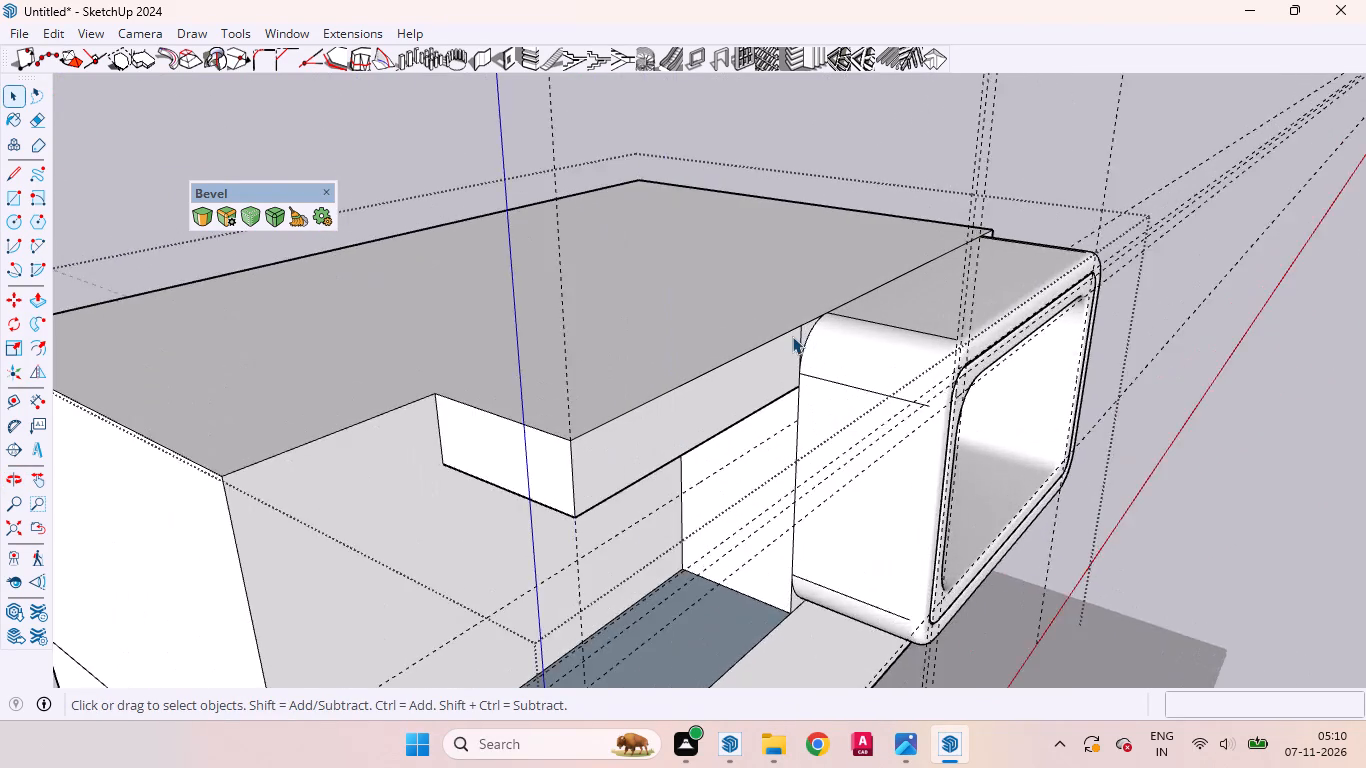
pyautogui.scroll(9, 792, 336)
pyautogui.click(825, 323)
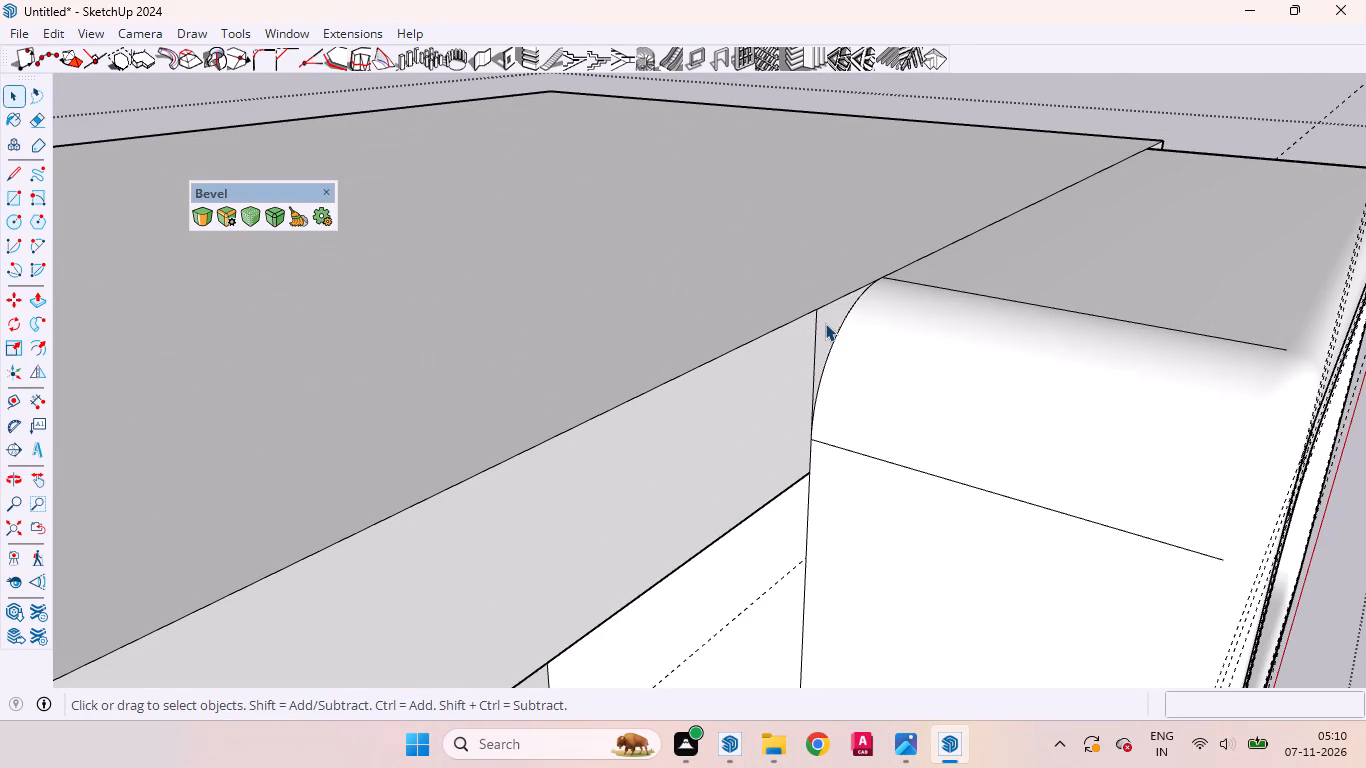
pyautogui.moveTo(818, 329); pyautogui.dragTo(599, 274, button='middle')
pyautogui.scroll(4, 785, 359)
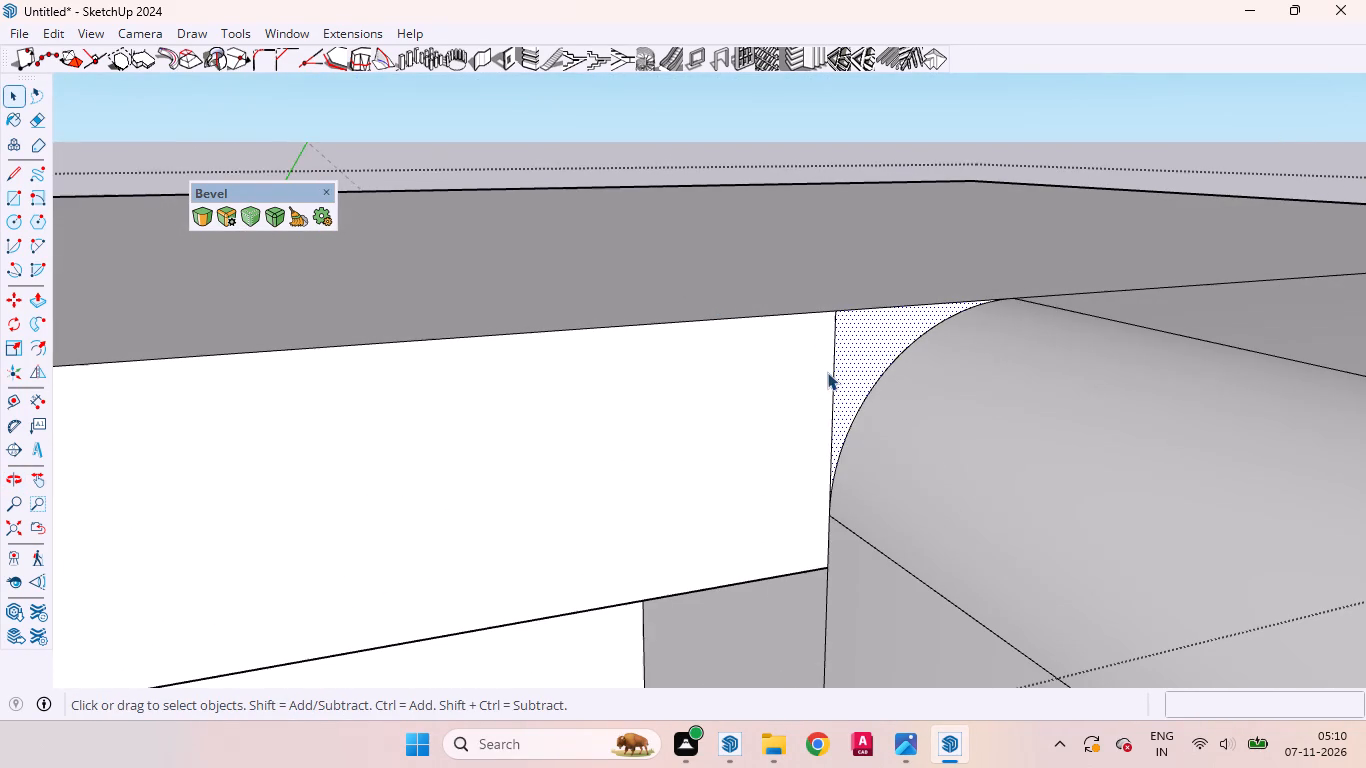
pyautogui.click(833, 369)
pyautogui.rightClick(833, 369)
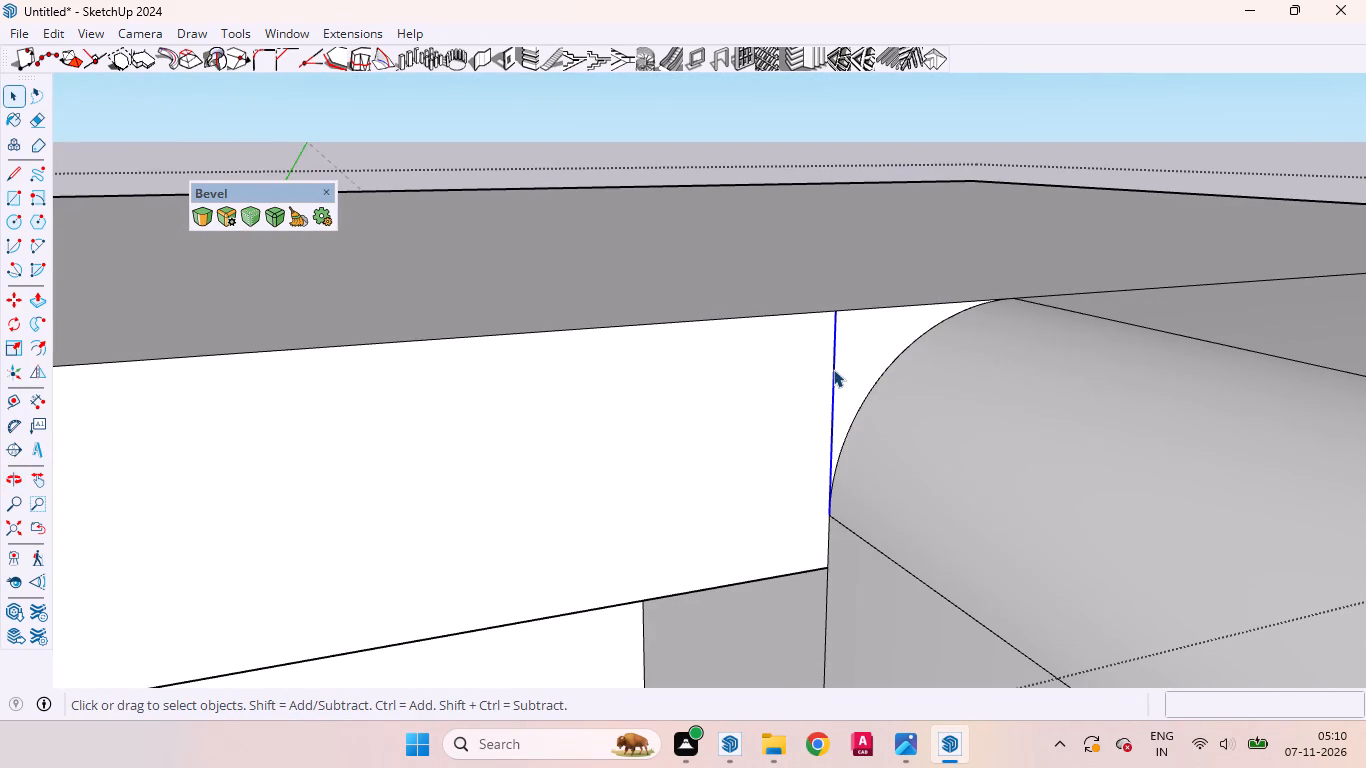
pyautogui.click(881, 424)
# Examine the building's front, the framed block and the recessed upper wall from several angles.
pyautogui.scroll(-20, 730, 349)
pyautogui.scroll(-4, 730, 349)
pyautogui.moveTo(939, 283); pyautogui.dragTo(800, 261, button='middle')
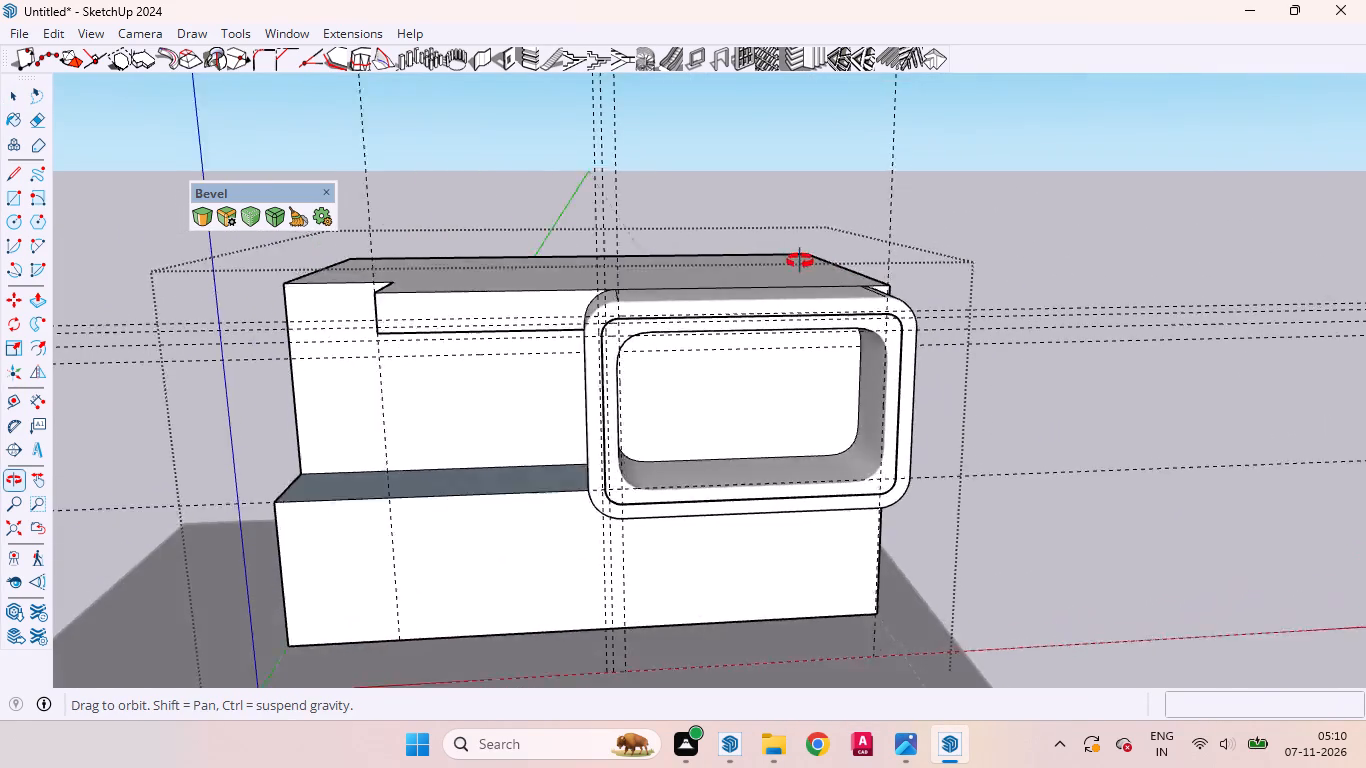
pyautogui.moveTo(800, 261); pyautogui.dragTo(923, 195, button='middle')
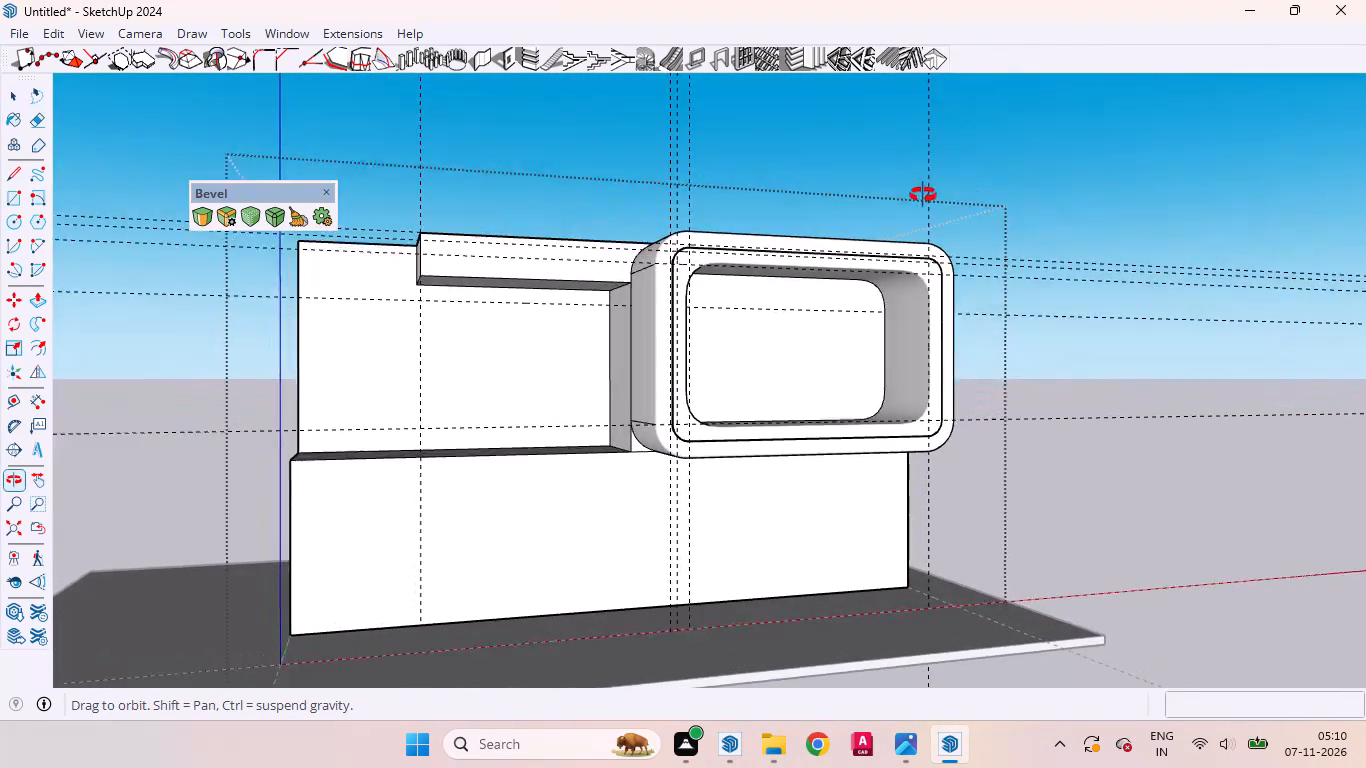
pyautogui.moveTo(923, 195); pyautogui.dragTo(695, 203, button='middle')
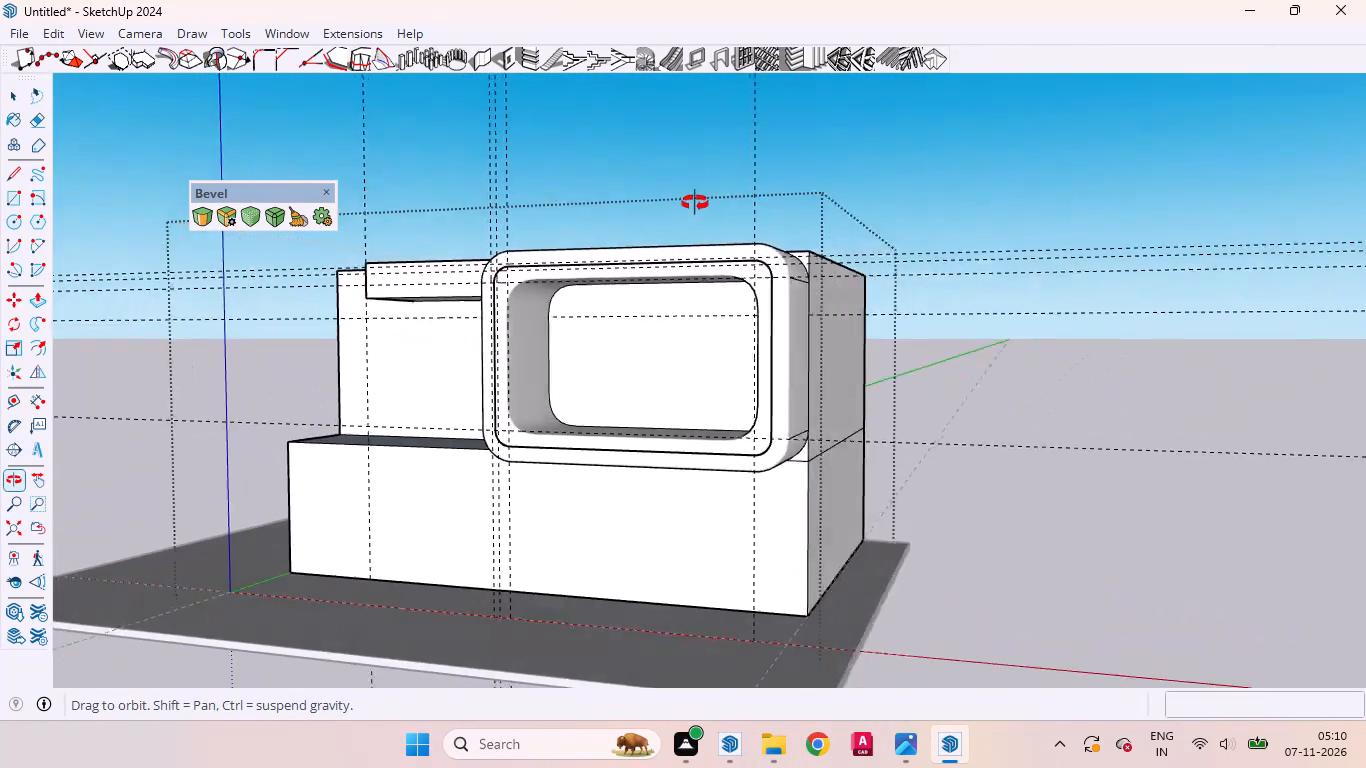
pyautogui.moveTo(695, 203); pyautogui.dragTo(1017, 224, button='middle')
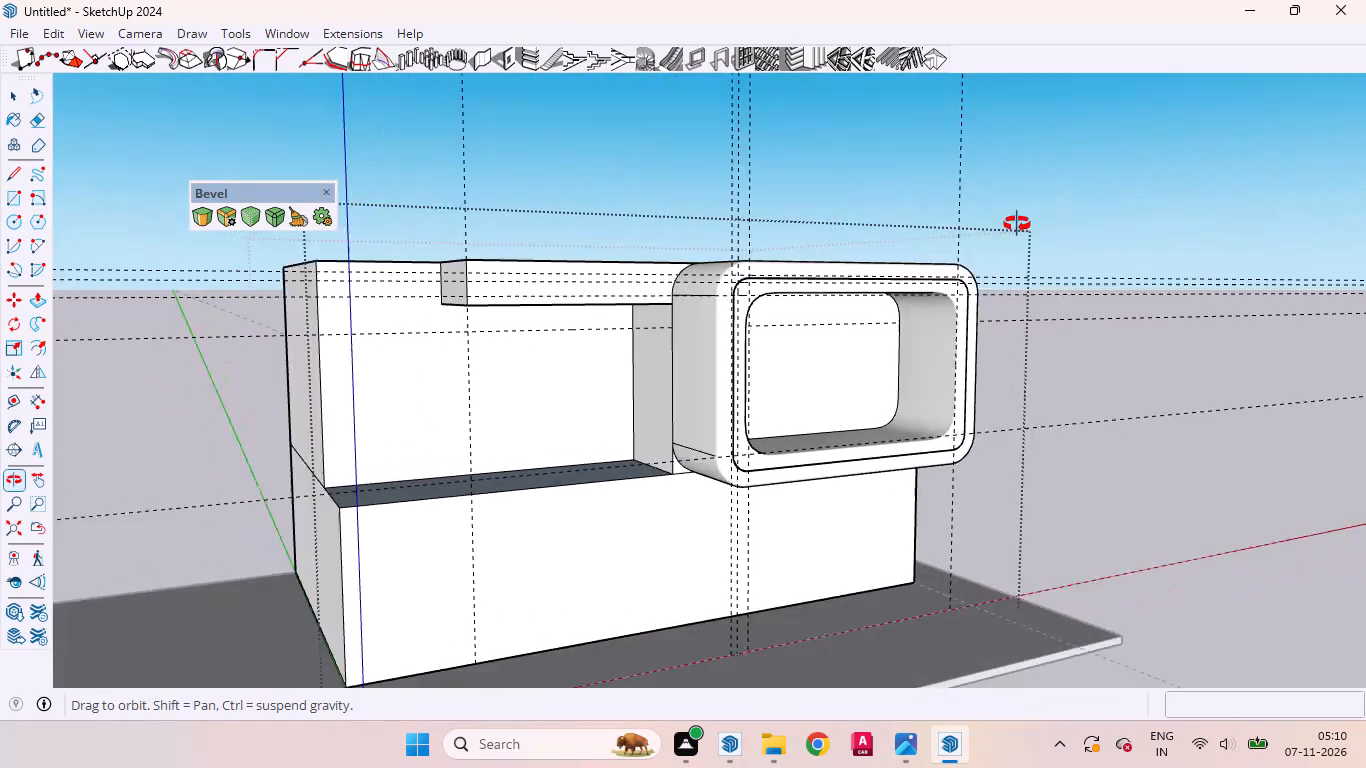
pyautogui.moveTo(1017, 224); pyautogui.dragTo(1018, 224, button='middle')
pyautogui.scroll(1, 1018, 224)
pyautogui.click(523, 432)
pyautogui.moveTo(629, 355); pyautogui.dragTo(451, 308, button='middle')
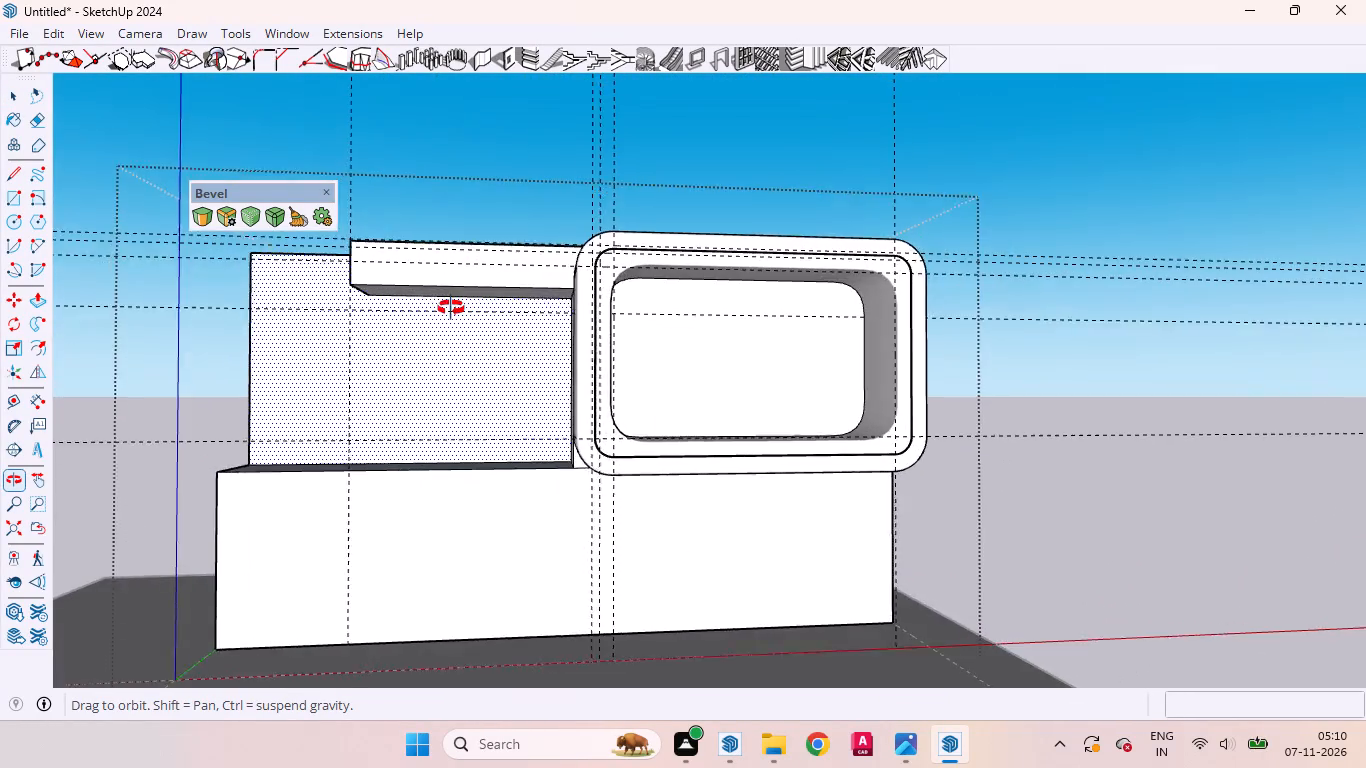
pyautogui.moveTo(451, 308); pyautogui.dragTo(474, 309, button='middle')
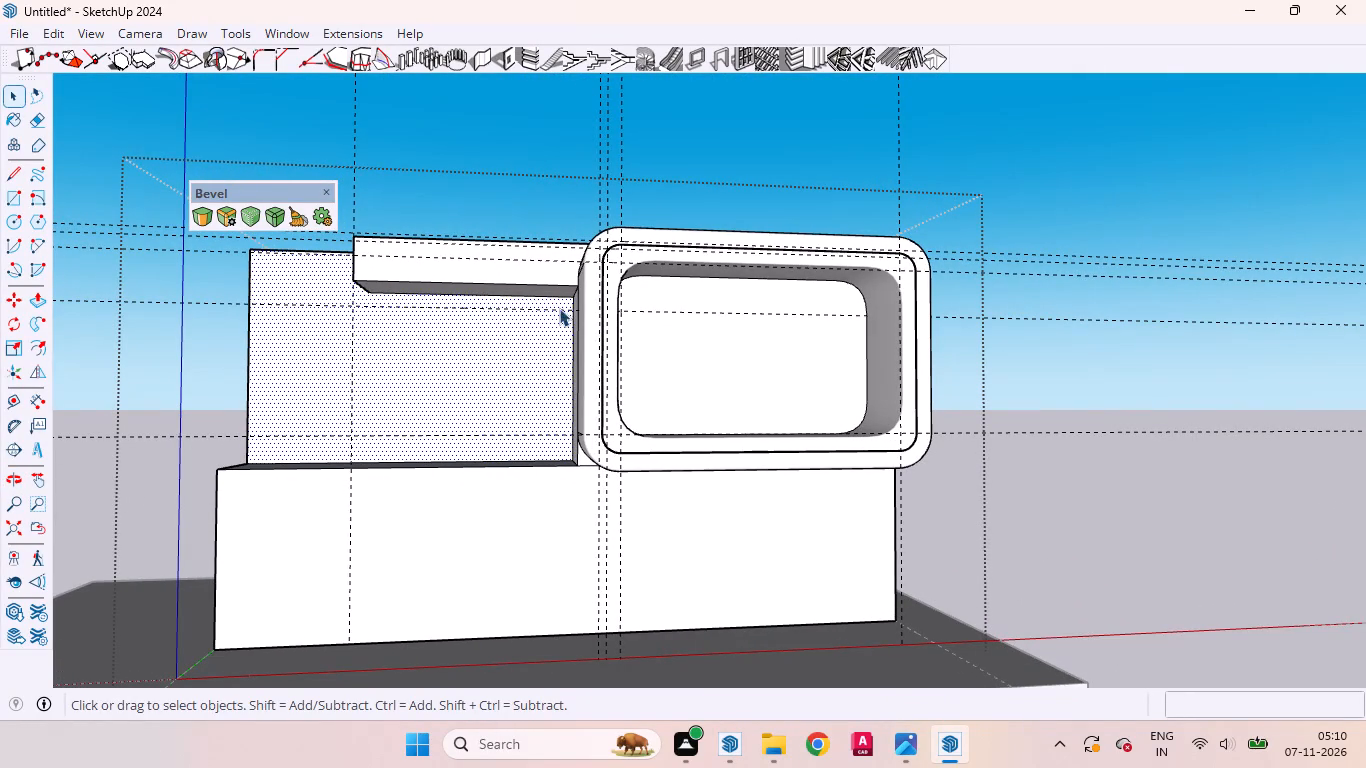
# Push/Pull the building's entire flat roof face upward by 10' to add another storey.
pyautogui.moveTo(497, 279); pyautogui.dragTo(689, 547, button='middle')
pyautogui.scroll(1, 689, 547)
pyautogui.click(511, 430)
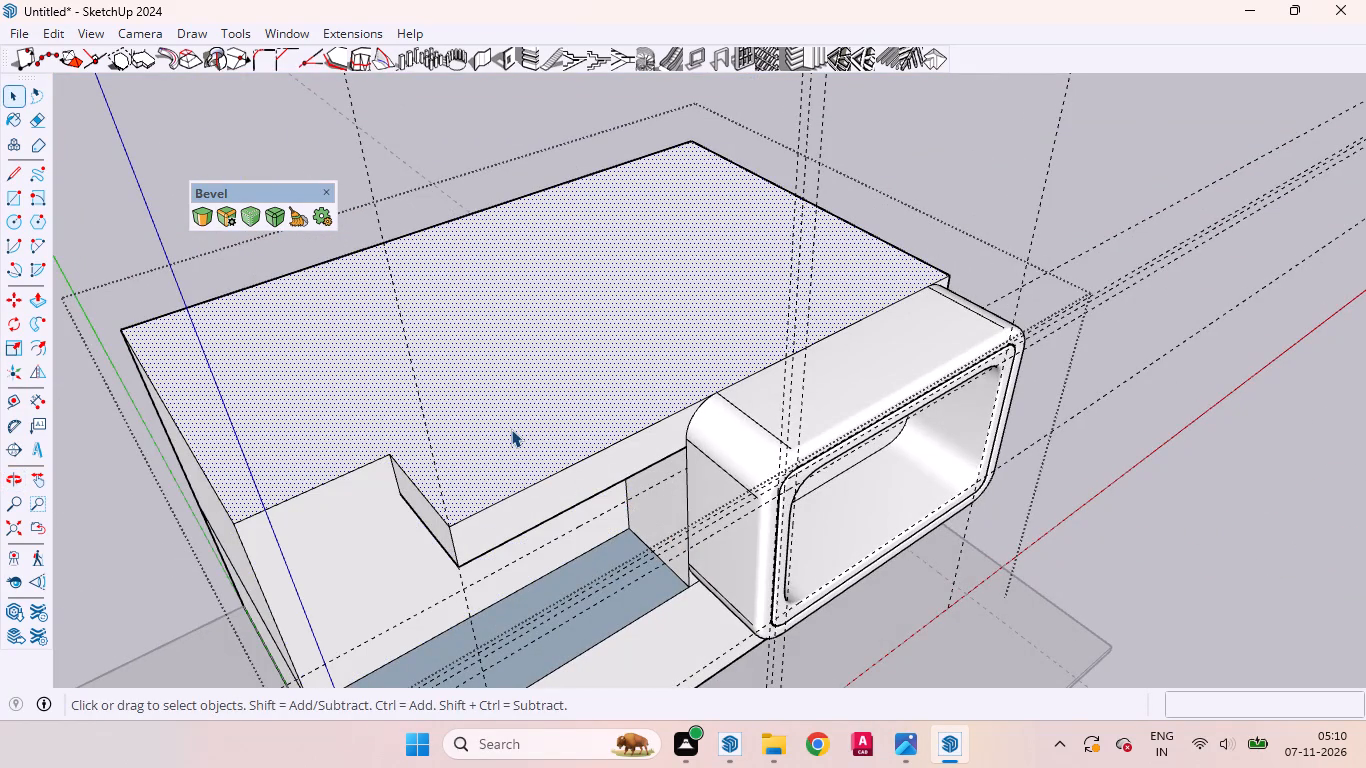
pyautogui.press('p')
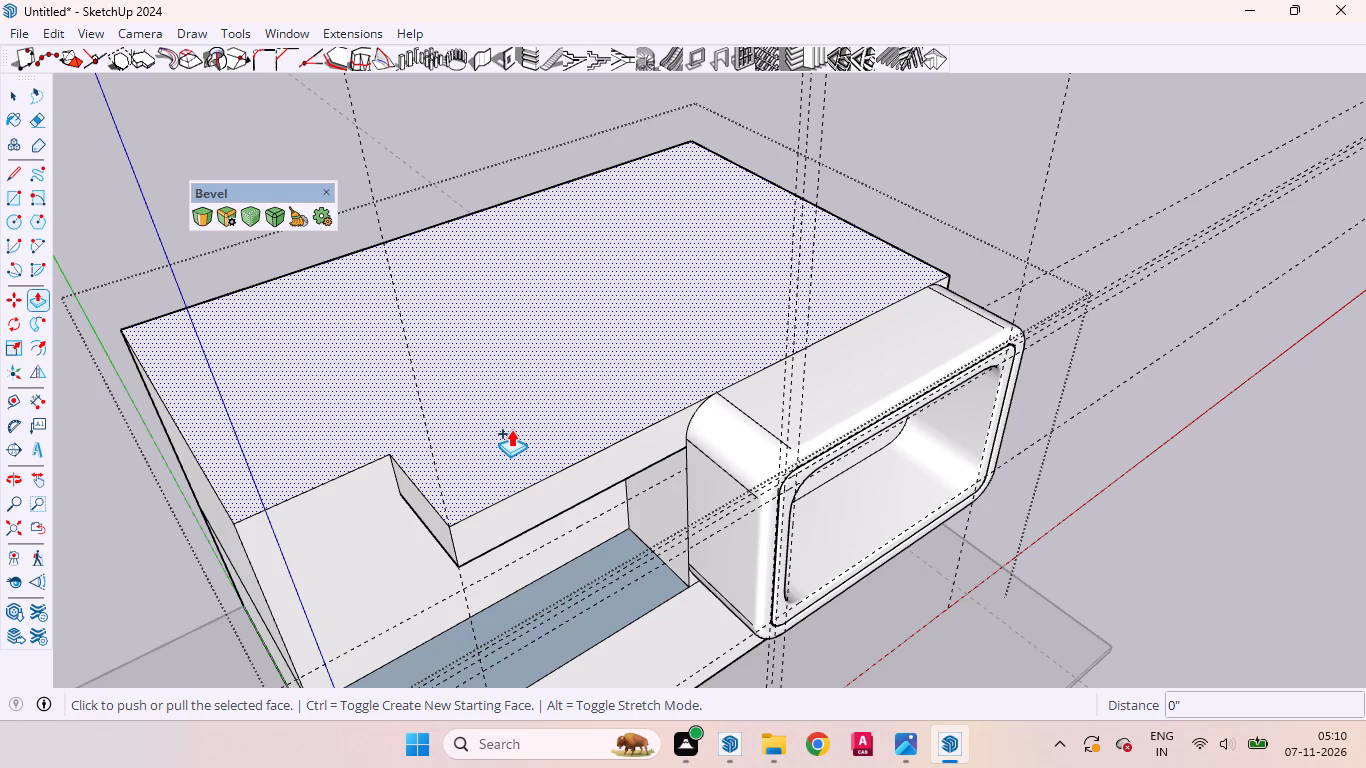
pyautogui.click(470, 443)
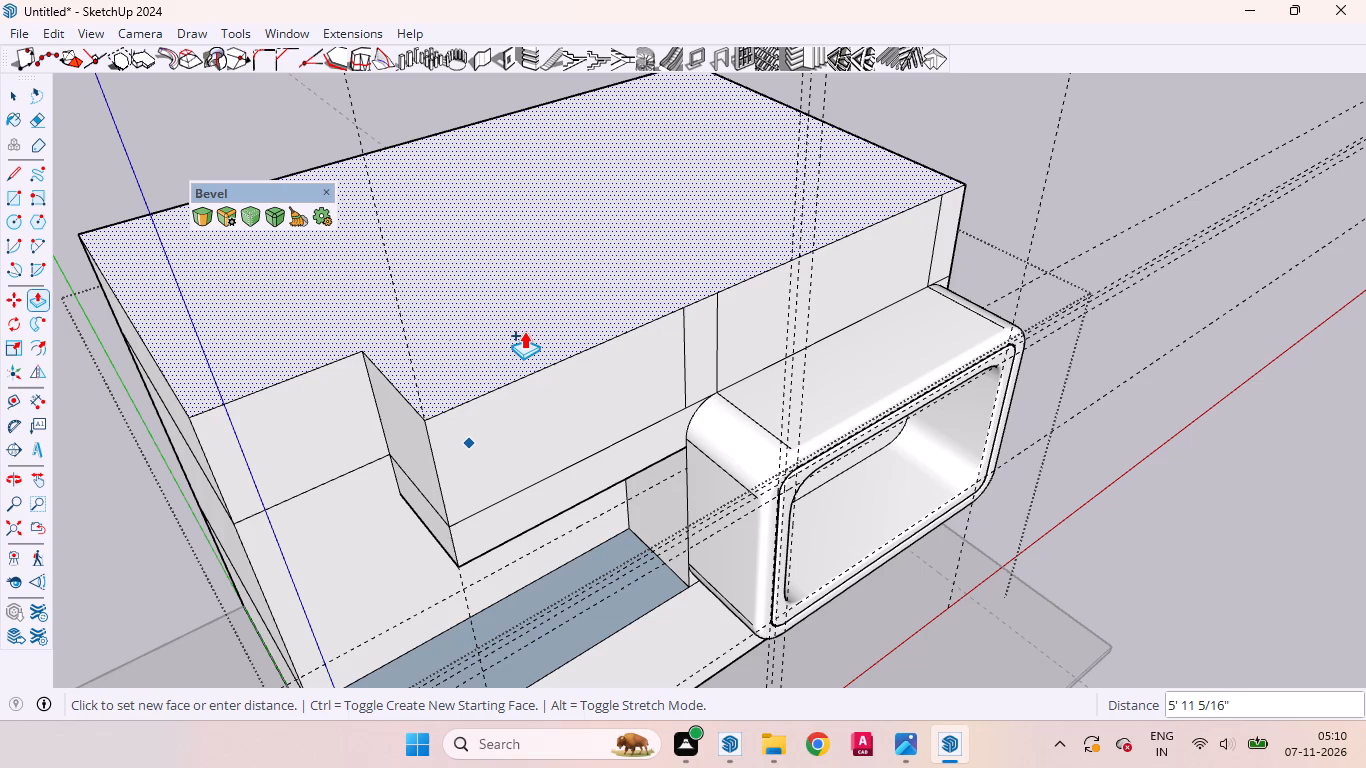
pyautogui.press('1')
pyautogui.press('0')
pyautogui.press("'")
pyautogui.press('Return')
pyautogui.press('space')
# Erase the two vertical edges dividing the raised storey's front wall above the framed block's inner rounded corner.
pyautogui.scroll(-5, 777, 361)
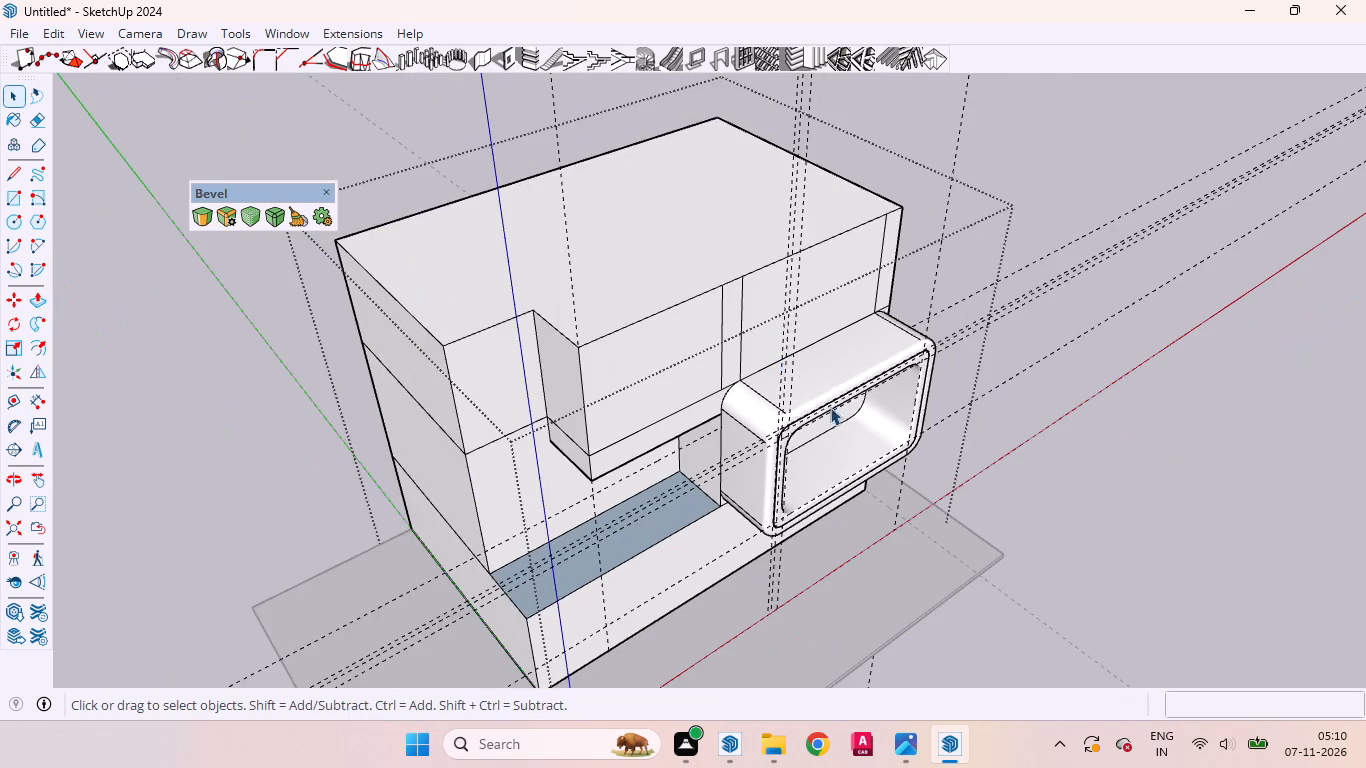
pyautogui.moveTo(828, 408); pyautogui.dragTo(584, 120, button='middle')
pyautogui.scroll(5, 610, 155)
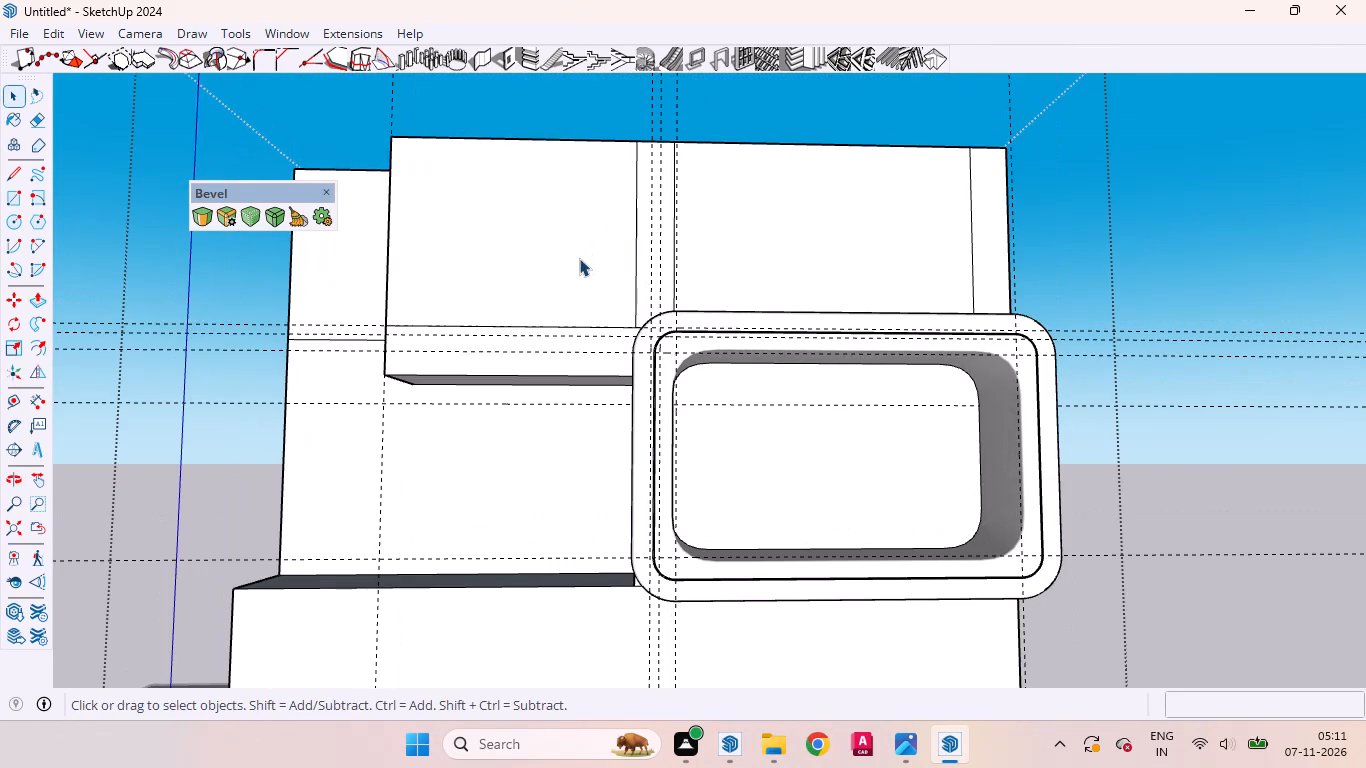
pyautogui.click(579, 258)
pyautogui.scroll(-1, 633, 241)
pyautogui.scroll(3, 633, 241)
pyautogui.click(637, 240)
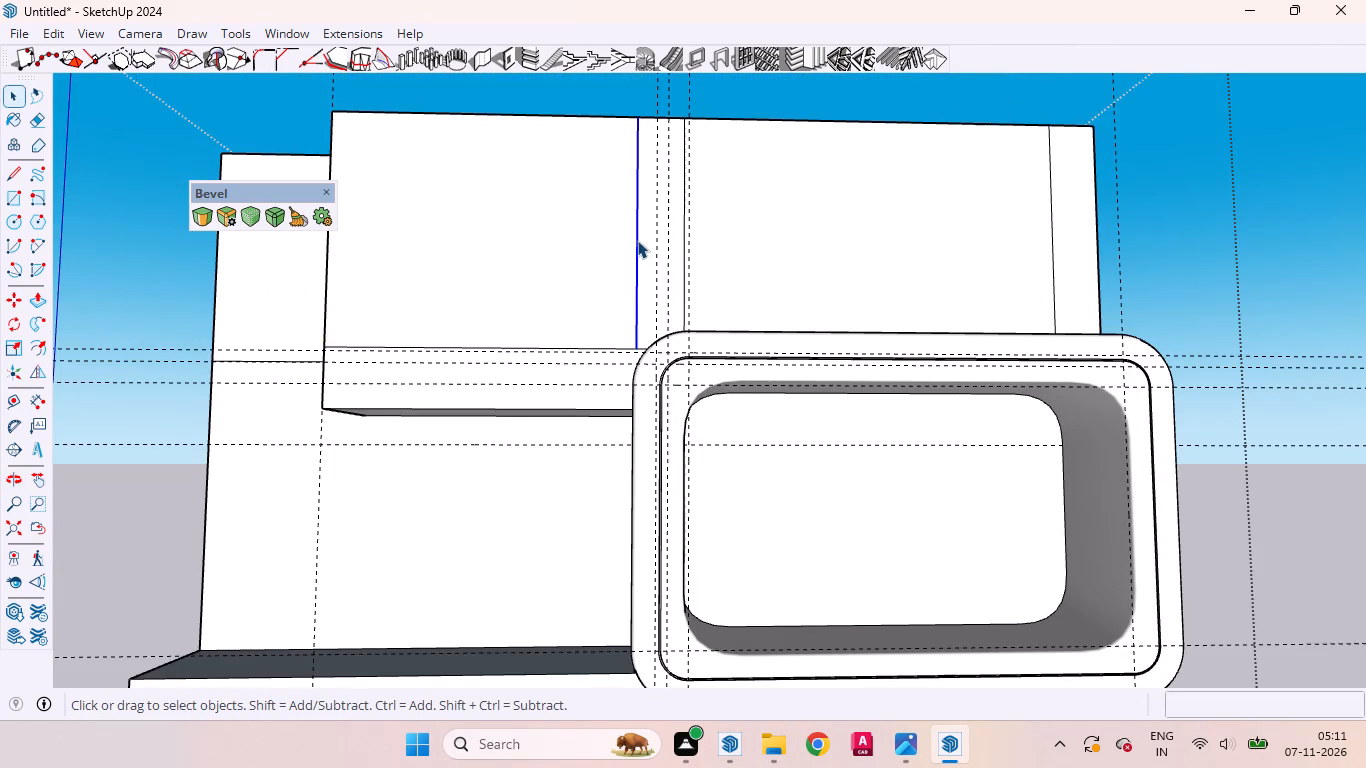
pyautogui.rightClick(637, 240)
pyautogui.click(660, 274)
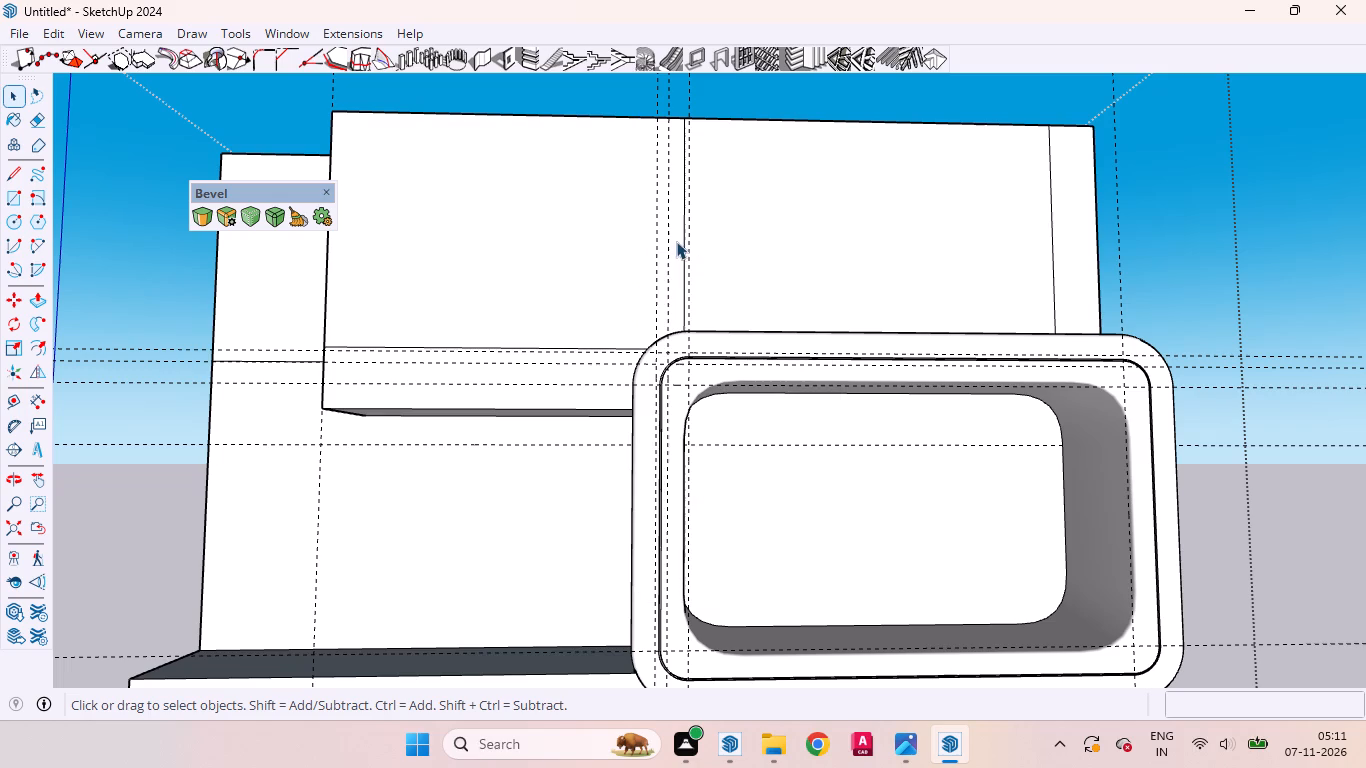
pyautogui.click(682, 226)
pyautogui.rightClick(682, 226)
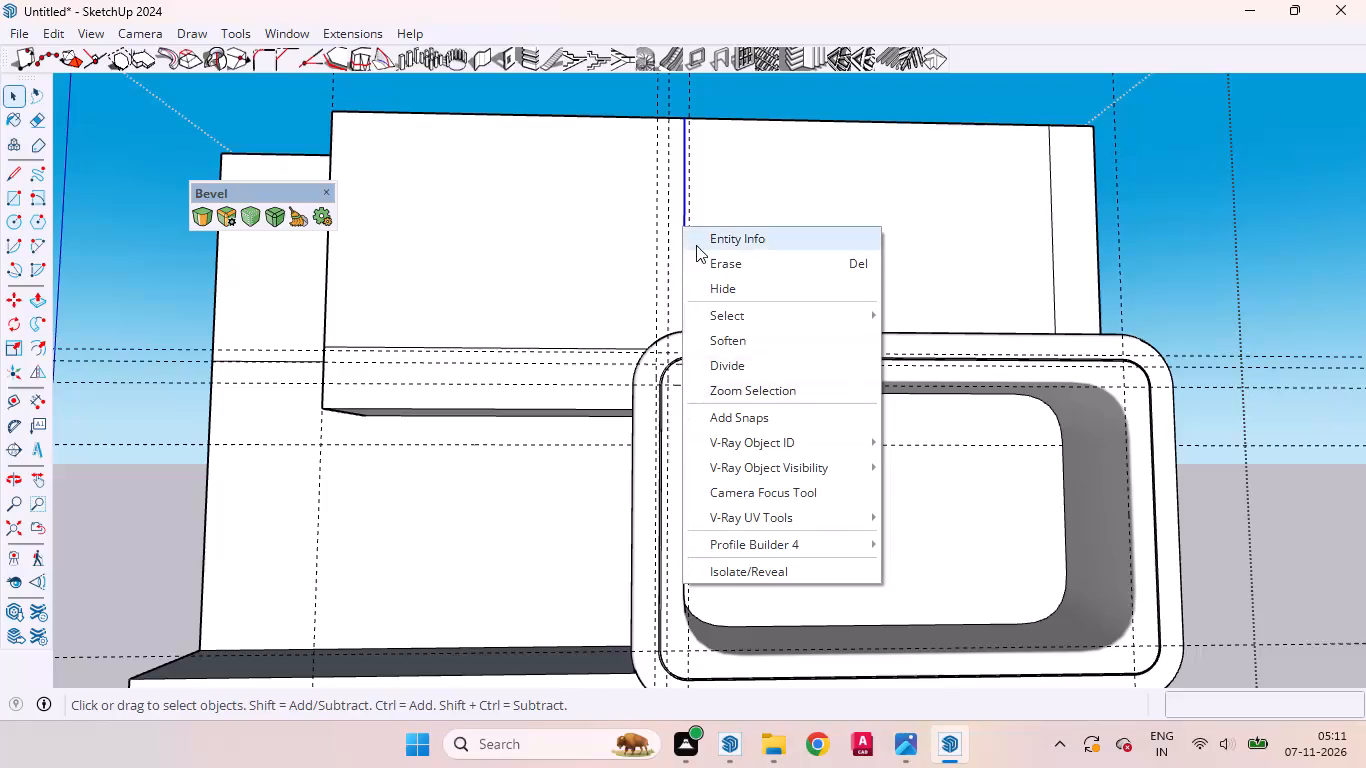
pyautogui.click(706, 262)
# Examine the raised storey's front wall and the overall building massing from several angles.
pyautogui.scroll(-6, 1042, 206)
pyautogui.moveTo(1015, 207); pyautogui.dragTo(1141, 286, button='middle')
pyautogui.scroll(-4, 1122, 307)
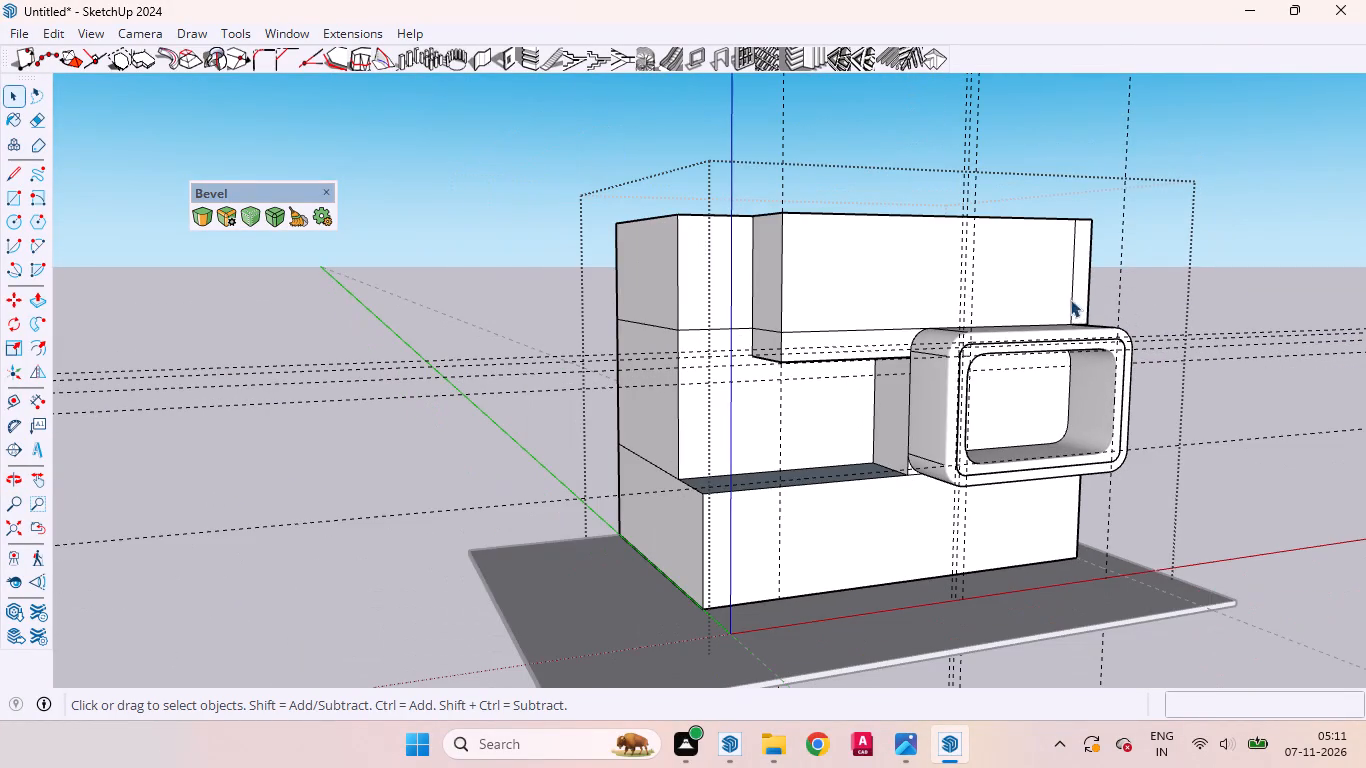
pyautogui.click(857, 282)
pyautogui.moveTo(852, 285); pyautogui.dragTo(790, 224, button='middle')
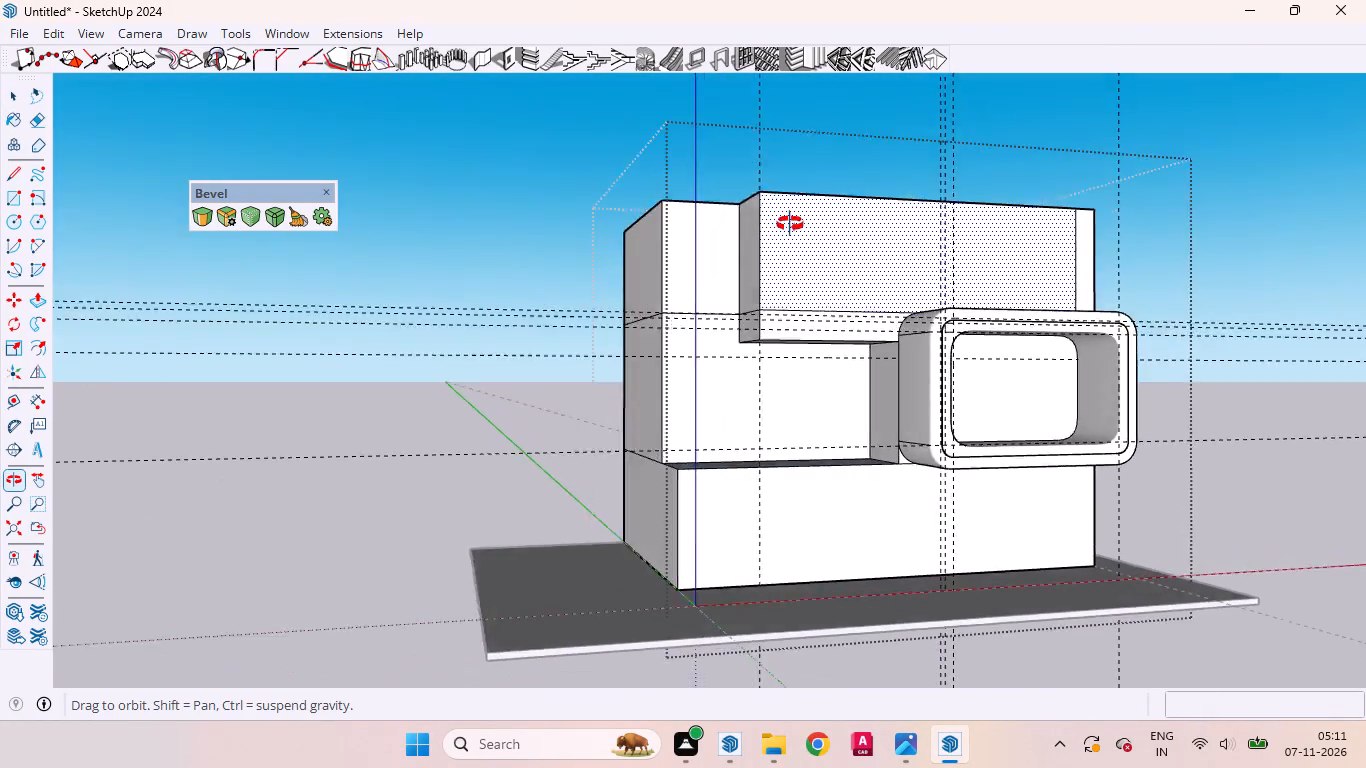
pyautogui.moveTo(790, 224); pyautogui.dragTo(991, 316, button='middle')
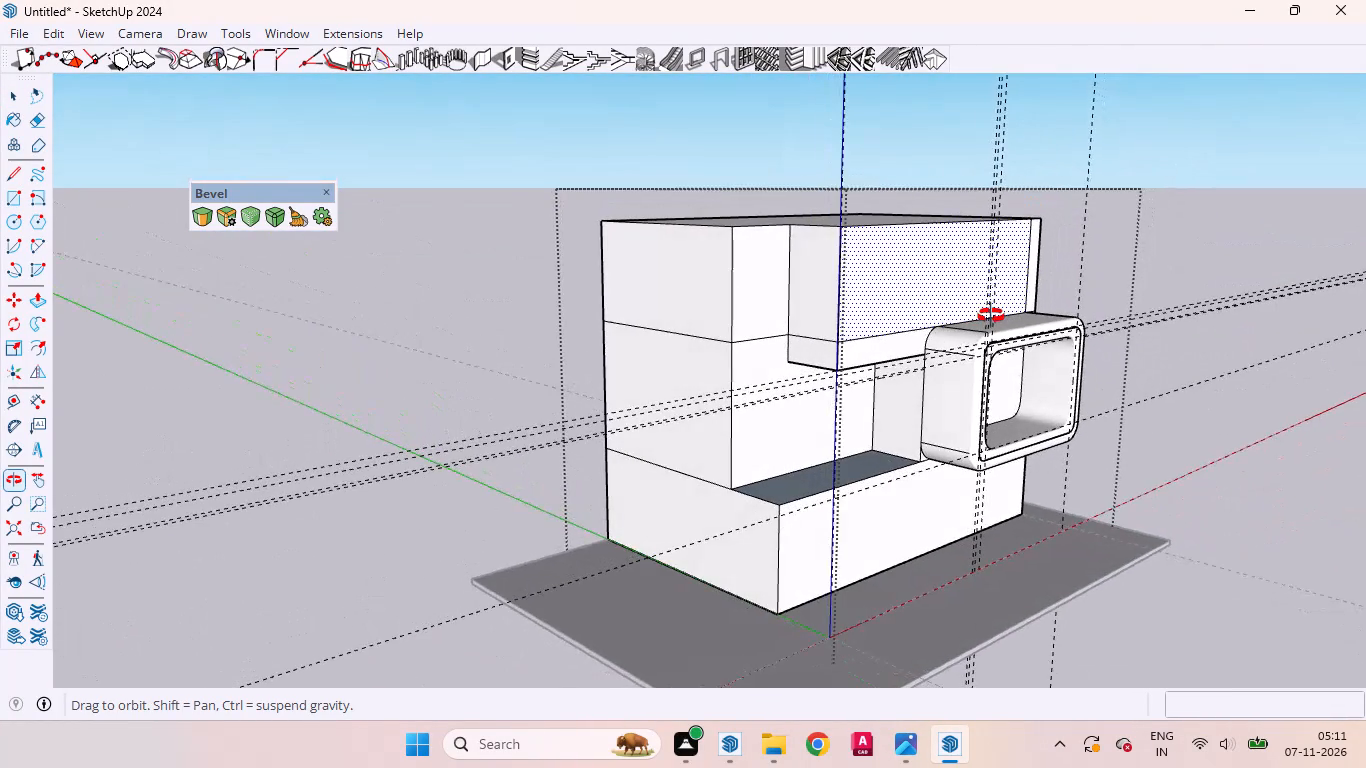
pyautogui.moveTo(991, 316); pyautogui.dragTo(700, 146, button='middle')
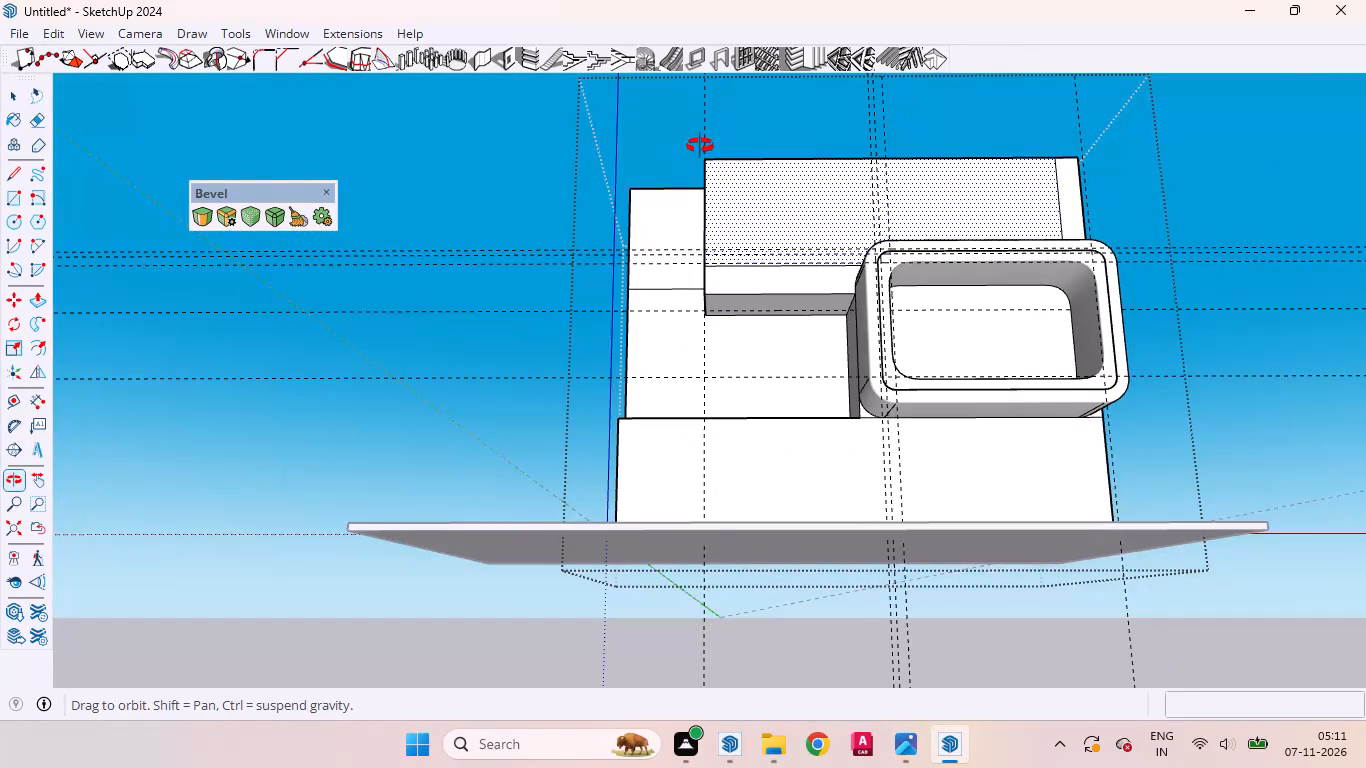
pyautogui.moveTo(700, 146); pyautogui.dragTo(875, 283, button='middle')
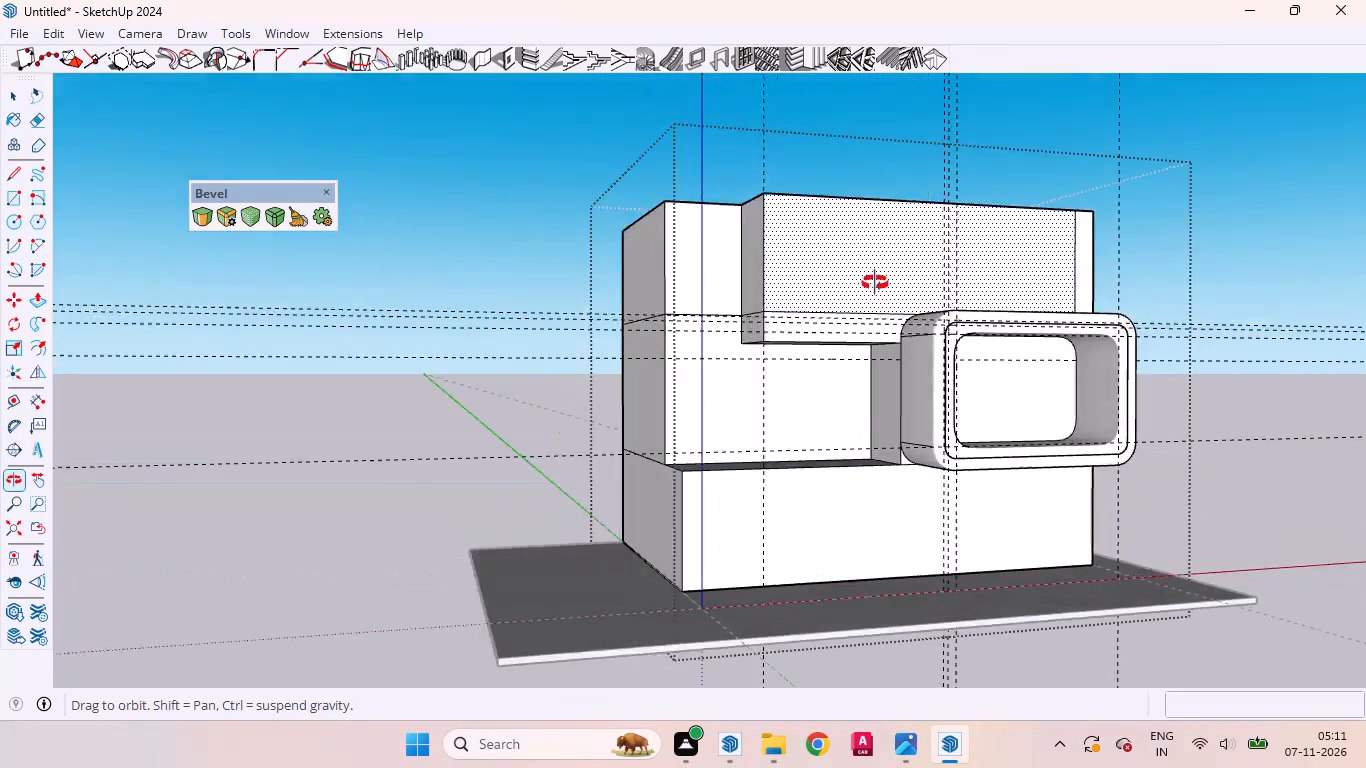
pyautogui.moveTo(875, 283); pyautogui.dragTo(897, 303, button='middle')
pyautogui.scroll(1, 897, 303)
pyautogui.click(894, 294)
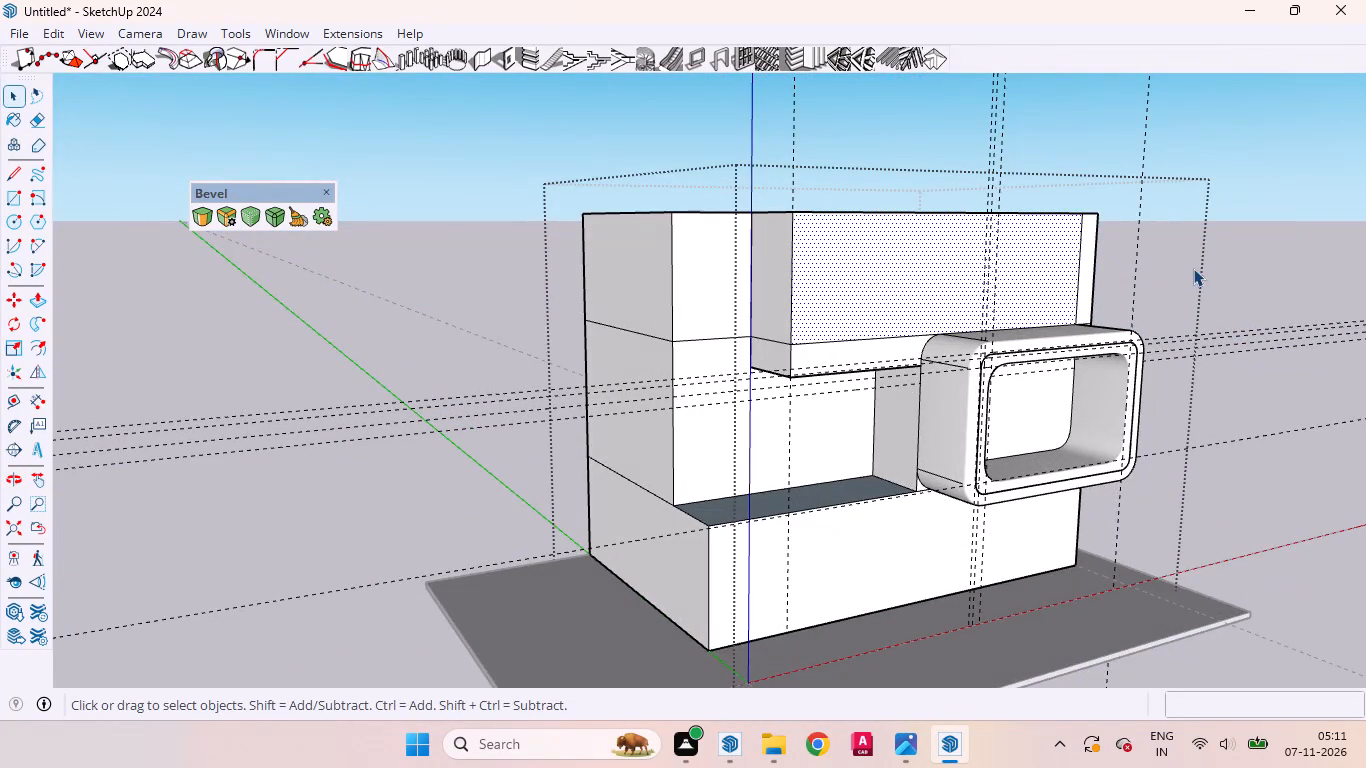
pyautogui.moveTo(1194, 268); pyautogui.dragTo(905, 272, button='middle')
pyautogui.scroll(3, 1055, 328)
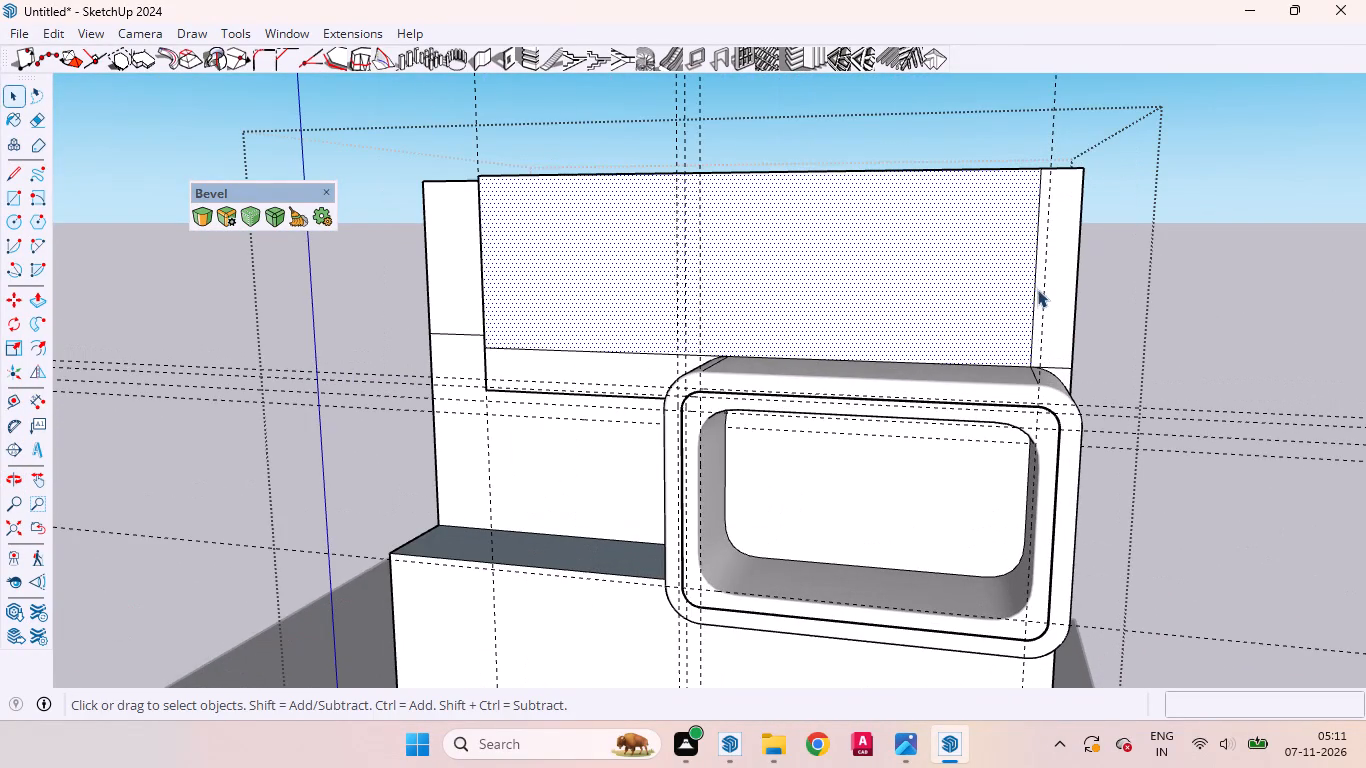
# Erase the remaining vertical edge at the framed-block end of the raised storey's front wall.
pyautogui.click(1035, 286)
pyautogui.rightClick(1035, 286)
pyautogui.click(1076, 325)
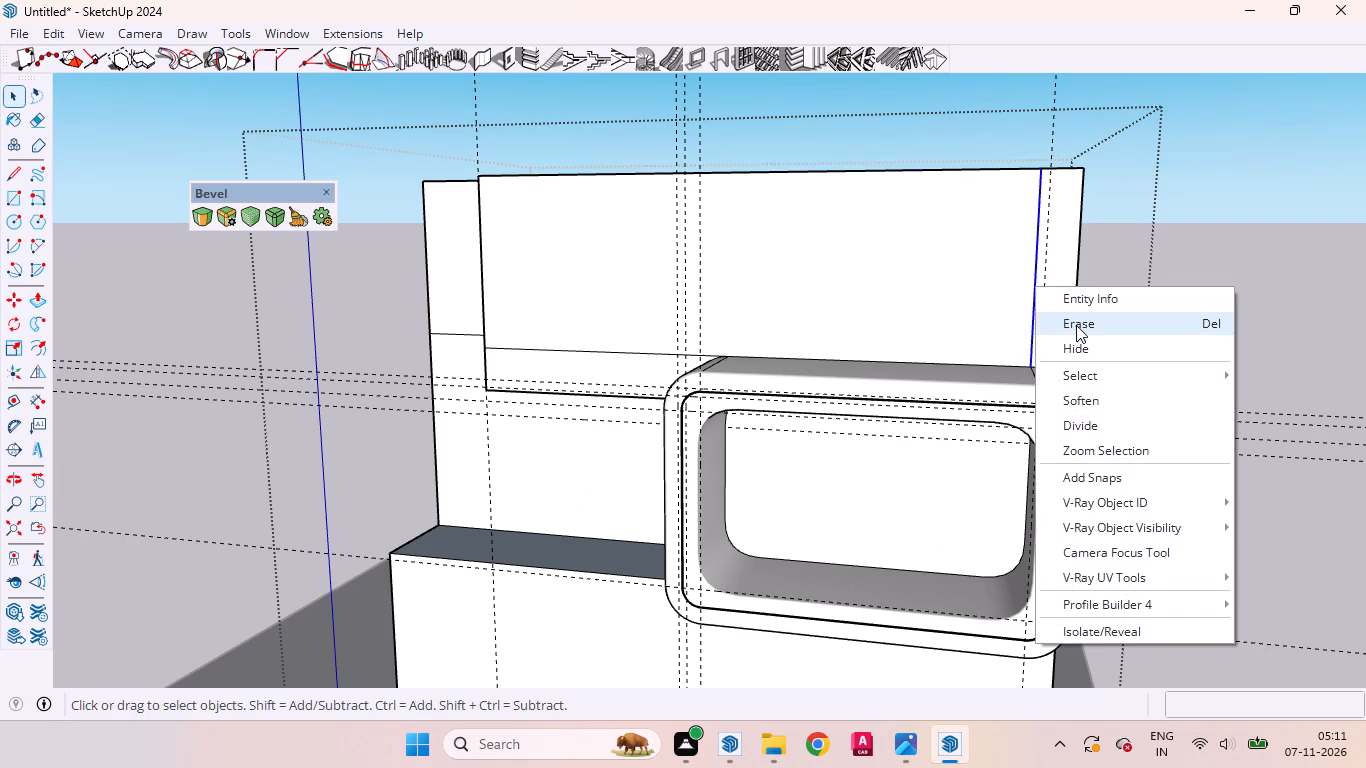
# Push/Pull the raised storey's front wall back 6' to the recessed wall plane, and repeat the same push on the merged wall face.
pyautogui.click(954, 318)
pyautogui.moveTo(893, 285); pyautogui.dragTo(1345, 337, button='middle')
pyautogui.scroll(1, 970, 307)
pyautogui.press('p')
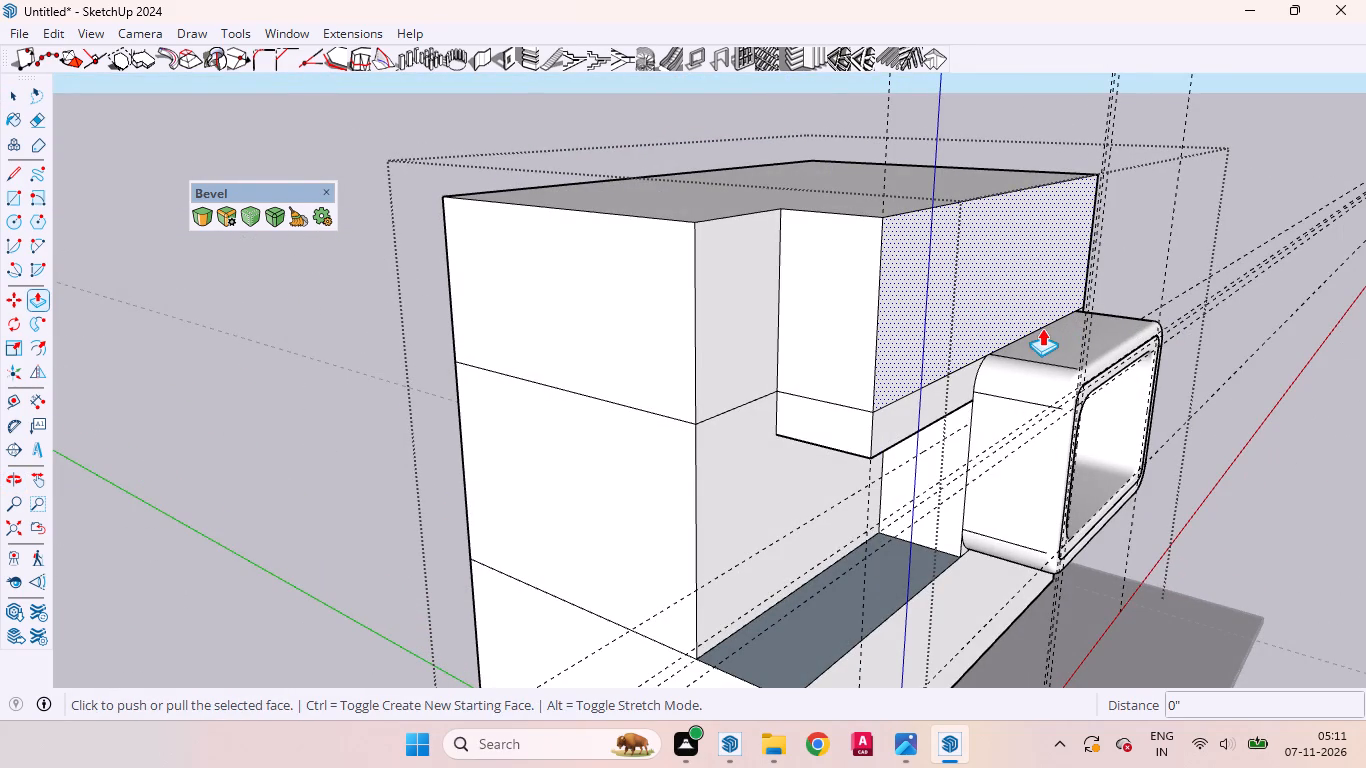
pyautogui.click(971, 294)
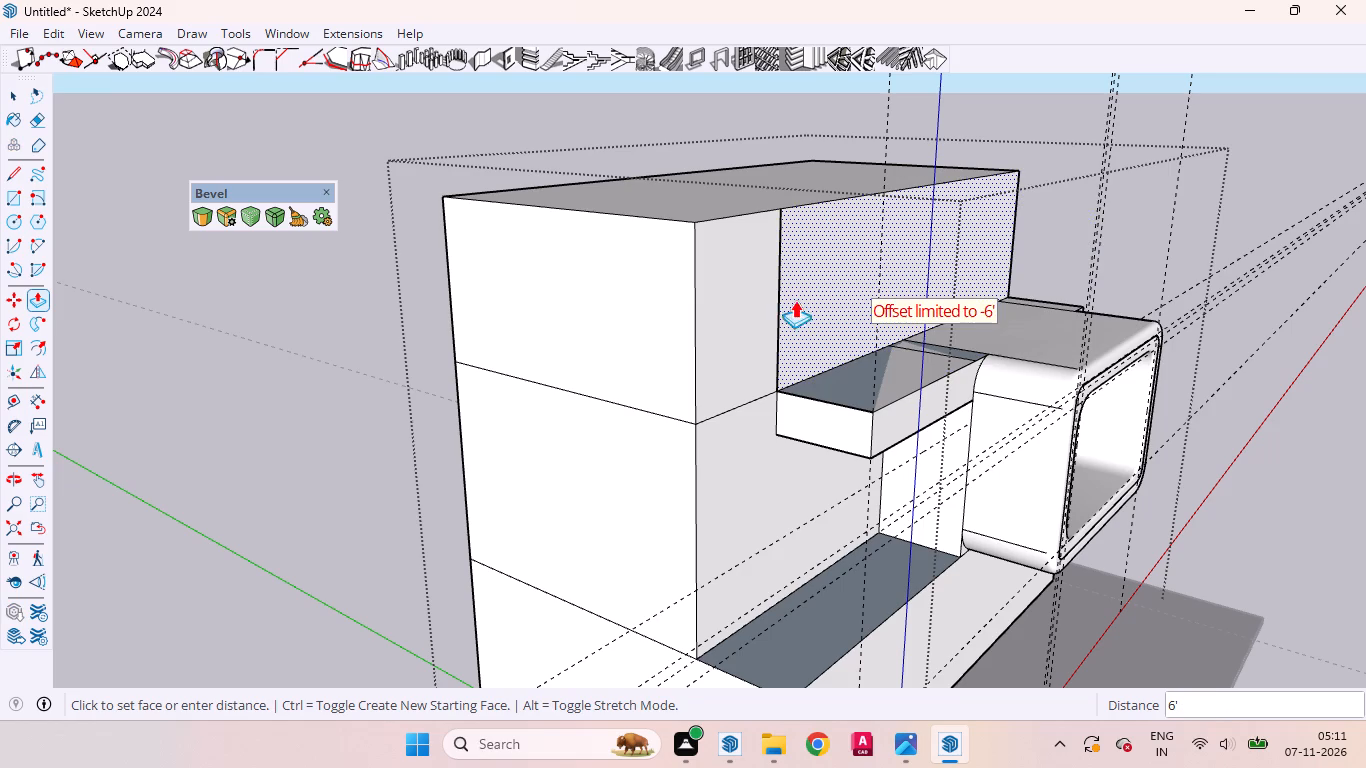
pyautogui.click(787, 297)
pyautogui.moveTo(855, 293); pyautogui.dragTo(666, 415, button='middle')
pyautogui.doubleClick(719, 391)
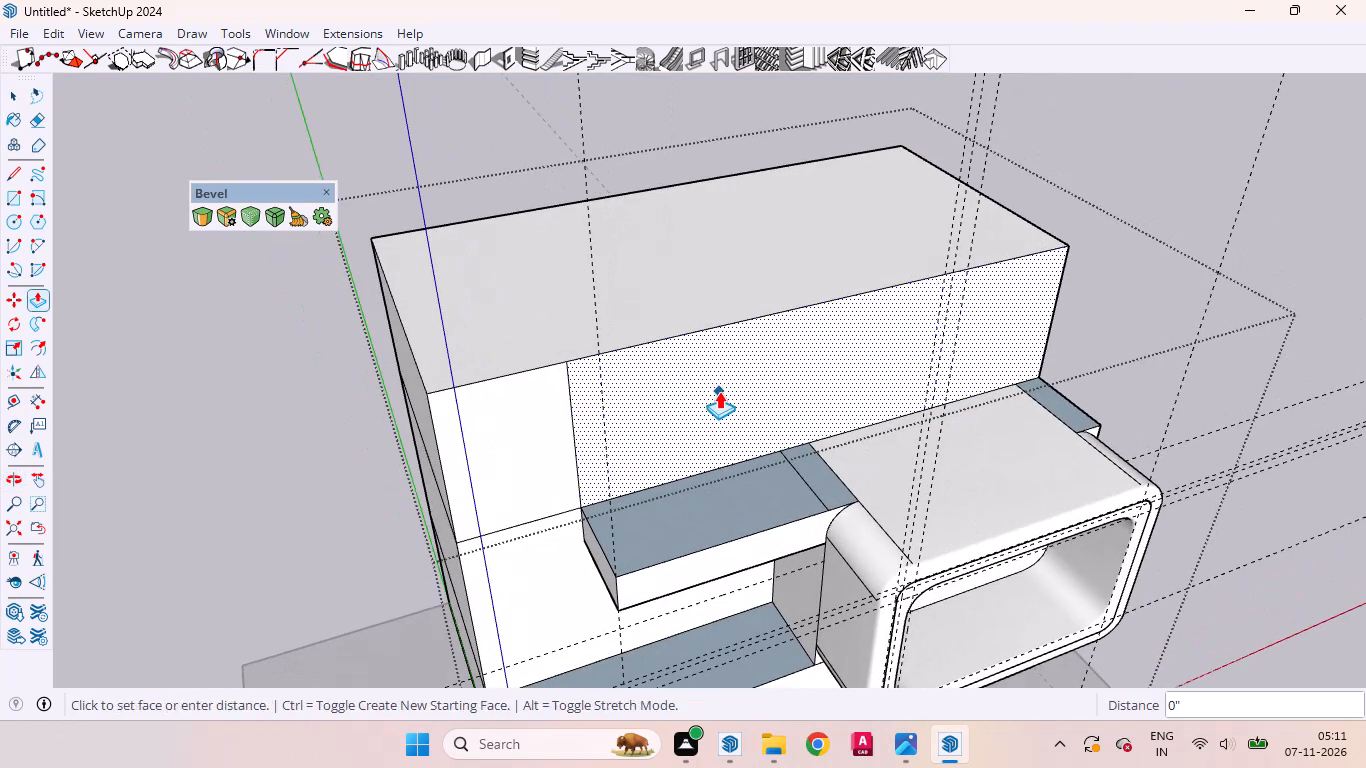
pyautogui.press('space')
# Reverse the three blue back-facing terrace faces beside the framed block's top so their front sides face upward.
pyautogui.click(702, 477)
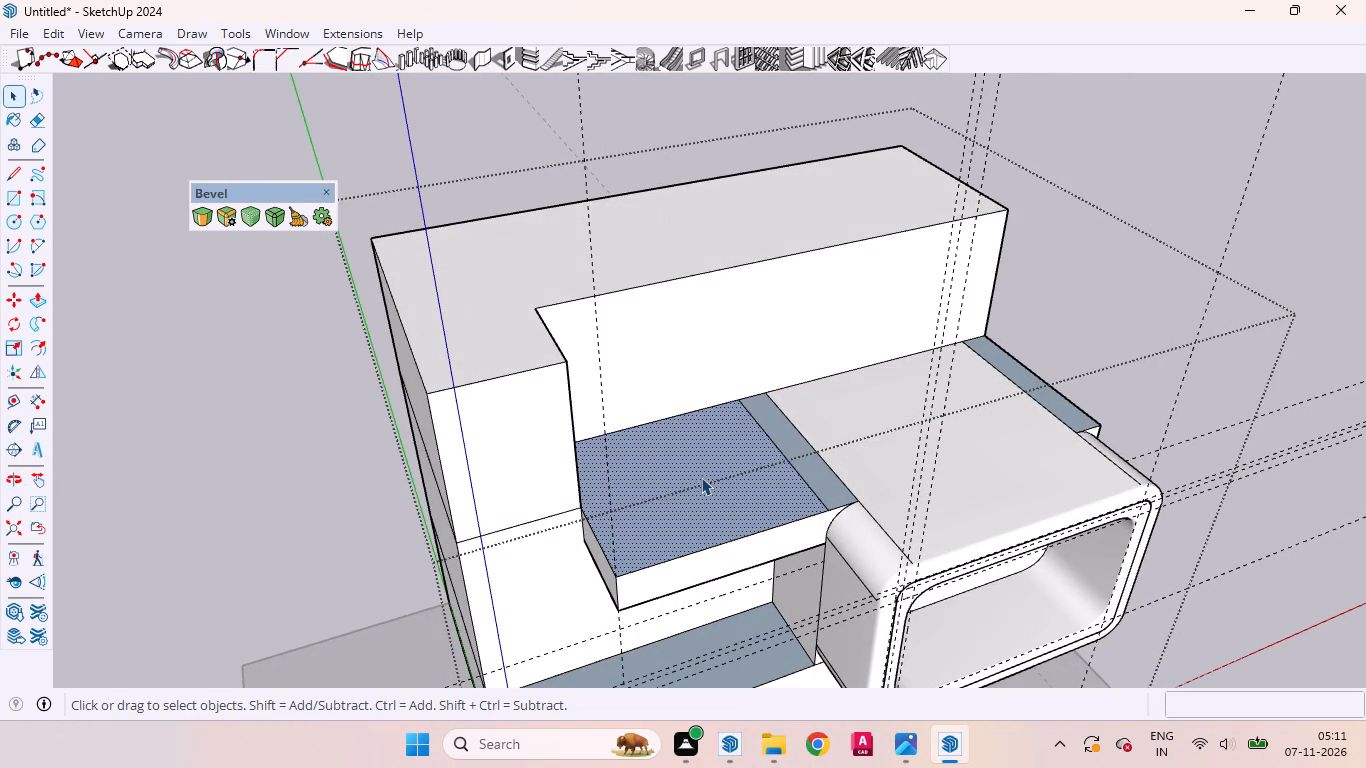
pyautogui.rightClick(701, 477)
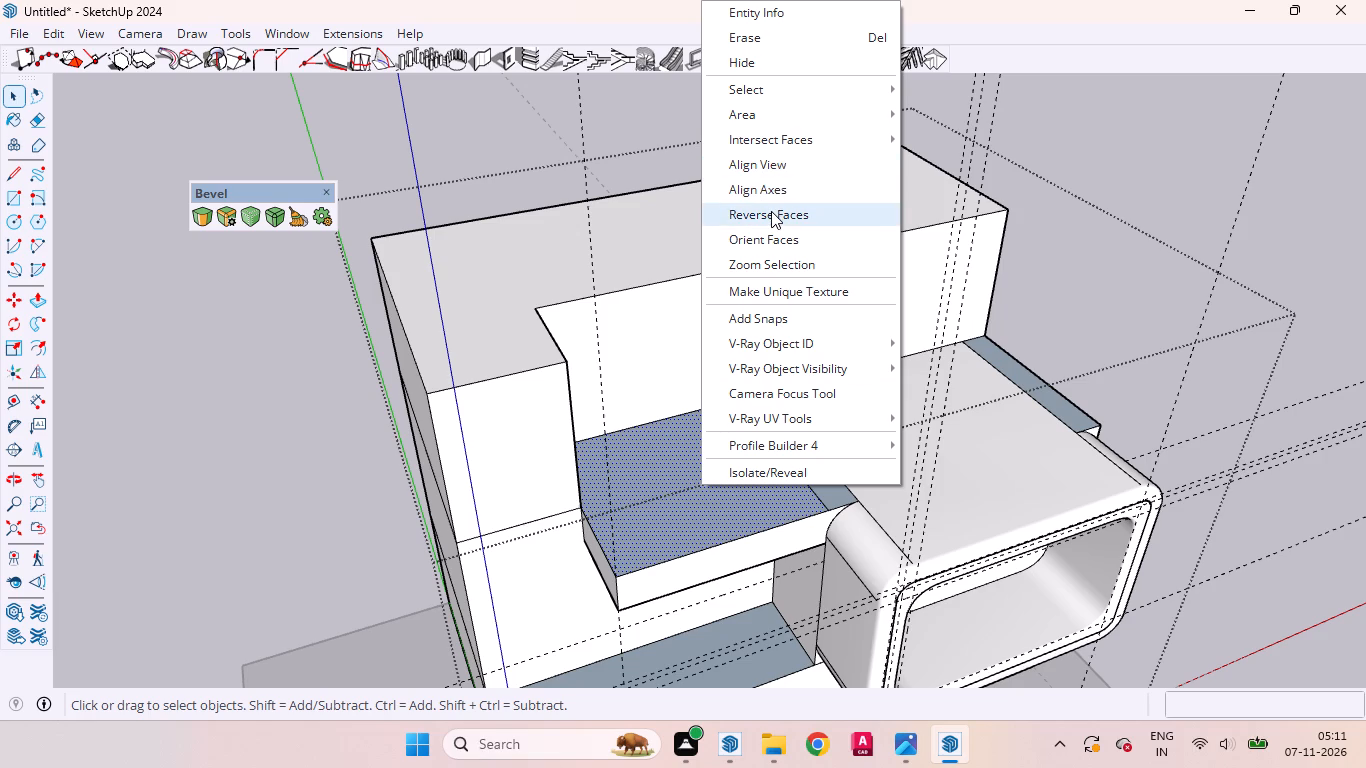
pyautogui.click(771, 211)
pyautogui.click(792, 438)
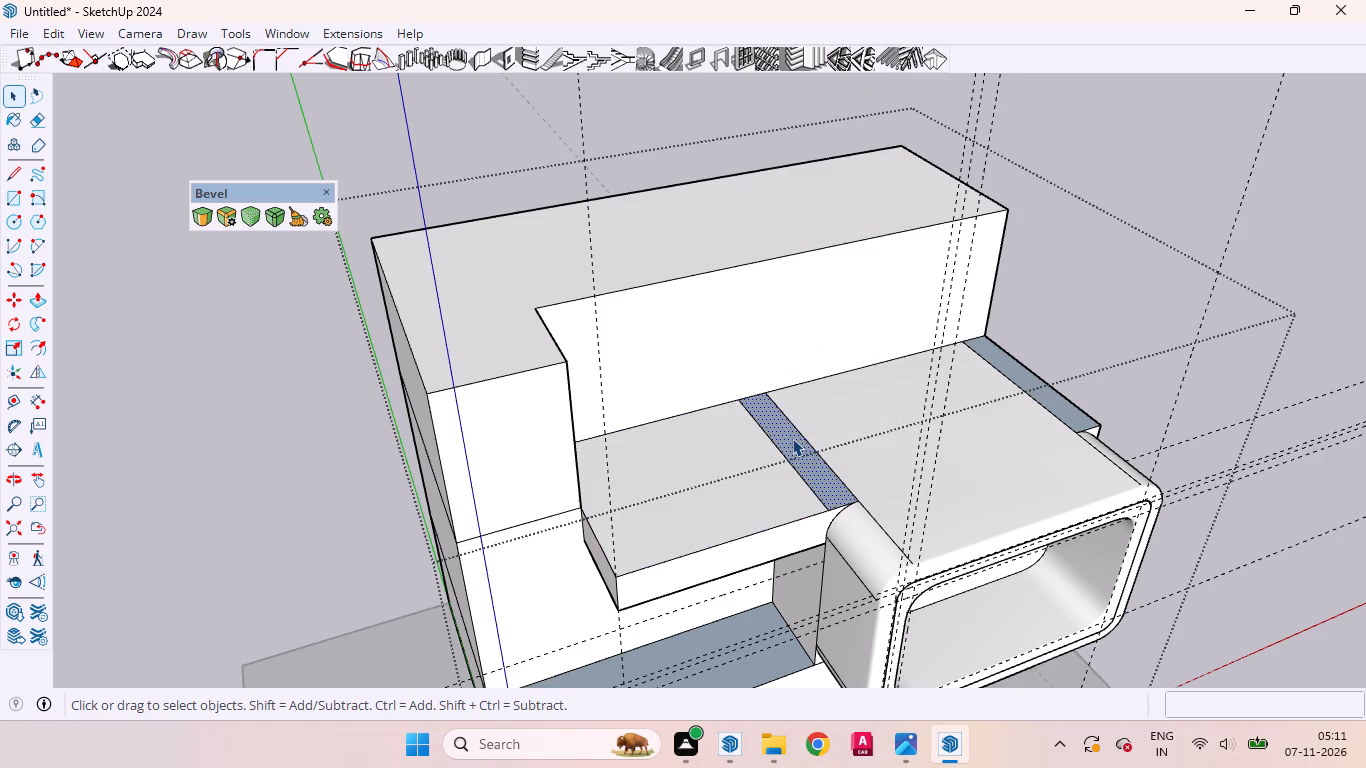
pyautogui.rightClick(790, 438)
pyautogui.click(852, 214)
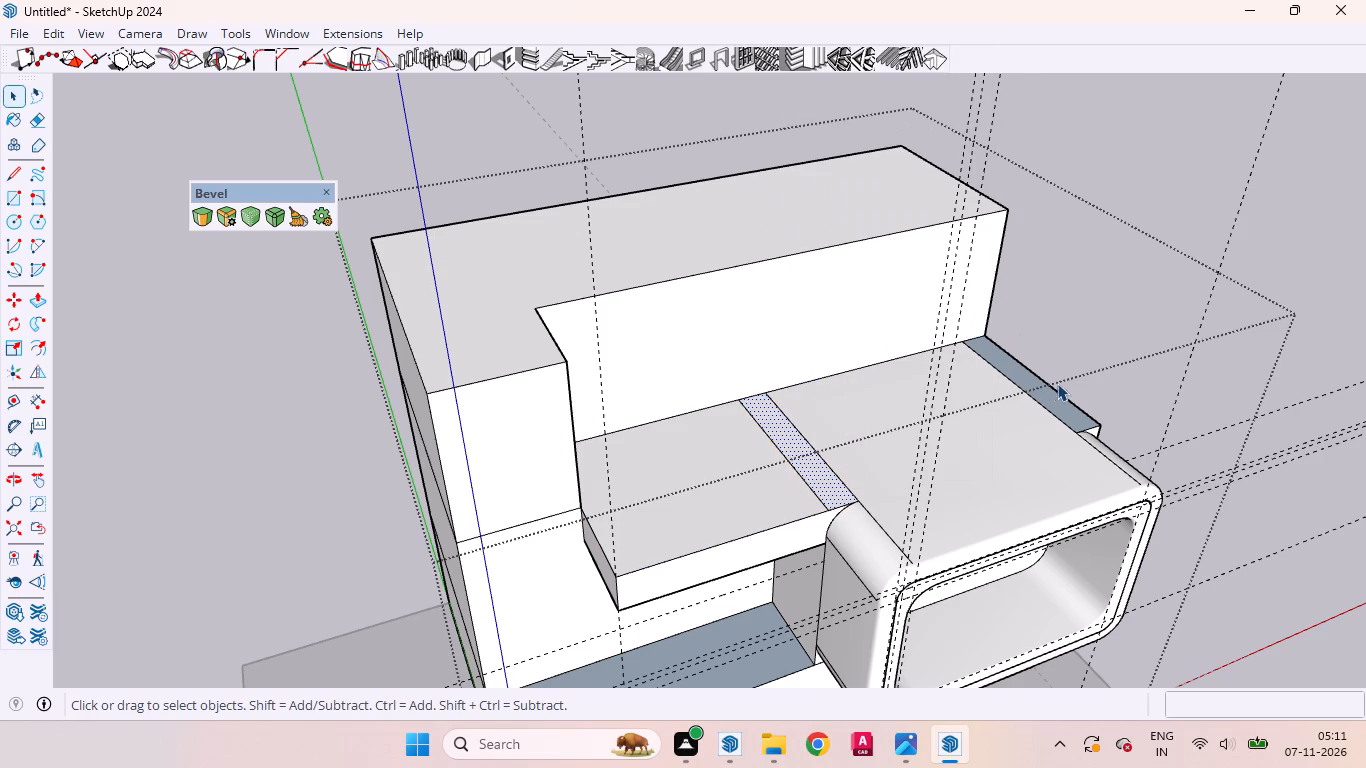
pyautogui.click(1010, 367)
pyautogui.rightClick(1010, 367)
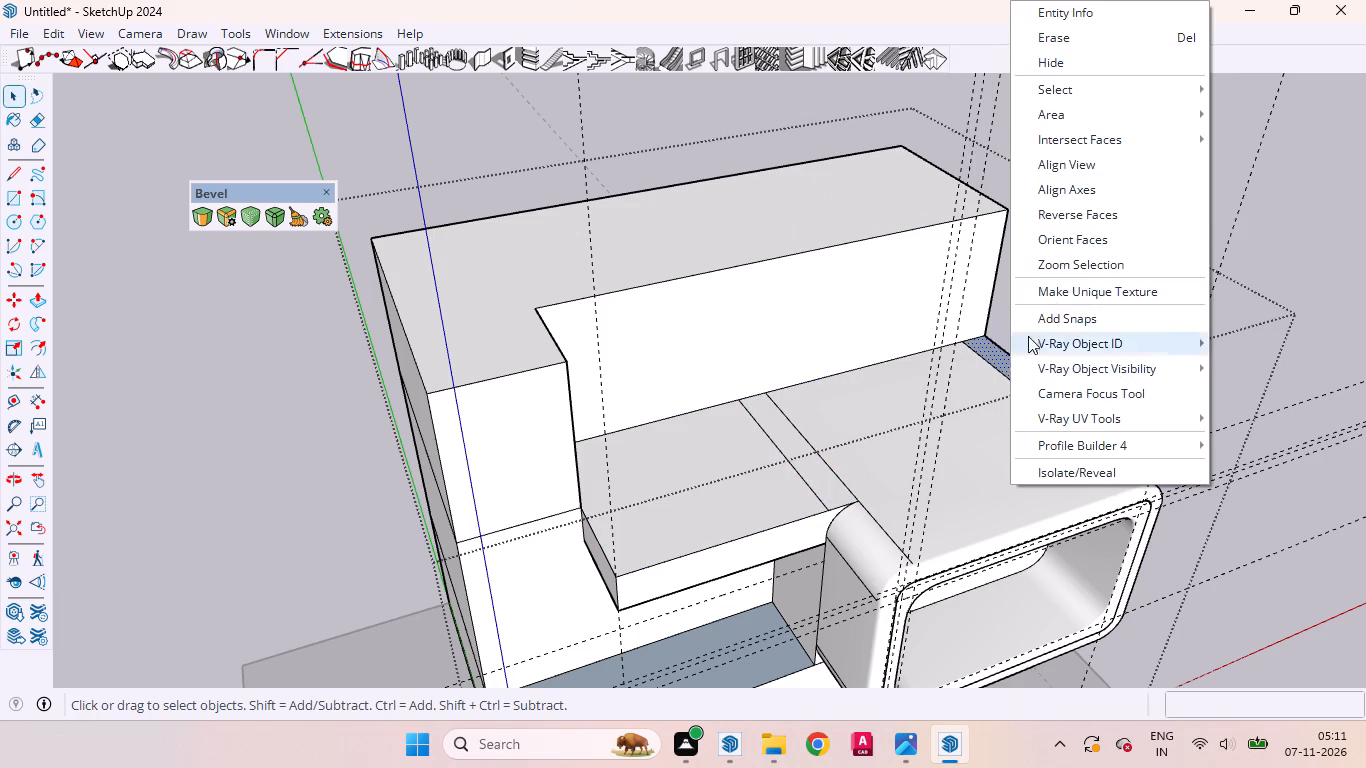
pyautogui.click(1054, 212)
# Draw a line about 16' 2" long across the framed block's top face, in line with the terrace's front edge.
pyautogui.moveTo(1057, 403); pyautogui.dragTo(865, 174, button='middle')
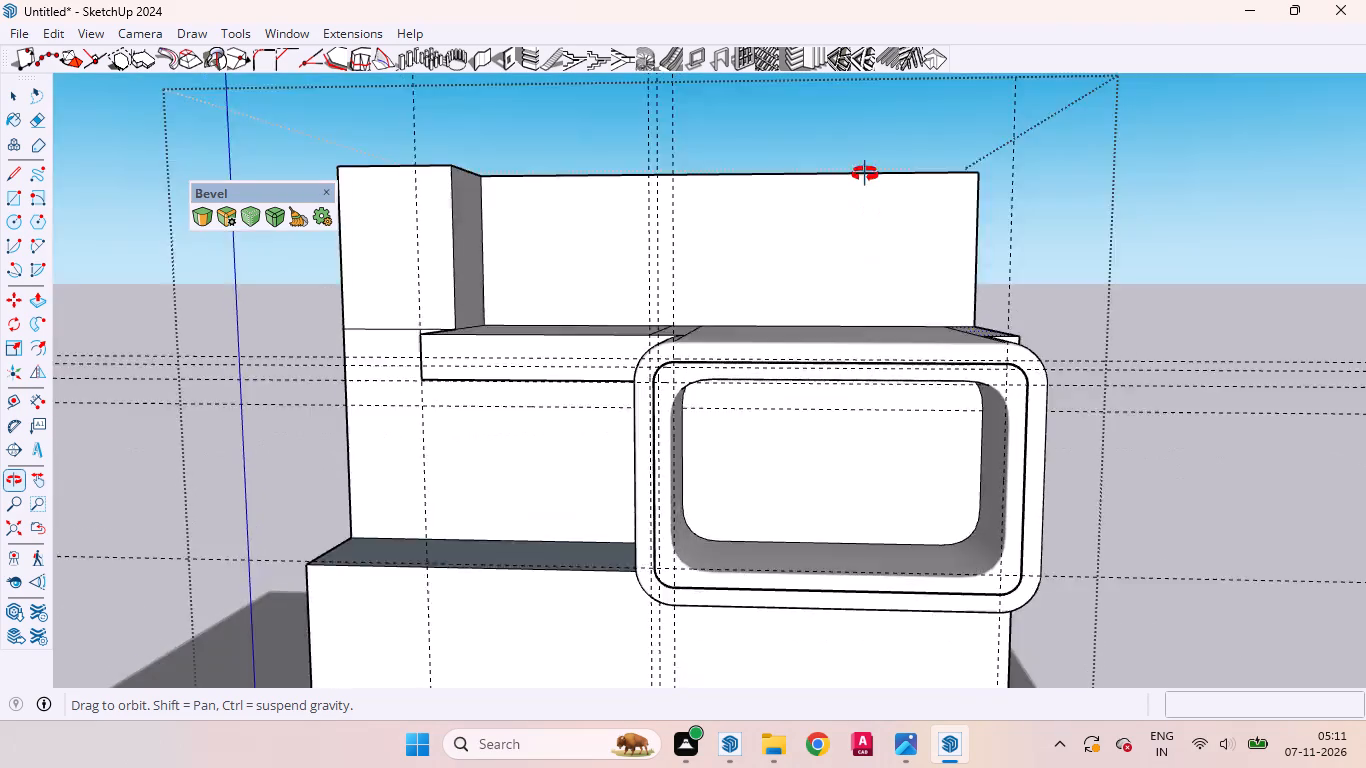
pyautogui.moveTo(865, 174); pyautogui.dragTo(1063, 219, button='middle')
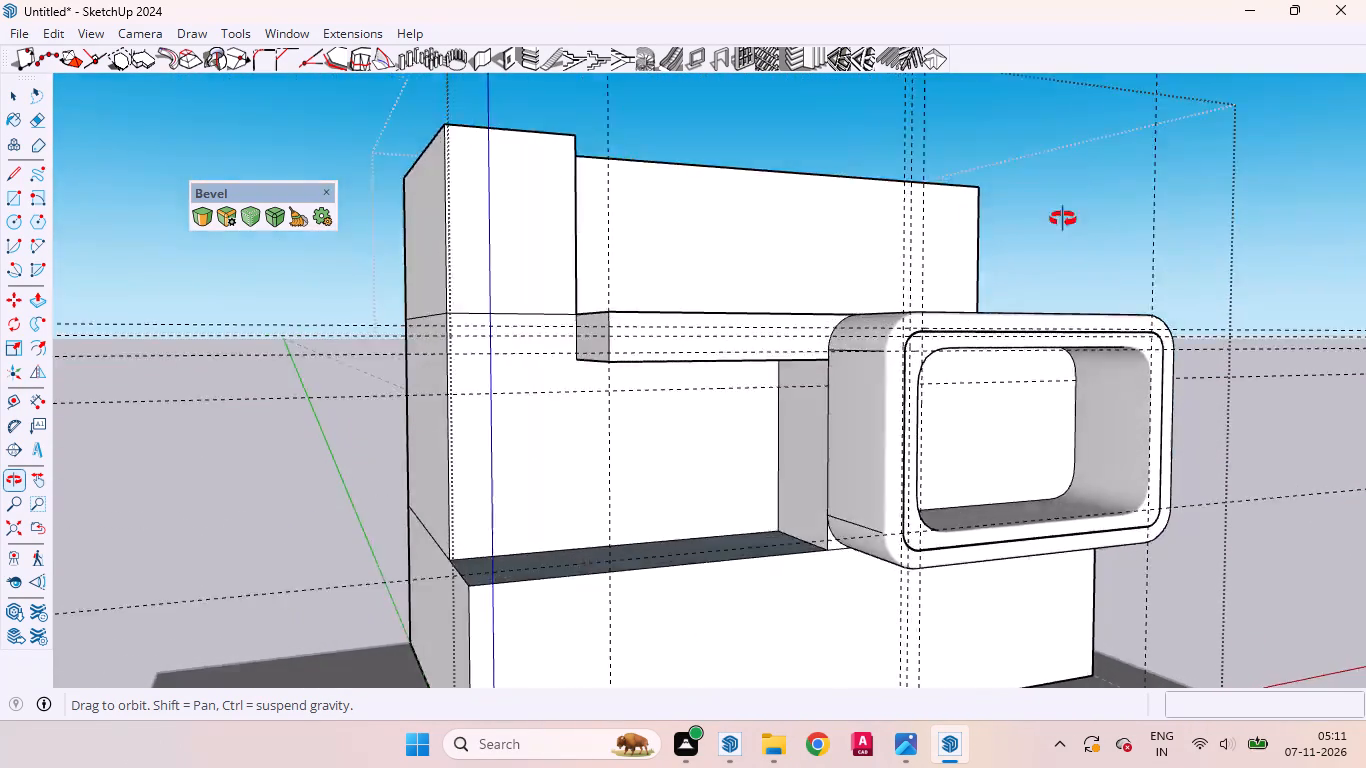
pyautogui.moveTo(1063, 219); pyautogui.dragTo(1093, 312, button='middle')
pyautogui.scroll(-3, 840, 398)
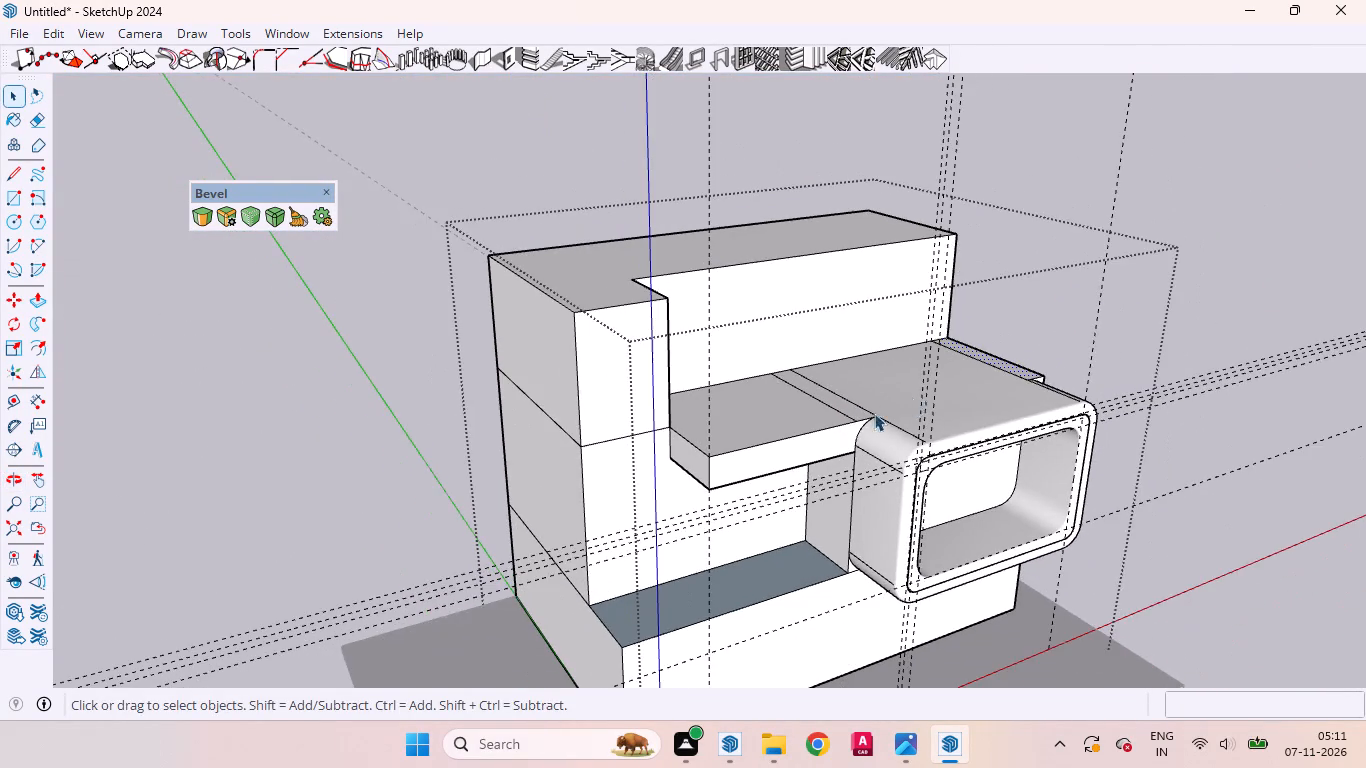
pyautogui.moveTo(968, 394); pyautogui.dragTo(1039, 575, button='middle')
pyautogui.scroll(4, 909, 417)
pyautogui.click(900, 410)
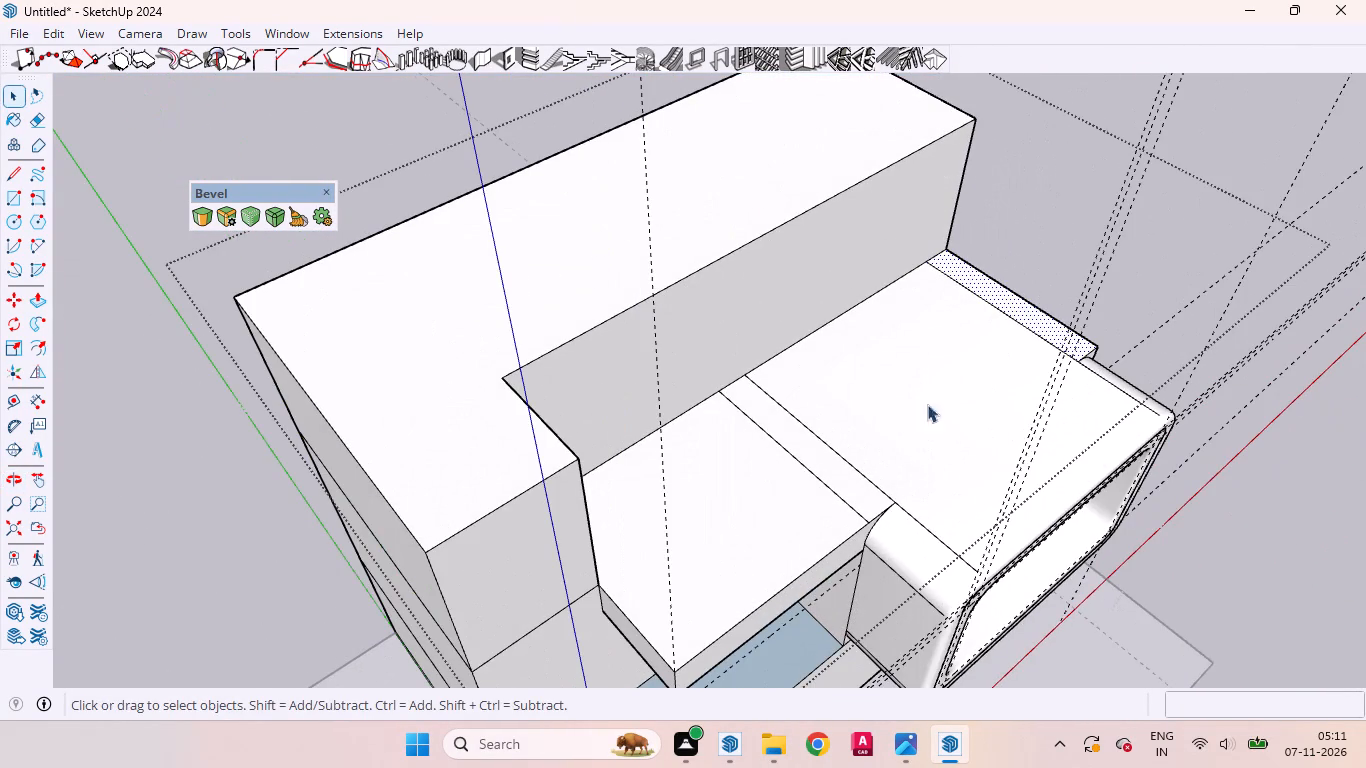
pyautogui.moveTo(970, 451); pyautogui.dragTo(428, 555, button='middle')
pyautogui.scroll(1, 425, 551)
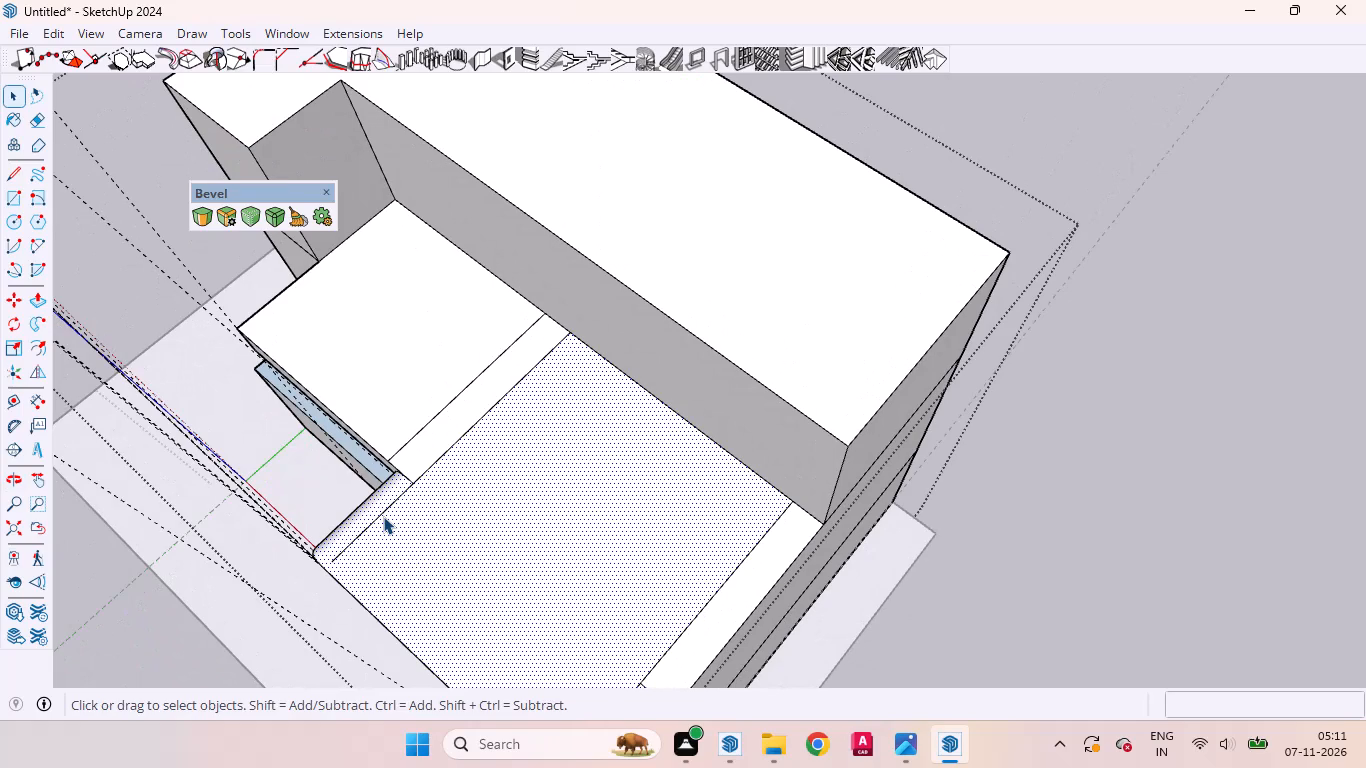
pyautogui.press('l')
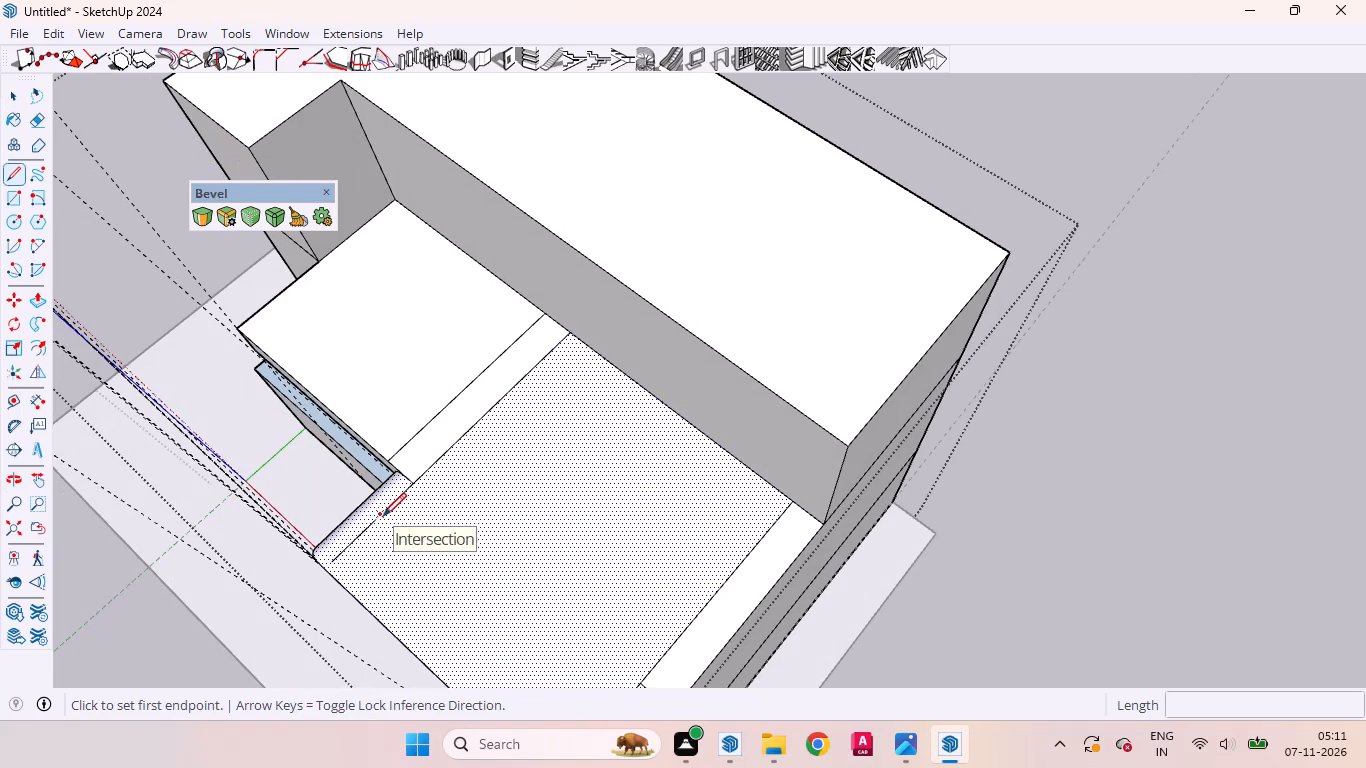
pyautogui.click(414, 479)
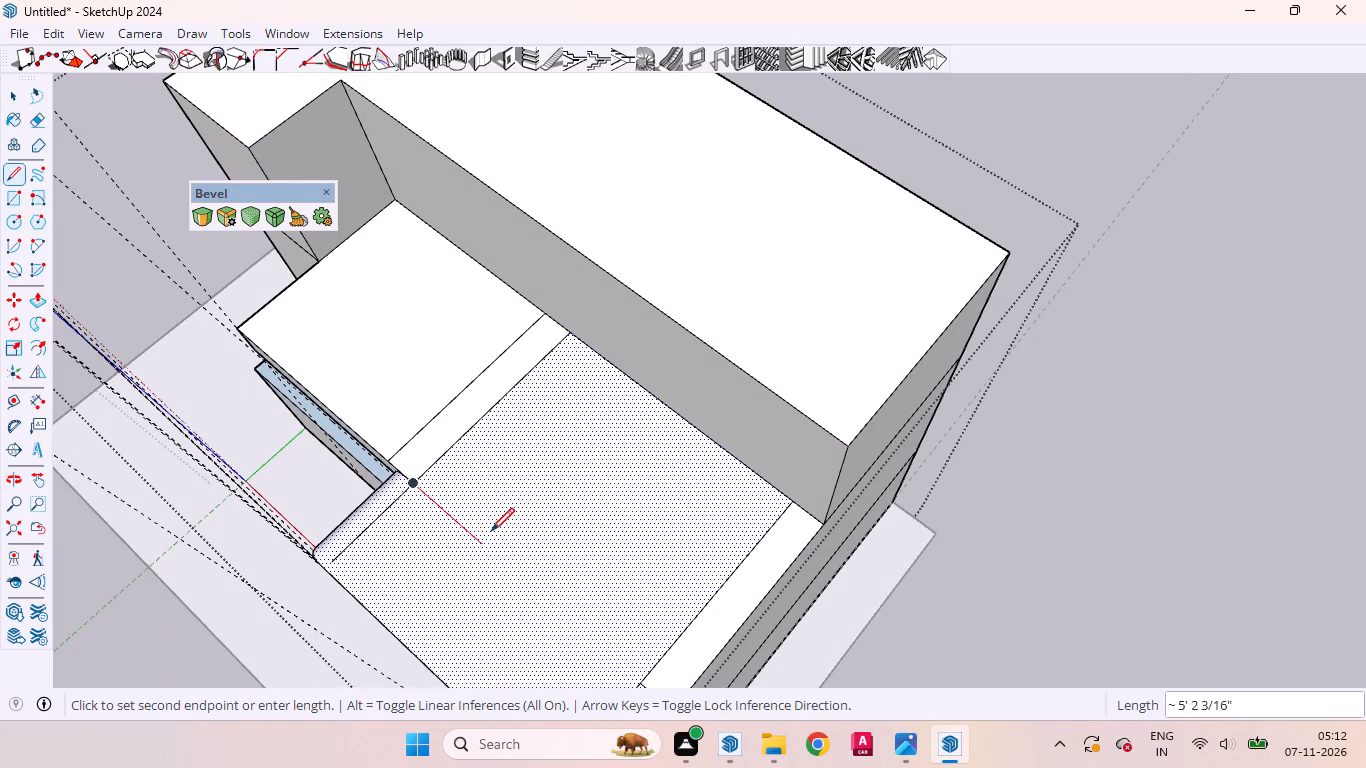
pyautogui.scroll(-6, 491, 531)
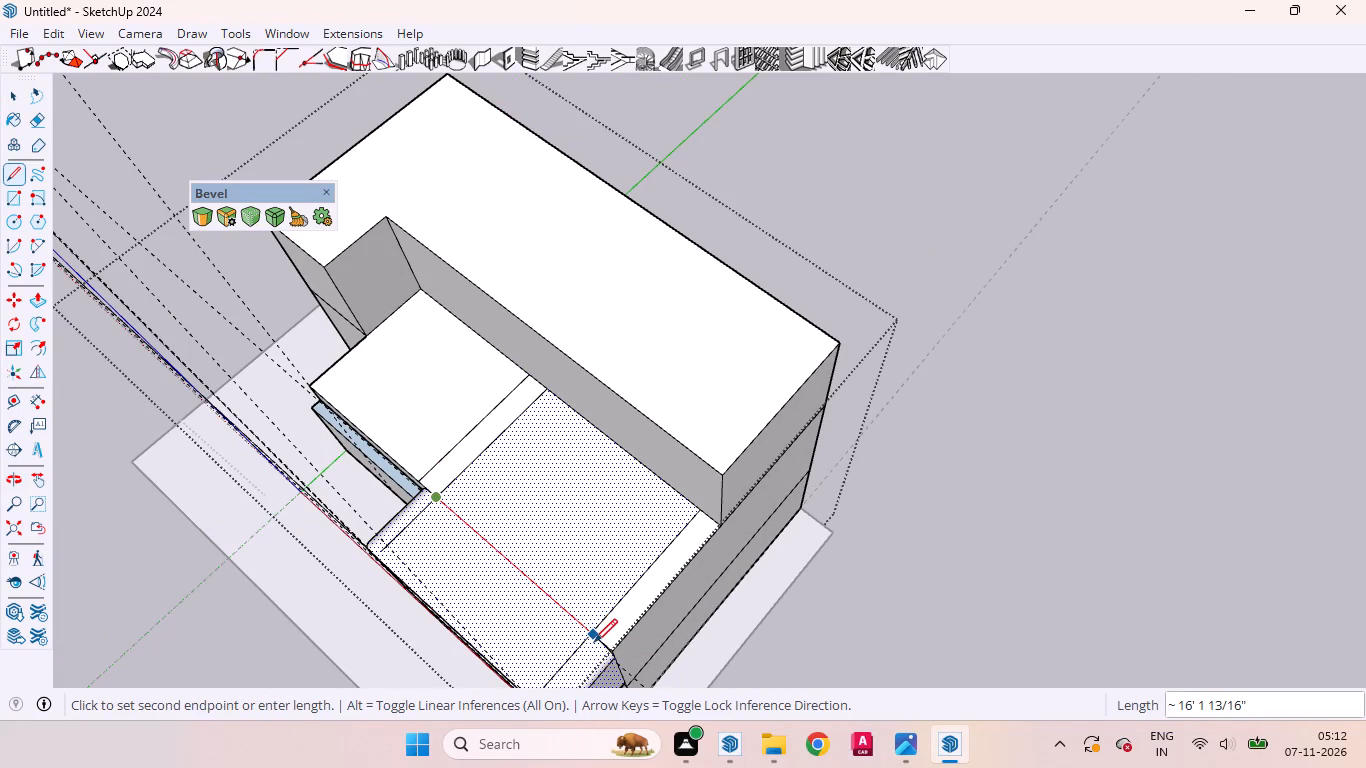
pyautogui.click(594, 642)
pyautogui.press('space')
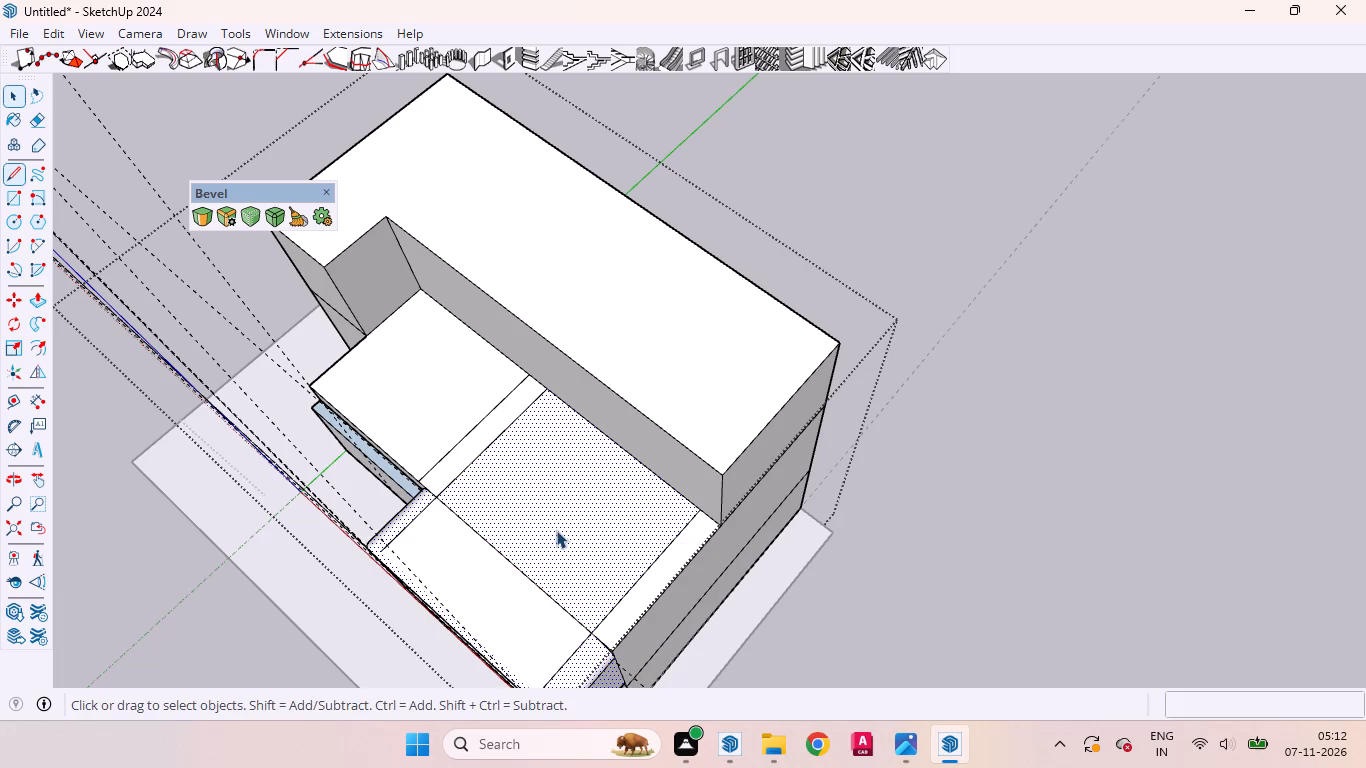
# Examine the set-back upper storey, terrace and framed block from the front, below and above.
pyautogui.click(554, 529)
pyautogui.moveTo(532, 543); pyautogui.dragTo(932, 189, button='middle')
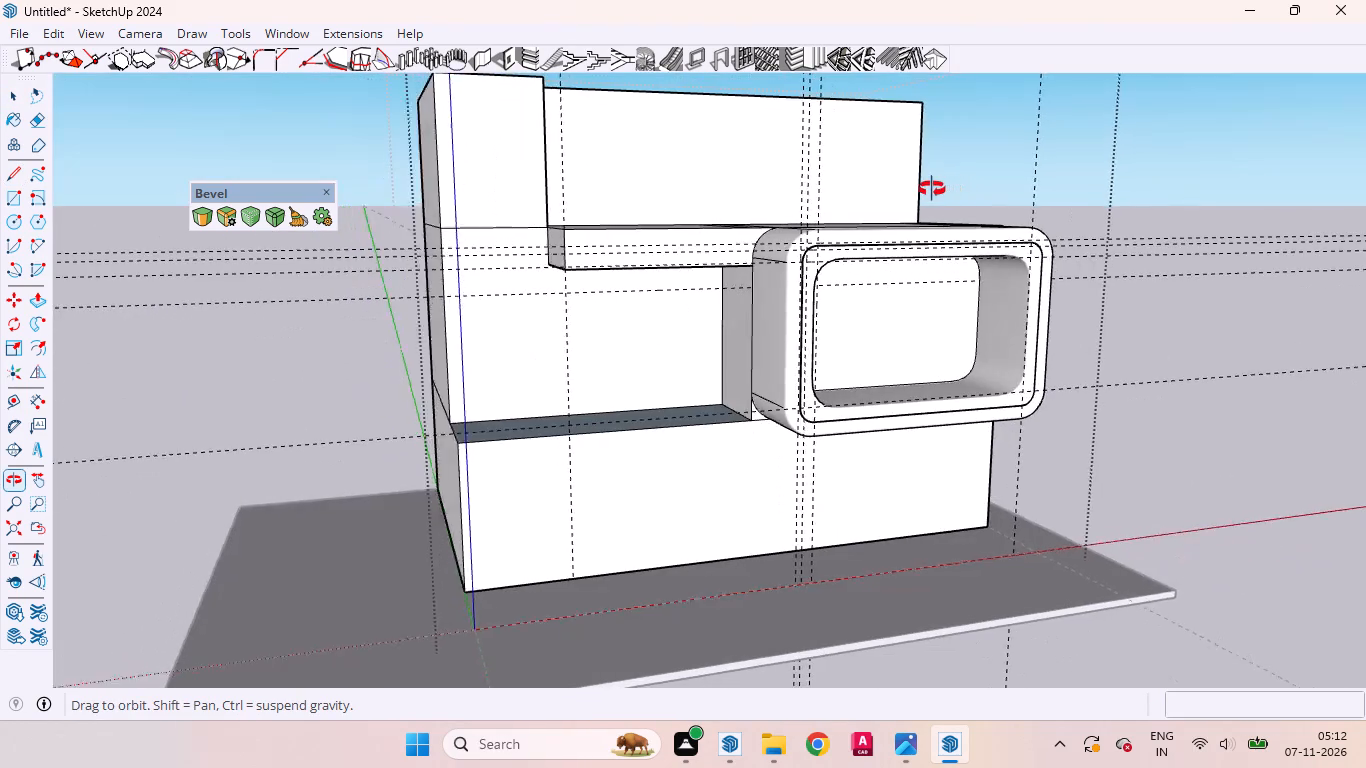
pyautogui.moveTo(932, 189); pyautogui.dragTo(865, 84, button='middle')
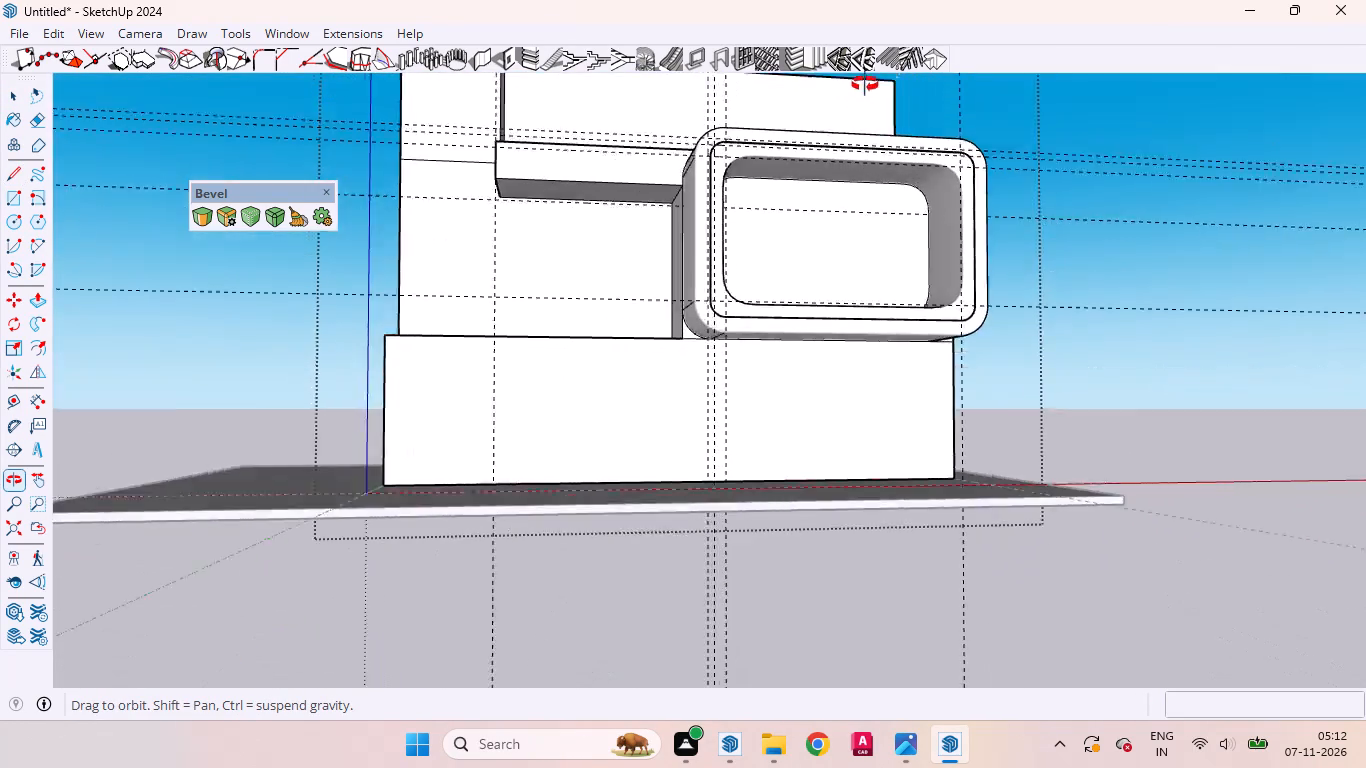
pyautogui.moveTo(865, 84); pyautogui.dragTo(864, 84, button='middle')
pyautogui.scroll(-4, 846, 298)
pyautogui.scroll(3, 751, 184)
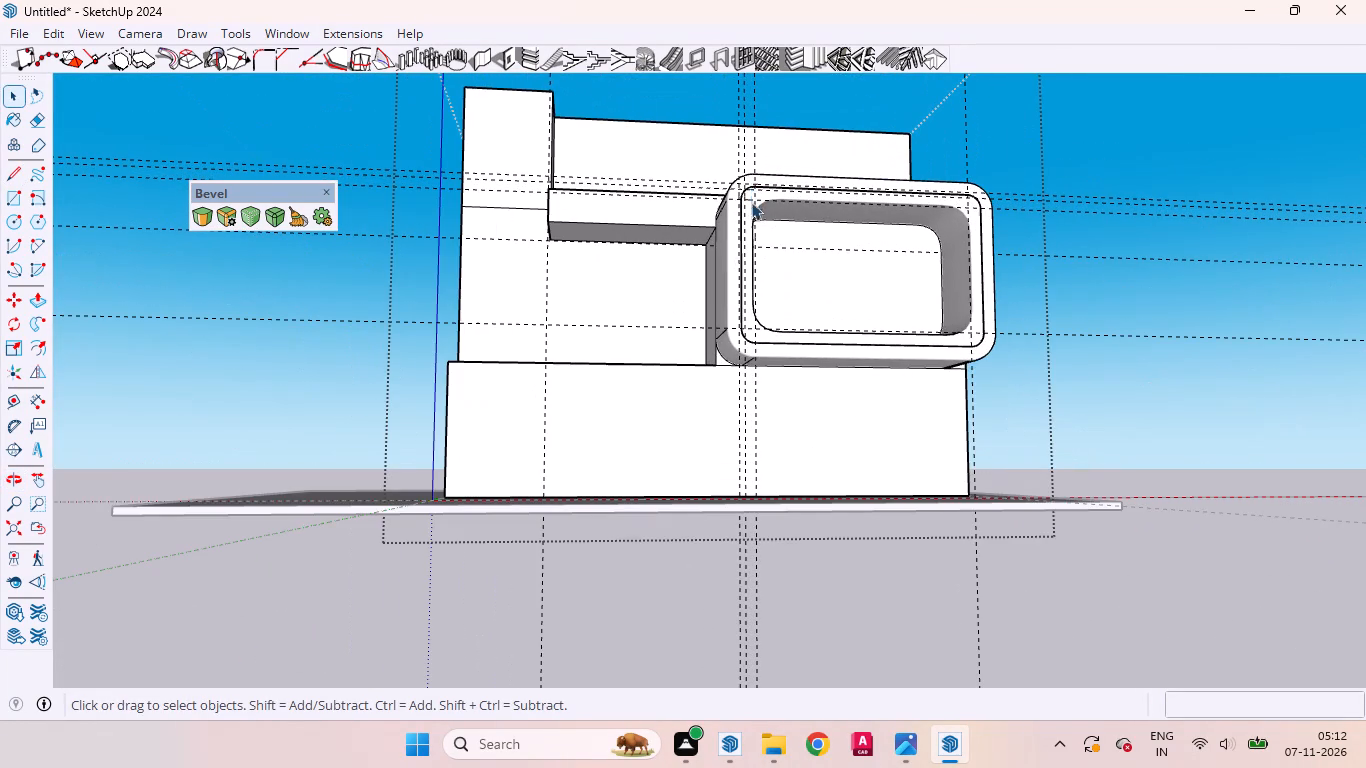
pyautogui.scroll(-3, 755, 247)
pyautogui.moveTo(668, 206); pyautogui.dragTo(683, 248, button='middle')
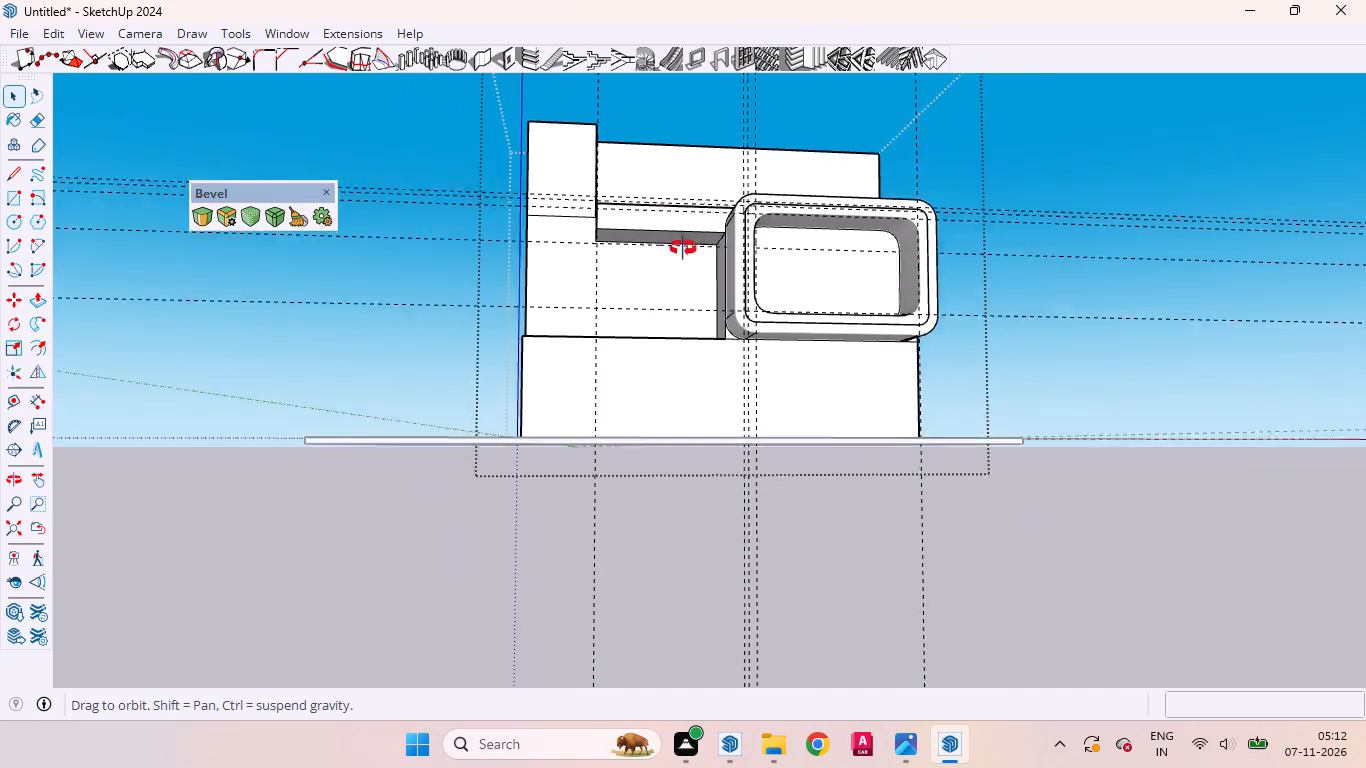
pyautogui.moveTo(683, 248); pyautogui.dragTo(750, 547, button='middle')
pyautogui.scroll(-5, 760, 387)
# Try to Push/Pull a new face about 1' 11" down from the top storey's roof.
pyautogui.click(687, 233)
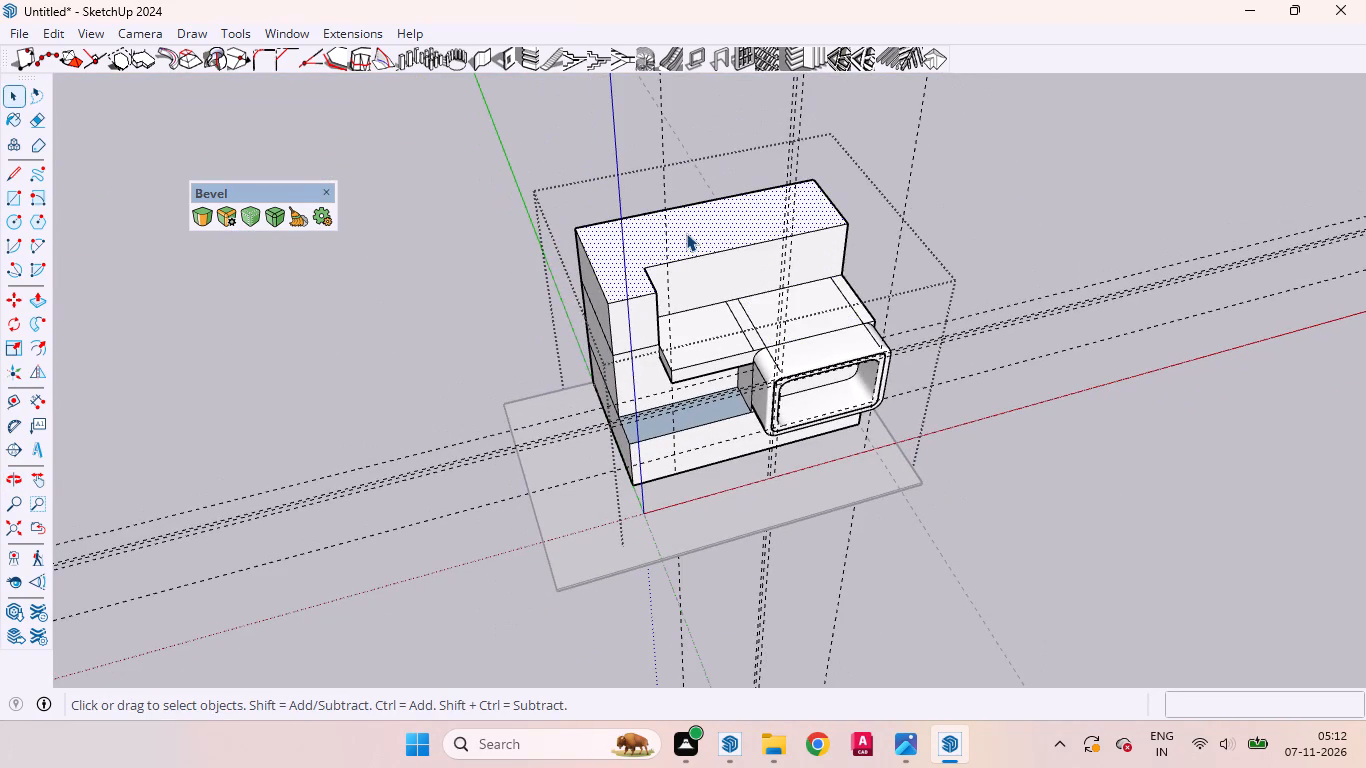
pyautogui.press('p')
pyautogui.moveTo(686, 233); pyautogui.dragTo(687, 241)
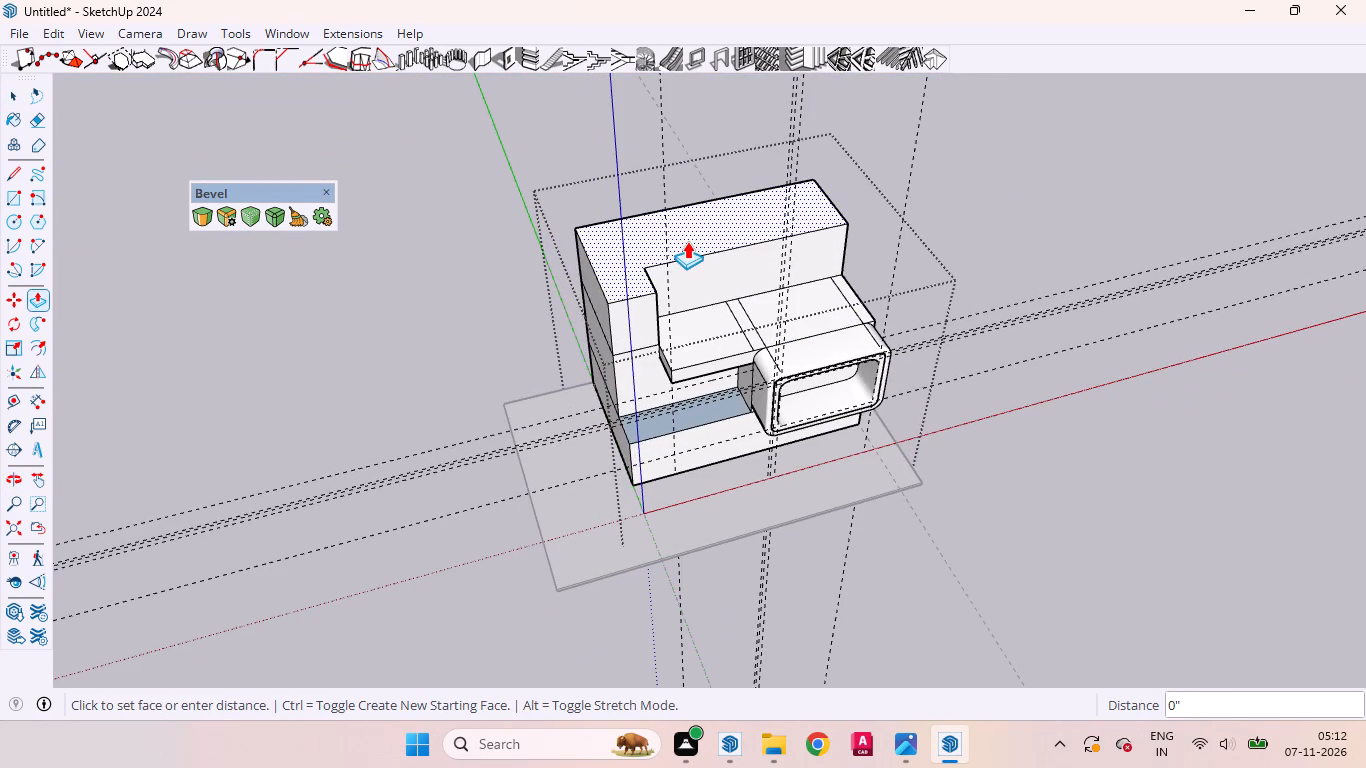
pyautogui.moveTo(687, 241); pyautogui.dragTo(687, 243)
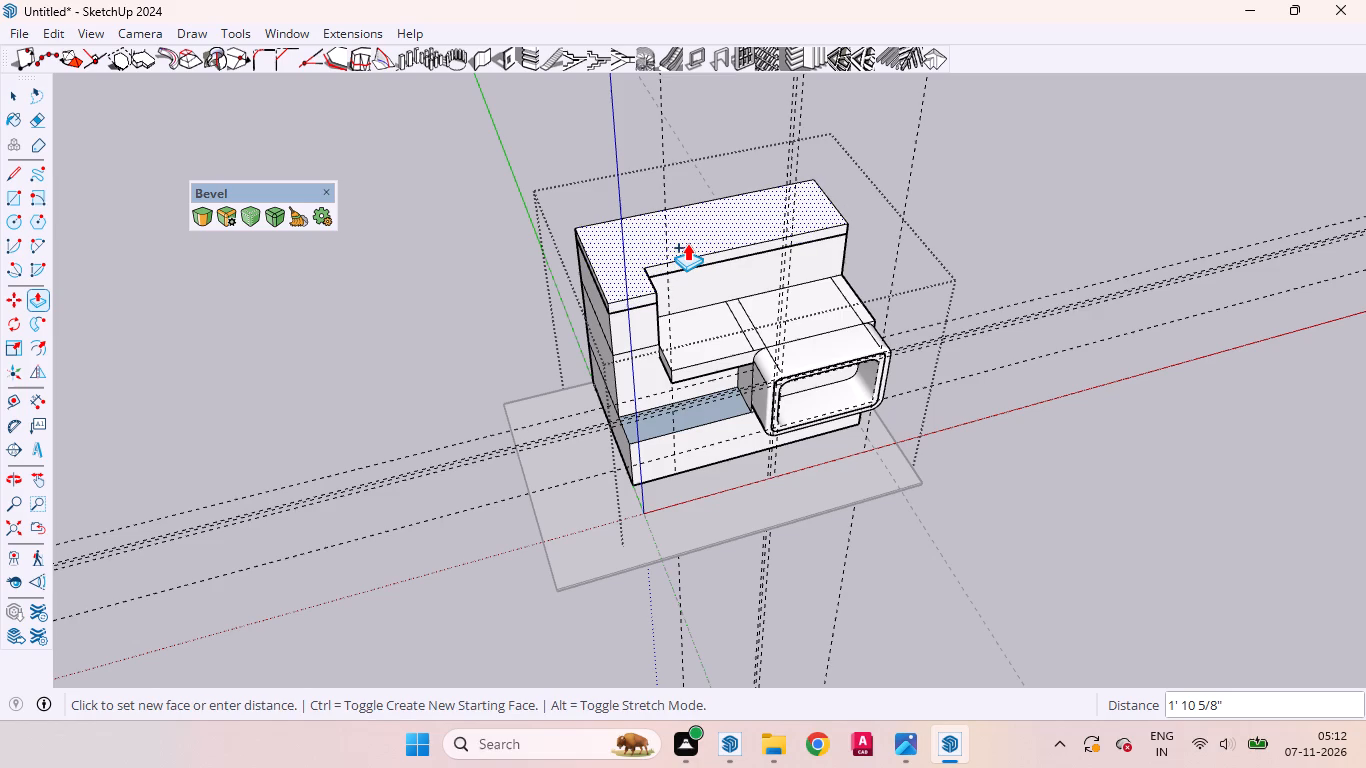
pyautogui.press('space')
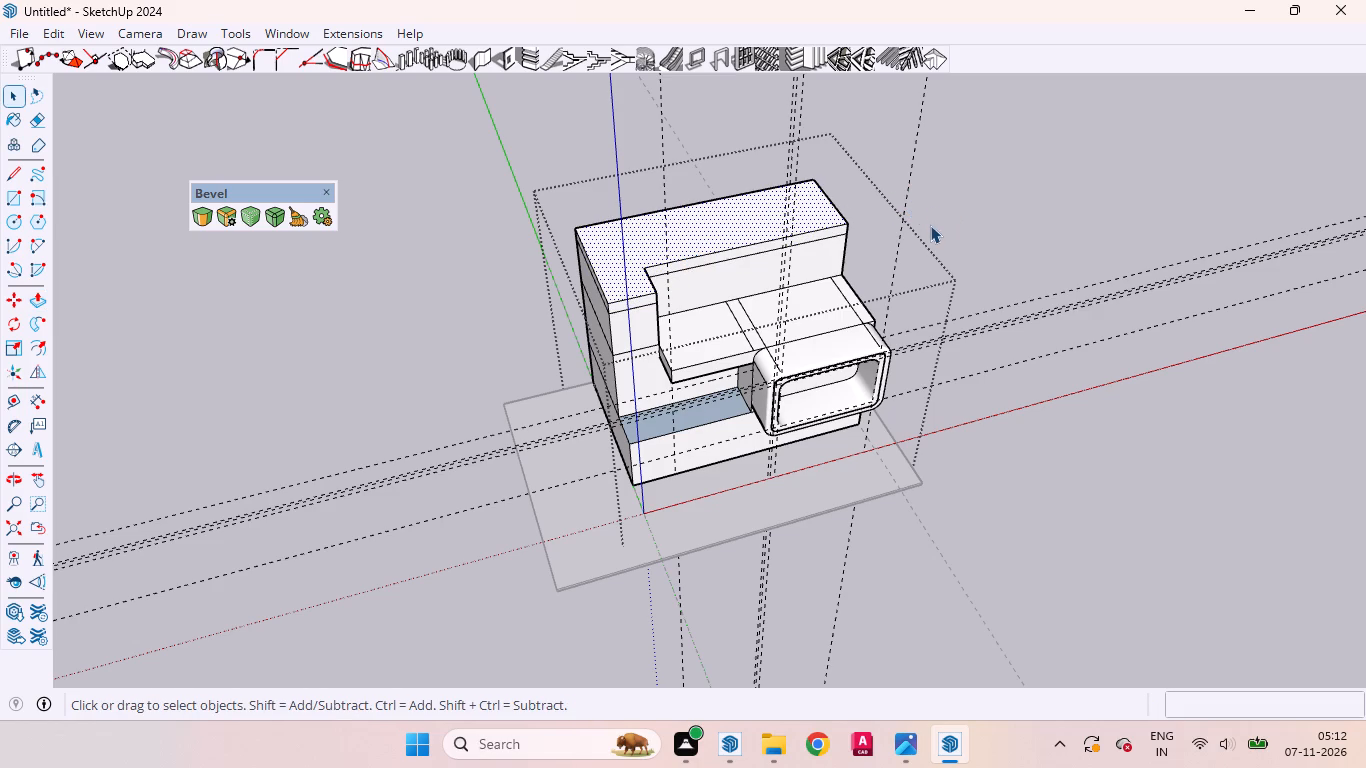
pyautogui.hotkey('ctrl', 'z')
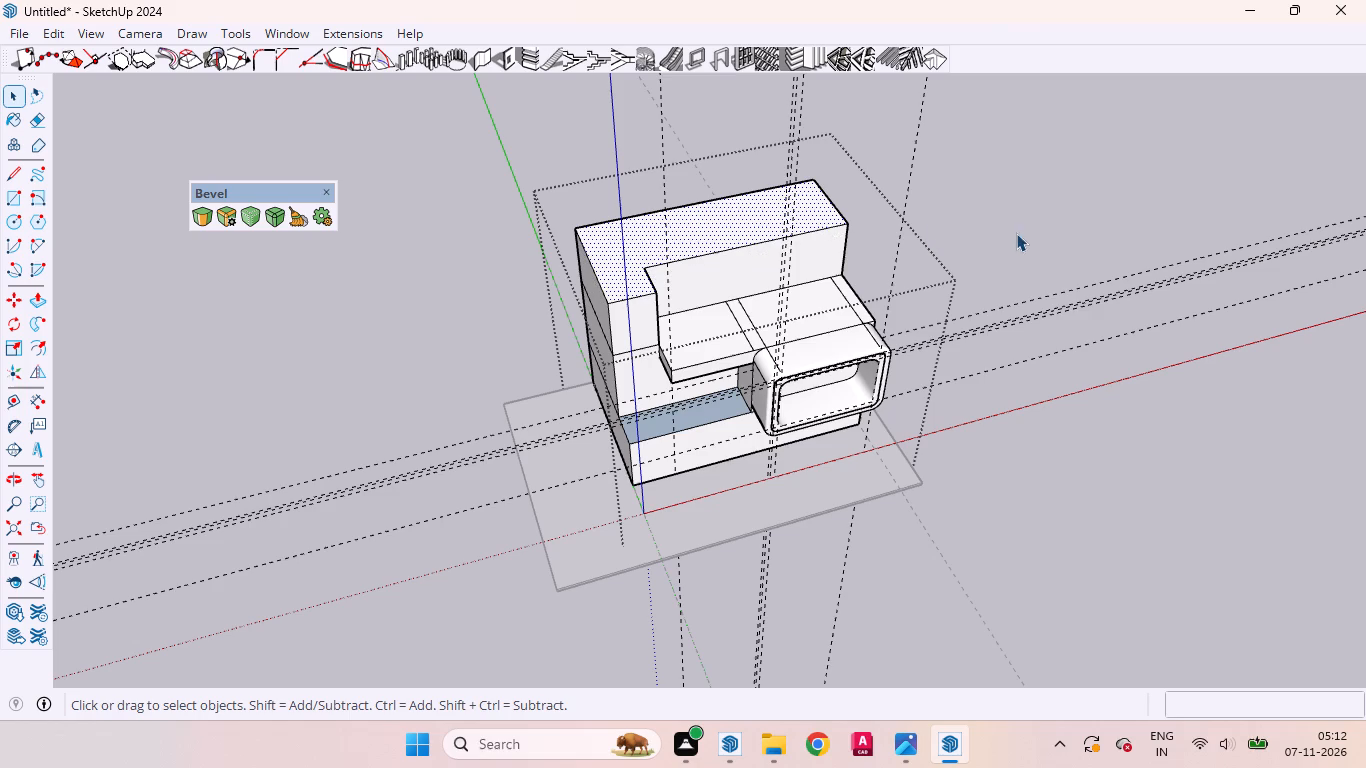
# Push/Pull a new face 13" down from the top storey's roof, forming a roof band around its walls.
pyautogui.moveTo(852, 323); pyautogui.dragTo(784, 88, button='middle')
pyautogui.scroll(4, 791, 202)
pyautogui.scroll(-1, 795, 212)
pyautogui.scroll(-4, 879, 253)
pyautogui.moveTo(719, 336); pyautogui.dragTo(826, 286, button='middle')
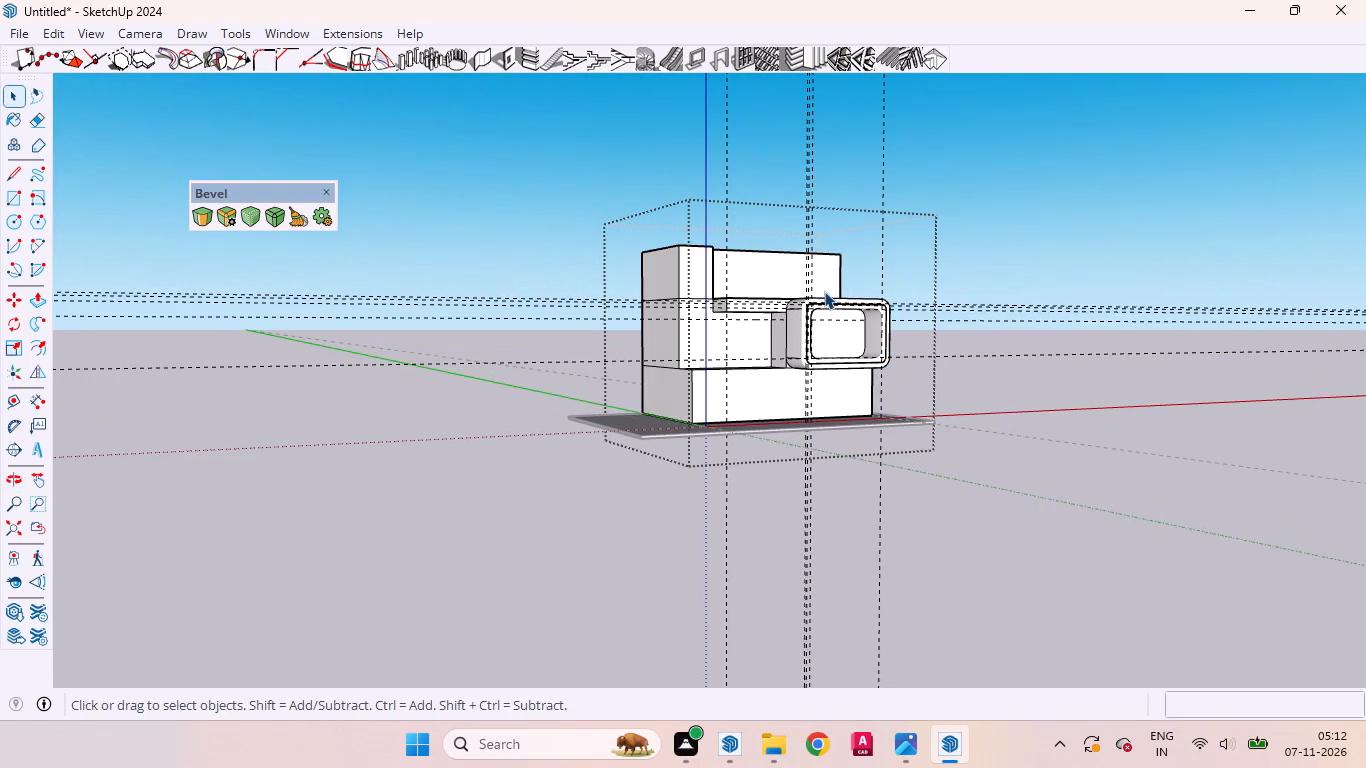
pyautogui.scroll(8, 814, 289)
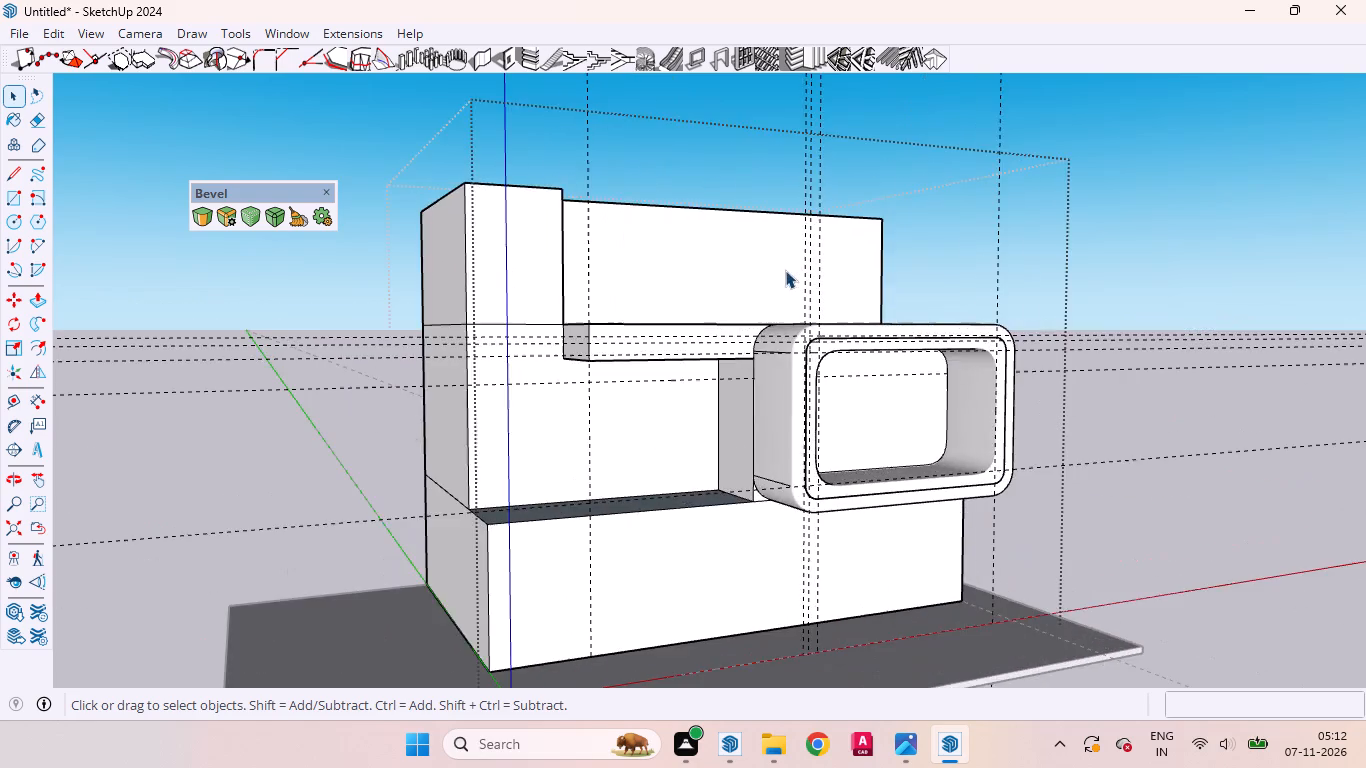
pyautogui.moveTo(784, 271); pyautogui.dragTo(723, 497, button='middle')
pyautogui.scroll(4, 647, 253)
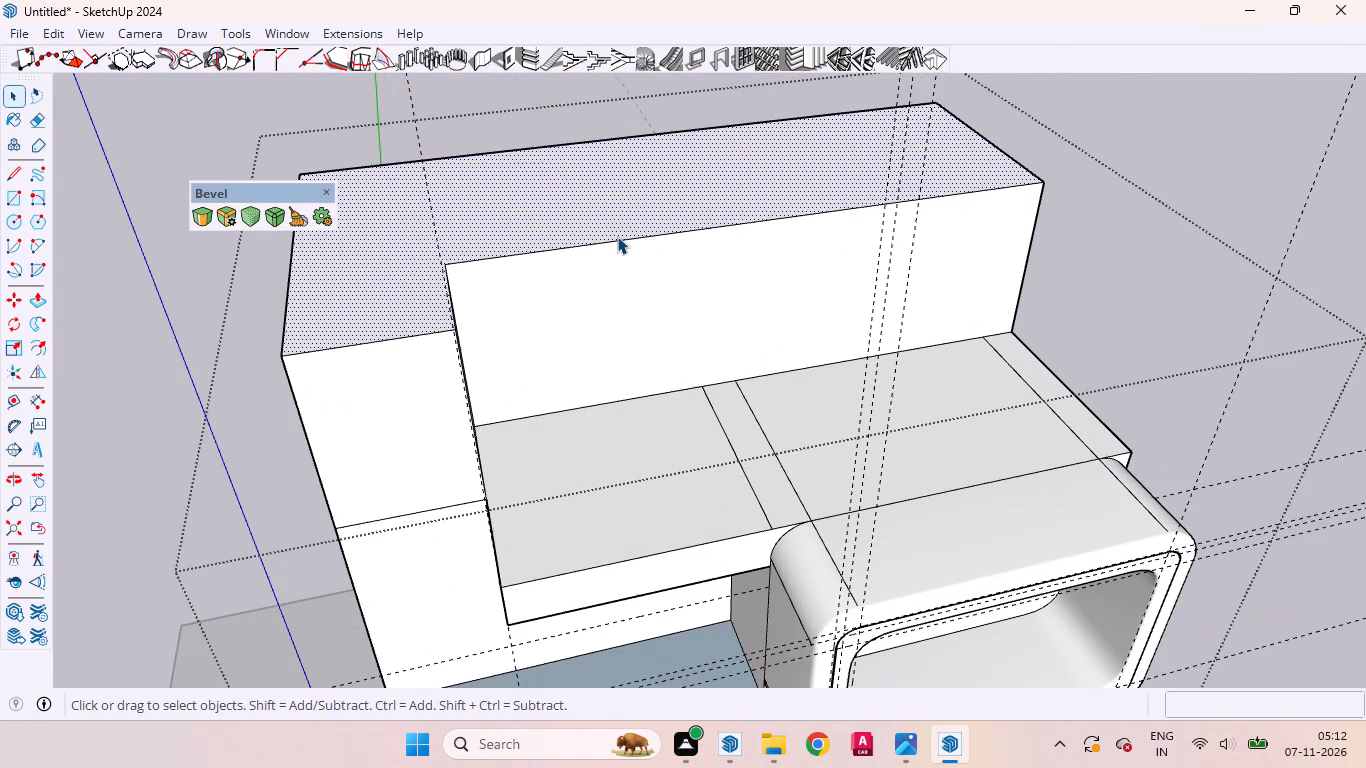
pyautogui.press('p')
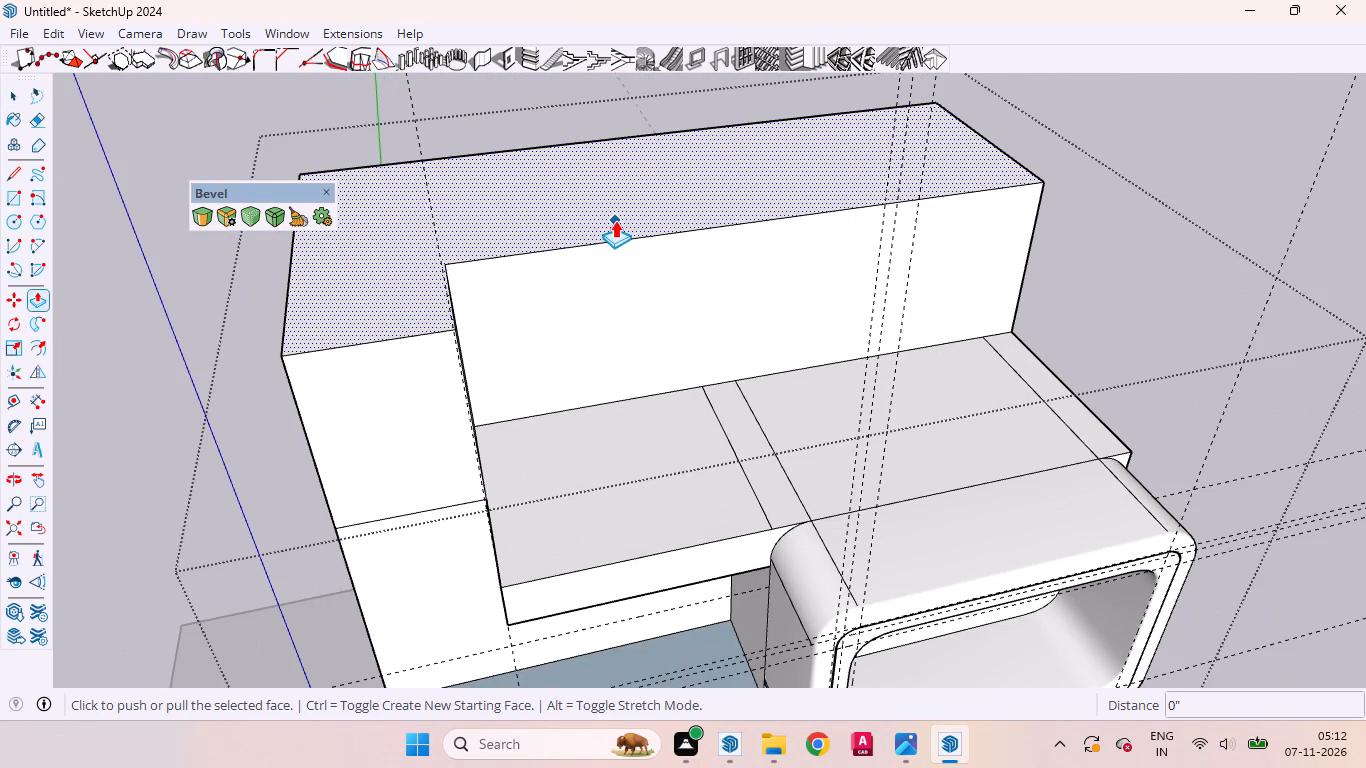
pyautogui.click(615, 220)
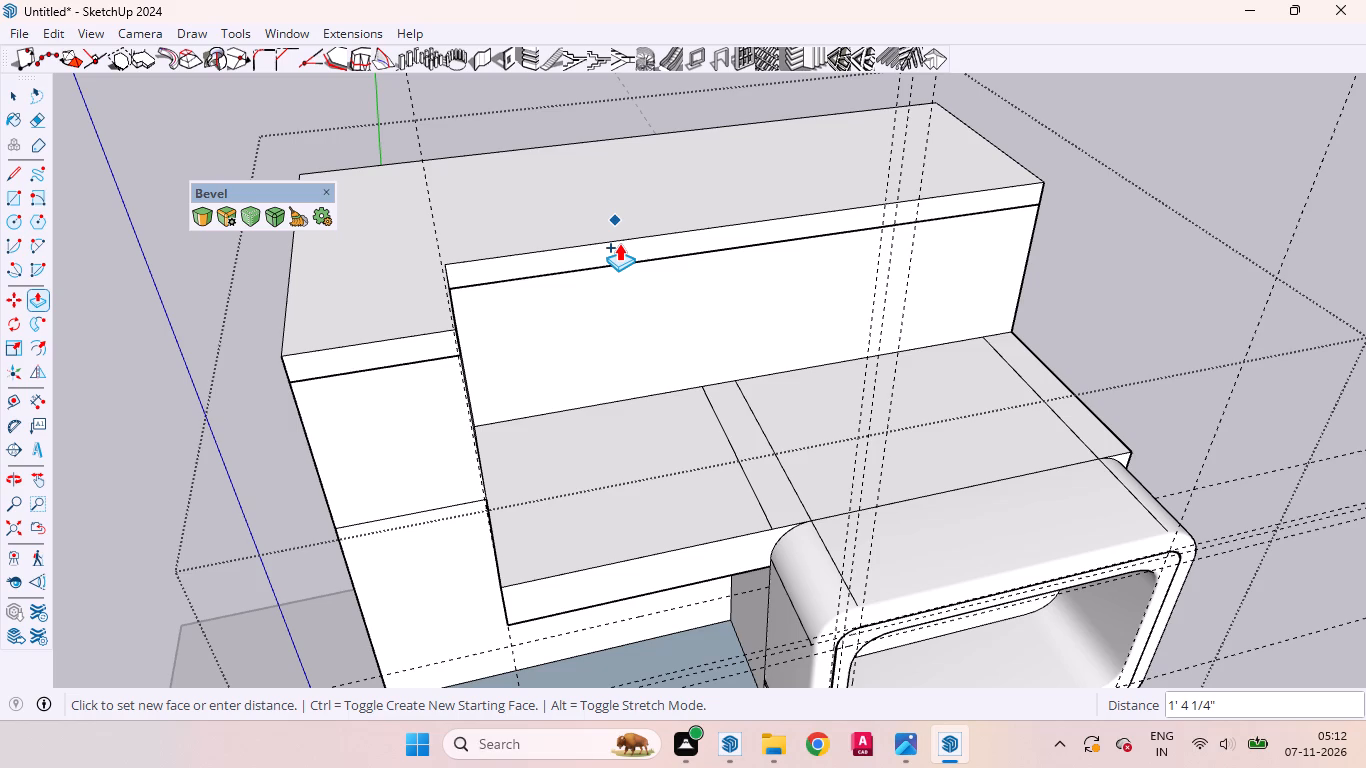
pyautogui.press('1')
pyautogui.press('3')
pyautogui.press('Return')
pyautogui.press('space')
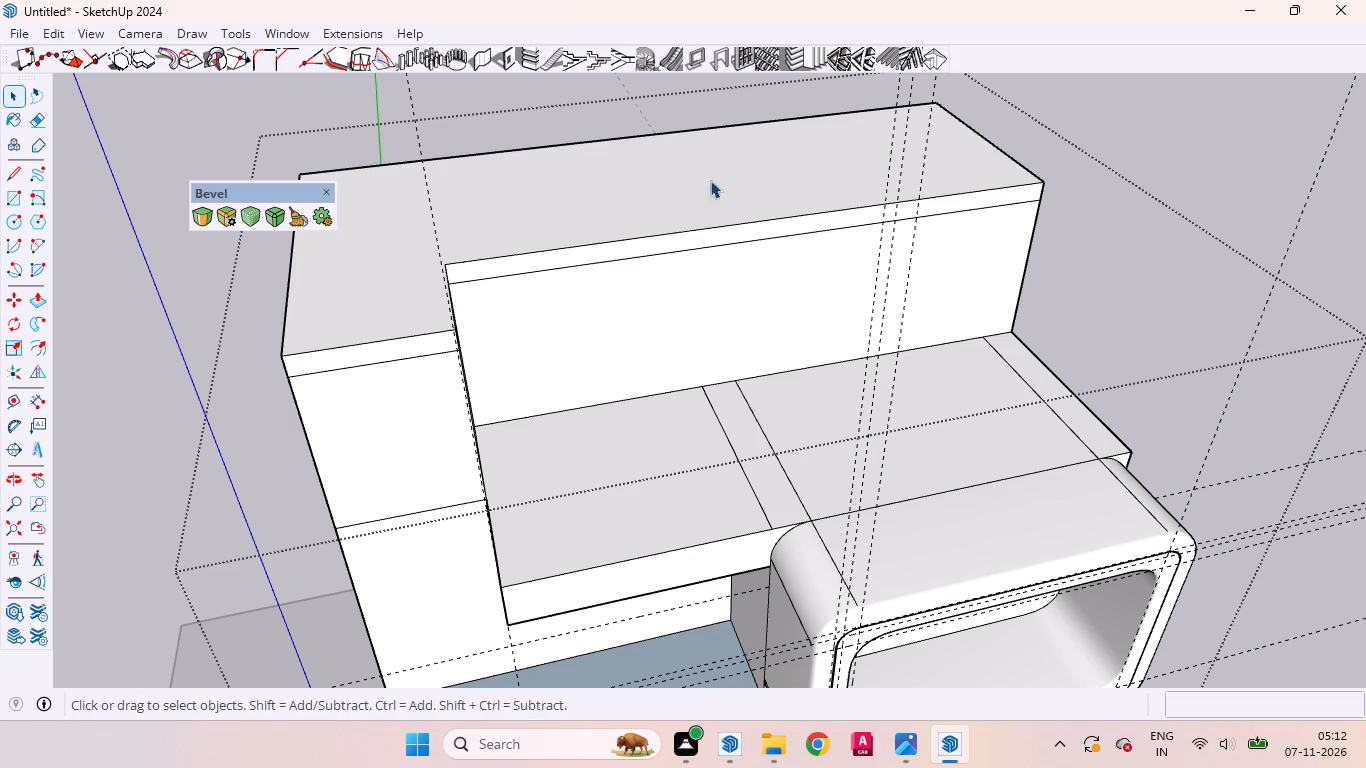
# Push/Pull the roof band's recessed front face 6' forward, flush with the projecting corner block's band.
pyautogui.scroll(-5, 715, 123)
pyautogui.moveTo(692, 221); pyautogui.dragTo(842, 124, button='middle')
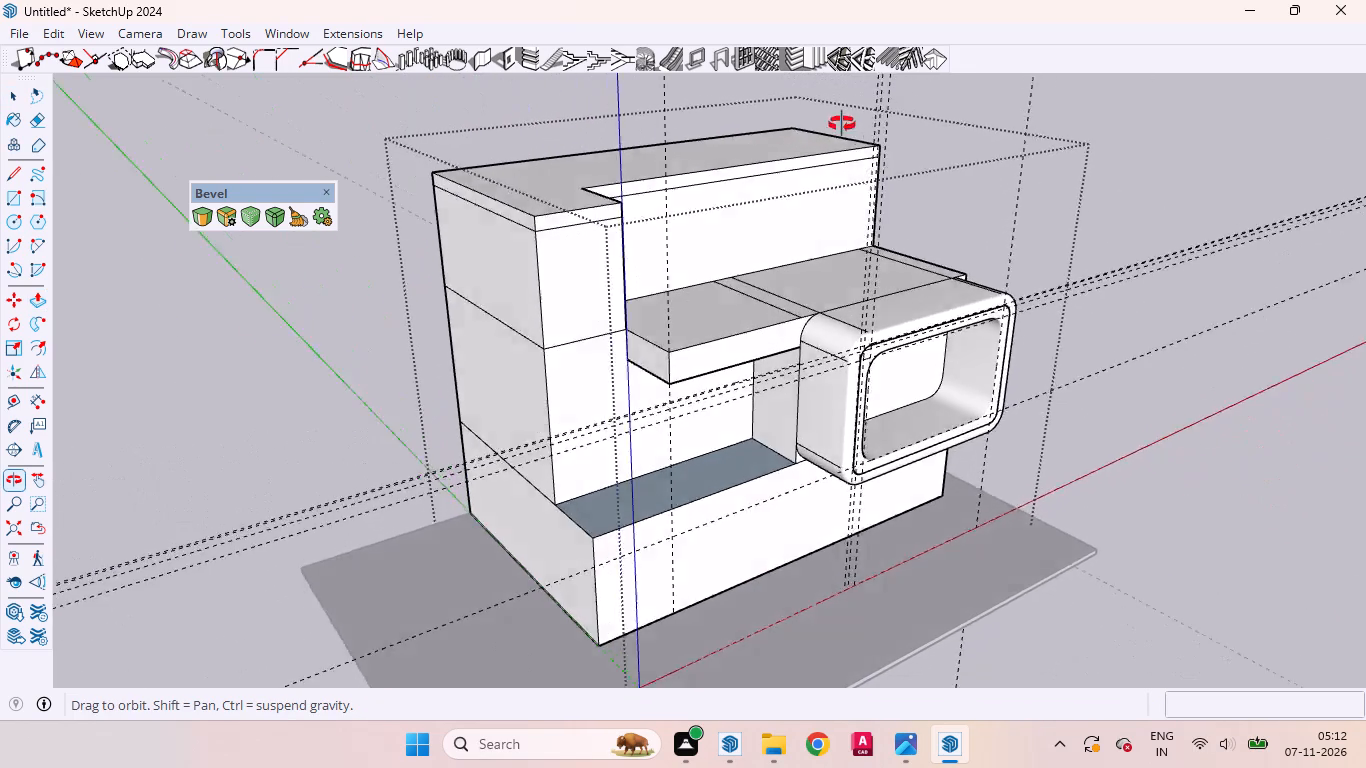
pyautogui.moveTo(842, 124); pyautogui.dragTo(667, 202, button='middle')
pyautogui.scroll(9, 500, 194)
pyautogui.moveTo(641, 226); pyautogui.dragTo(565, 220, button='middle')
pyautogui.scroll(1, 641, 226)
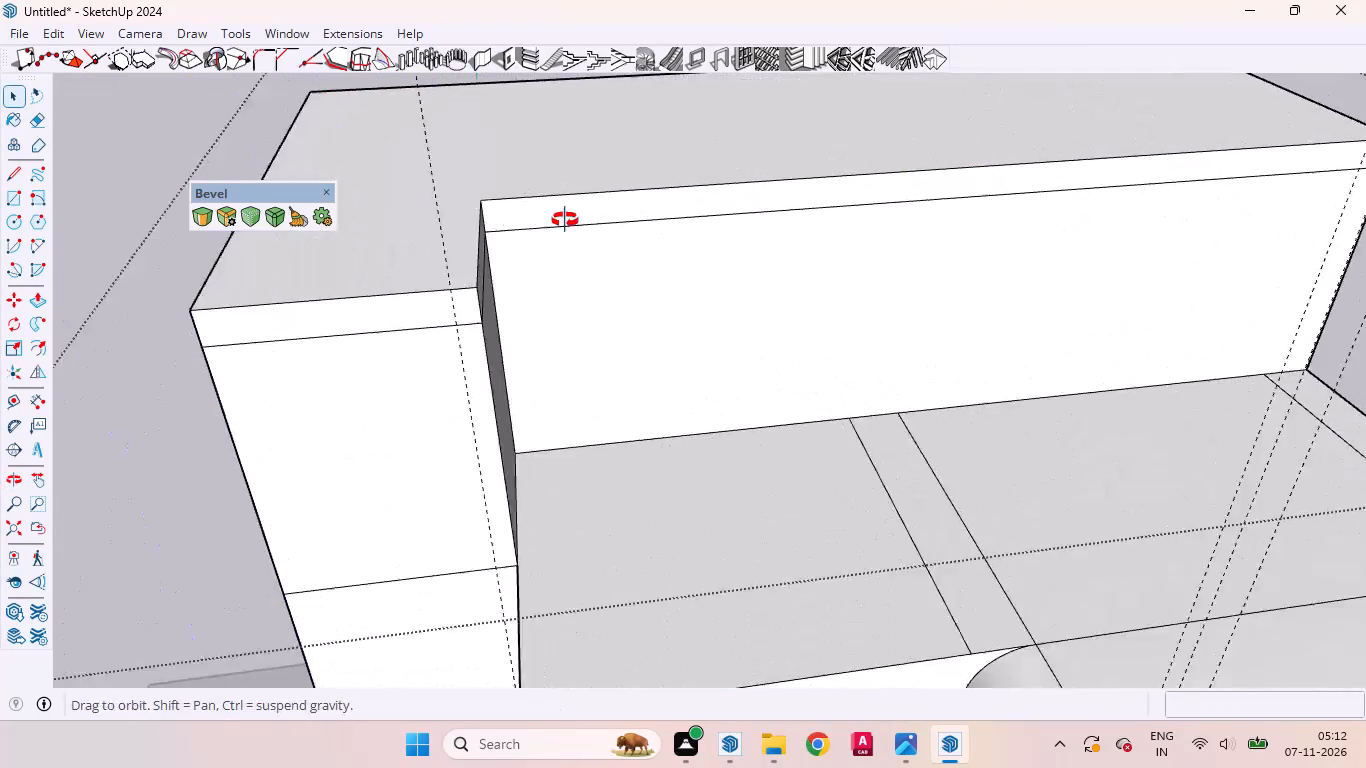
pyautogui.moveTo(565, 220); pyautogui.dragTo(475, 203, button='middle')
pyautogui.scroll(4, 451, 159)
pyautogui.click(480, 161)
pyautogui.scroll(-10, 747, 173)
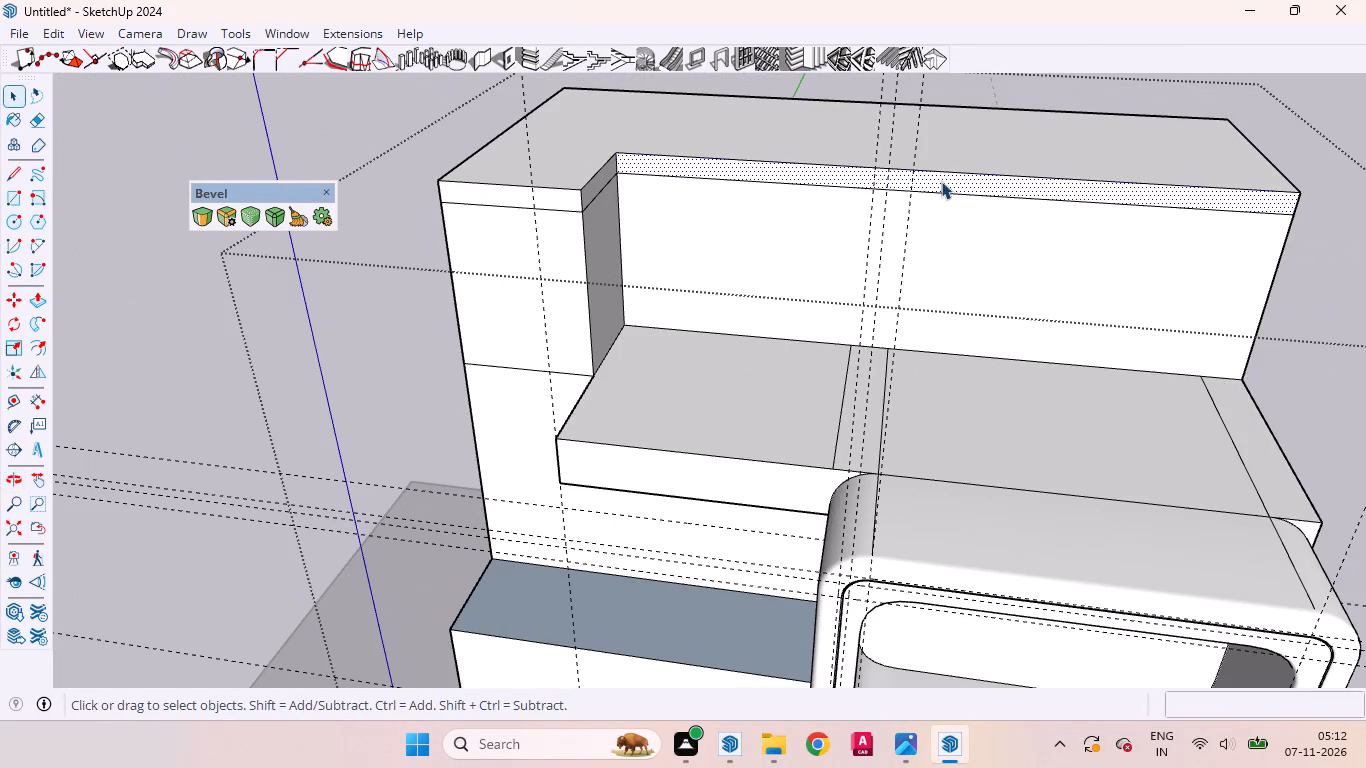
pyautogui.press('p')
pyautogui.scroll(7, 671, 195)
pyautogui.click(654, 163)
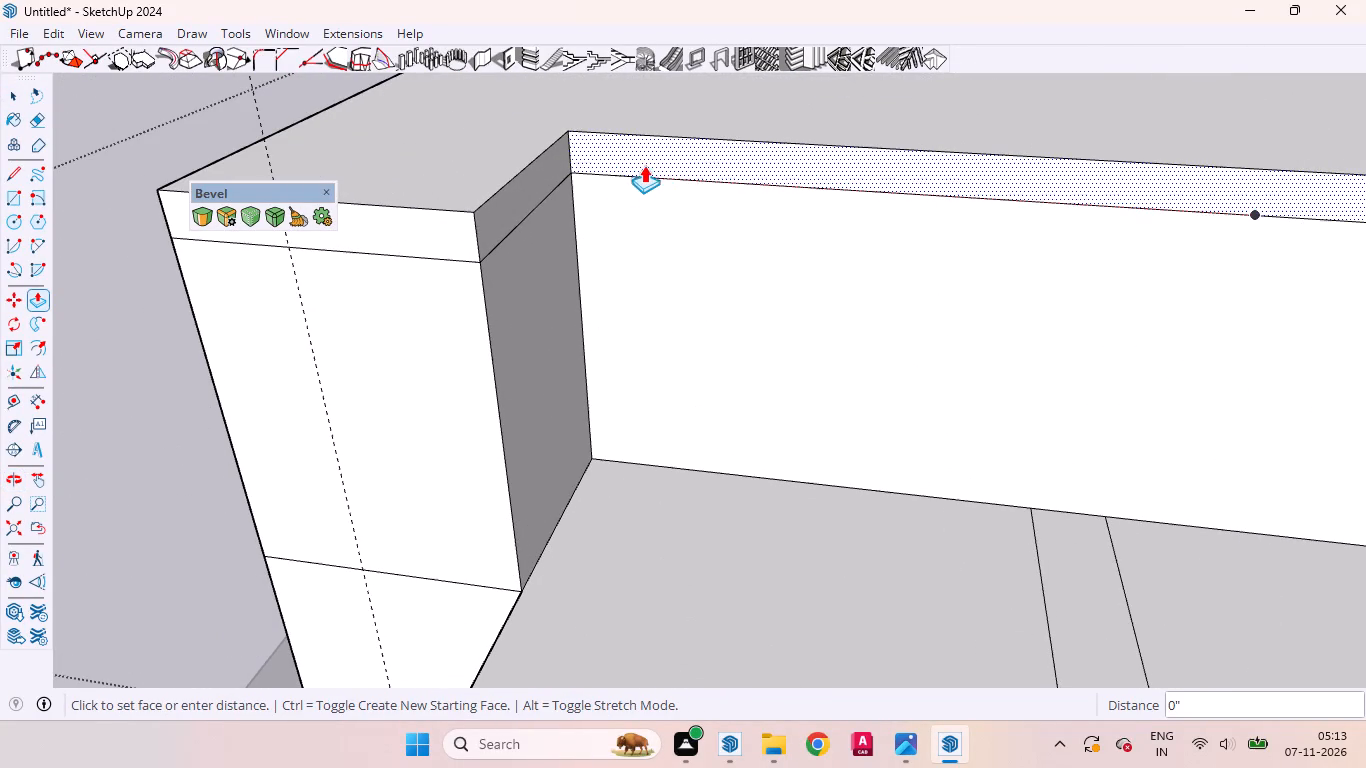
pyautogui.click(476, 217)
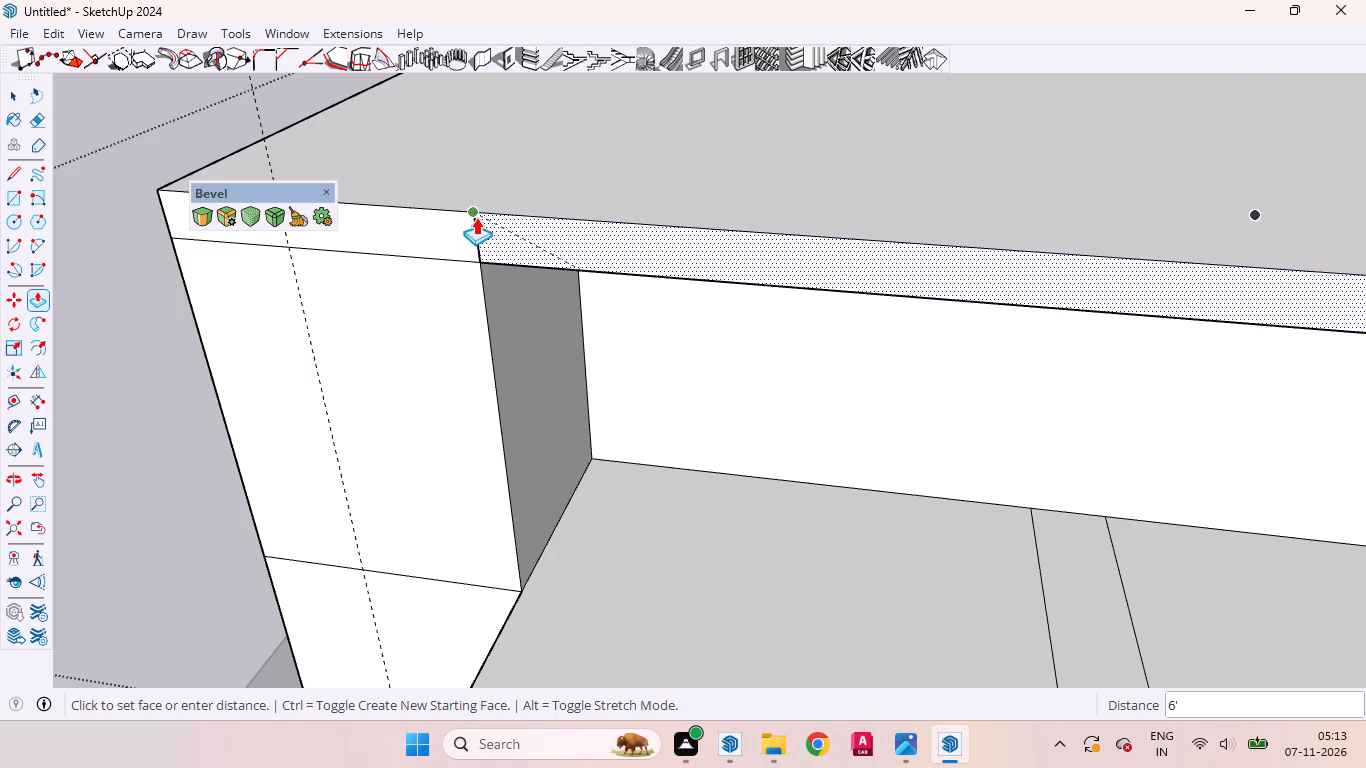
# Erase the short vertical seam between the extended and original parts of the roof band's front face.
pyautogui.scroll(-11, 608, 327)
pyautogui.moveTo(774, 338); pyautogui.dragTo(842, 104, button='middle')
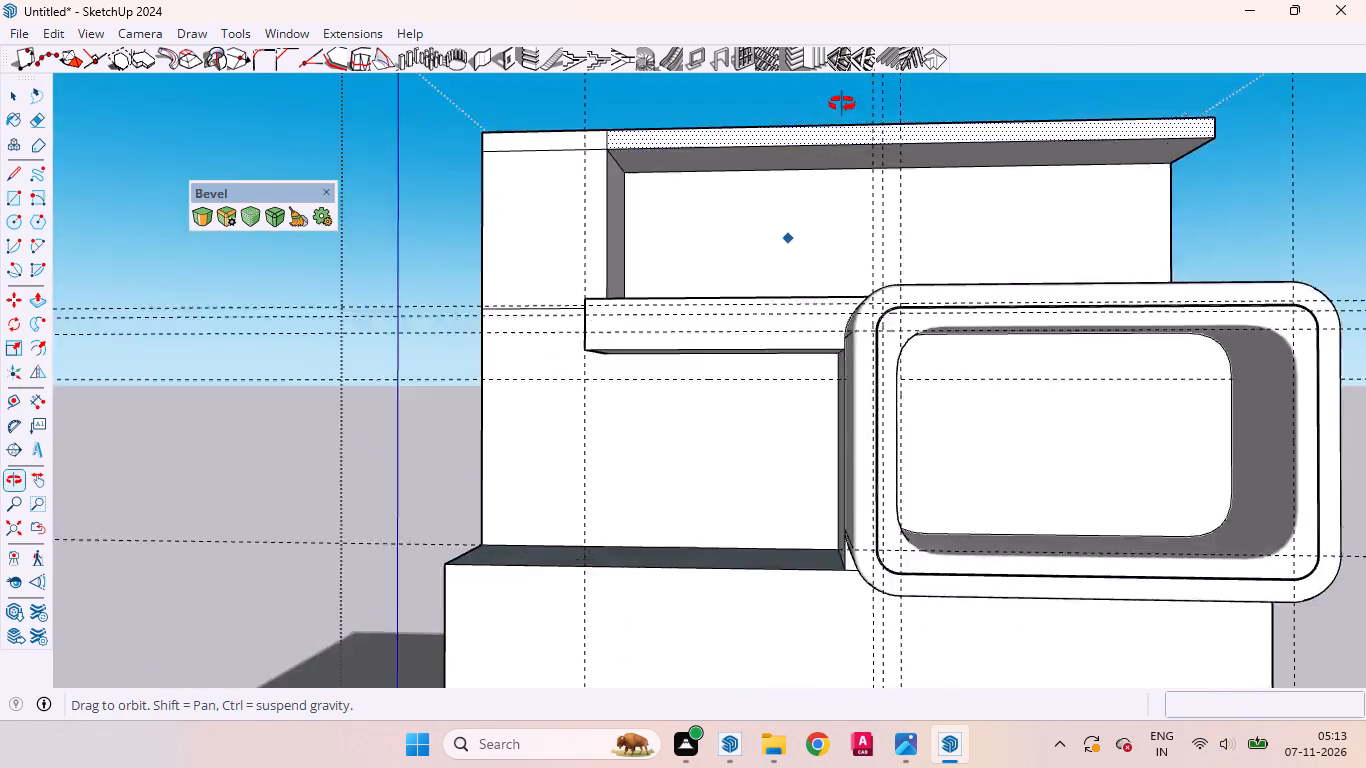
pyautogui.moveTo(842, 104); pyautogui.dragTo(1112, 163, button='middle')
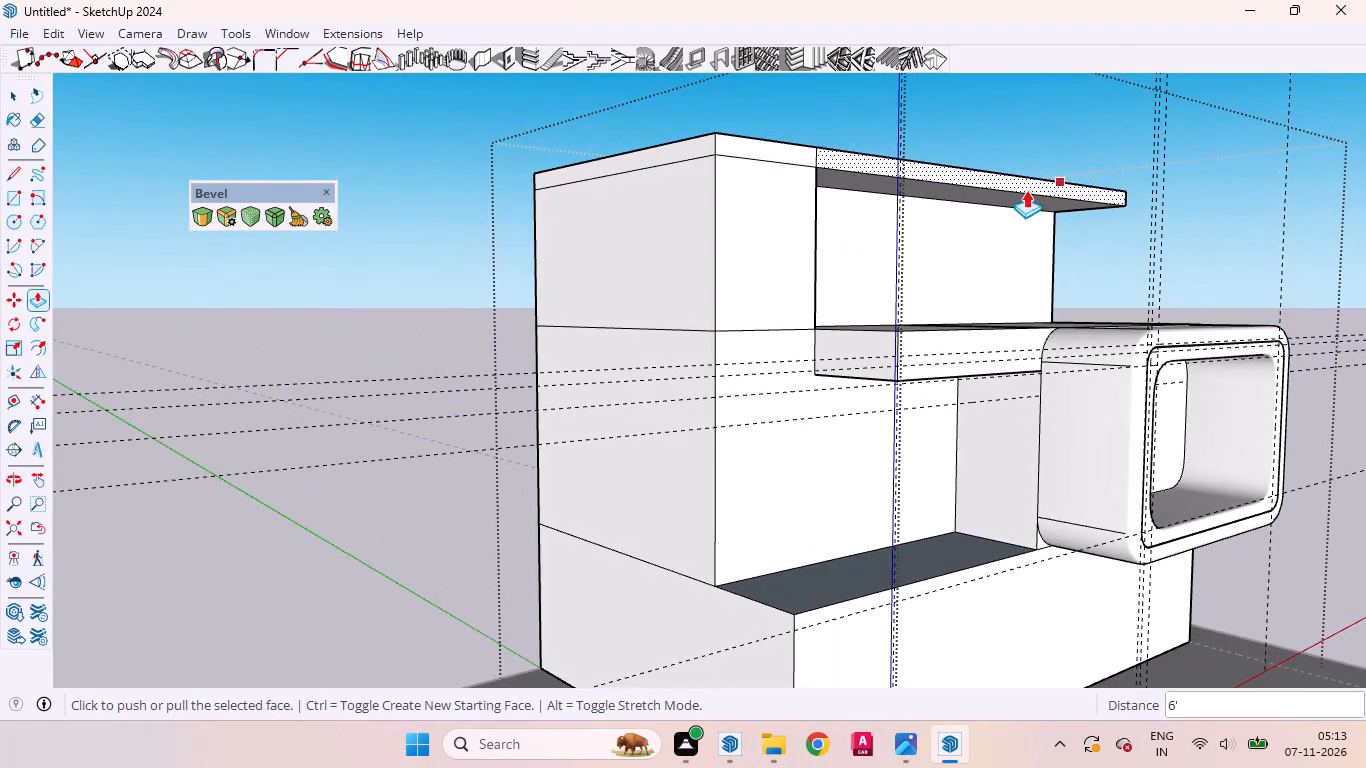
pyautogui.scroll(3, 780, 161)
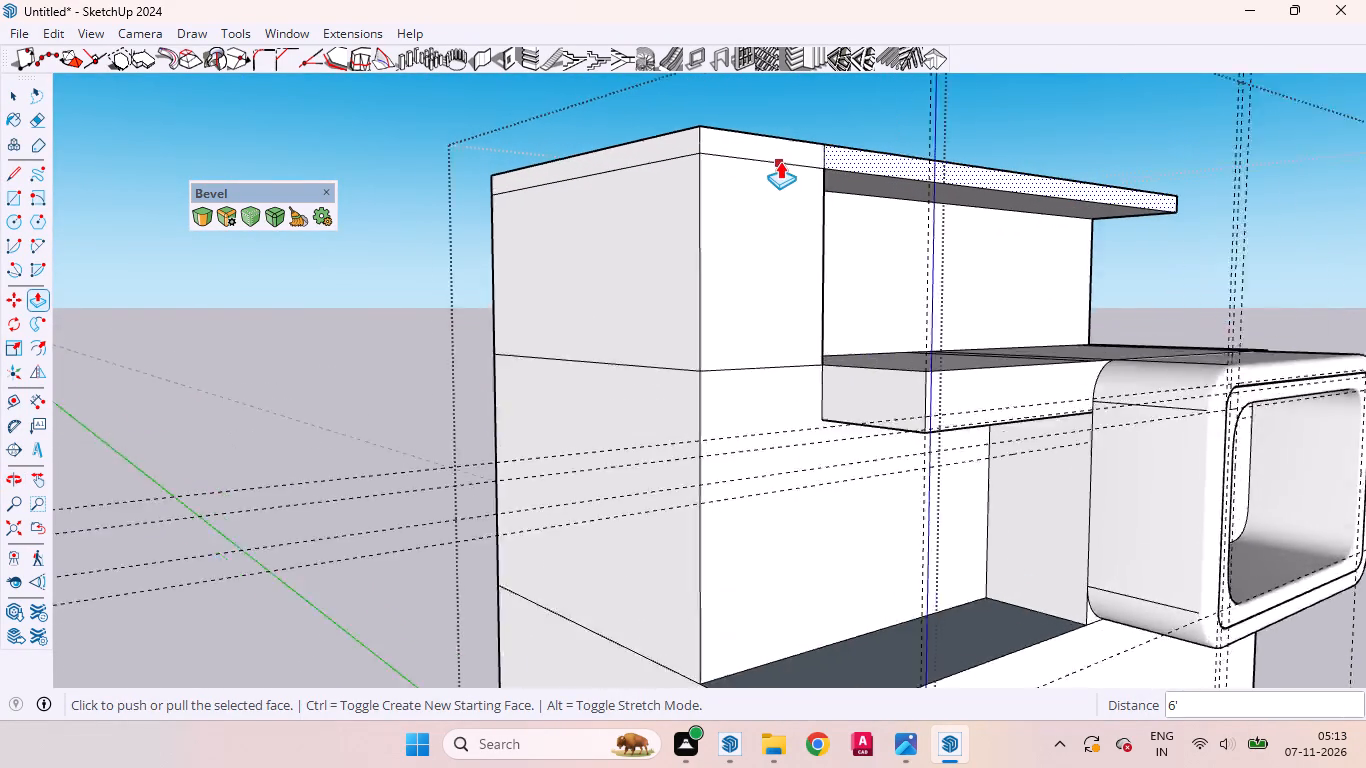
pyautogui.scroll(2, 780, 161)
pyautogui.press('space')
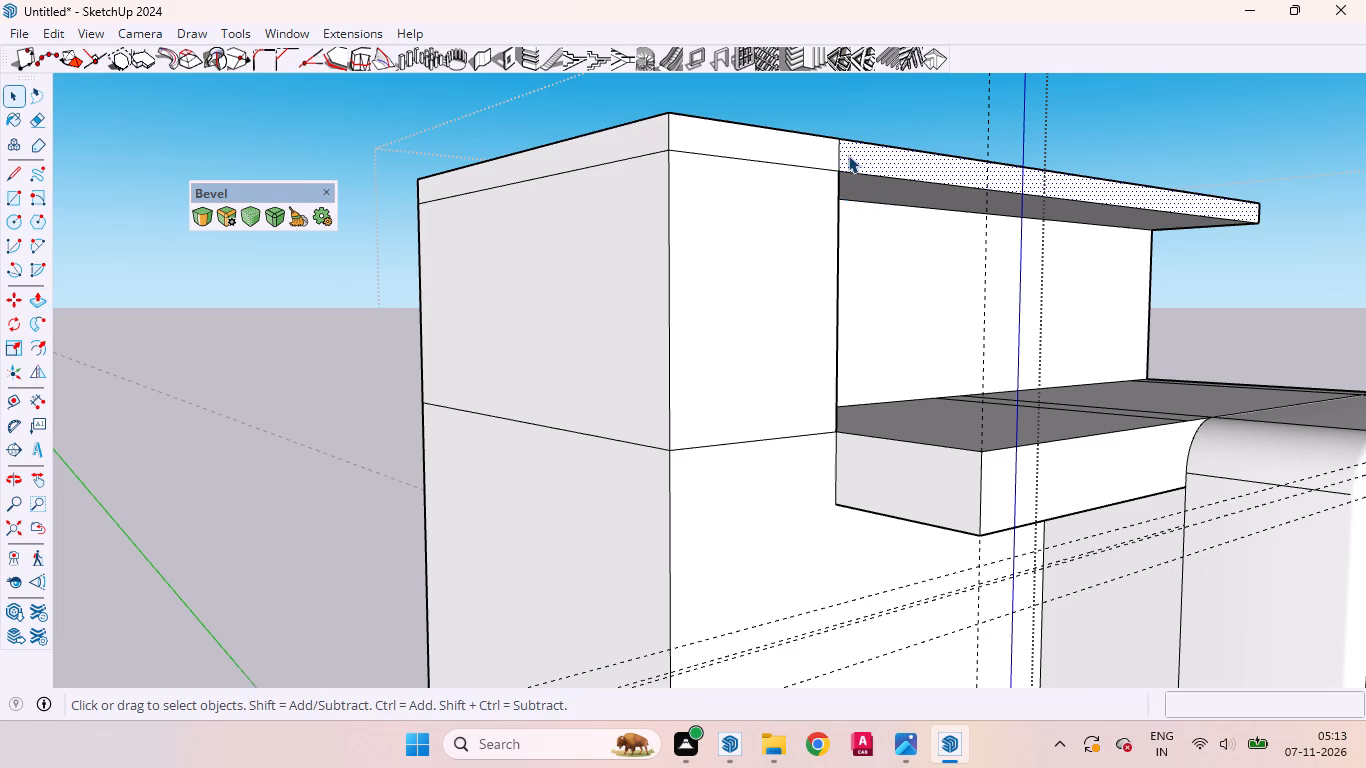
pyautogui.click(837, 153)
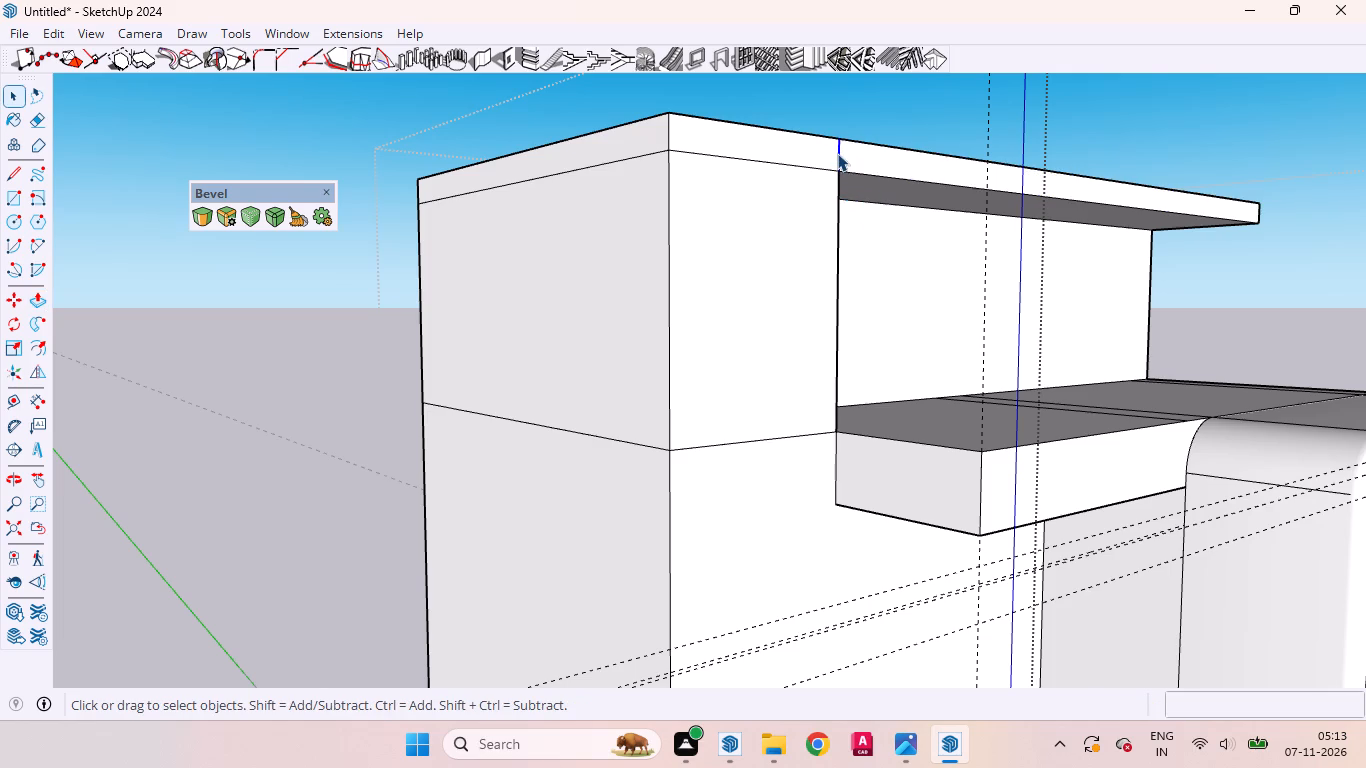
pyautogui.rightClick(837, 153)
pyautogui.click(853, 191)
# Push/Pull the roof band's full-length front face about 8' 4" outward as an overhang above the terrace.
pyautogui.click(816, 155)
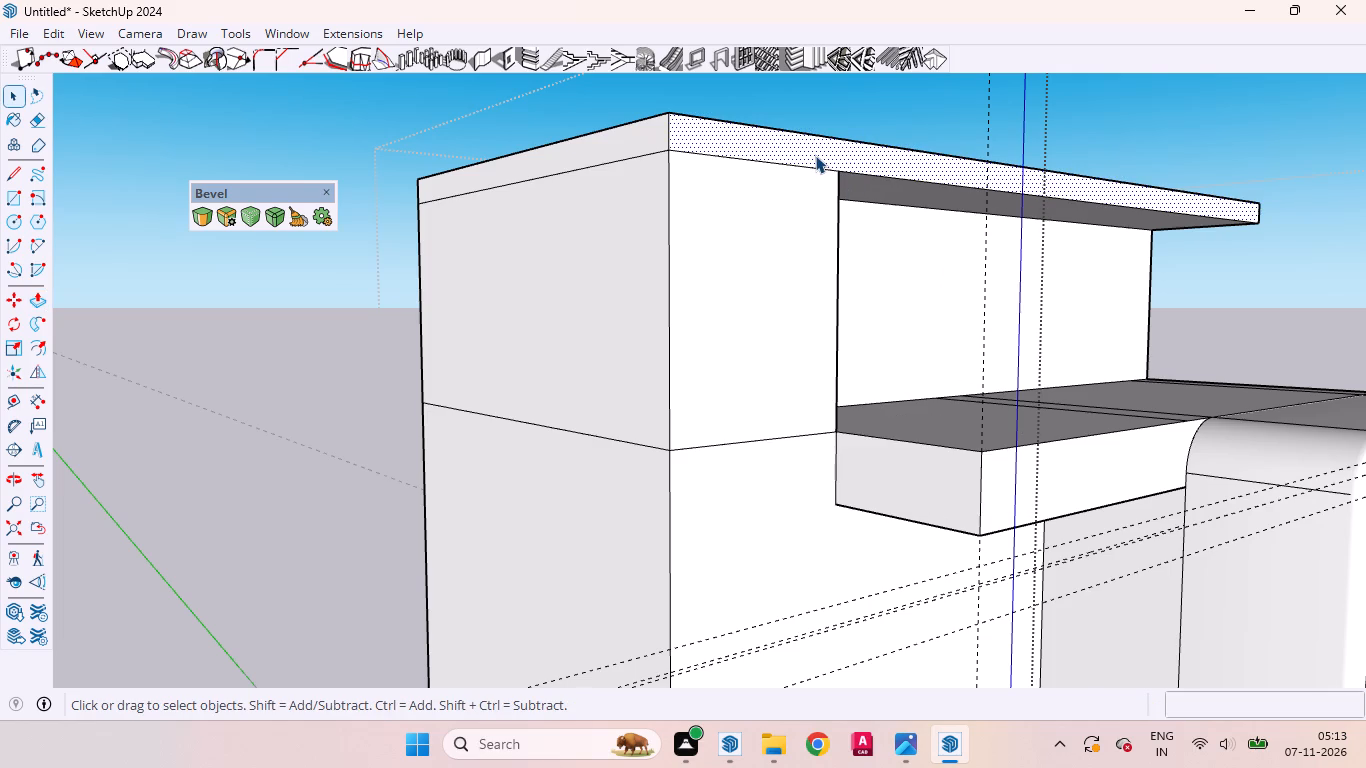
pyautogui.press('p')
pyautogui.click(815, 155)
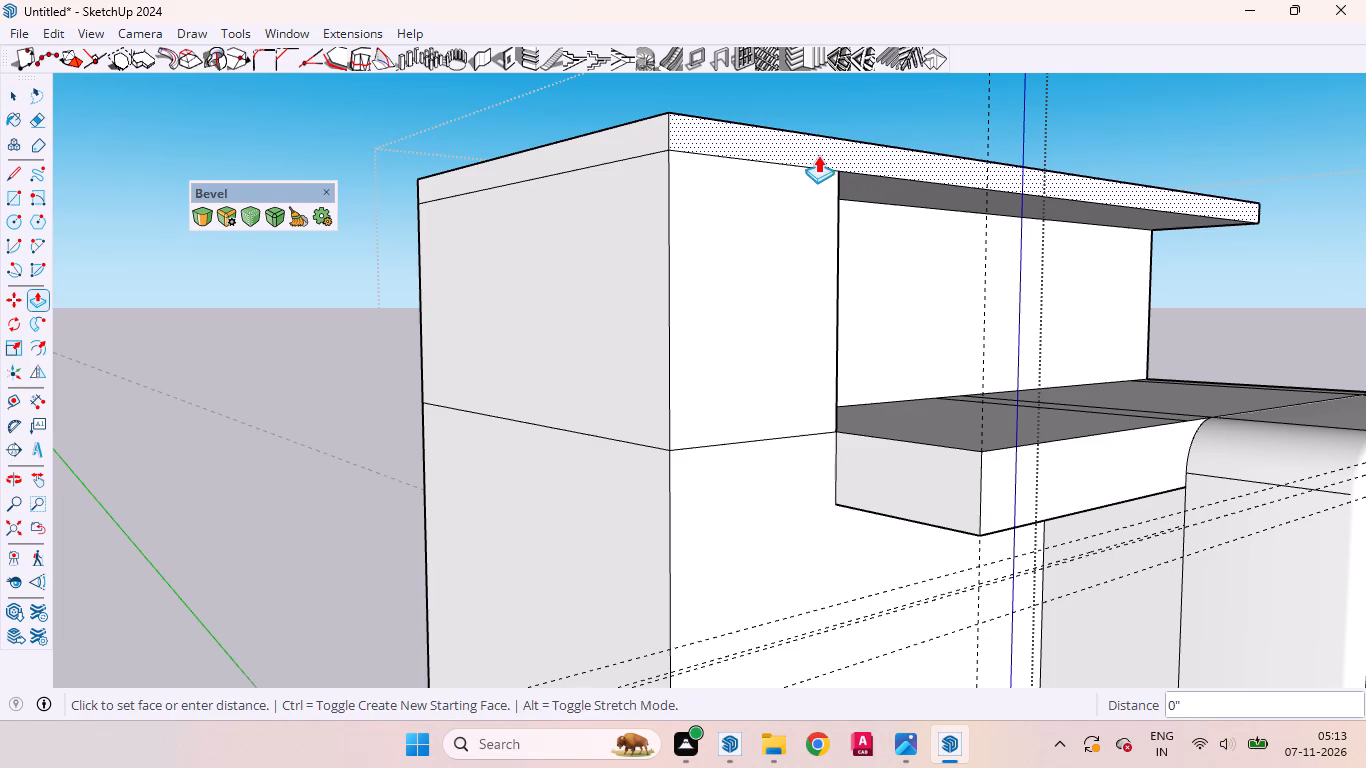
pyautogui.scroll(-9, 888, 168)
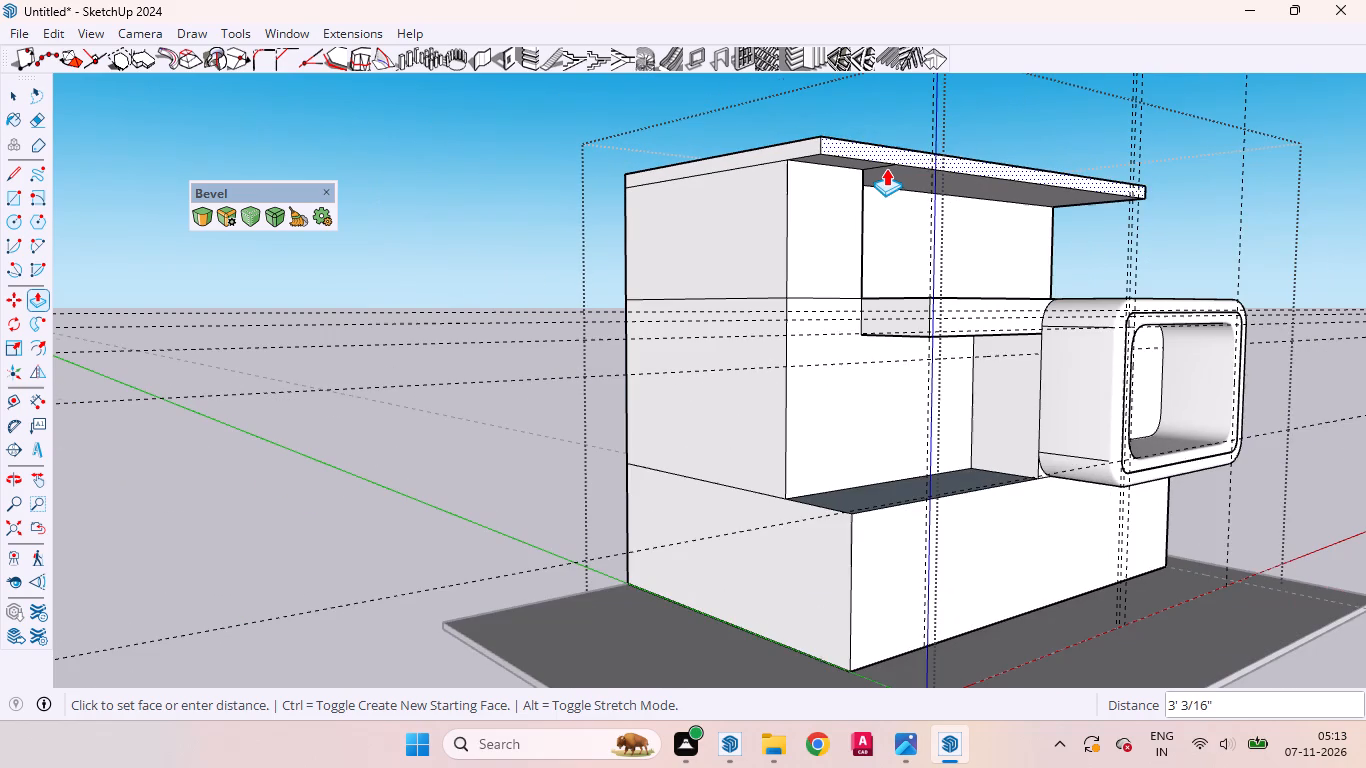
pyautogui.click(954, 182)
# Erase the leftover dividing edge on the underside of the front roof overhang.
pyautogui.moveTo(1002, 241); pyautogui.dragTo(906, 236, button='middle')
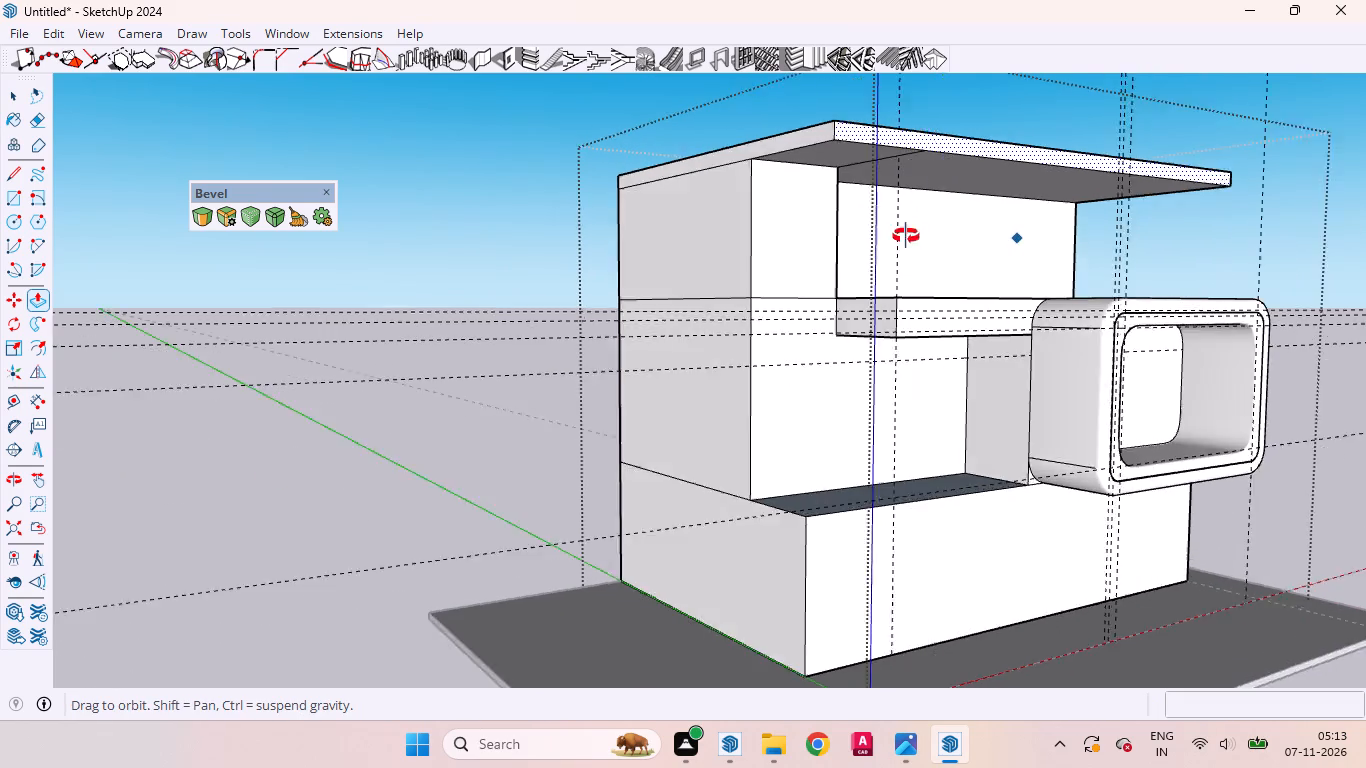
pyautogui.moveTo(906, 236); pyautogui.dragTo(378, 292, button='middle')
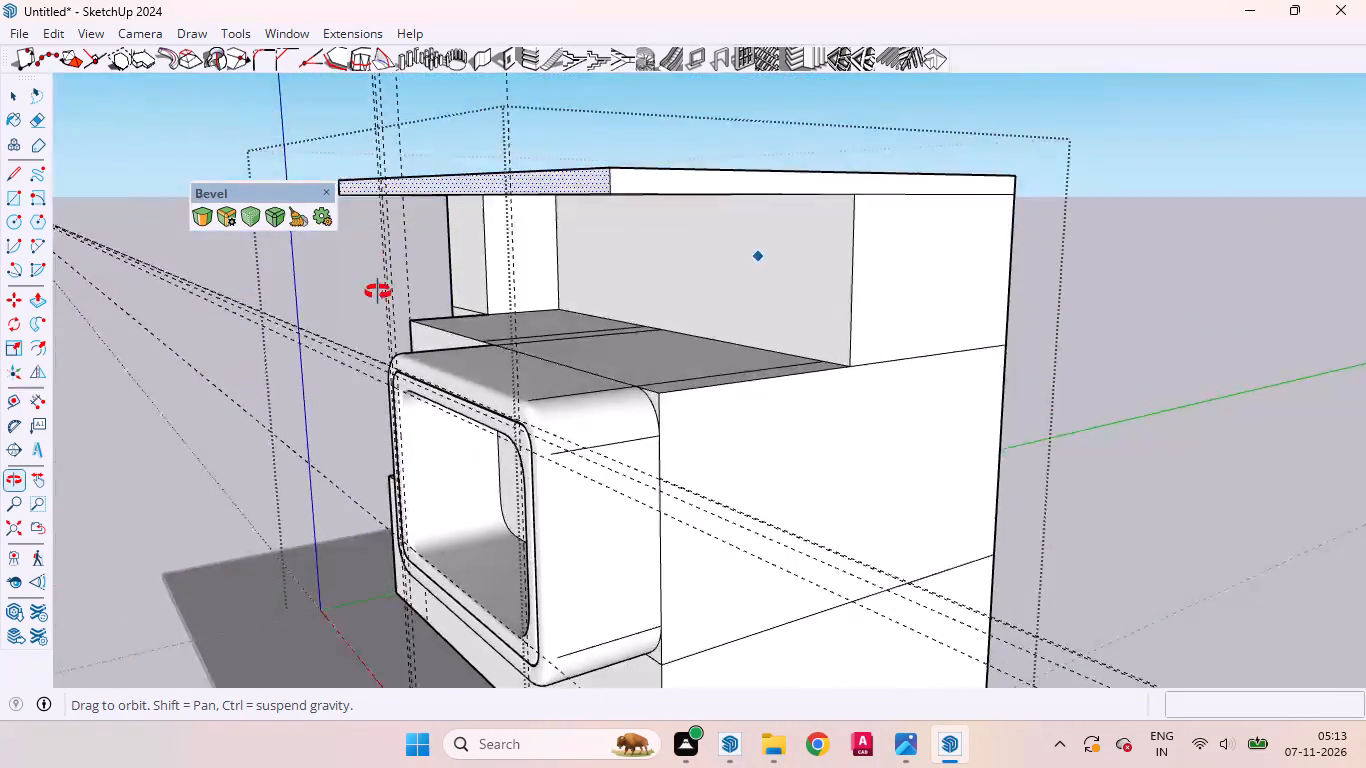
pyautogui.moveTo(378, 292); pyautogui.dragTo(636, 190, button='middle')
pyautogui.scroll(-4, 710, 267)
pyautogui.scroll(1, 711, 268)
pyautogui.scroll(-9, 827, 286)
pyautogui.moveTo(783, 280); pyautogui.dragTo(792, 276, button='middle')
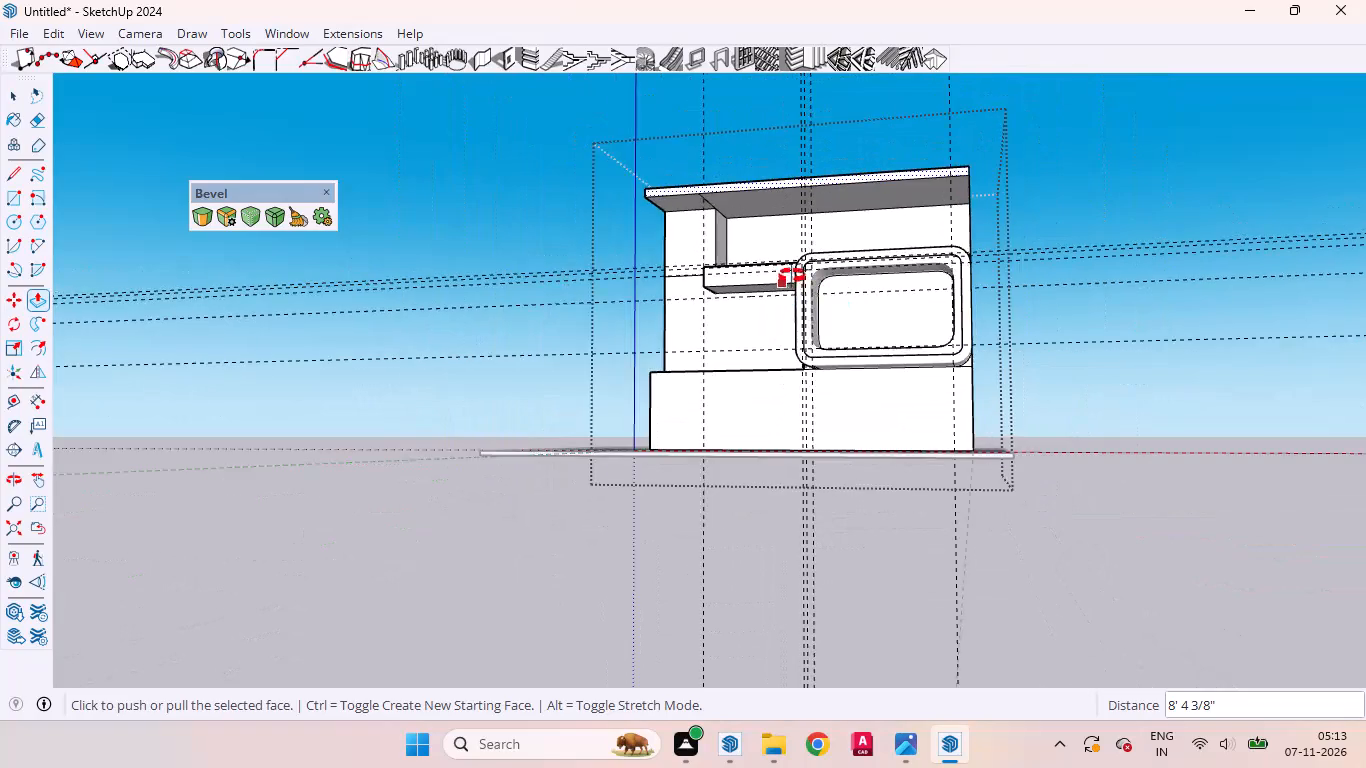
pyautogui.moveTo(792, 276); pyautogui.dragTo(1244, 266, button='middle')
pyautogui.scroll(9, 666, 230)
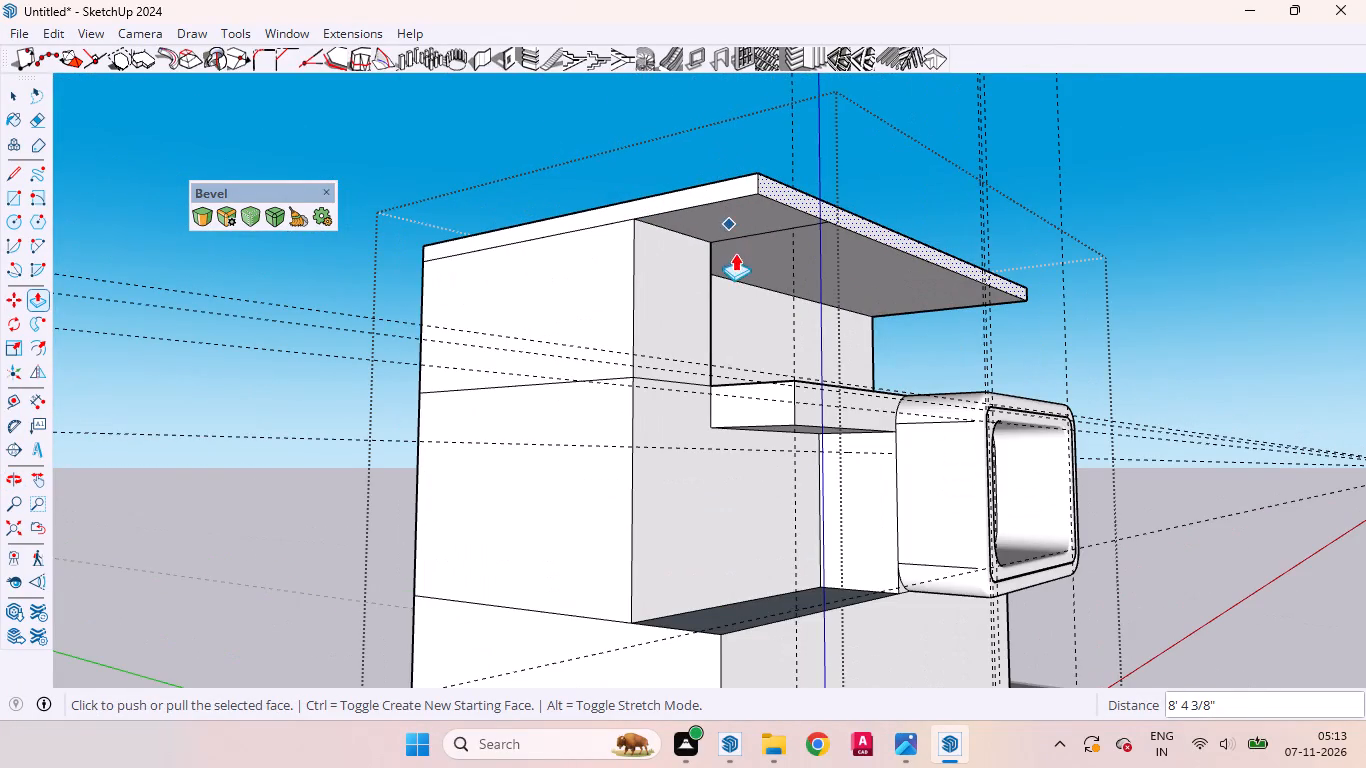
pyautogui.press('space')
pyautogui.click(757, 234)
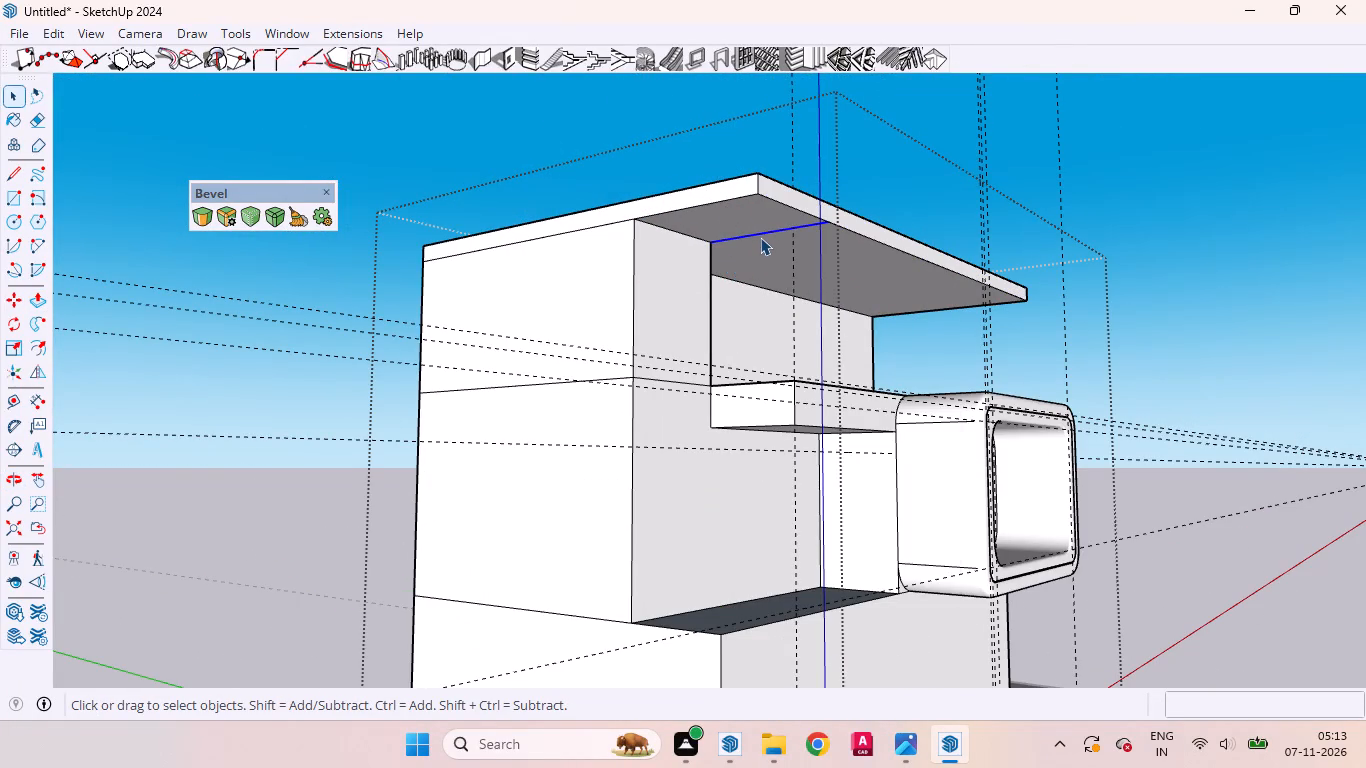
pyautogui.rightClick(760, 237)
pyautogui.click(794, 264)
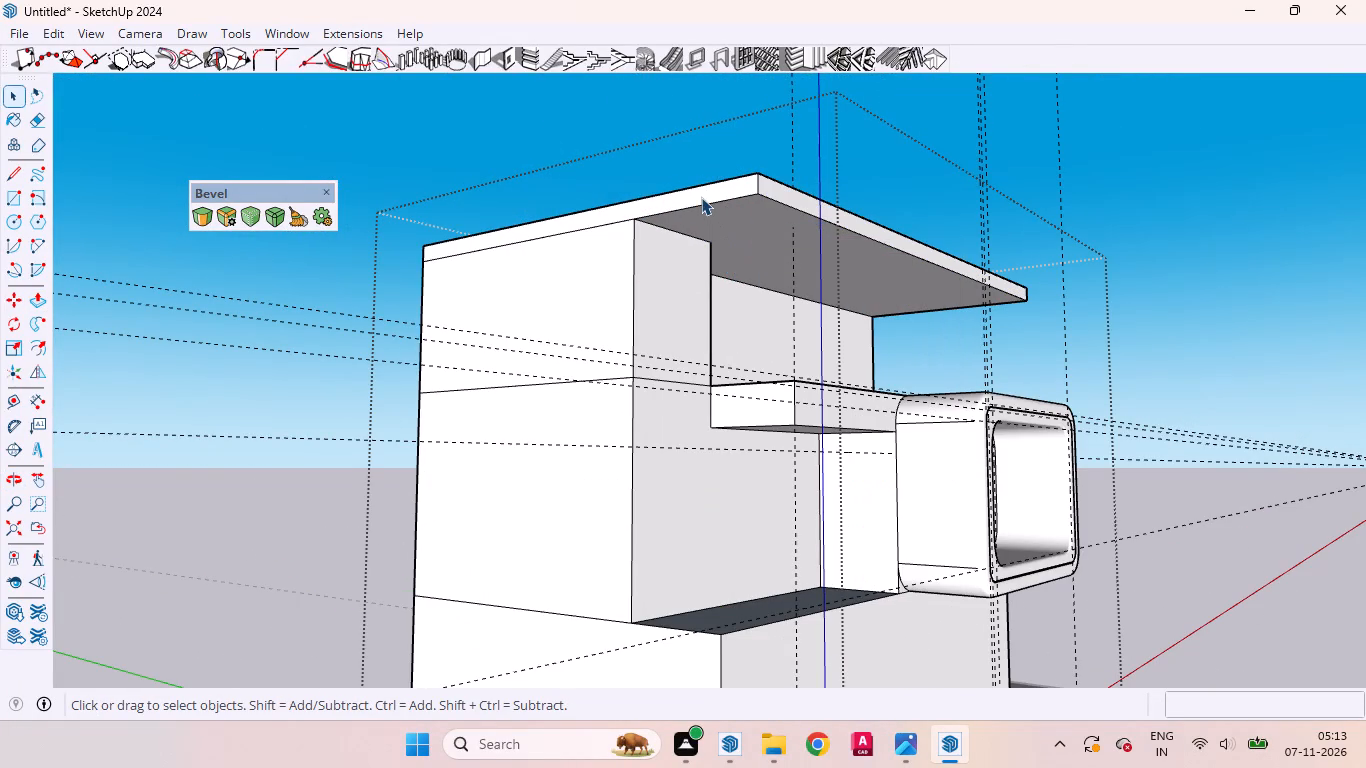
# Push/Pull the roof band's side face away from the framed block outward by the same distance as the front overhang.
pyautogui.click(699, 195)
pyautogui.press('p')
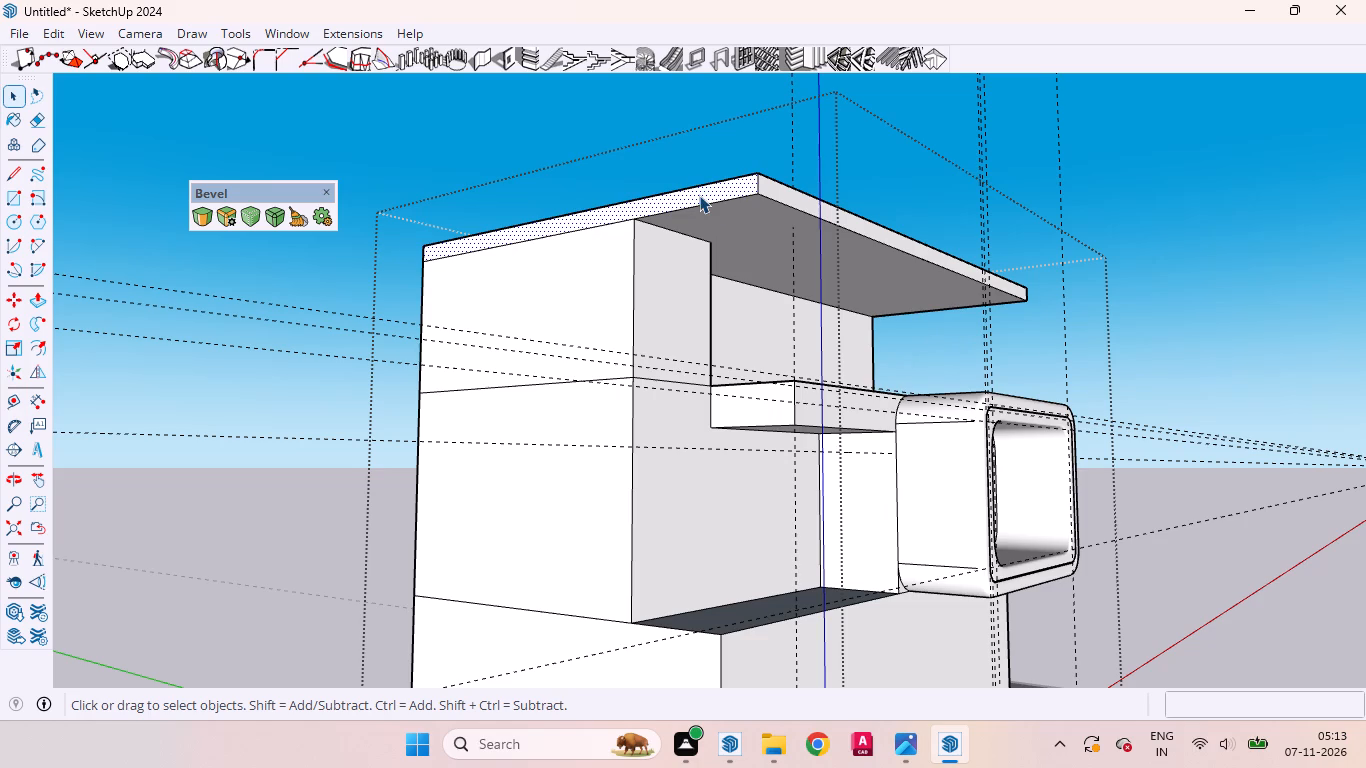
pyautogui.press('p')
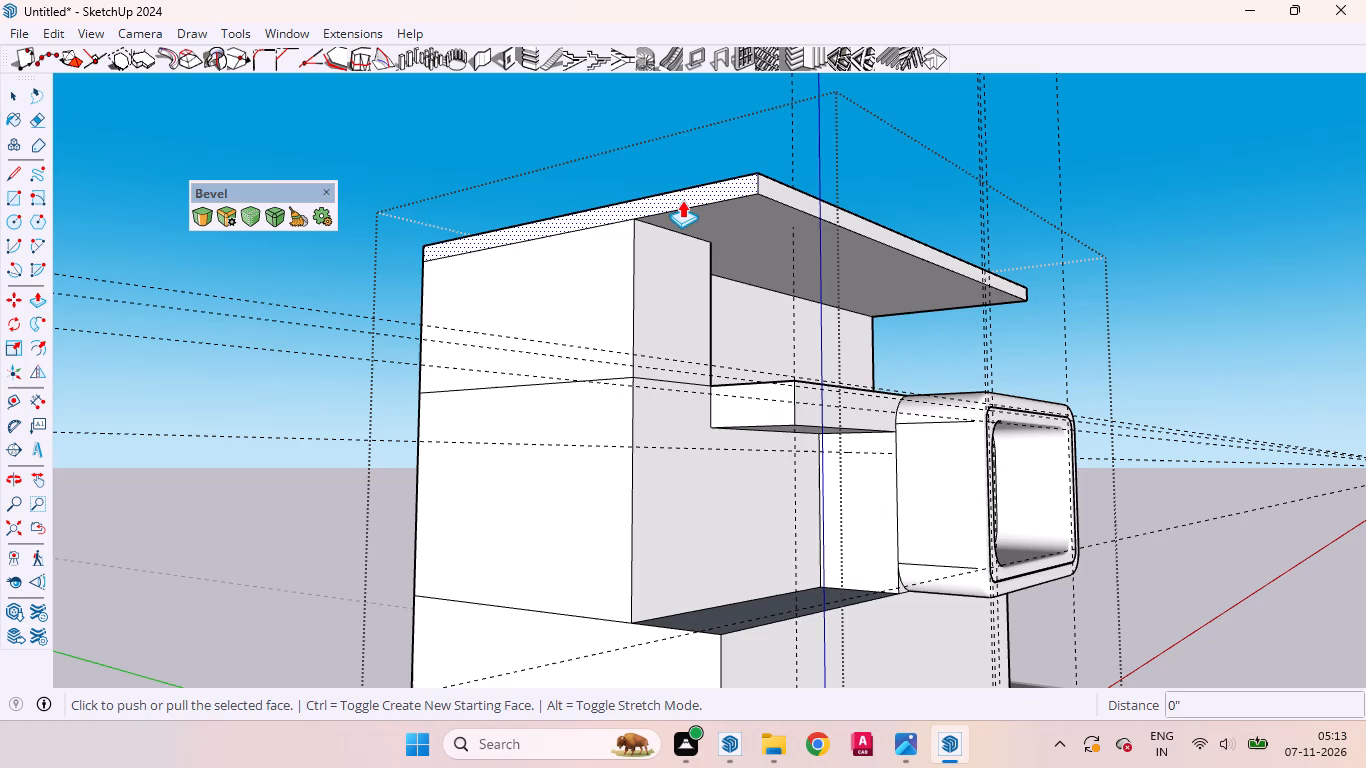
pyautogui.scroll(5, 688, 196)
pyautogui.doubleClick(688, 196)
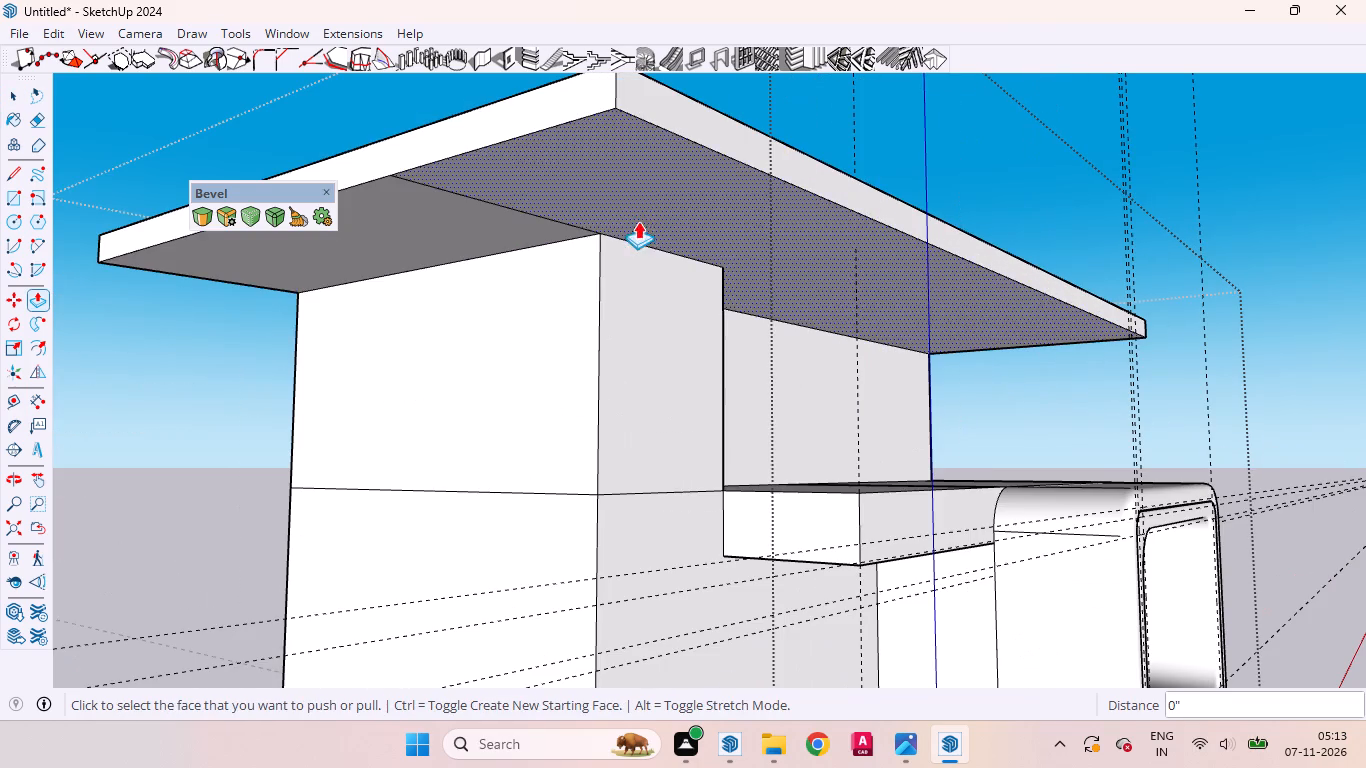
# Push/Pull that side overhang's end face about 2' 9" back toward the building.
pyautogui.scroll(-12, 640, 247)
pyautogui.moveTo(579, 301); pyautogui.dragTo(374, 260, button='middle')
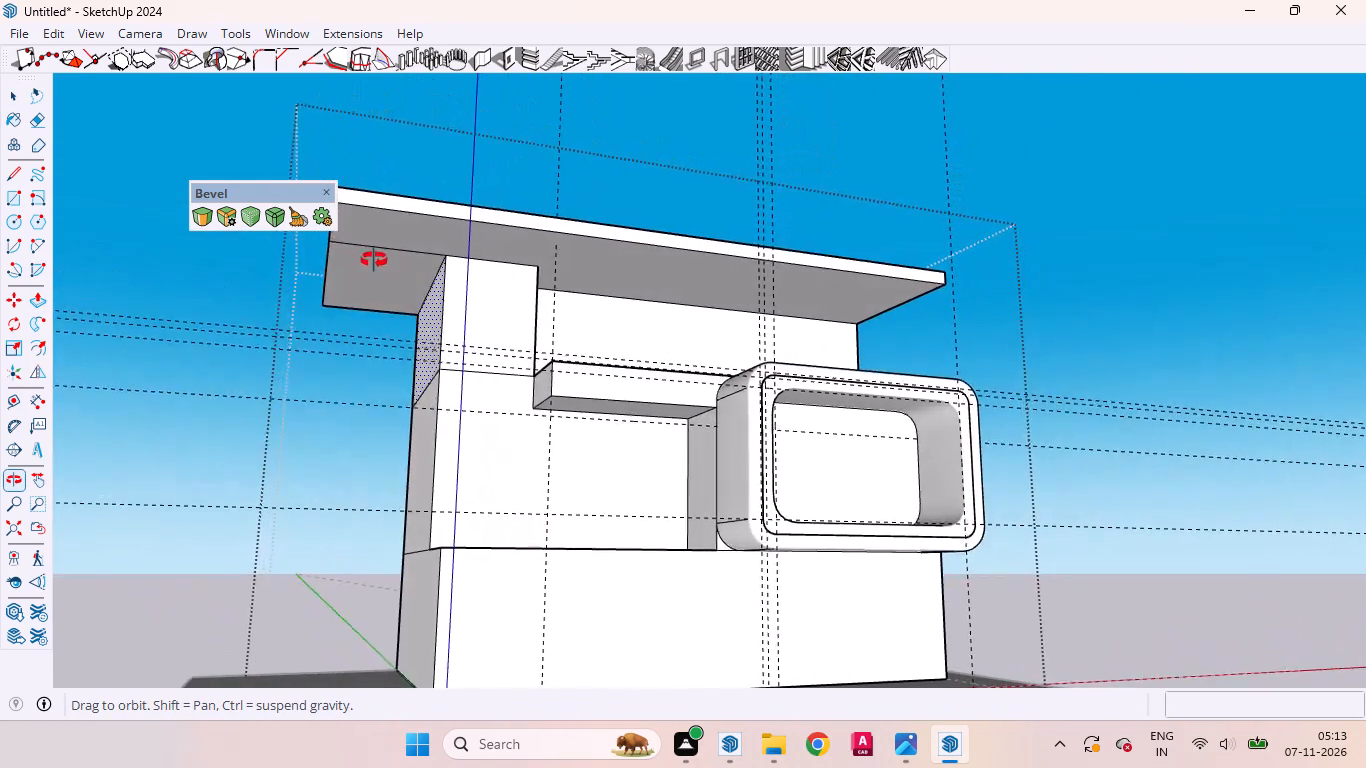
pyautogui.moveTo(374, 260); pyautogui.dragTo(464, 265, button='middle')
pyautogui.scroll(1, 464, 265)
pyautogui.scroll(-4, 461, 287)
pyautogui.moveTo(469, 288); pyautogui.dragTo(486, 272, button='middle')
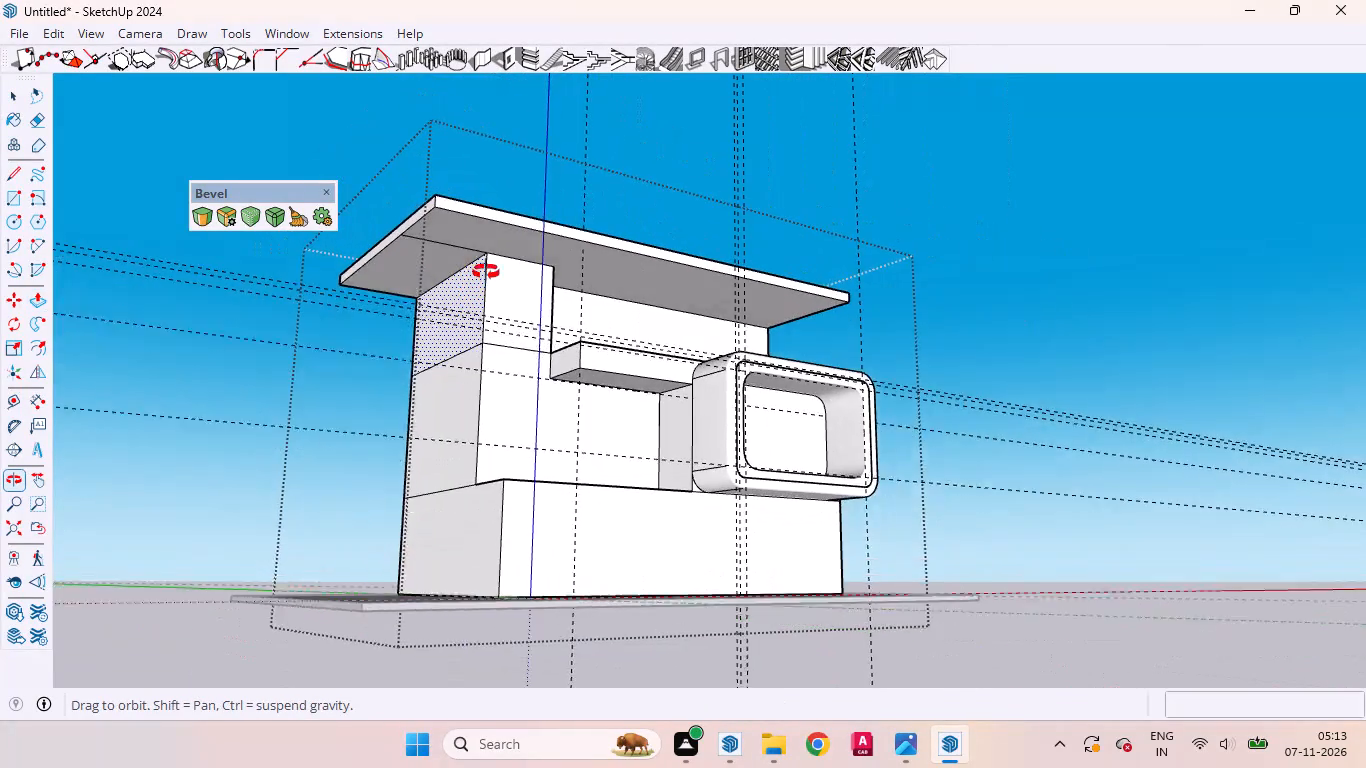
pyautogui.moveTo(486, 272); pyautogui.dragTo(558, 333, button='middle')
pyautogui.scroll(9, 417, 212)
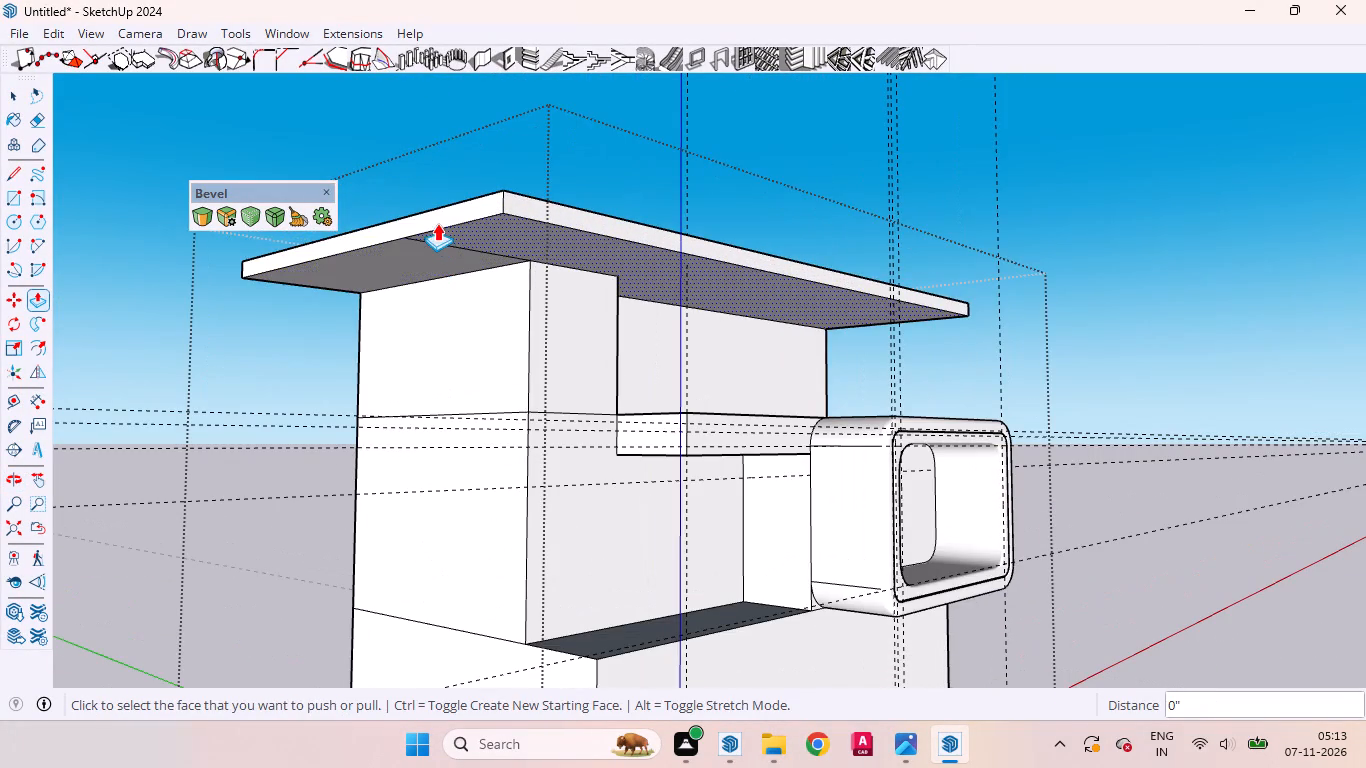
pyautogui.click(432, 218)
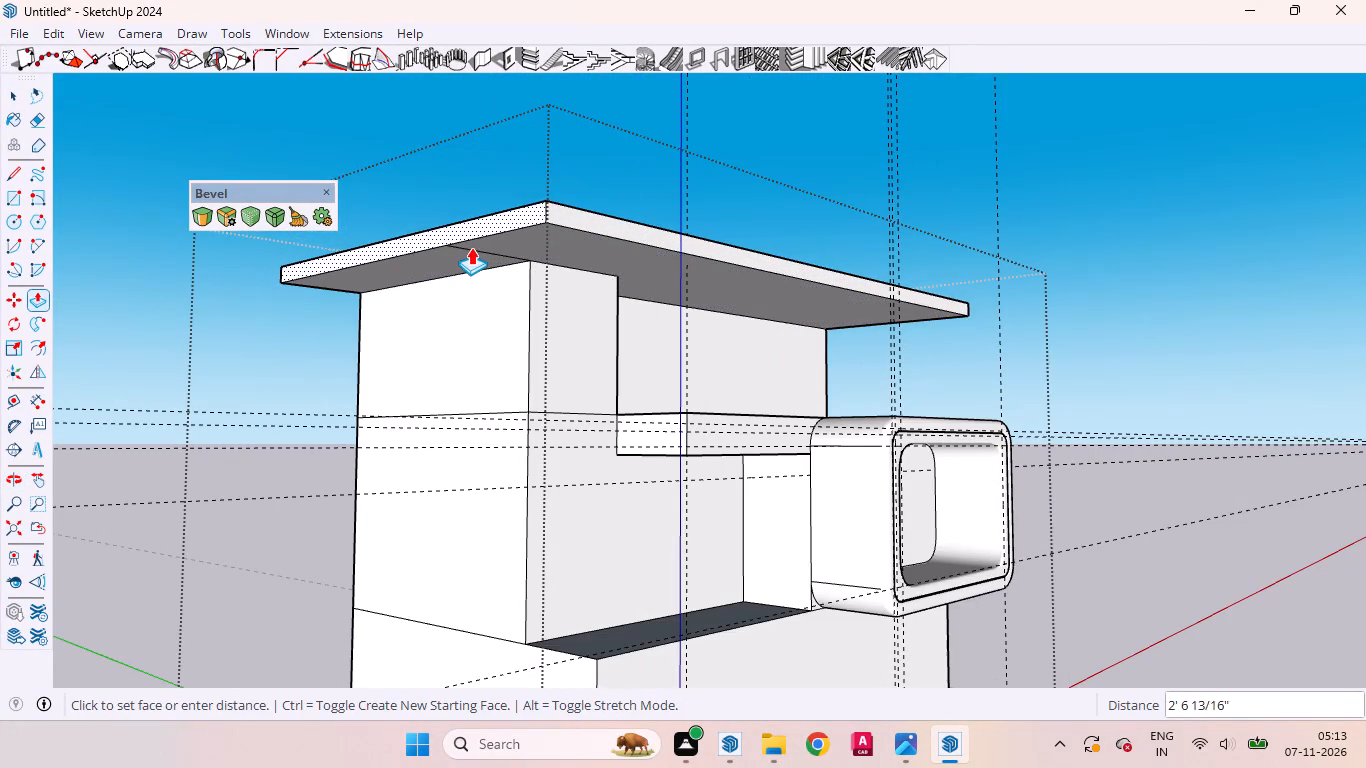
pyautogui.click(474, 249)
# Repeat the 2' 9 1/4" inward Push/Pull on the same side overhang's end face.
pyautogui.moveTo(541, 296); pyautogui.dragTo(343, 270, button='middle')
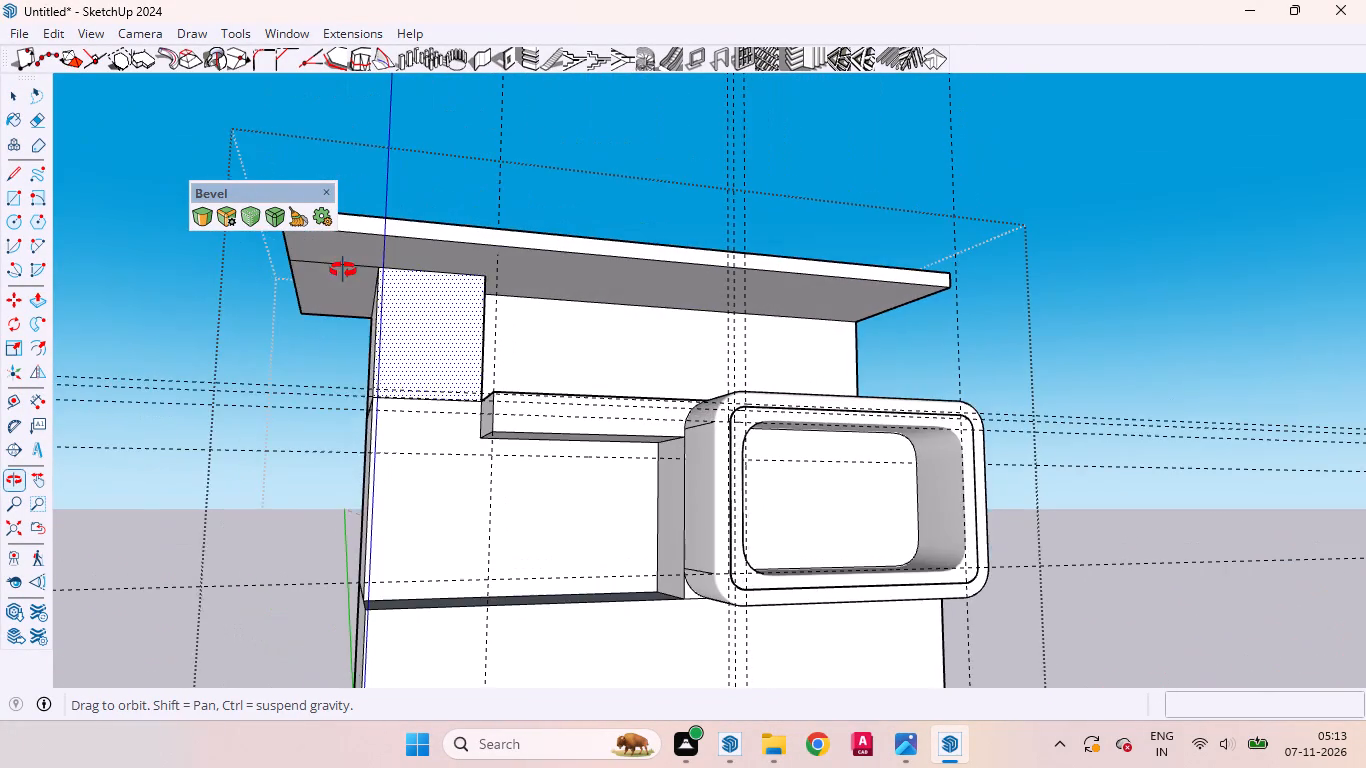
pyautogui.moveTo(343, 270); pyautogui.dragTo(346, 270, button='middle')
pyautogui.scroll(-10, 443, 259)
pyautogui.moveTo(568, 274); pyautogui.dragTo(802, 294, button='middle')
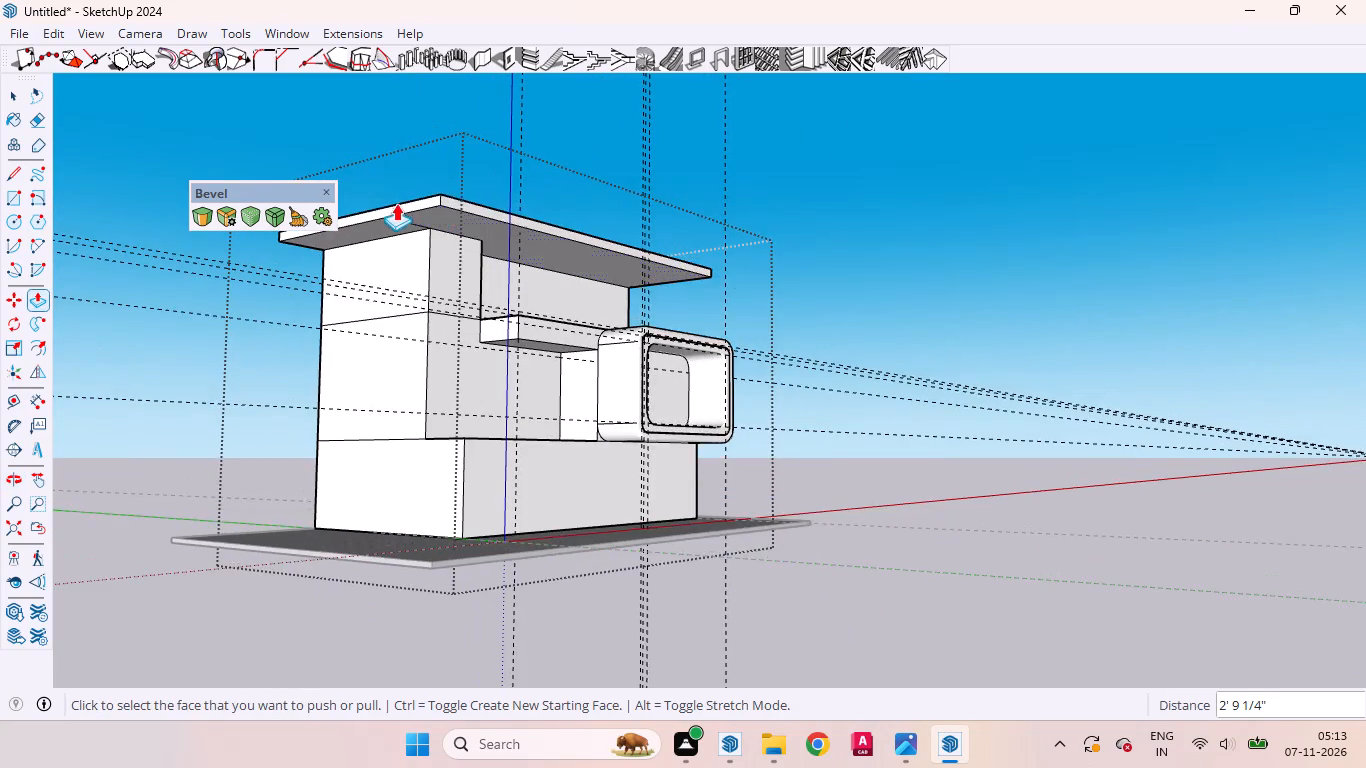
pyautogui.scroll(11, 392, 201)
pyautogui.scroll(-1, 403, 206)
pyautogui.scroll(3, 403, 206)
pyautogui.doubleClick(403, 206)
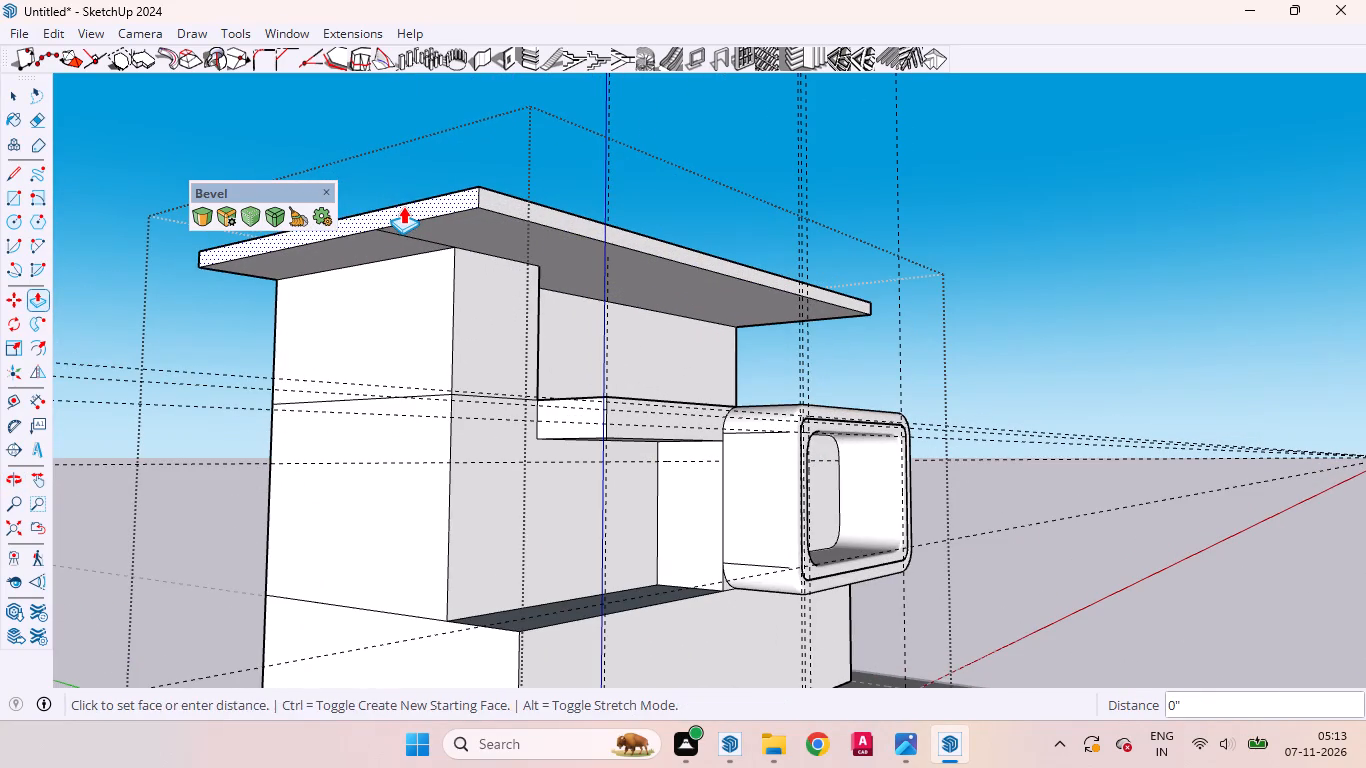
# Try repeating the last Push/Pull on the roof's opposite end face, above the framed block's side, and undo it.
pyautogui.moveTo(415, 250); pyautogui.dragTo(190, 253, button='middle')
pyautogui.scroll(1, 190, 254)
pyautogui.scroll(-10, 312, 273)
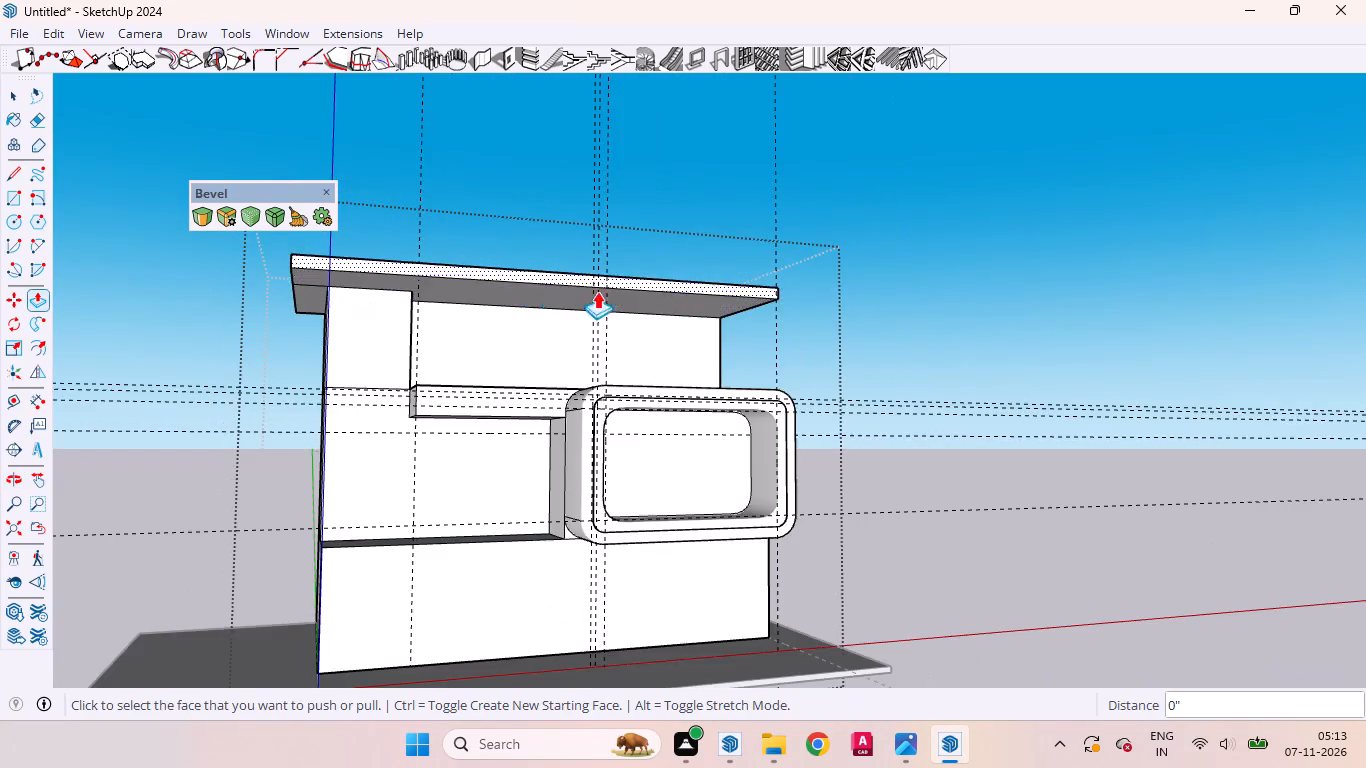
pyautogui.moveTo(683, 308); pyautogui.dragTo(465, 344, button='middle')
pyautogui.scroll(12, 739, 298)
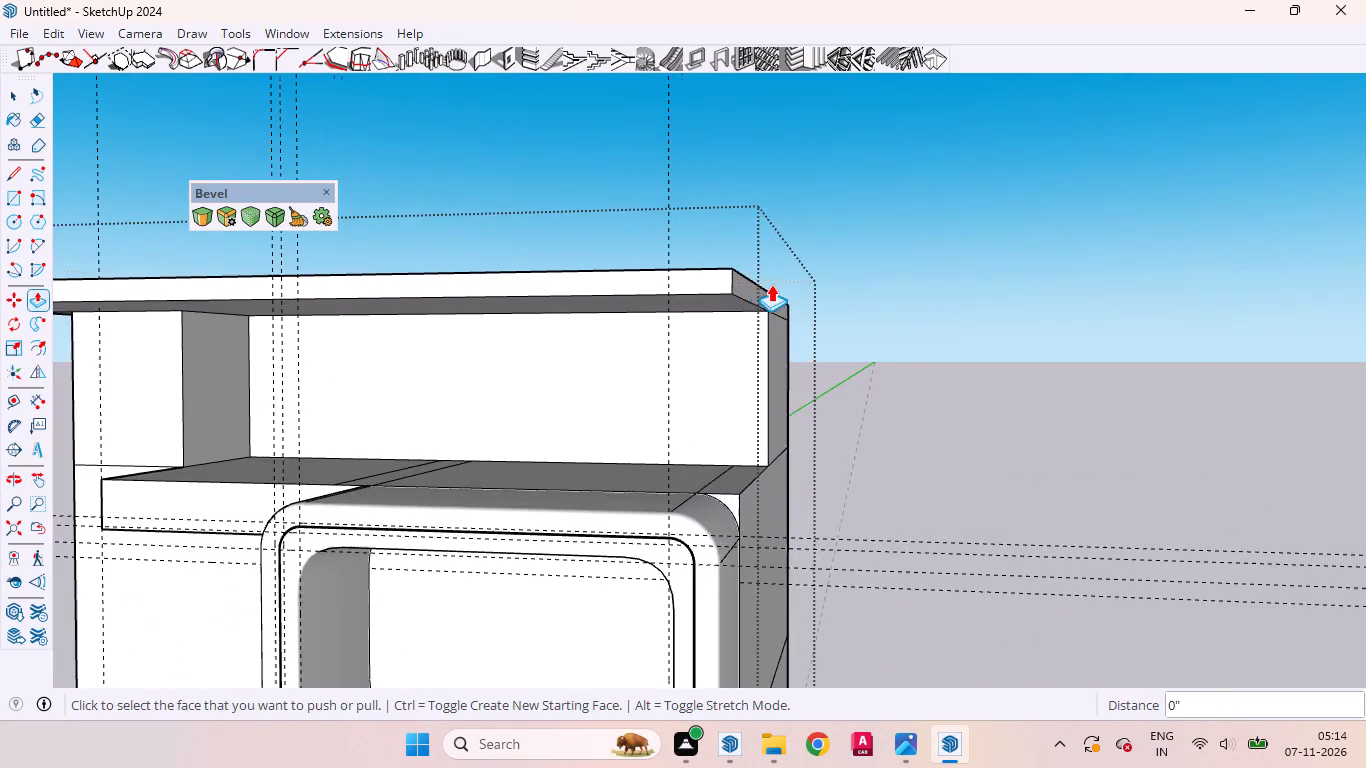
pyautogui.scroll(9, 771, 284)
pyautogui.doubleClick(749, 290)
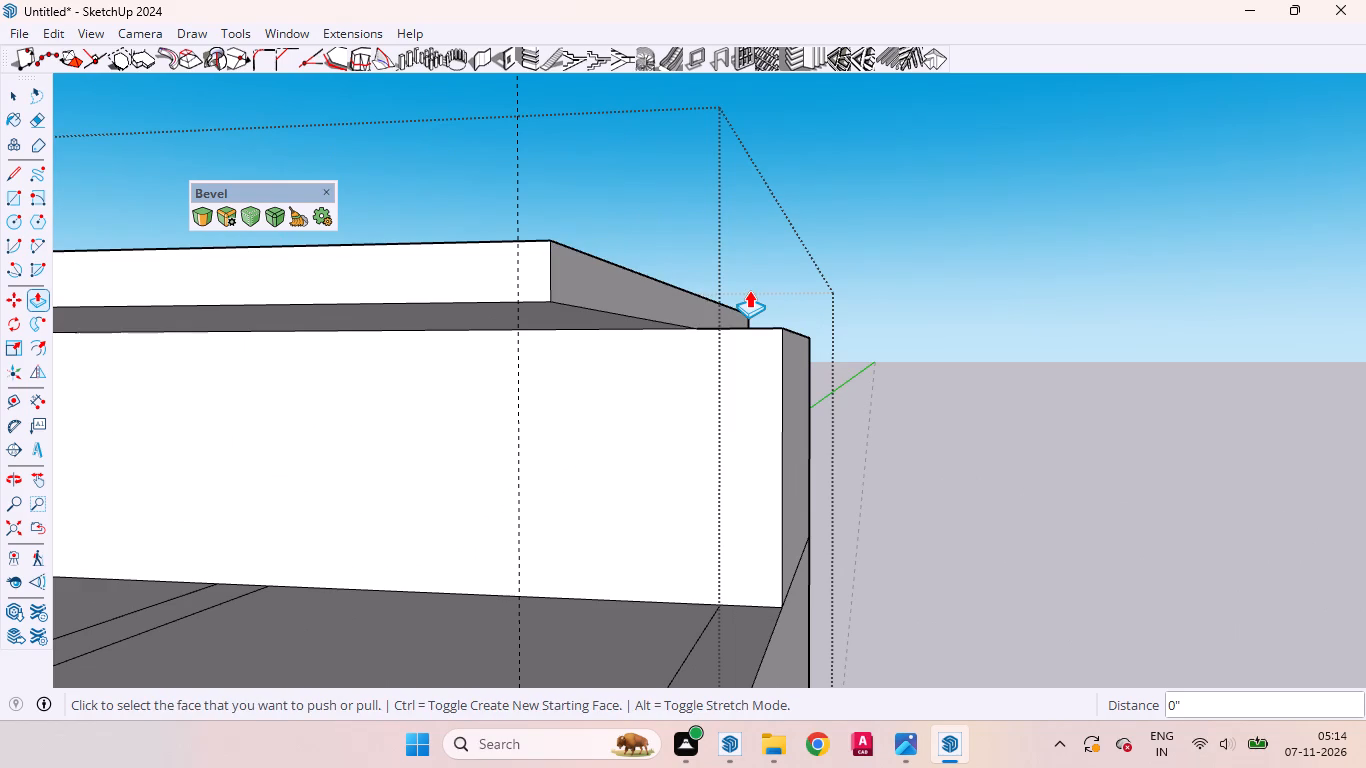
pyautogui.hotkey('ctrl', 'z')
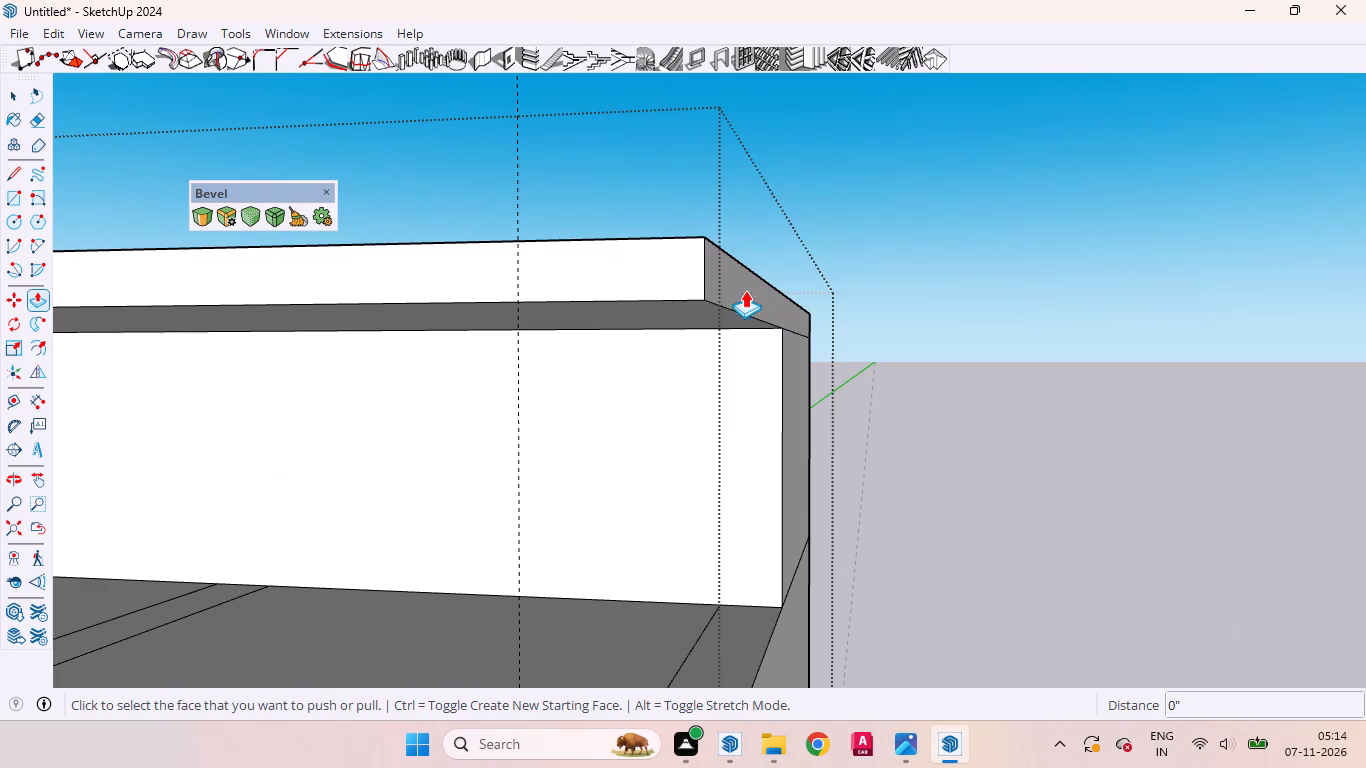
# Push/Pull the roof's end face on the framed block's side 24" outward.
pyautogui.moveTo(724, 291); pyautogui.dragTo(814, 294)
pyautogui.press('1')
pyautogui.press('BackSpace')
pyautogui.write('24')
pyautogui.press('space')
pyautogui.press('Return')
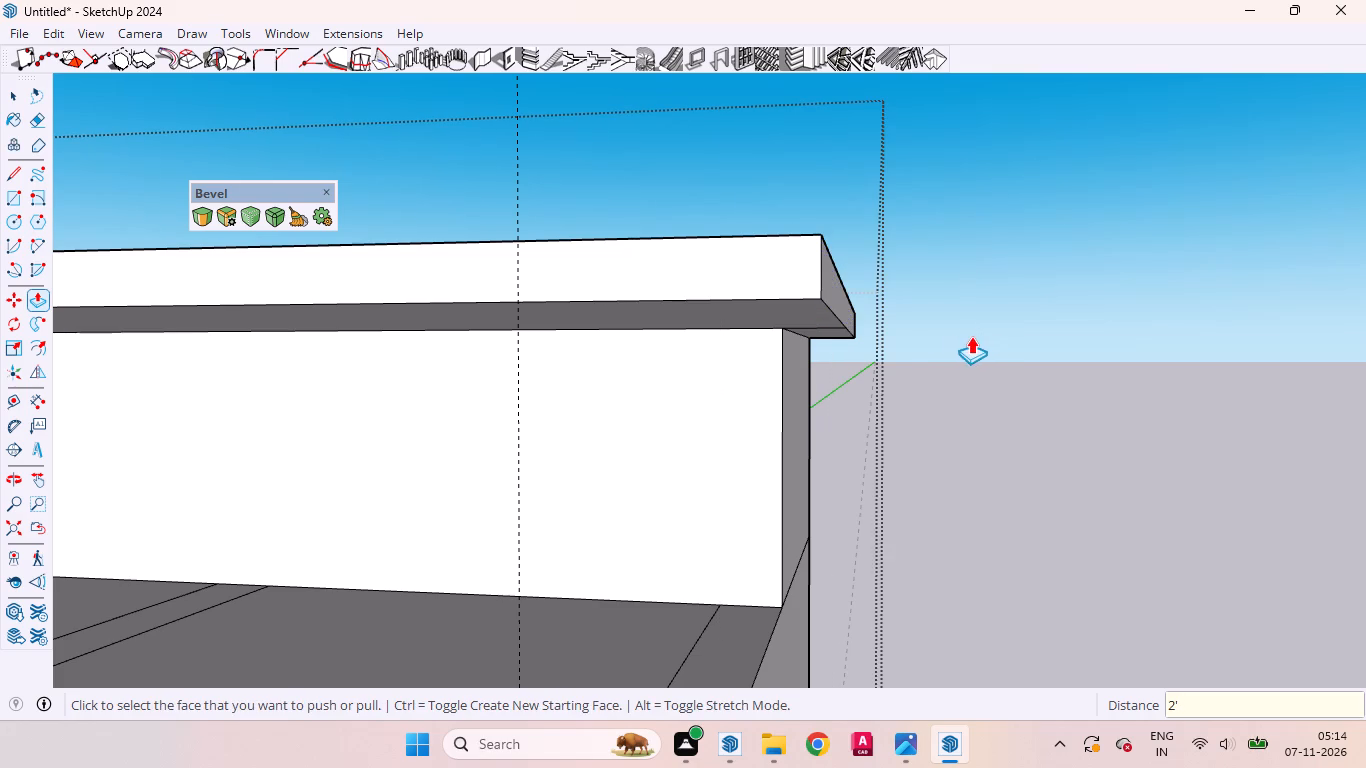
pyautogui.press('space')
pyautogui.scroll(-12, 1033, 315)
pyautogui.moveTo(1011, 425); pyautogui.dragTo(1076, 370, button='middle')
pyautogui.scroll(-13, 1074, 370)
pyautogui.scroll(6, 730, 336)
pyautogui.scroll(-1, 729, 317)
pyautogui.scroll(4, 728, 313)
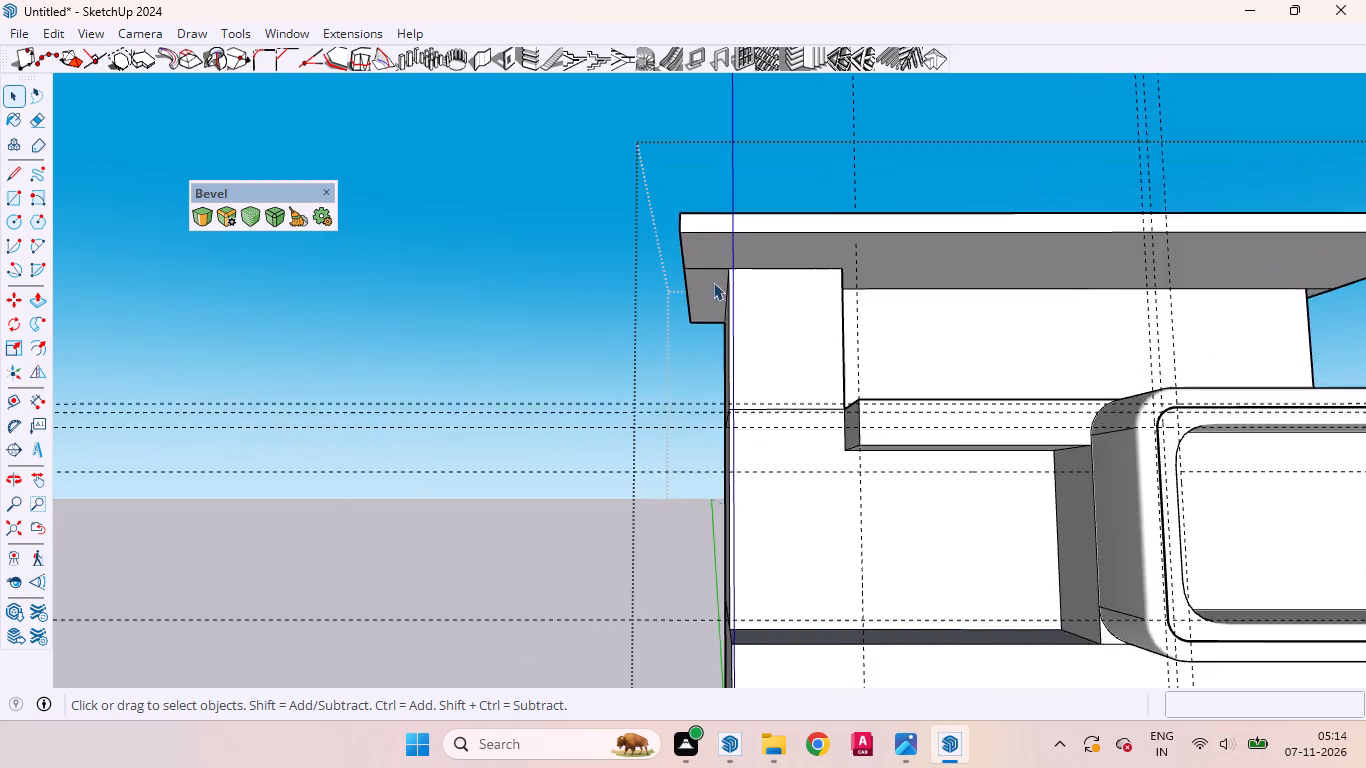
# Erase the leftover seam edge on the roof's underside at the front corner away from the framed block.
pyautogui.scroll(9, 713, 282)
pyautogui.click(697, 260)
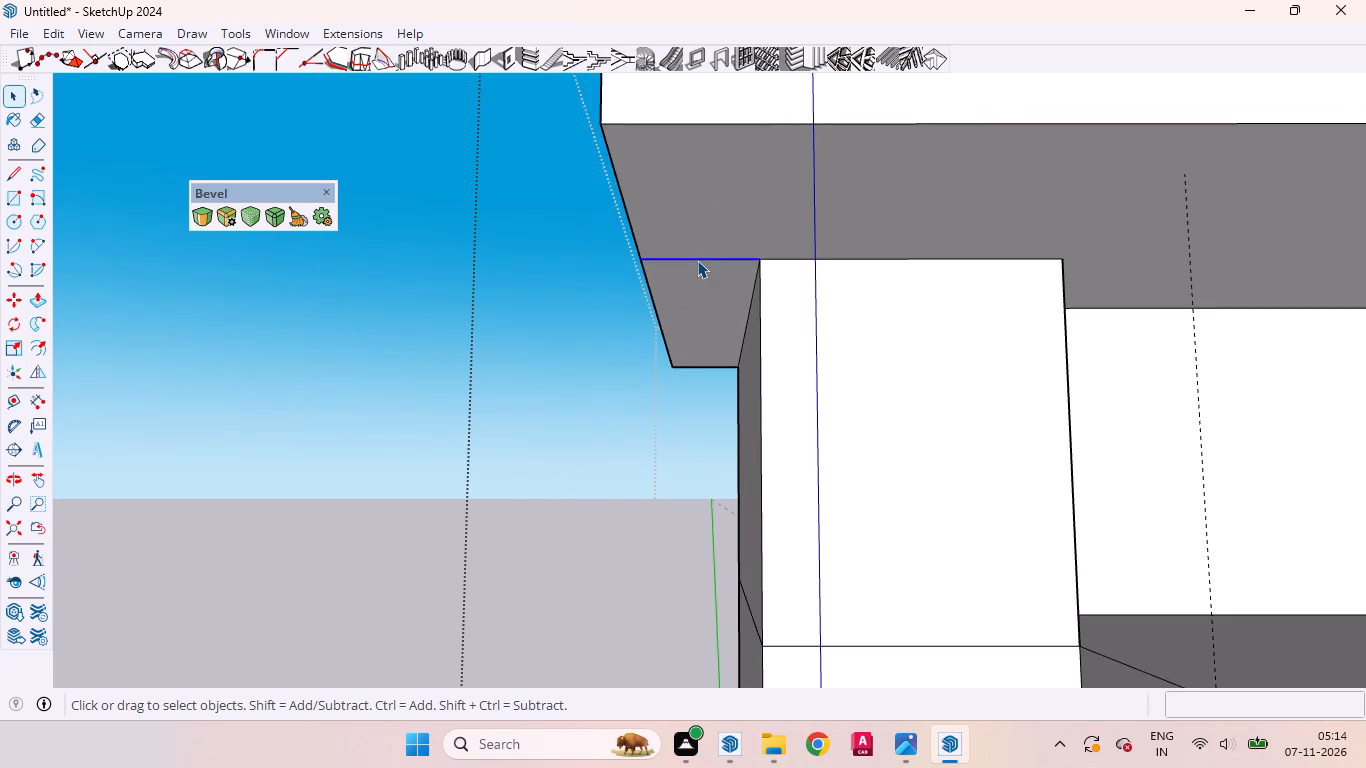
pyautogui.rightClick(697, 260)
pyautogui.click(719, 291)
# Erase the matching seam edge on the roof's underside at the front corner above the framed block's side.
pyautogui.scroll(-8, 593, 319)
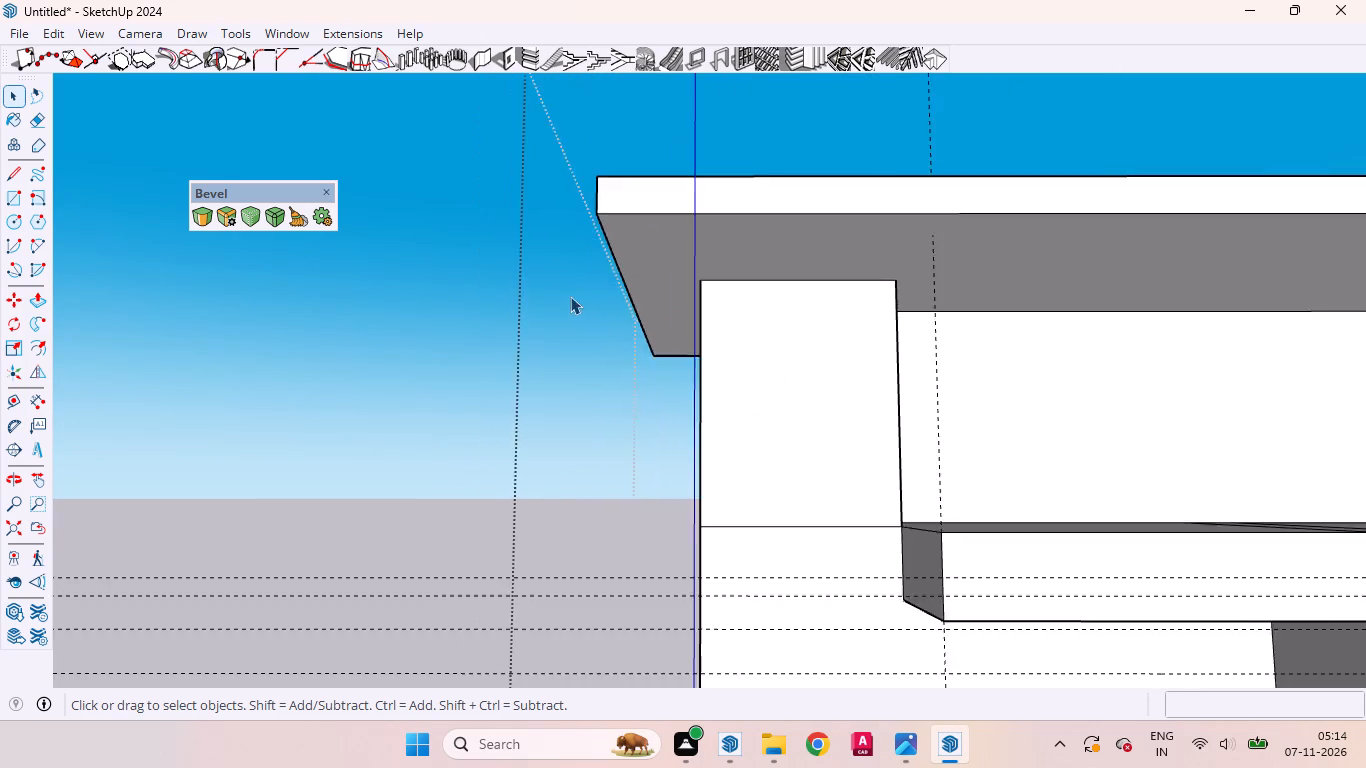
pyautogui.scroll(-3, 570, 296)
pyautogui.scroll(1, 568, 294)
pyautogui.scroll(-9, 566, 293)
pyautogui.scroll(13, 947, 302)
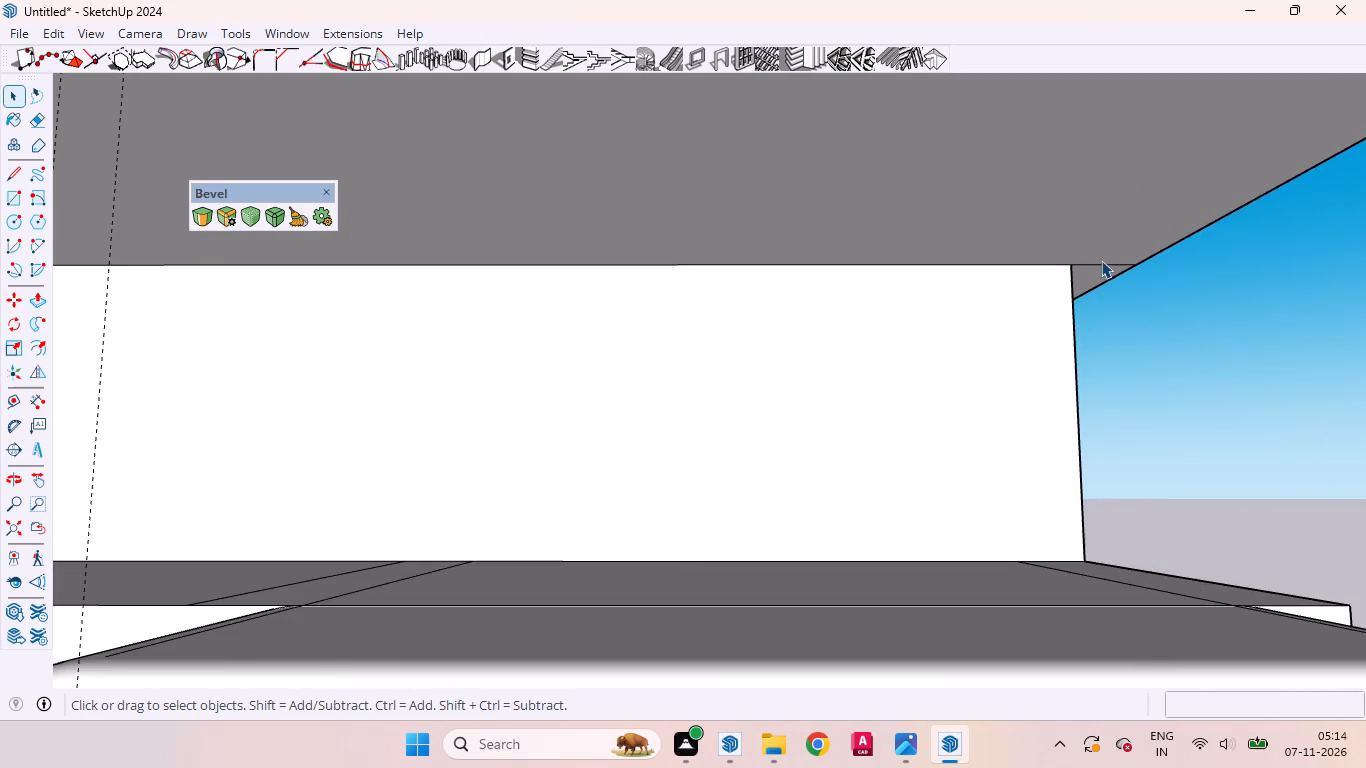
pyautogui.click(1099, 265)
pyautogui.rightClick(1099, 265)
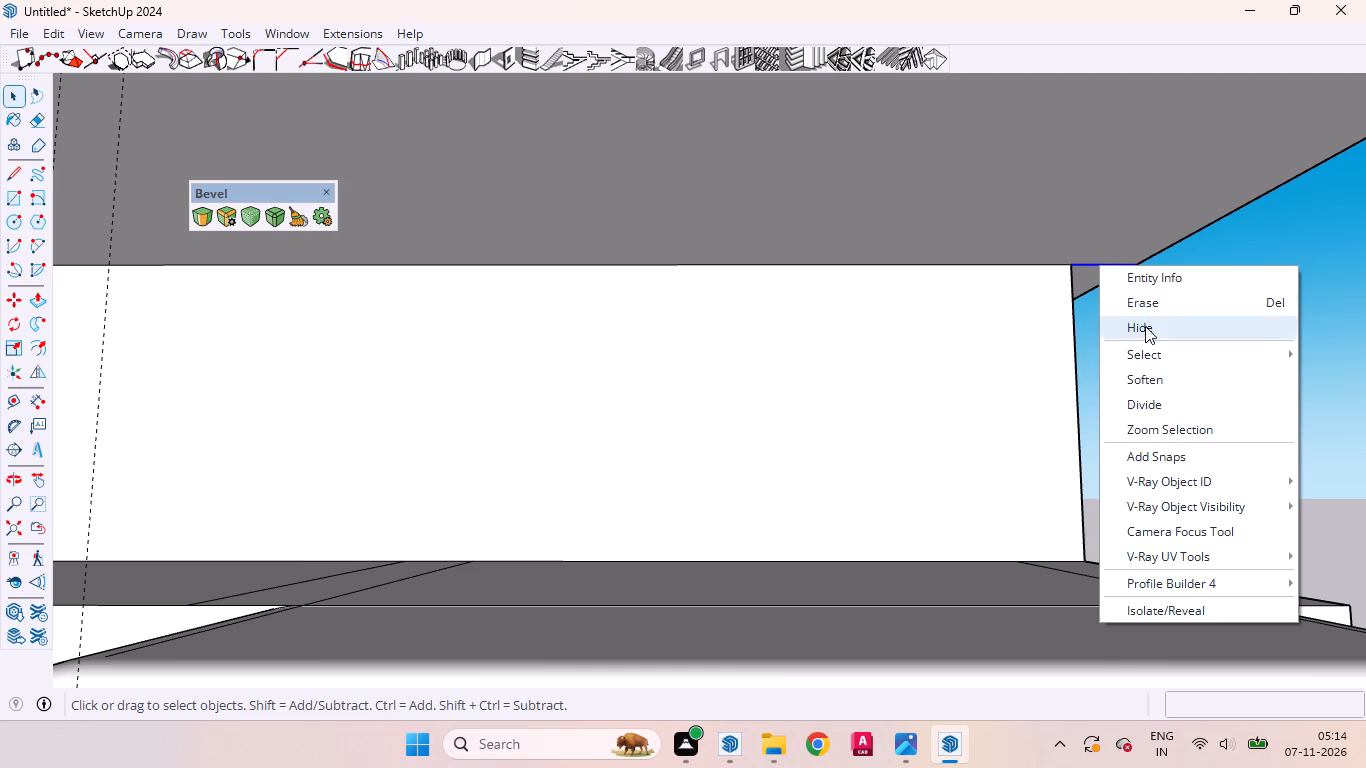
pyautogui.click(1152, 310)
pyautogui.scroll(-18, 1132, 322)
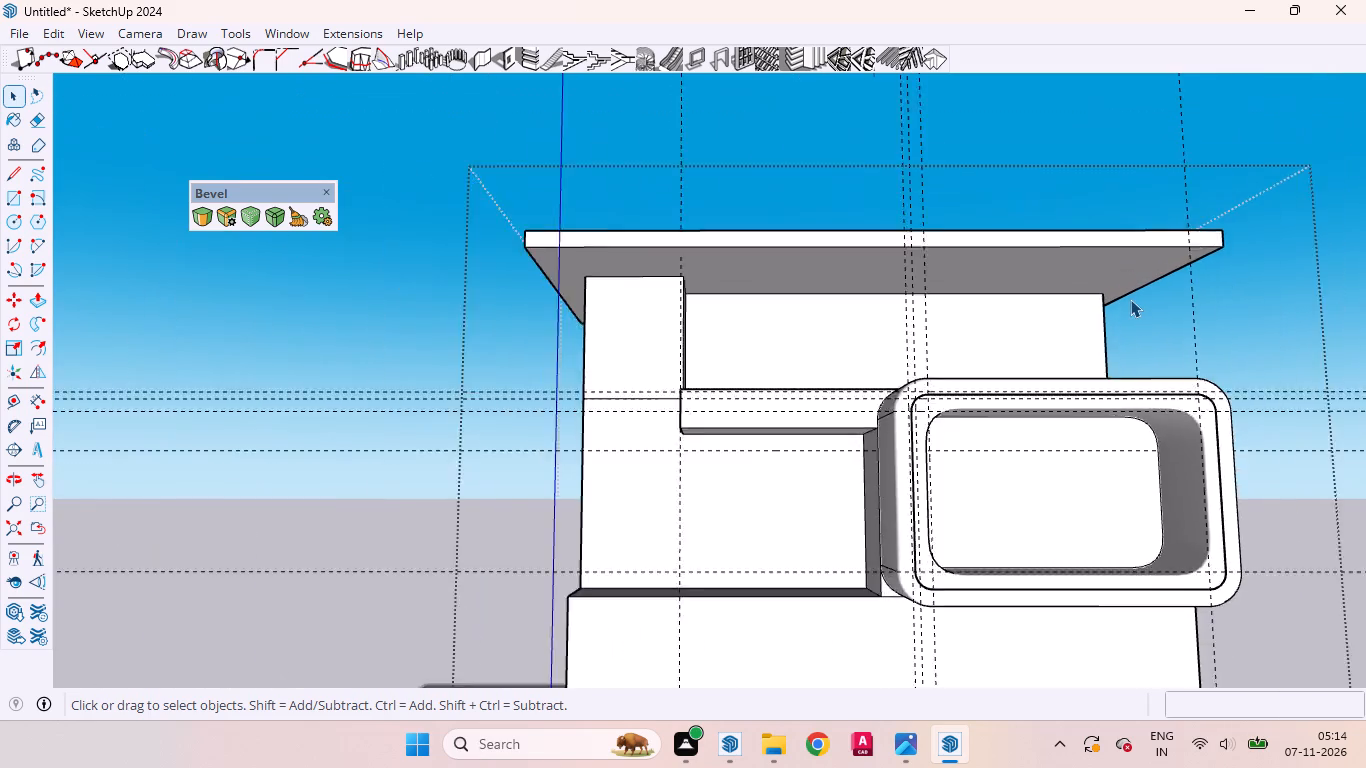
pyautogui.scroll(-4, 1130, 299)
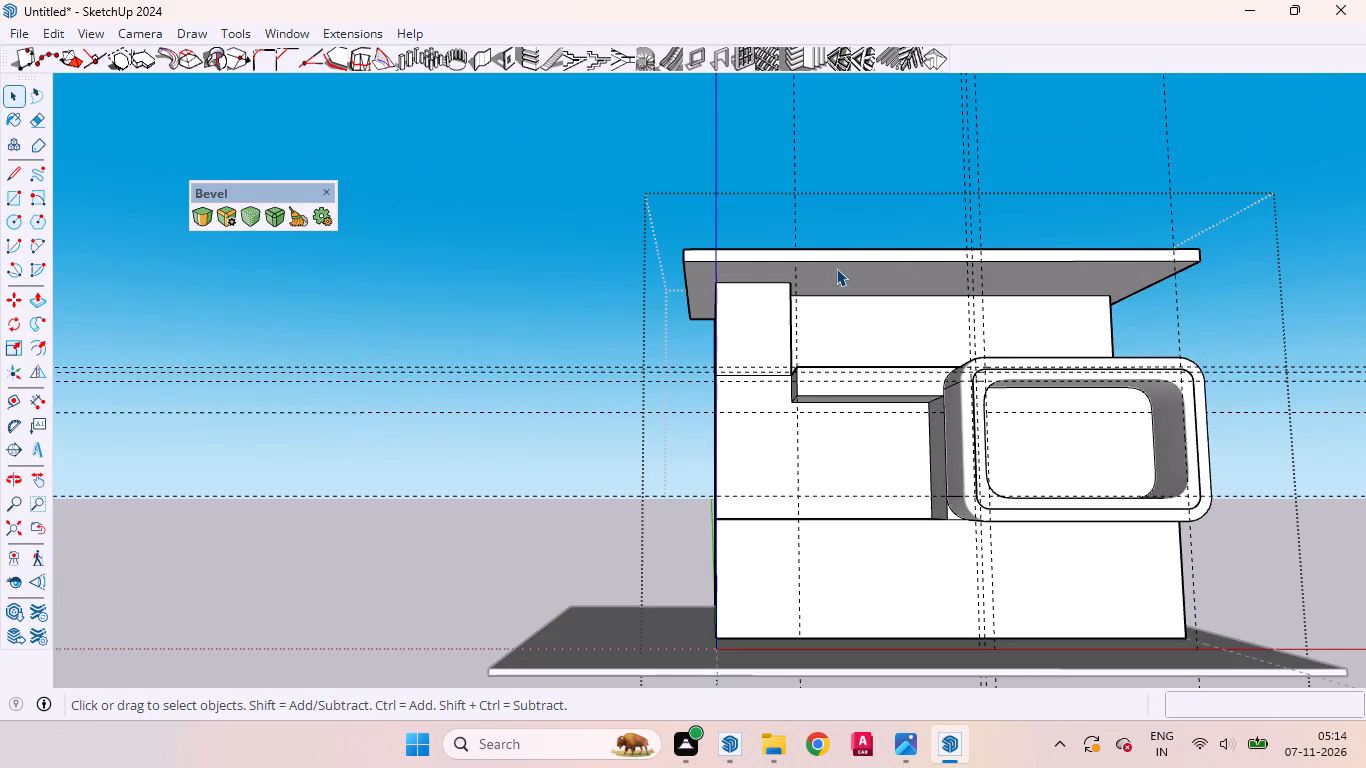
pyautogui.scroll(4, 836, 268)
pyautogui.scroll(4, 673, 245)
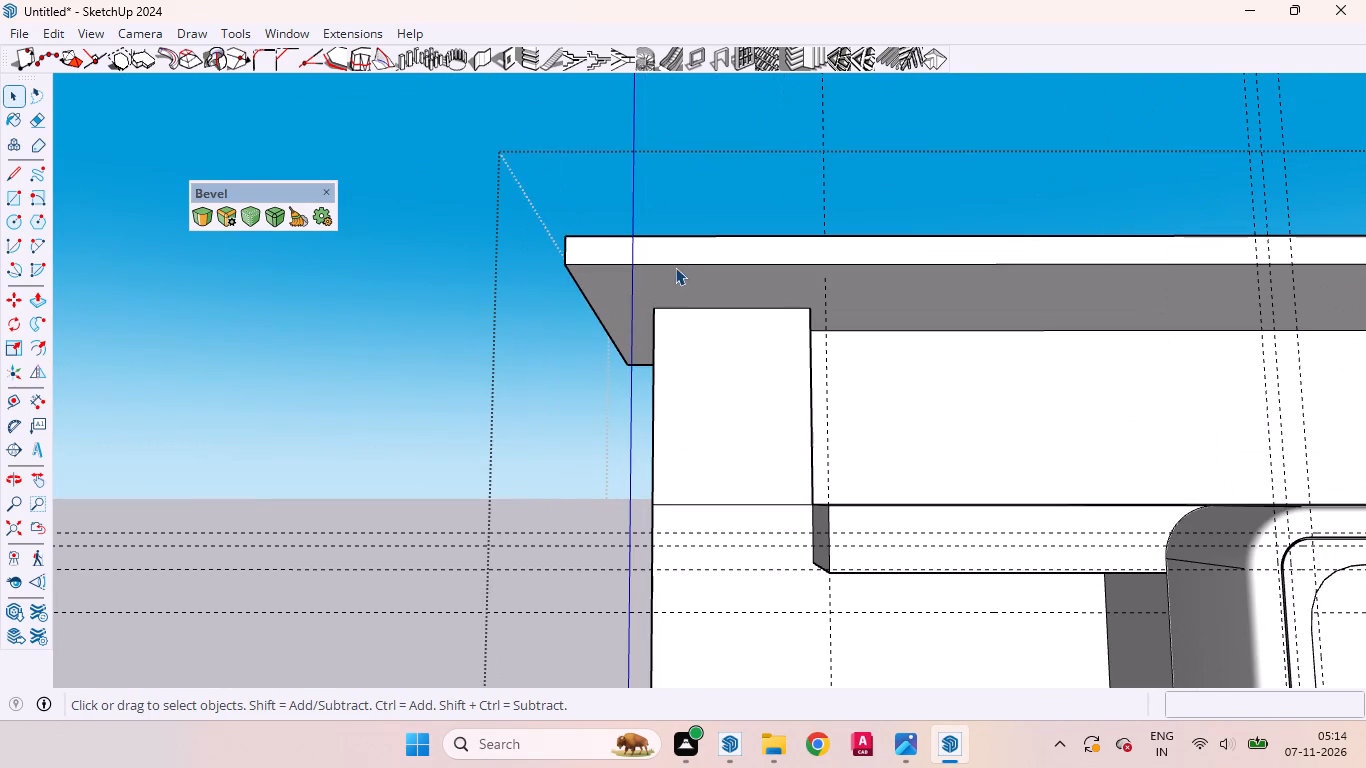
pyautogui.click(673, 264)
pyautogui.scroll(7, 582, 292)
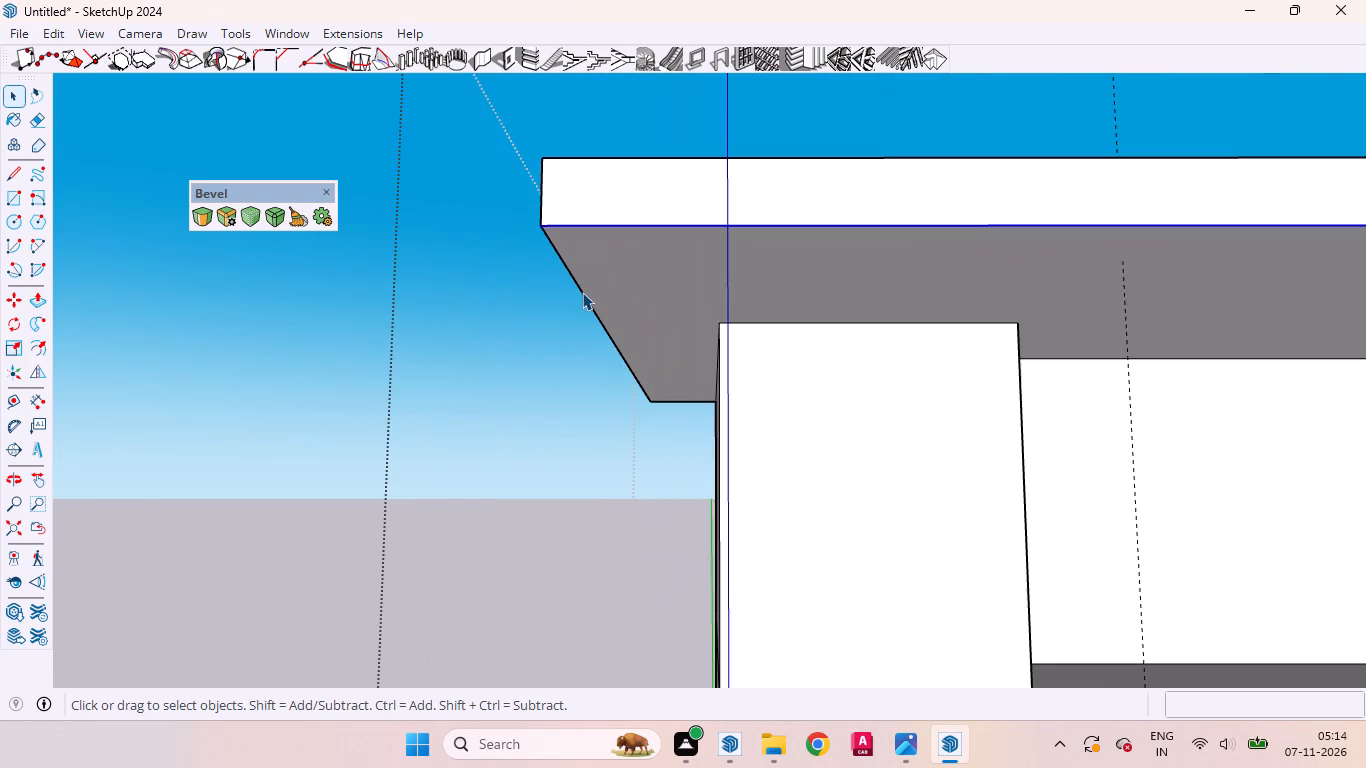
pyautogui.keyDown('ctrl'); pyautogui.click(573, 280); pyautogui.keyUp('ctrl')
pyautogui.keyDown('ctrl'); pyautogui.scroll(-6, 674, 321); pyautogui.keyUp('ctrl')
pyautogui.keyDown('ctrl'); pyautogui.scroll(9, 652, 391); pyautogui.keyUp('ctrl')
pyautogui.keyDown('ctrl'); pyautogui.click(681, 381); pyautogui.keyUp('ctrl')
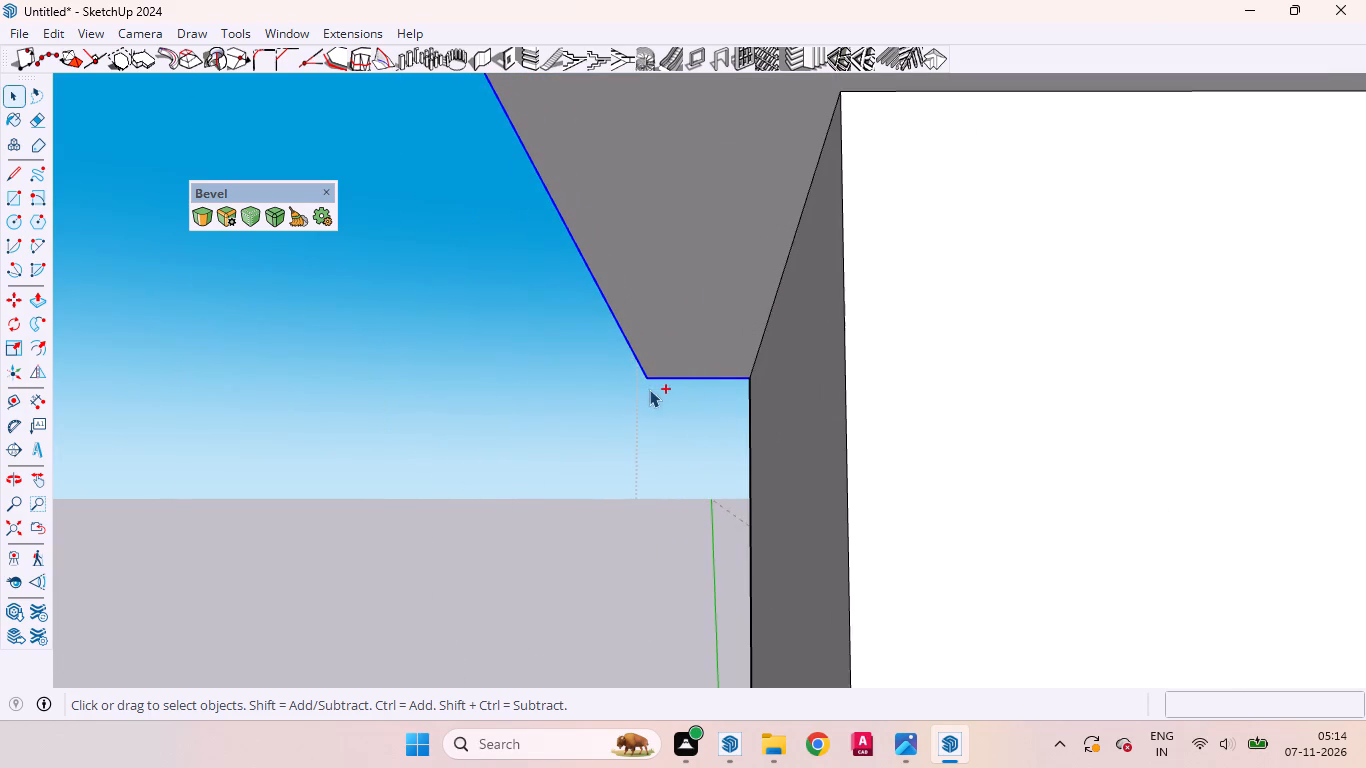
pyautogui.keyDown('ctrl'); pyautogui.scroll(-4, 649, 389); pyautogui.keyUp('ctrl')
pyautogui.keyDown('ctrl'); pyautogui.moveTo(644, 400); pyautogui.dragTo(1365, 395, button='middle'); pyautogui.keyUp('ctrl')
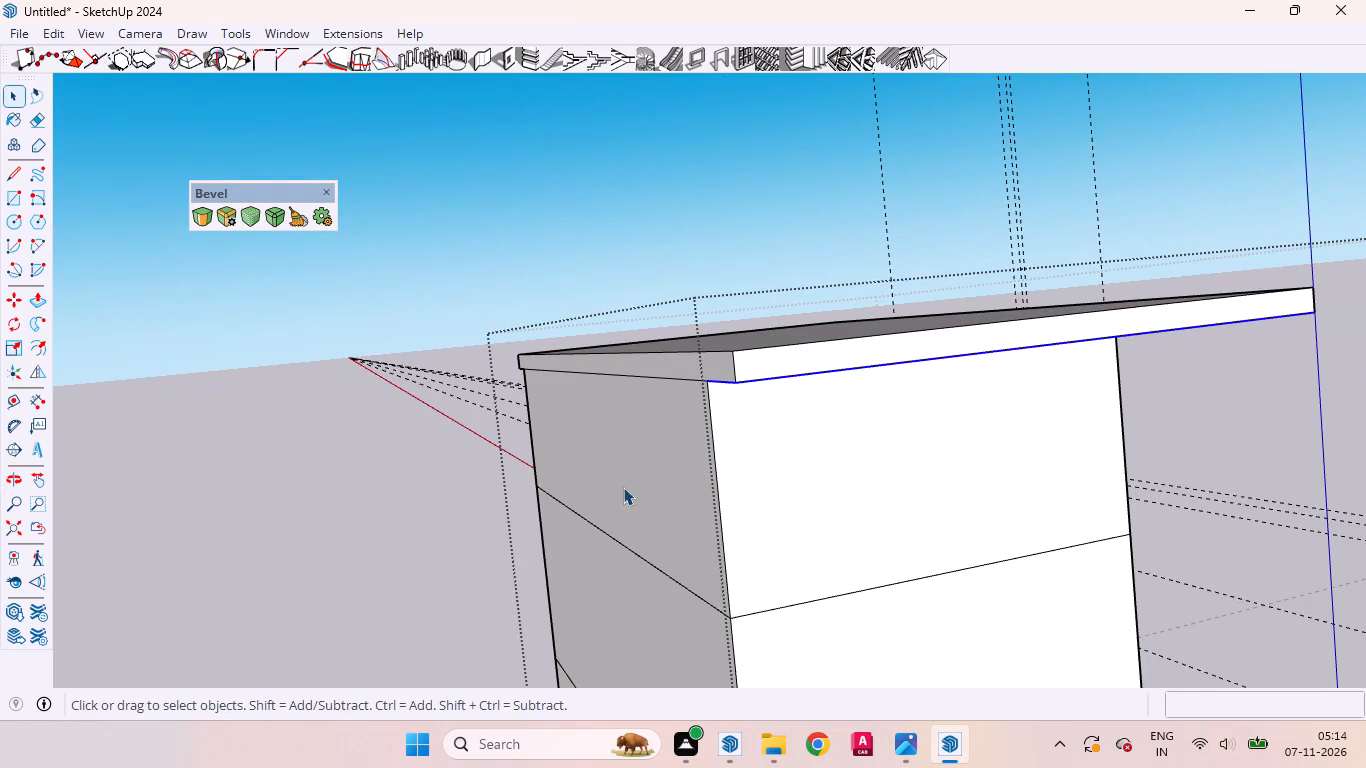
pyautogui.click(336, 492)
# Reopen the building group for editing and repeat the 24" outward Push/Pull on the roof's rear face.
pyautogui.scroll(5, 691, 365)
pyautogui.click(696, 366)
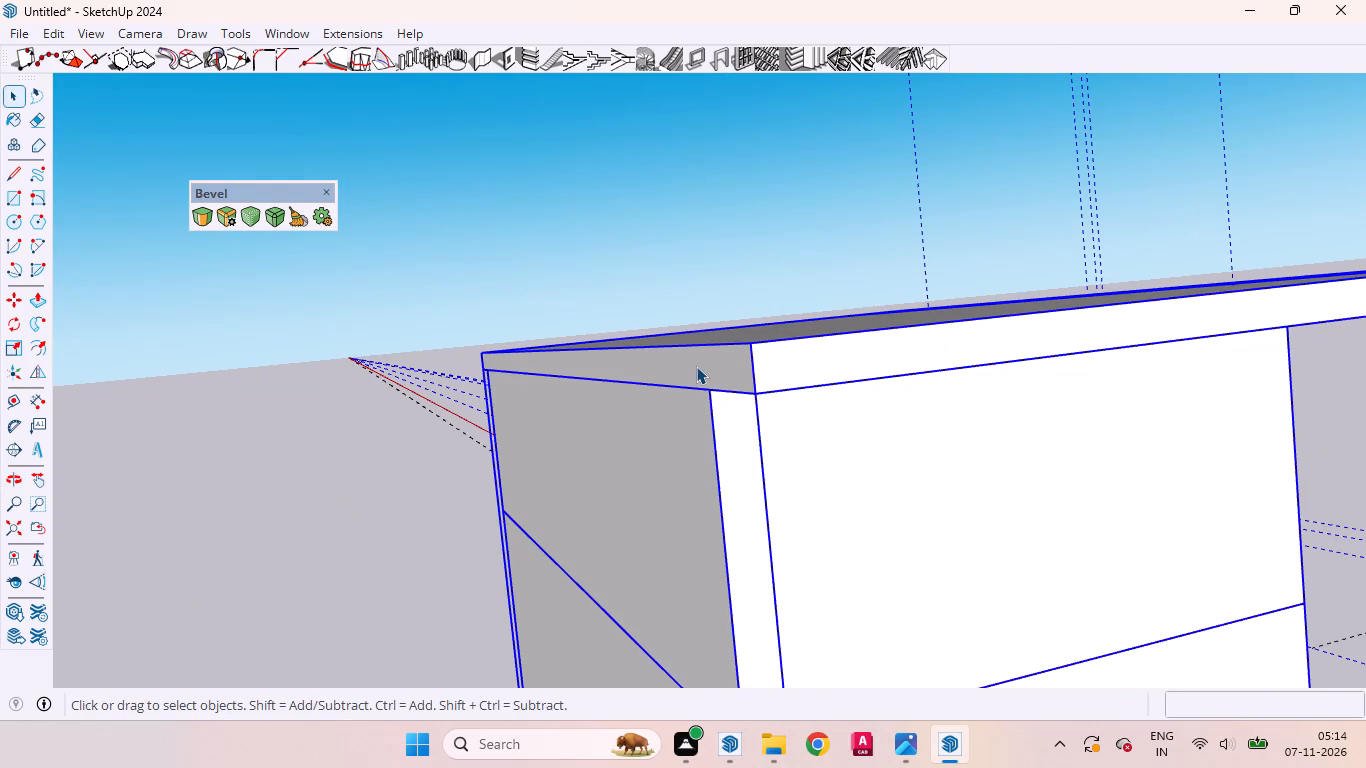
pyautogui.doubleClick(696, 366)
pyautogui.click(684, 365)
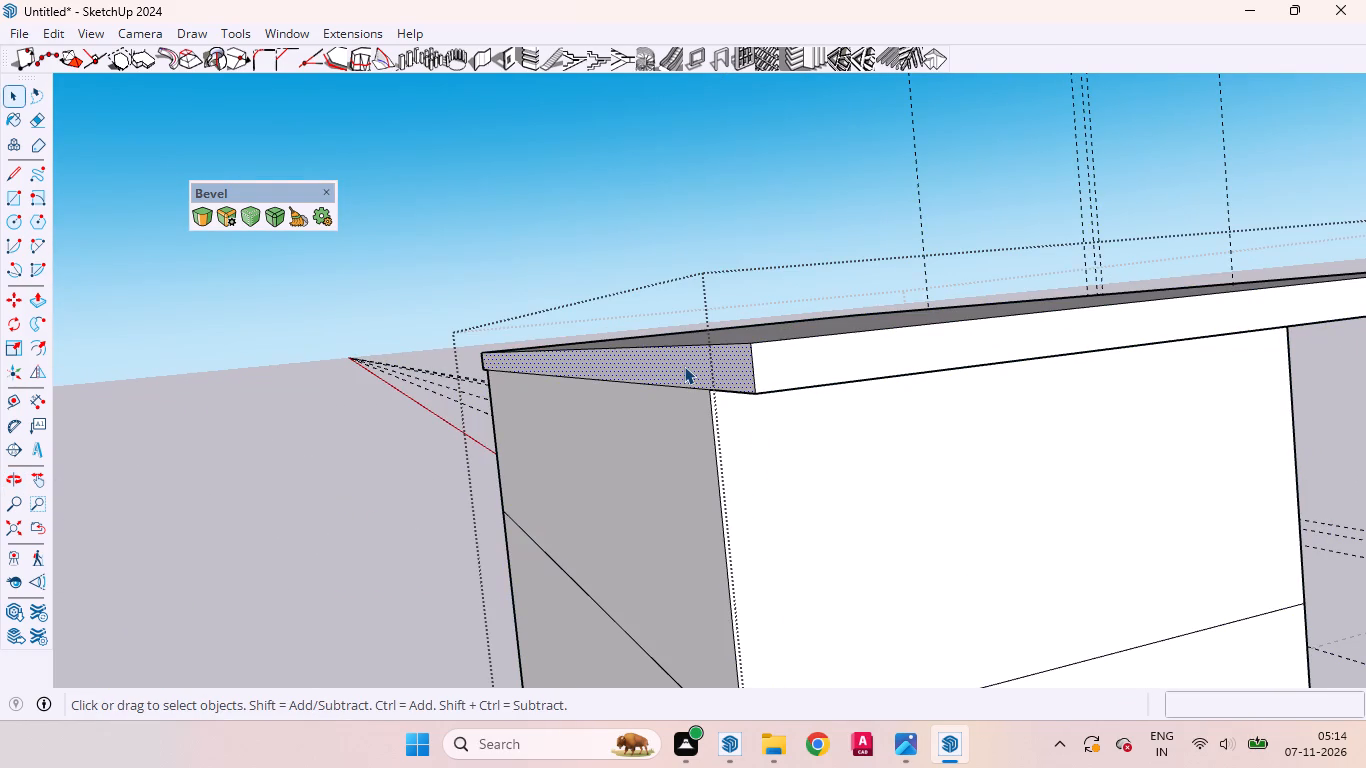
pyautogui.press('p')
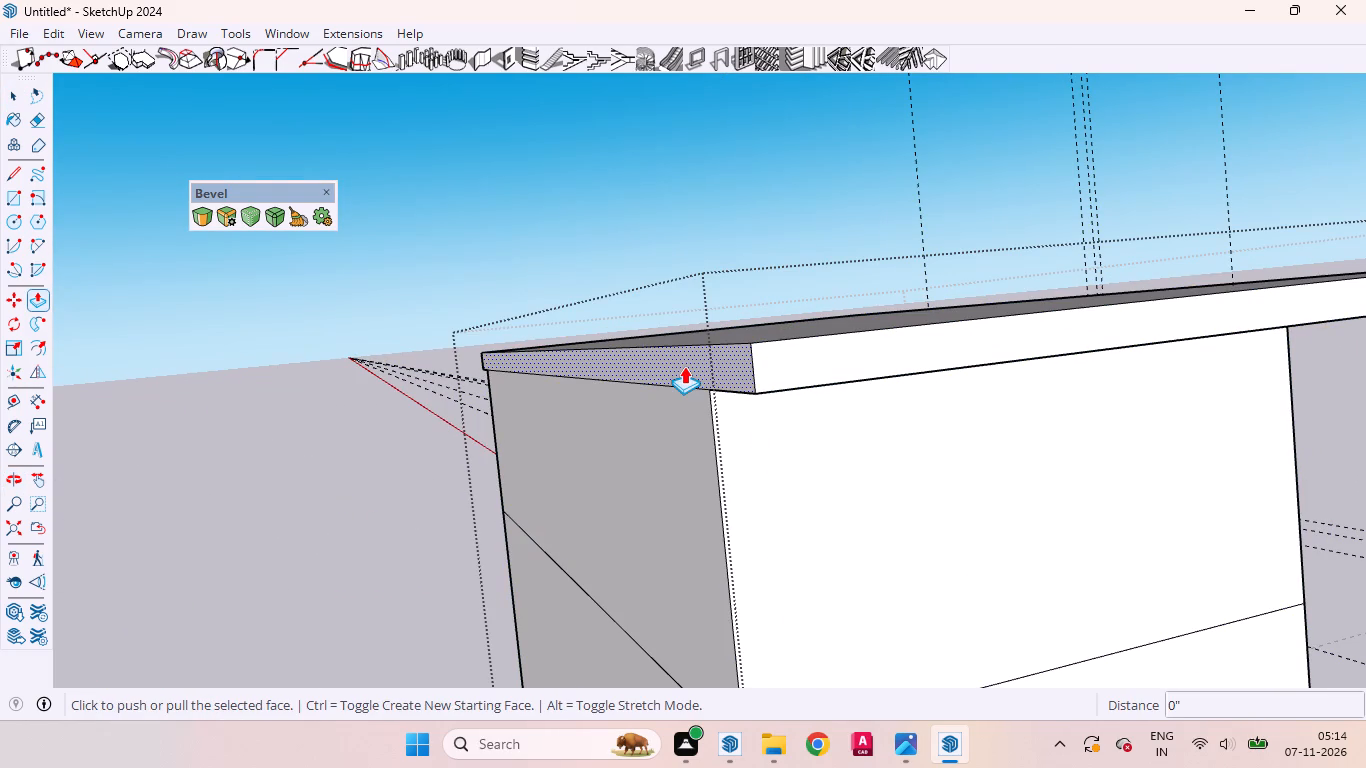
pyautogui.doubleClick(684, 366)
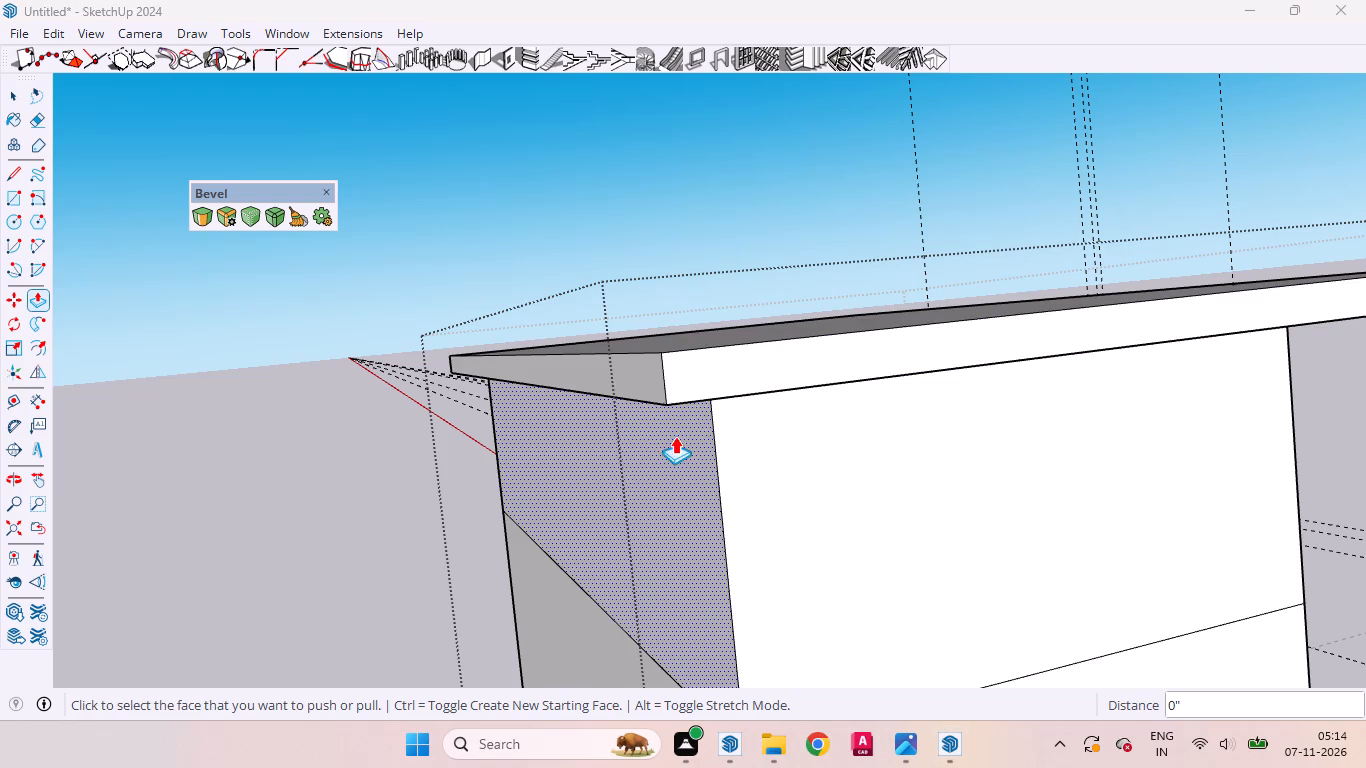
pyautogui.click(201, 330)
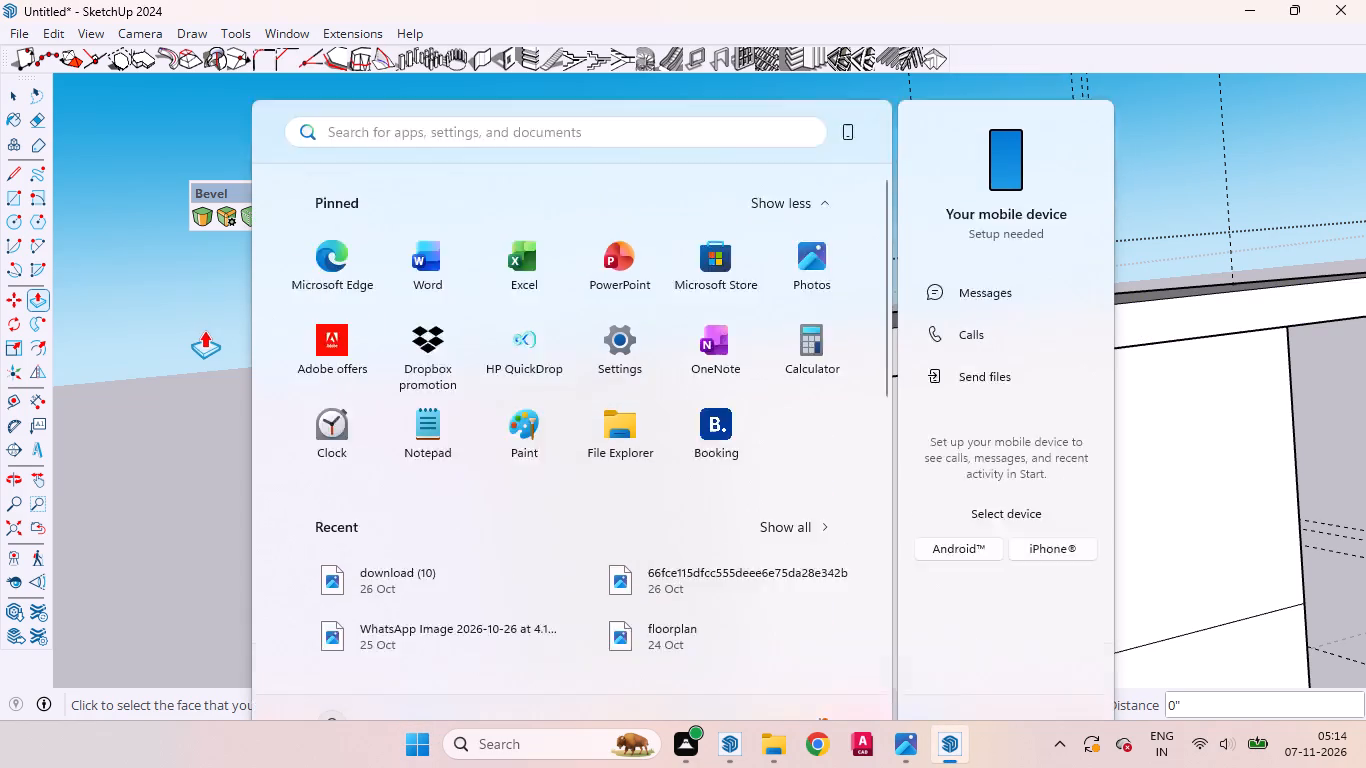
pyautogui.scroll(3, 662, 377)
pyautogui.scroll(-2, 664, 382)
pyautogui.scroll(4, 664, 382)
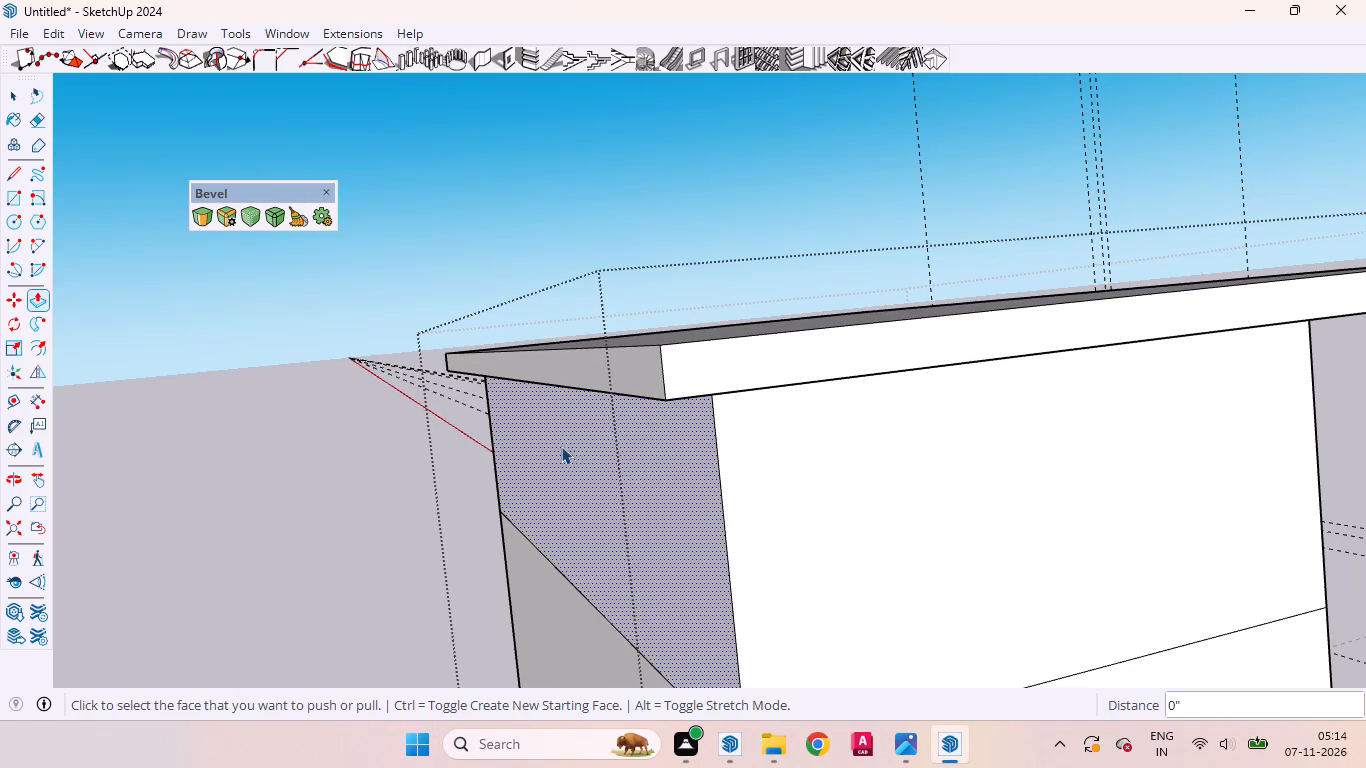
# Erase the seam edge on the roof's underside at the rear corner away from the framed block.
pyautogui.press('space')
pyautogui.scroll(5, 591, 420)
pyautogui.moveTo(705, 361); pyautogui.dragTo(792, 140, button='middle')
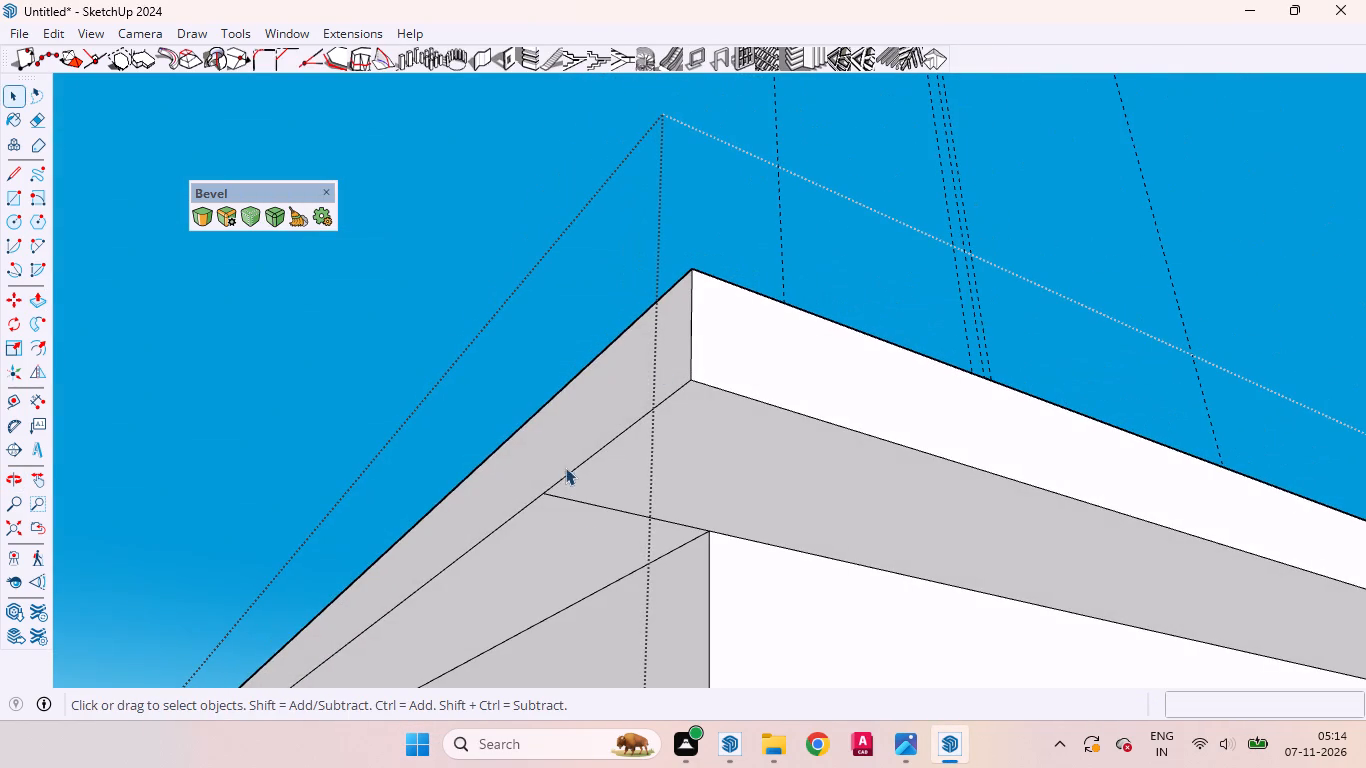
pyautogui.click(583, 502)
pyautogui.rightClick(583, 502)
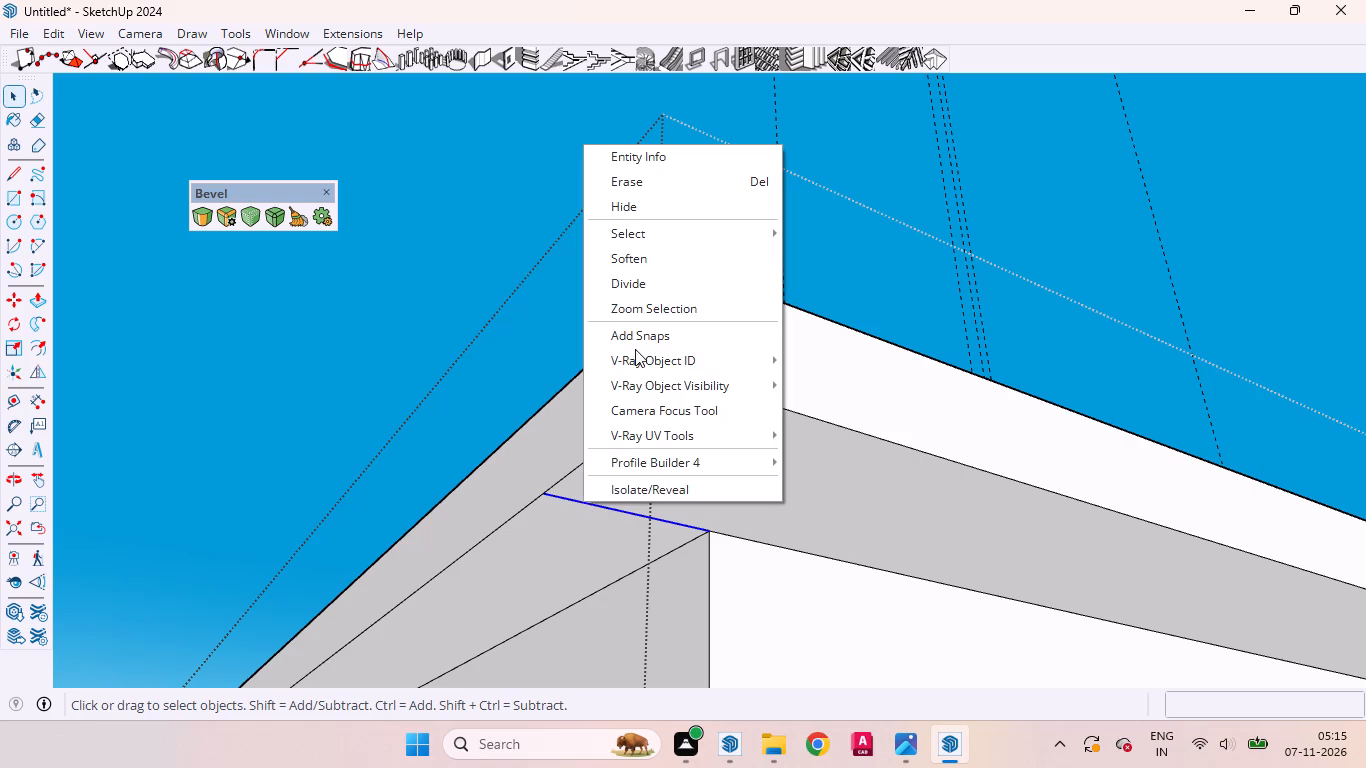
pyautogui.click(628, 190)
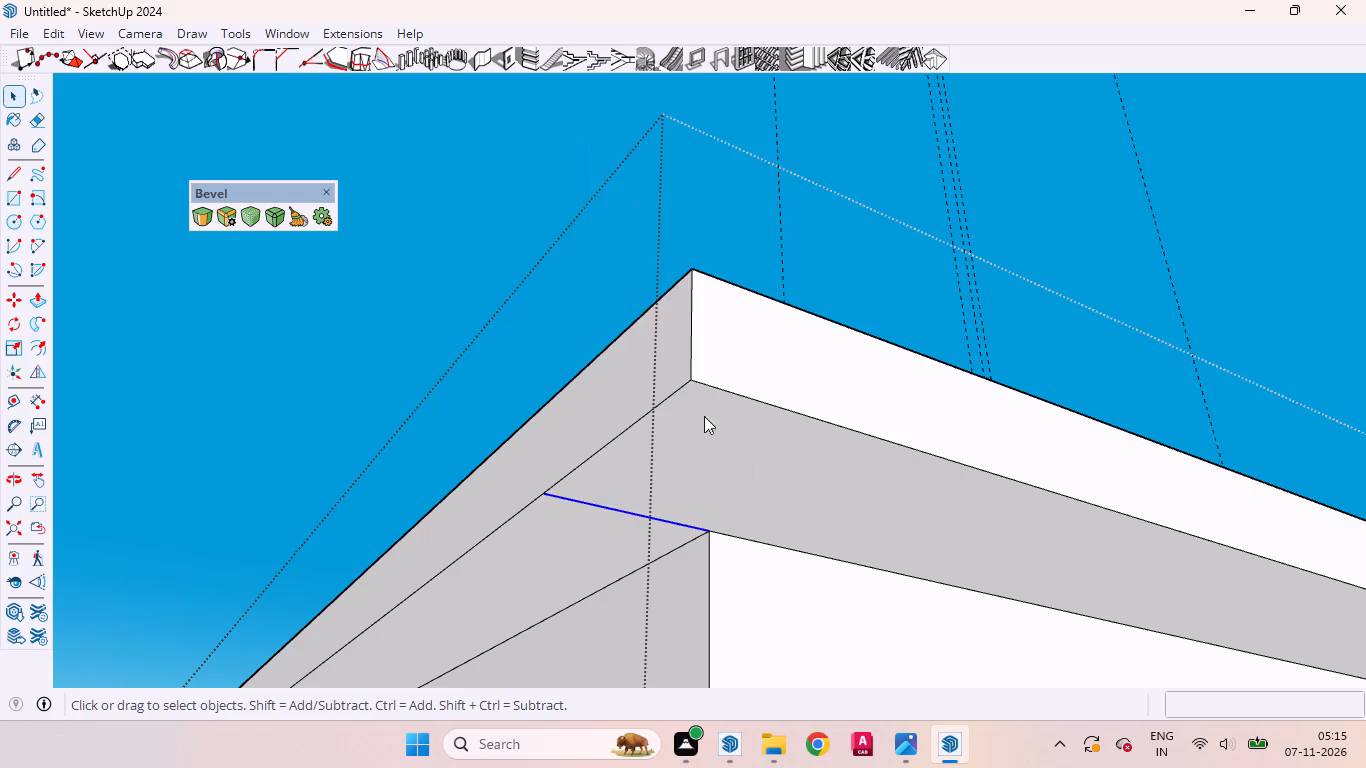
# Erase the seam edge on the roof's underside at the rear corner on the framed block's side.
pyautogui.moveTo(718, 458); pyautogui.dragTo(1110, 381, button='middle')
pyautogui.scroll(-8, 1135, 398)
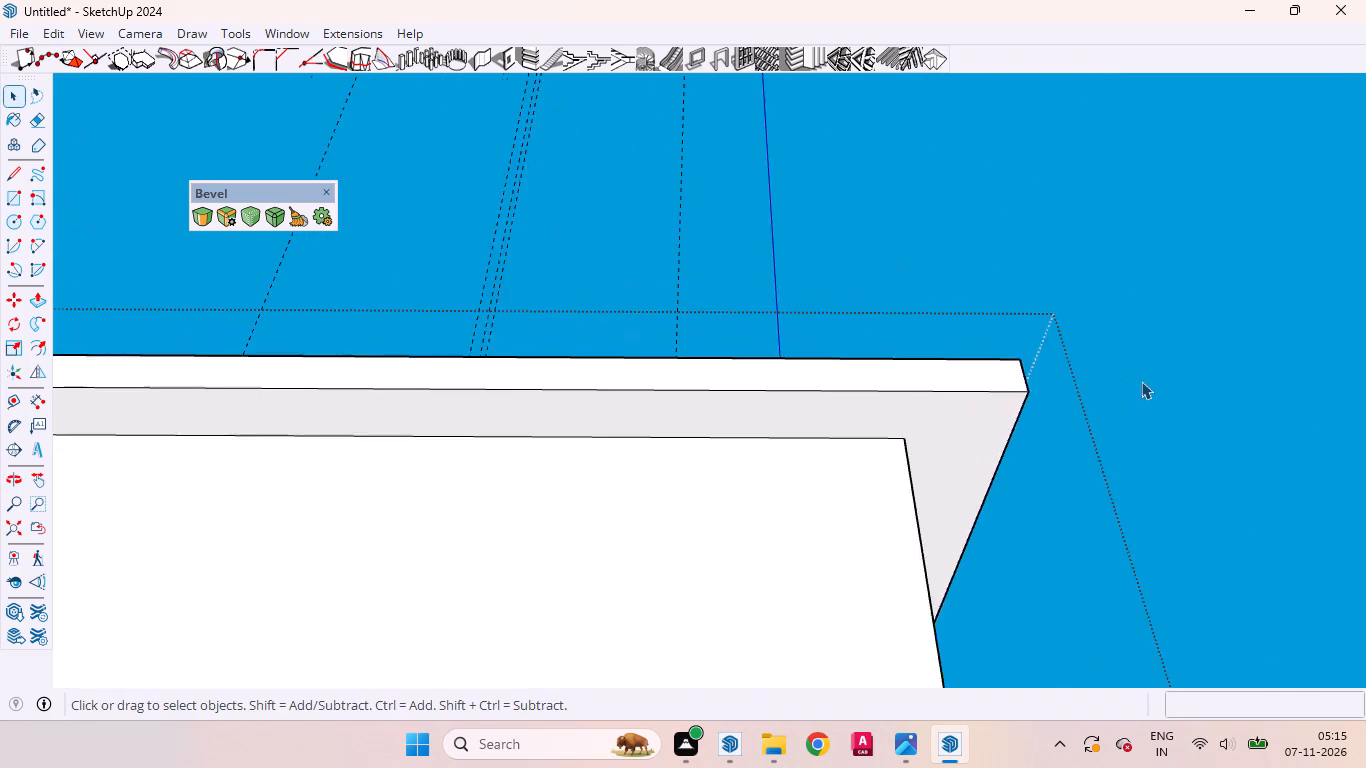
pyautogui.scroll(-9, 1141, 381)
pyautogui.scroll(1, 1166, 393)
pyautogui.scroll(-8, 1167, 394)
pyautogui.scroll(7, 484, 451)
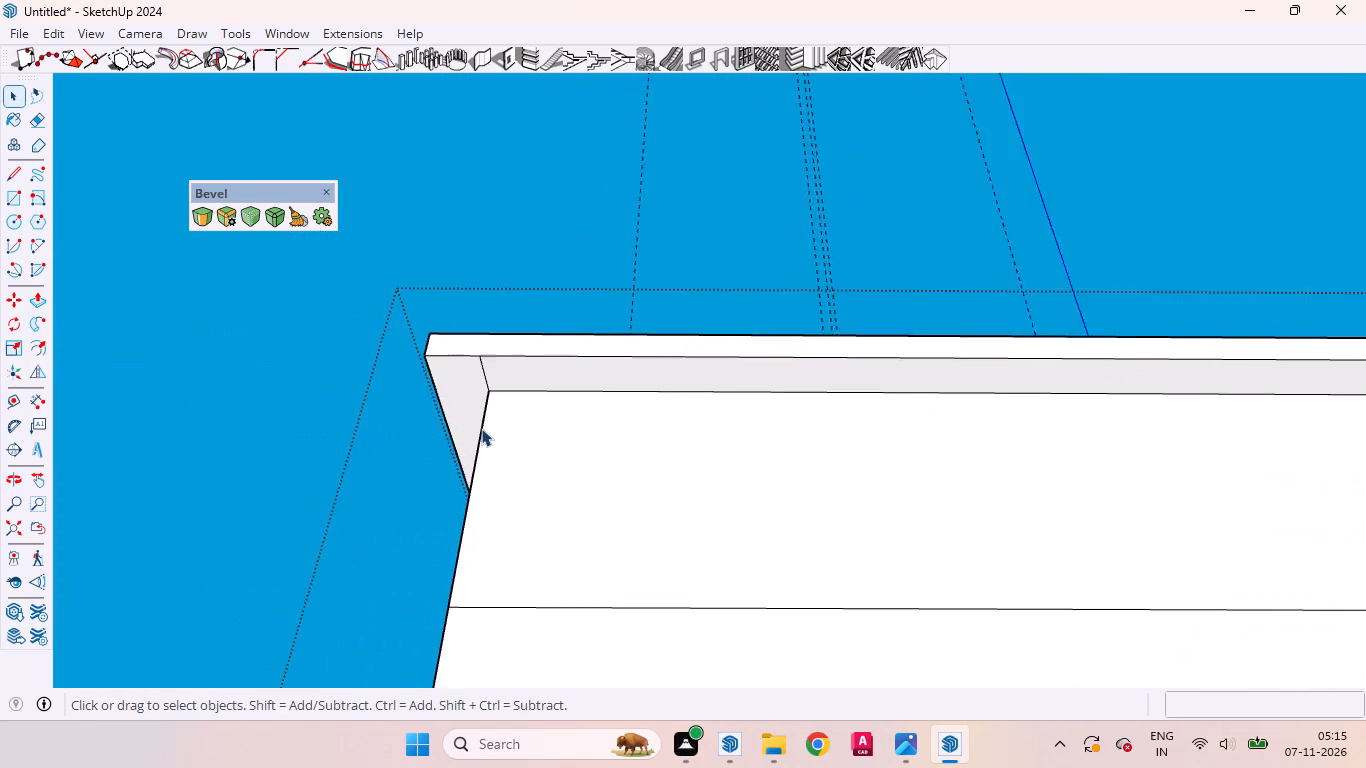
pyautogui.scroll(10, 481, 428)
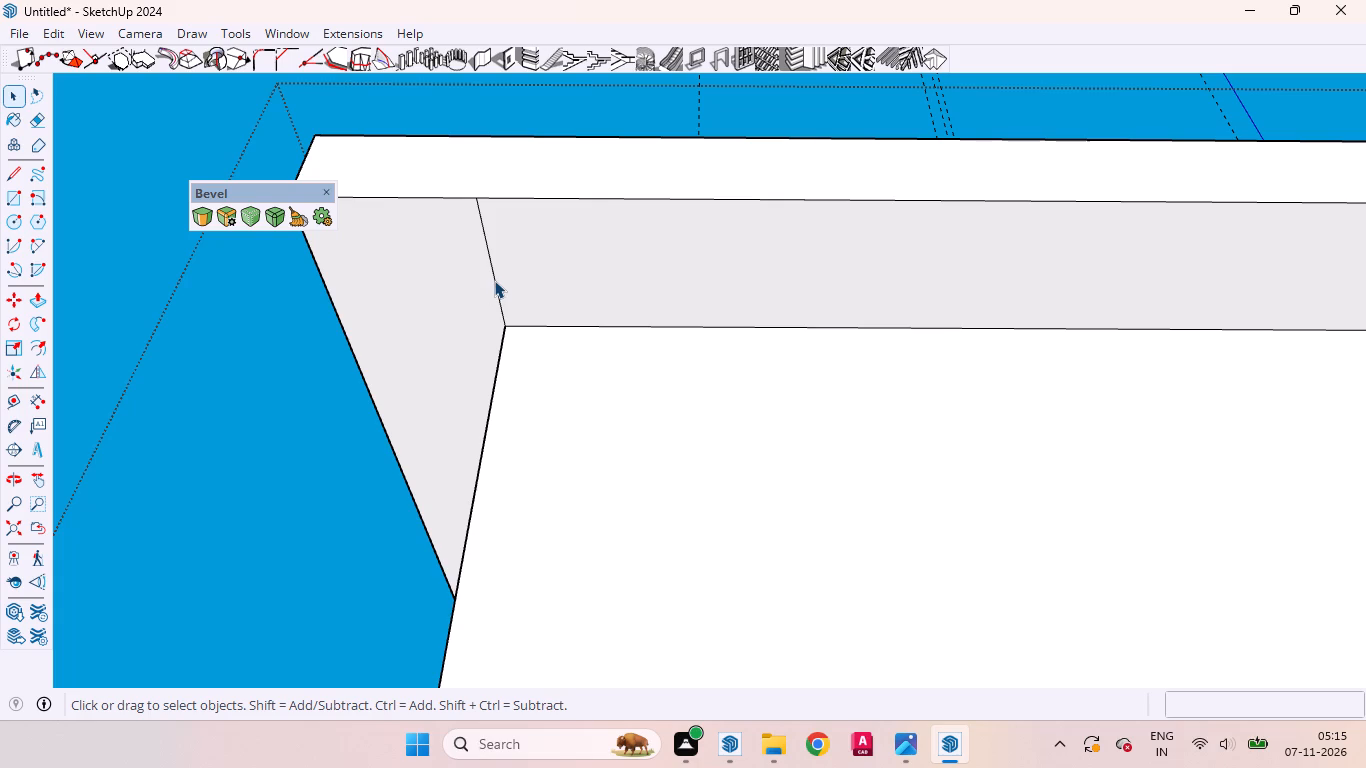
pyautogui.click(494, 280)
pyautogui.rightClick(494, 280)
pyautogui.click(542, 317)
# Push/Pull the roof's side face opposite the framed block about 2' 9 7/8" inward to the wall face below.
pyautogui.scroll(-1, 526, 416)
pyautogui.scroll(1, 526, 416)
pyautogui.scroll(-20, 526, 416)
pyautogui.moveTo(715, 422); pyautogui.dragTo(260, 547, button='middle')
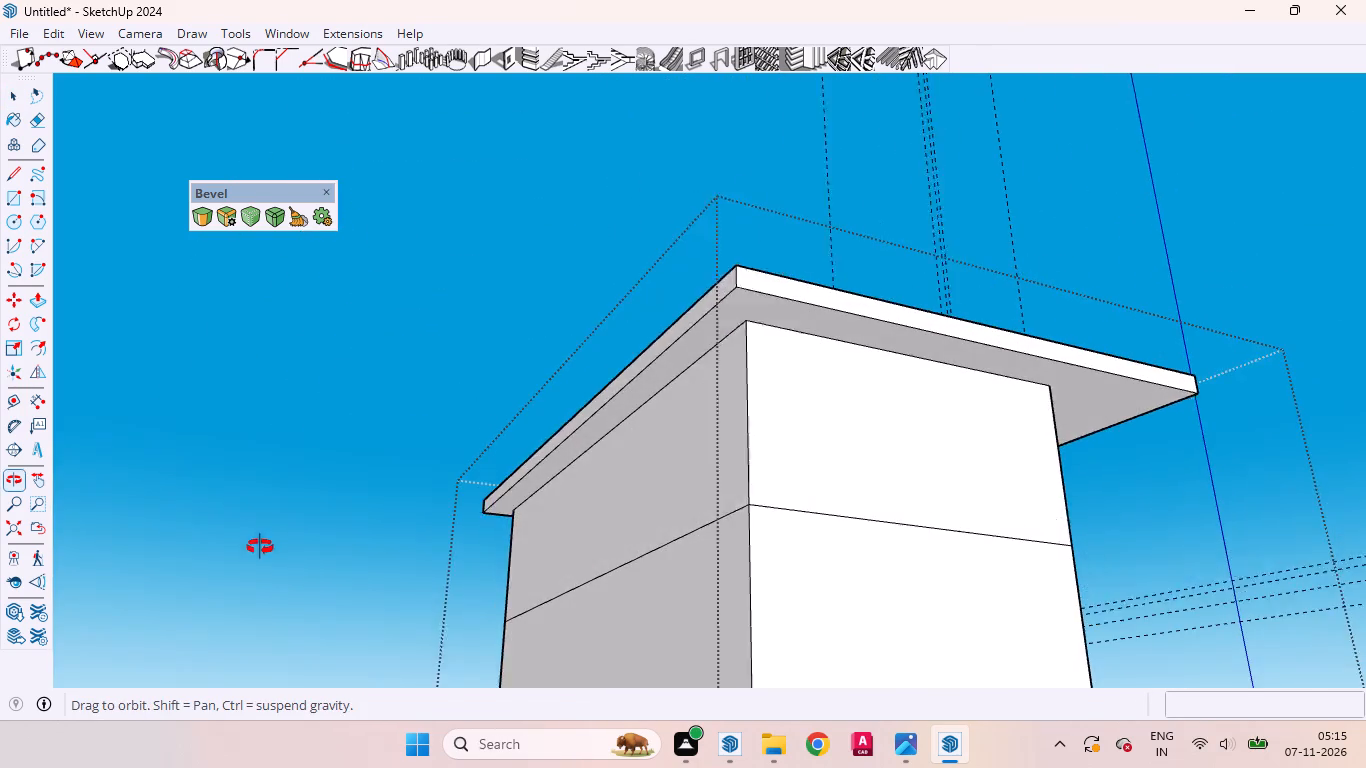
pyautogui.moveTo(260, 547); pyautogui.dragTo(259, 547, button='middle')
pyautogui.scroll(9, 785, 264)
pyautogui.click(695, 411)
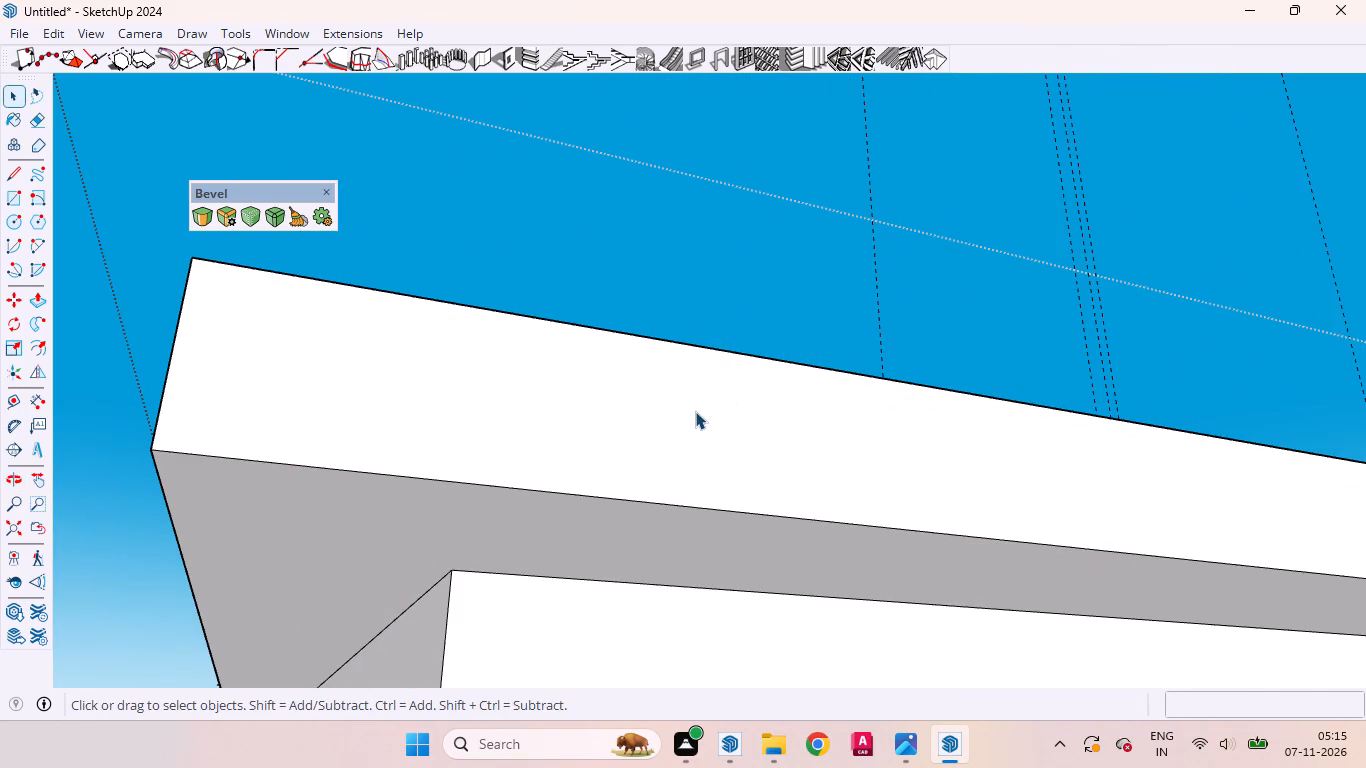
pyautogui.press('p')
pyautogui.click(694, 411)
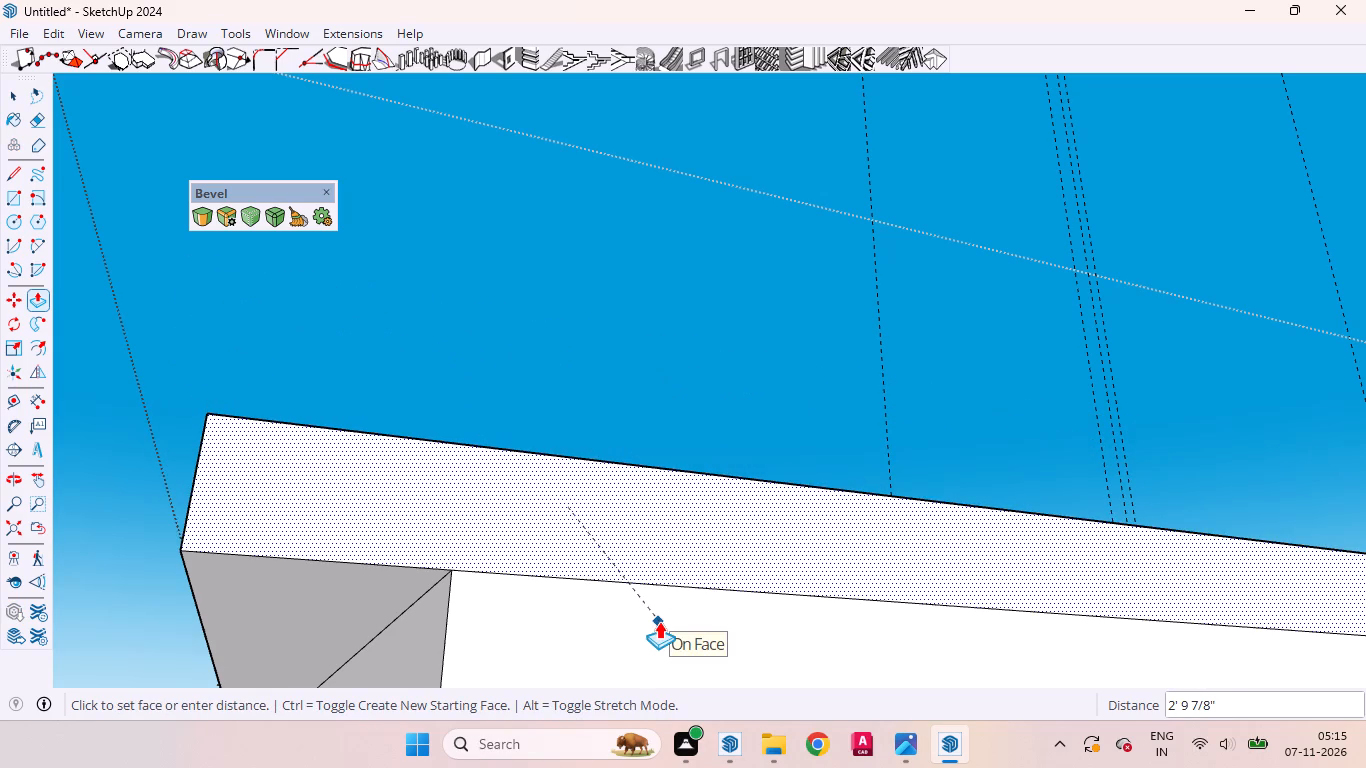
pyautogui.click(659, 621)
# Push/Pull that same roof side face 24" outward from the wall.
pyautogui.moveTo(639, 527); pyautogui.dragTo(663, 533)
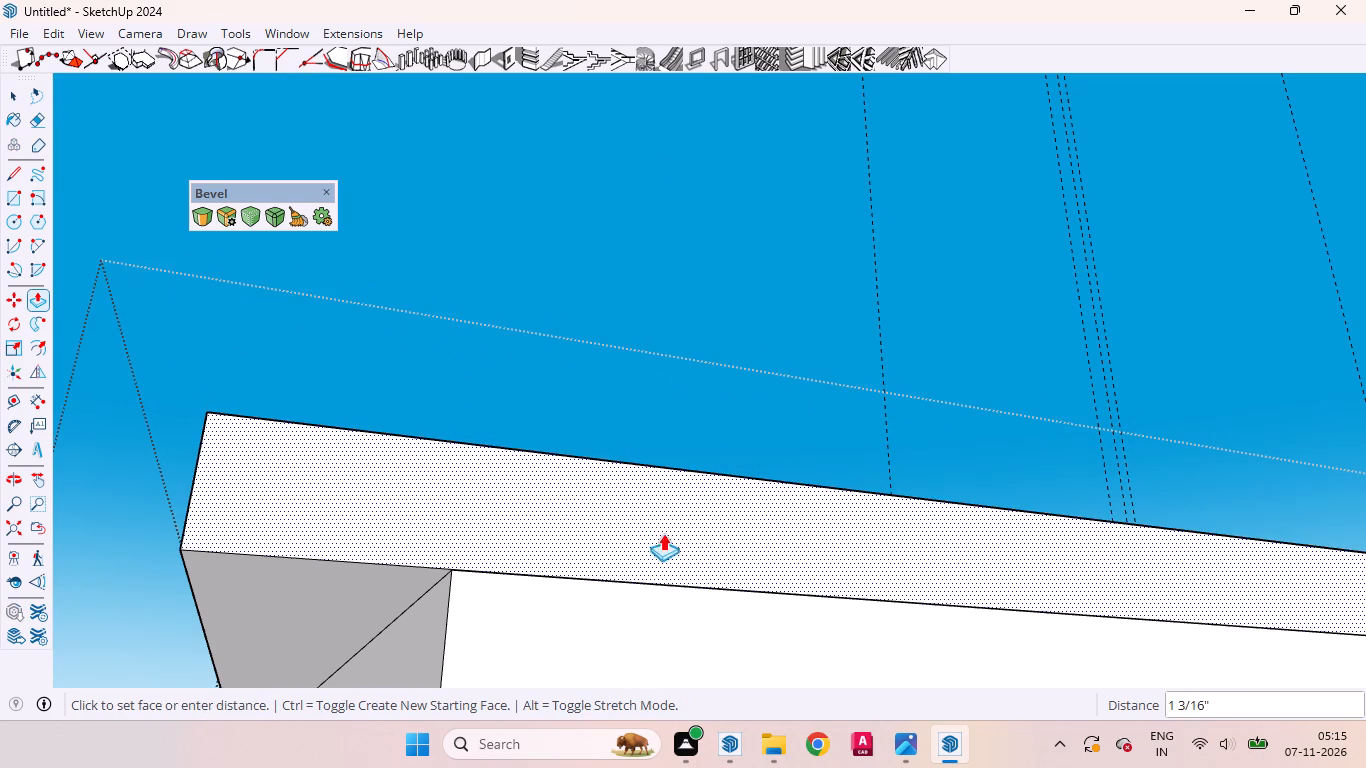
pyautogui.moveTo(663, 533); pyautogui.dragTo(677, 532)
pyautogui.write('24')
pyautogui.press('Return')
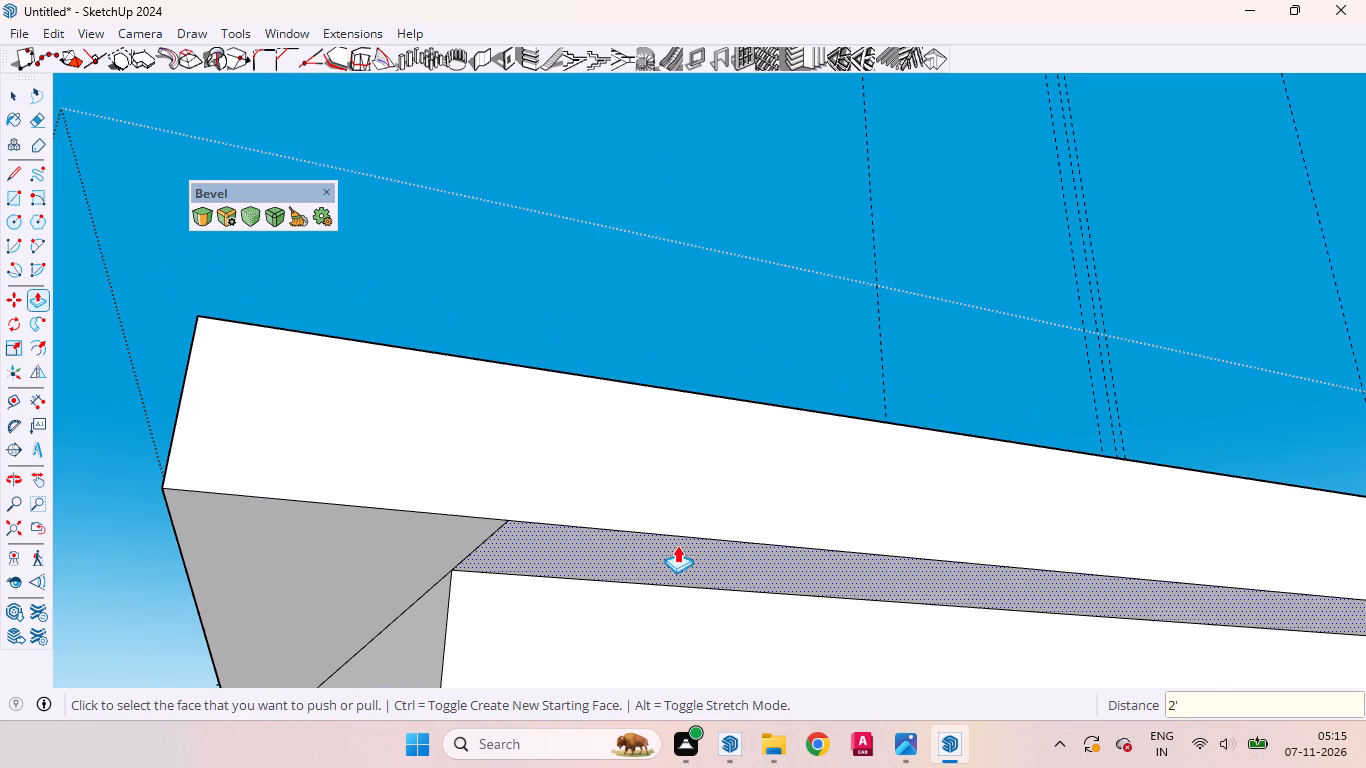
pyautogui.press('space')
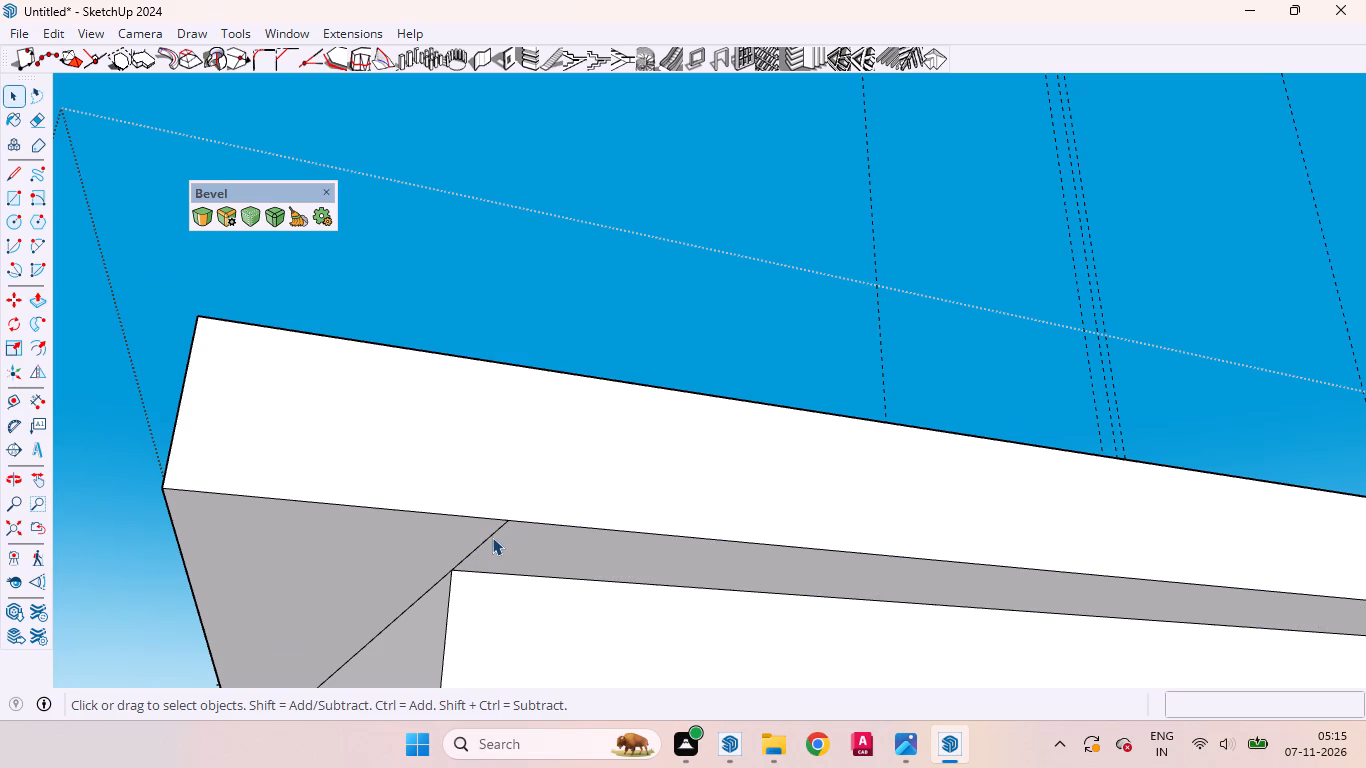
# Erase the seam edge on that side overhang's underside at the rear corner.
pyautogui.click(492, 537)
pyautogui.rightClick(490, 537)
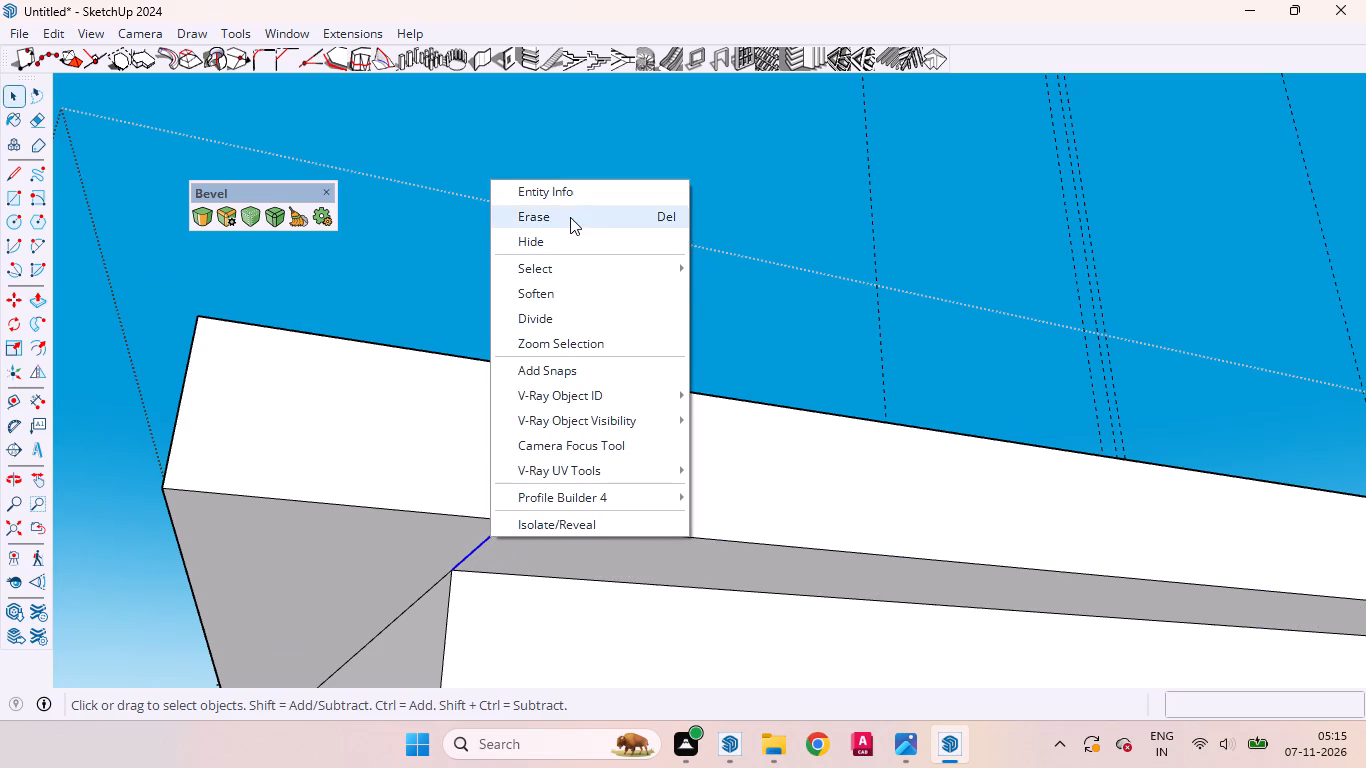
pyautogui.click(570, 217)
# Erase the seam edge on that same side overhang's underside at the corner nearer the terrace.
pyautogui.scroll(-16, 477, 427)
pyautogui.scroll(5, 838, 483)
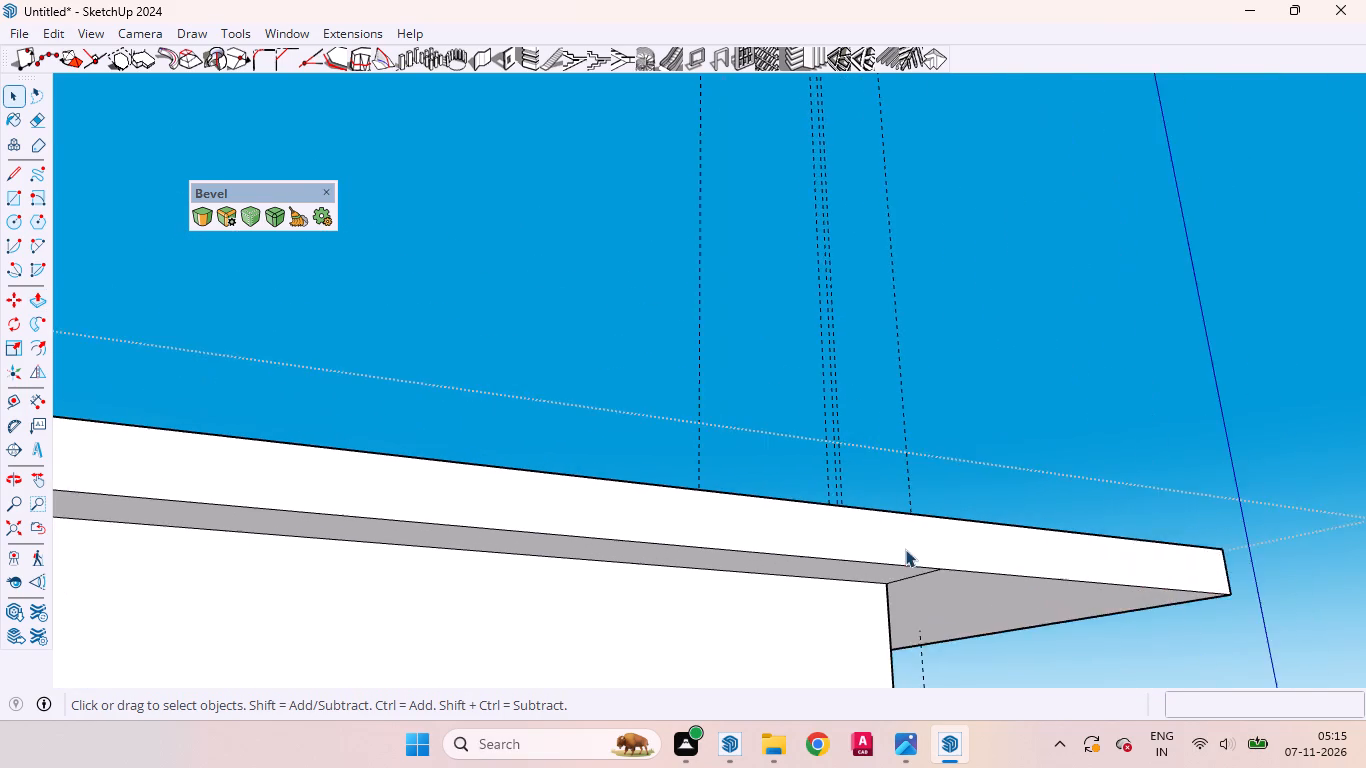
pyautogui.scroll(4, 905, 549)
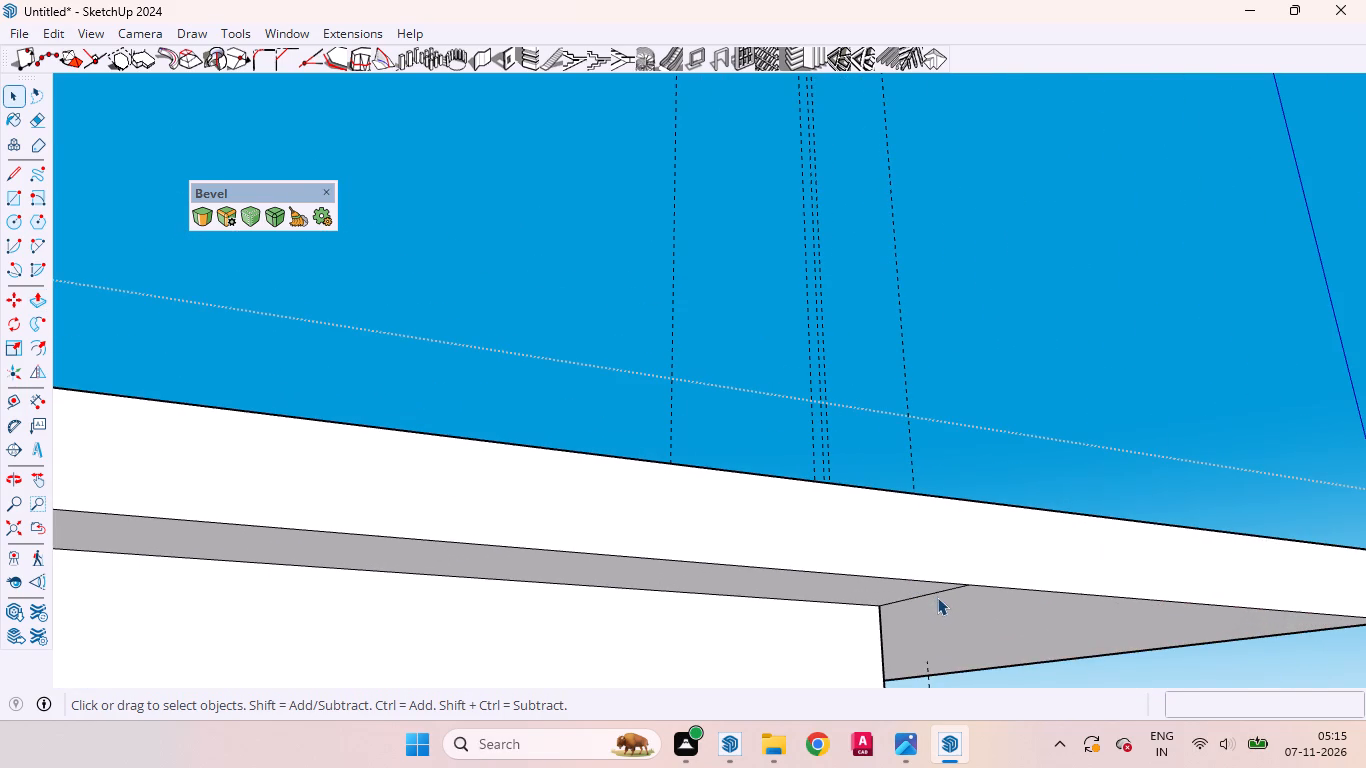
pyautogui.click(937, 598)
pyautogui.moveTo(913, 599); pyautogui.dragTo(785, 511, button='middle')
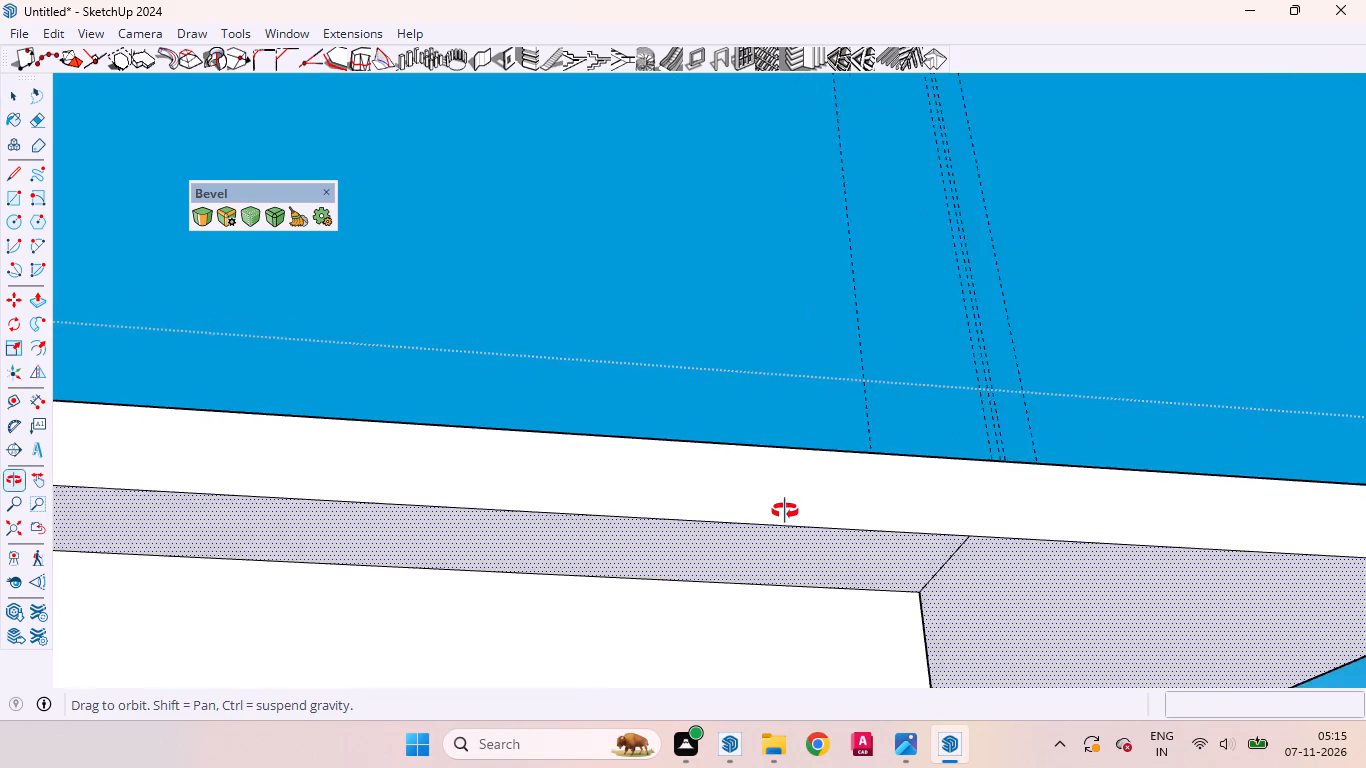
pyautogui.moveTo(785, 511); pyautogui.dragTo(775, 503, button='middle')
pyautogui.scroll(1, 783, 502)
pyautogui.scroll(3, 1030, 544)
pyautogui.click(953, 553)
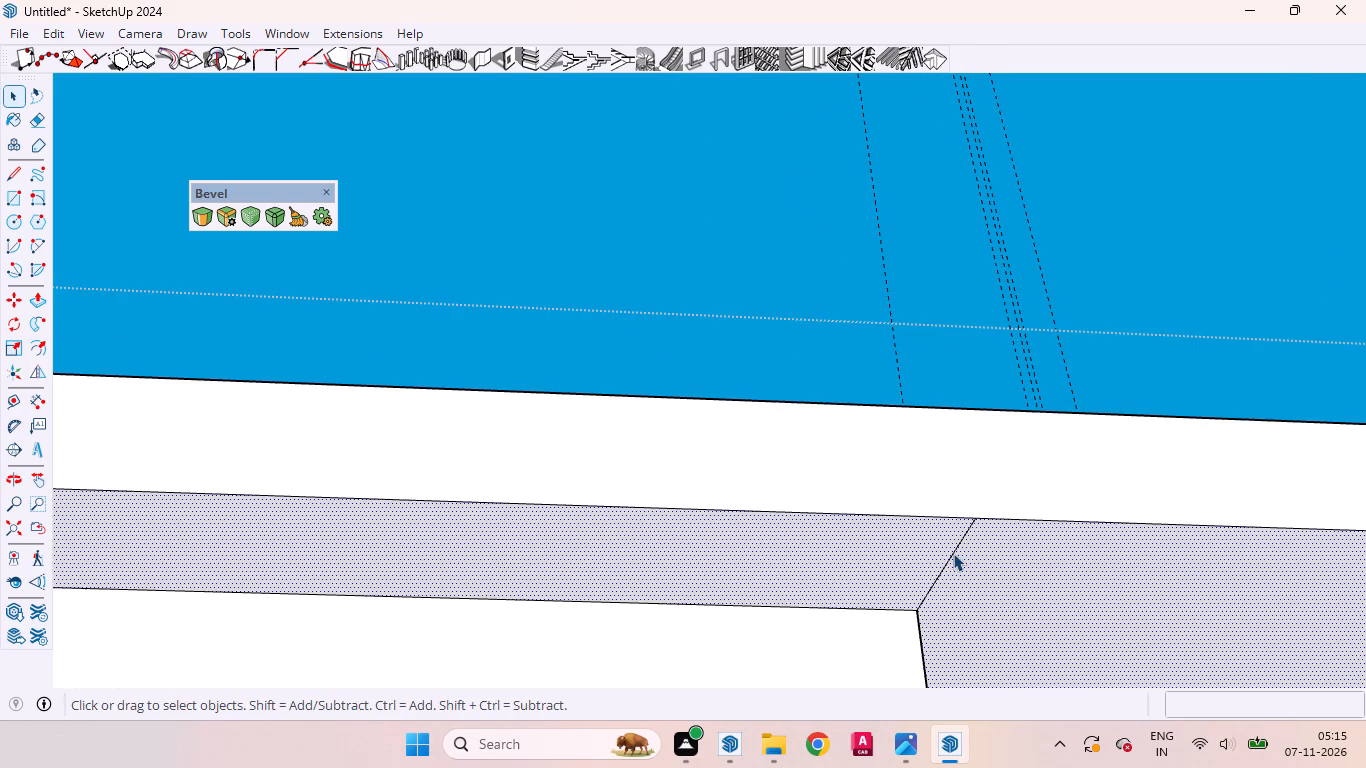
pyautogui.rightClick(953, 553)
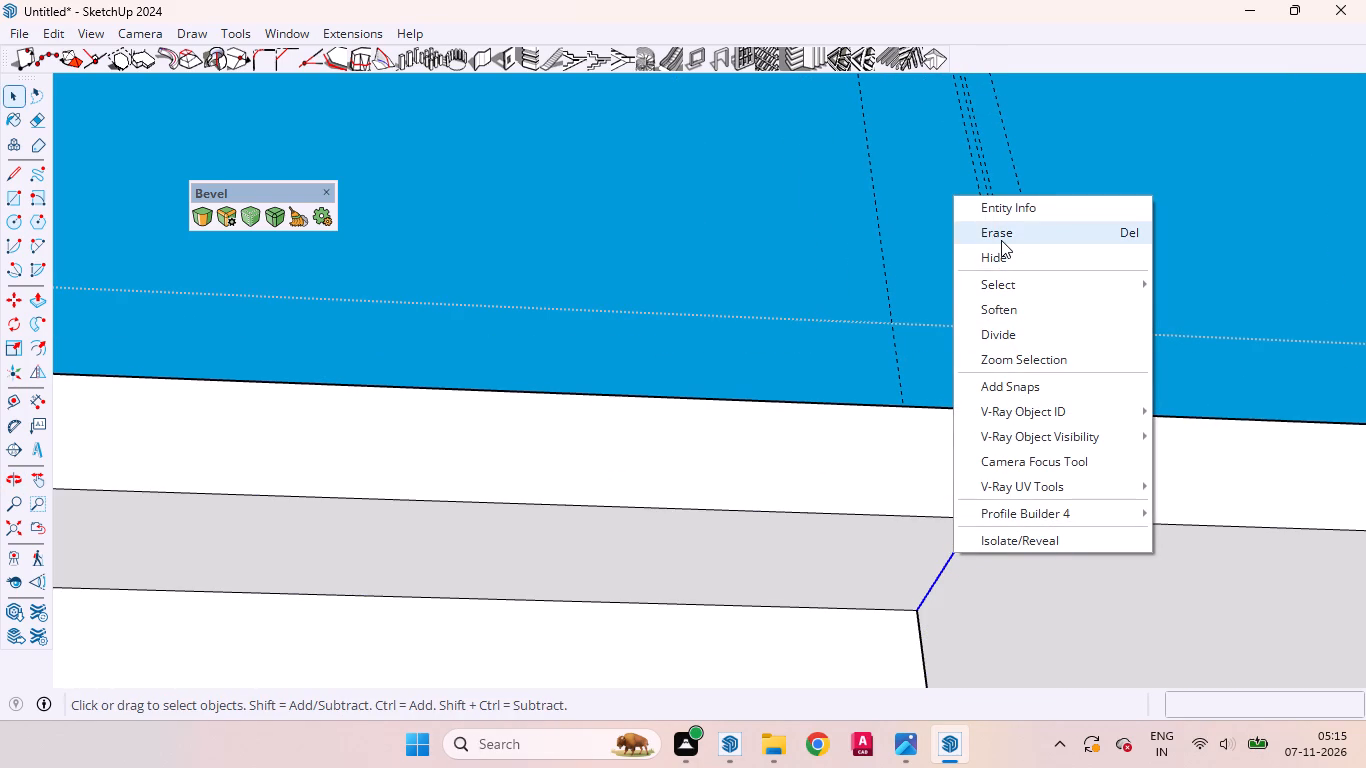
pyautogui.click(1001, 240)
# Bevel the roof slab's four bottom perimeter edges with an offset of about 3/8" and 6 segments.
pyautogui.click(972, 517)
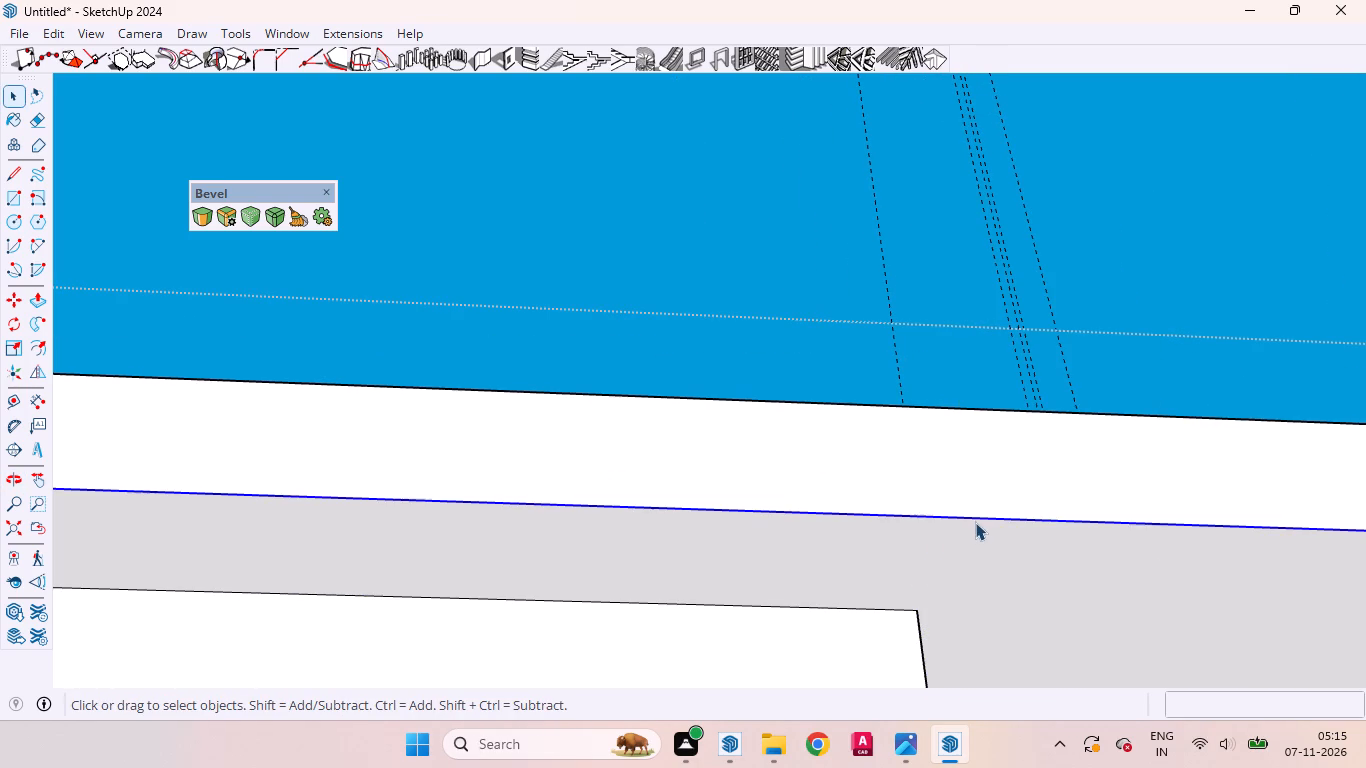
pyautogui.scroll(-20, 978, 523)
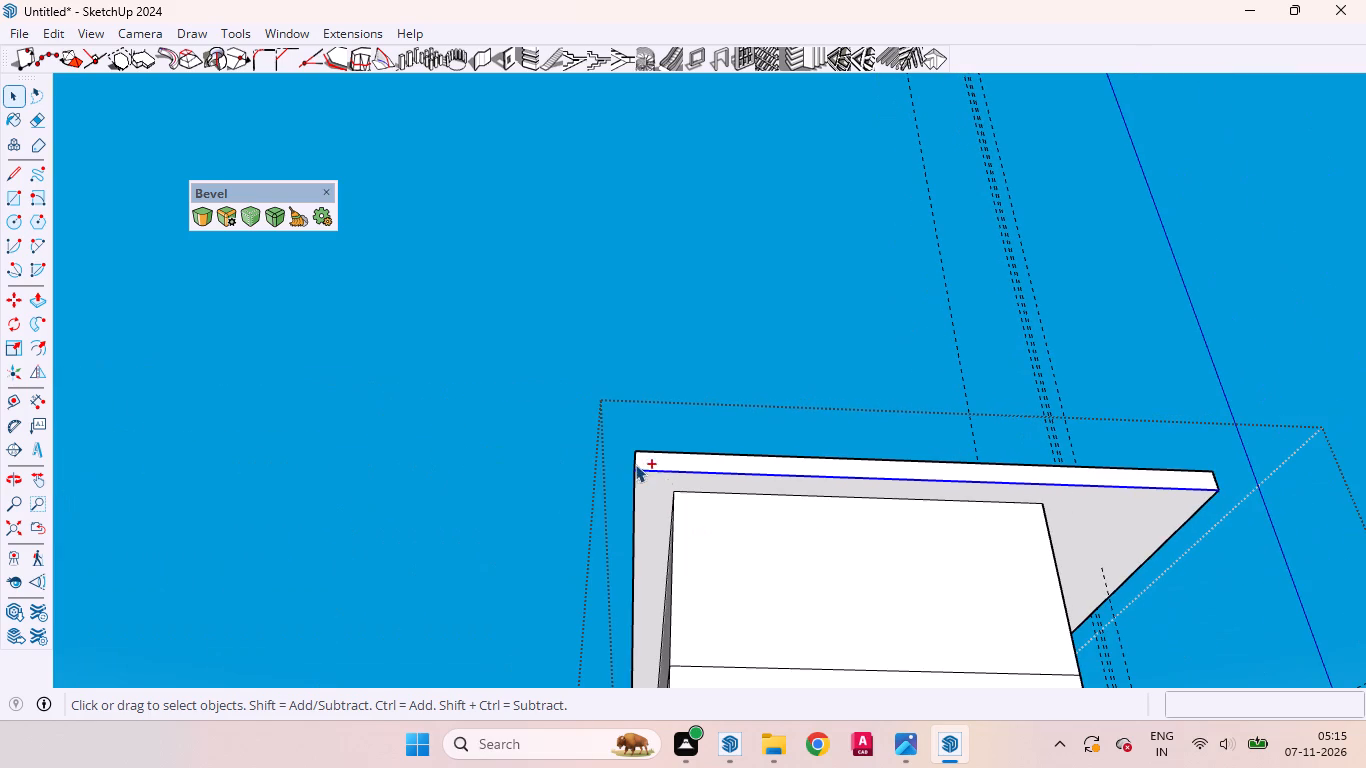
pyautogui.keyDown('ctrl'); pyautogui.scroll(8, 635, 464); pyautogui.keyUp('ctrl')
pyautogui.keyDown('ctrl'); pyautogui.click(632, 490); pyautogui.keyUp('ctrl')
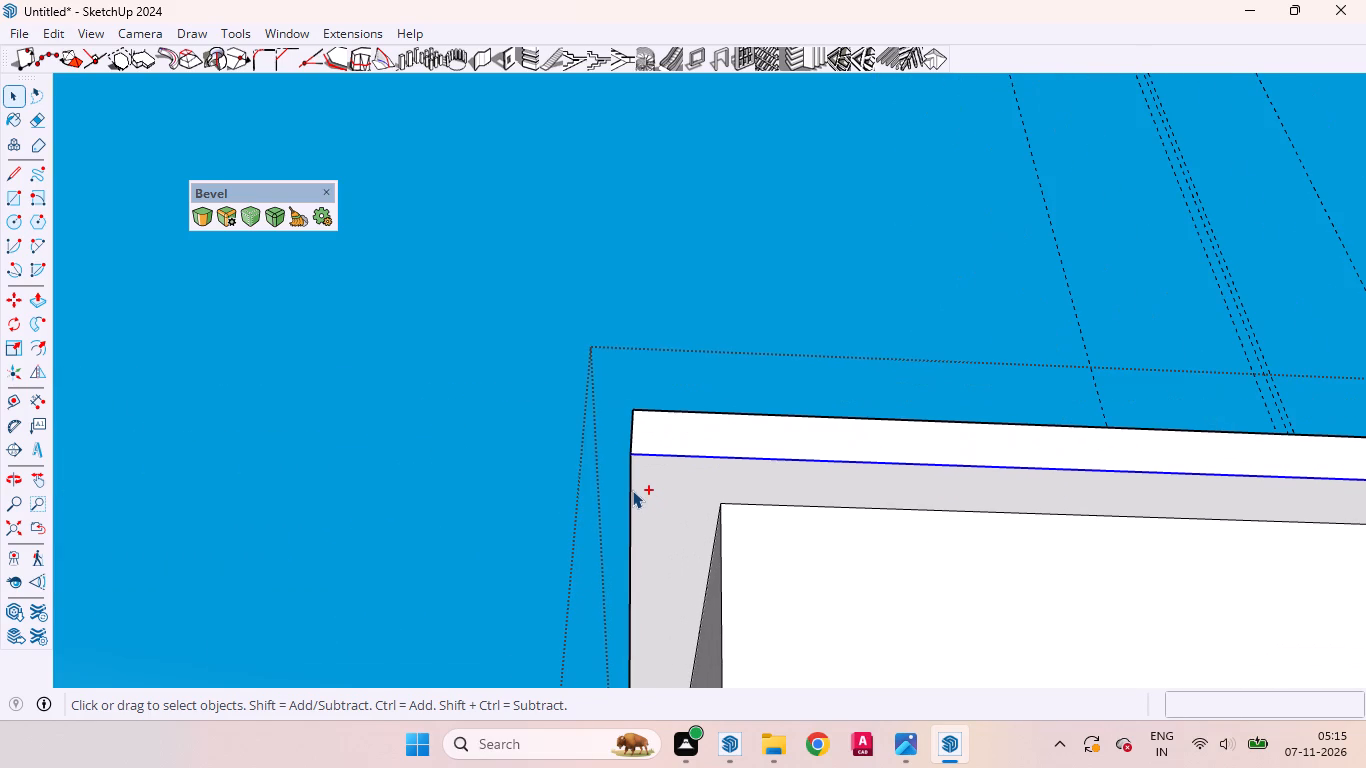
pyautogui.keyDown('ctrl'); pyautogui.scroll(-7, 600, 495); pyautogui.keyUp('ctrl')
pyautogui.keyDown('ctrl'); pyautogui.scroll(1, 526, 447); pyautogui.keyUp('ctrl')
pyautogui.keyDown('ctrl'); pyautogui.scroll(-3, 524, 446); pyautogui.keyUp('ctrl')
pyautogui.keyDown('ctrl'); pyautogui.scroll(3, 1139, 561); pyautogui.keyUp('ctrl')
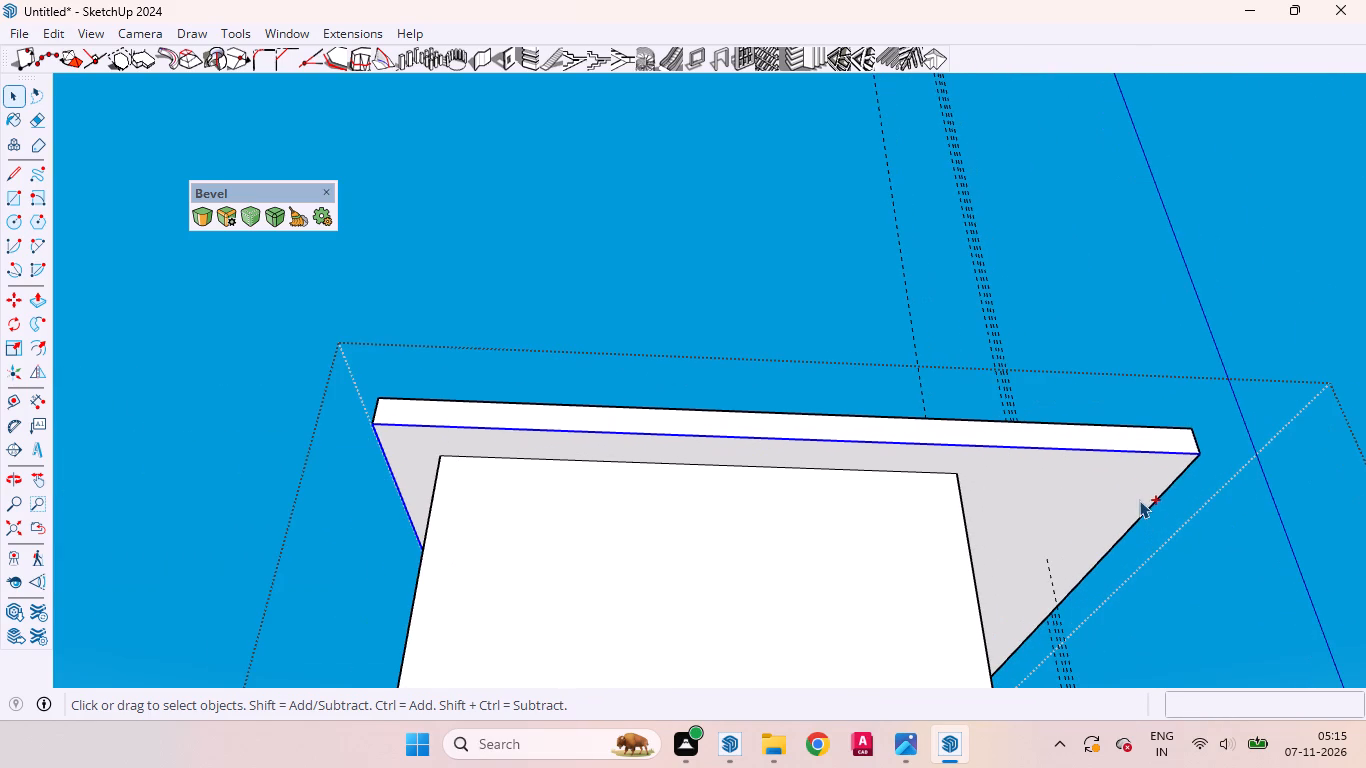
pyautogui.keyDown('ctrl'); pyautogui.click(1155, 501); pyautogui.keyUp('ctrl')
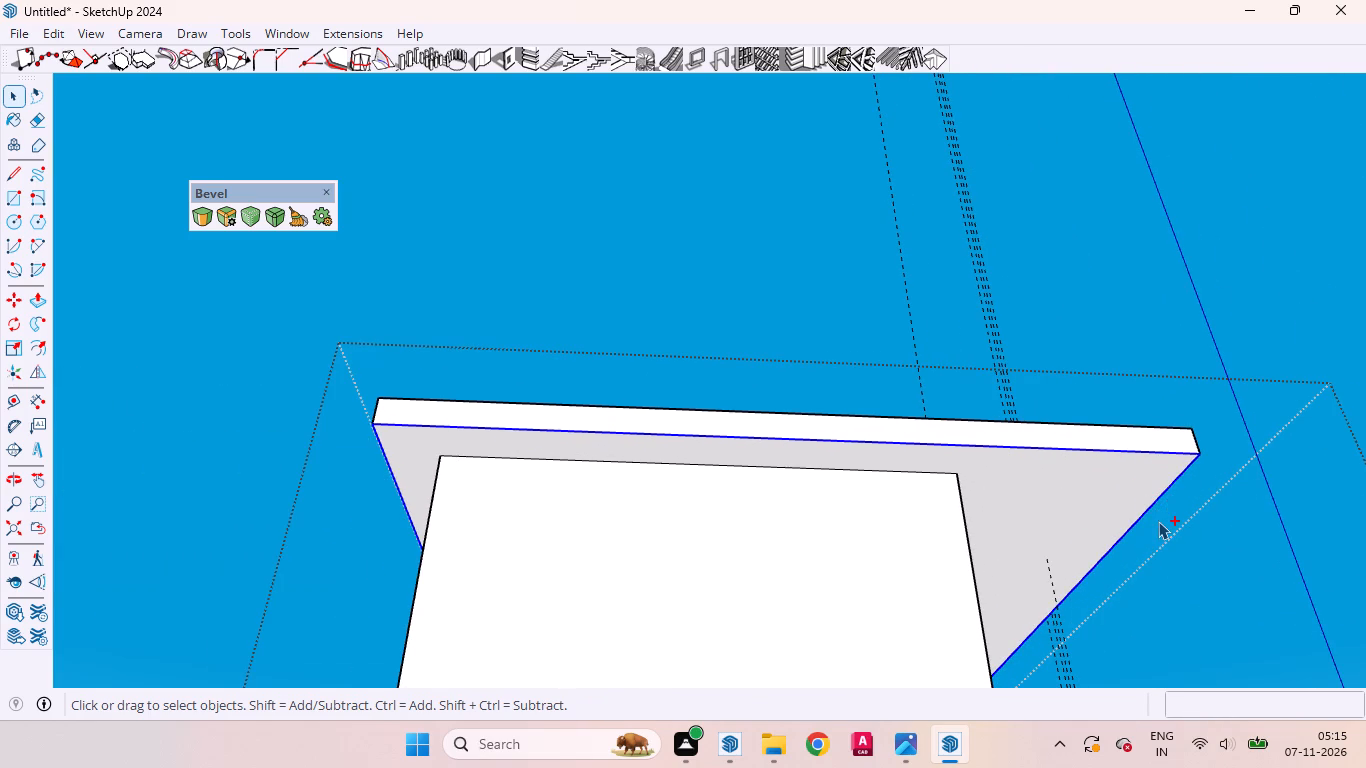
pyautogui.keyDown('ctrl'); pyautogui.moveTo(1149, 523); pyautogui.dragTo(667, 582, button='middle'); pyautogui.keyUp('ctrl')
pyautogui.keyDown('ctrl'); pyautogui.scroll(-14, 524, 428); pyautogui.keyUp('ctrl')
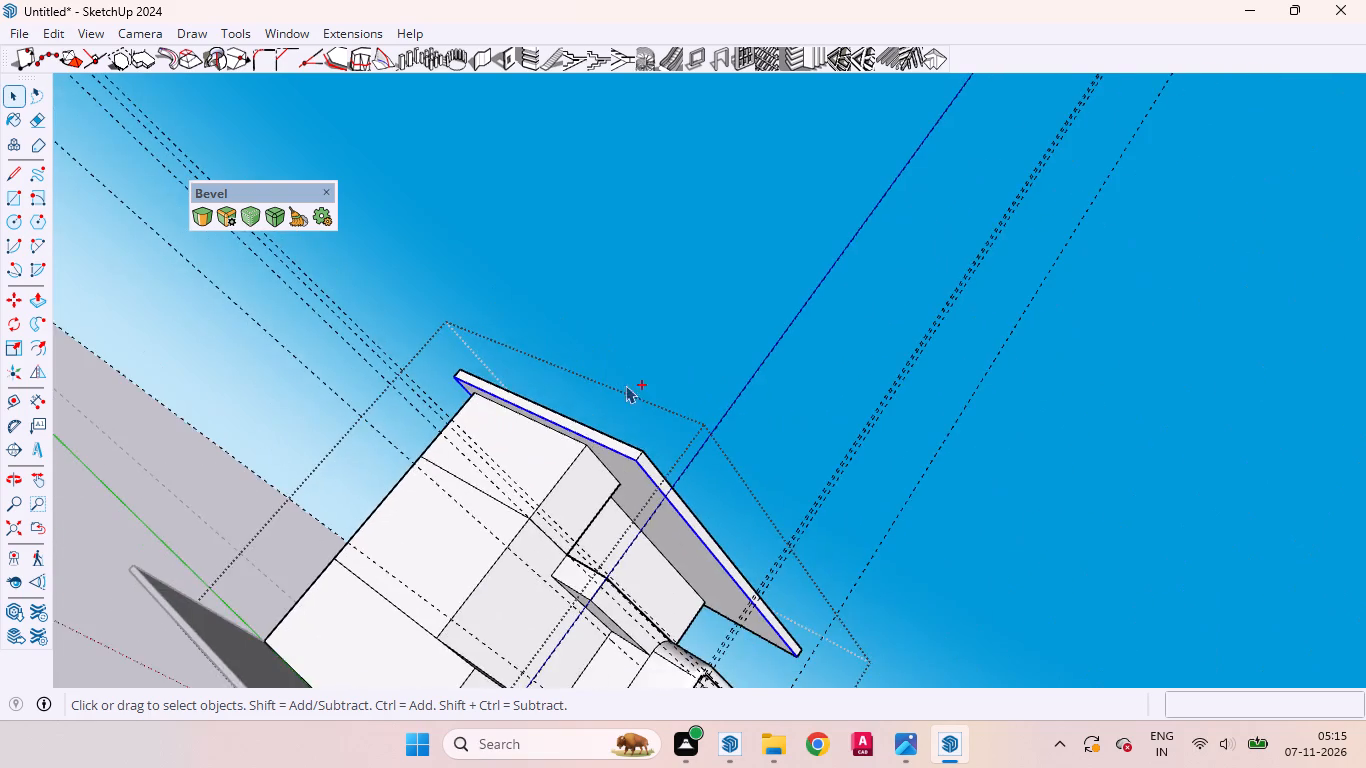
pyautogui.keyDown('ctrl'); pyautogui.scroll(15, 856, 662); pyautogui.keyUp('ctrl')
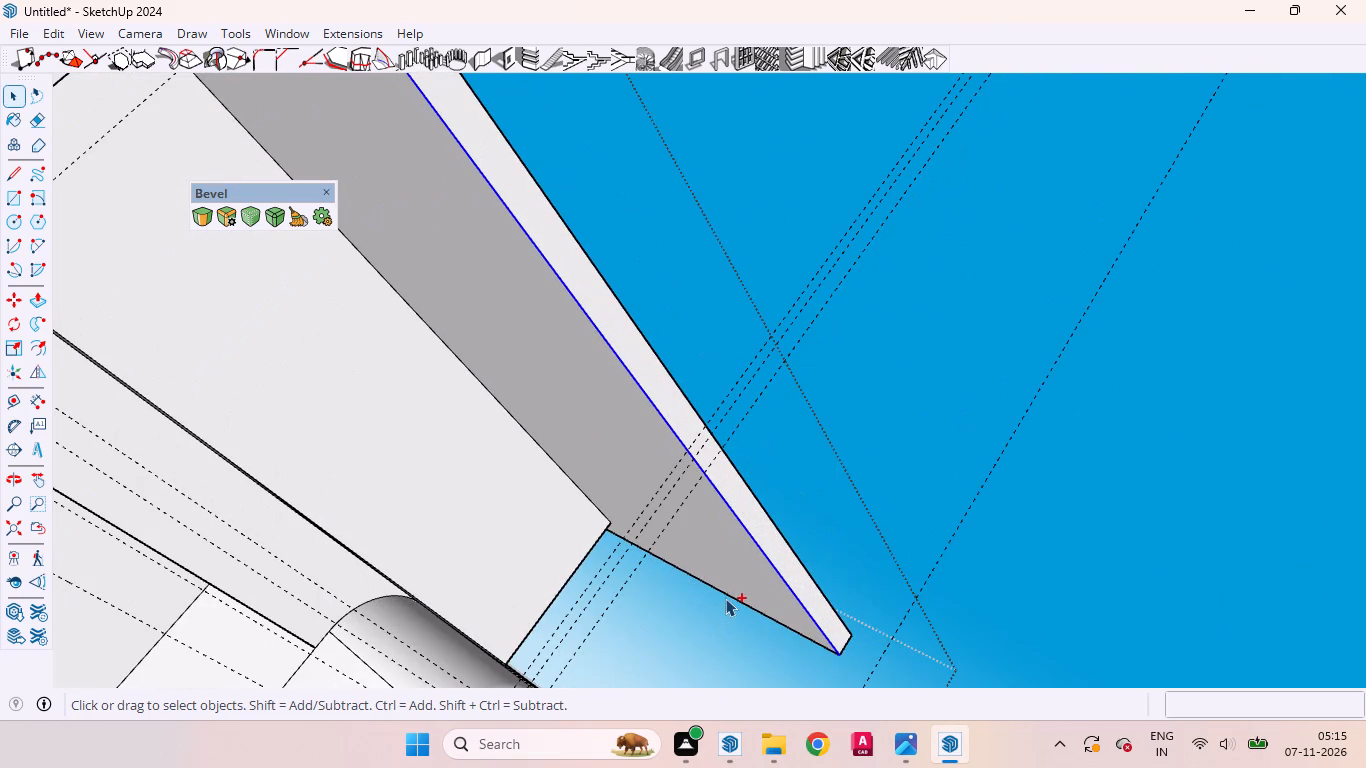
pyautogui.keyDown('ctrl'); pyautogui.click(731, 599); pyautogui.keyUp('ctrl')
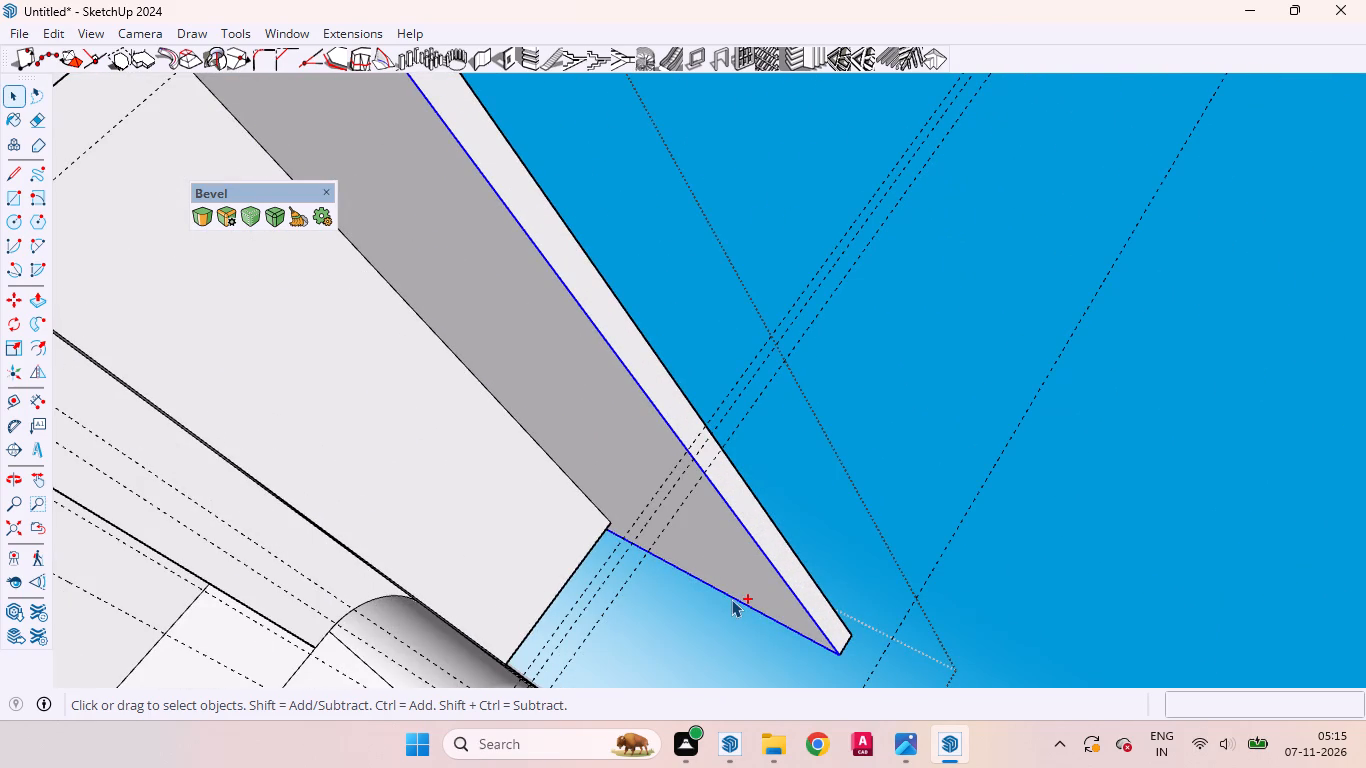
pyautogui.keyDown('ctrl'); pyautogui.scroll(-2, 879, 582); pyautogui.keyUp('ctrl')
pyautogui.scroll(1, 879, 582)
pyautogui.scroll(-12, 881, 583)
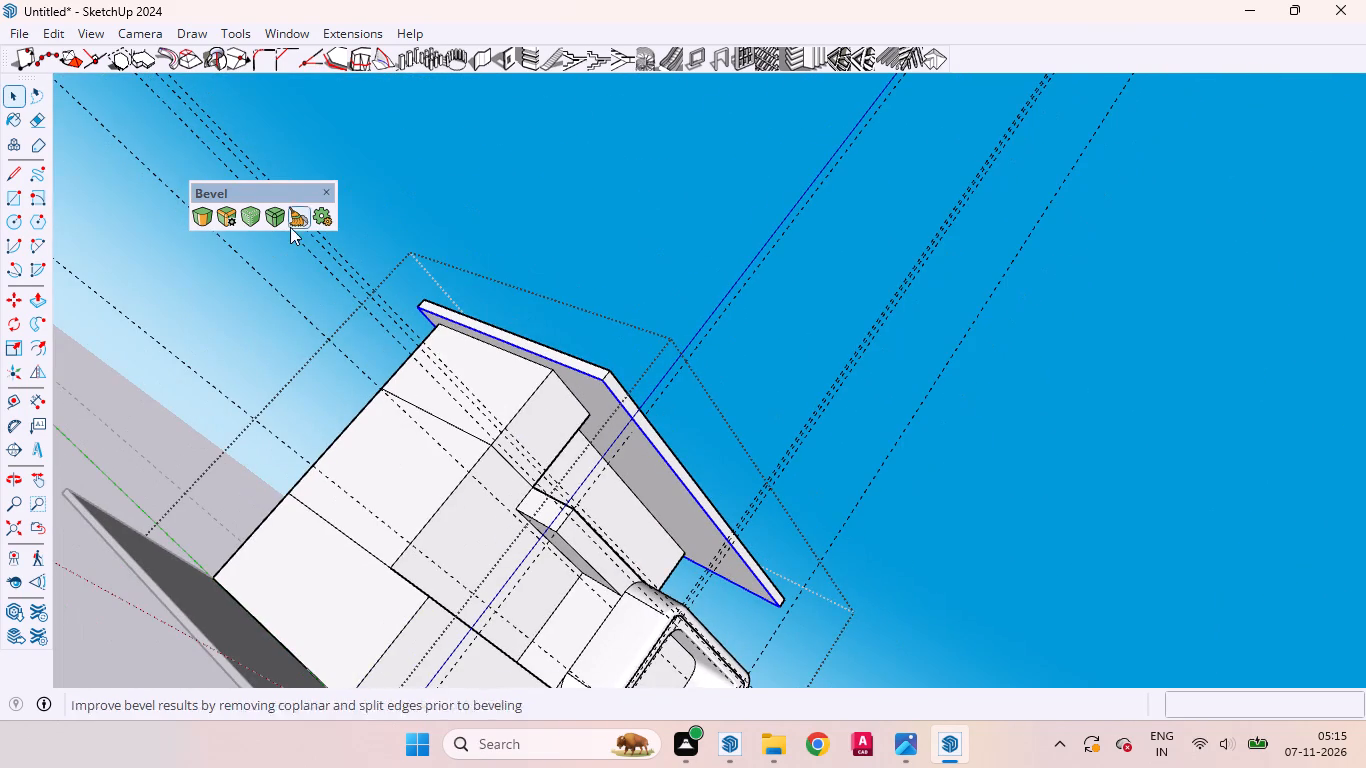
pyautogui.click(200, 224)
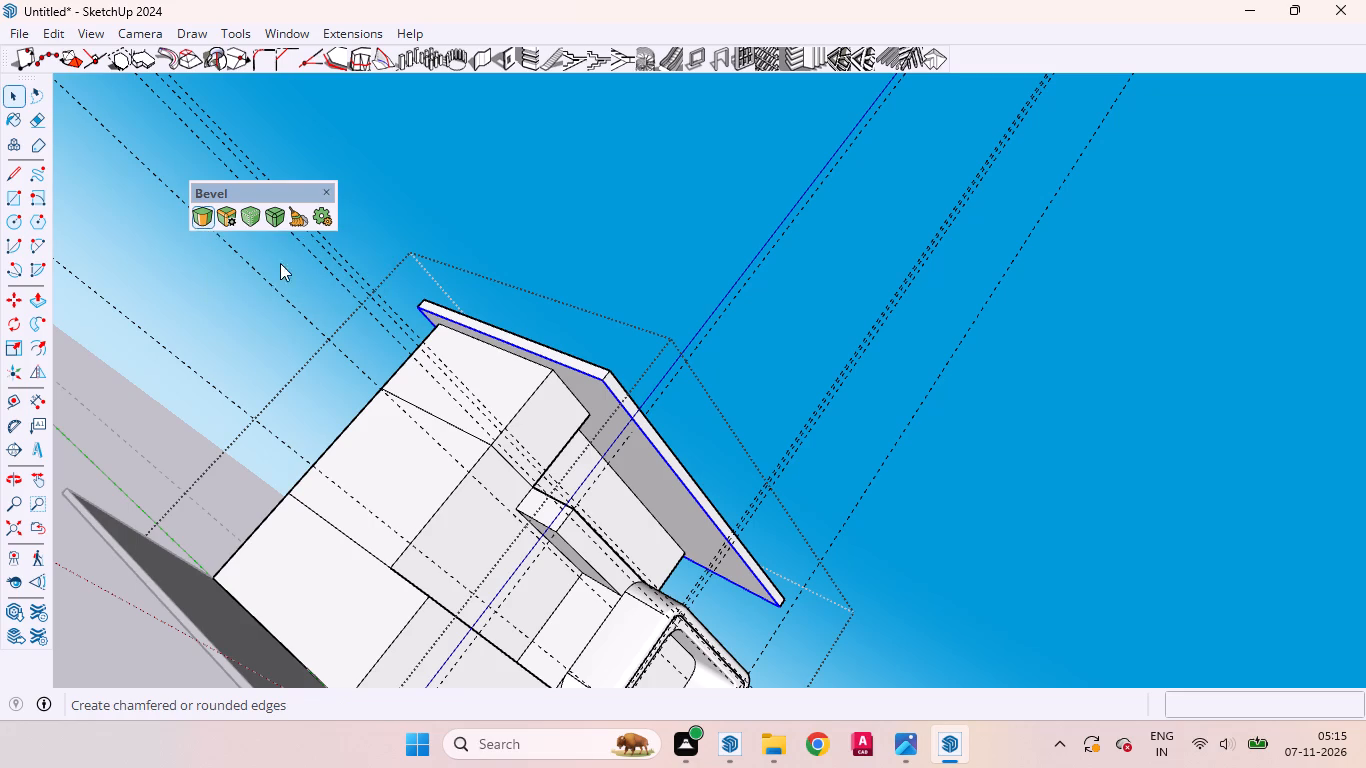
pyautogui.scroll(9, 581, 386)
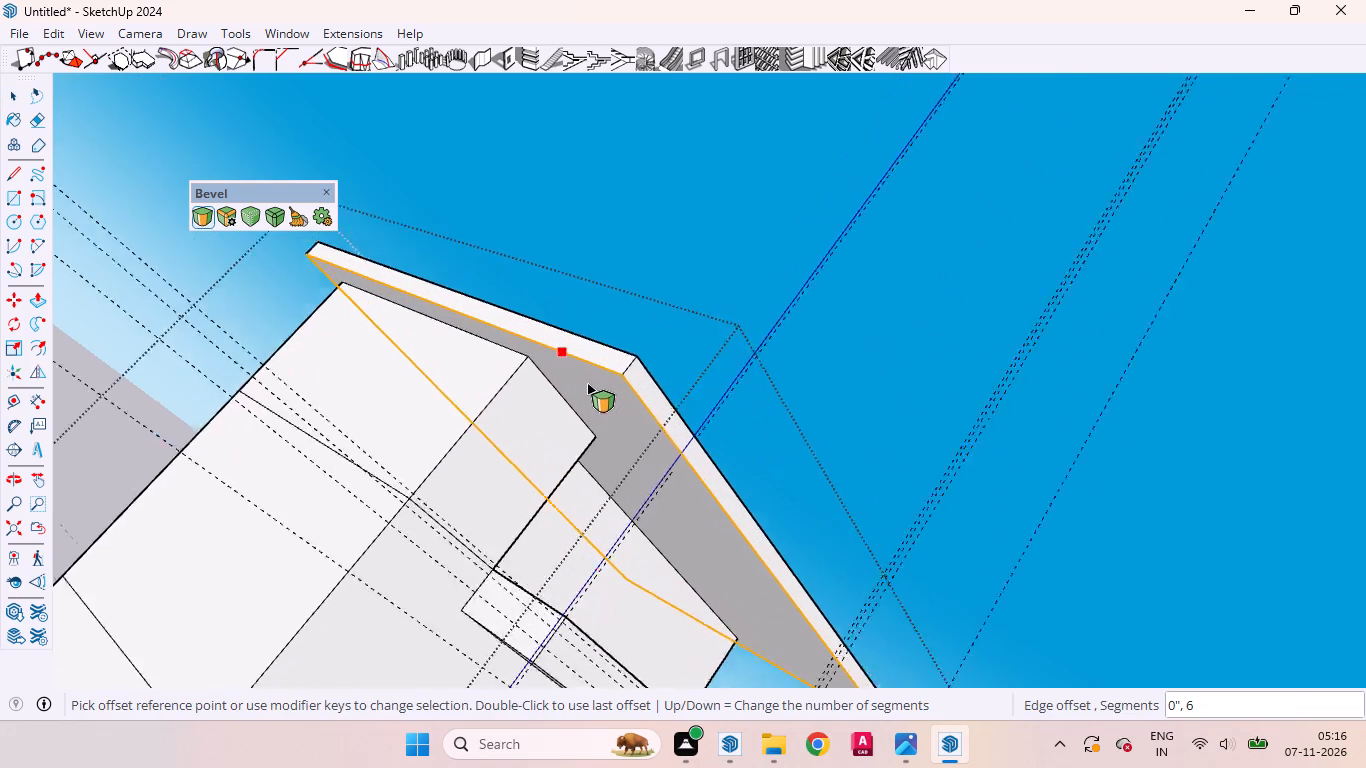
pyautogui.scroll(4, 579, 367)
pyautogui.click(578, 367)
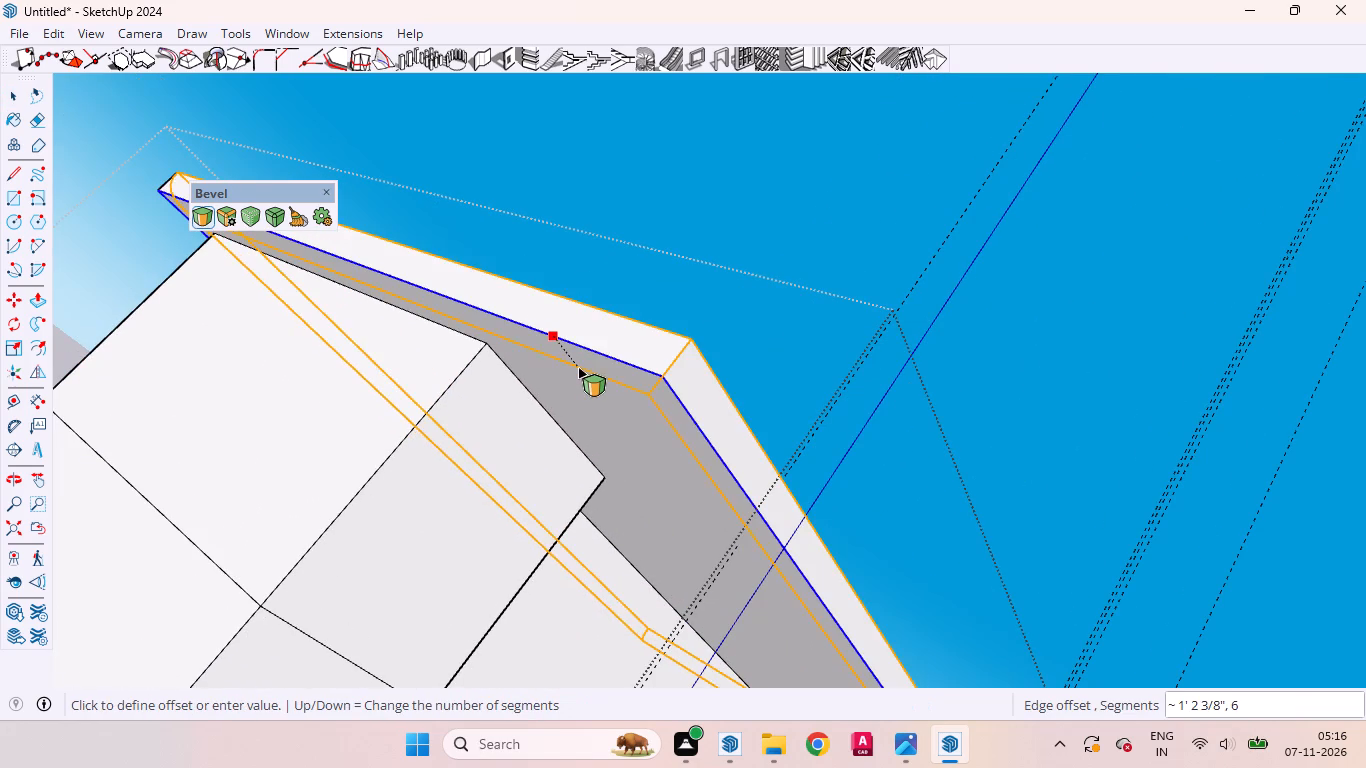
pyautogui.scroll(11, 589, 336)
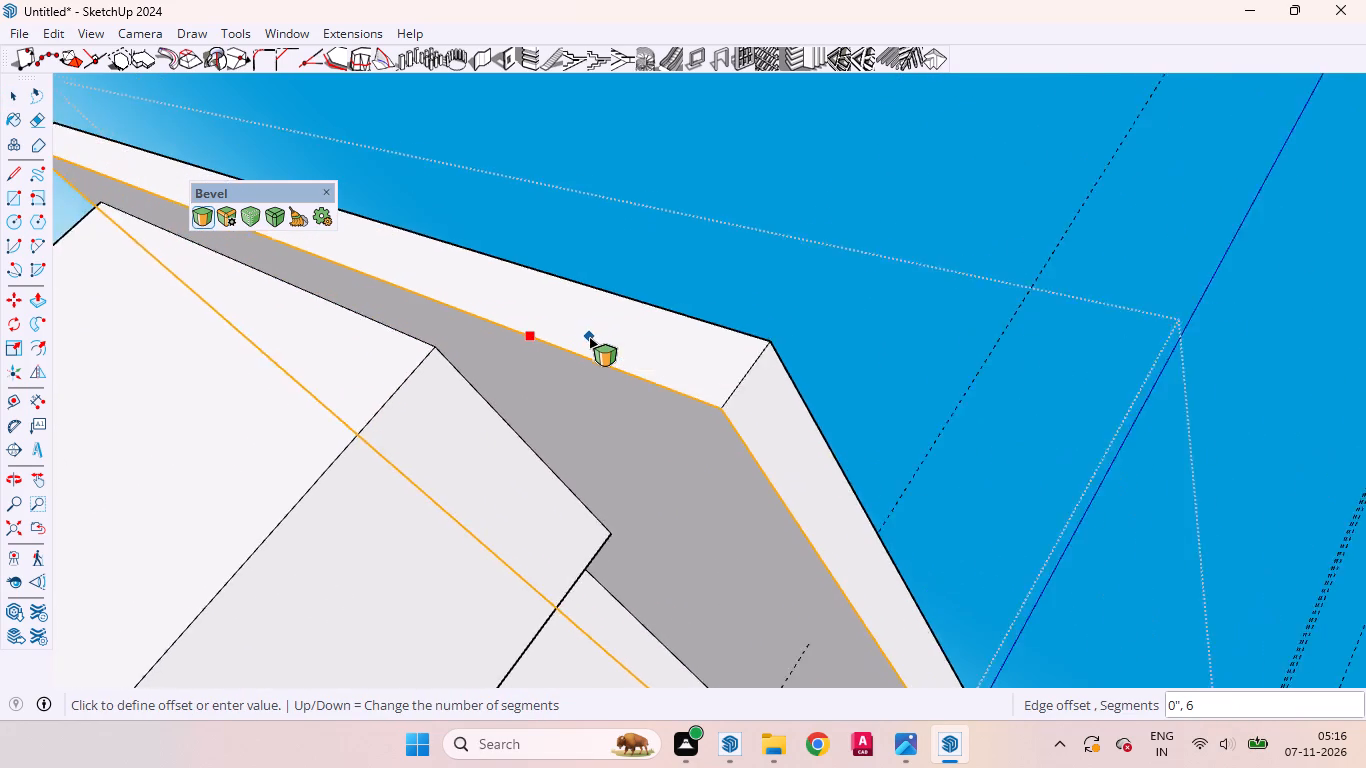
pyautogui.scroll(1, 589, 337)
pyautogui.scroll(-1, 589, 337)
pyautogui.scroll(4, 589, 340)
pyautogui.moveTo(599, 348); pyautogui.dragTo(462, 279, button='middle')
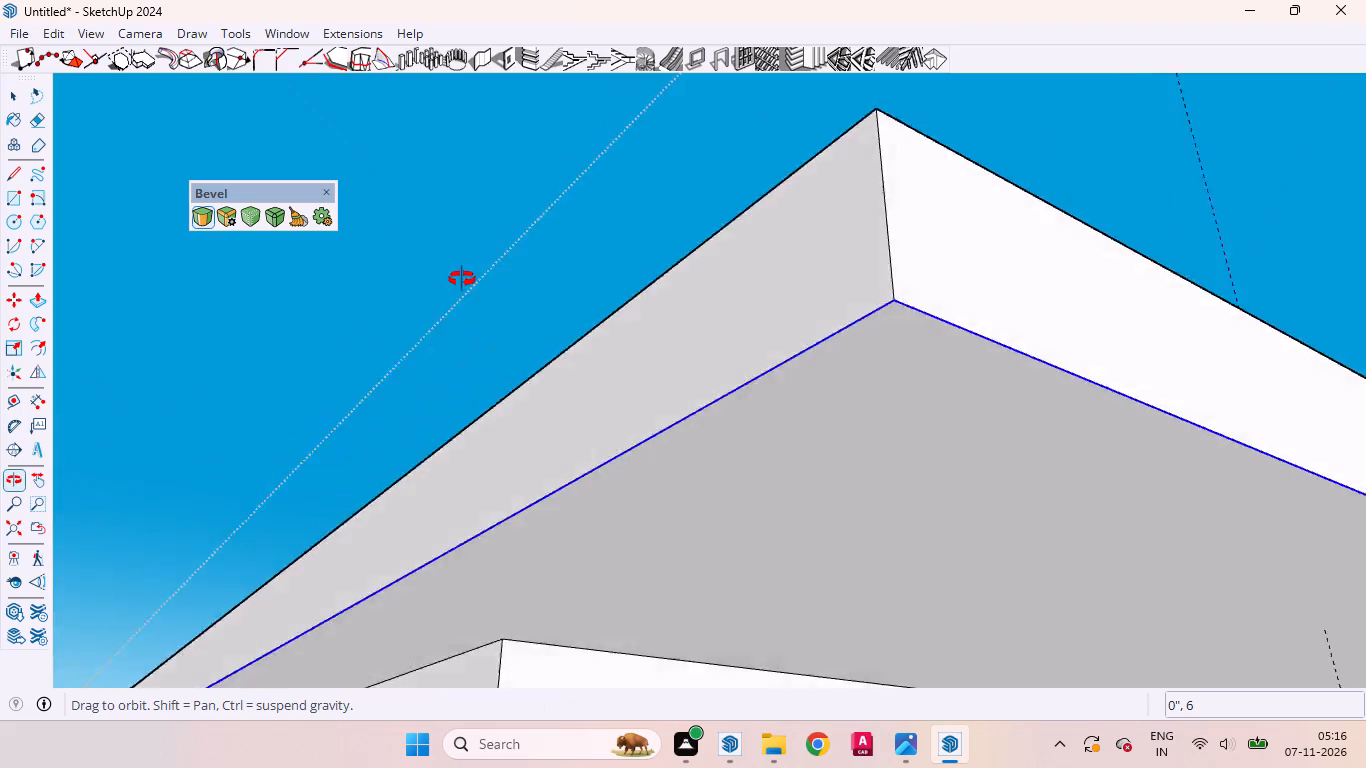
pyautogui.moveTo(462, 279); pyautogui.dragTo(334, 369, button='middle')
pyautogui.scroll(3, 614, 426)
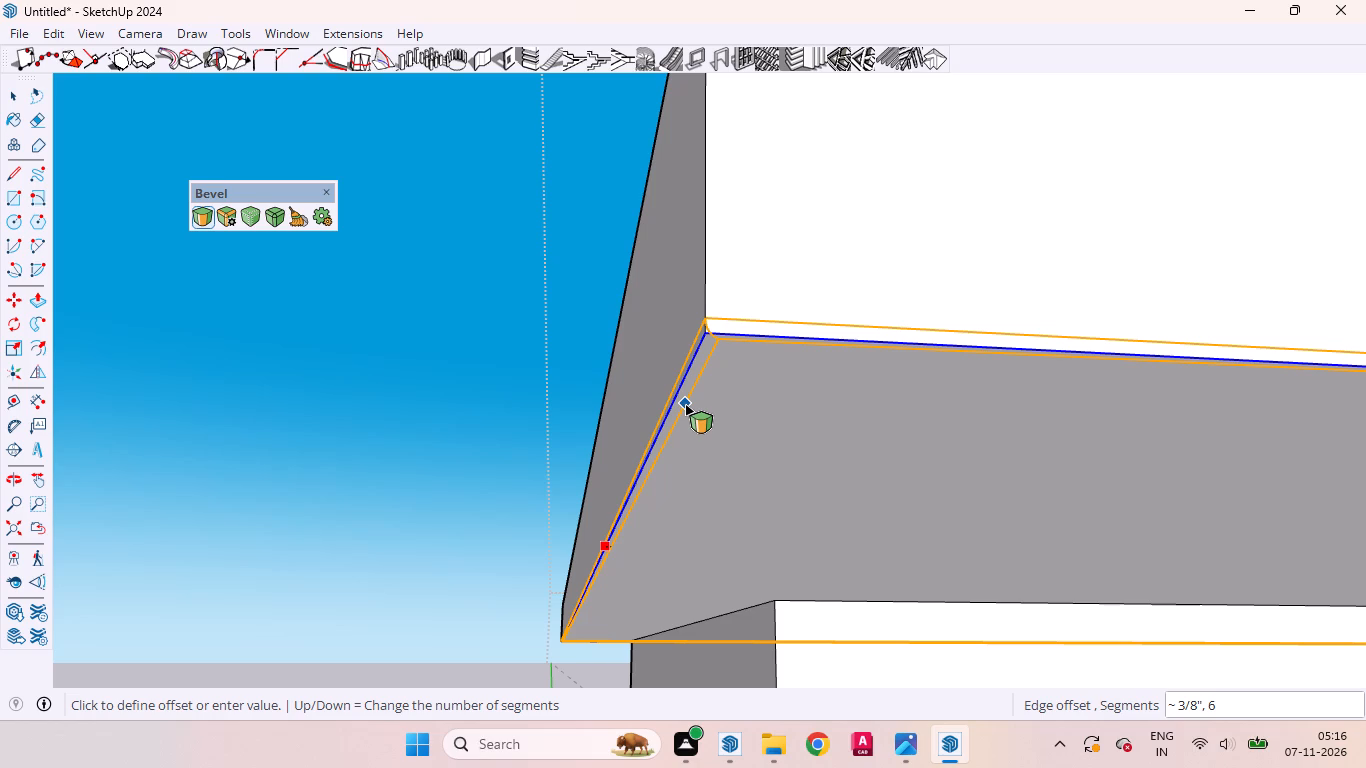
pyautogui.click(685, 404)
pyautogui.press('space')
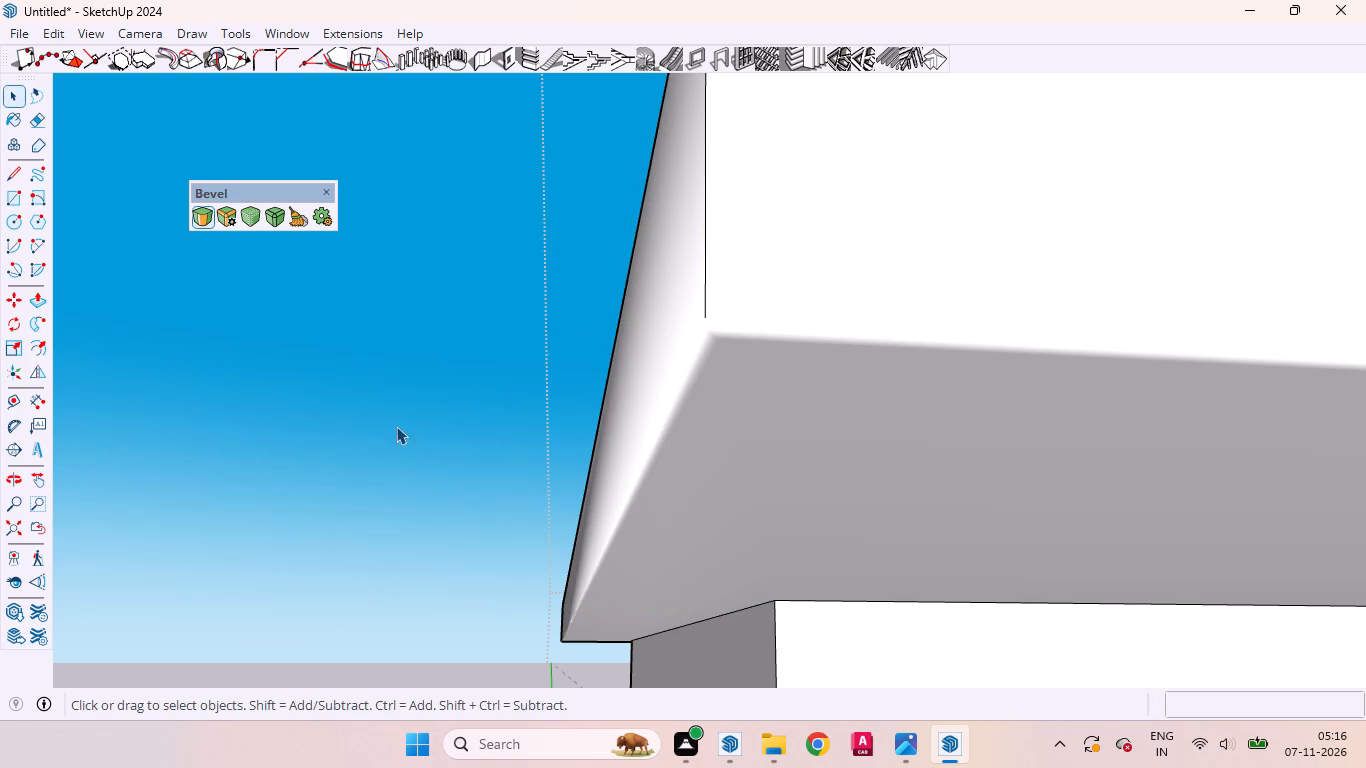
# Examine the bevelled lower edges of the roof slab from several sides and at its corners.
pyautogui.scroll(-11, 407, 490)
pyautogui.moveTo(702, 520); pyautogui.dragTo(519, 355, button='middle')
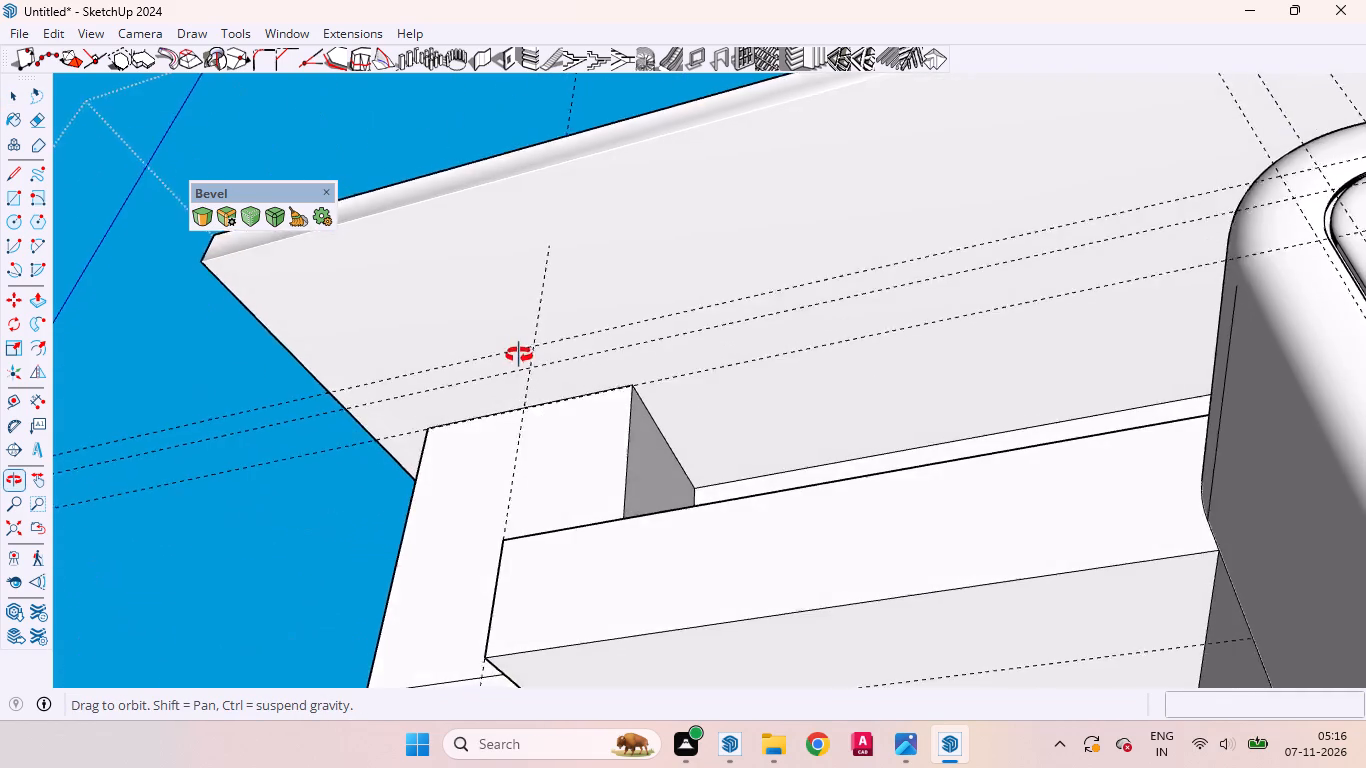
pyautogui.moveTo(519, 355); pyautogui.dragTo(297, 528, button='middle')
pyautogui.scroll(-2, 408, 504)
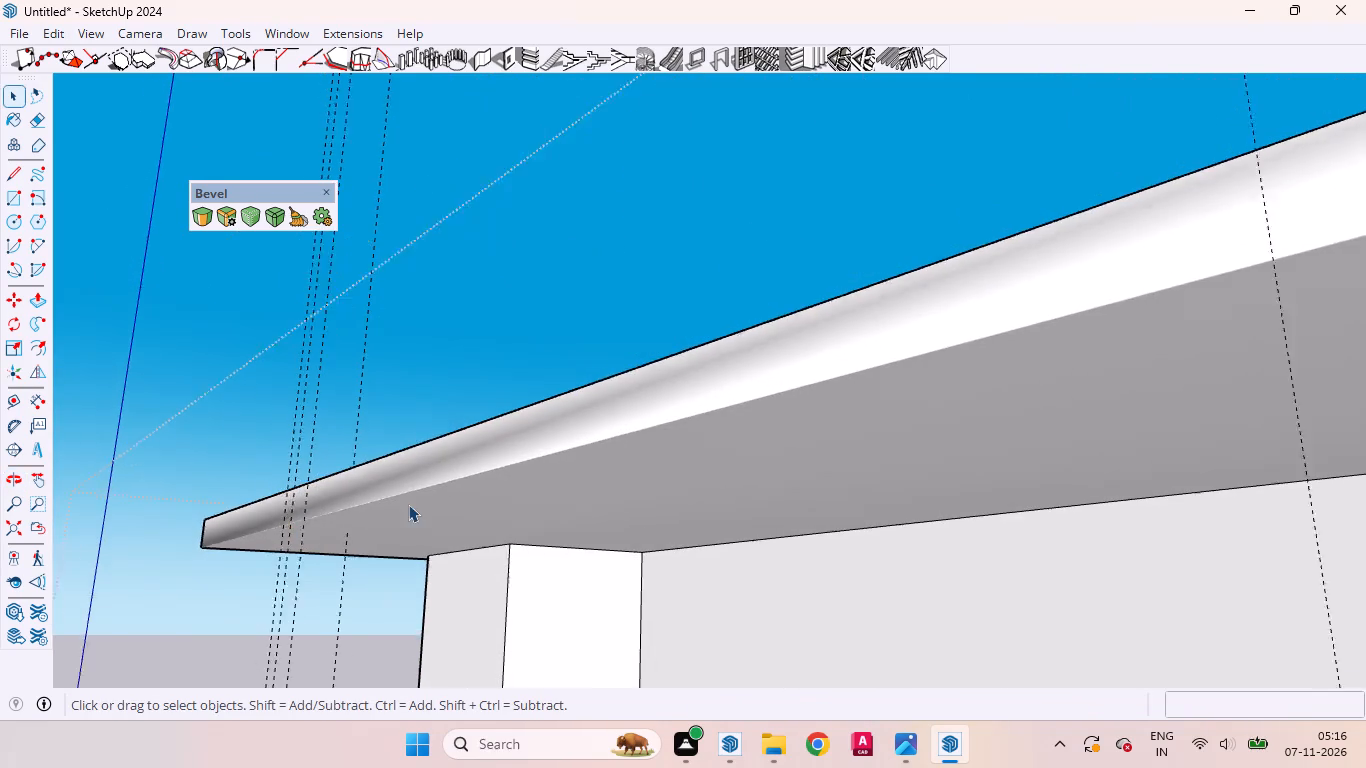
pyautogui.scroll(-7, 408, 504)
pyautogui.scroll(5, 910, 432)
pyautogui.moveTo(1247, 563); pyautogui.dragTo(908, 511, button='middle')
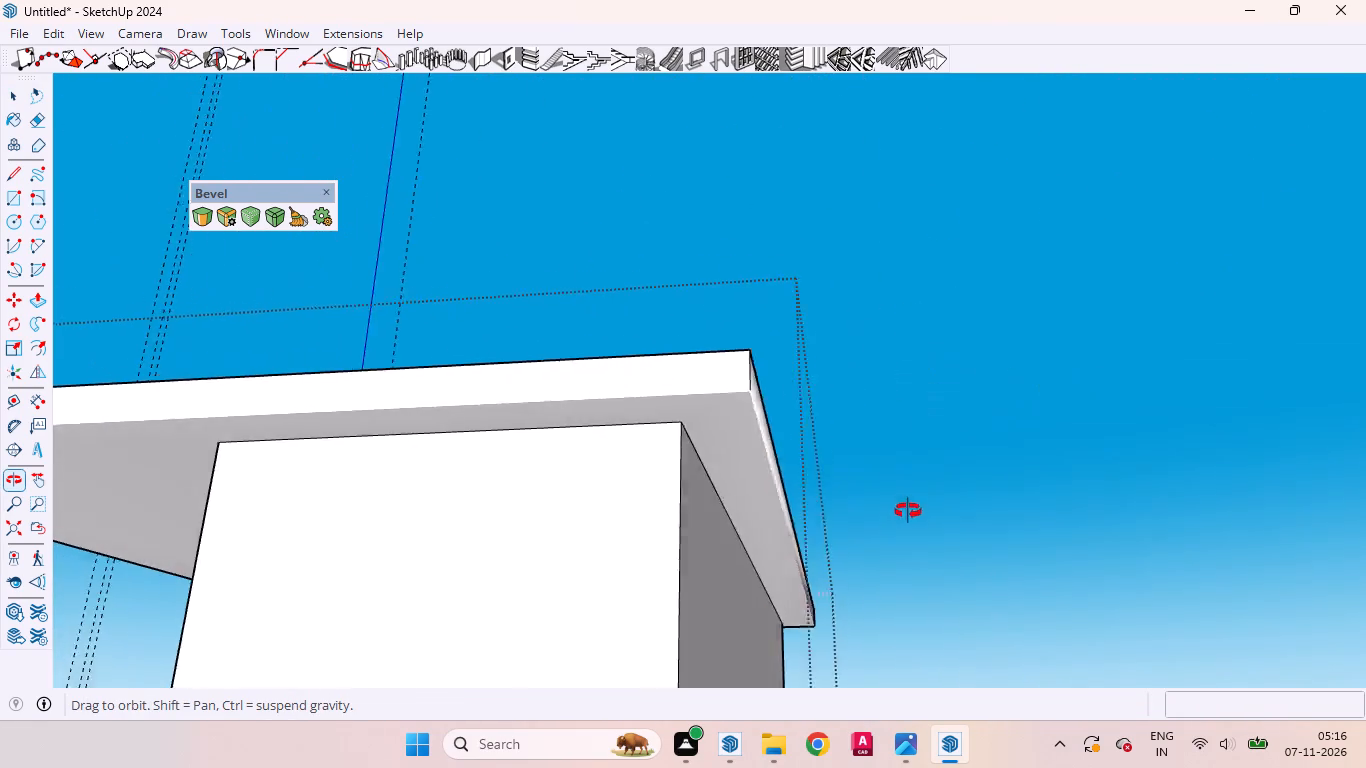
pyautogui.moveTo(908, 511); pyautogui.dragTo(868, 453, button='middle')
pyautogui.scroll(1, 841, 428)
pyautogui.click(629, 362)
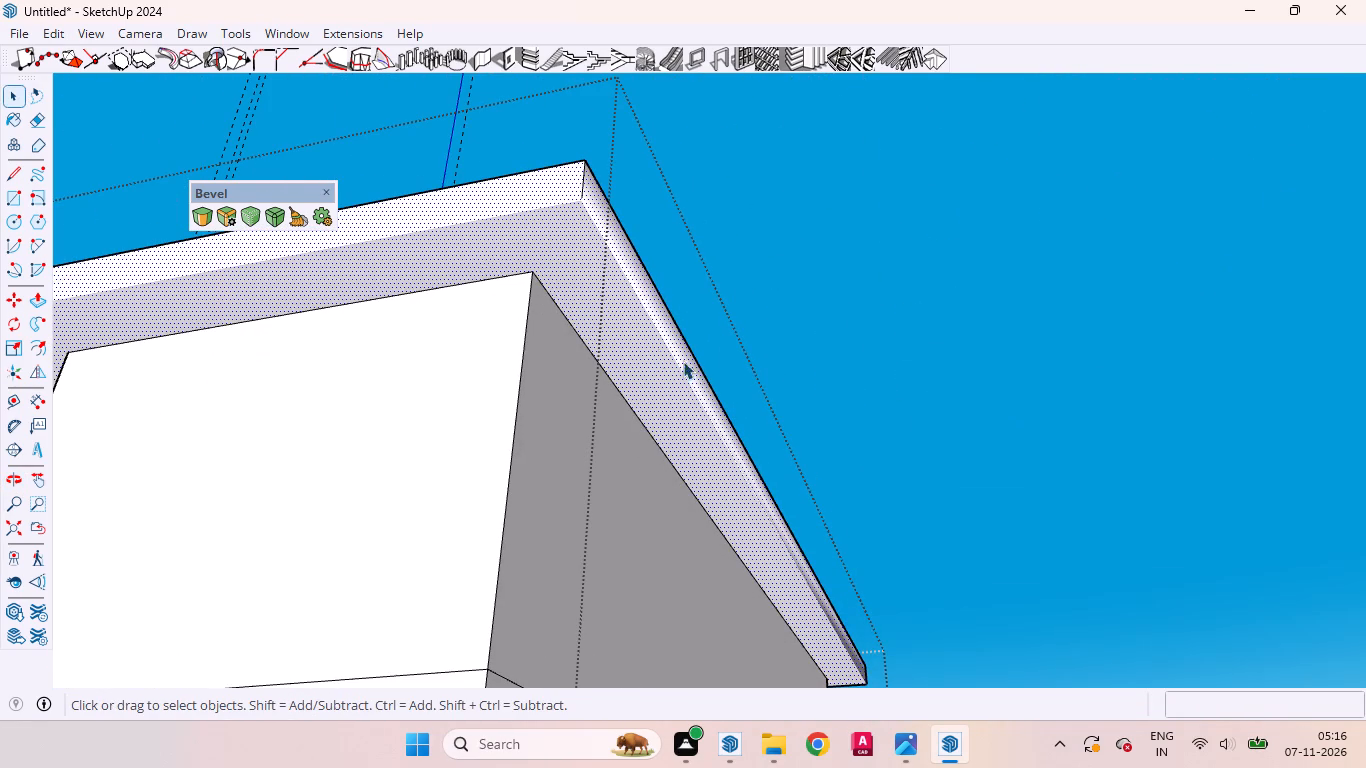
pyautogui.scroll(4, 574, 257)
pyautogui.moveTo(575, 312); pyautogui.dragTo(946, 521, button='middle')
pyautogui.scroll(-4, 999, 526)
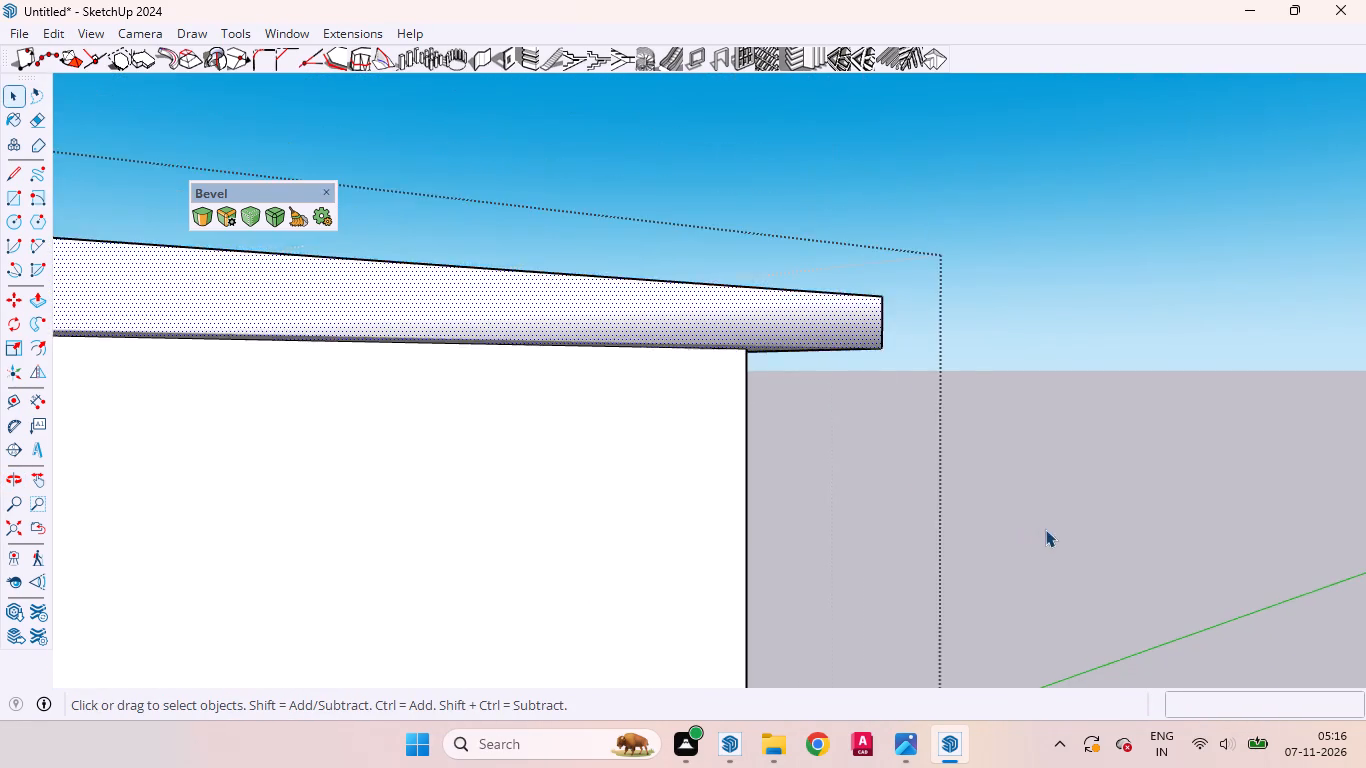
pyautogui.scroll(-16, 1045, 529)
pyautogui.scroll(4, 790, 481)
# Bevel the roof slab's four top perimeter edges with an offset of about 9 5/8" and 6 segments.
pyautogui.moveTo(742, 482); pyautogui.dragTo(806, 583, button='middle')
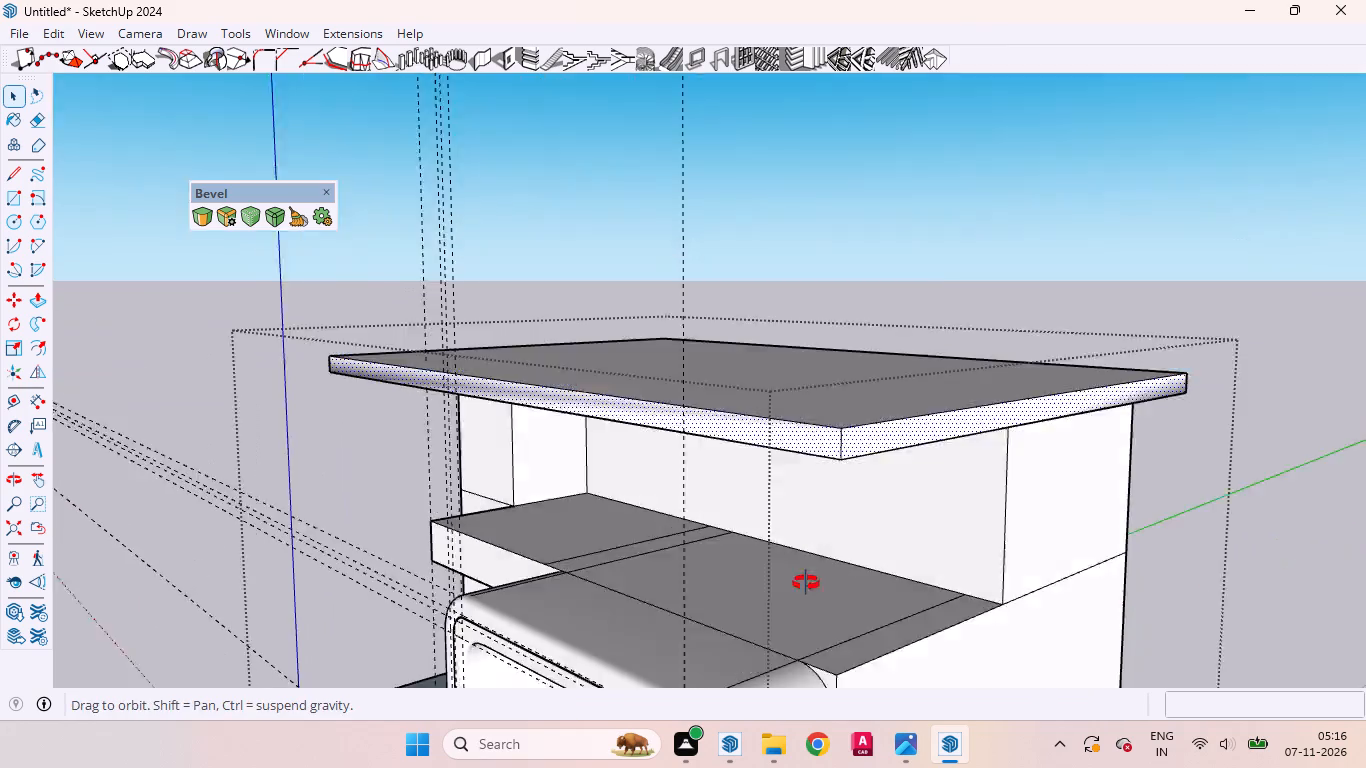
pyautogui.moveTo(806, 583); pyautogui.dragTo(819, 617, button='middle')
pyautogui.scroll(4, 1039, 576)
pyautogui.click(882, 547)
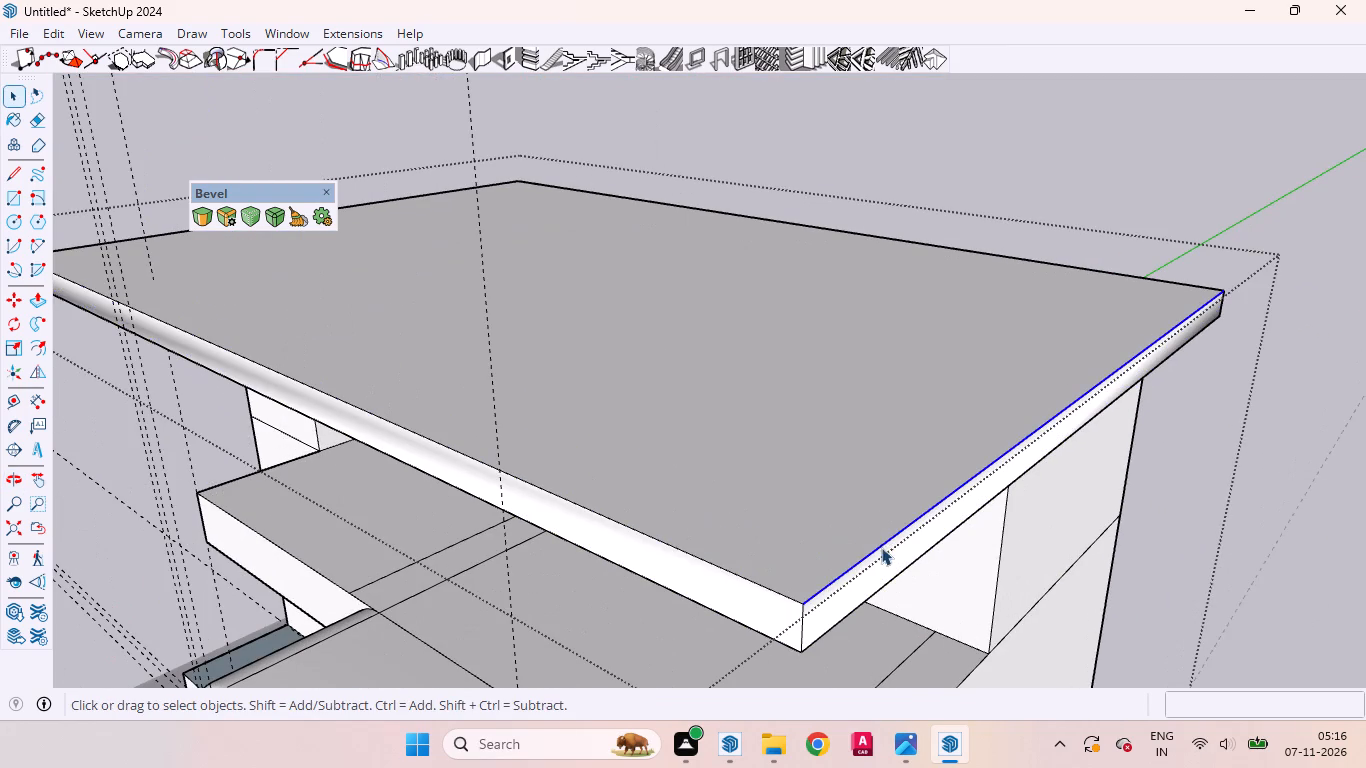
pyautogui.keyDown('ctrl'); pyautogui.click(767, 588); pyautogui.keyUp('ctrl')
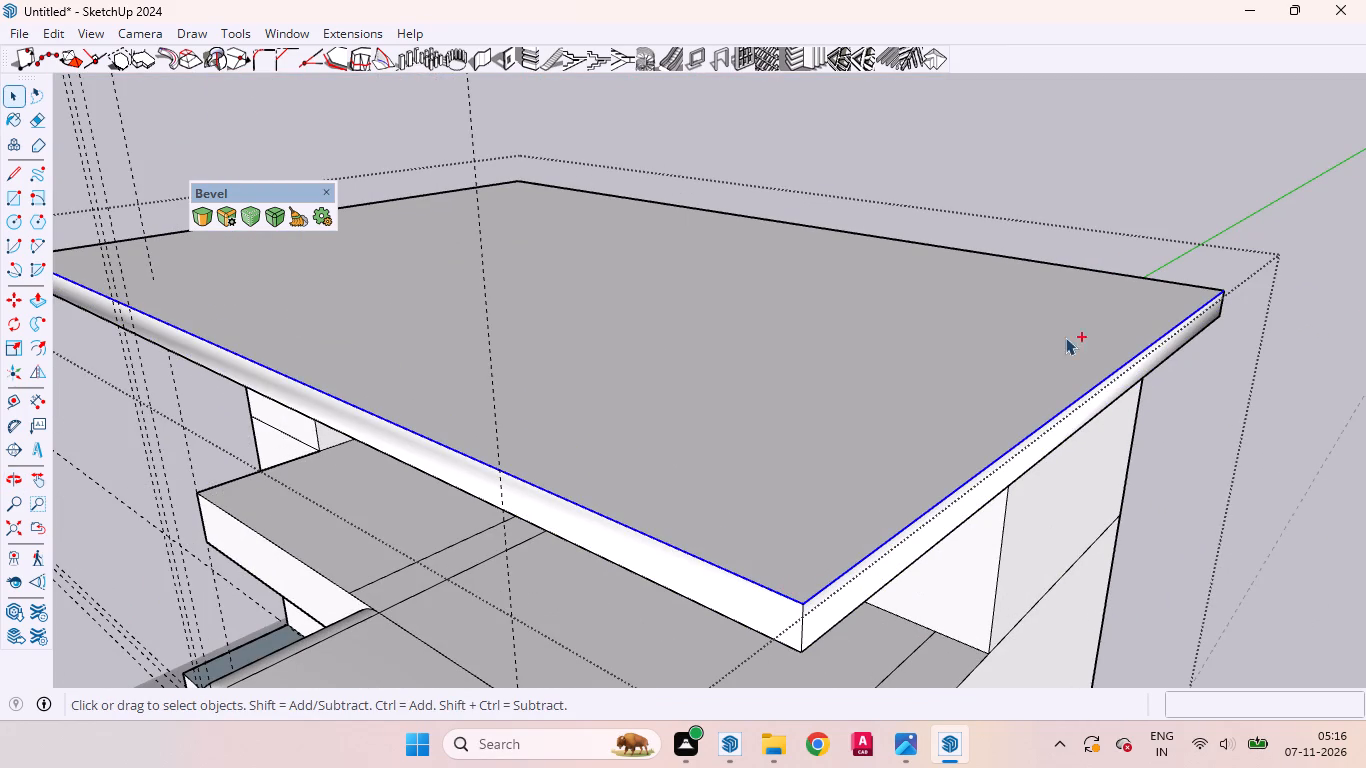
pyautogui.keyDown('ctrl'); pyautogui.click(1106, 273); pyautogui.keyUp('ctrl')
pyautogui.keyDown('ctrl'); pyautogui.scroll(-4, 1208, 304); pyautogui.keyUp('ctrl')
pyautogui.keyDown('ctrl'); pyautogui.scroll(6, 366, 249); pyautogui.keyUp('ctrl')
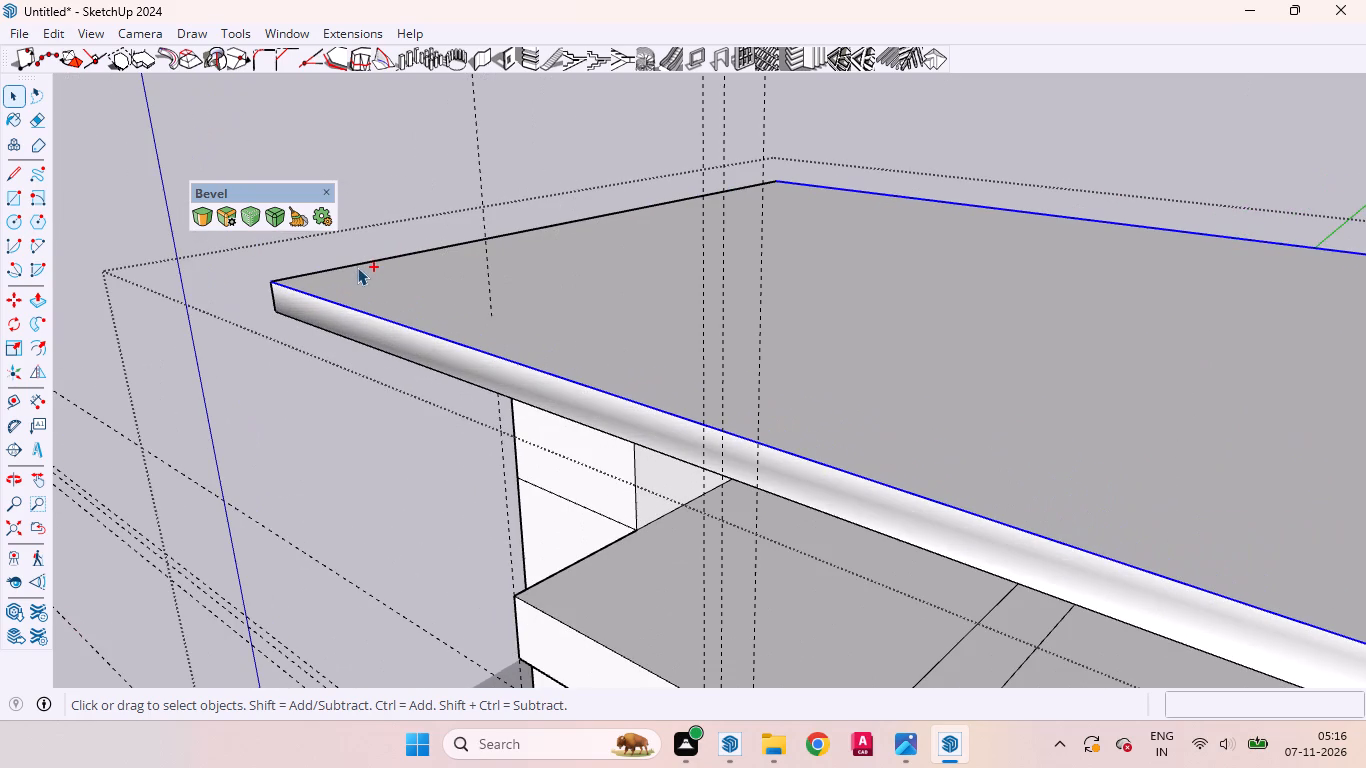
pyautogui.keyDown('ctrl'); pyautogui.click(334, 272); pyautogui.keyUp('ctrl')
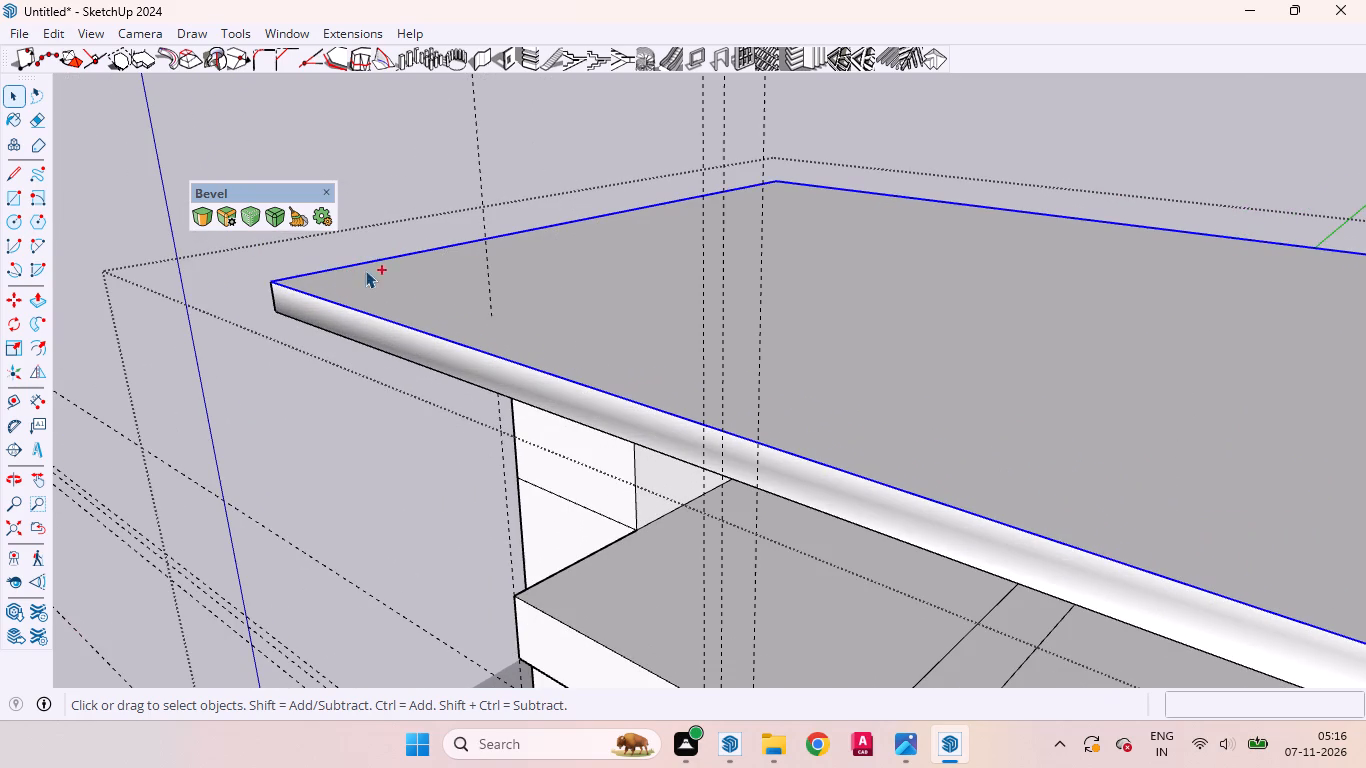
pyautogui.keyDown('ctrl'); pyautogui.click(201, 228); pyautogui.keyUp('ctrl')
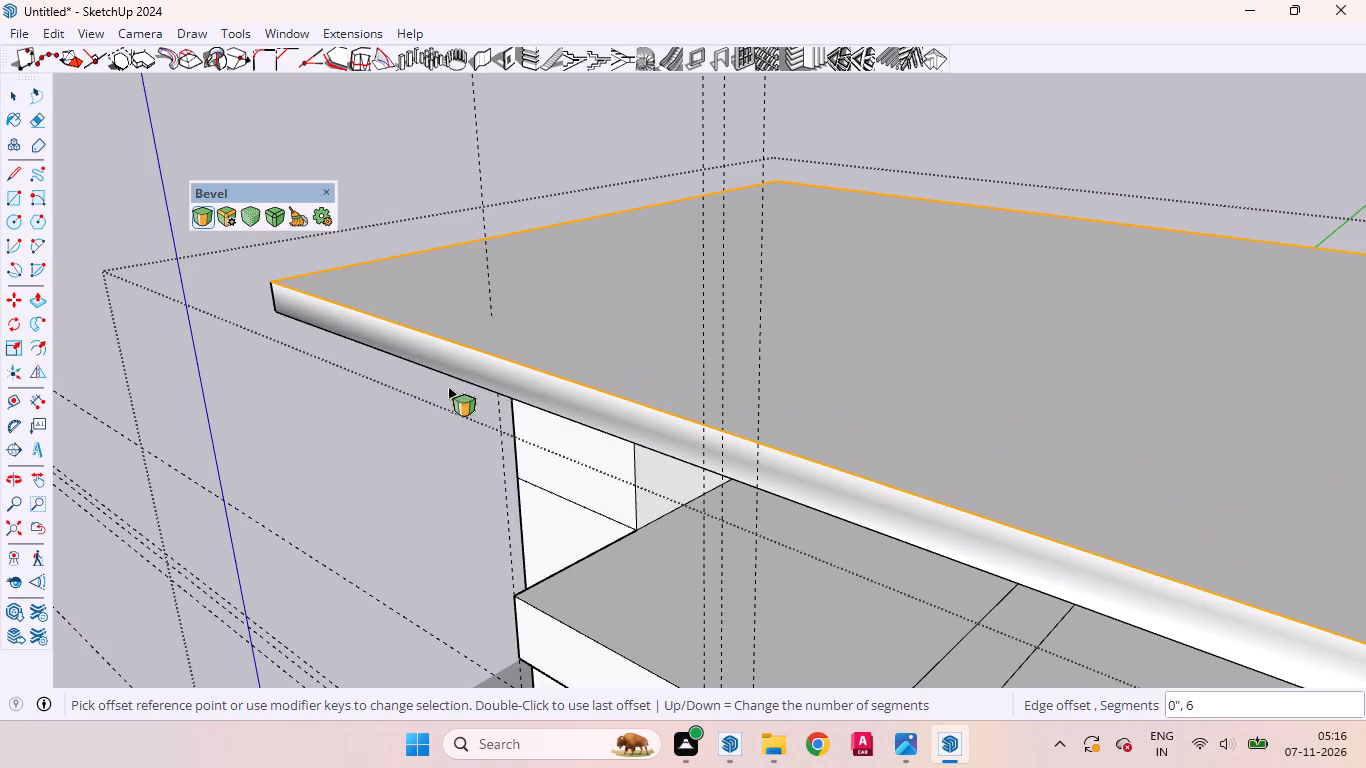
pyautogui.scroll(4, 518, 367)
pyautogui.click(576, 398)
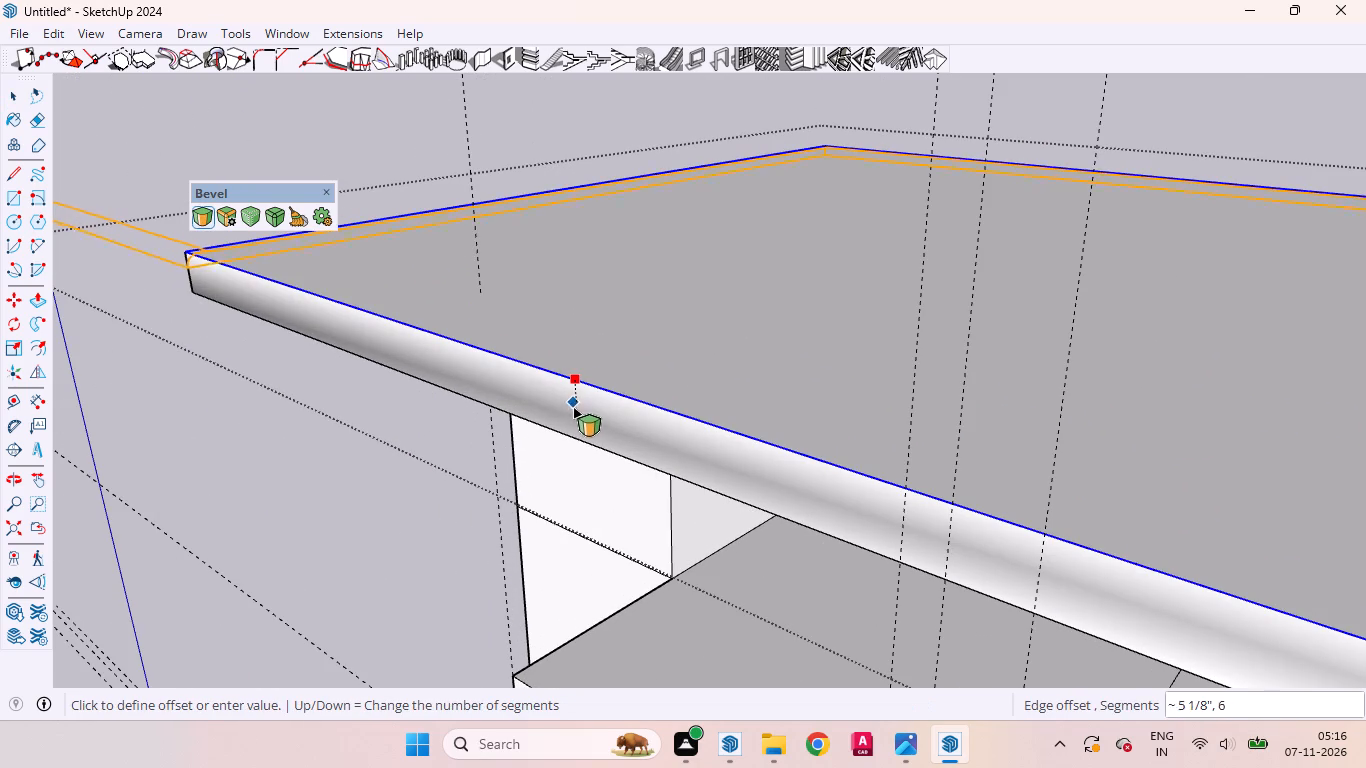
pyautogui.scroll(-5, 659, 364)
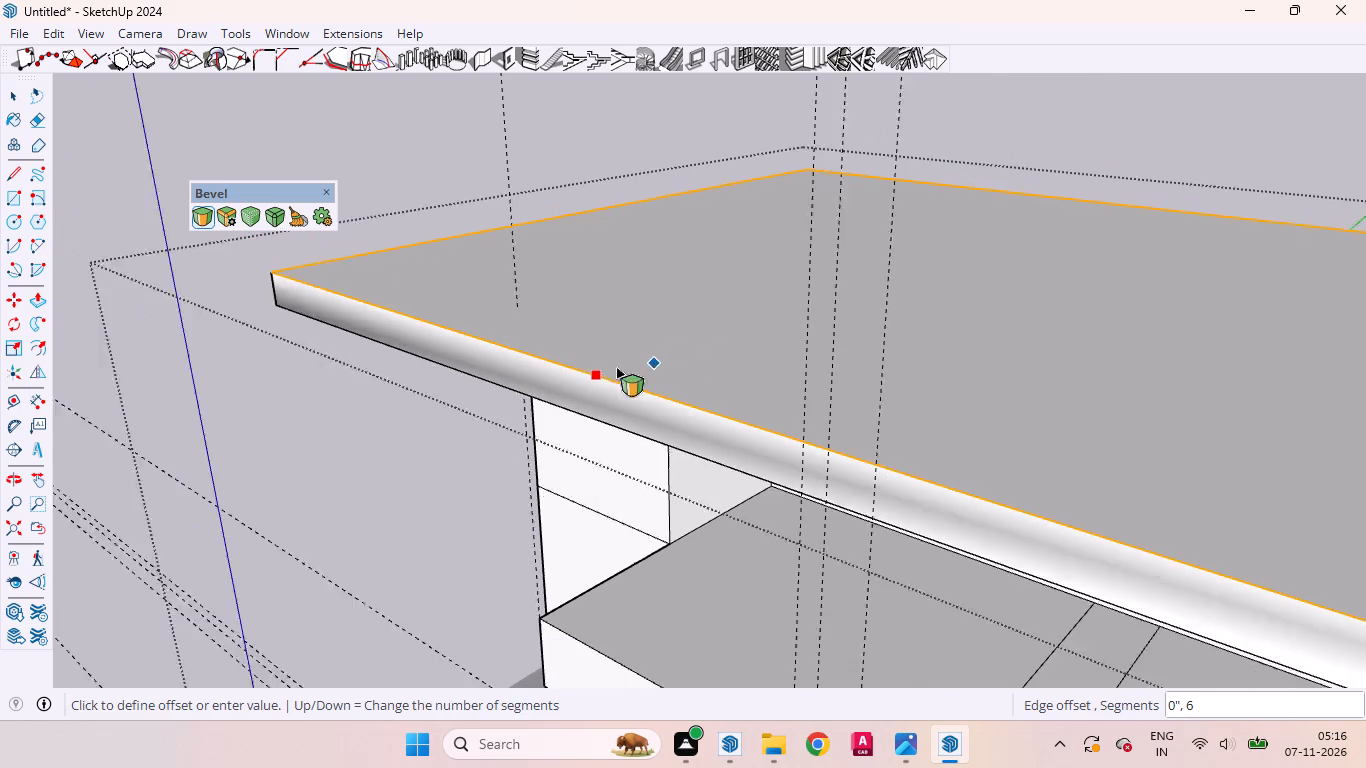
pyautogui.scroll(-6, 616, 367)
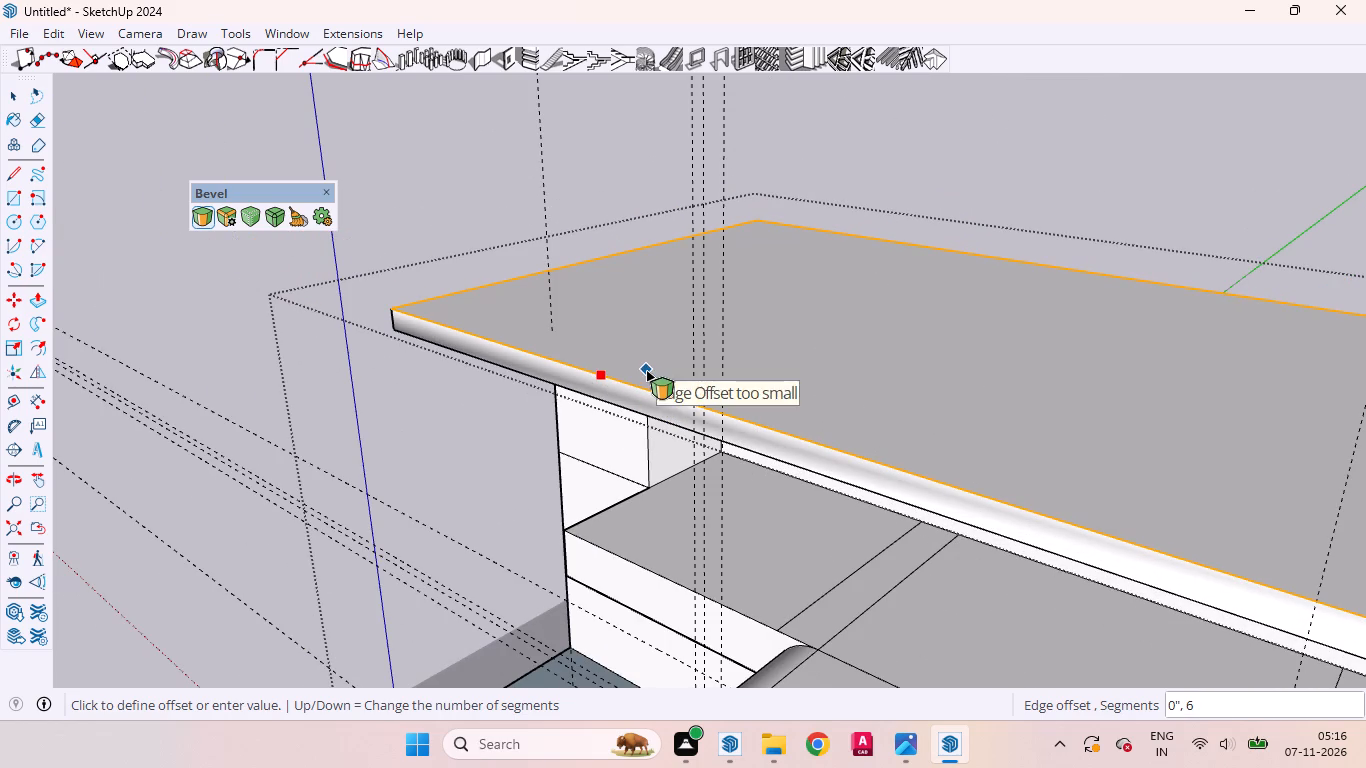
pyautogui.click(646, 370)
pyautogui.click(855, 380)
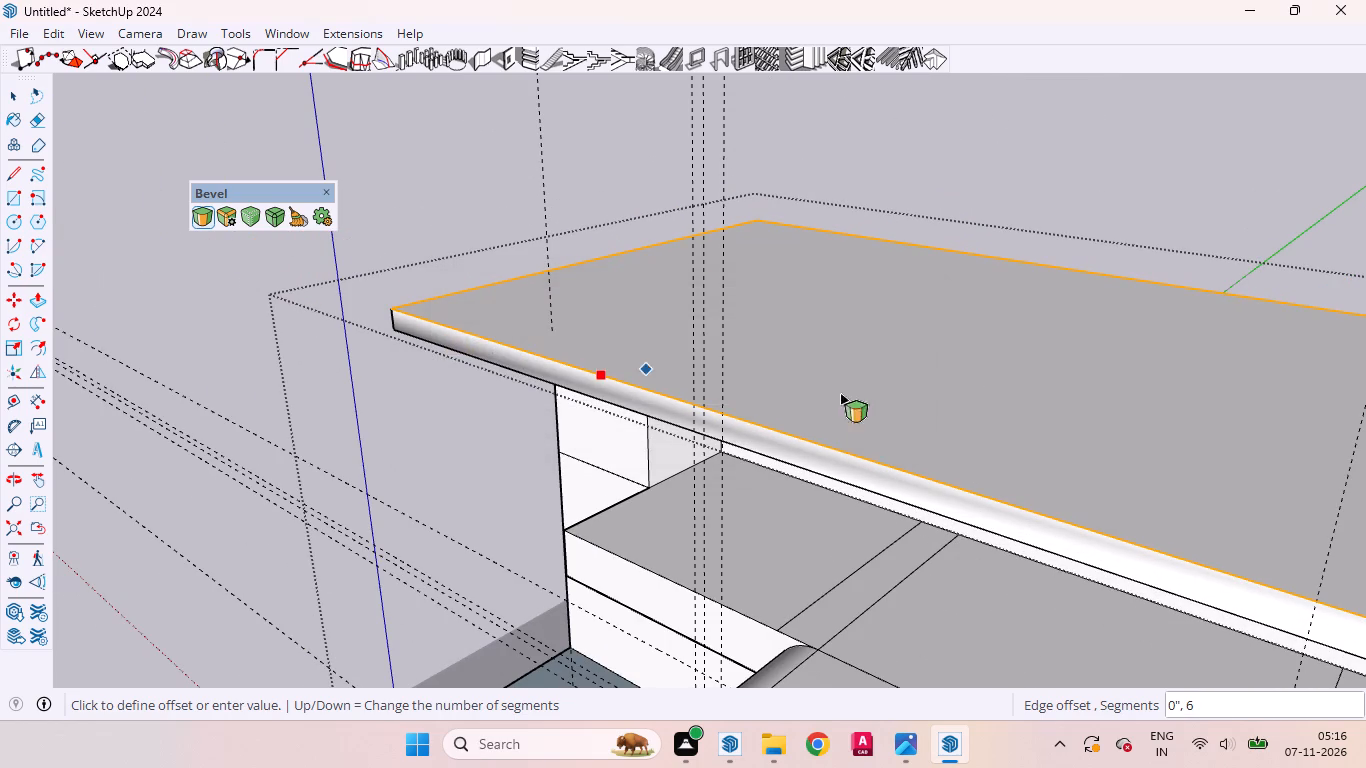
pyautogui.moveTo(765, 443); pyautogui.dragTo(427, 391, button='middle')
pyautogui.scroll(-6, 544, 364)
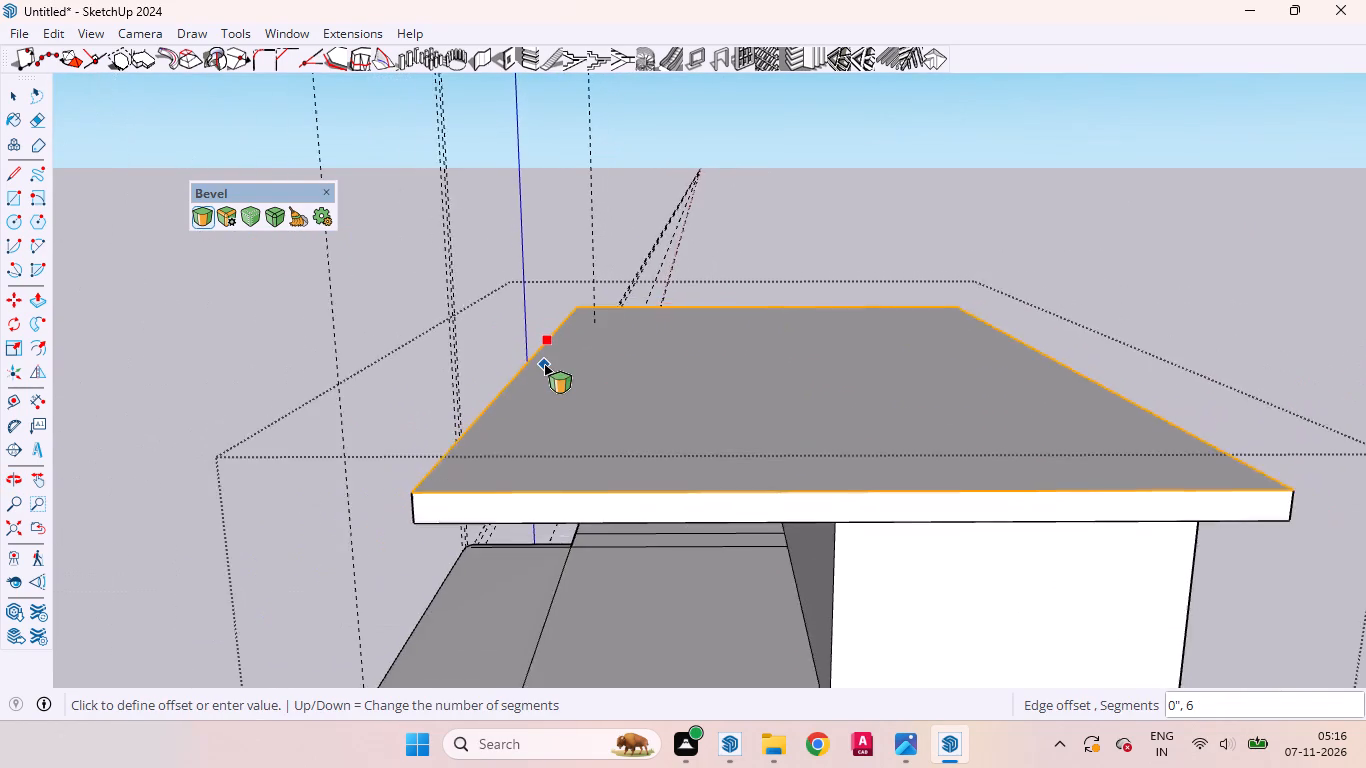
pyautogui.scroll(-5, 546, 364)
pyautogui.scroll(14, 497, 455)
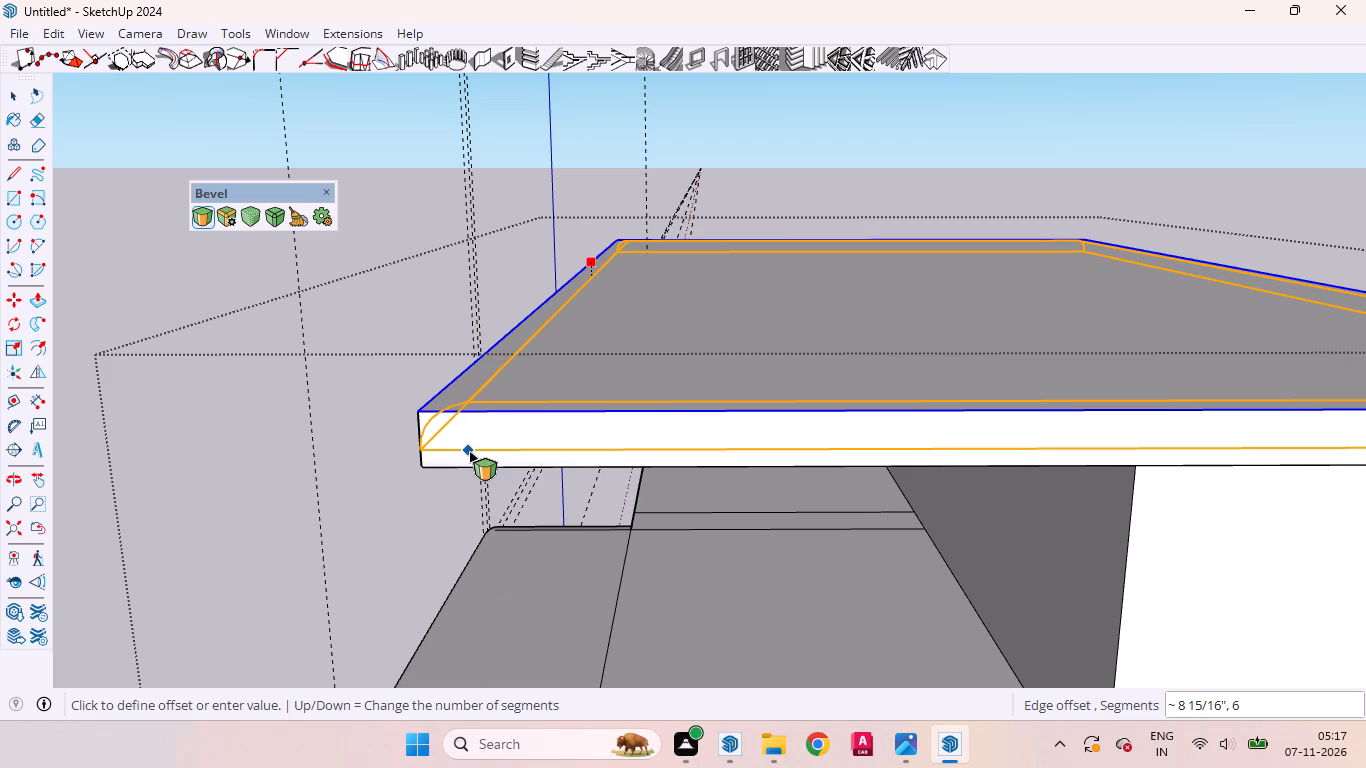
pyautogui.click(470, 453)
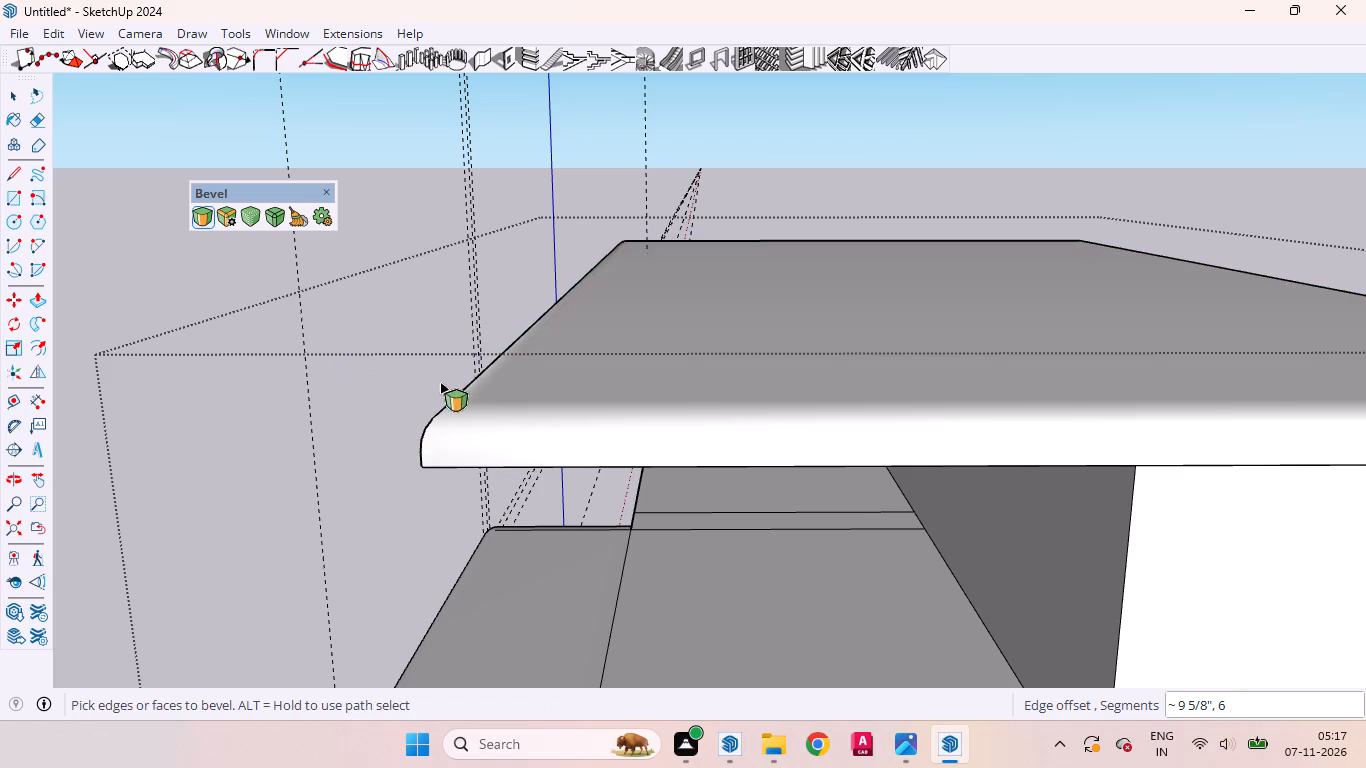
pyautogui.press('space')
# Examine the roof slab's bevelled upper edges and the building's front from several angles.
pyautogui.scroll(-3, 669, 314)
pyautogui.scroll(-2, 836, 370)
pyautogui.scroll(1, 836, 371)
pyautogui.scroll(-2, 838, 371)
pyautogui.moveTo(654, 414); pyautogui.dragTo(985, 371, button='middle')
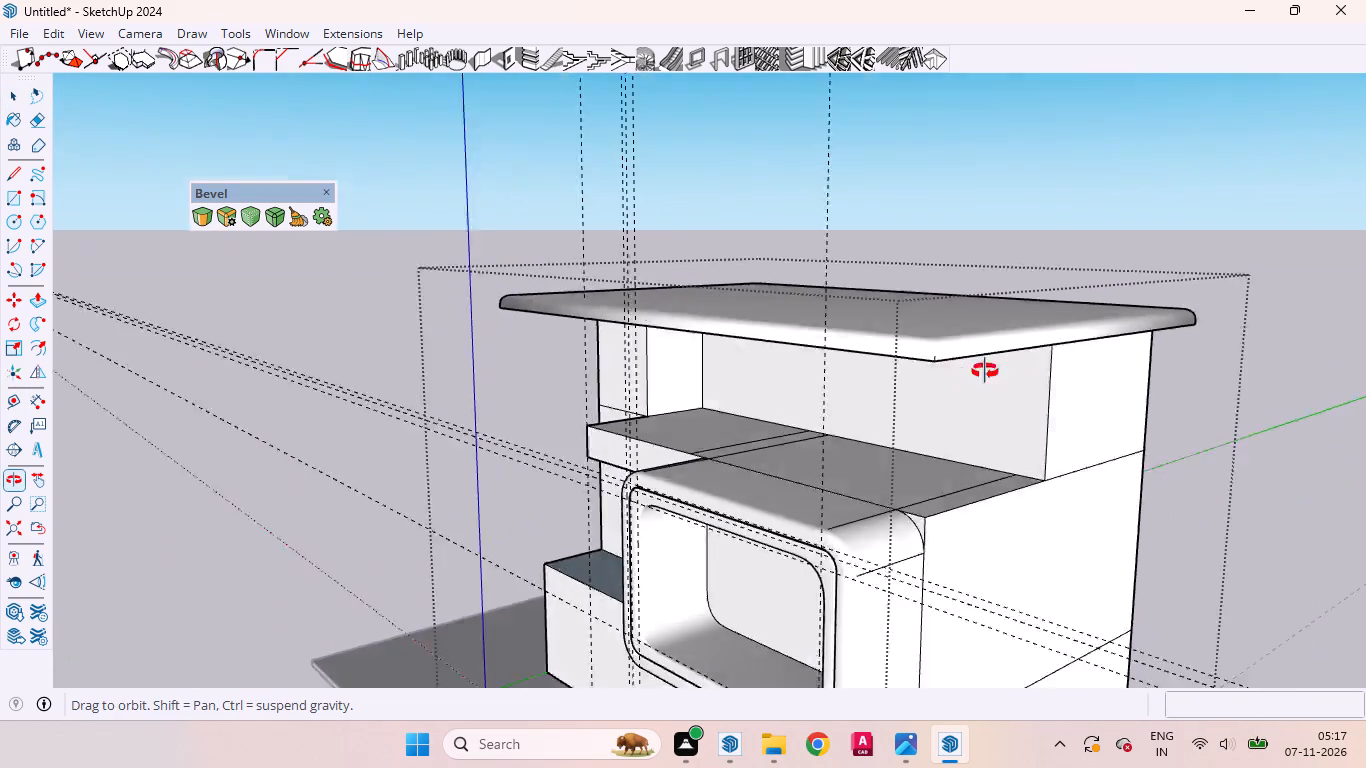
pyautogui.moveTo(985, 371); pyautogui.dragTo(1297, 254, button='middle')
pyautogui.scroll(-6, 1085, 379)
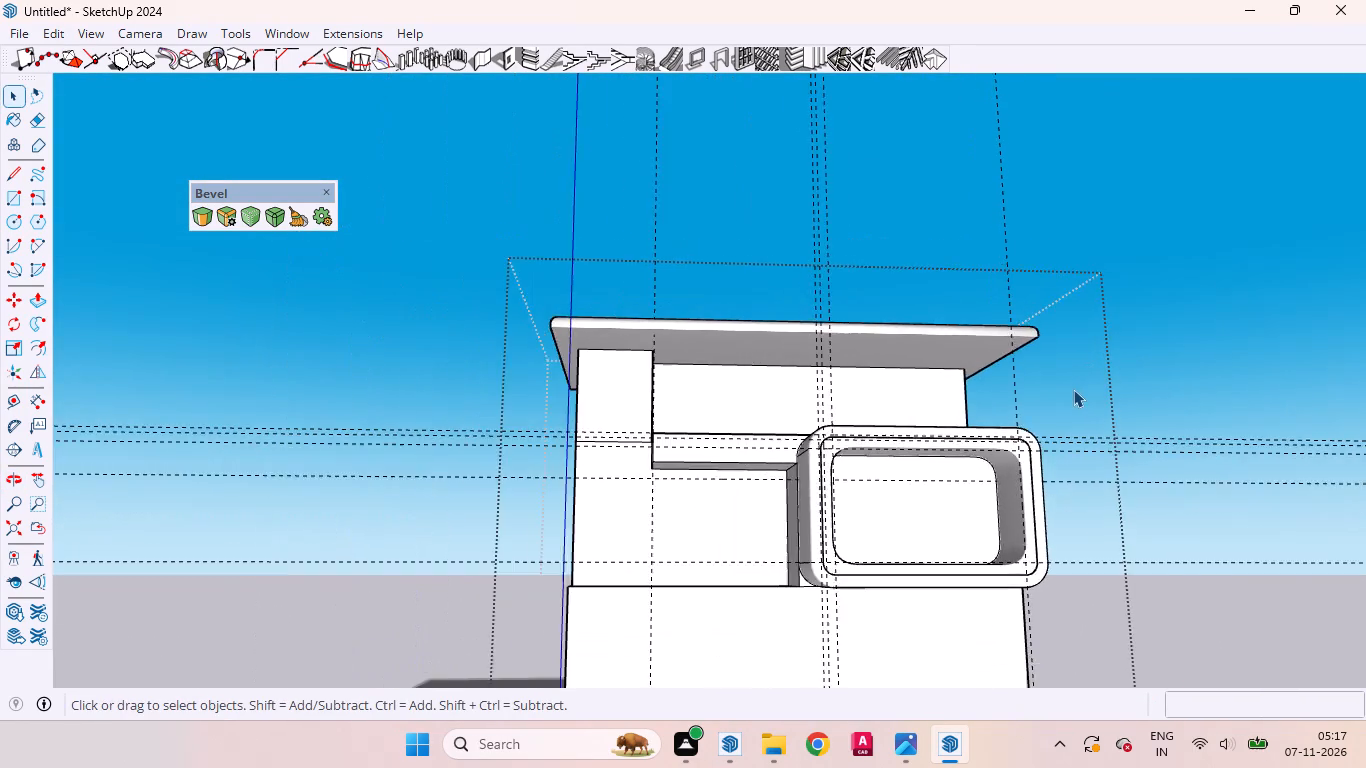
pyautogui.scroll(-3, 1073, 389)
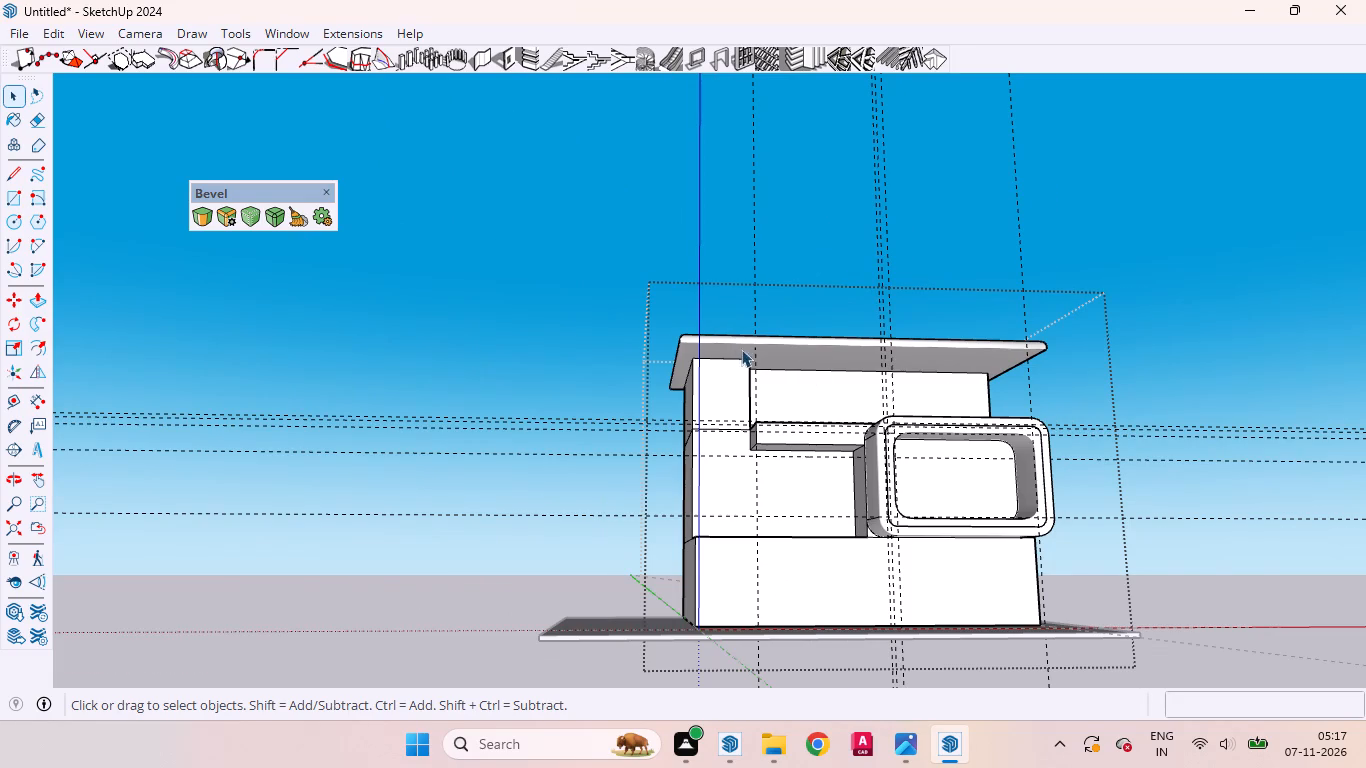
pyautogui.scroll(5, 742, 350)
pyautogui.moveTo(802, 399); pyautogui.dragTo(713, 425, button='middle')
# Delete the vertical and horizontal construction guides running through the building.
pyautogui.scroll(-10, 962, 439)
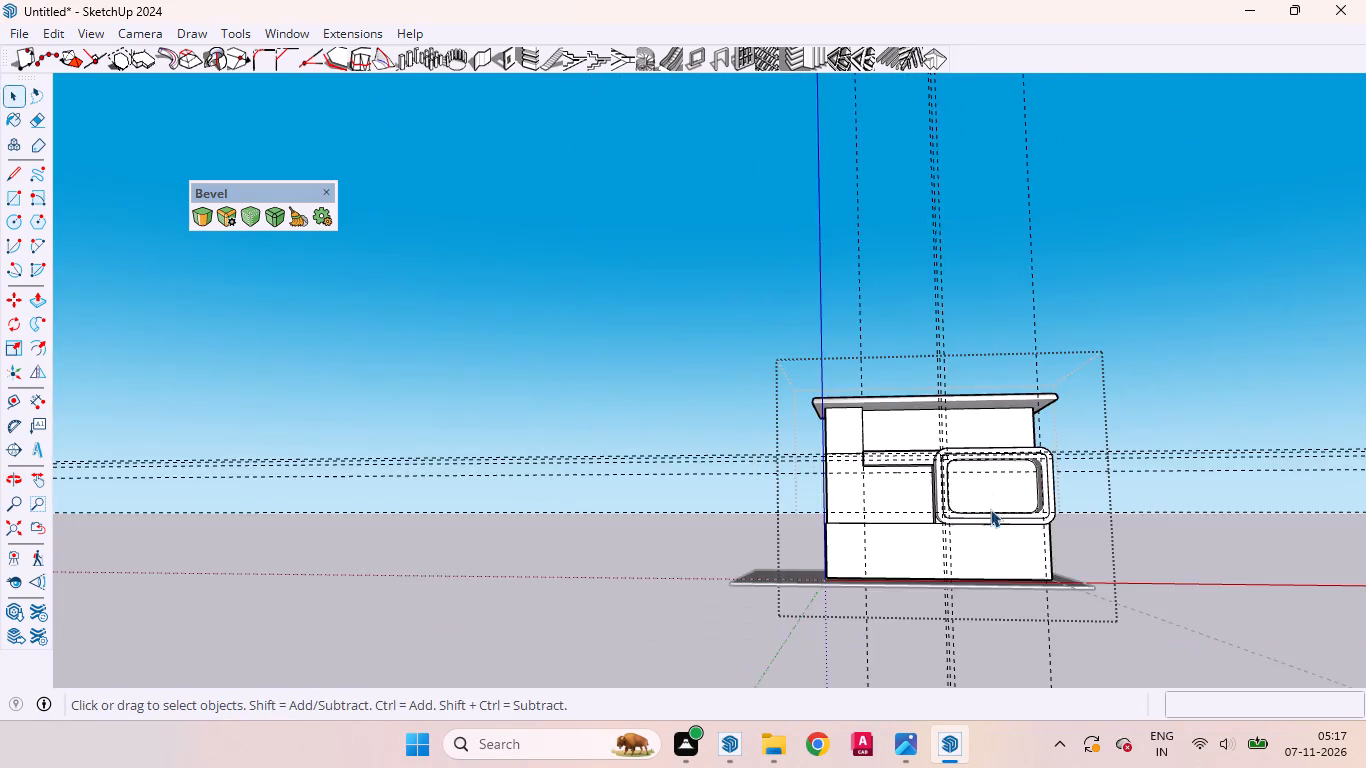
pyautogui.moveTo(972, 525); pyautogui.dragTo(939, 534, button='middle')
pyautogui.scroll(1, 939, 534)
pyautogui.scroll(-4, 967, 557)
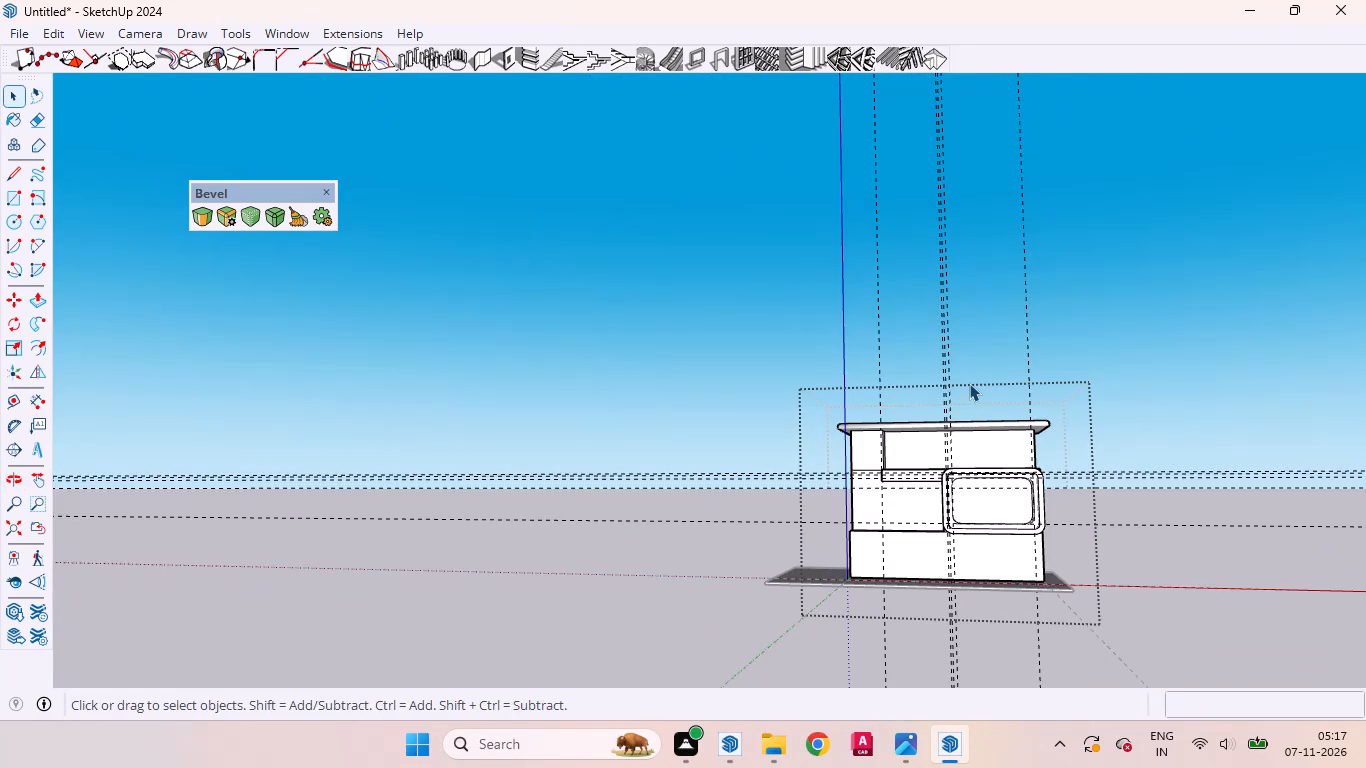
pyautogui.moveTo(1032, 315); pyautogui.dragTo(646, 274)
pyautogui.moveTo(628, 128); pyautogui.dragTo(626, 117)
pyautogui.press('Delete')
pyautogui.moveTo(1163, 349); pyautogui.dragTo(711, 70)
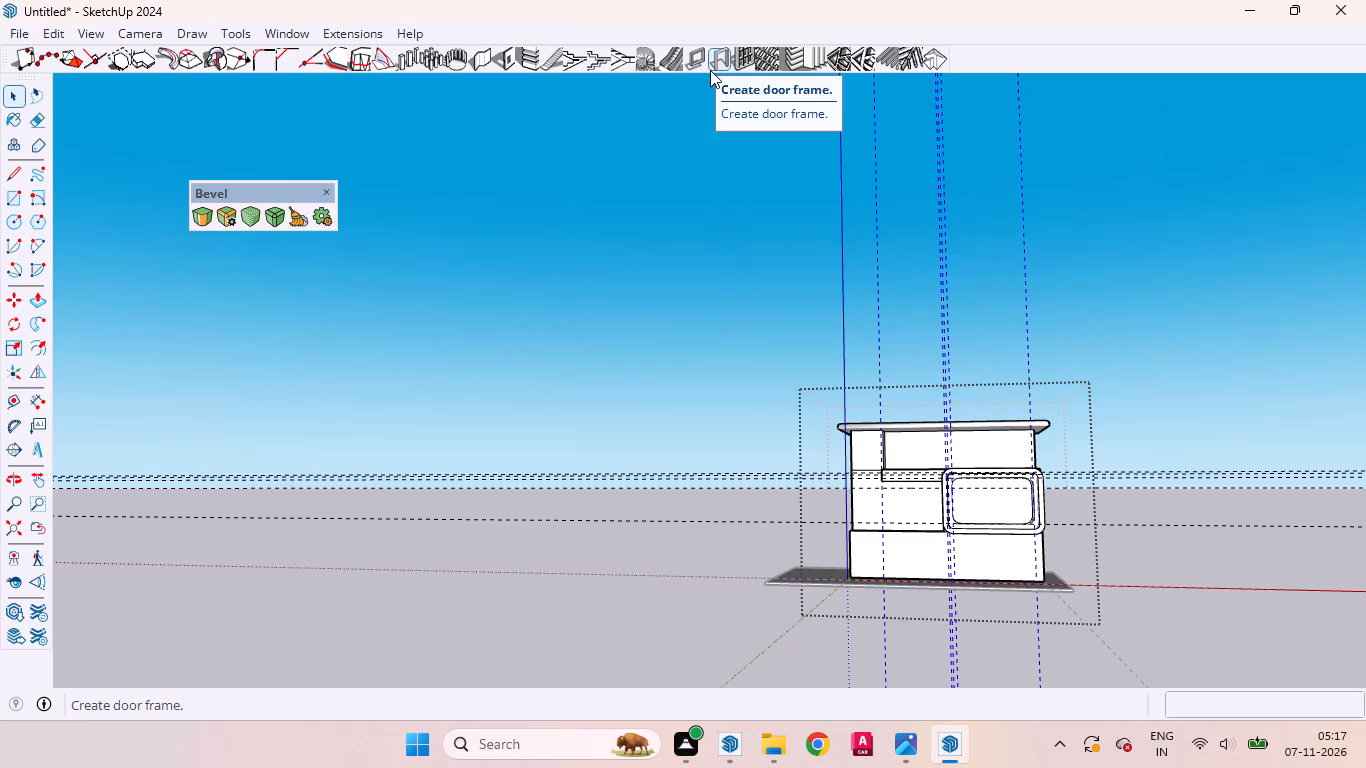
pyautogui.press('Delete')
pyautogui.moveTo(657, 619); pyautogui.dragTo(408, 296)
pyautogui.press('Delete')
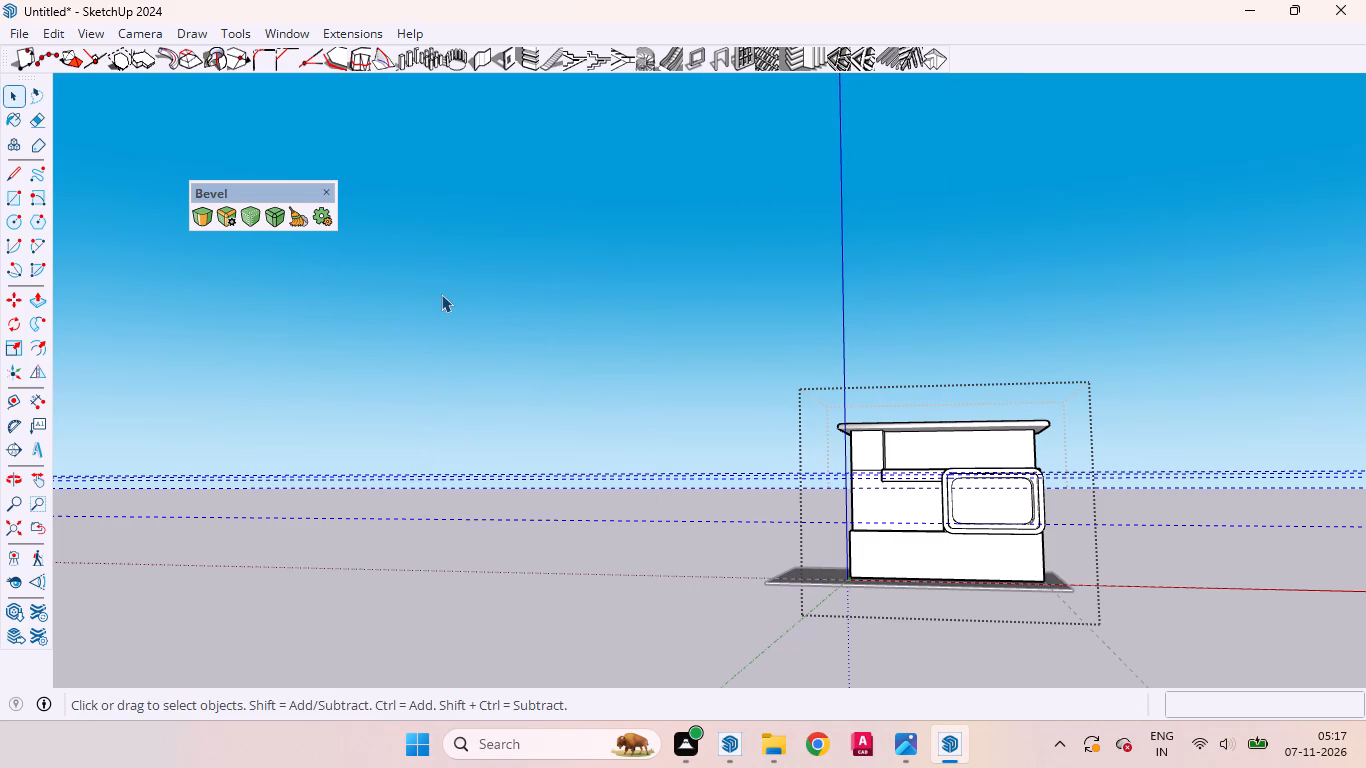
# Erase the storey seam edges on the front and side faces of the corner block beside the terrace.
pyautogui.scroll(9, 1161, 470)
pyautogui.scroll(-1, 912, 485)
pyautogui.scroll(4, 912, 485)
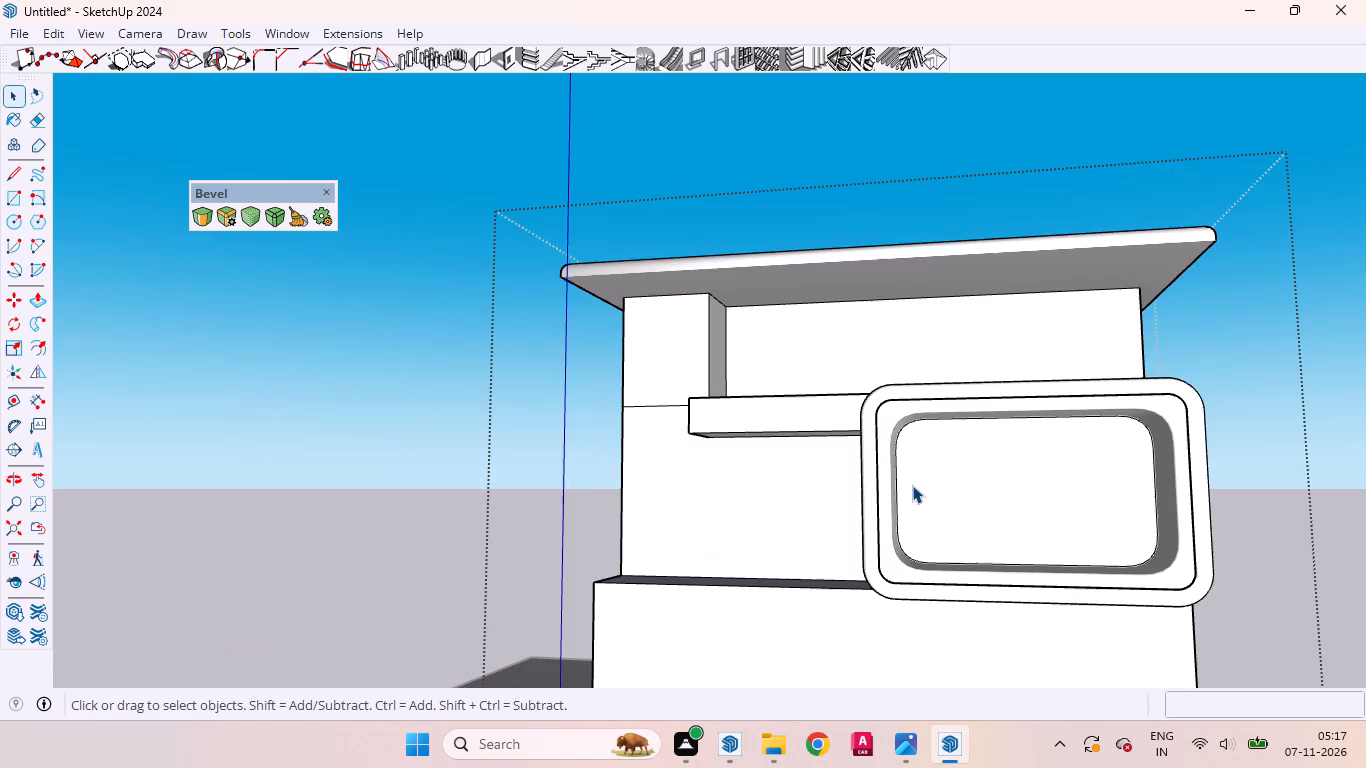
pyautogui.moveTo(930, 472); pyautogui.dragTo(964, 485, button='middle')
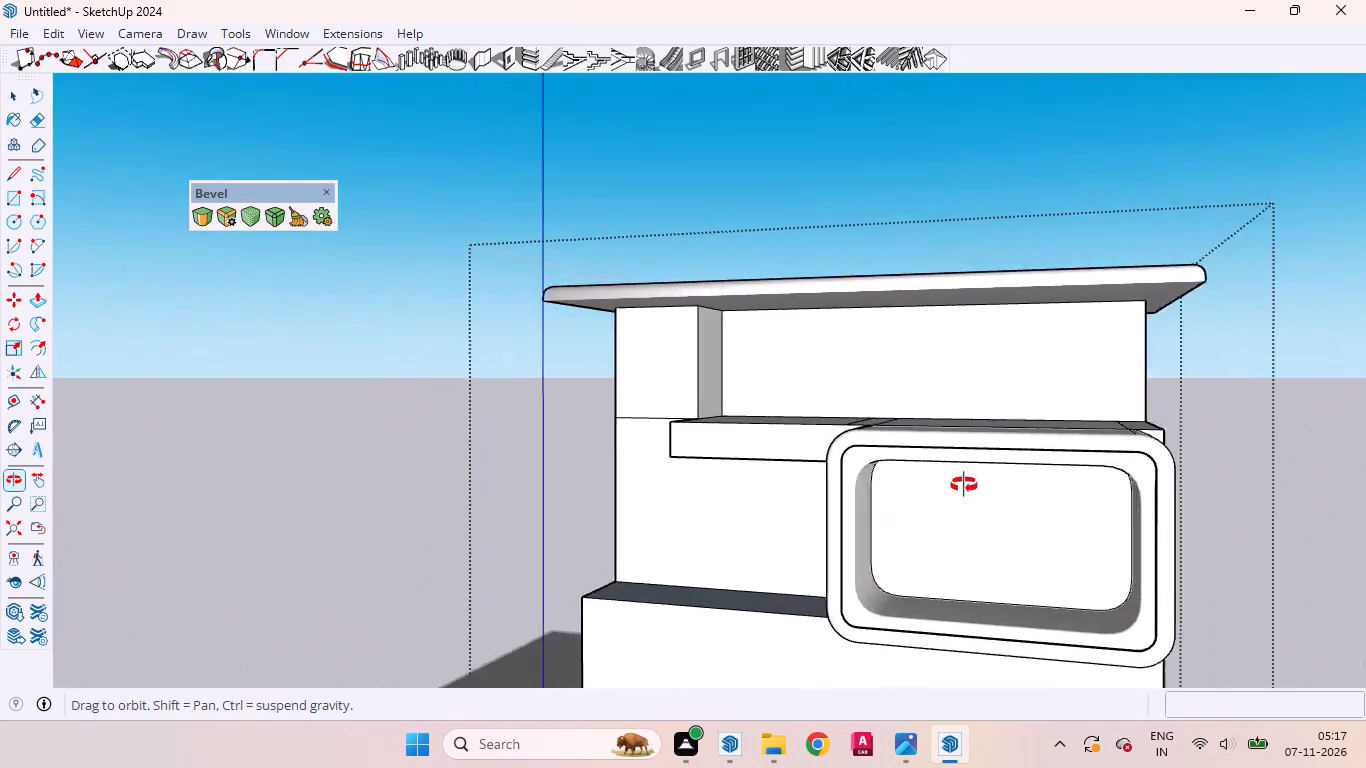
pyautogui.moveTo(964, 485); pyautogui.dragTo(1169, 420, button='middle')
pyautogui.scroll(4, 790, 390)
pyautogui.scroll(3, 664, 377)
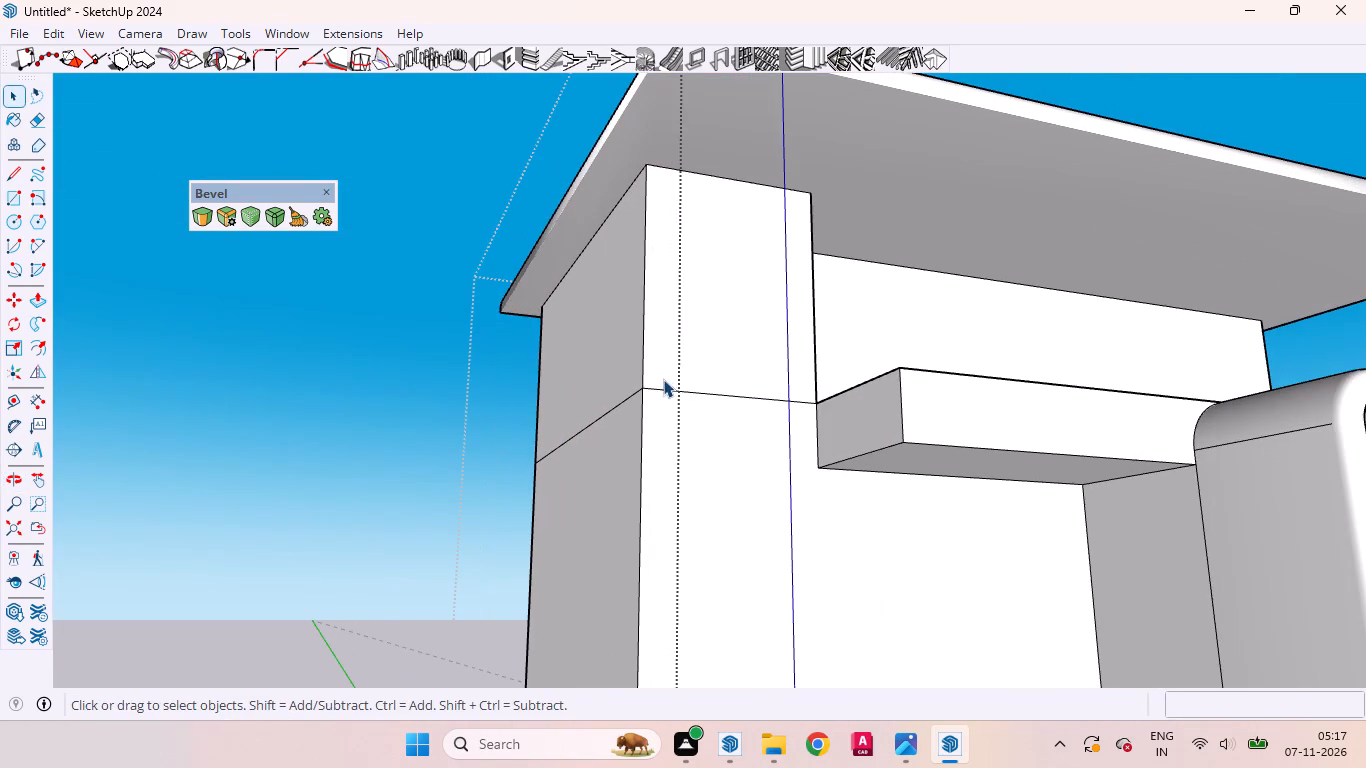
pyautogui.click(687, 392)
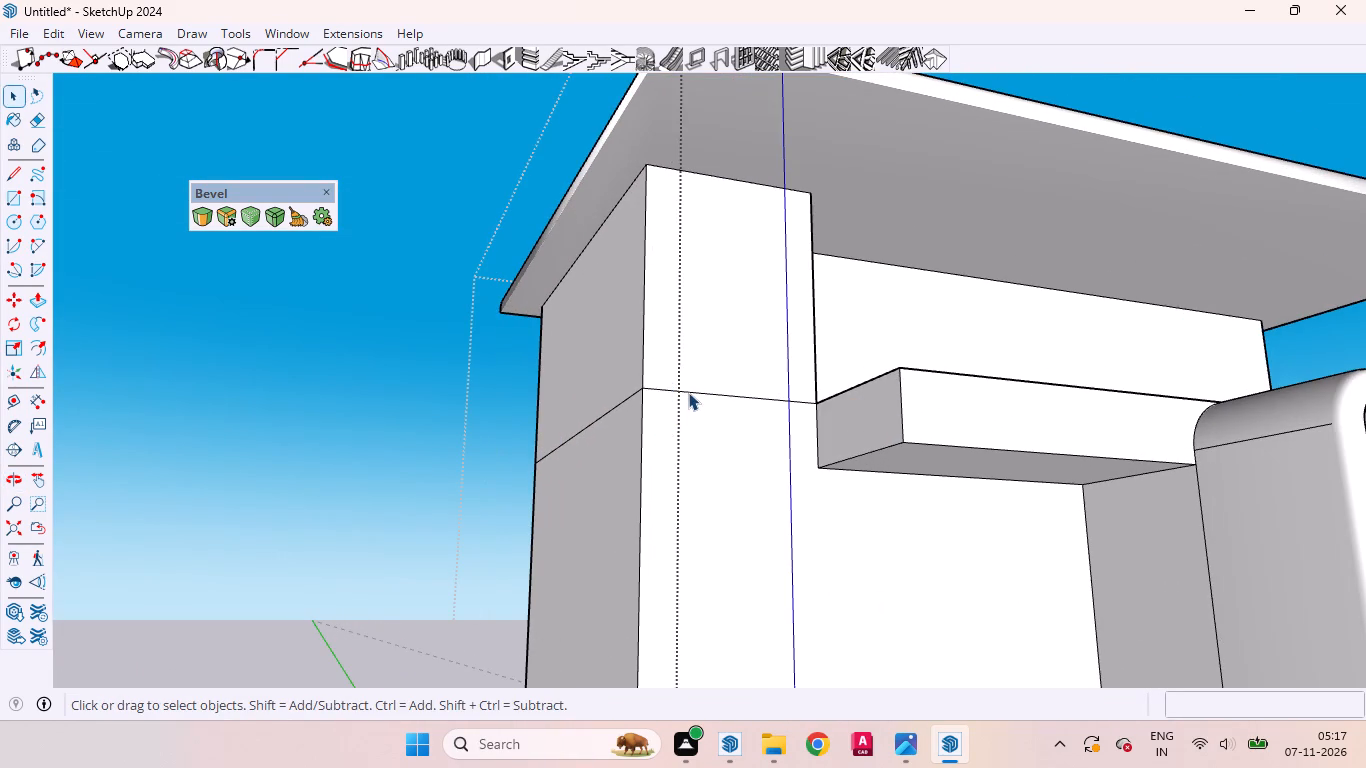
pyautogui.rightClick(688, 393)
pyautogui.click(763, 437)
pyautogui.click(621, 402)
pyautogui.rightClick(620, 402)
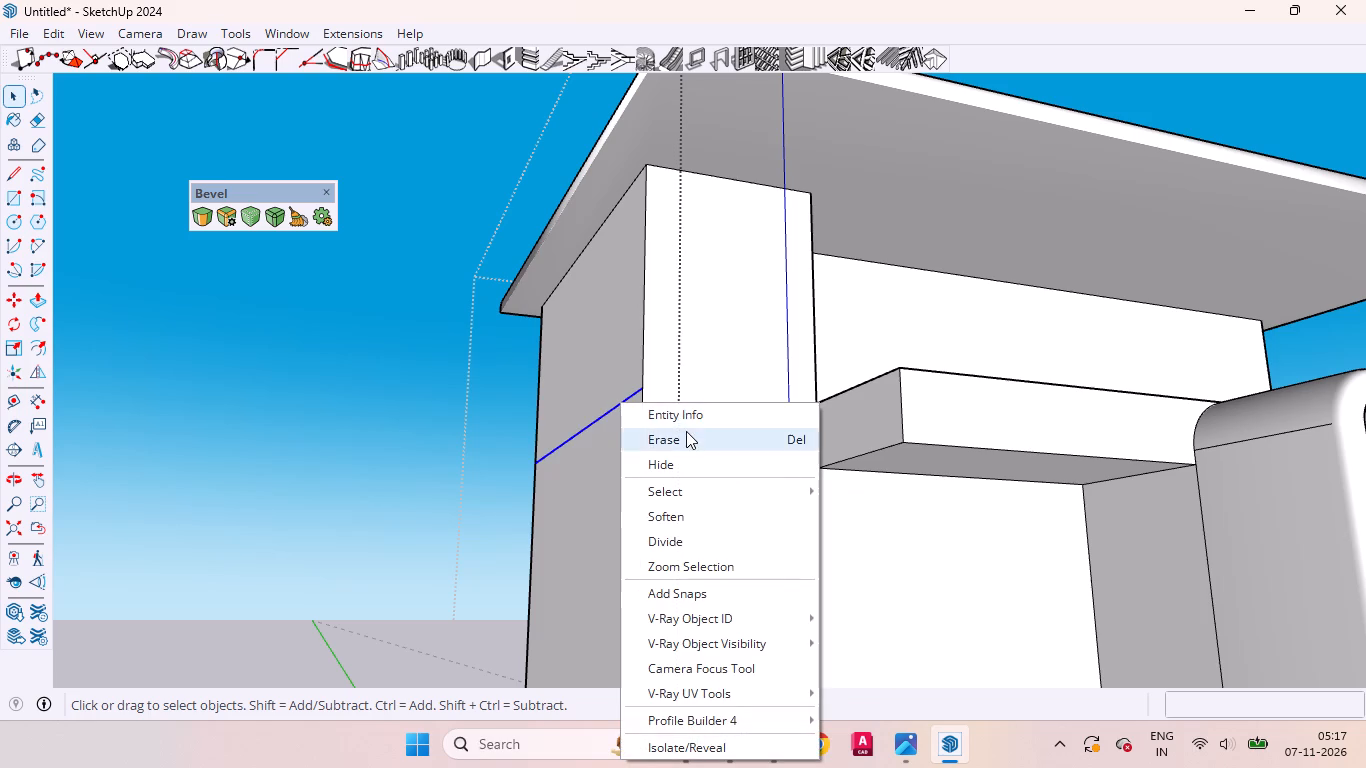
pyautogui.click(686, 433)
# Push/Pull the floor of the recessed ledge below the terrace, beside the rounded front block, up by 12".
pyautogui.scroll(-6, 707, 415)
pyautogui.moveTo(697, 450); pyautogui.dragTo(550, 444, button='middle')
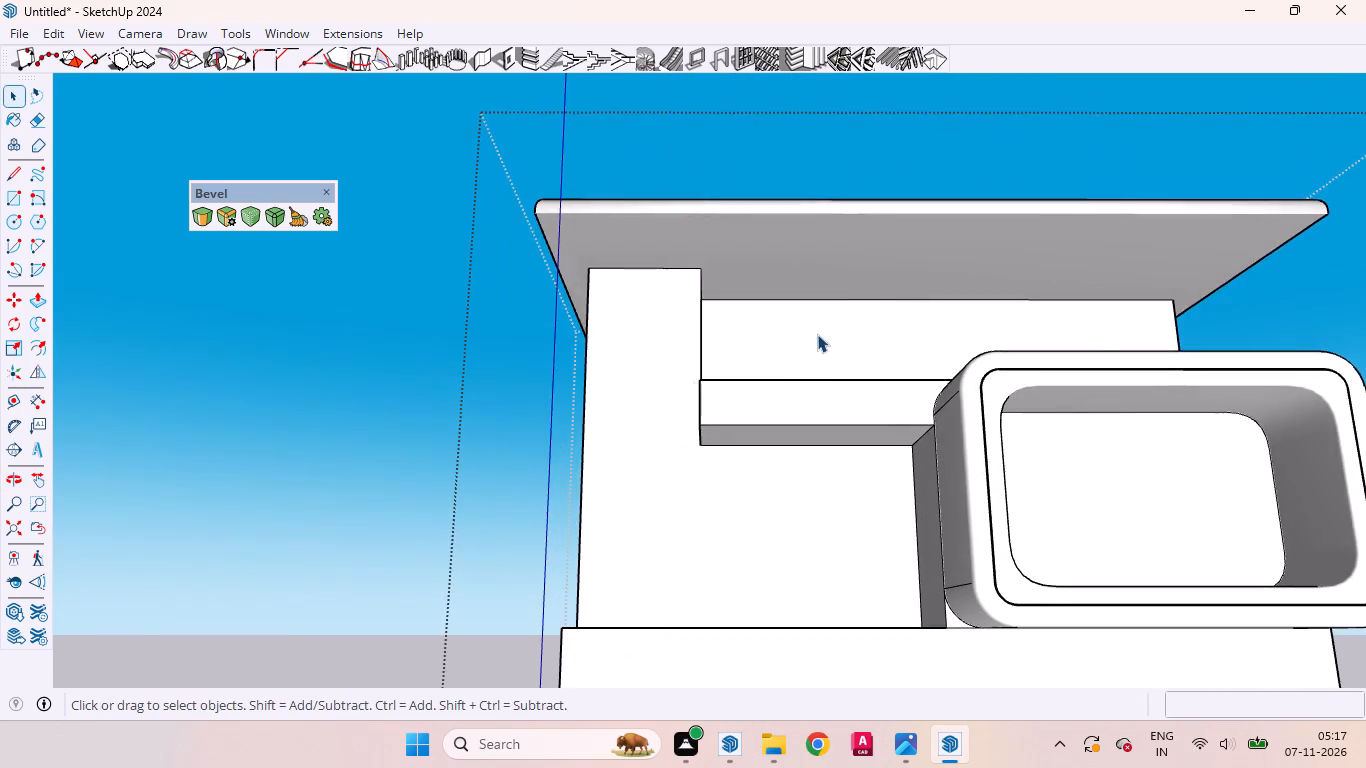
pyautogui.scroll(-7, 817, 334)
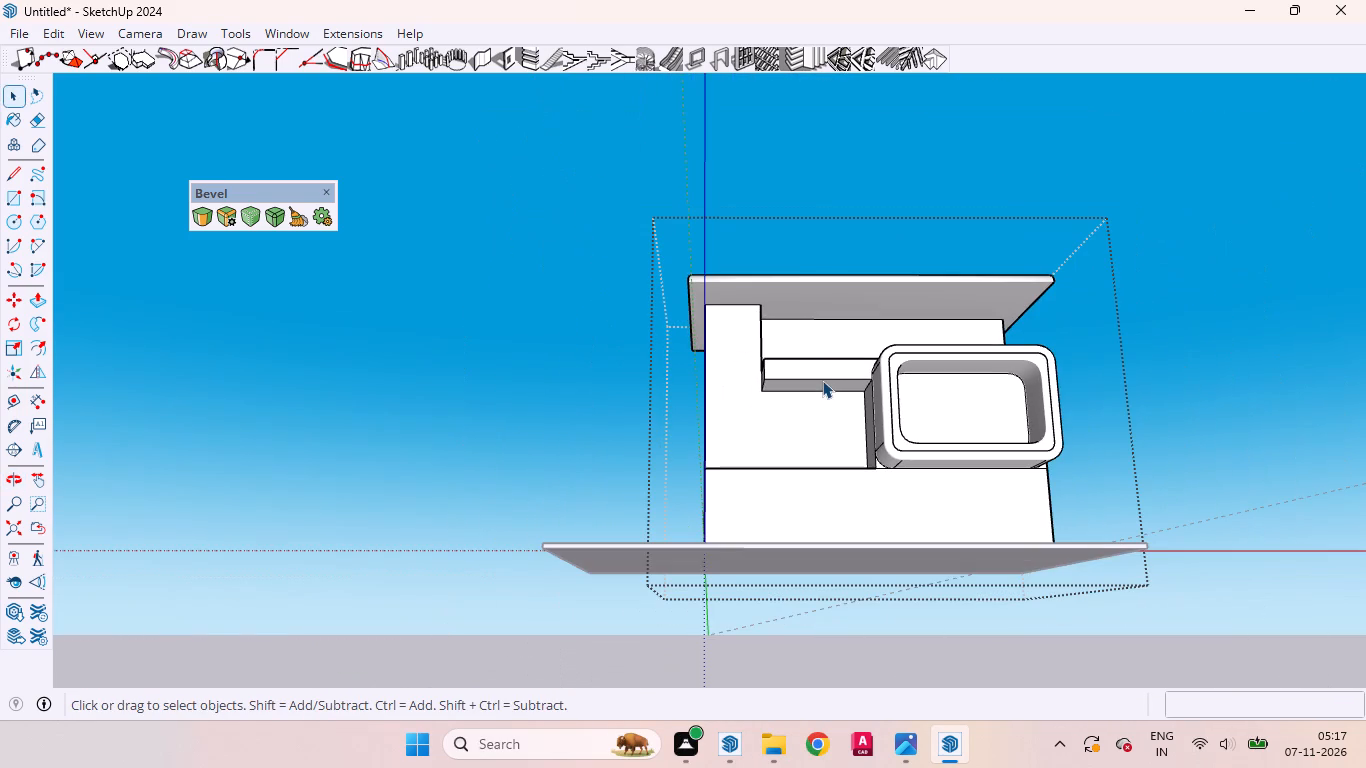
pyautogui.scroll(-3, 811, 383)
pyautogui.moveTo(831, 459); pyautogui.dragTo(854, 541, button='middle')
pyautogui.scroll(4, 857, 441)
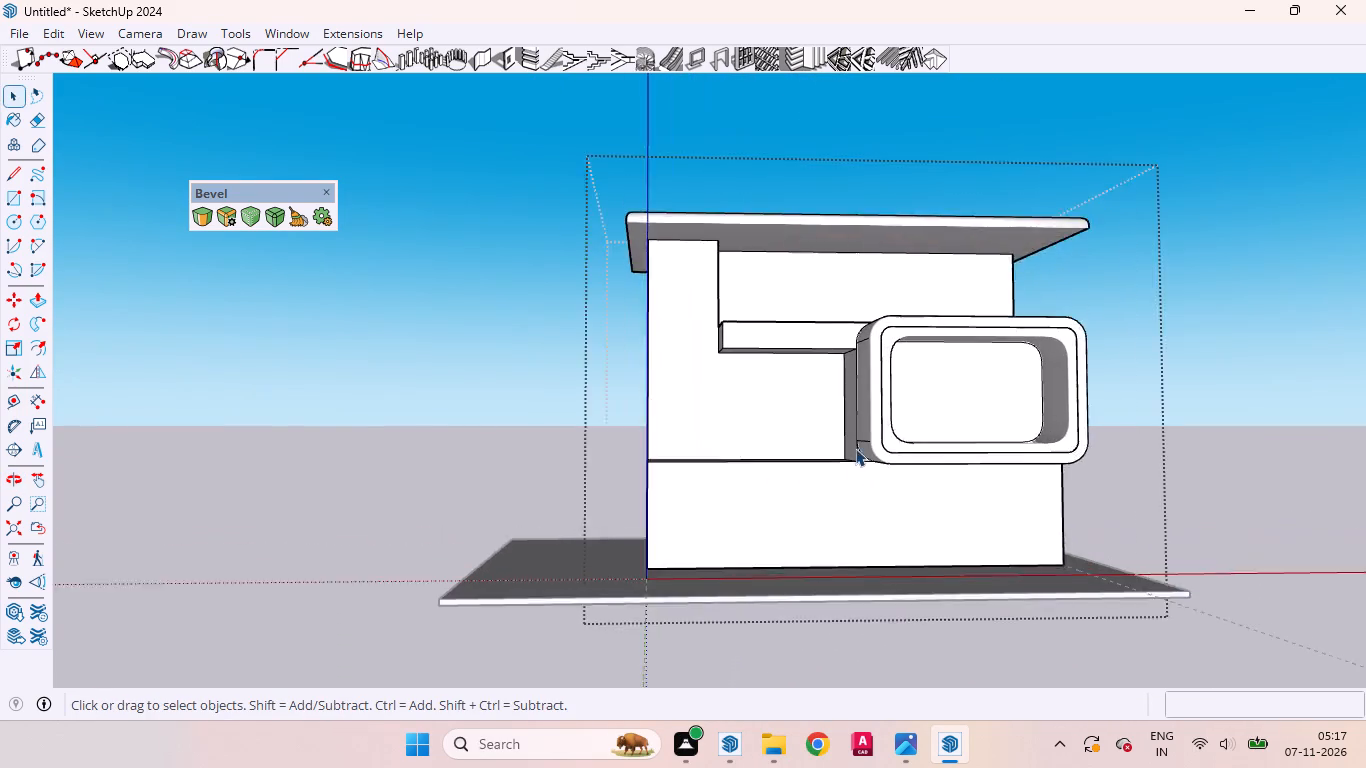
pyautogui.scroll(11, 855, 448)
pyautogui.moveTo(727, 462); pyautogui.dragTo(784, 534, button='middle')
pyautogui.scroll(1, 755, 479)
pyautogui.scroll(-3, 752, 470)
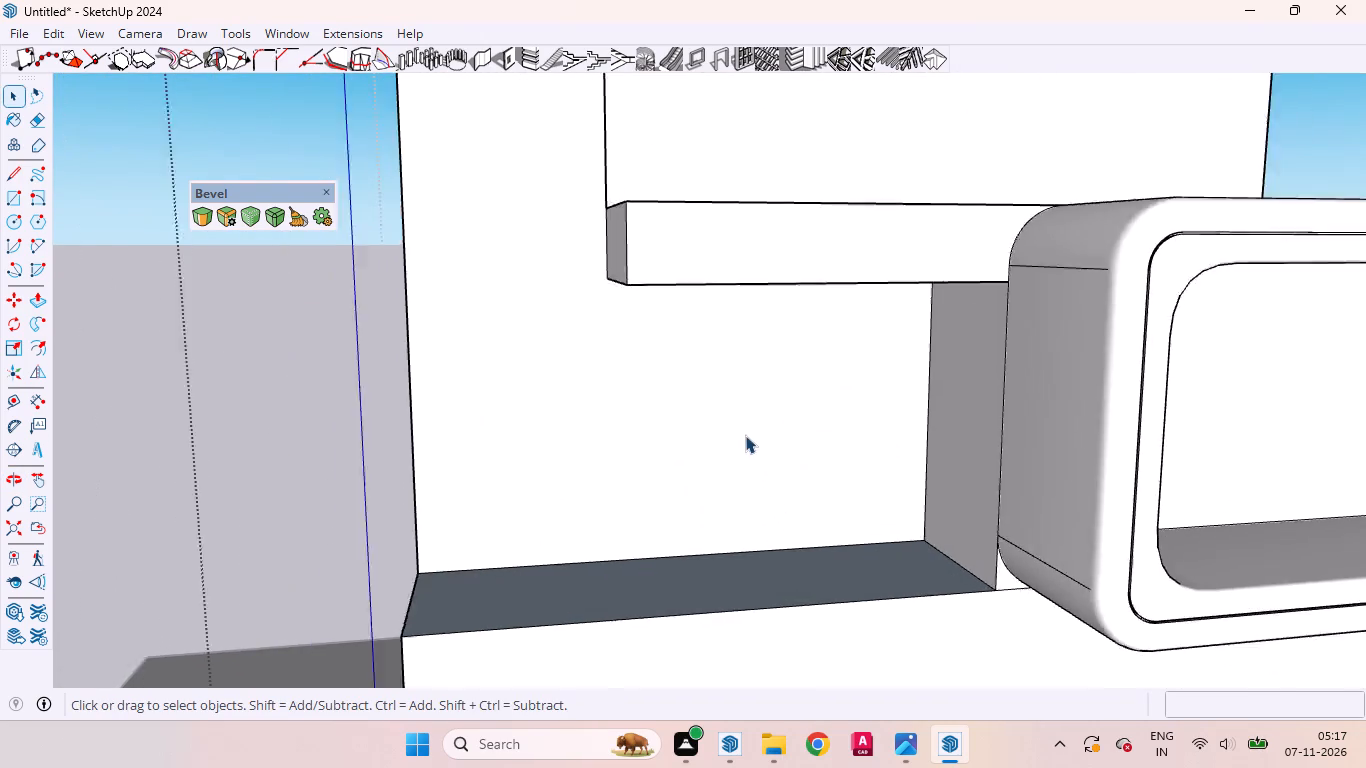
pyautogui.scroll(-2, 745, 435)
pyautogui.moveTo(807, 509); pyautogui.dragTo(775, 503, button='middle')
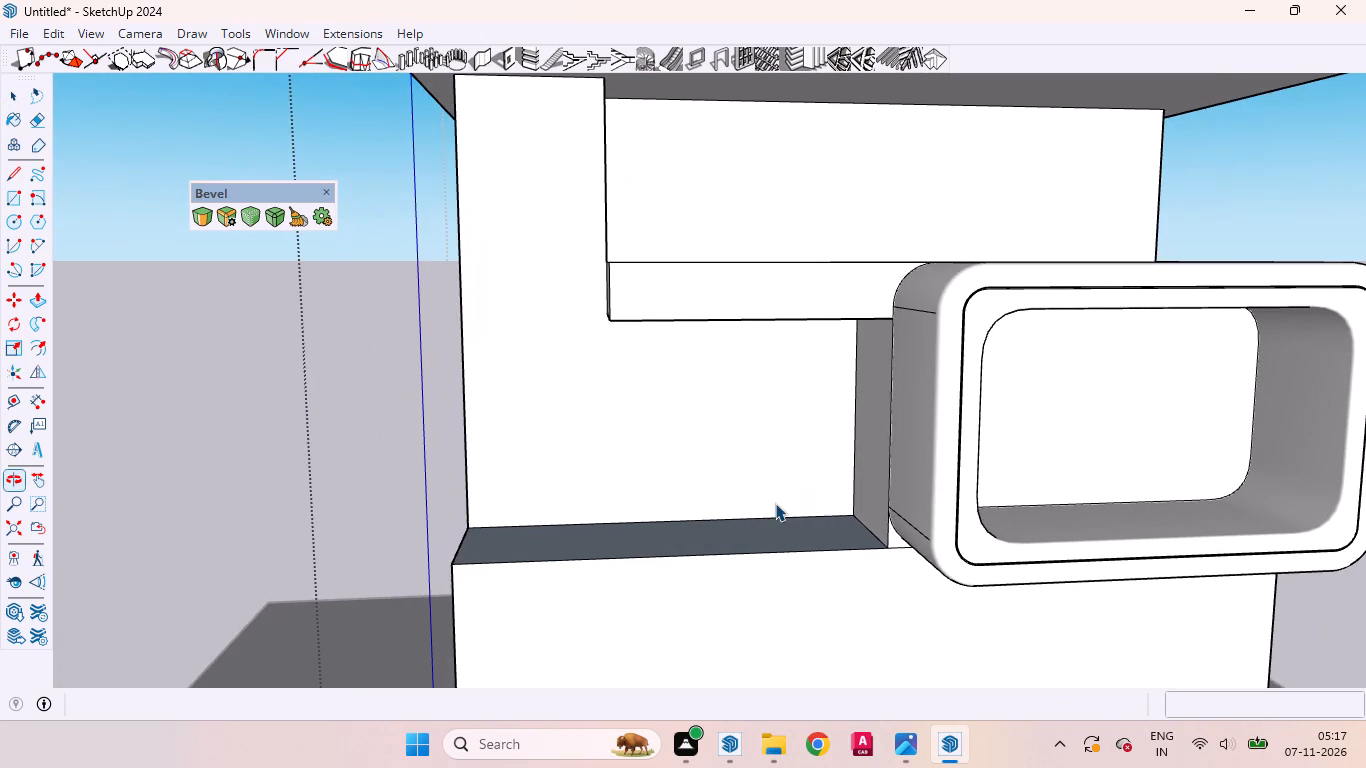
pyautogui.scroll(6, 781, 509)
pyautogui.click(749, 563)
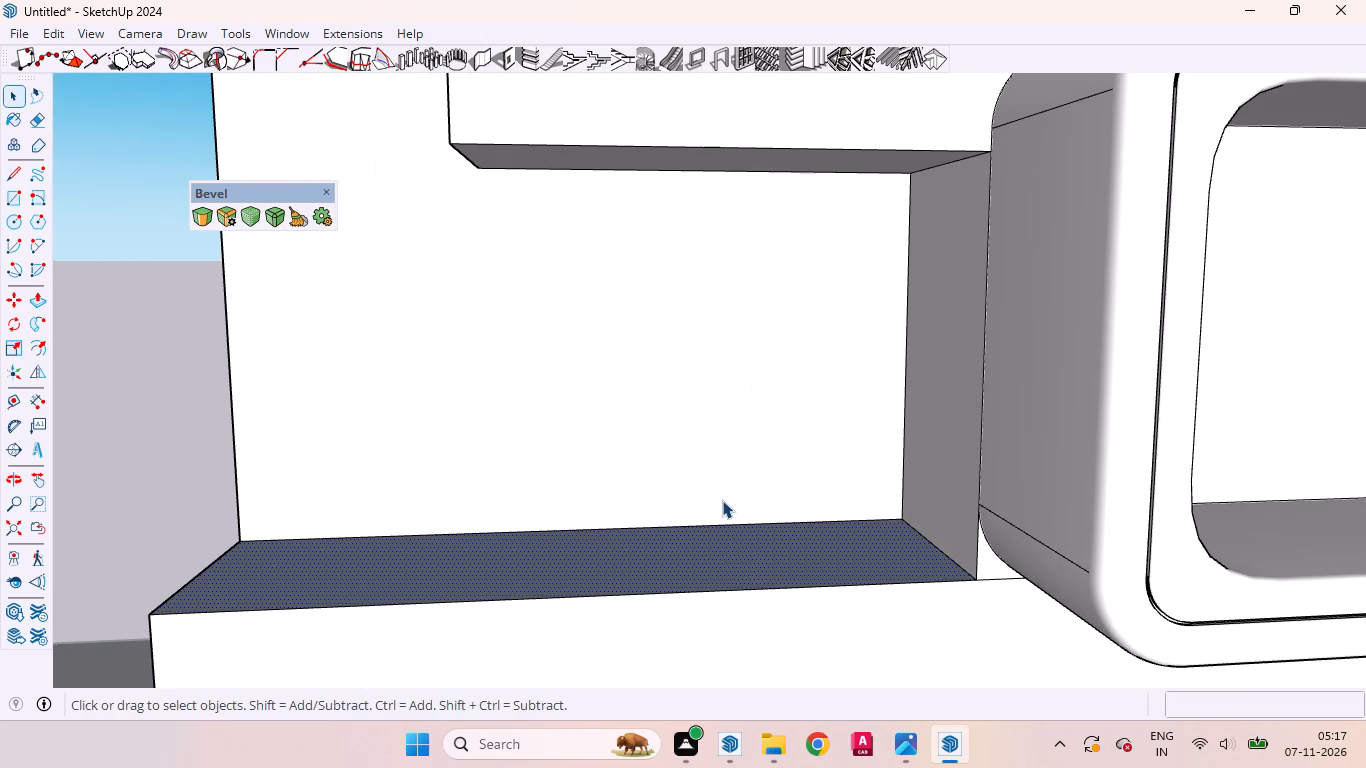
pyautogui.press('p')
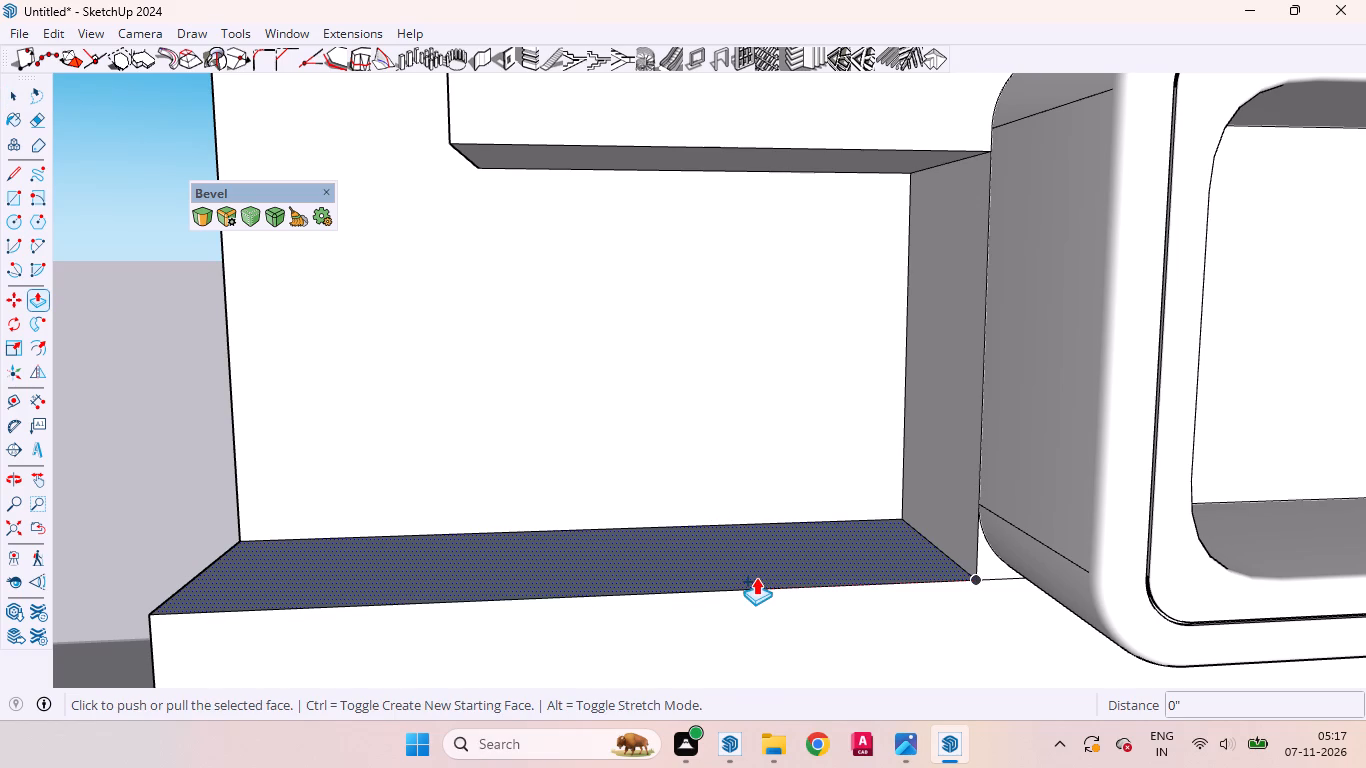
pyautogui.moveTo(754, 566); pyautogui.dragTo(763, 551)
pyautogui.write('12')
pyautogui.press('Return')
pyautogui.press('space')
# Examine the raised ledge and the building's front from above and below.
pyautogui.scroll(-2, 827, 511)
pyautogui.scroll(1, 828, 510)
pyautogui.scroll(-8, 828, 510)
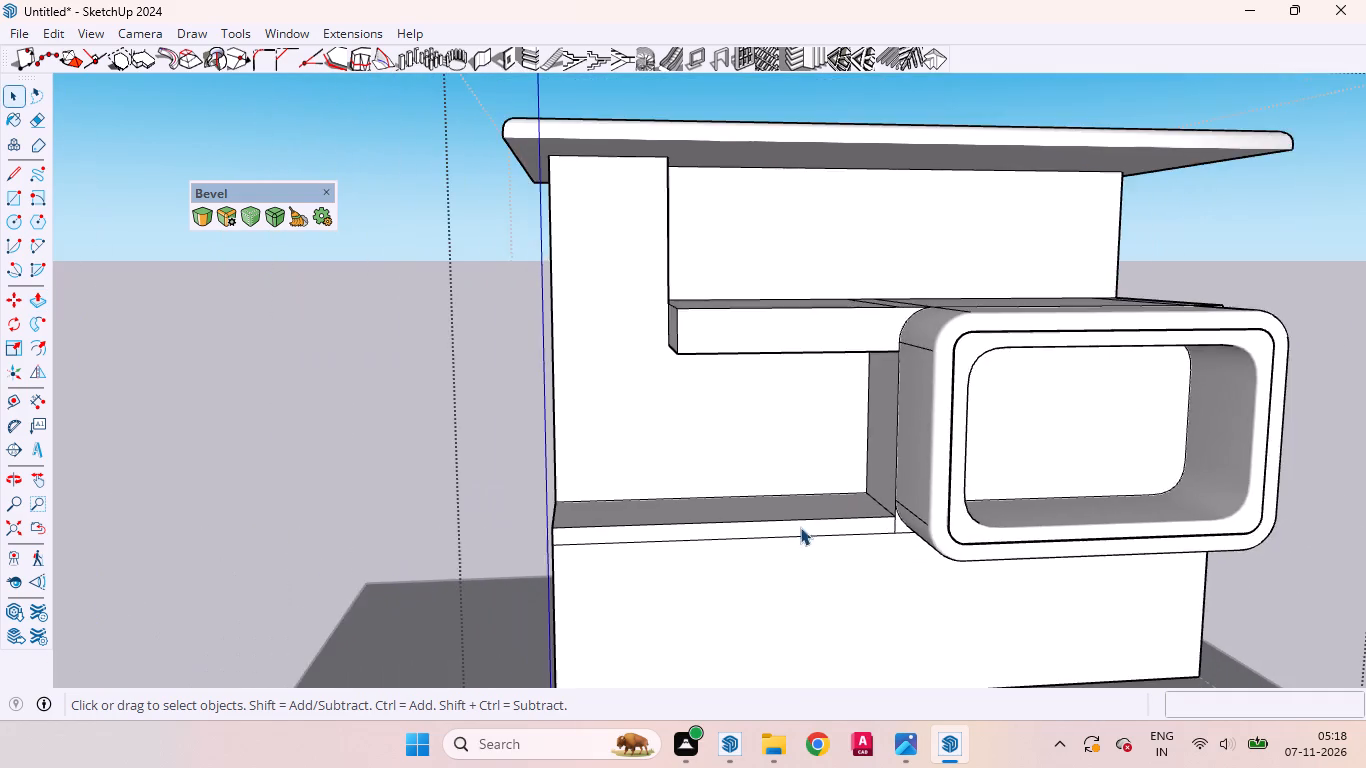
pyautogui.moveTo(793, 513); pyautogui.dragTo(758, 435, button='middle')
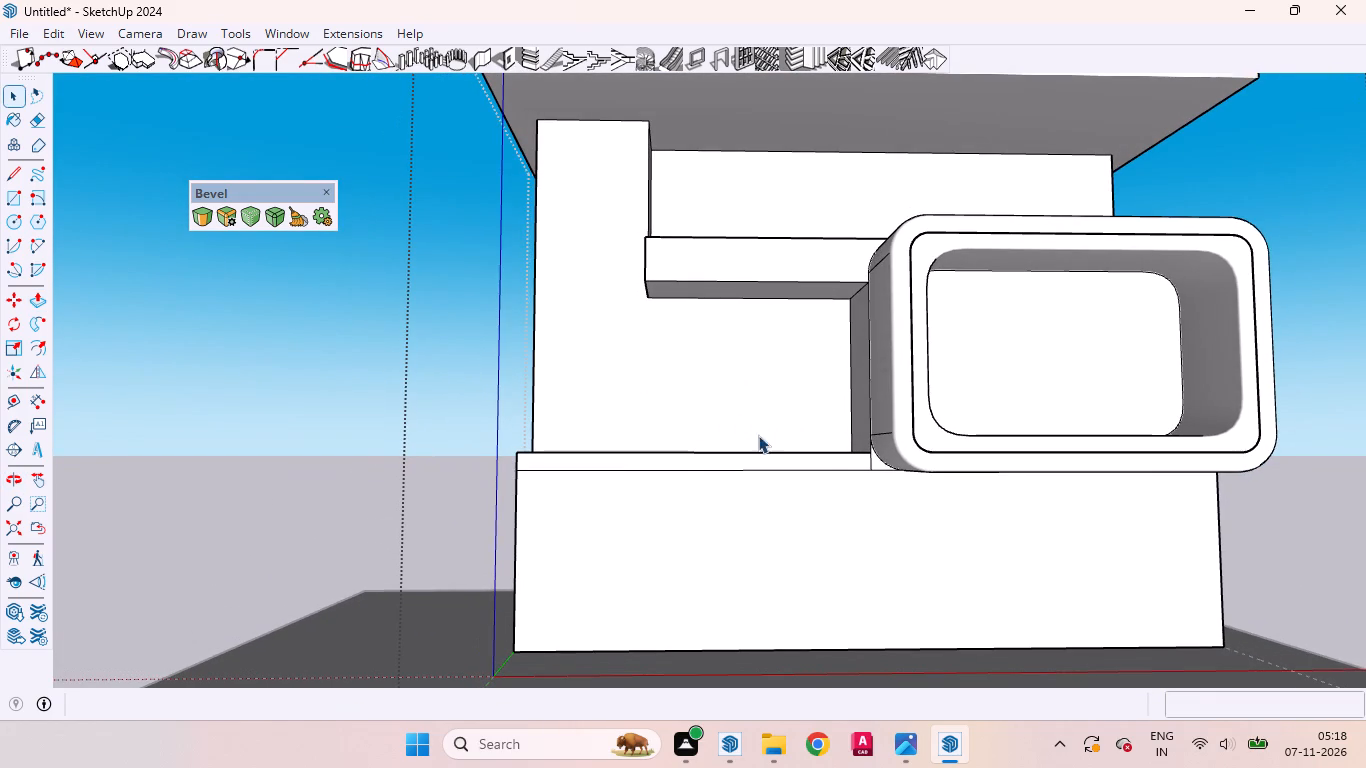
pyautogui.scroll(-2, 824, 471)
pyautogui.scroll(2, 811, 443)
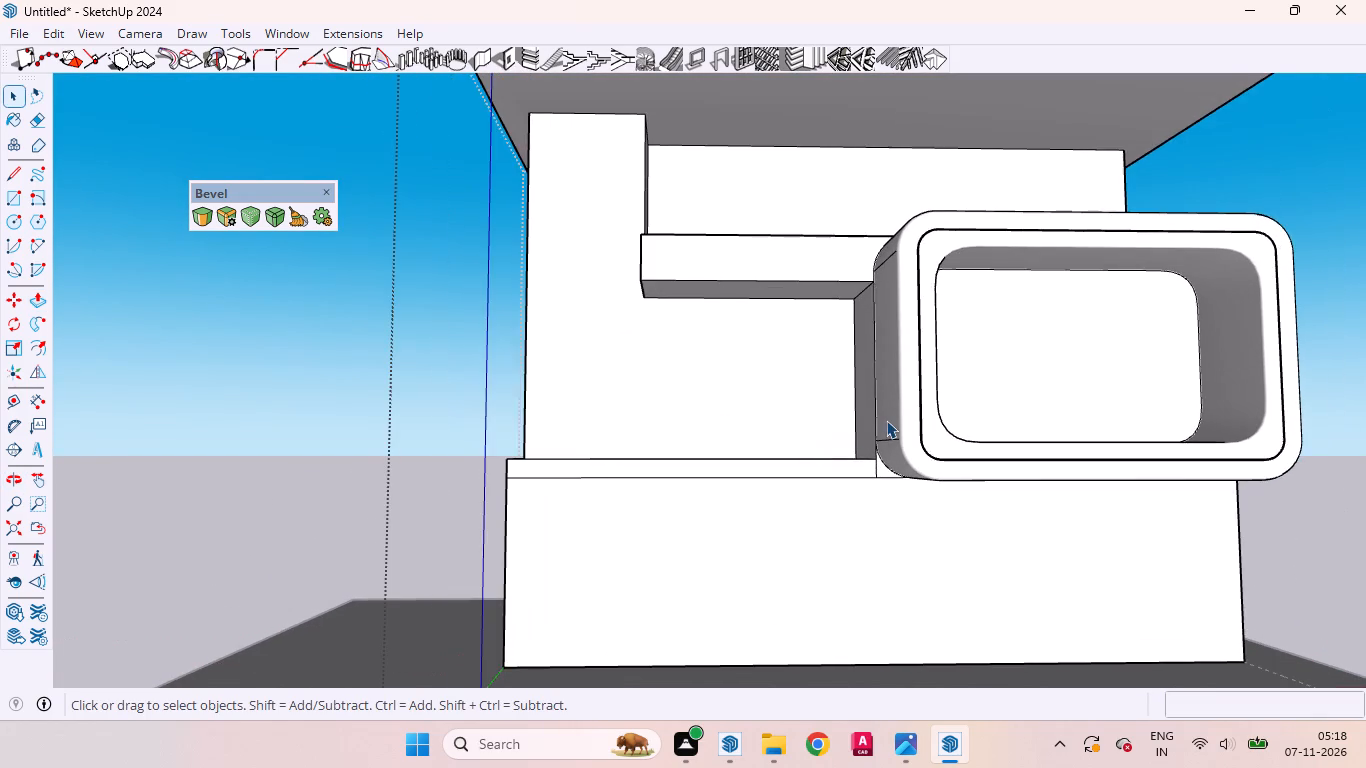
pyautogui.scroll(-3, 886, 420)
pyautogui.scroll(4, 864, 429)
# Draw a 6' line from back to front across the ledge top, leaving the shorter part beside the rounded block.
pyautogui.moveTo(843, 461); pyautogui.dragTo(931, 506, button='middle')
pyautogui.scroll(1, 931, 506)
pyautogui.moveTo(781, 532); pyautogui.dragTo(731, 590, button='middle')
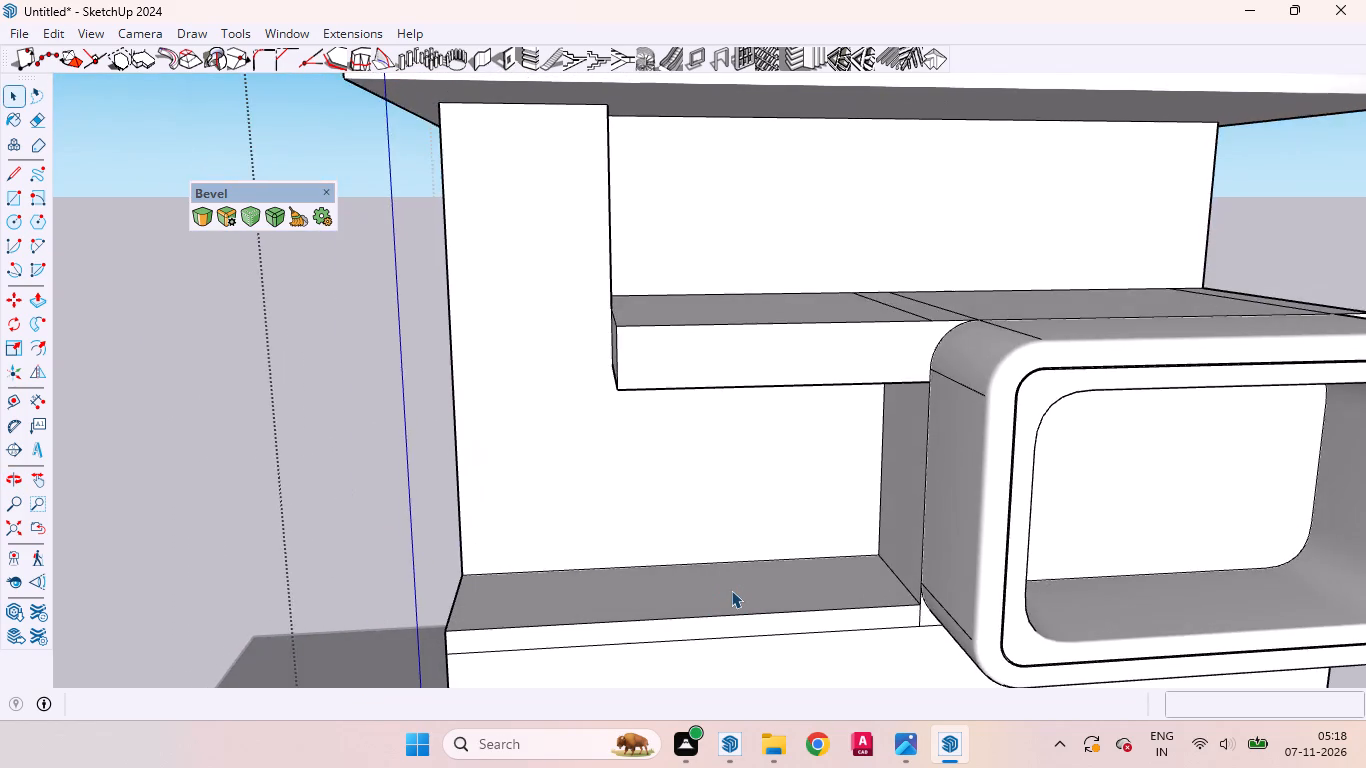
pyautogui.scroll(6, 731, 590)
pyautogui.click(731, 591)
pyautogui.scroll(-5, 746, 558)
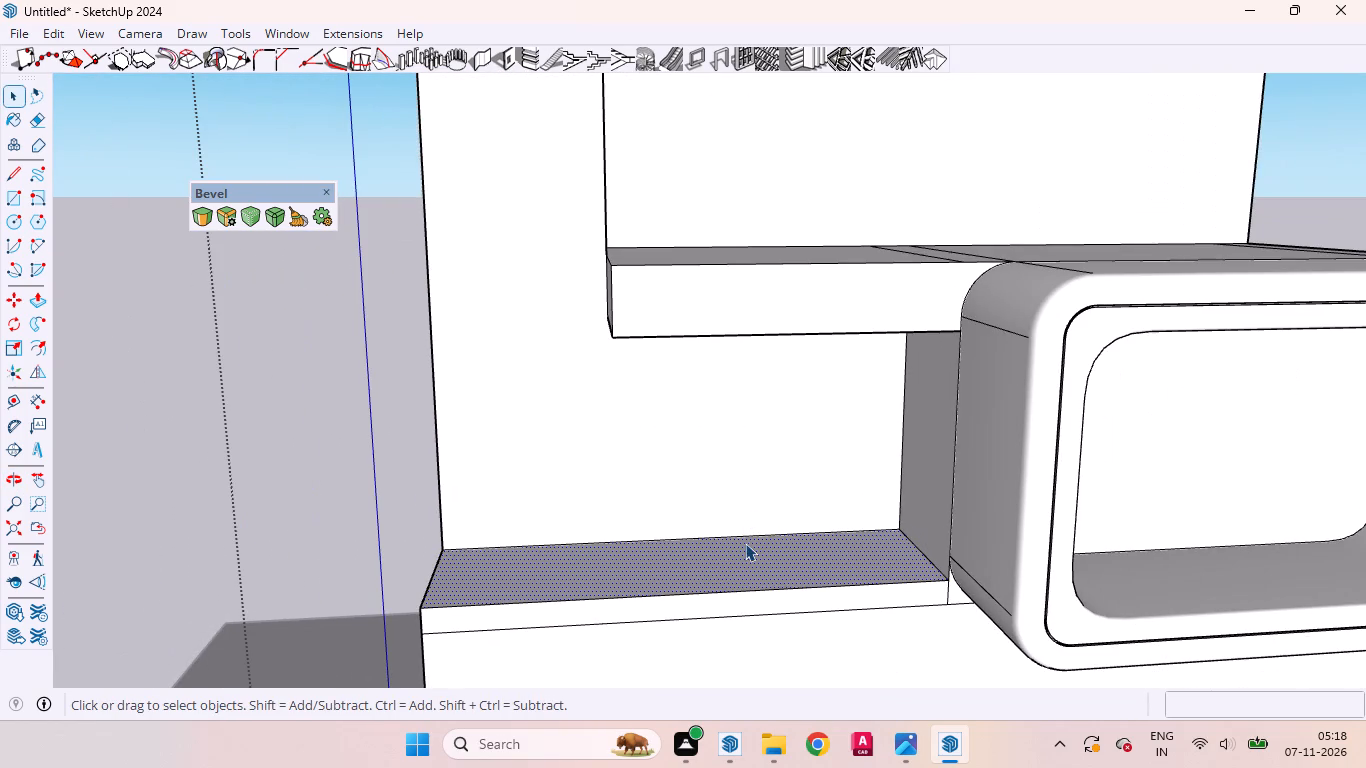
pyautogui.press('l')
pyautogui.scroll(4, 745, 543)
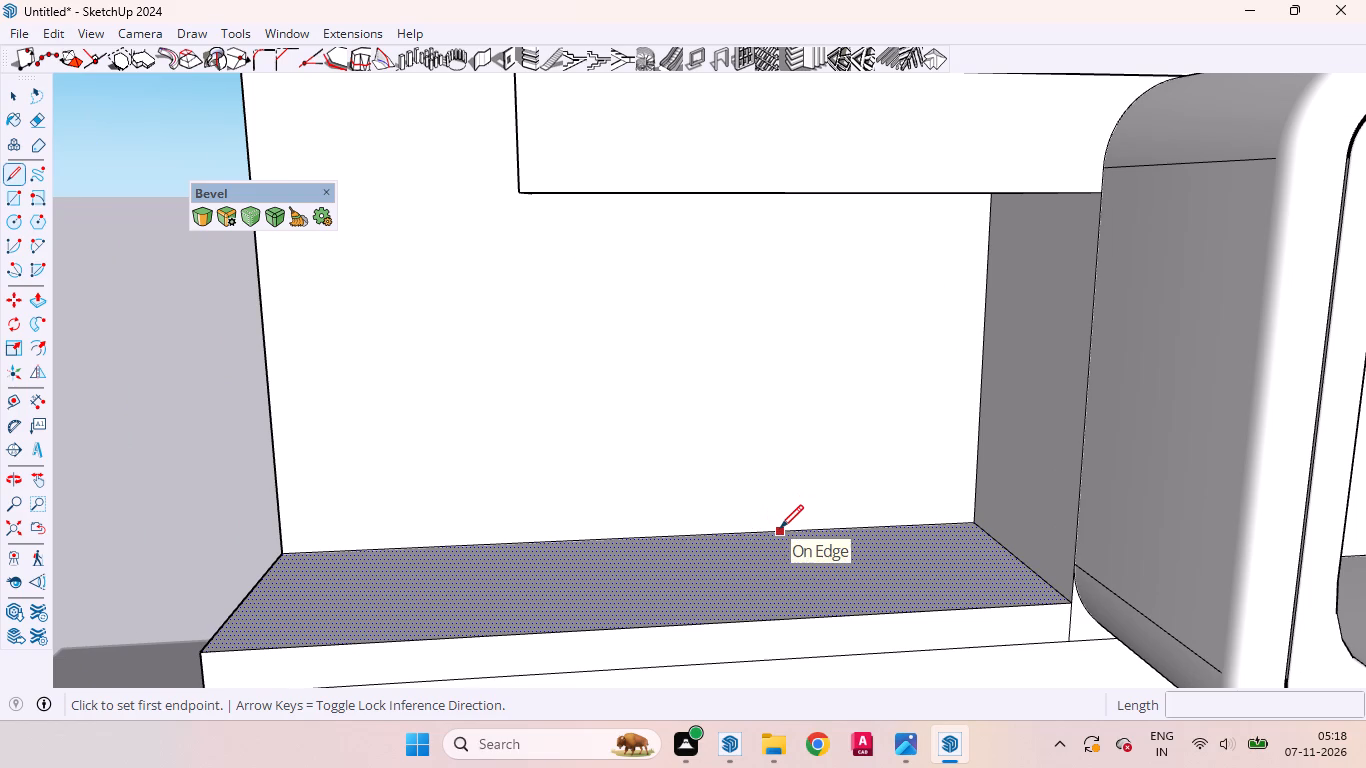
pyautogui.click(780, 528)
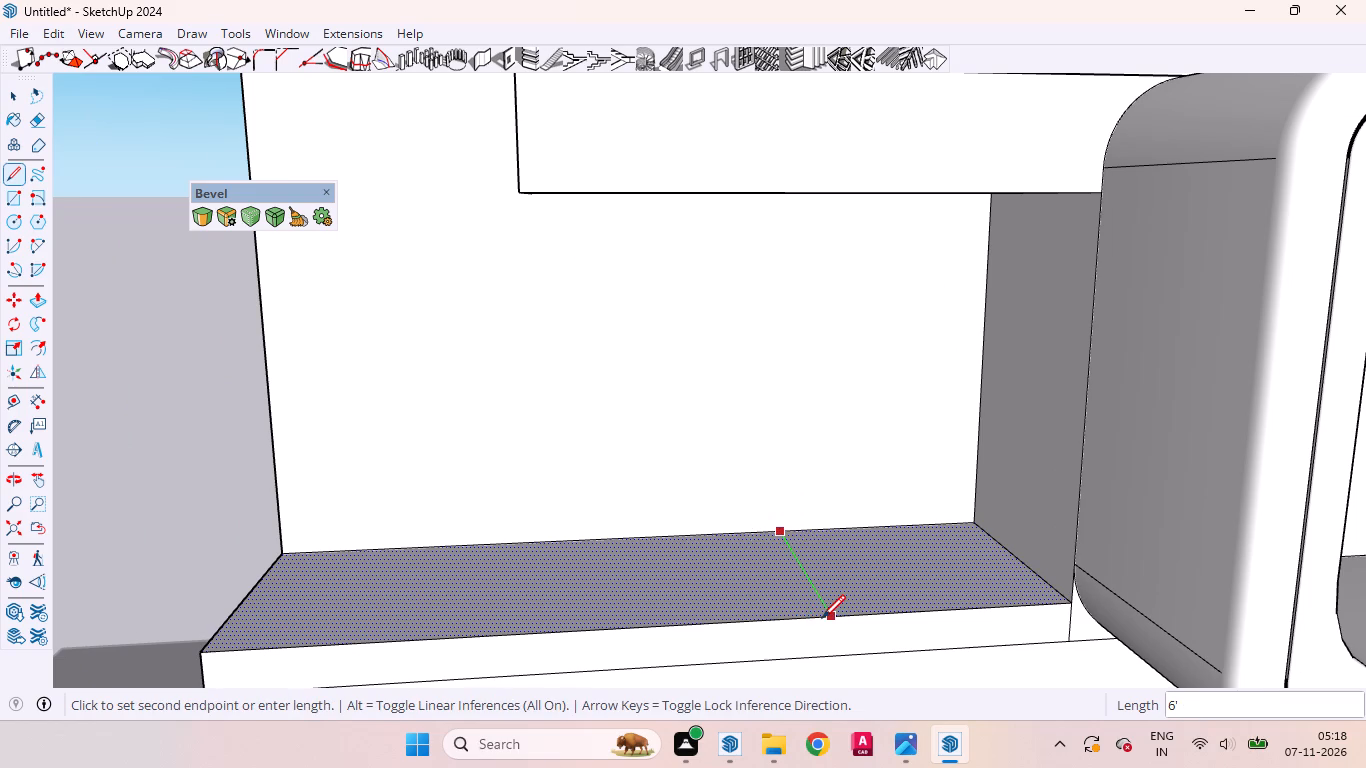
pyautogui.click(830, 619)
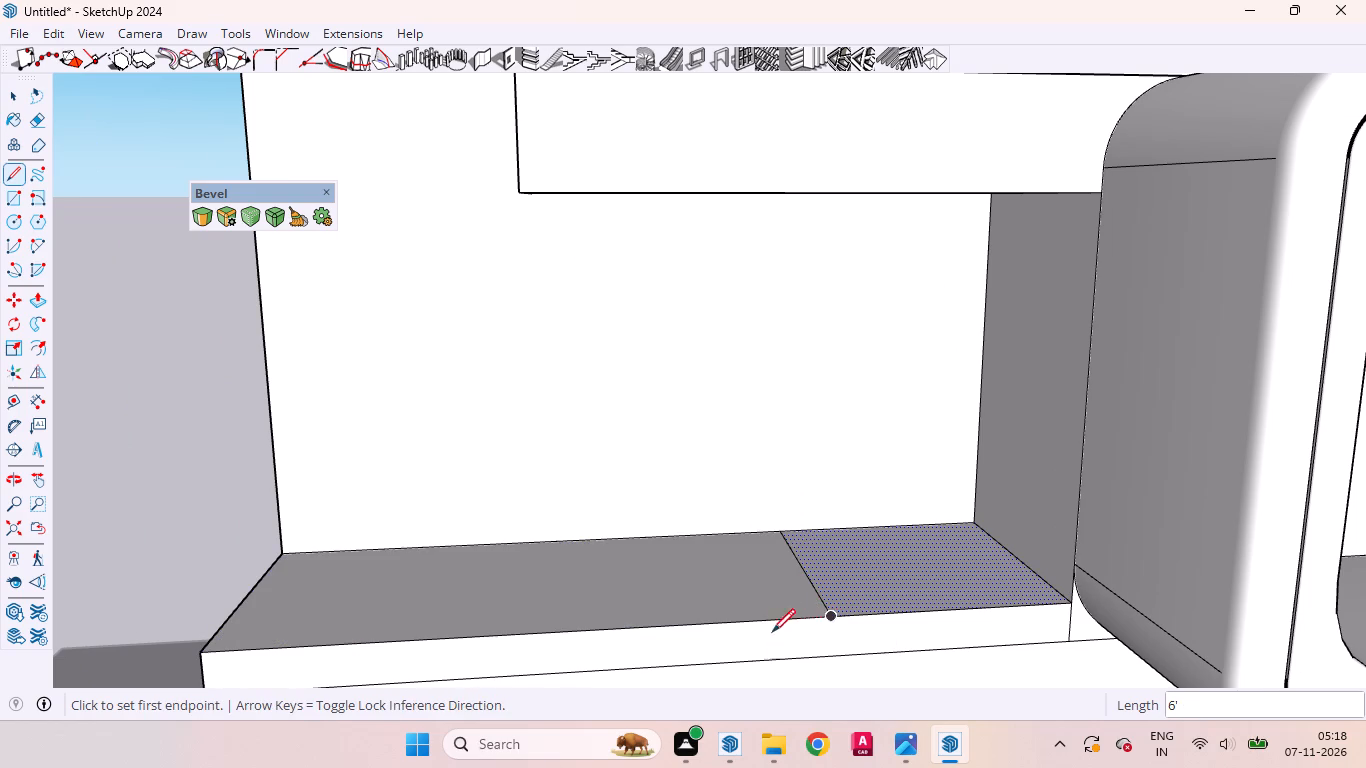
pyautogui.press('space')
# Push/Pull the longer part of the ledge, away from the rounded block, up by 8".
pyautogui.click(759, 638)
pyautogui.click(707, 566)
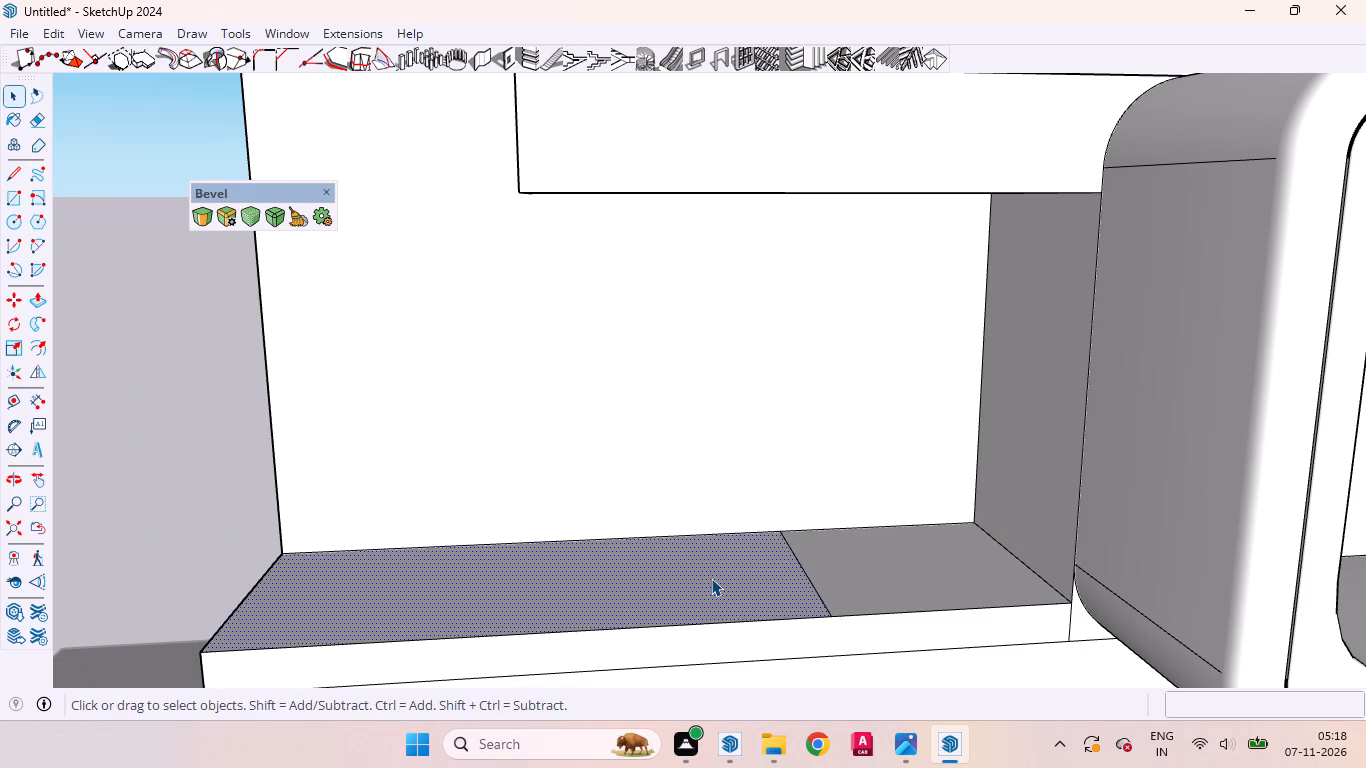
pyautogui.press('p')
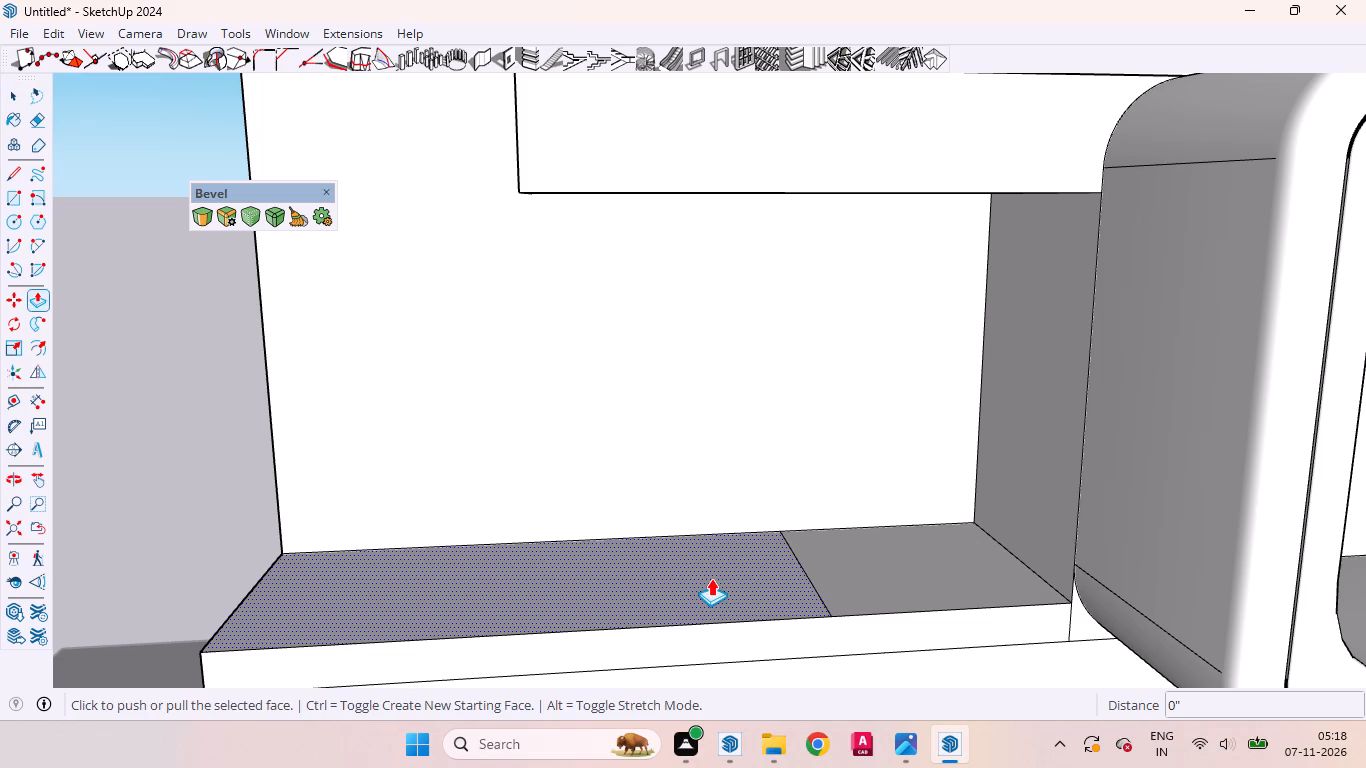
pyautogui.doubleClick(711, 578)
pyautogui.moveTo(718, 564); pyautogui.dragTo(731, 525)
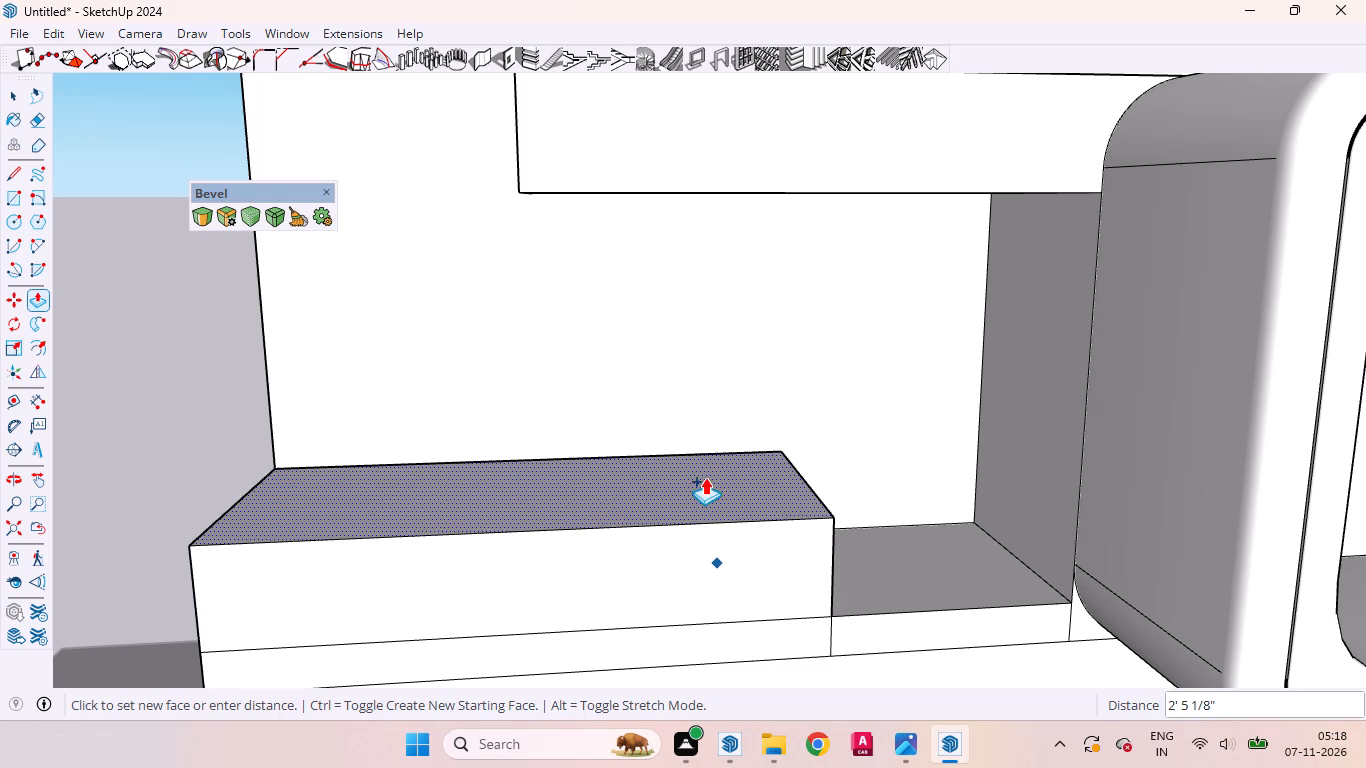
pyautogui.press('8')
pyautogui.press('Return')
pyautogui.press('space')
# Examine the stepped ledge from the front and from the building's side.
pyautogui.scroll(-9, 748, 539)
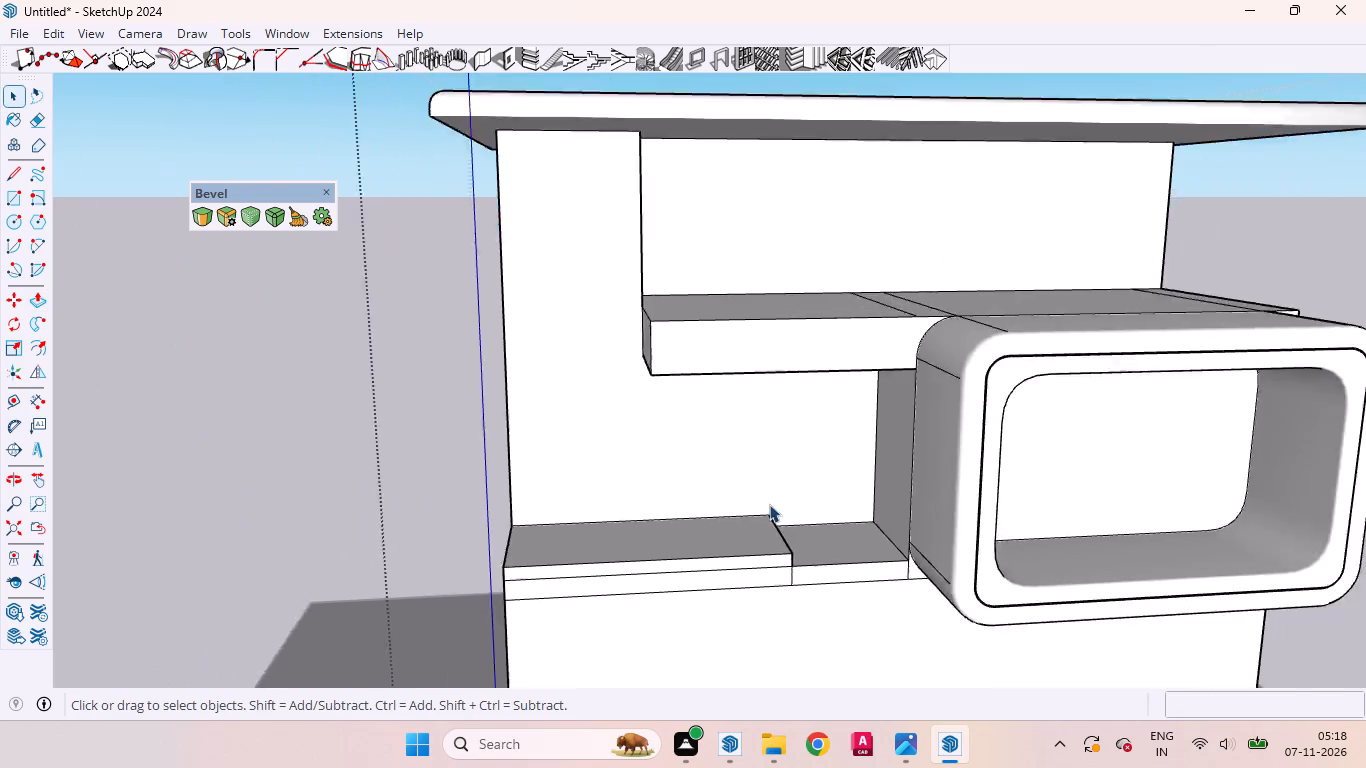
pyautogui.scroll(-2, 769, 504)
pyautogui.scroll(1, 792, 600)
pyautogui.scroll(-1, 792, 600)
pyautogui.scroll(9, 792, 600)
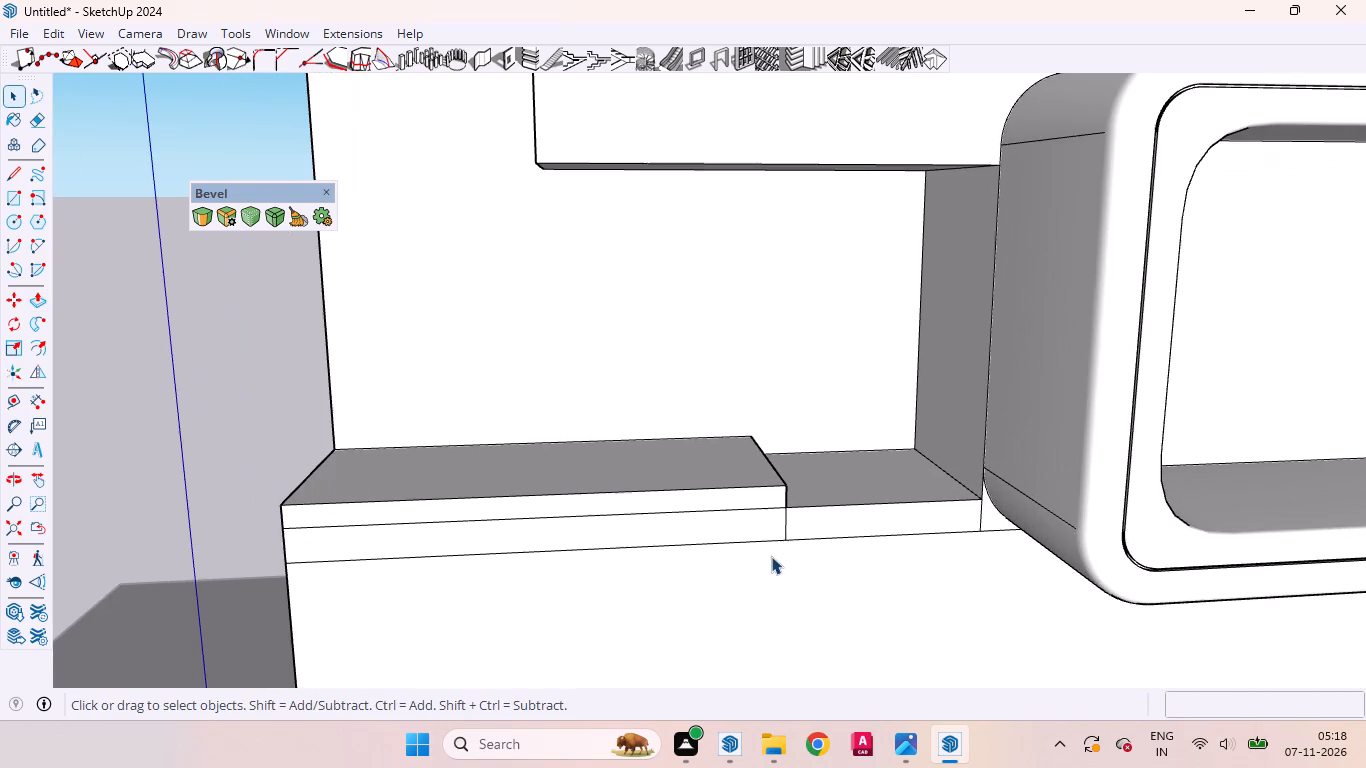
pyautogui.moveTo(772, 589); pyautogui.dragTo(921, 632, button='middle')
pyautogui.scroll(2, 995, 559)
pyautogui.scroll(-1, 995, 559)
pyautogui.scroll(3, 995, 559)
pyautogui.scroll(-6, 885, 501)
pyautogui.moveTo(858, 495); pyautogui.dragTo(1068, 538, button='middle')
pyautogui.scroll(3, 1040, 498)
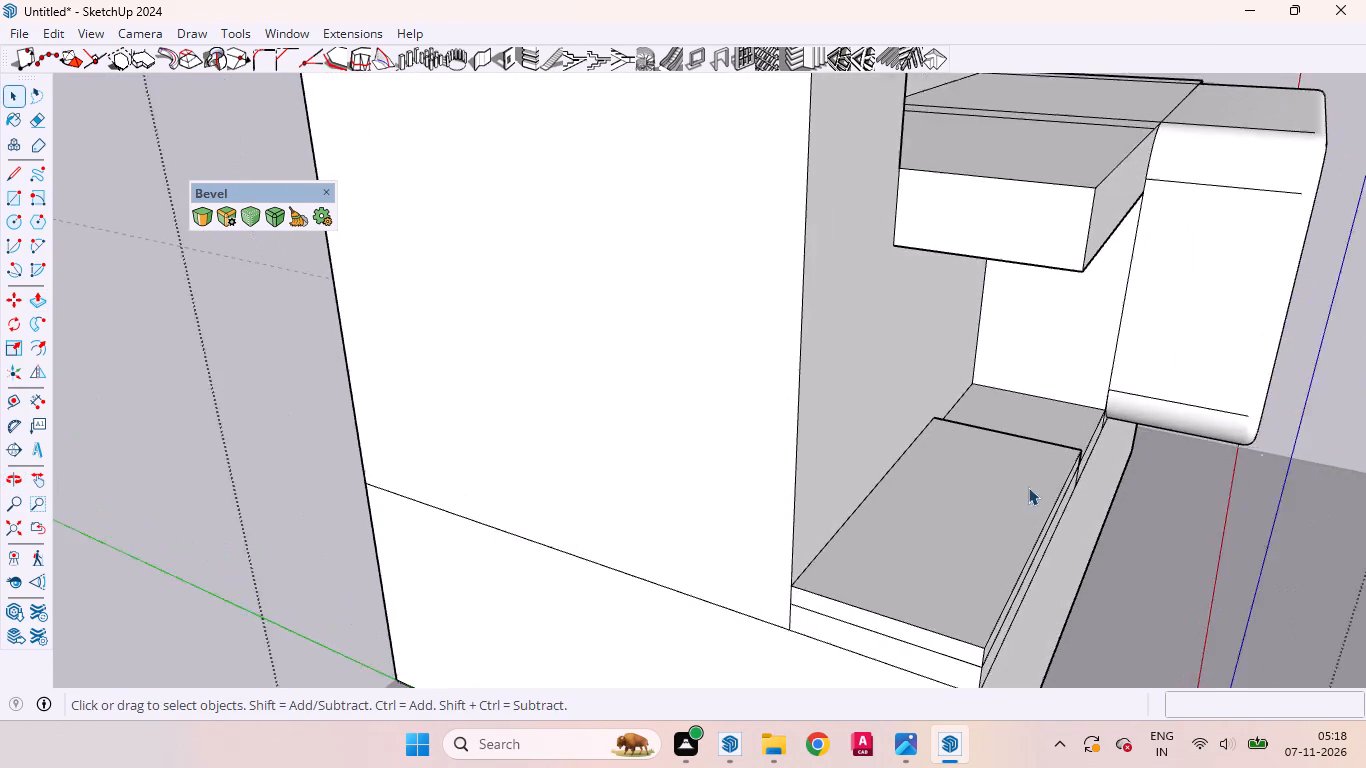
pyautogui.scroll(6, 1028, 487)
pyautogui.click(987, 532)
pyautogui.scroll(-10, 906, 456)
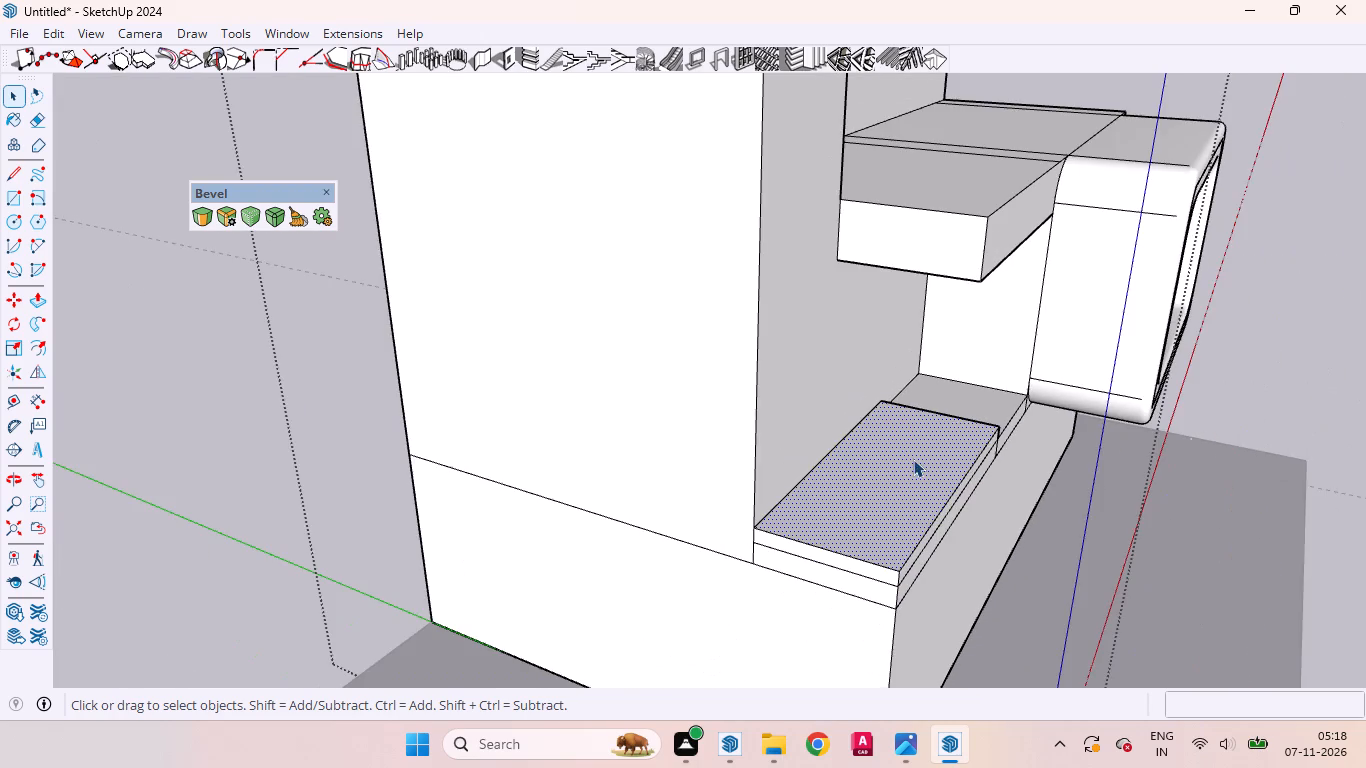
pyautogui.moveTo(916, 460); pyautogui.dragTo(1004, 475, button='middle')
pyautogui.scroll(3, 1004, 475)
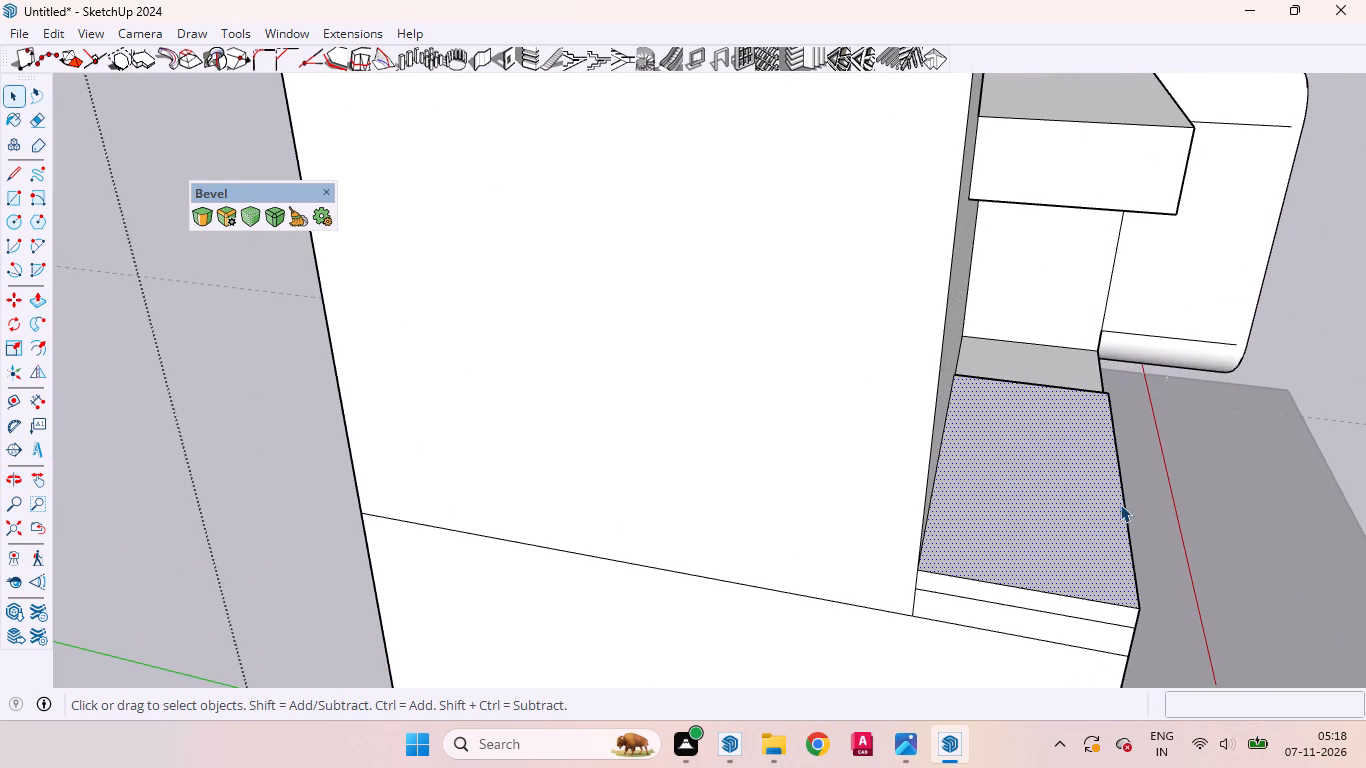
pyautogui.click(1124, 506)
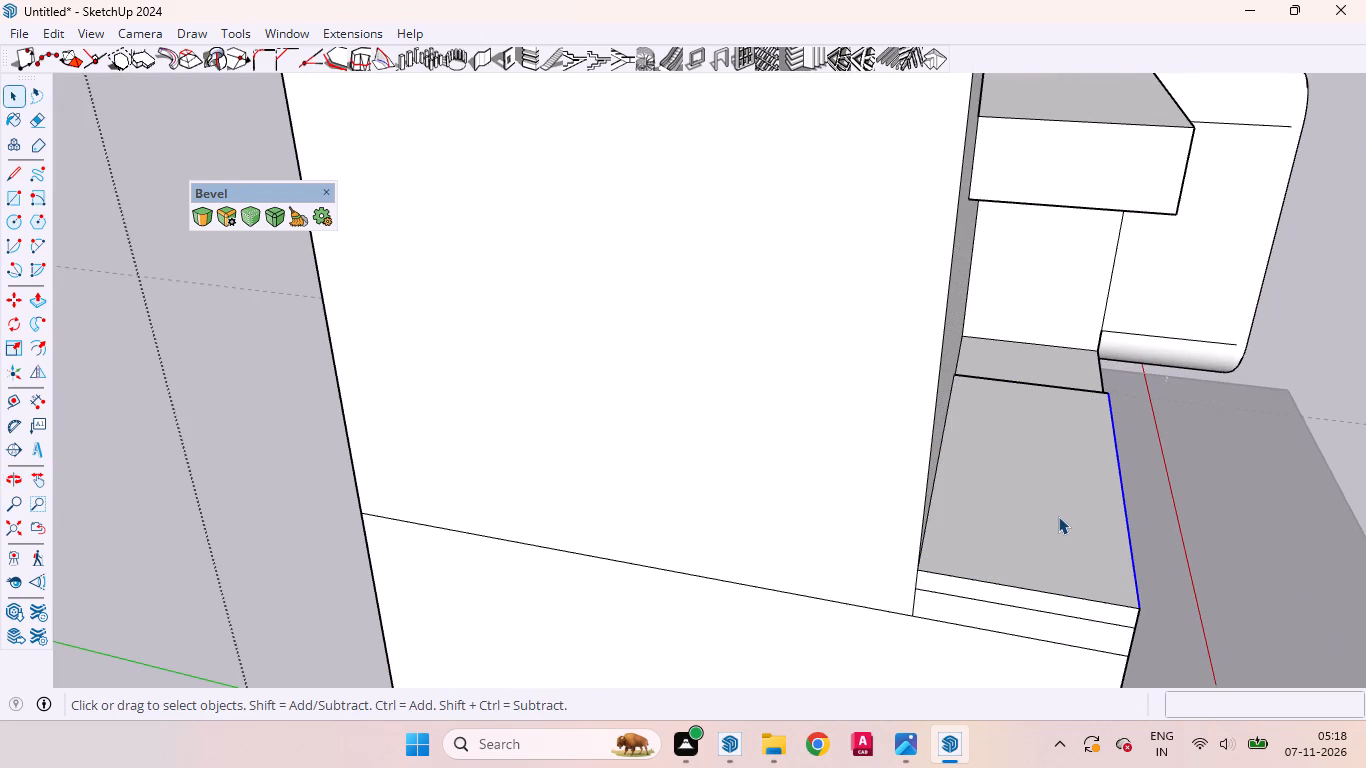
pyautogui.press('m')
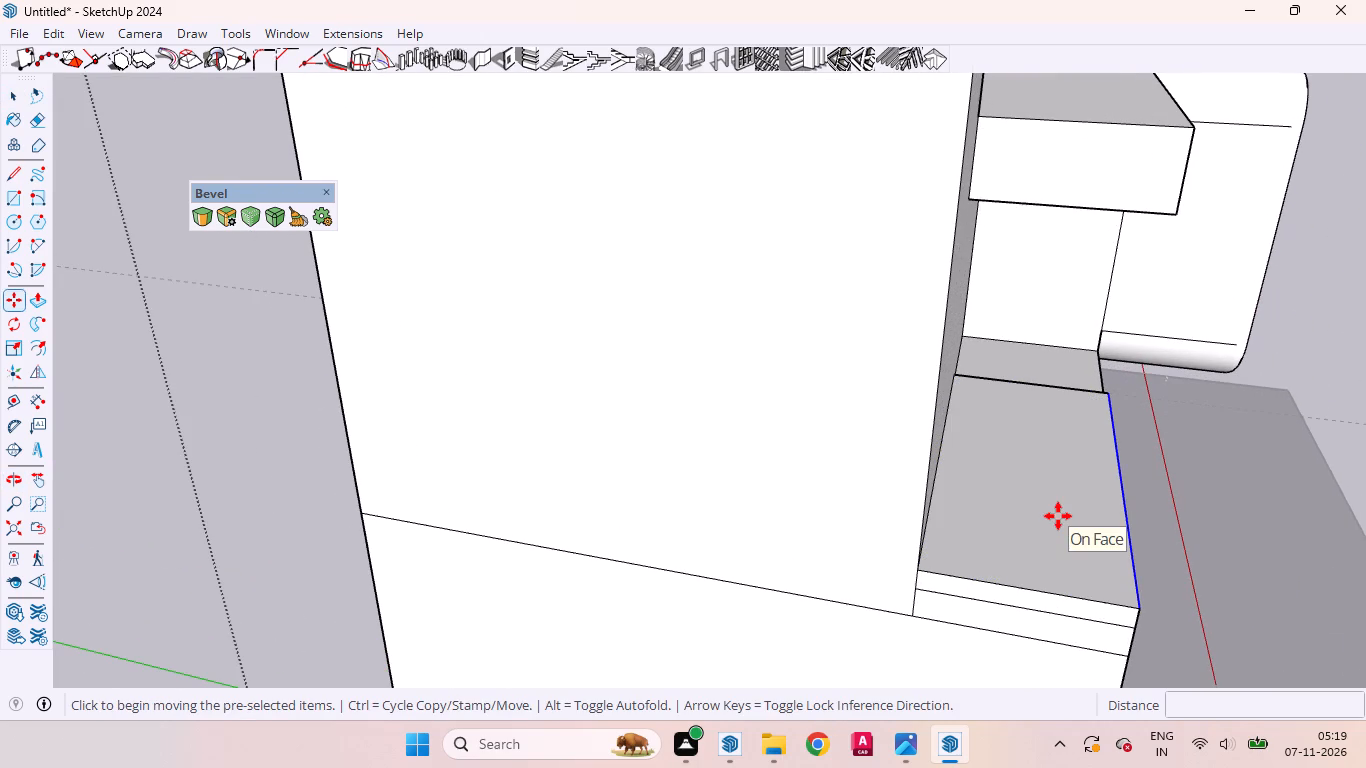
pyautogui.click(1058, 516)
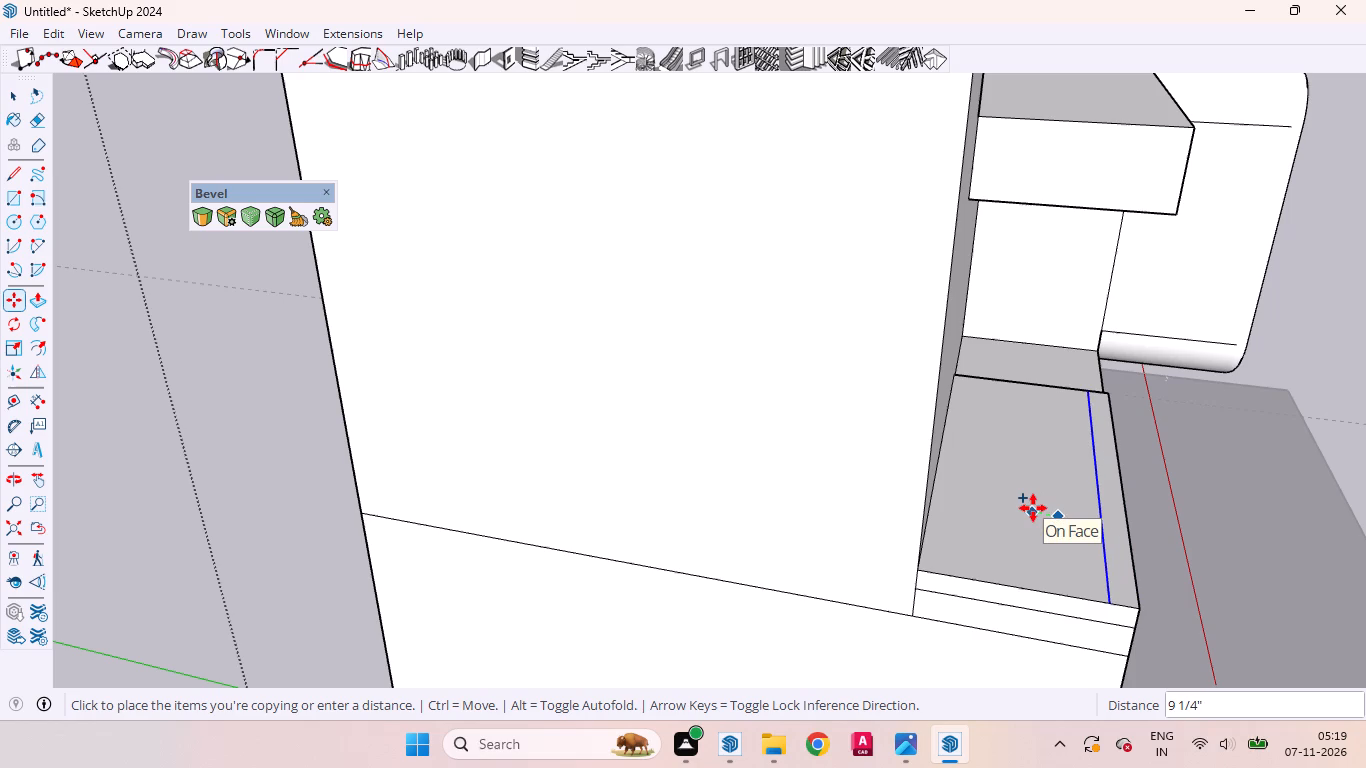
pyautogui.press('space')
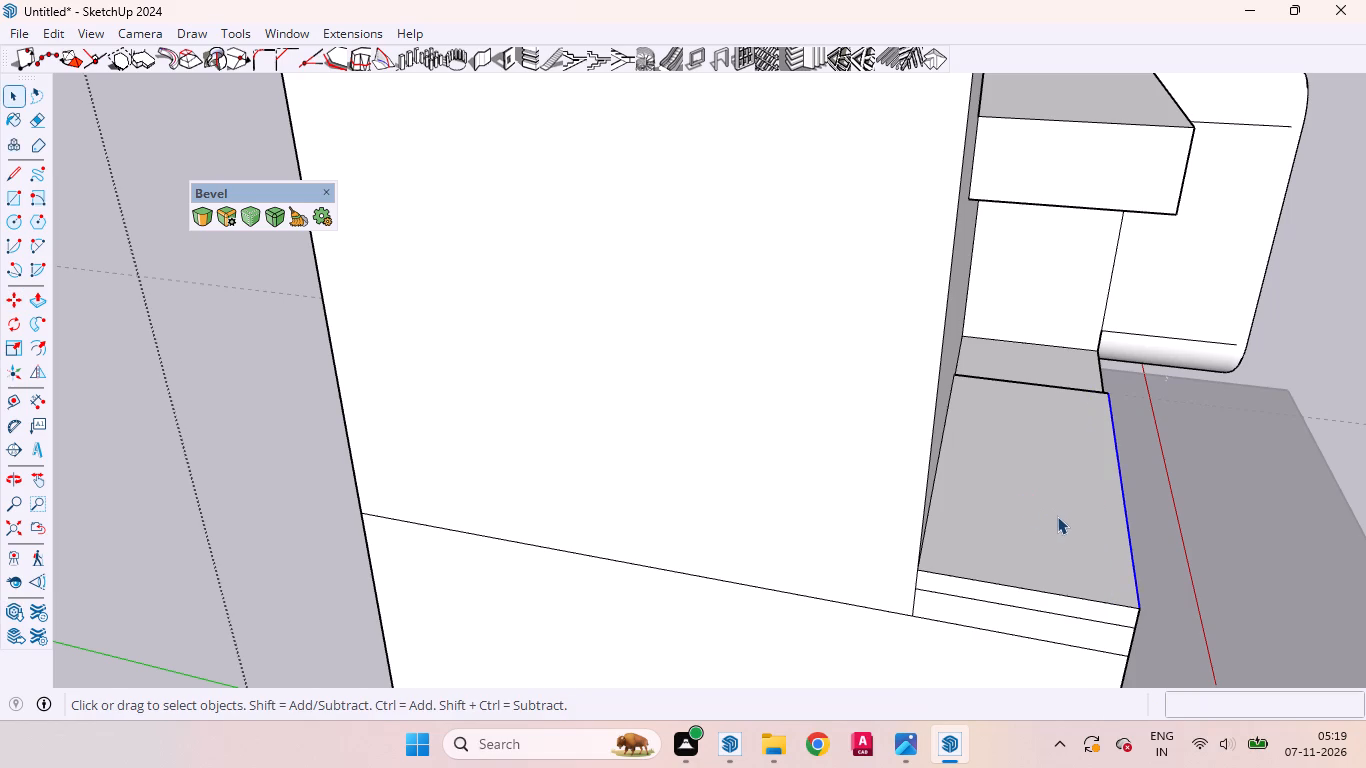
# Offset the outline of the ledge's higher top face inward by 10".
pyautogui.click(1056, 516)
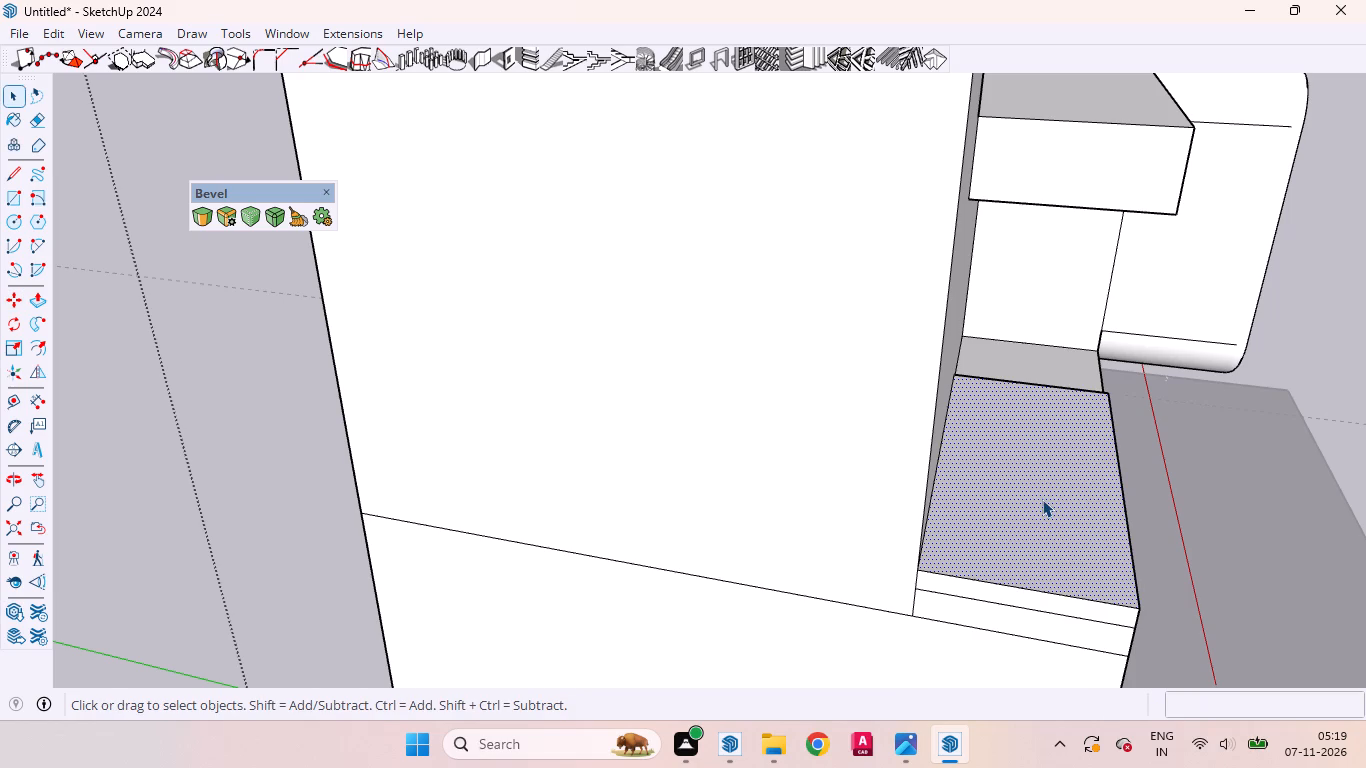
pyautogui.press('f')
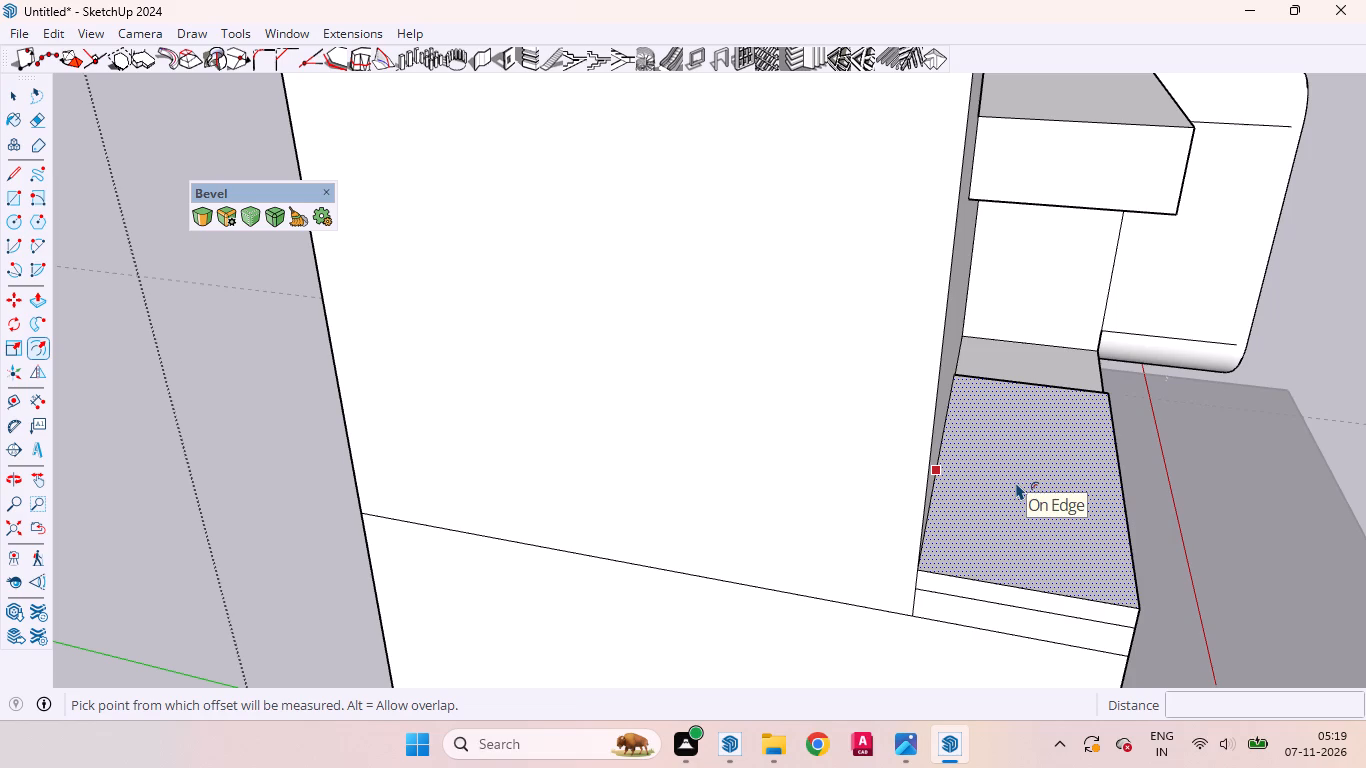
pyautogui.moveTo(1016, 482); pyautogui.dragTo(986, 468)
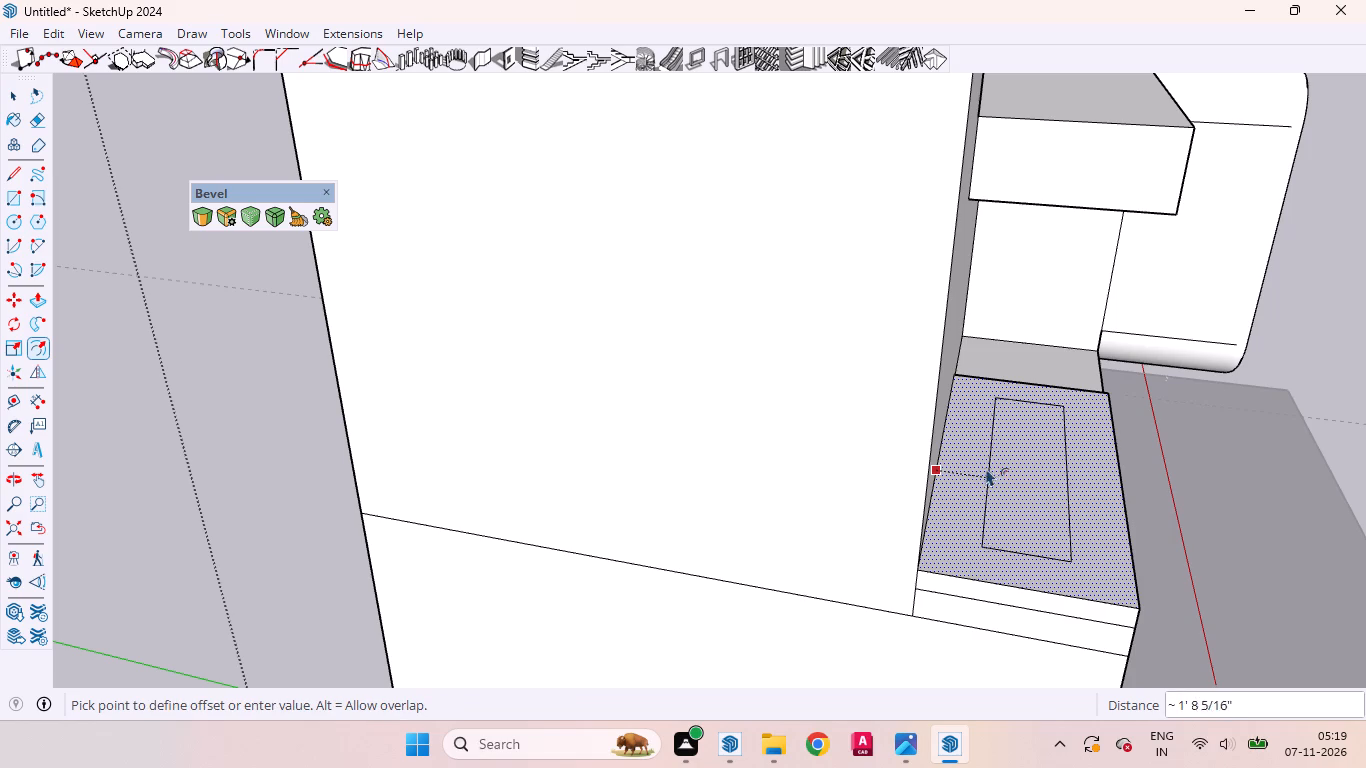
pyautogui.moveTo(986, 468); pyautogui.dragTo(966, 463)
pyautogui.press('1')
pyautogui.press('0')
pyautogui.press('Return')
pyautogui.press('space')
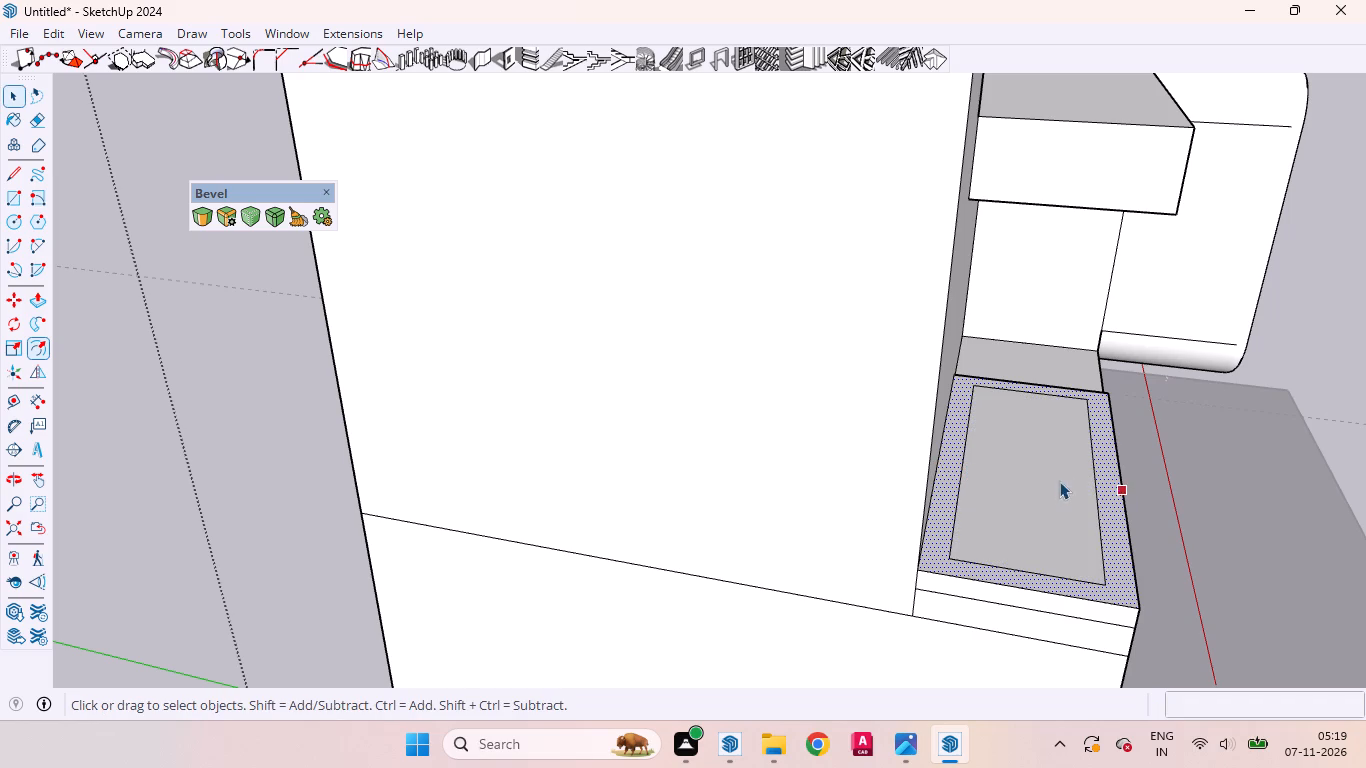
# Move the back edge of the higher ledge's inset outline about 10 5/8" back, onto the recess's back wall.
pyautogui.click(1038, 503)
pyautogui.moveTo(1026, 509); pyautogui.dragTo(706, 492, button='middle')
pyautogui.scroll(3, 885, 579)
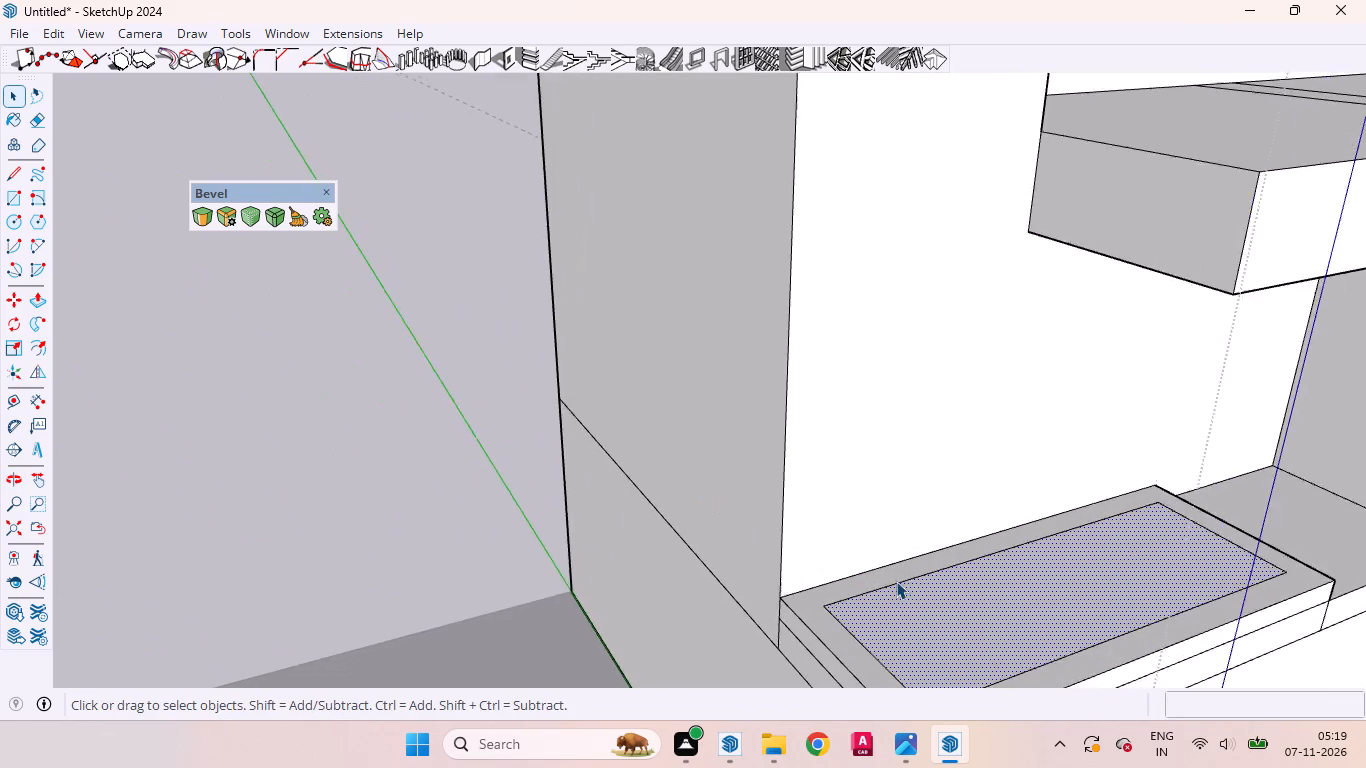
pyautogui.scroll(5, 896, 581)
pyautogui.click(888, 589)
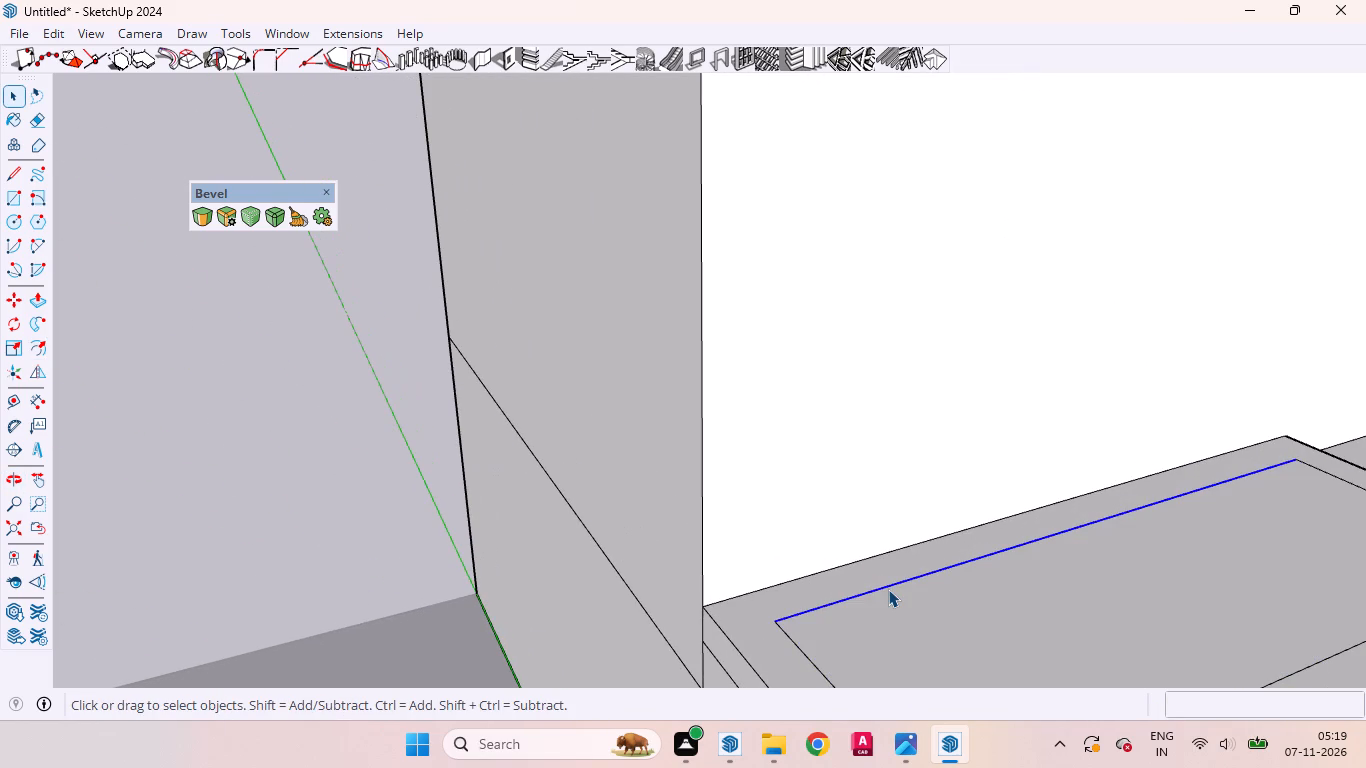
pyautogui.press('m')
pyautogui.click(931, 620)
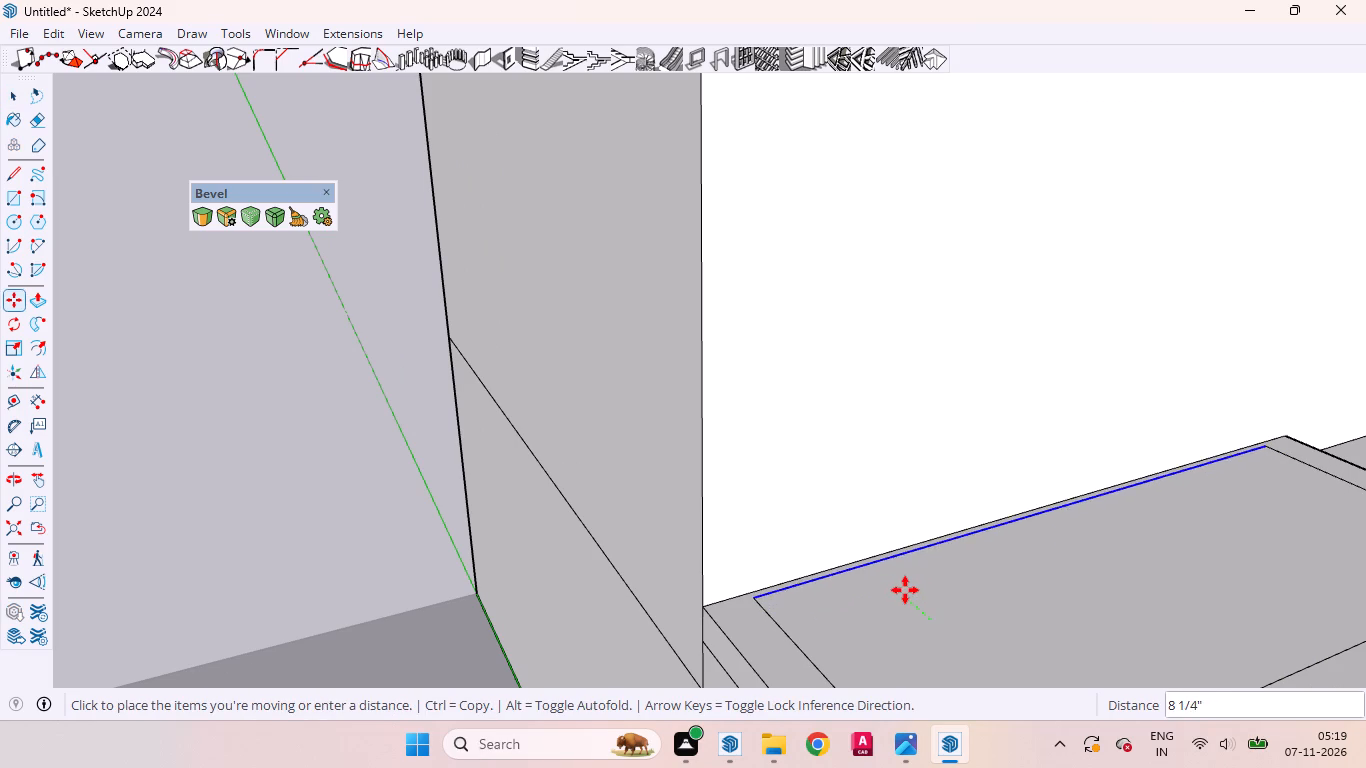
pyautogui.click(900, 586)
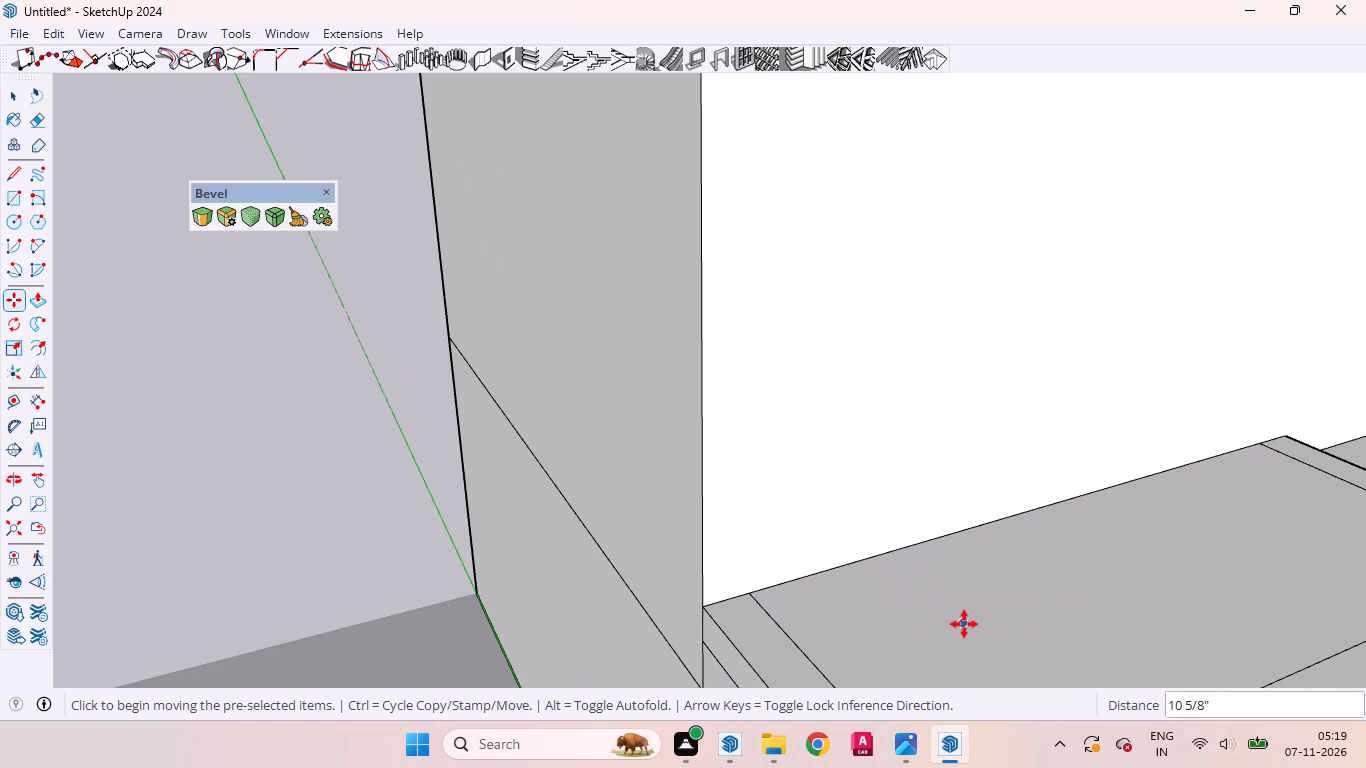
pyautogui.press('space')
pyautogui.click(961, 619)
# Offset the outline of the ledge's lower top face inward, repeating the 10" distance used on the higher part.
pyautogui.scroll(-13, 692, 471)
pyautogui.moveTo(1021, 524); pyautogui.dragTo(864, 488, button='middle')
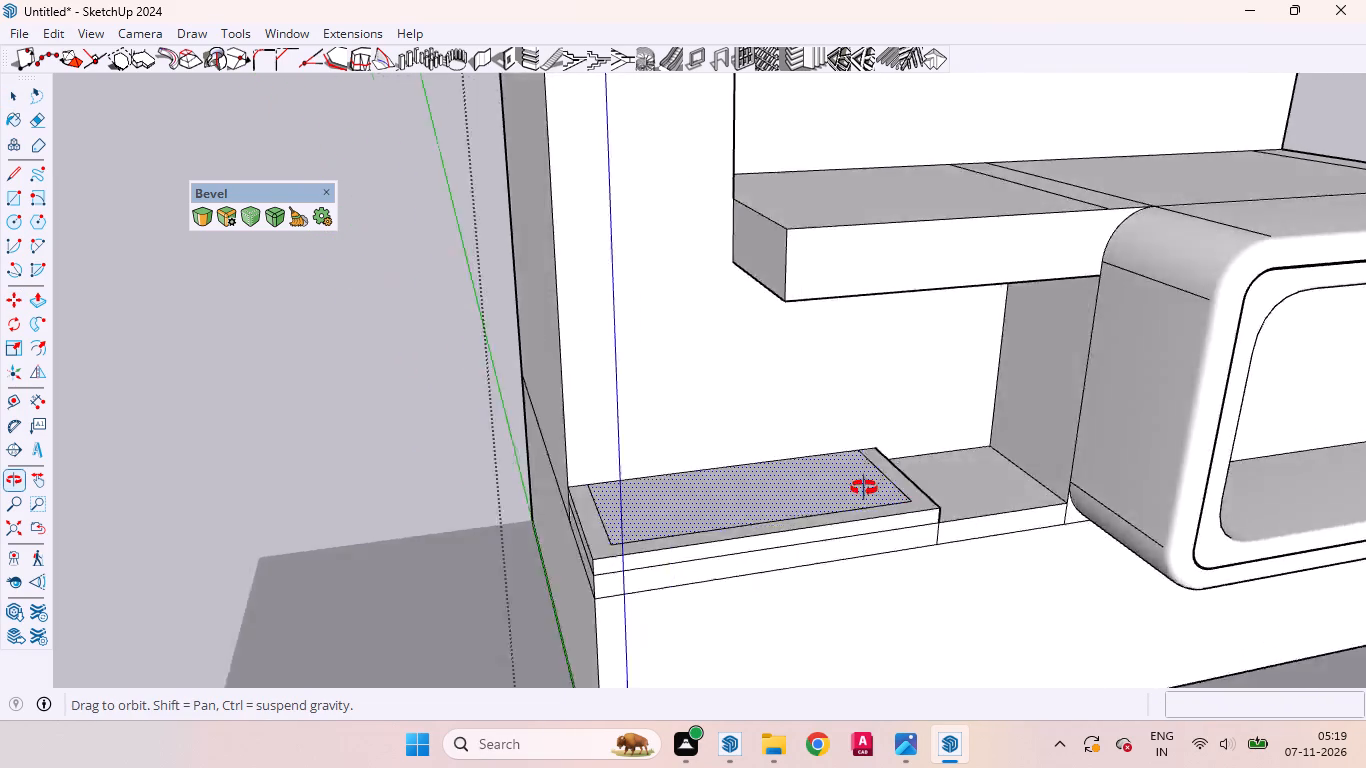
pyautogui.moveTo(864, 488); pyautogui.dragTo(905, 444, button='middle')
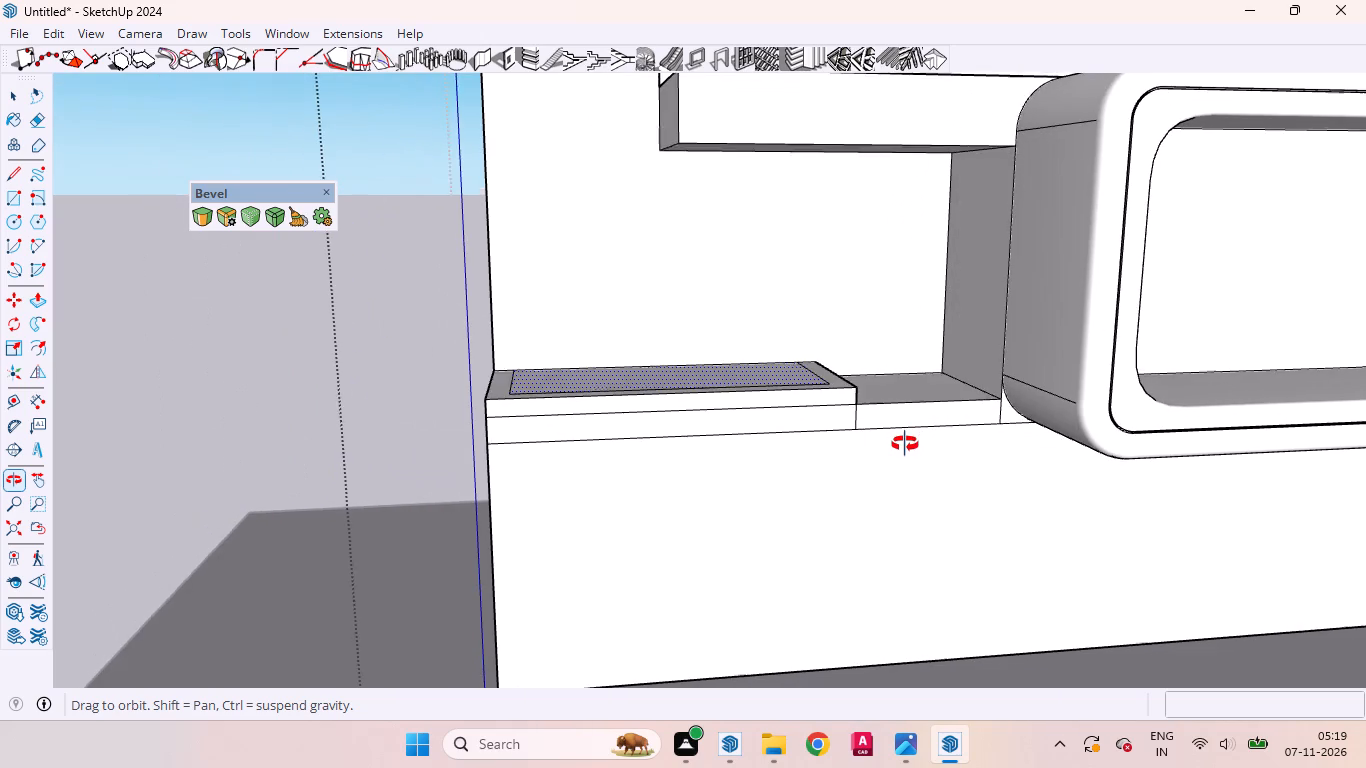
pyautogui.moveTo(905, 444); pyautogui.dragTo(898, 440, button='middle')
pyautogui.scroll(5, 897, 438)
pyautogui.moveTo(829, 387); pyautogui.dragTo(843, 476, button='middle')
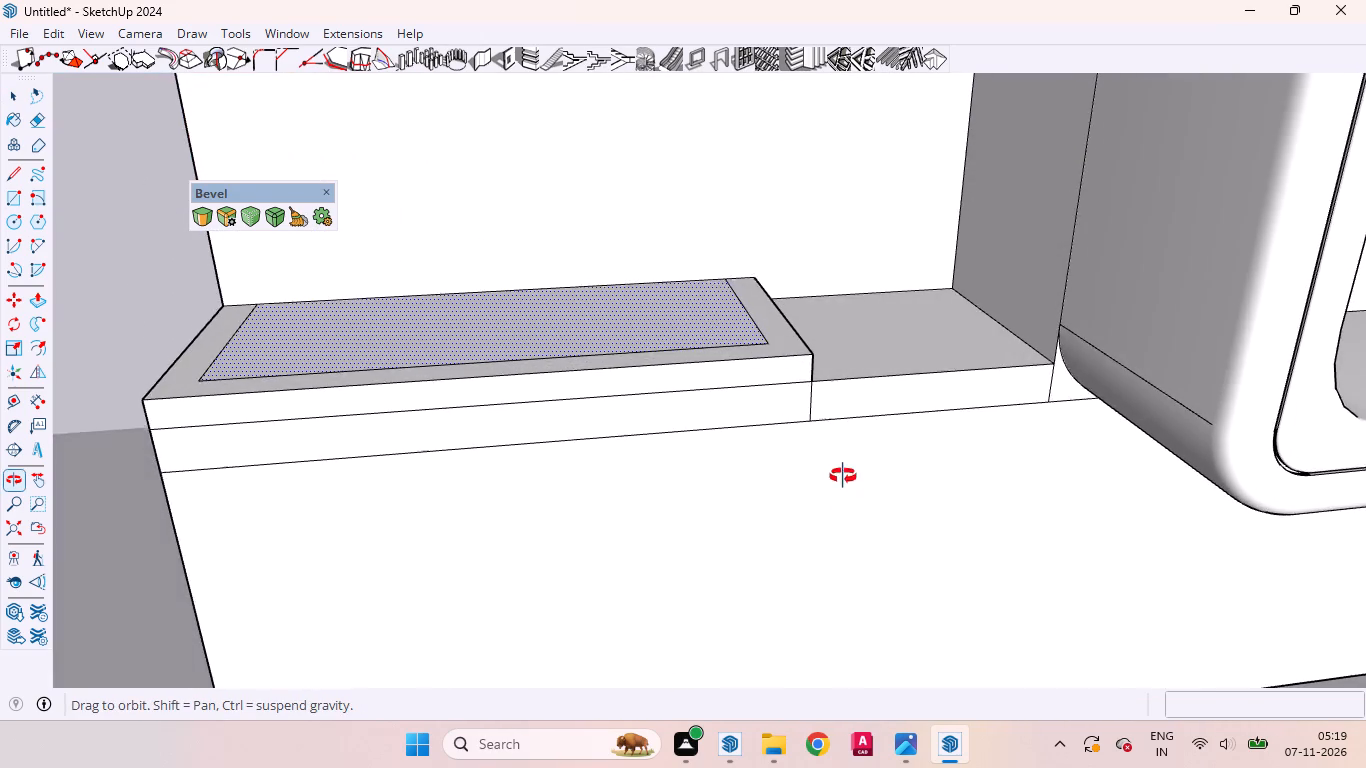
pyautogui.moveTo(843, 476); pyautogui.dragTo(858, 527, button='middle')
pyautogui.click(858, 332)
pyautogui.moveTo(837, 356); pyautogui.dragTo(1002, 426, button='middle')
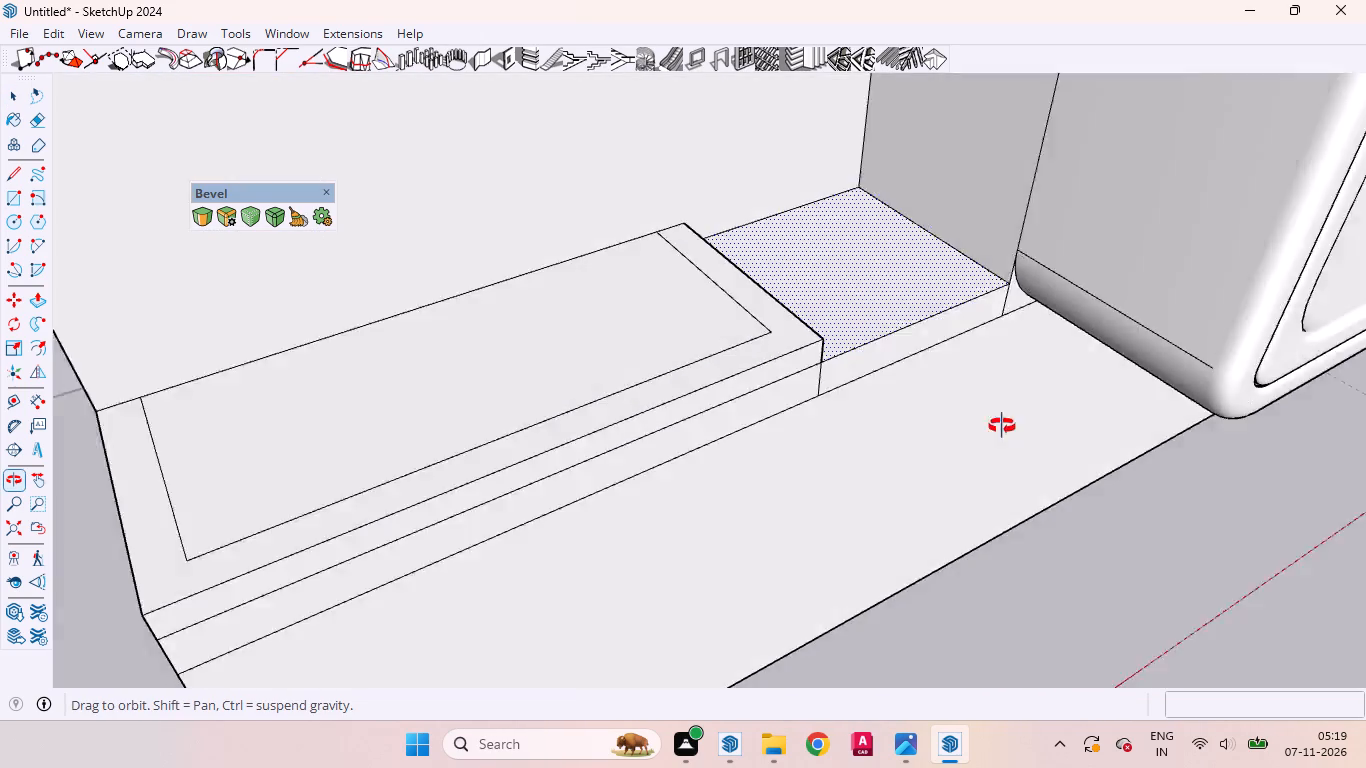
pyautogui.moveTo(1002, 426); pyautogui.dragTo(1270, 460, button='middle')
pyautogui.scroll(1, 1270, 460)
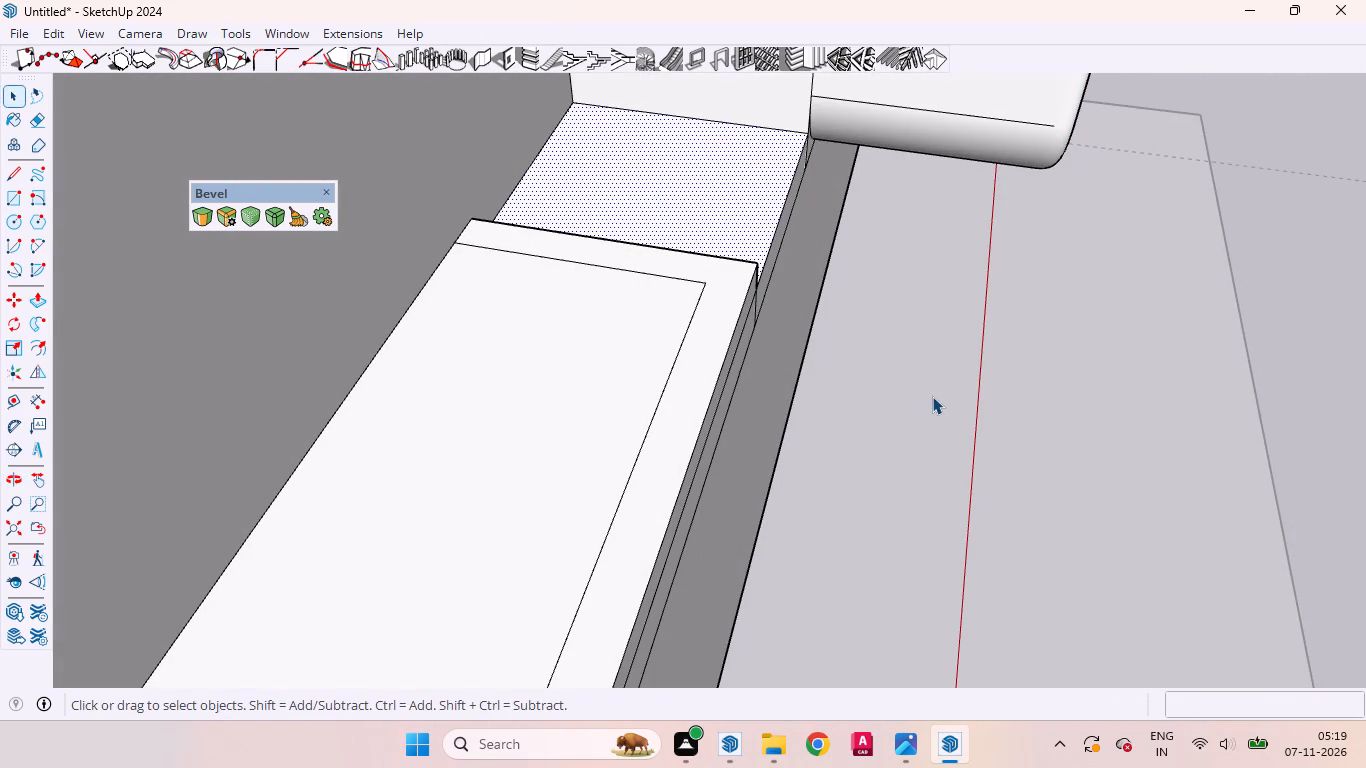
pyautogui.press('f')
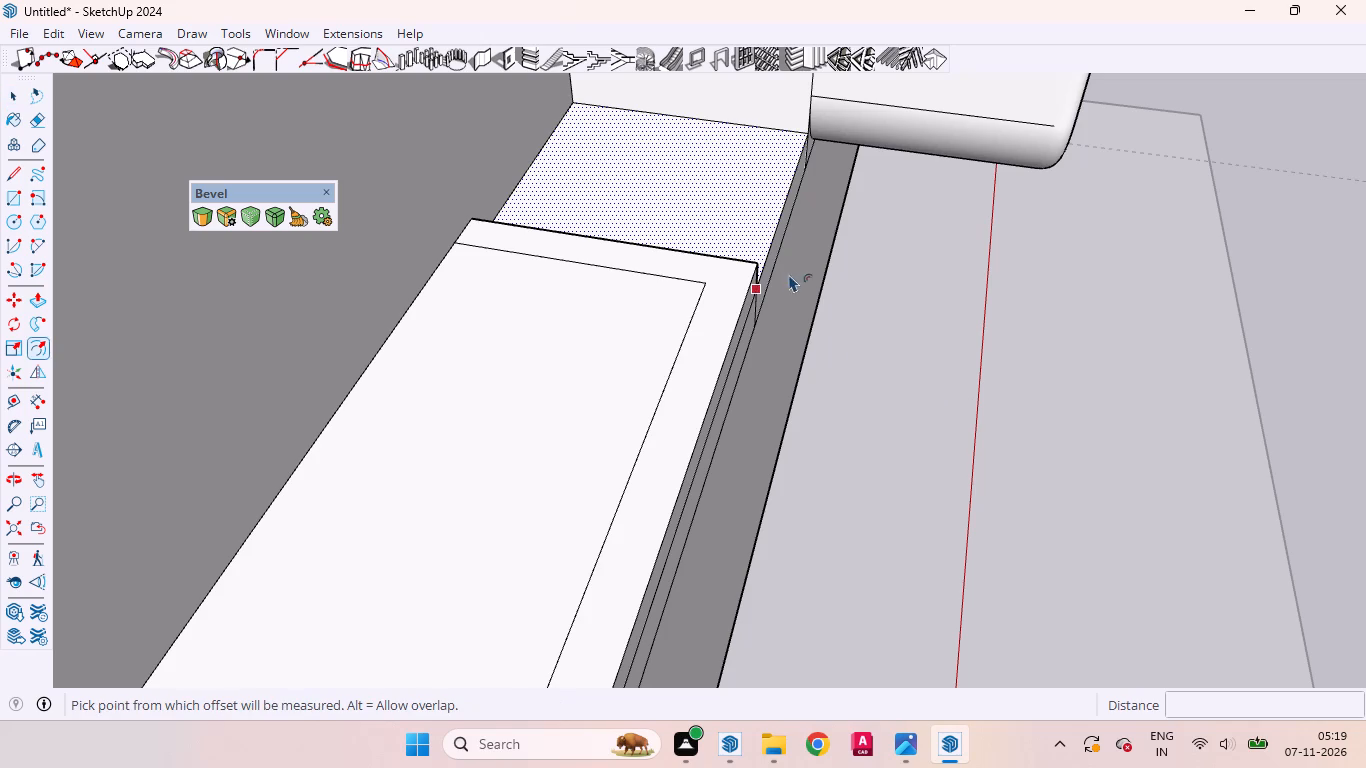
pyautogui.doubleClick(766, 220)
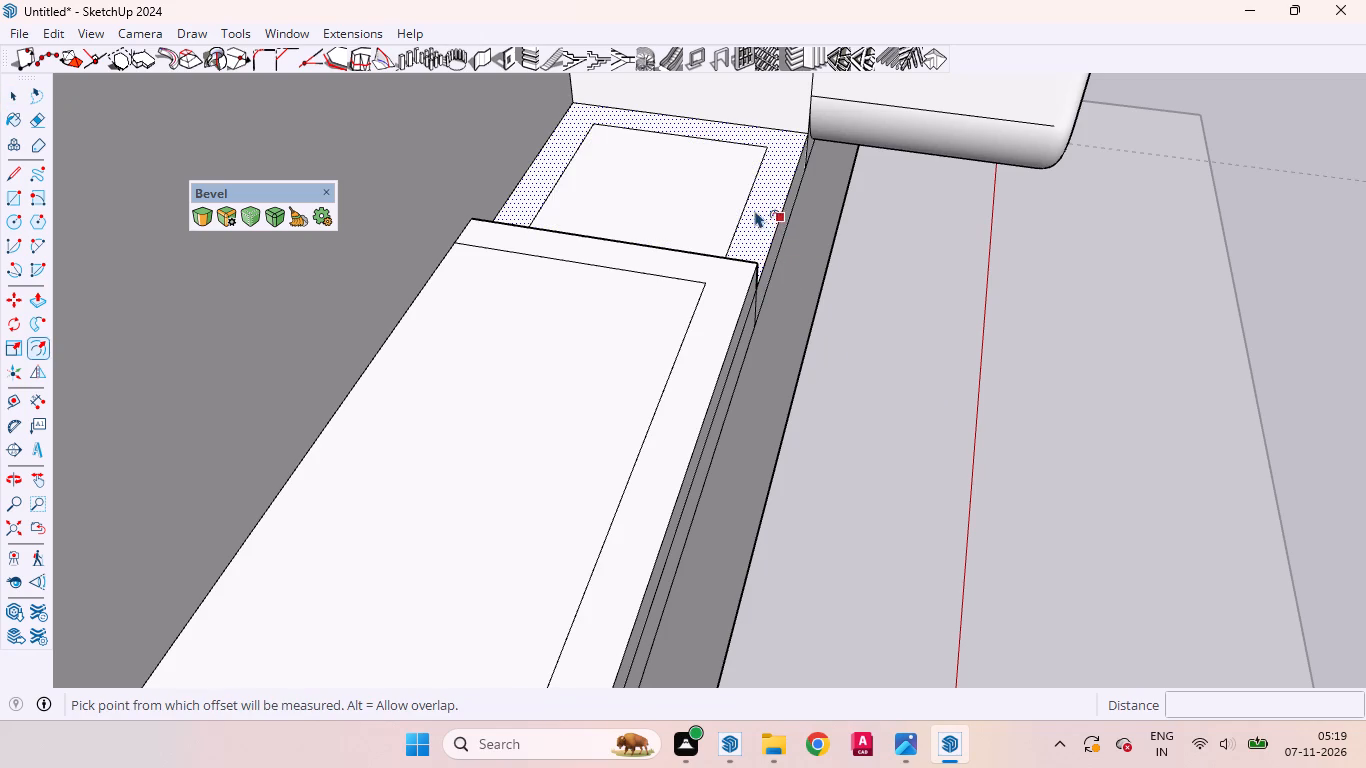
pyautogui.press('space')
# Move the back edge of the lower ledge's inset outline about 11 15/16" back to the recess's back wall.
pyautogui.click(678, 184)
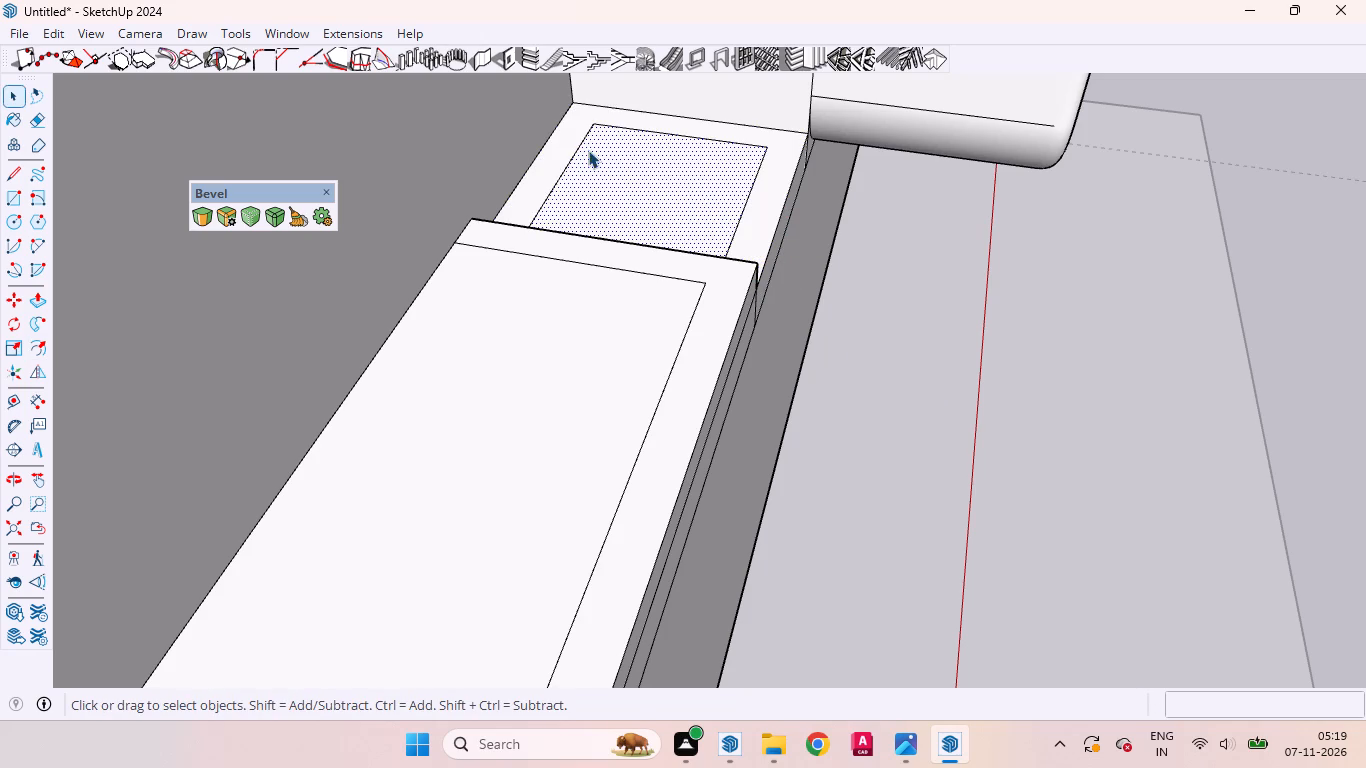
pyautogui.click(575, 151)
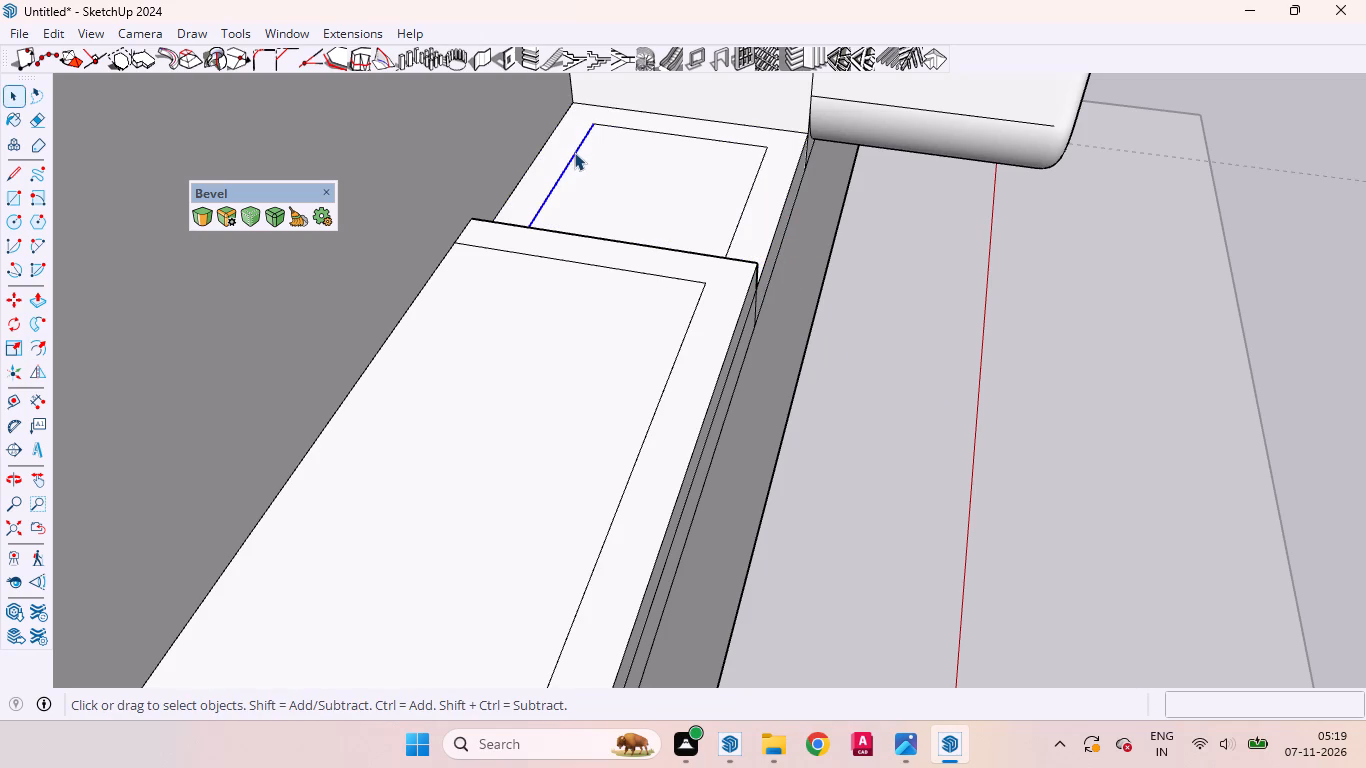
pyautogui.press('m')
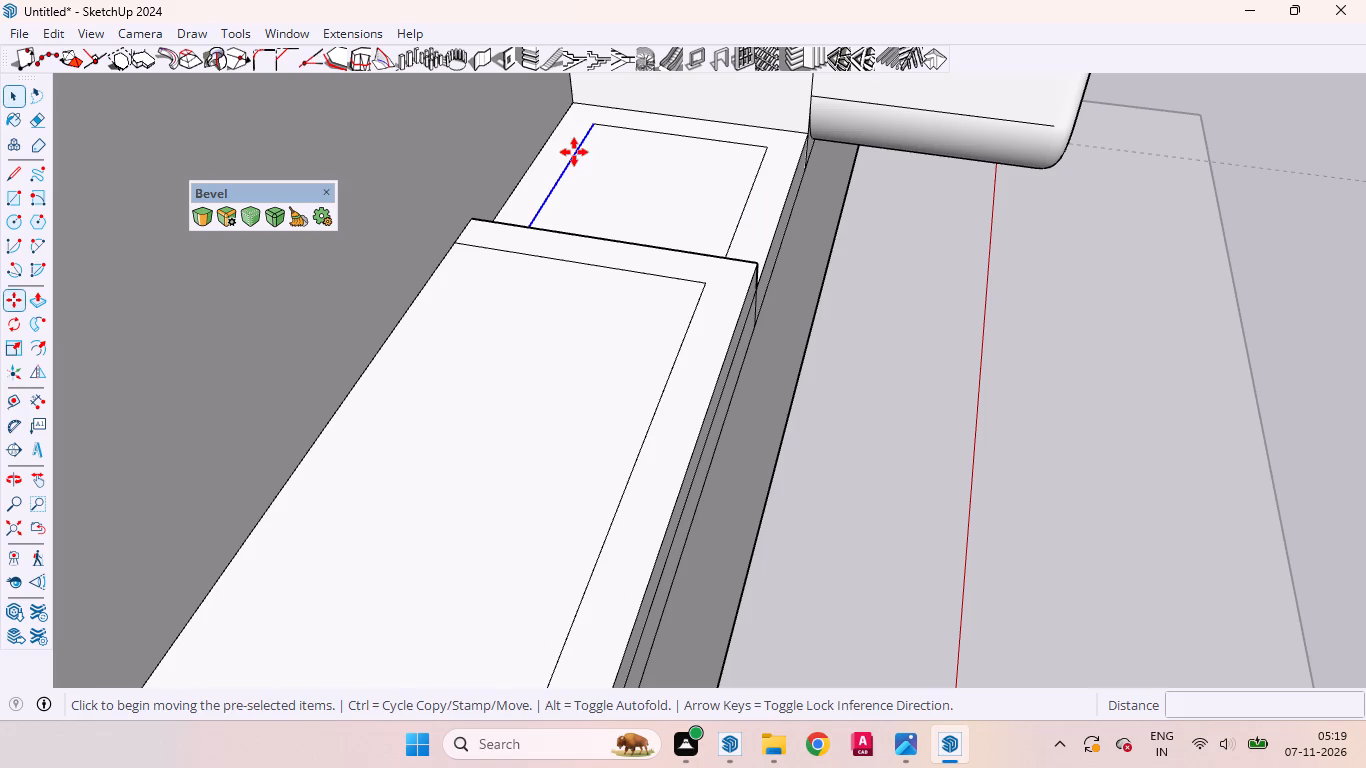
pyautogui.scroll(1, 574, 152)
pyautogui.click(617, 180)
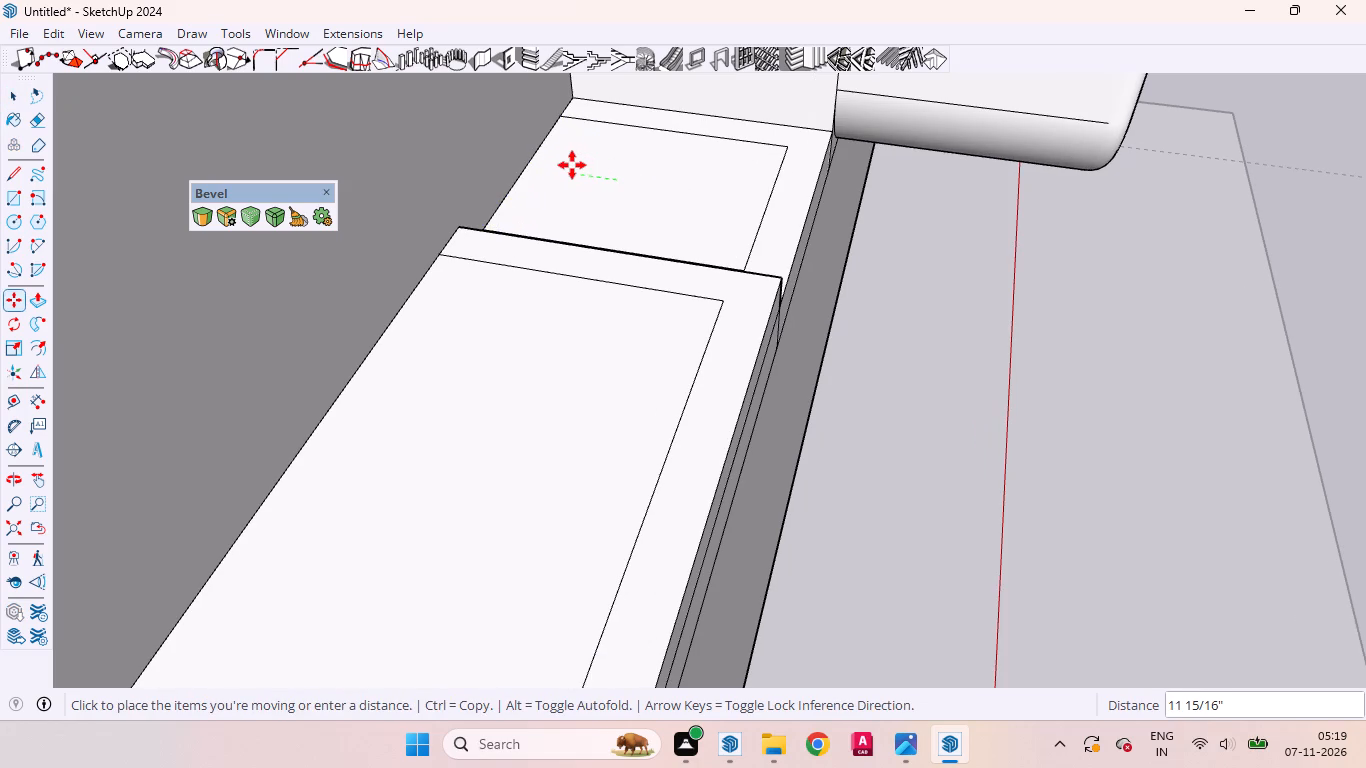
pyautogui.click(572, 165)
pyautogui.moveTo(689, 213); pyautogui.dragTo(261, 272, button='middle')
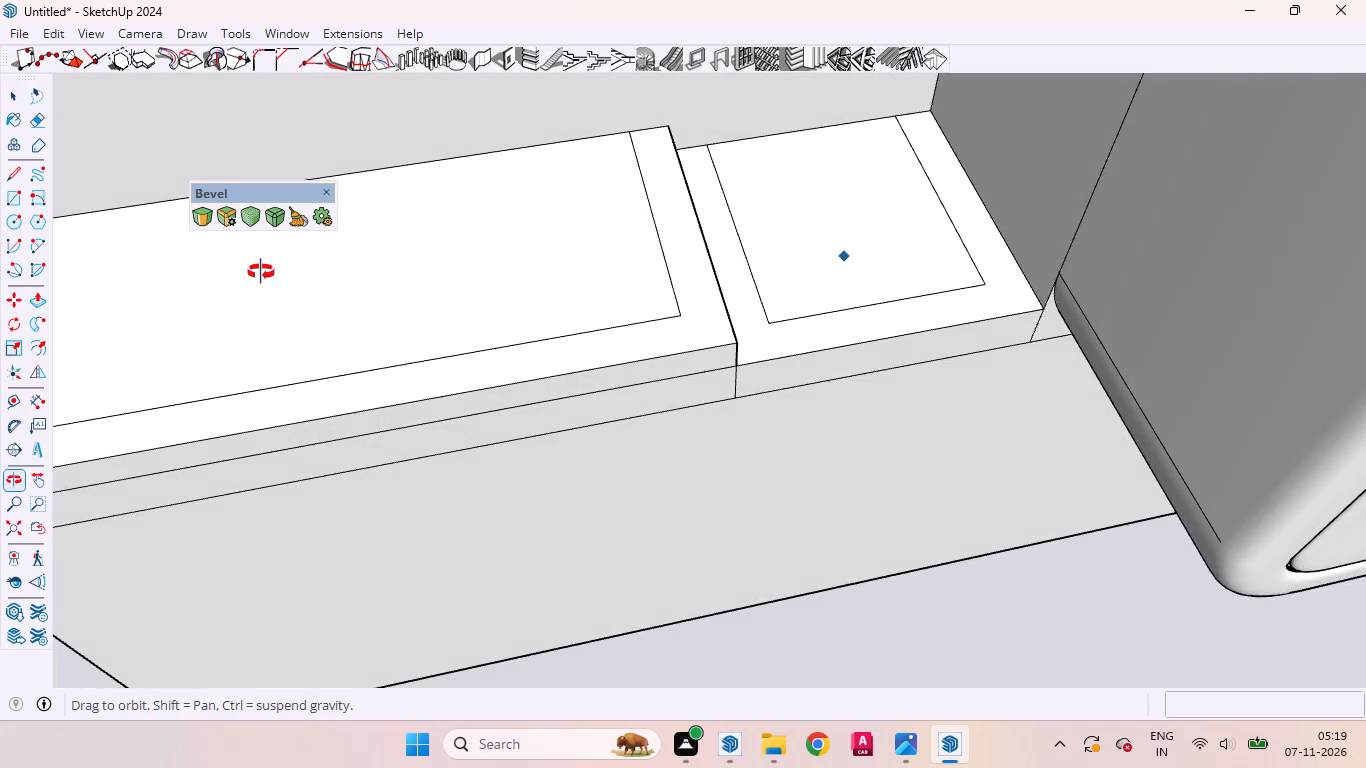
pyautogui.moveTo(261, 272); pyautogui.dragTo(262, 270, button='middle')
# Move the lower inset's edge nearest the step about 11 9/16" over to meet the higher ledge's side.
pyautogui.scroll(4, 718, 254)
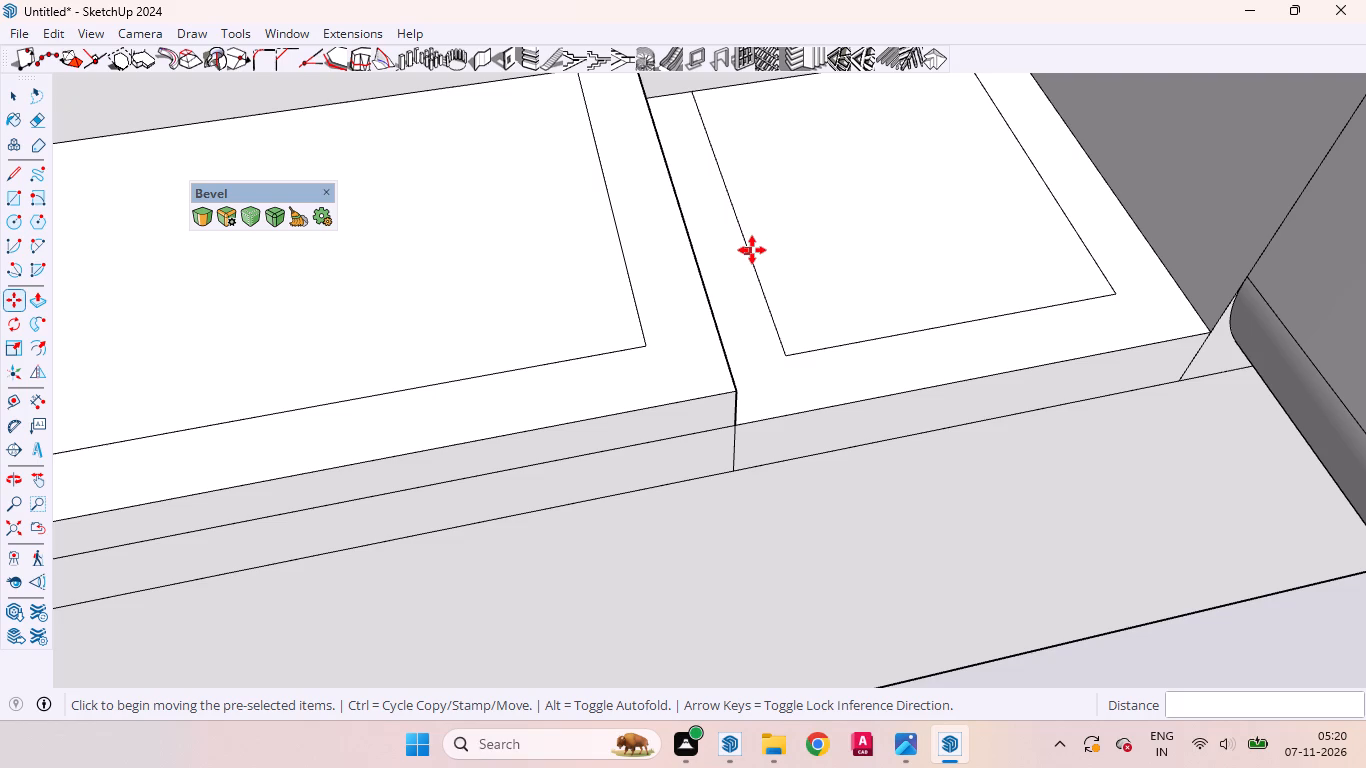
pyautogui.press('space')
pyautogui.click(748, 251)
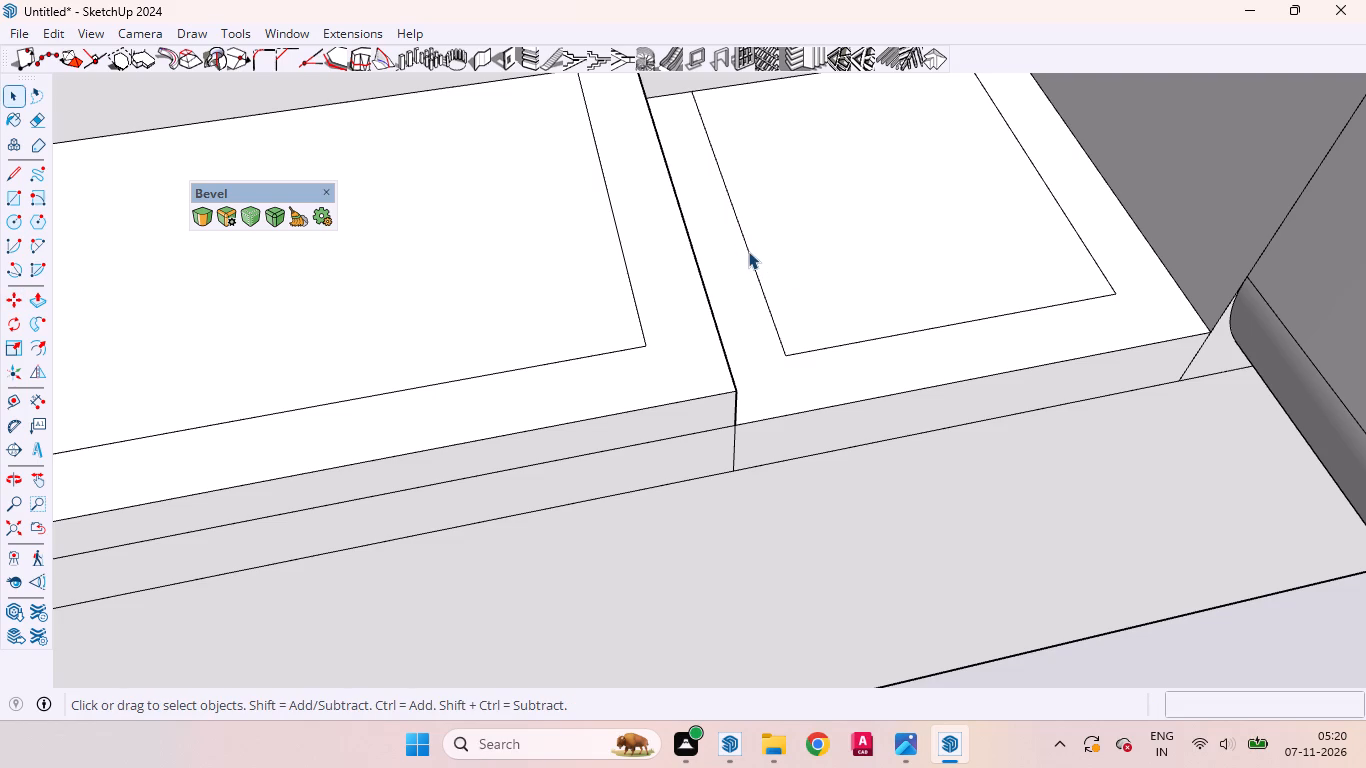
pyautogui.moveTo(743, 268); pyautogui.dragTo(509, 245, button='middle')
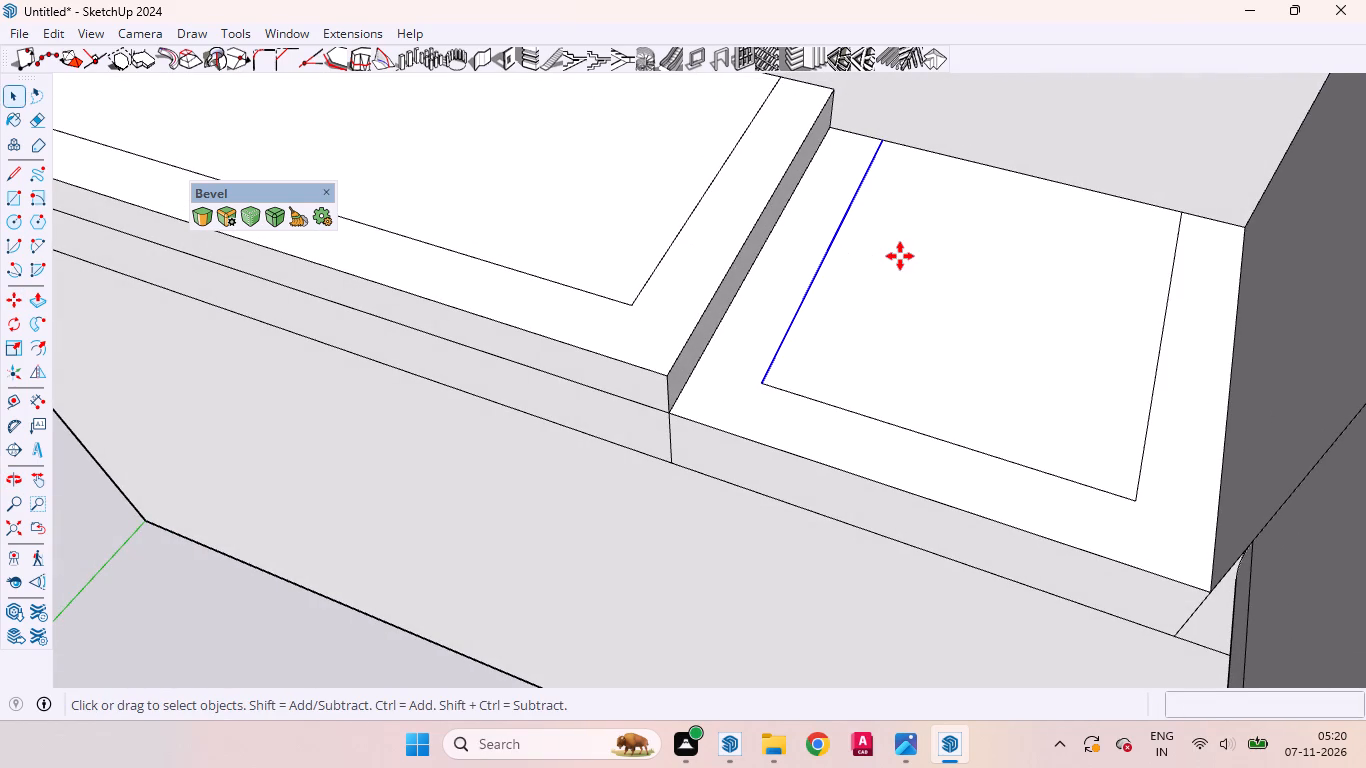
pyautogui.press('m')
pyautogui.click(892, 293)
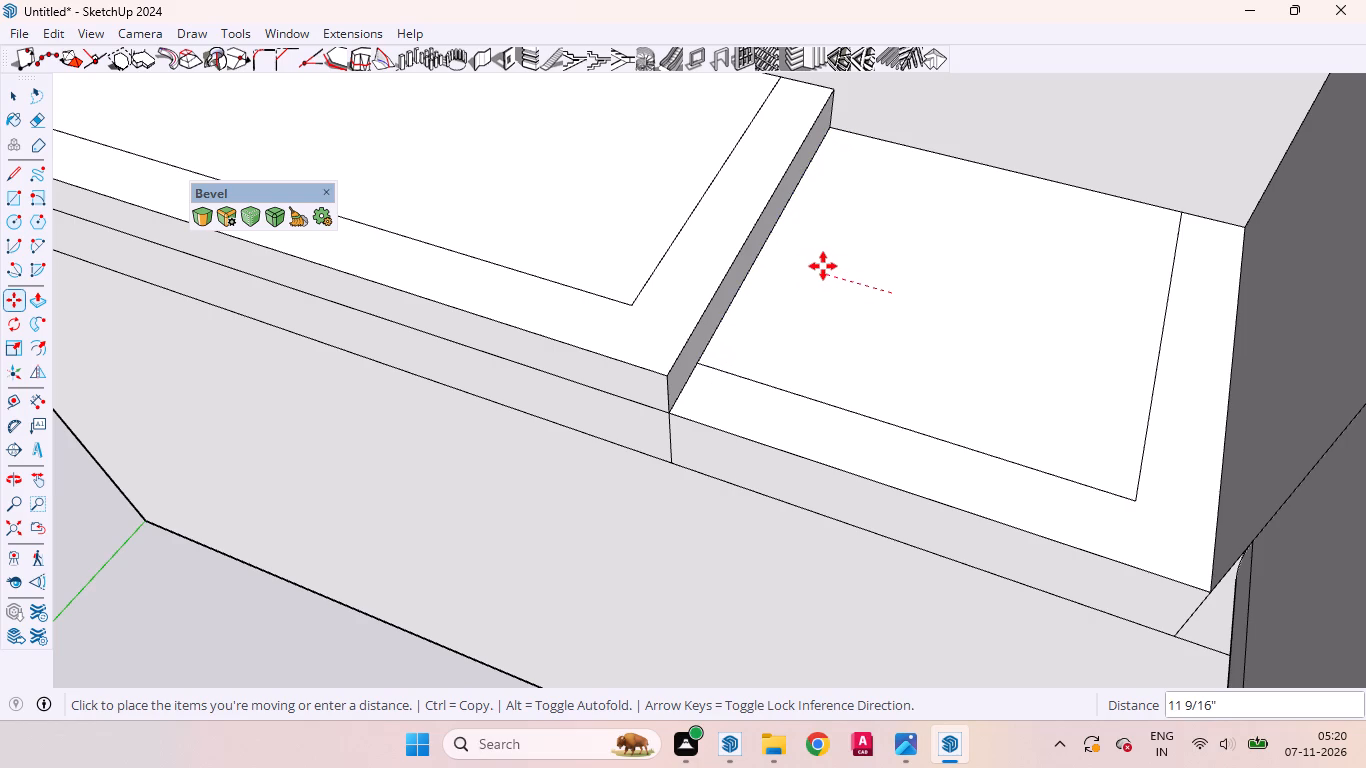
pyautogui.click(823, 266)
pyautogui.press('space')
# Move the higher inset's end edge about 9 15/16" over to the step edge above the lower part.
pyautogui.moveTo(769, 257); pyautogui.dragTo(966, 250, button='middle')
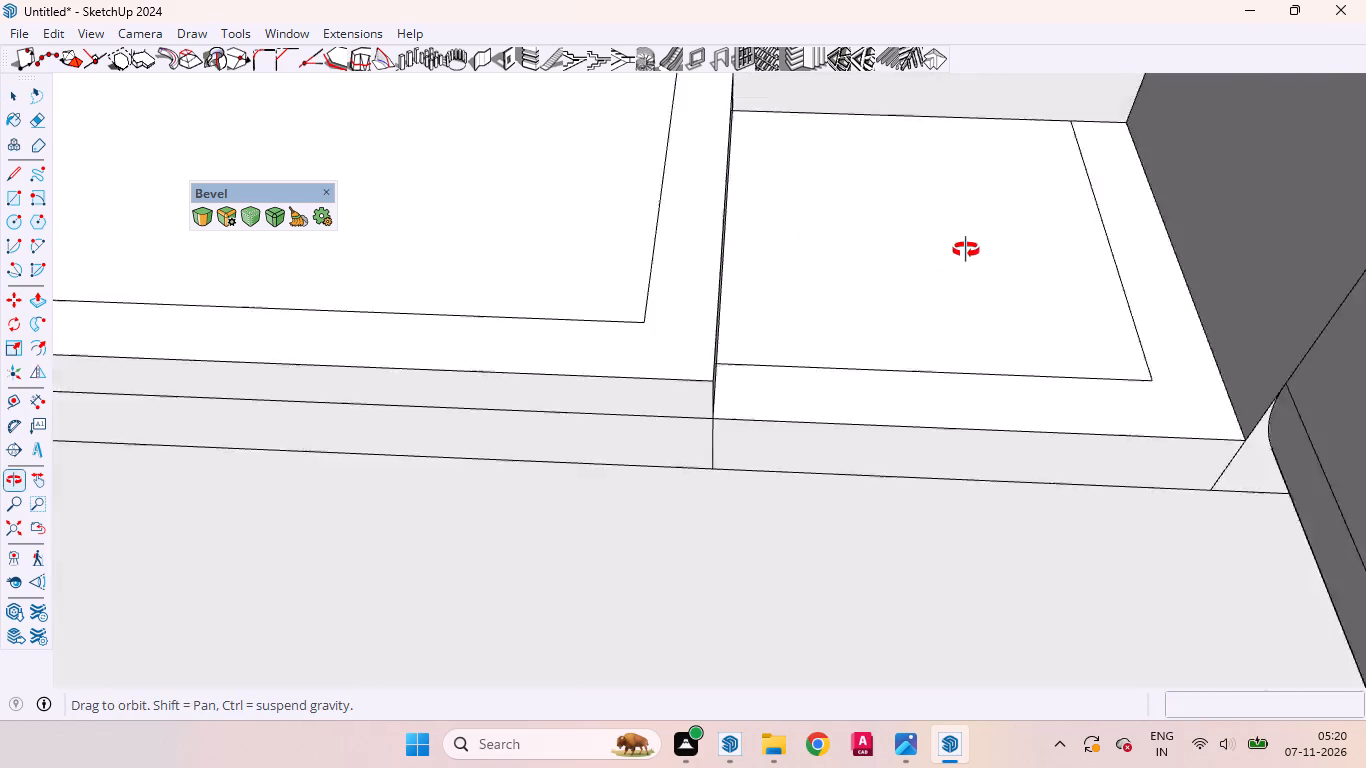
pyautogui.moveTo(966, 250); pyautogui.dragTo(1145, 223, button='middle')
pyautogui.scroll(3, 651, 238)
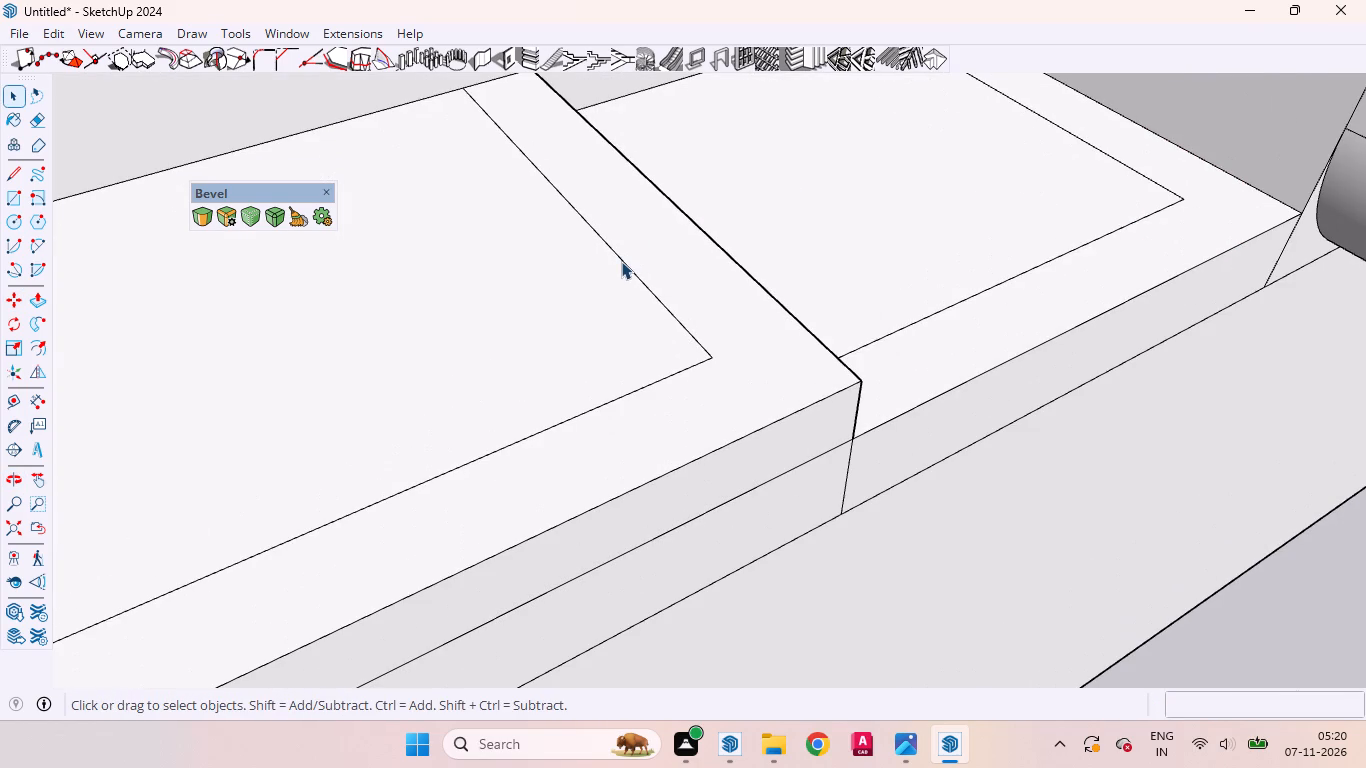
pyautogui.click(621, 261)
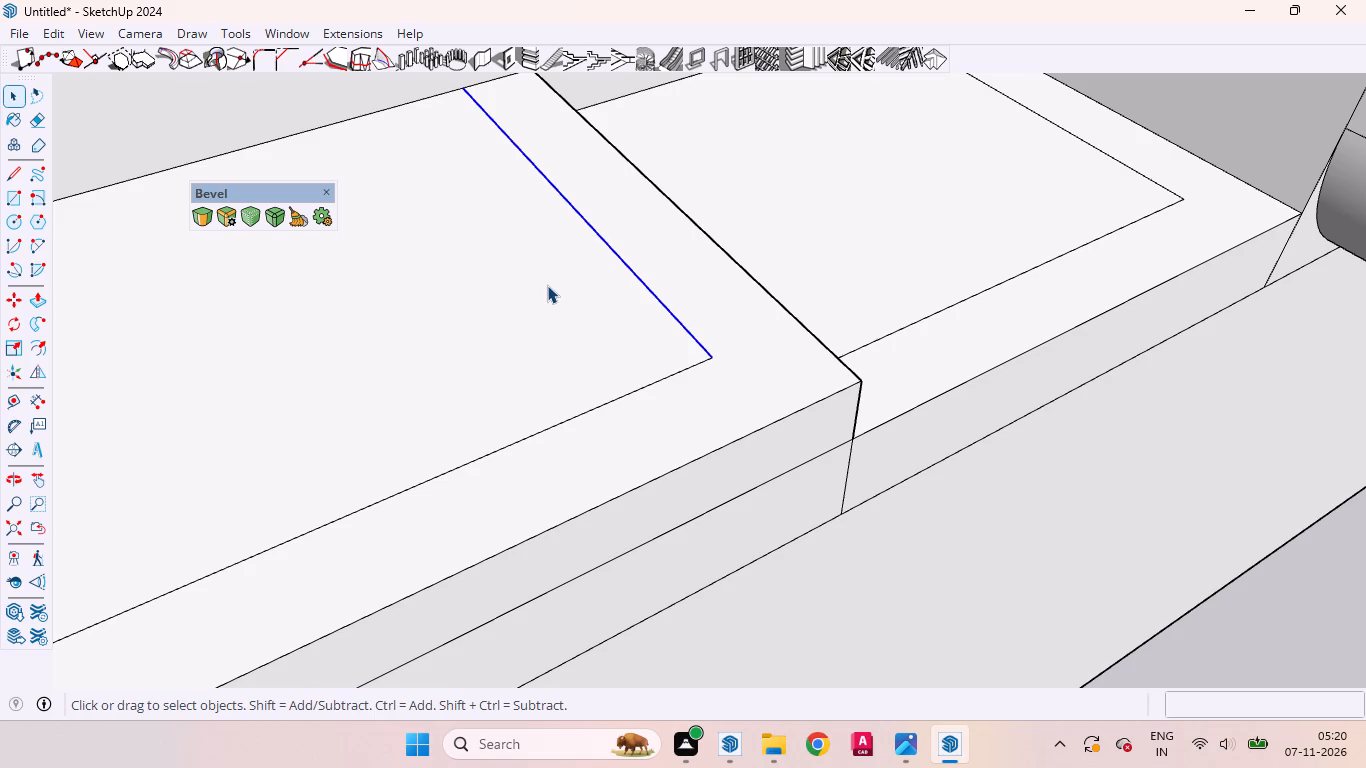
pyautogui.press('m')
pyautogui.click(547, 285)
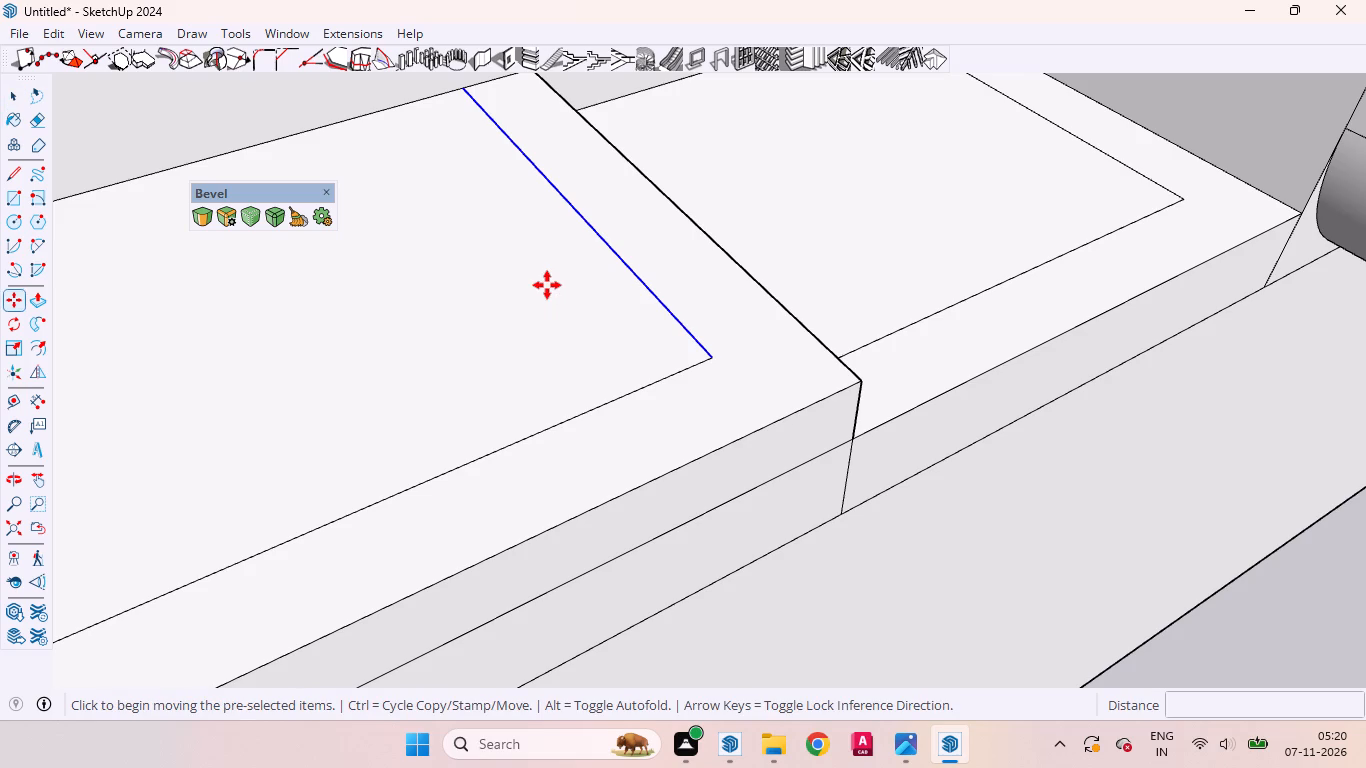
pyautogui.click(626, 238)
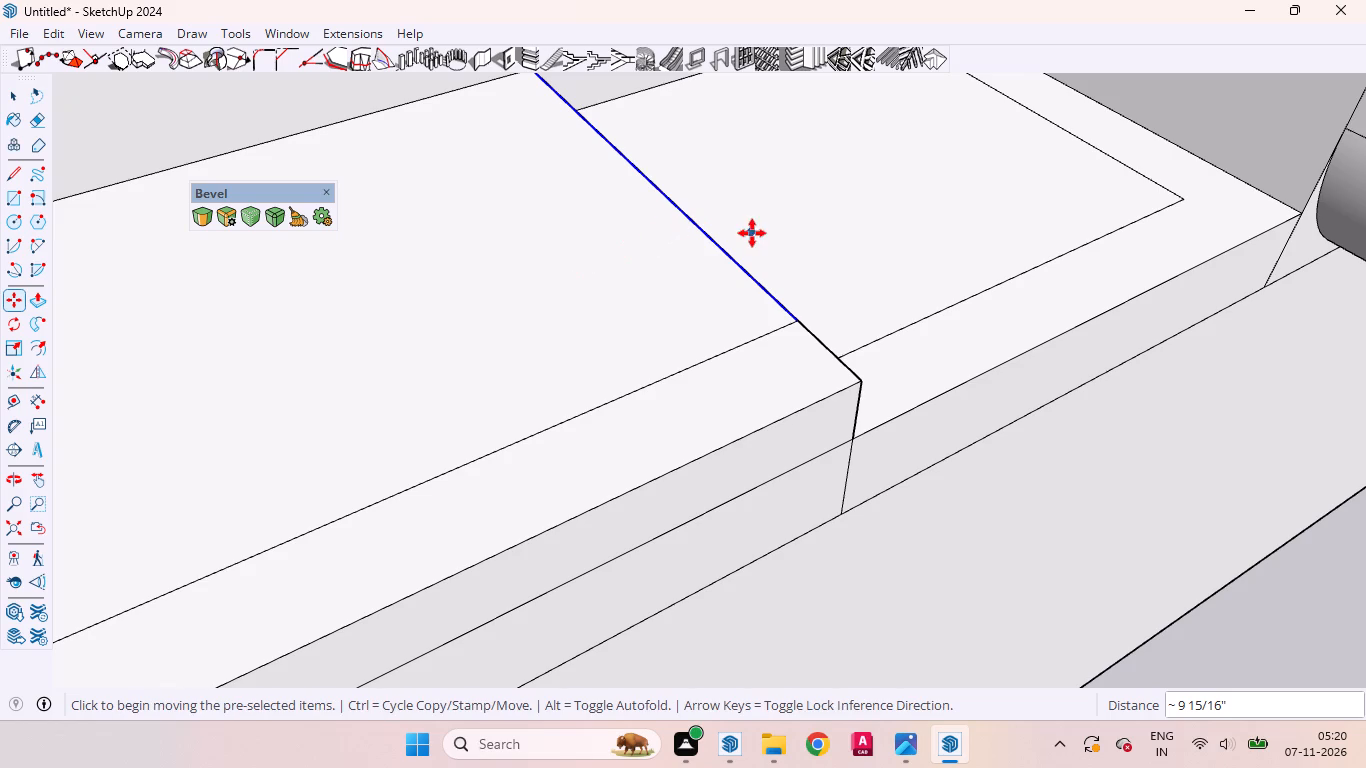
pyautogui.press('space')
# Push/Pull the higher ledge's inset face down by 8", level with the lower ledge top.
pyautogui.scroll(-6, 723, 257)
pyautogui.moveTo(945, 324); pyautogui.dragTo(842, 361, button='middle')
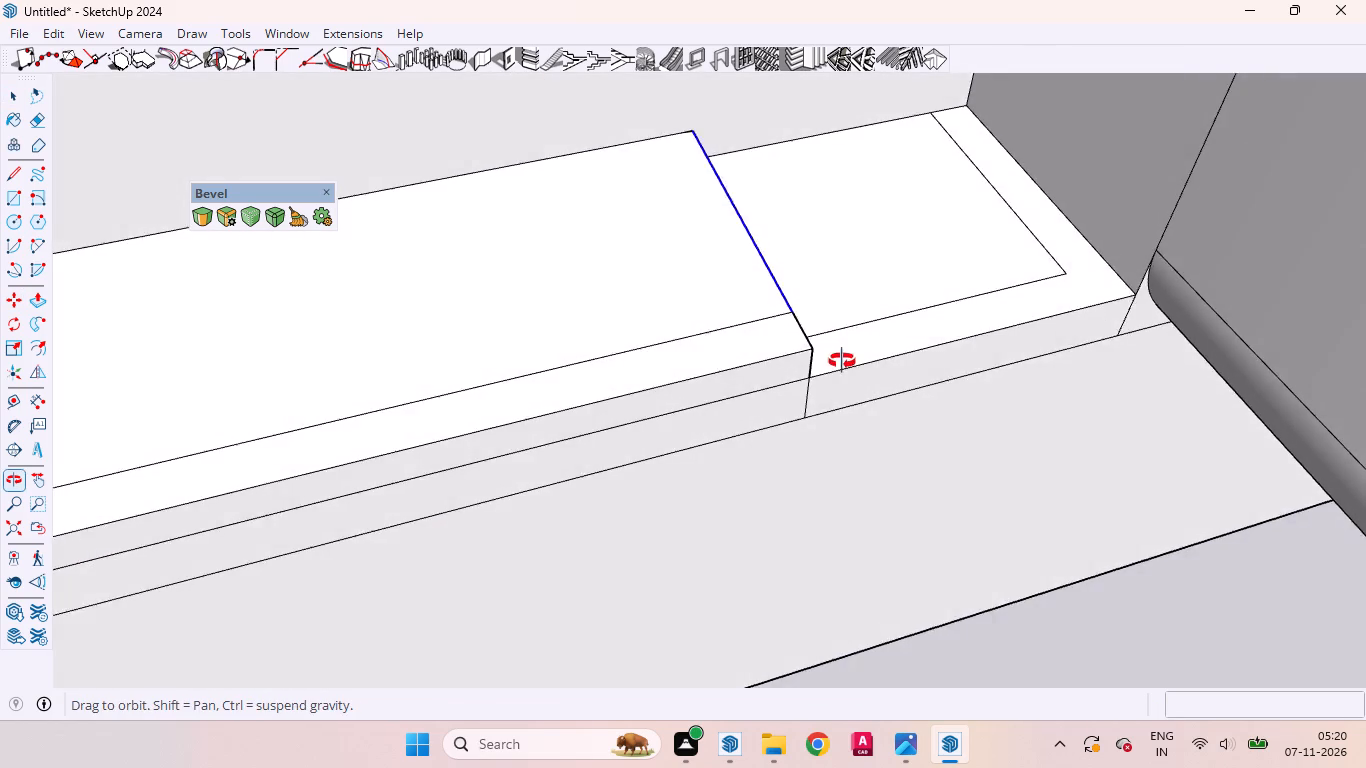
pyautogui.moveTo(842, 361); pyautogui.dragTo(834, 362, button='middle')
pyautogui.scroll(1, 830, 362)
pyautogui.click(644, 260)
pyautogui.moveTo(678, 288); pyautogui.dragTo(872, 361, button='middle')
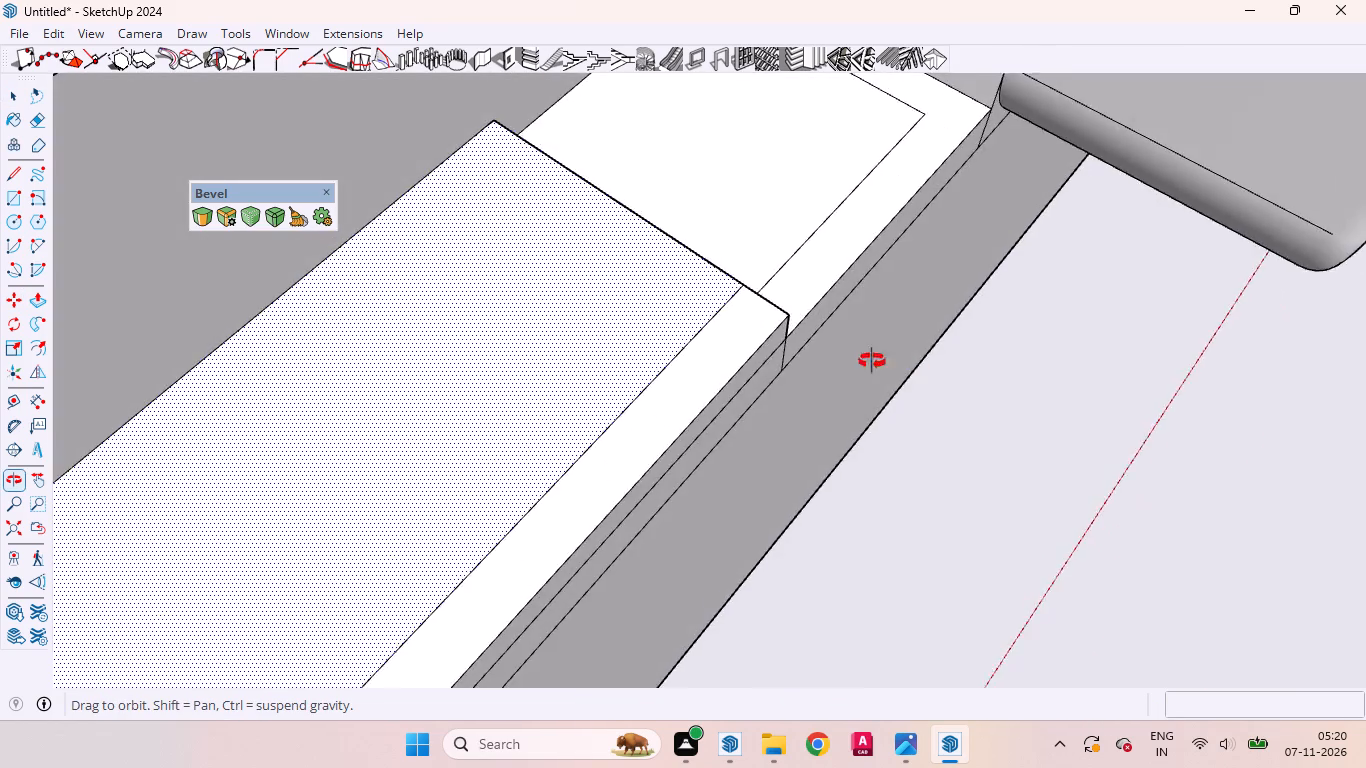
pyautogui.moveTo(872, 361); pyautogui.dragTo(946, 289, button='middle')
pyautogui.scroll(1, 946, 289)
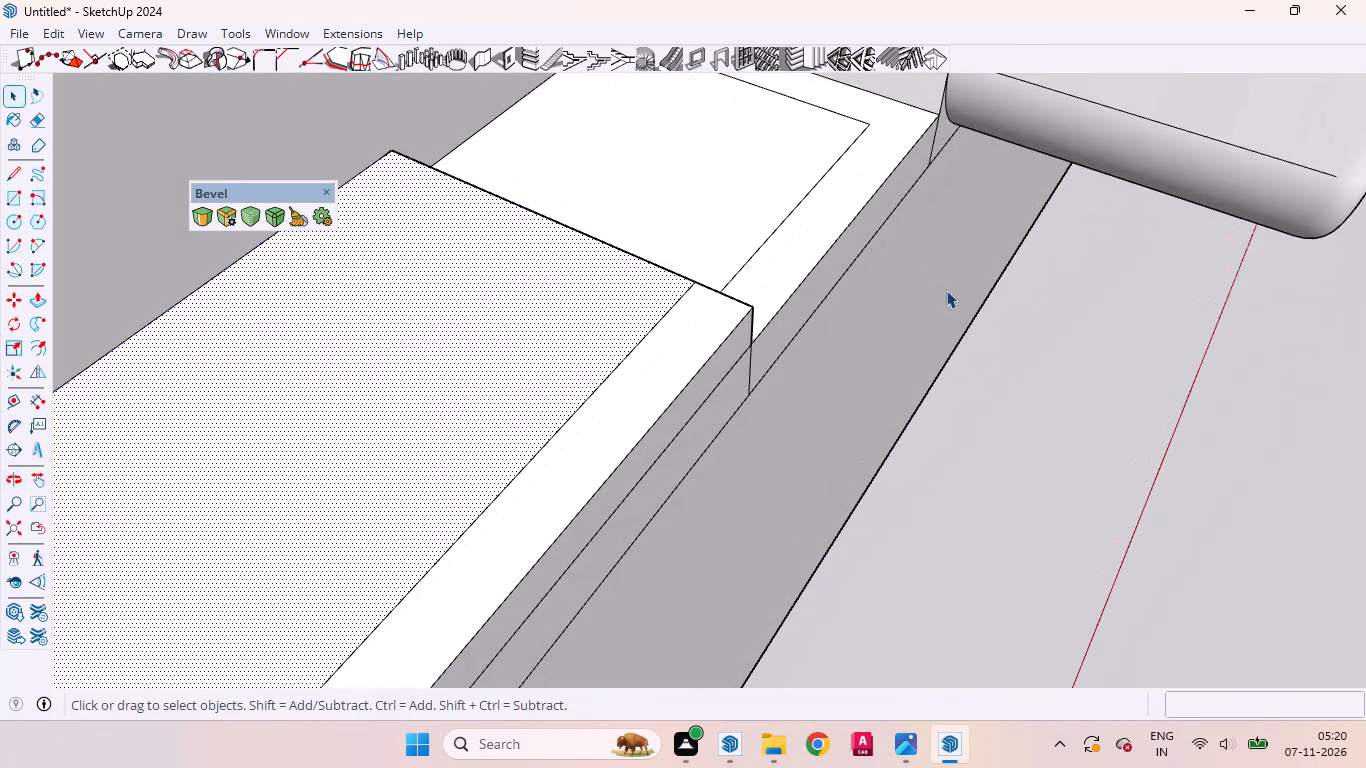
pyautogui.press('p')
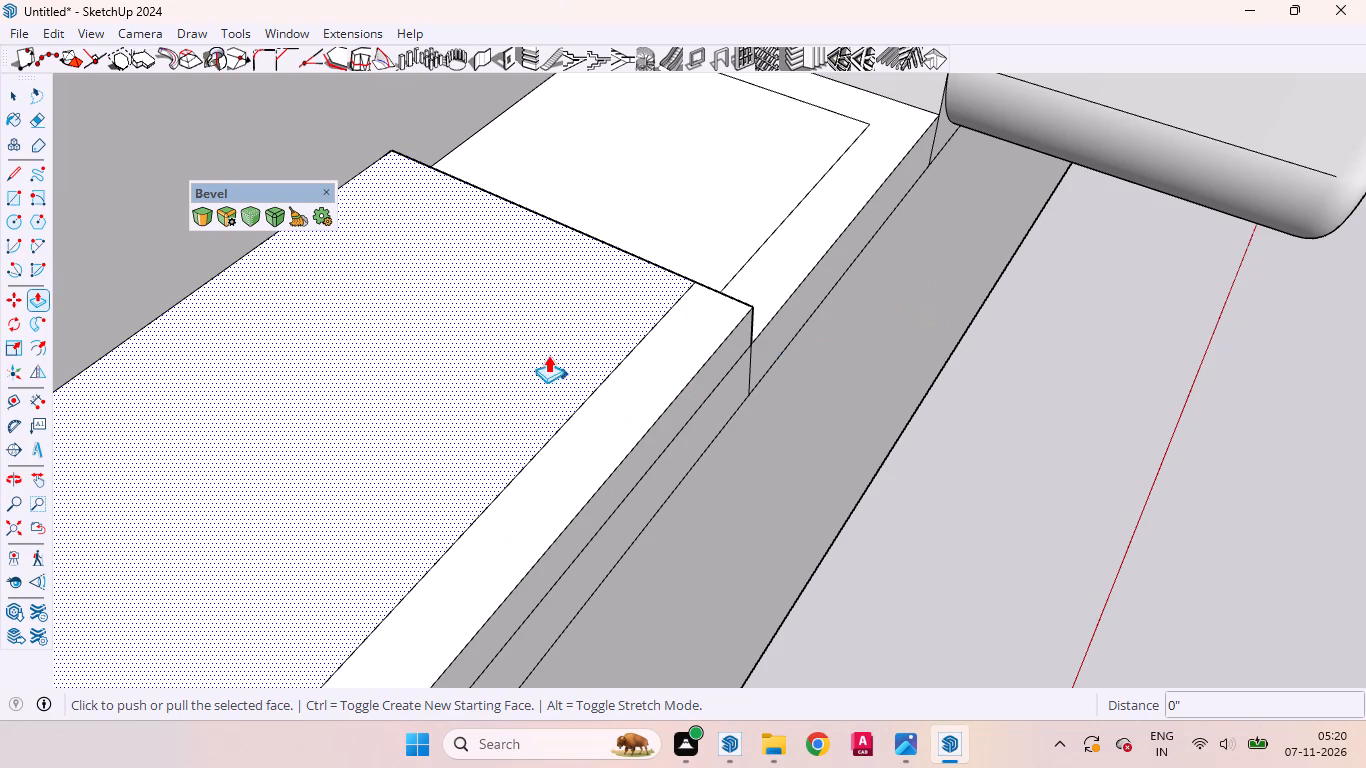
pyautogui.click(544, 348)
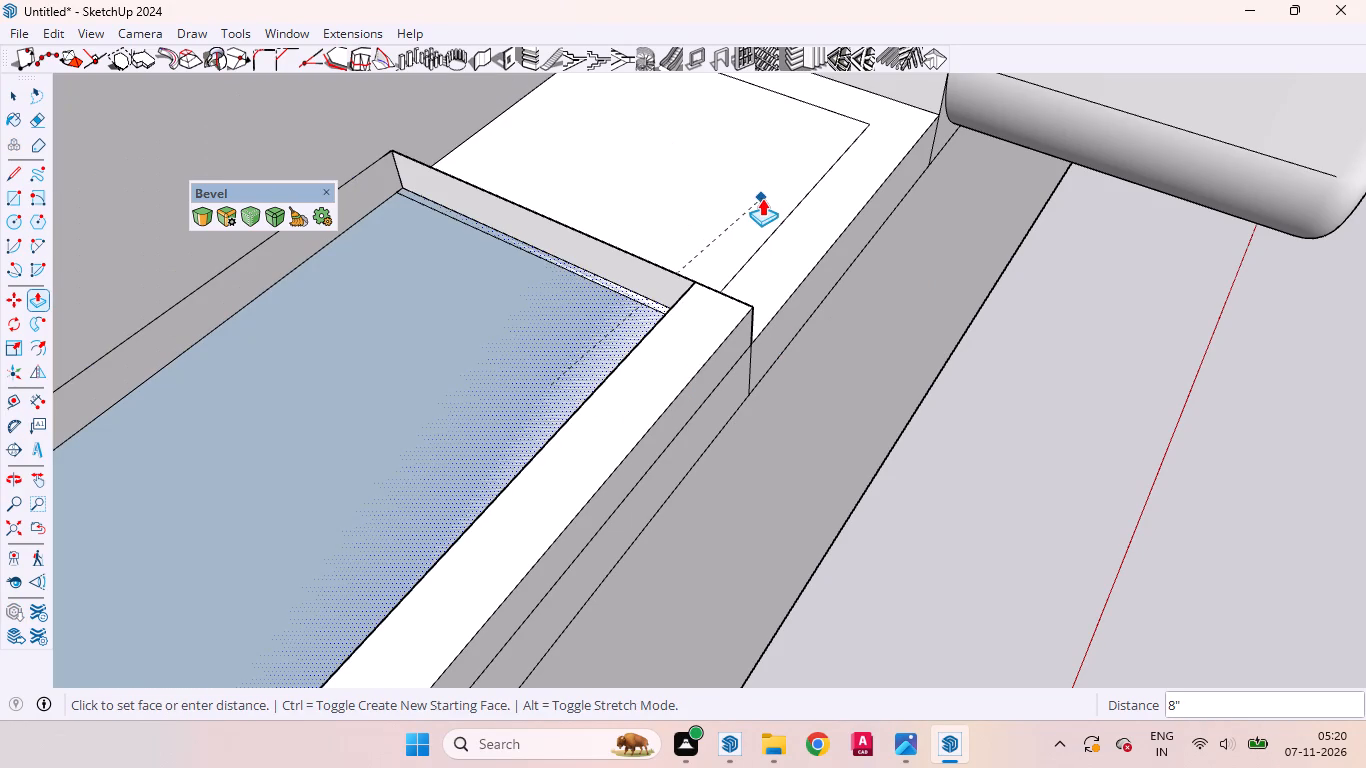
pyautogui.click(762, 198)
pyautogui.scroll(-10, 815, 267)
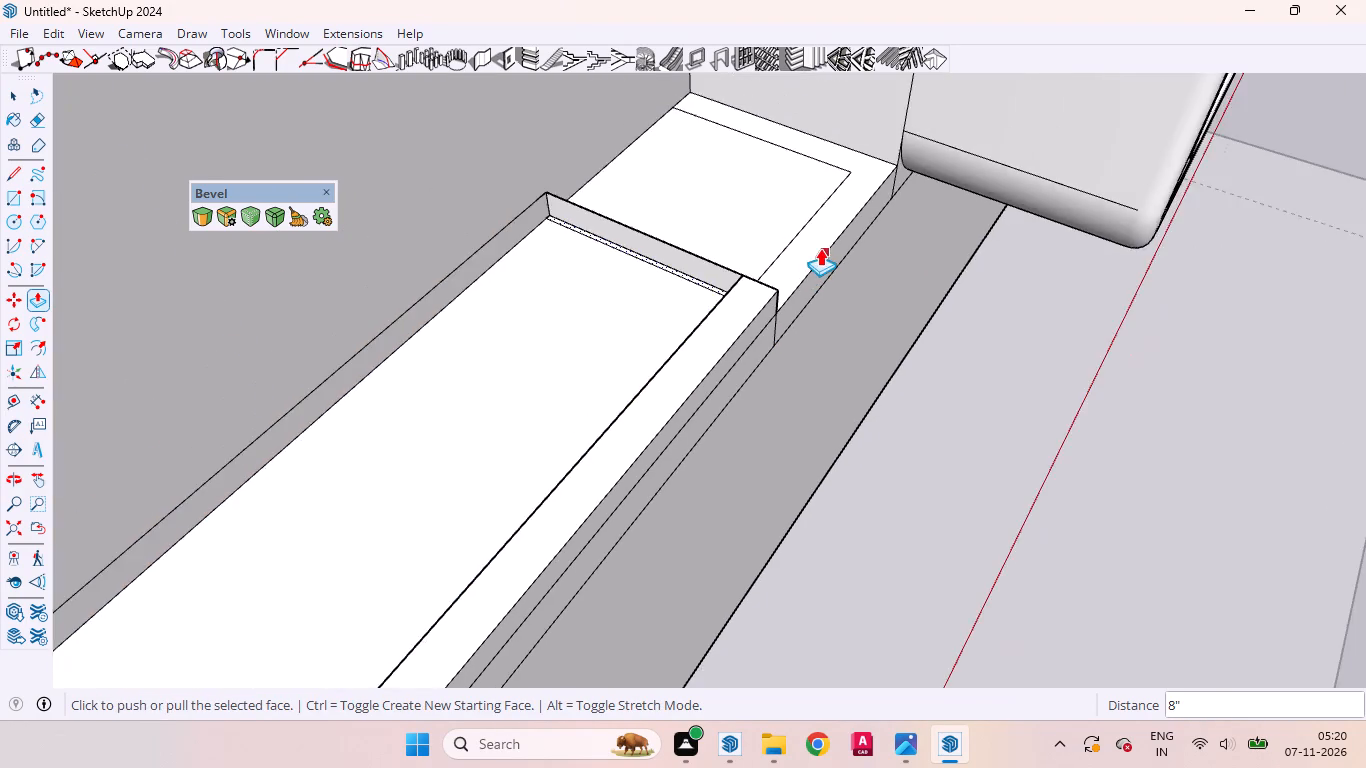
pyautogui.scroll(-2, 820, 248)
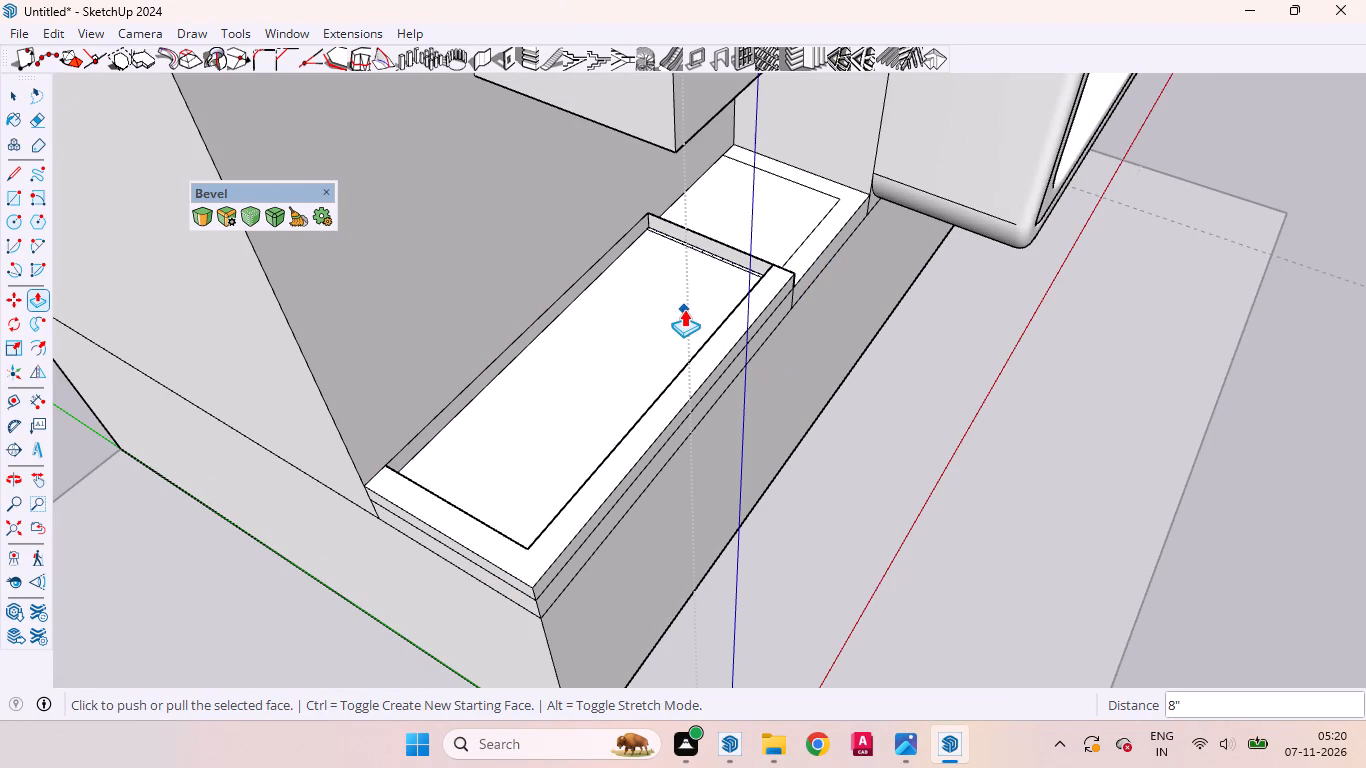
pyautogui.press('space')
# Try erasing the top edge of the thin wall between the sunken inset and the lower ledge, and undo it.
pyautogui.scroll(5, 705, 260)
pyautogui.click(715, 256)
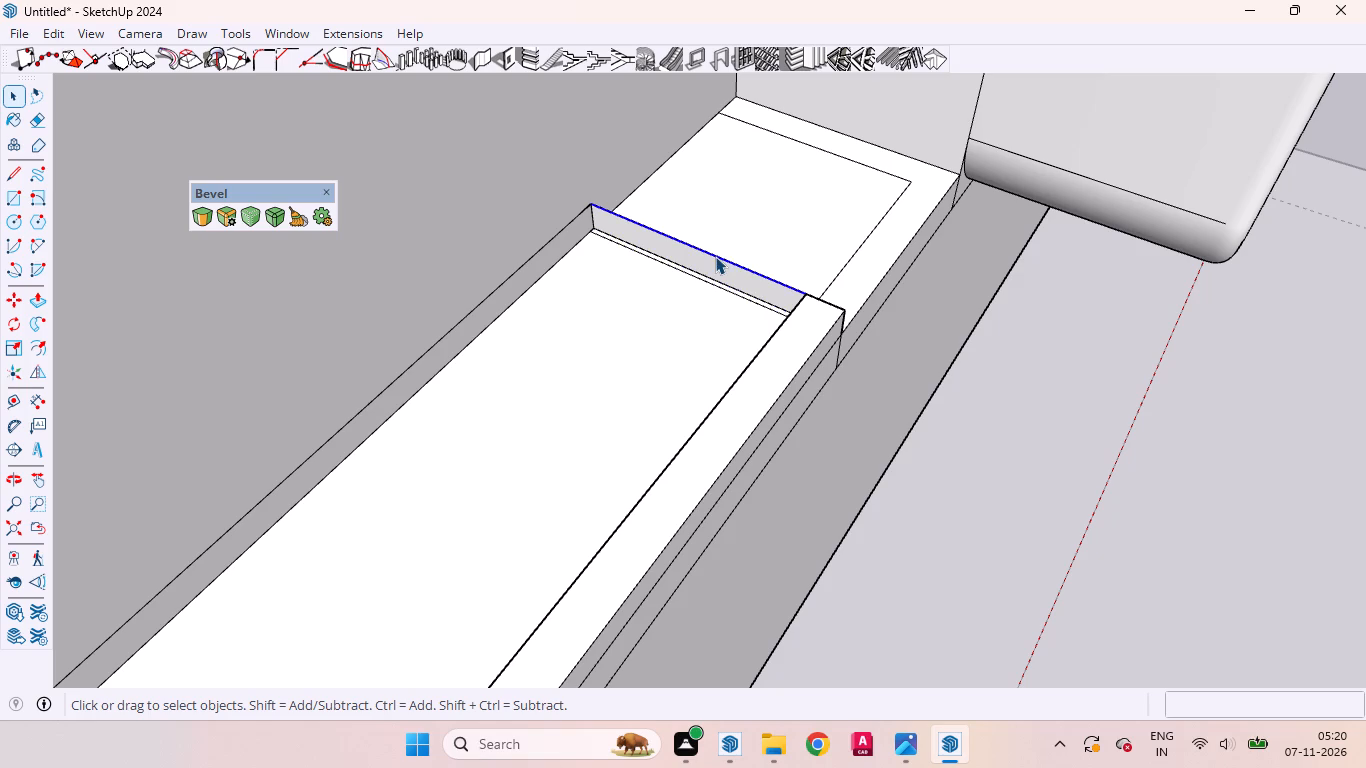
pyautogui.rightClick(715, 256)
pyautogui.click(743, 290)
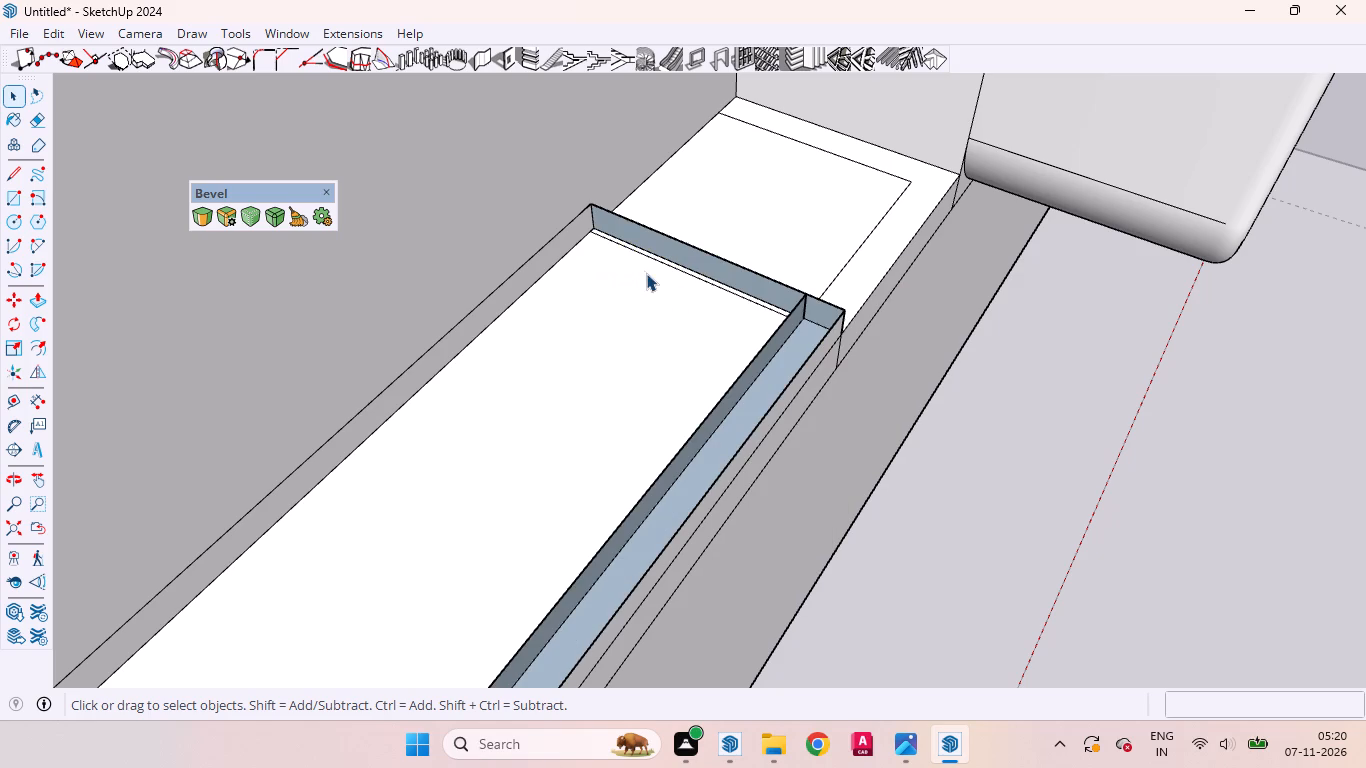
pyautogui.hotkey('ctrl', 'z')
# Erase the inner end face of the thin wall between the sunken inset and the lower ledge.
pyautogui.moveTo(763, 309); pyautogui.dragTo(436, 216, button='middle')
pyautogui.scroll(8, 739, 275)
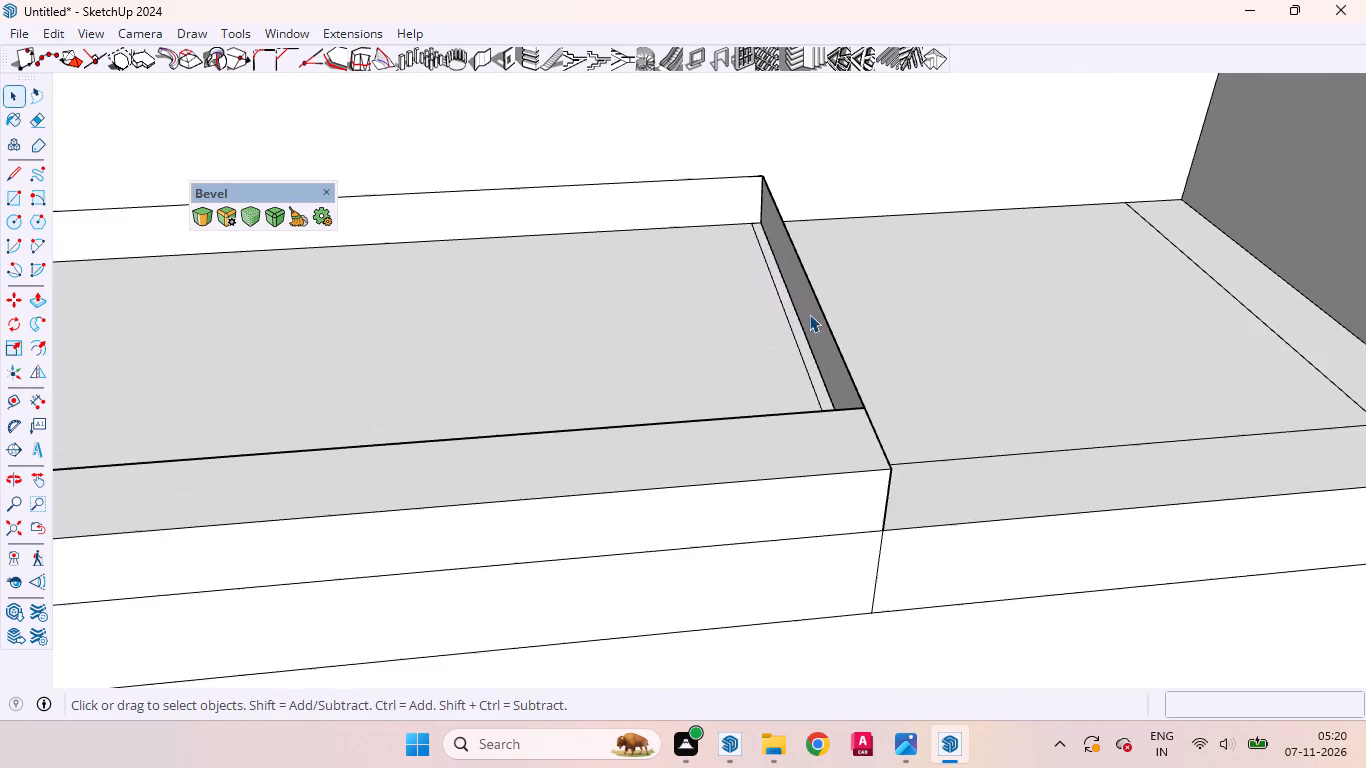
pyautogui.scroll(6, 809, 314)
pyautogui.moveTo(821, 326); pyautogui.dragTo(1363, 301, button='middle')
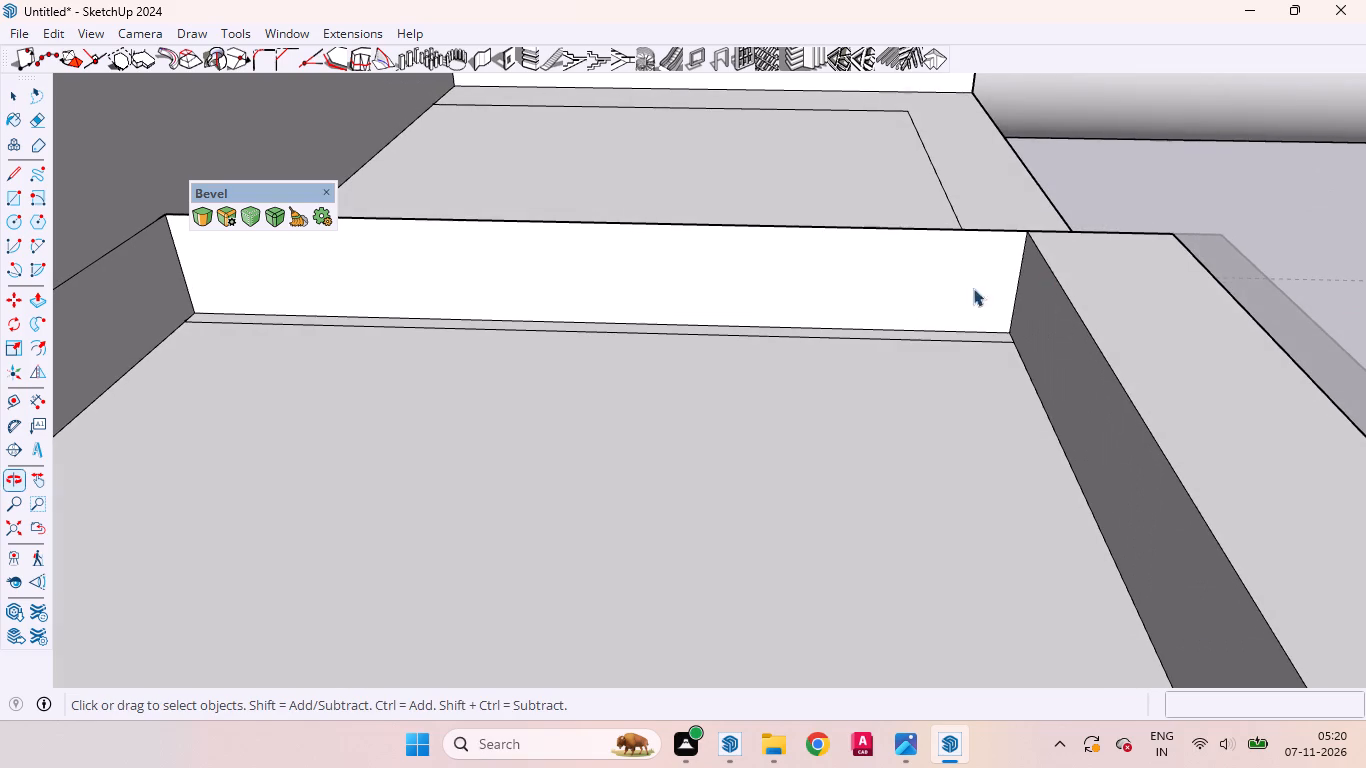
pyautogui.click(854, 290)
pyautogui.rightClick(849, 289)
pyautogui.click(890, 28)
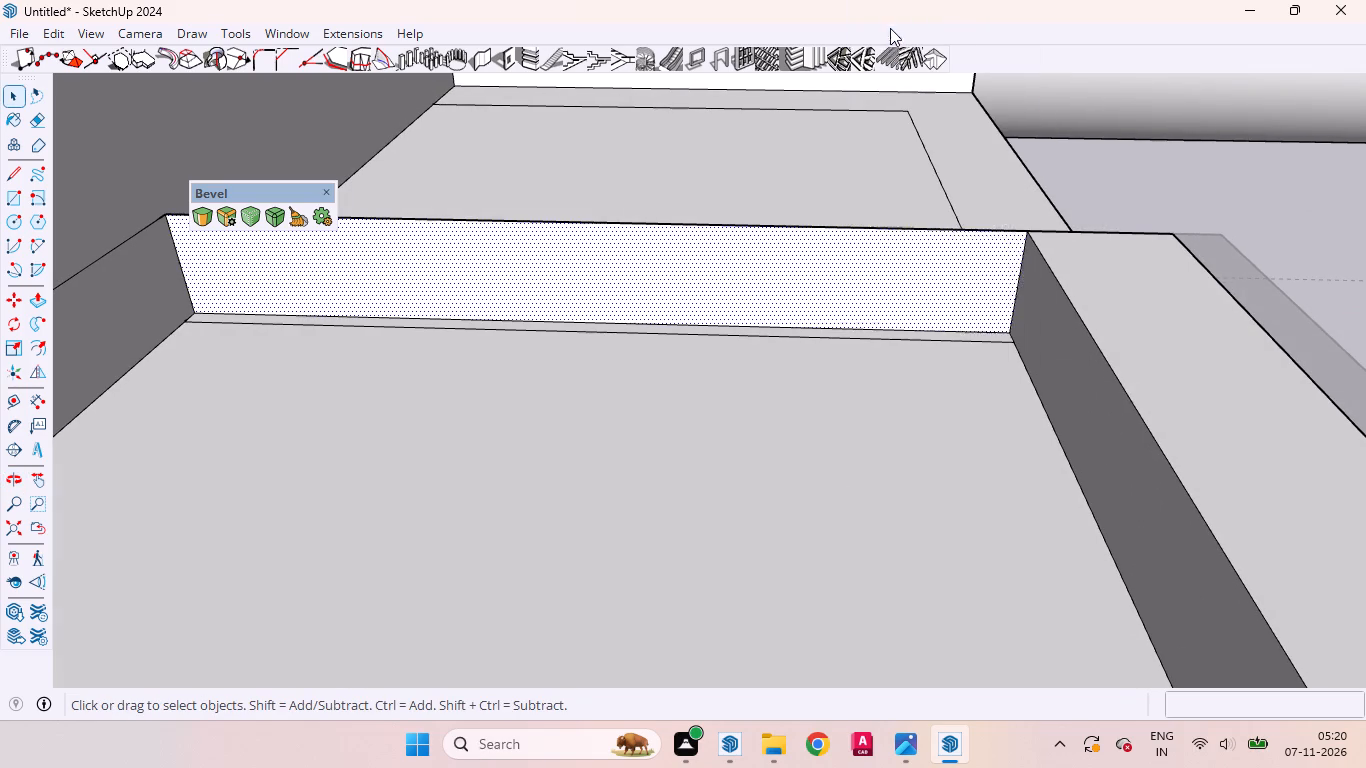
# Draw an 8" vertical line down the step face from the rim's inner corner to the lower ledge.
pyautogui.scroll(1, 843, 245)
pyautogui.moveTo(843, 245); pyautogui.dragTo(1162, 81, button='middle')
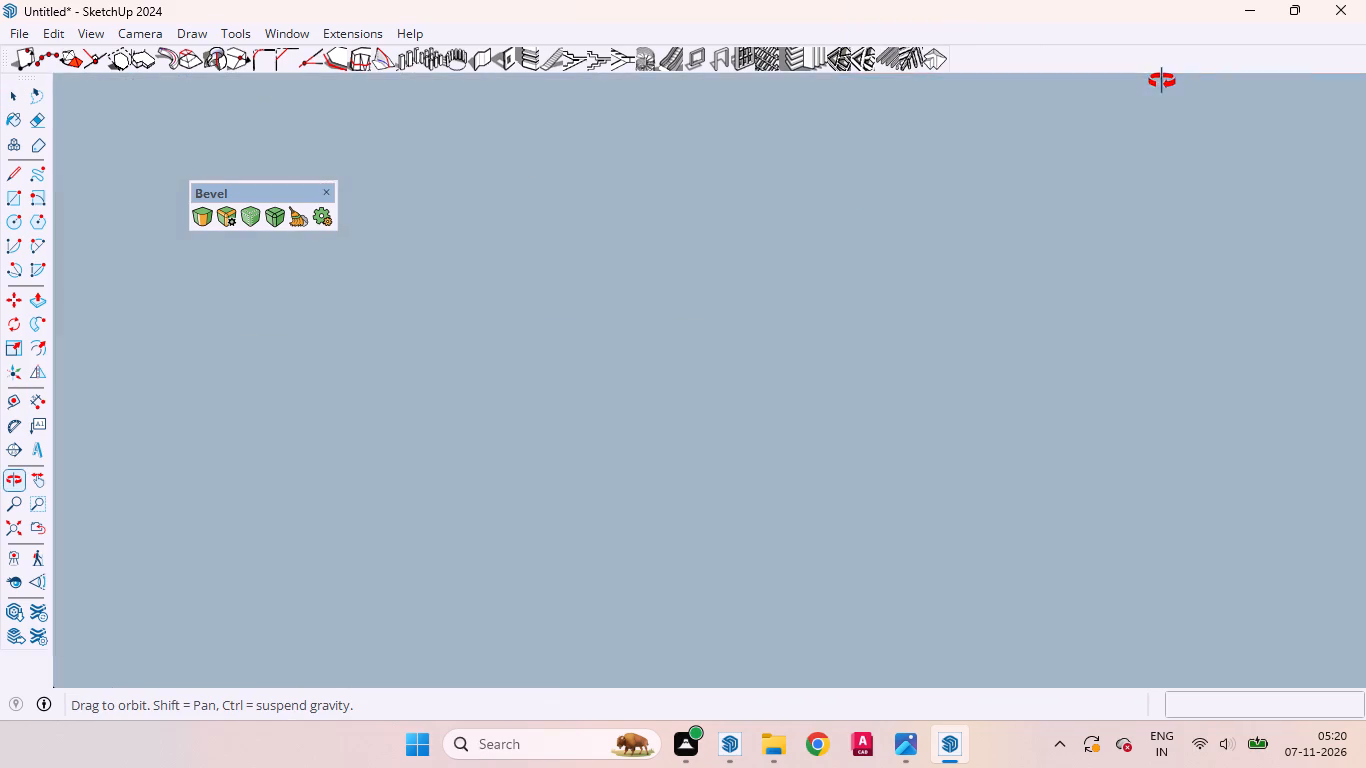
pyautogui.moveTo(1162, 81); pyautogui.dragTo(1105, 602, button='middle')
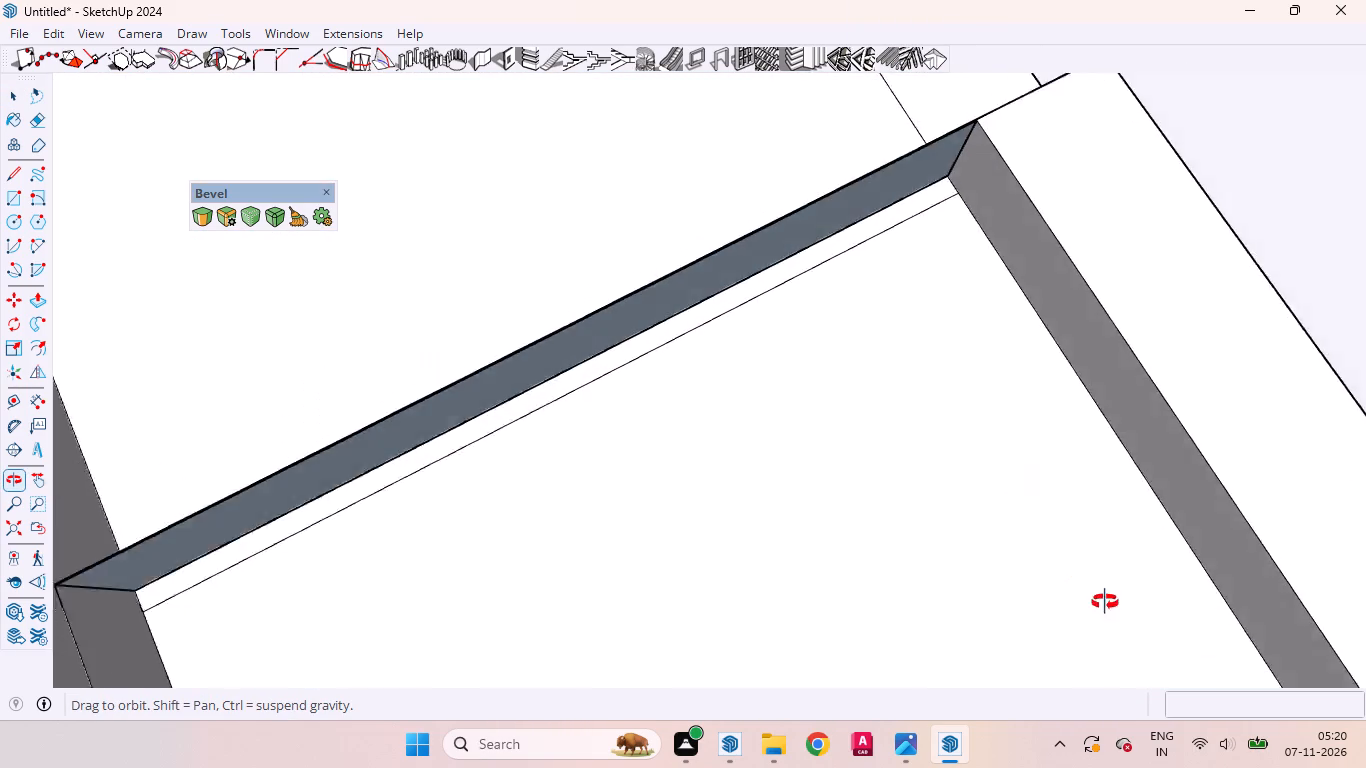
pyautogui.moveTo(1105, 602); pyautogui.dragTo(0, 257, button='middle')
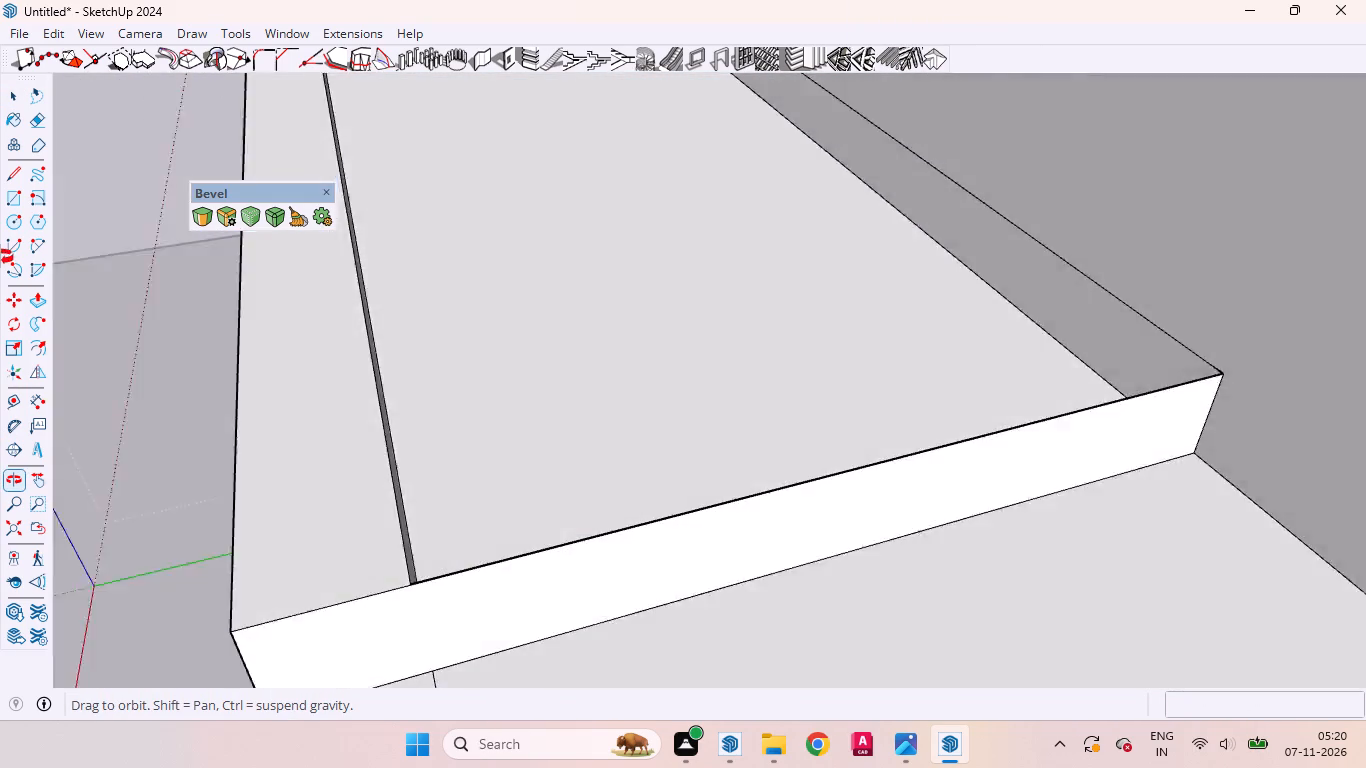
pyautogui.moveTo(0, 257); pyautogui.dragTo(52, 220, button='middle')
pyautogui.click(561, 594)
pyautogui.scroll(-5, 172, 369)
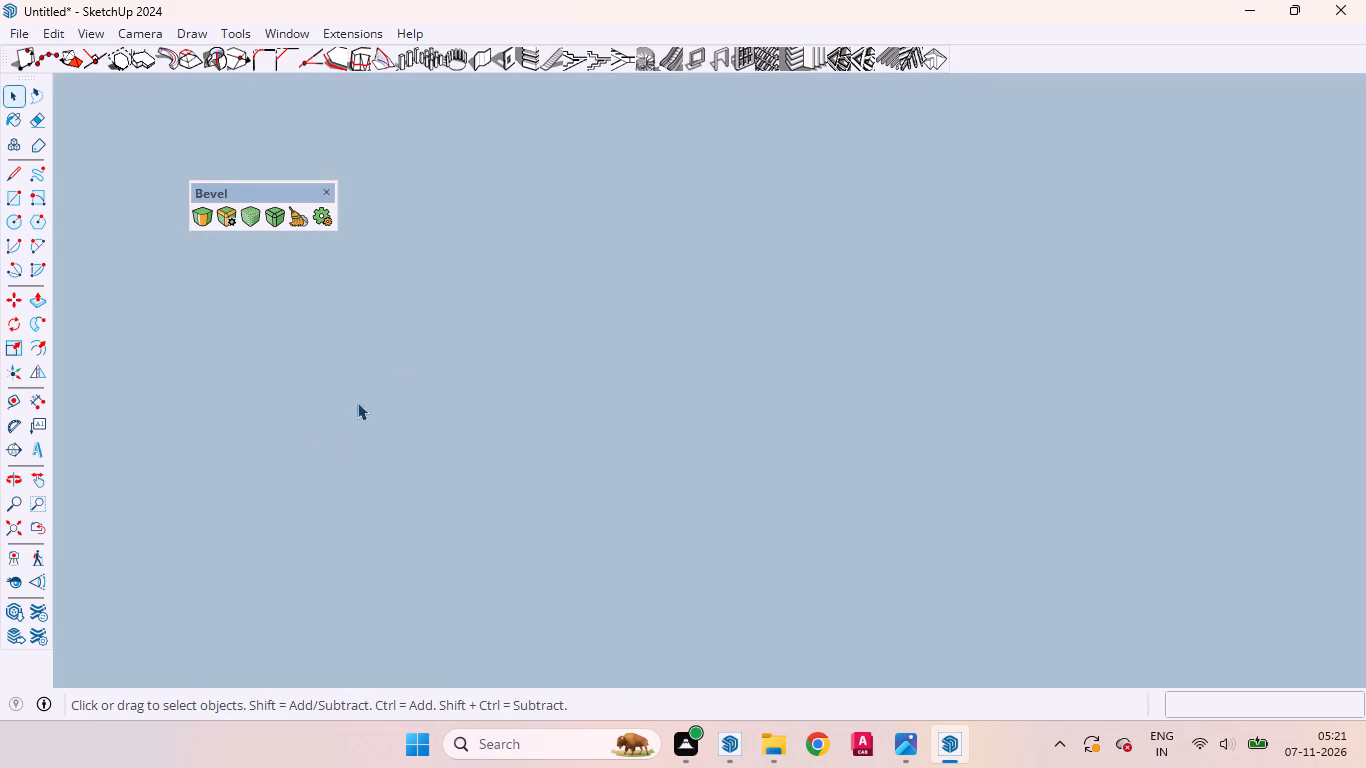
pyautogui.click(45, 531)
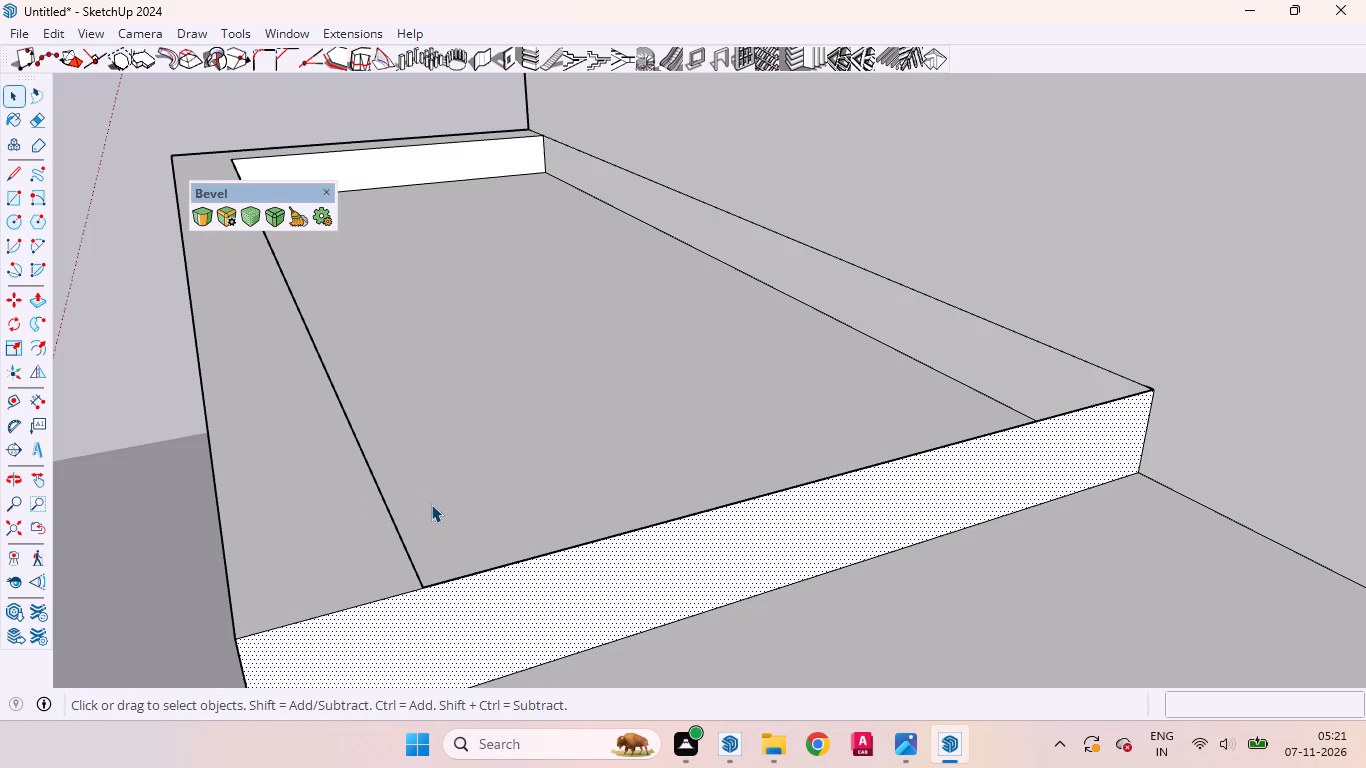
pyautogui.press('l')
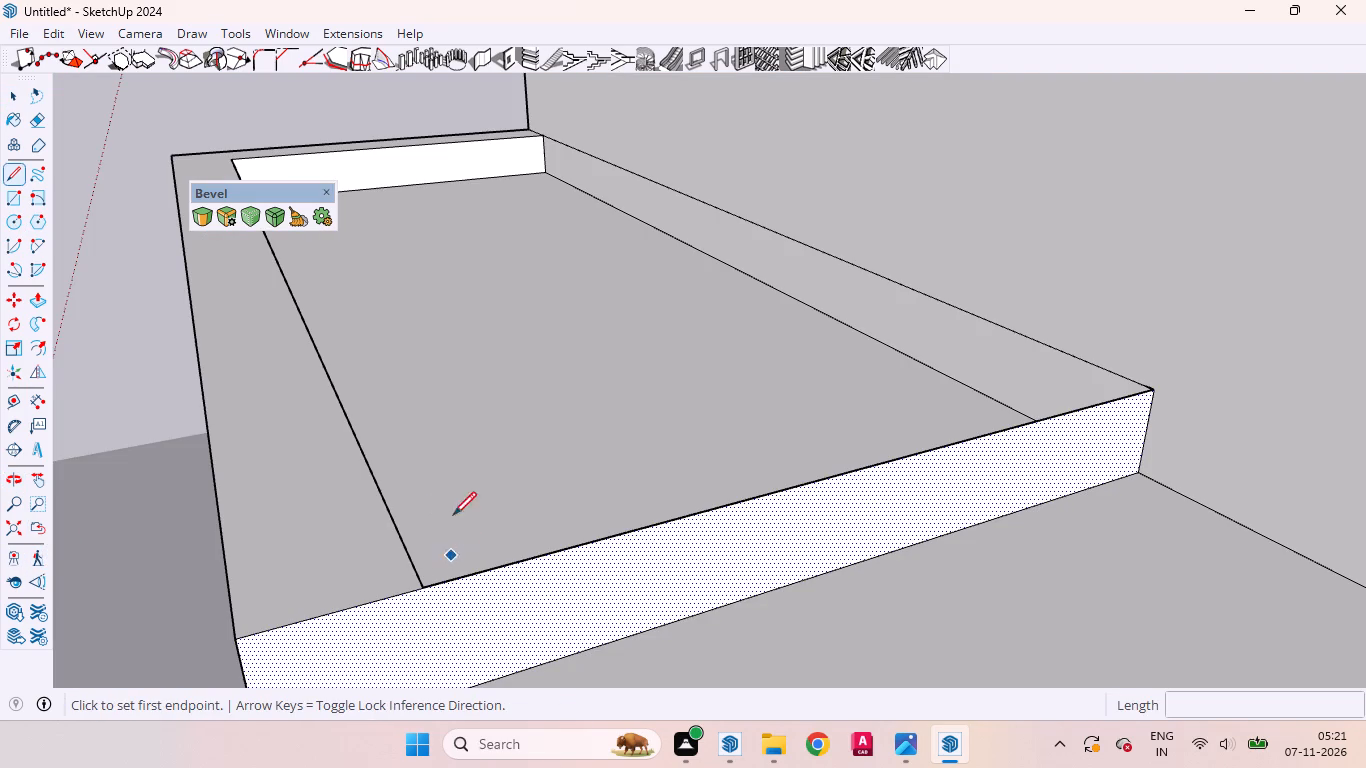
pyautogui.scroll(-1, 444, 461)
pyautogui.click(421, 575)
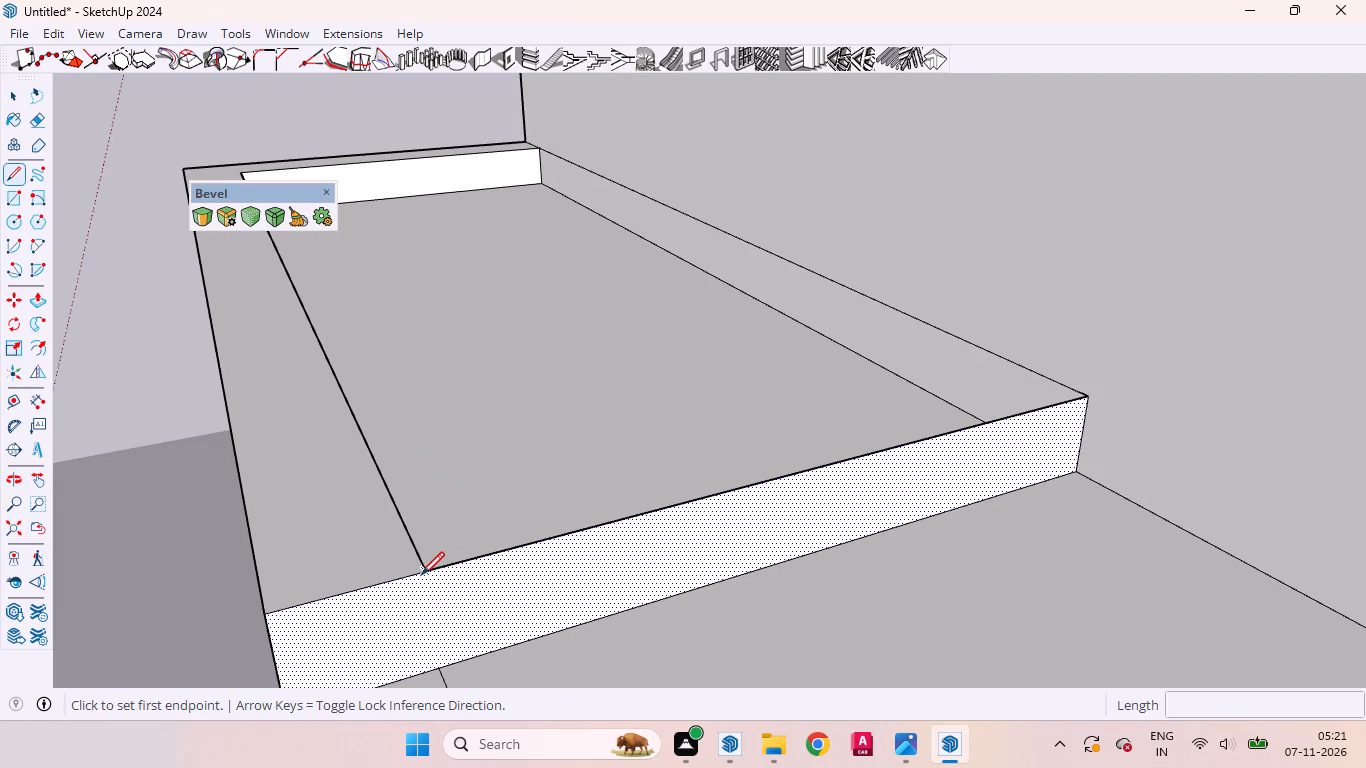
pyautogui.click(439, 671)
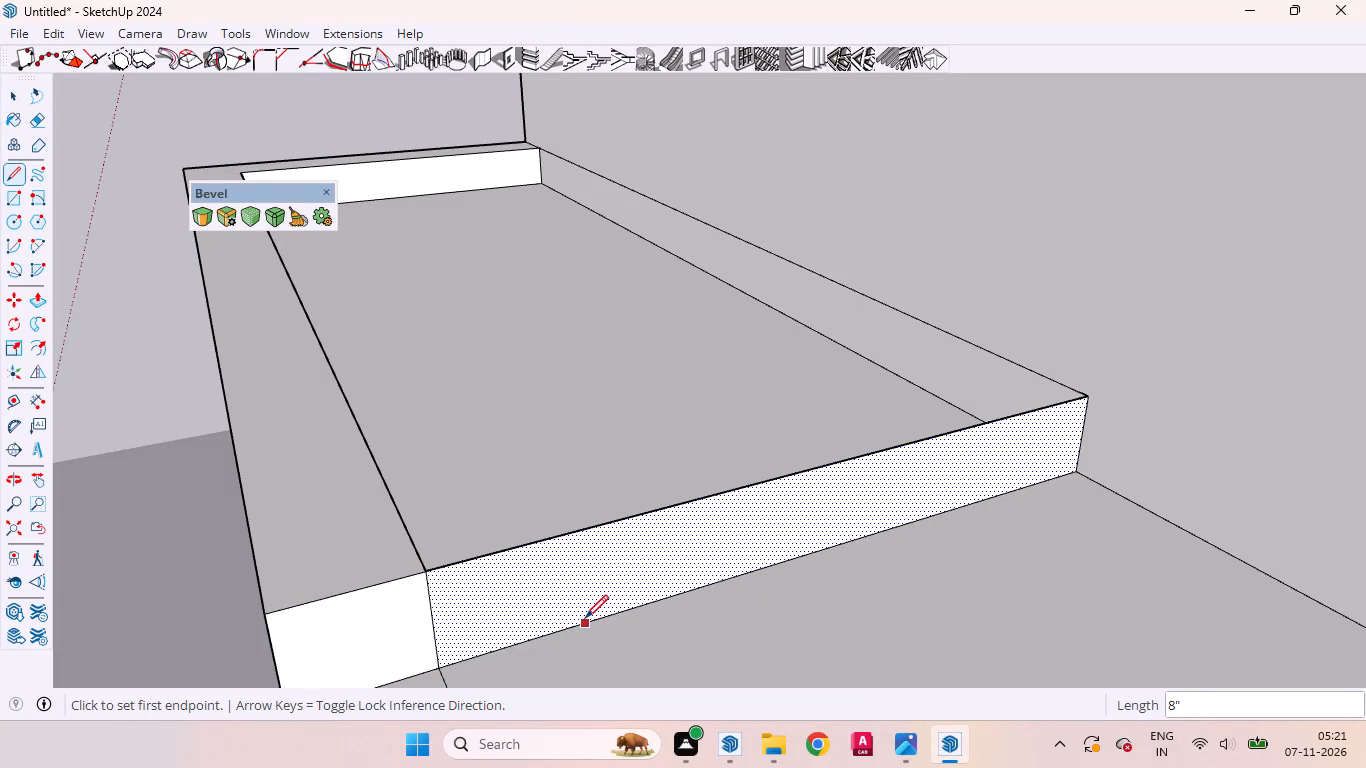
# Erase the part of the step face that closes the end of the sunken inset, keeping the rim's end face.
pyautogui.press('space')
pyautogui.rightClick(580, 602)
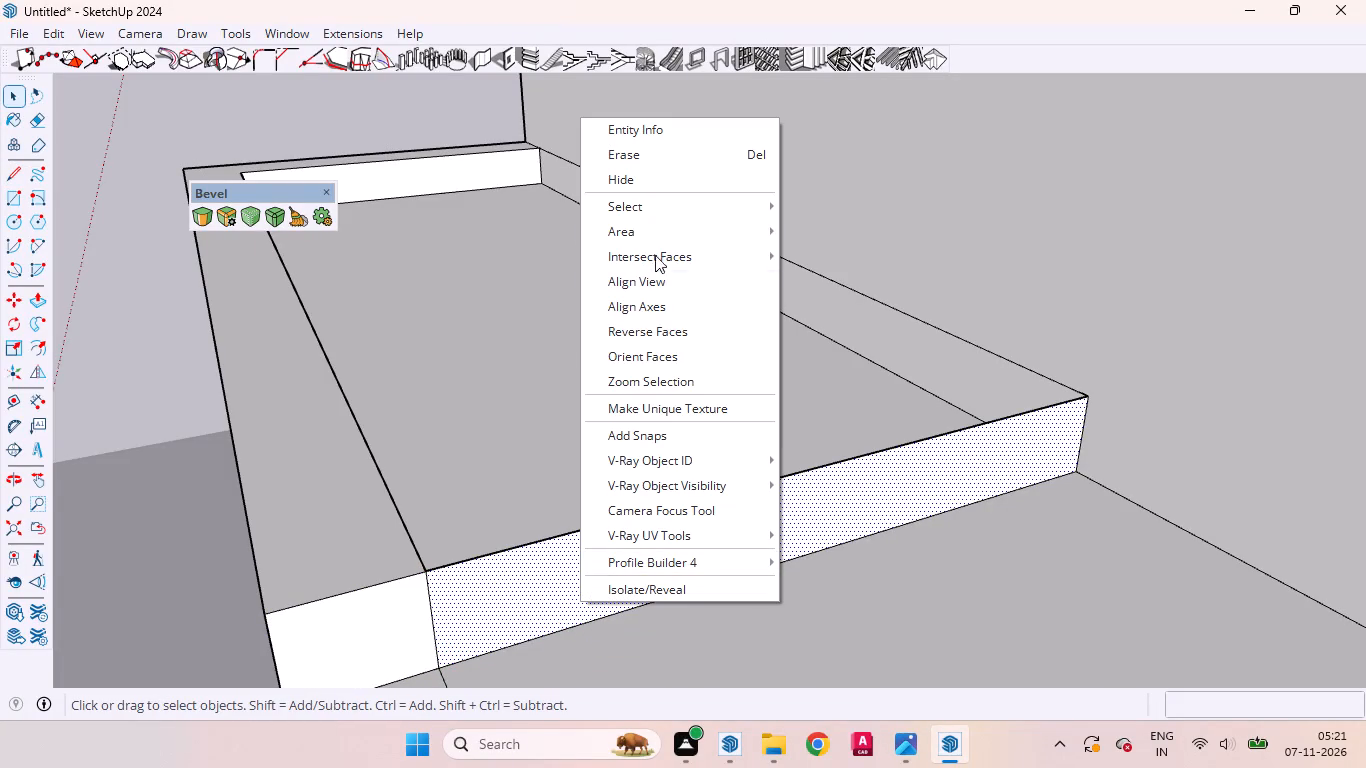
pyautogui.click(604, 159)
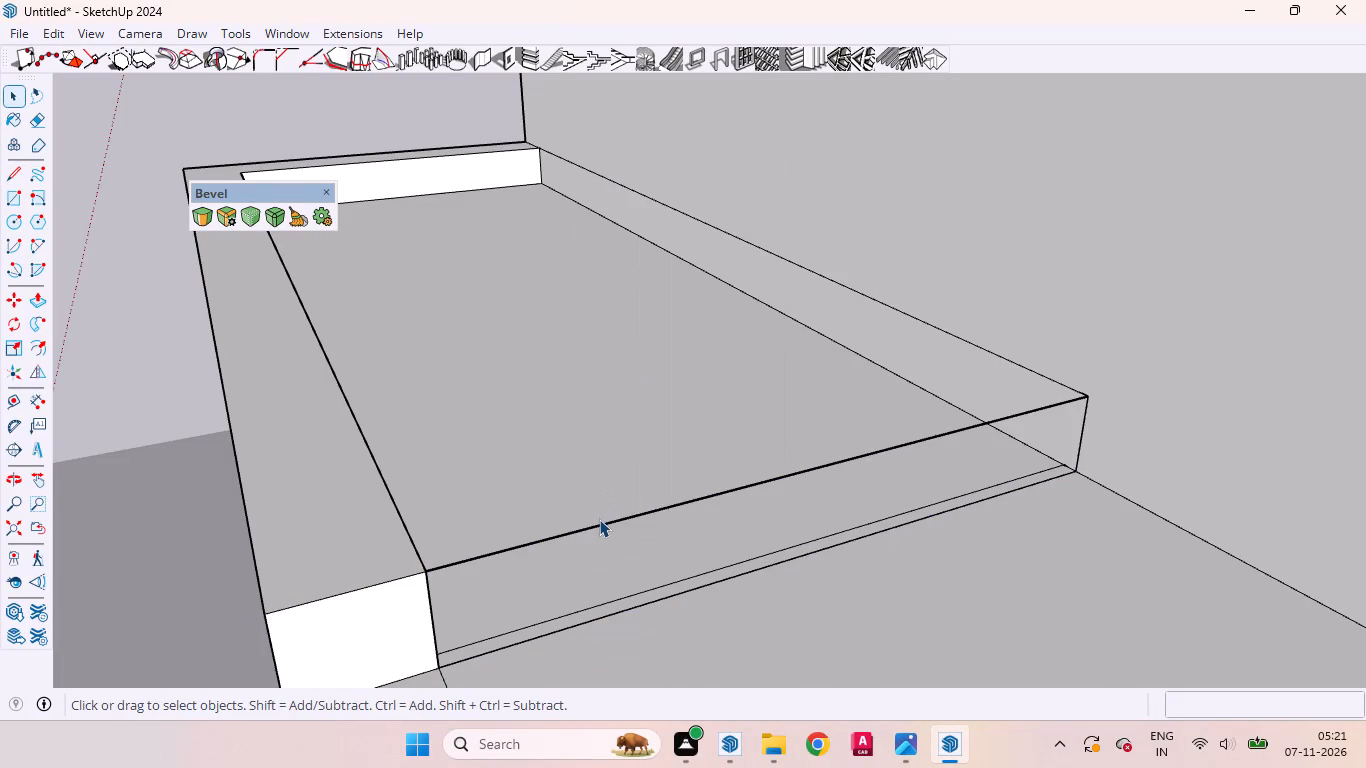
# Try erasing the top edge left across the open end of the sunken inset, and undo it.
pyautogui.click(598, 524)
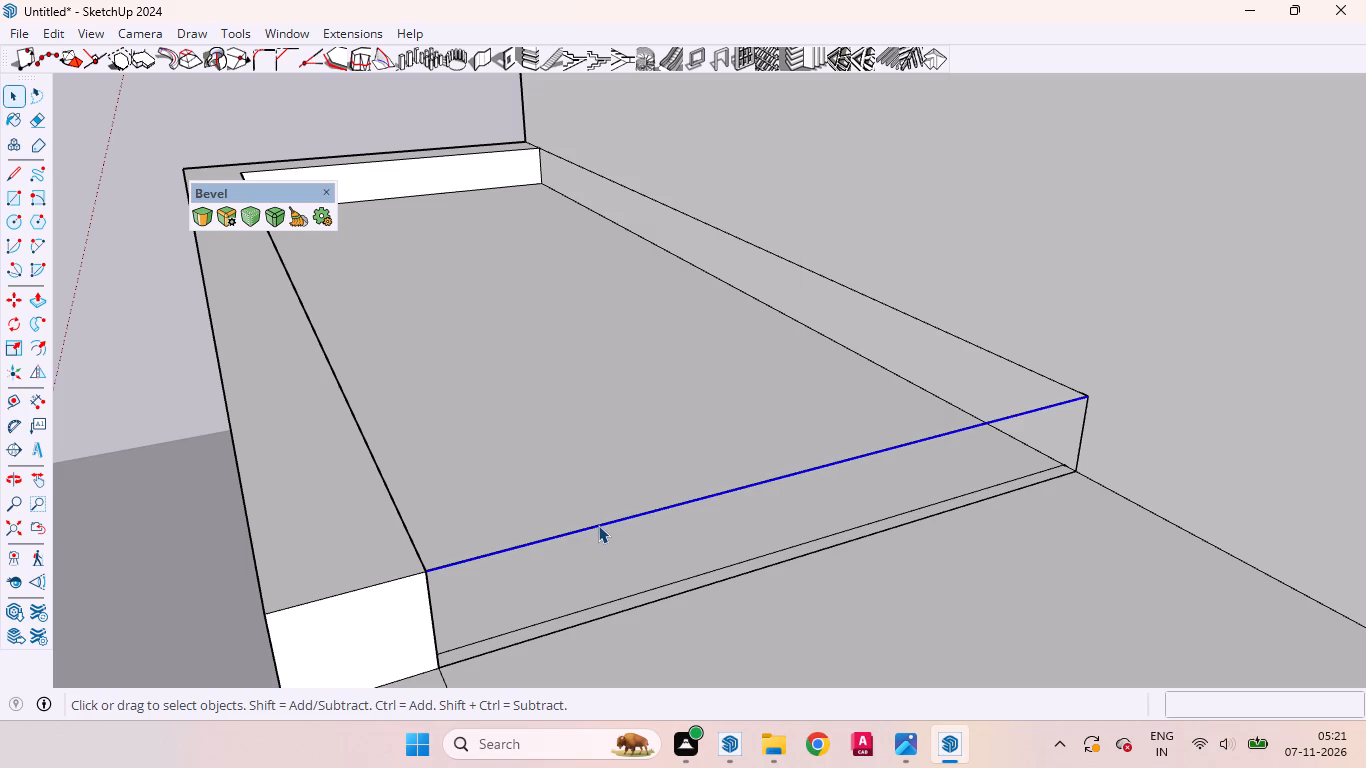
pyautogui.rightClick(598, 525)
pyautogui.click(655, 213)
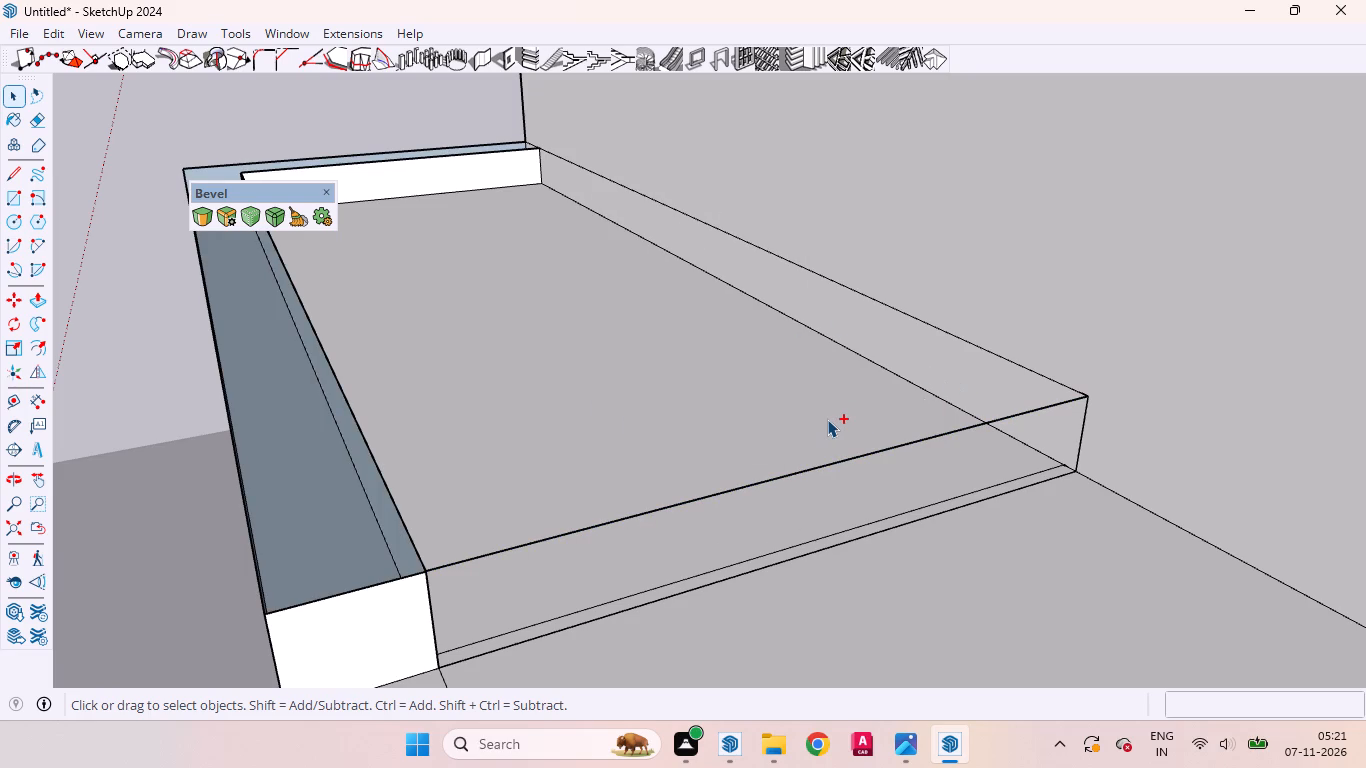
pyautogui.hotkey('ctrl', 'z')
# Erase the edge running along the building wall above the sunken inset.
pyautogui.click(962, 338)
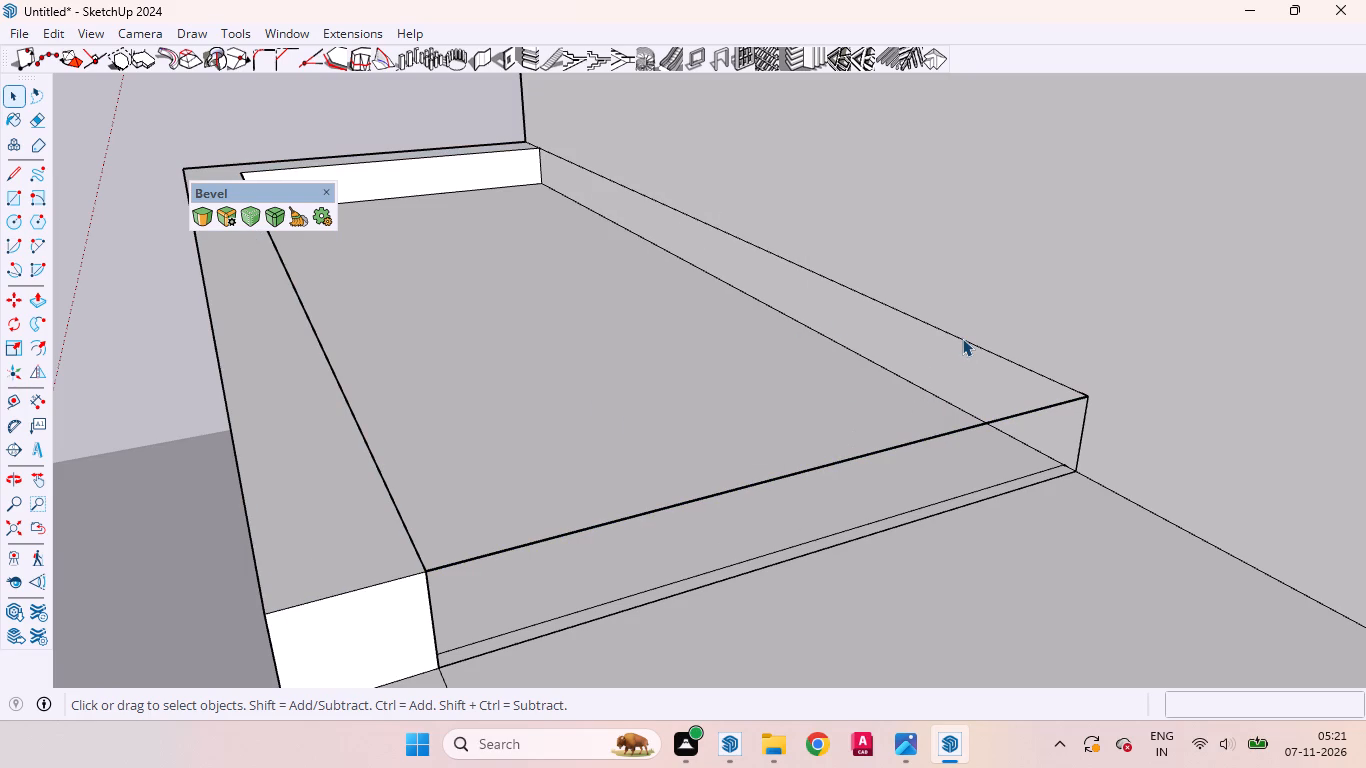
pyautogui.rightClick(962, 338)
pyautogui.click(1000, 384)
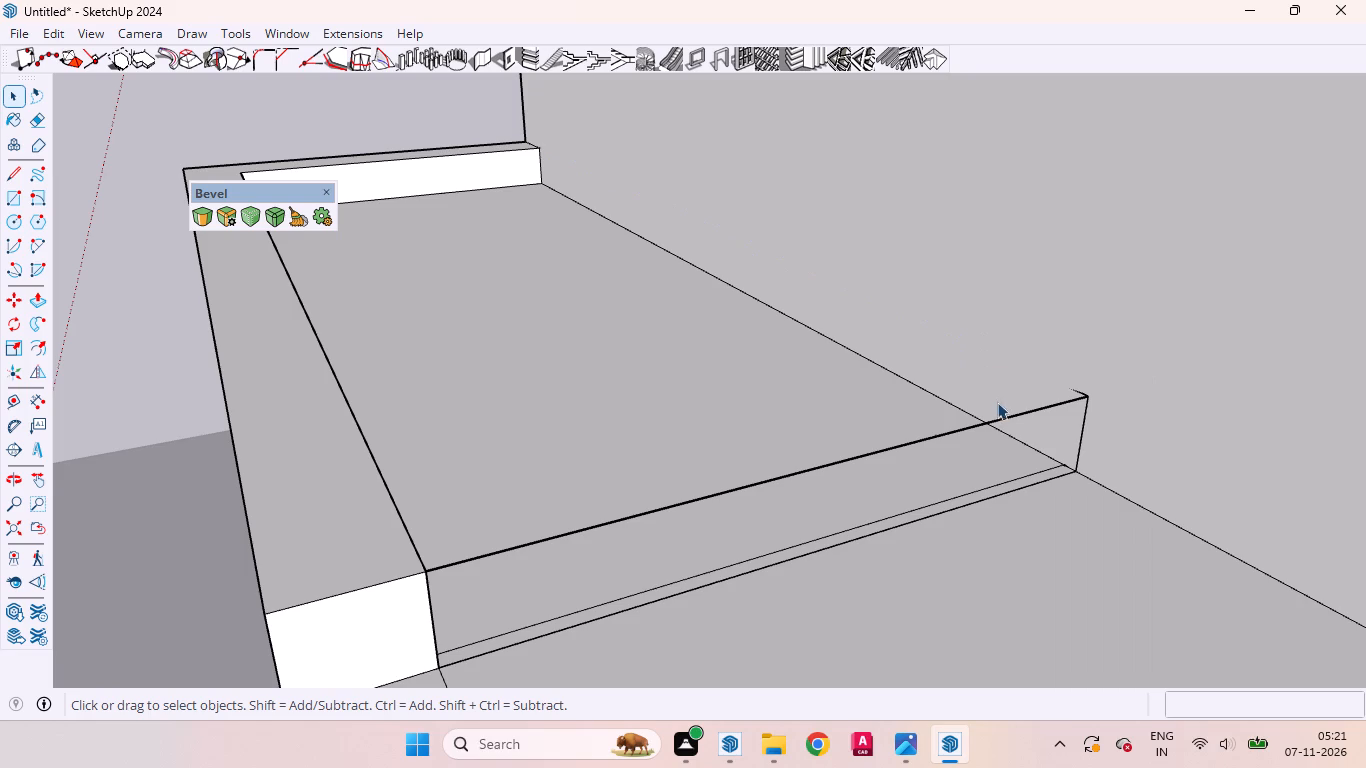
# Erase one of the two nearly coincident top edges spanning the open end of the sunken inset.
pyautogui.moveTo(971, 425); pyautogui.dragTo(1217, 465, button='middle')
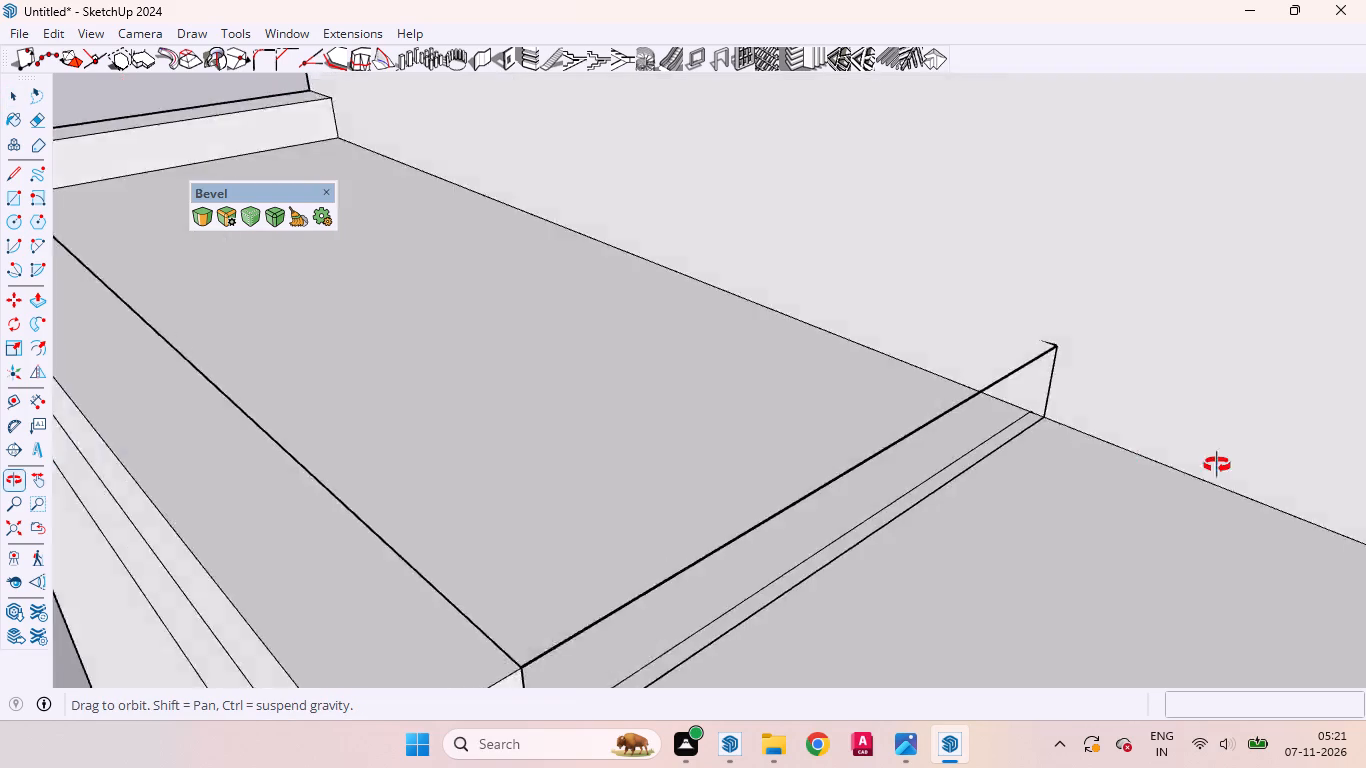
pyautogui.moveTo(1217, 465); pyautogui.dragTo(1365, 422, button='middle')
pyautogui.scroll(3, 811, 333)
pyautogui.scroll(-11, 797, 289)
pyautogui.moveTo(865, 389); pyautogui.dragTo(855, 389, button='middle')
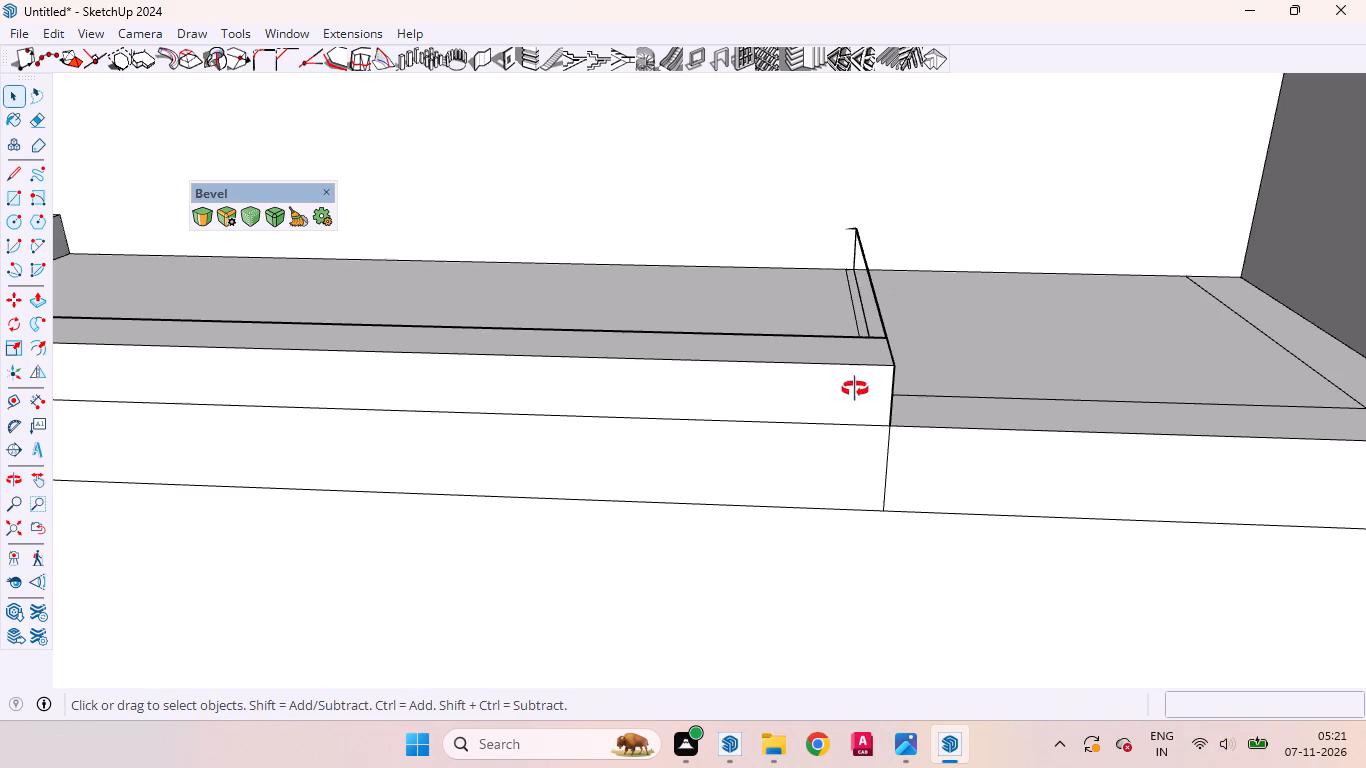
pyautogui.moveTo(855, 389); pyautogui.dragTo(588, 471, button='middle')
pyautogui.scroll(9, 945, 240)
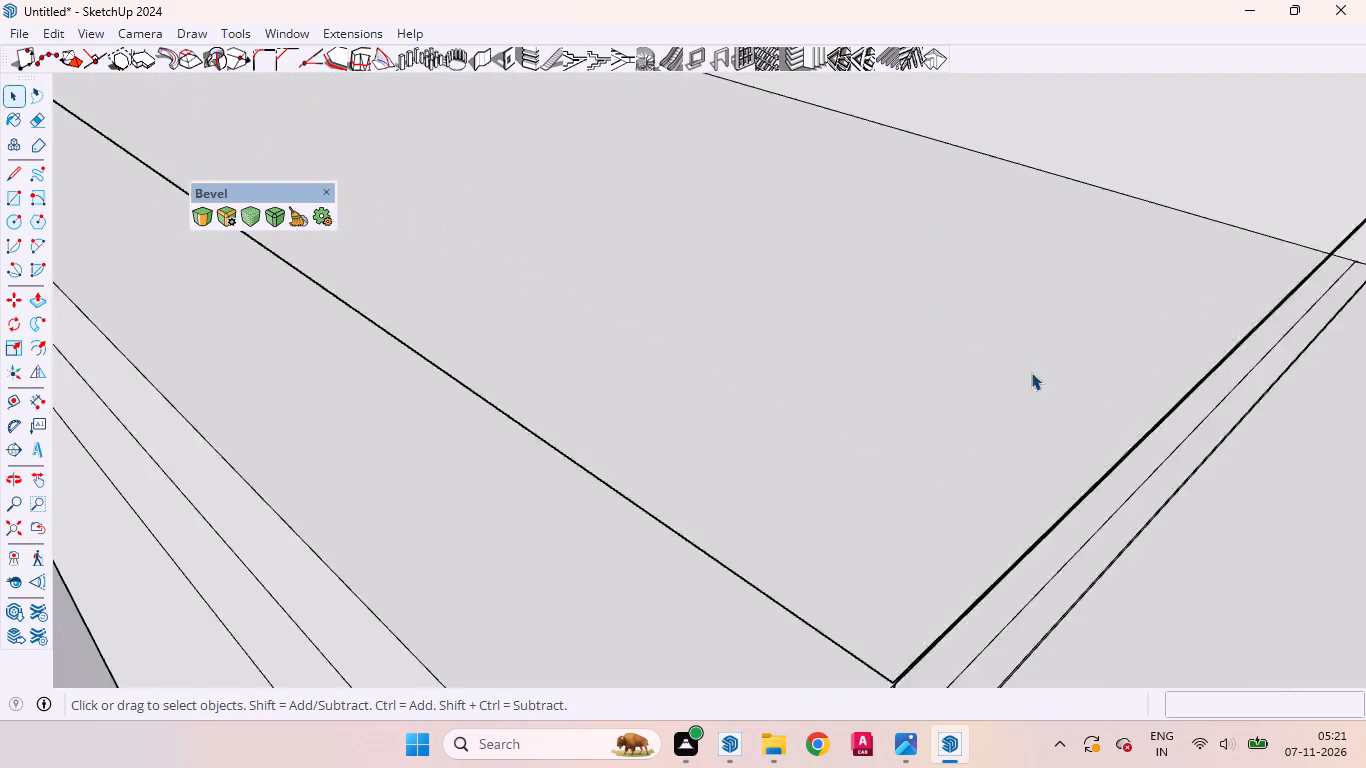
pyautogui.click(1163, 472)
pyautogui.rightClick(1160, 471)
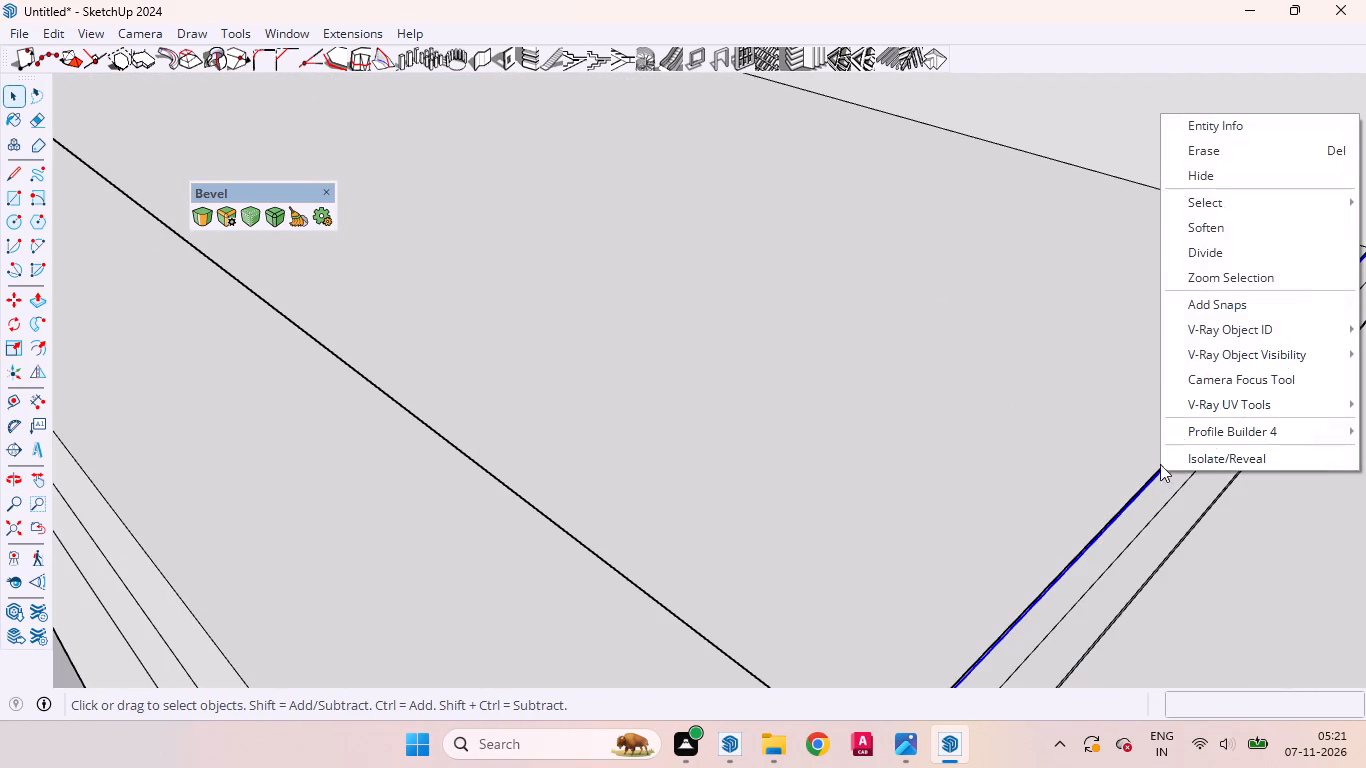
pyautogui.click(1208, 158)
# Erase the remaining top edge spanning the open end between the rim corner and the building wall.
pyautogui.scroll(-10, 916, 267)
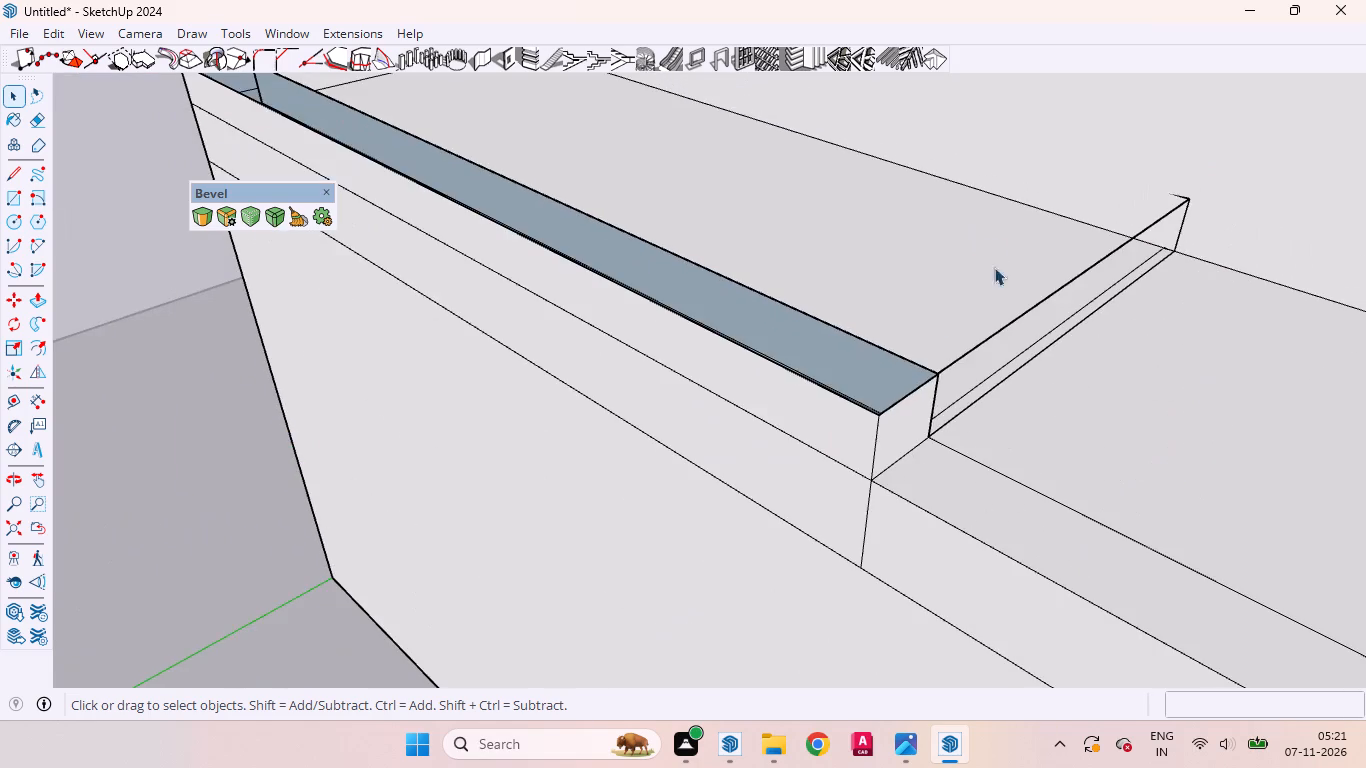
pyautogui.moveTo(850, 381); pyautogui.dragTo(1365, 478, button='middle')
pyautogui.scroll(-3, 731, 360)
pyautogui.scroll(3, 733, 362)
pyautogui.scroll(-2, 734, 362)
pyautogui.moveTo(632, 396); pyautogui.dragTo(1083, 329, button='middle')
pyautogui.scroll(1, 272, 285)
pyautogui.scroll(-2, 293, 302)
pyautogui.scroll(2, 298, 306)
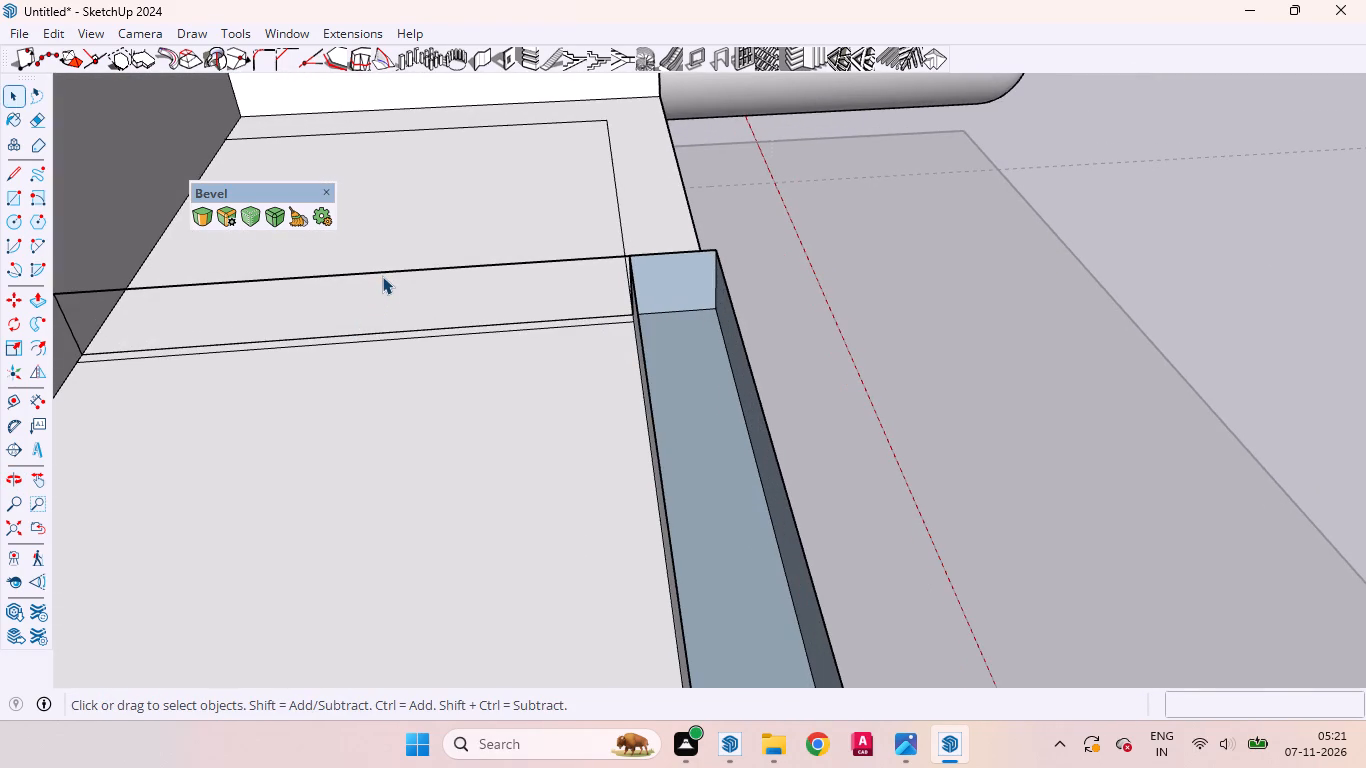
pyautogui.click(382, 275)
pyautogui.rightClick(382, 275)
pyautogui.click(482, 307)
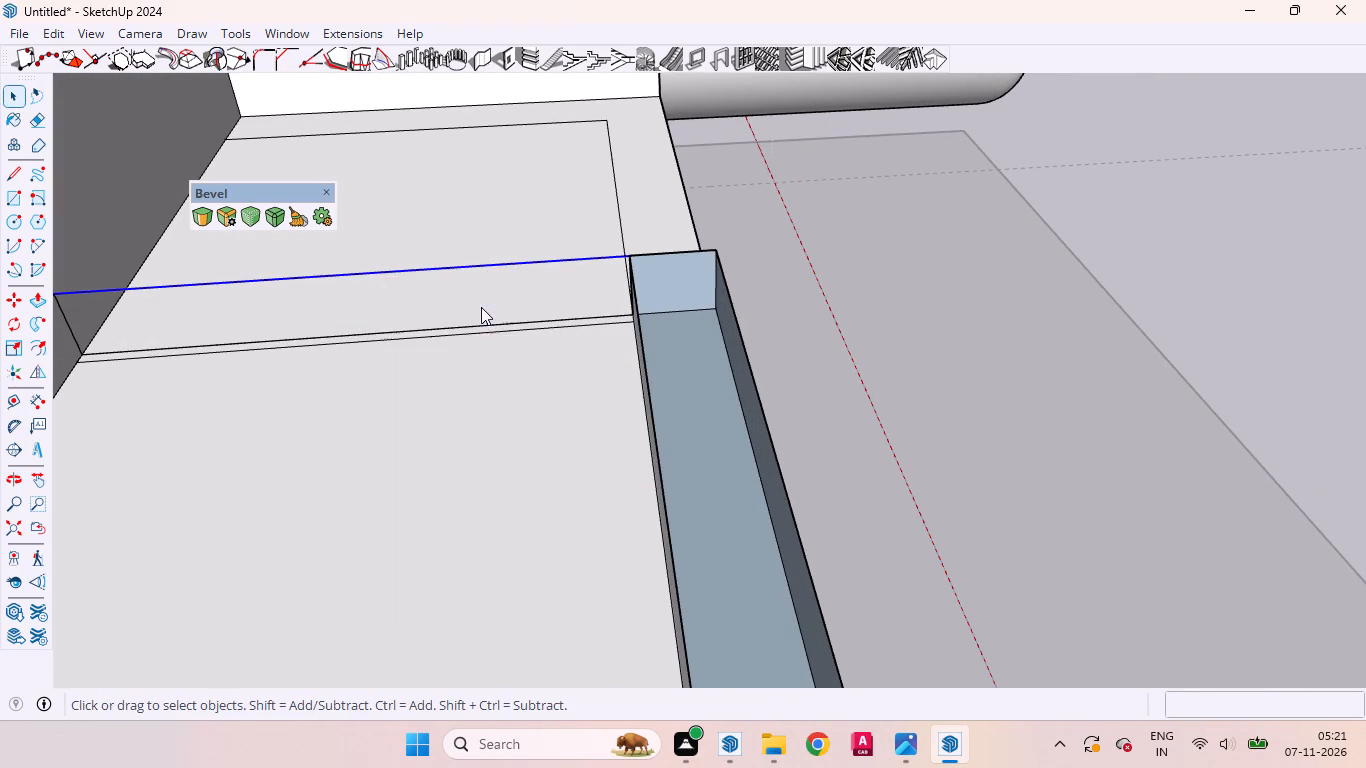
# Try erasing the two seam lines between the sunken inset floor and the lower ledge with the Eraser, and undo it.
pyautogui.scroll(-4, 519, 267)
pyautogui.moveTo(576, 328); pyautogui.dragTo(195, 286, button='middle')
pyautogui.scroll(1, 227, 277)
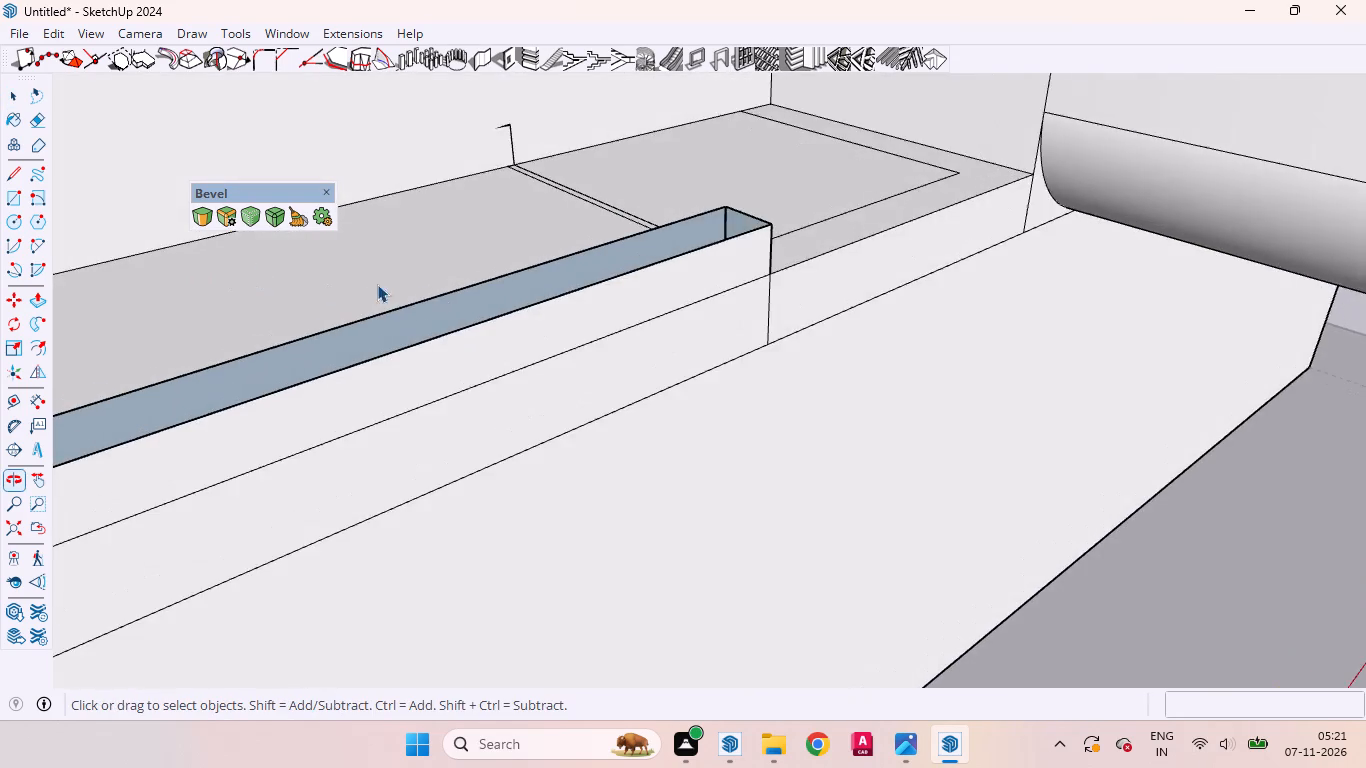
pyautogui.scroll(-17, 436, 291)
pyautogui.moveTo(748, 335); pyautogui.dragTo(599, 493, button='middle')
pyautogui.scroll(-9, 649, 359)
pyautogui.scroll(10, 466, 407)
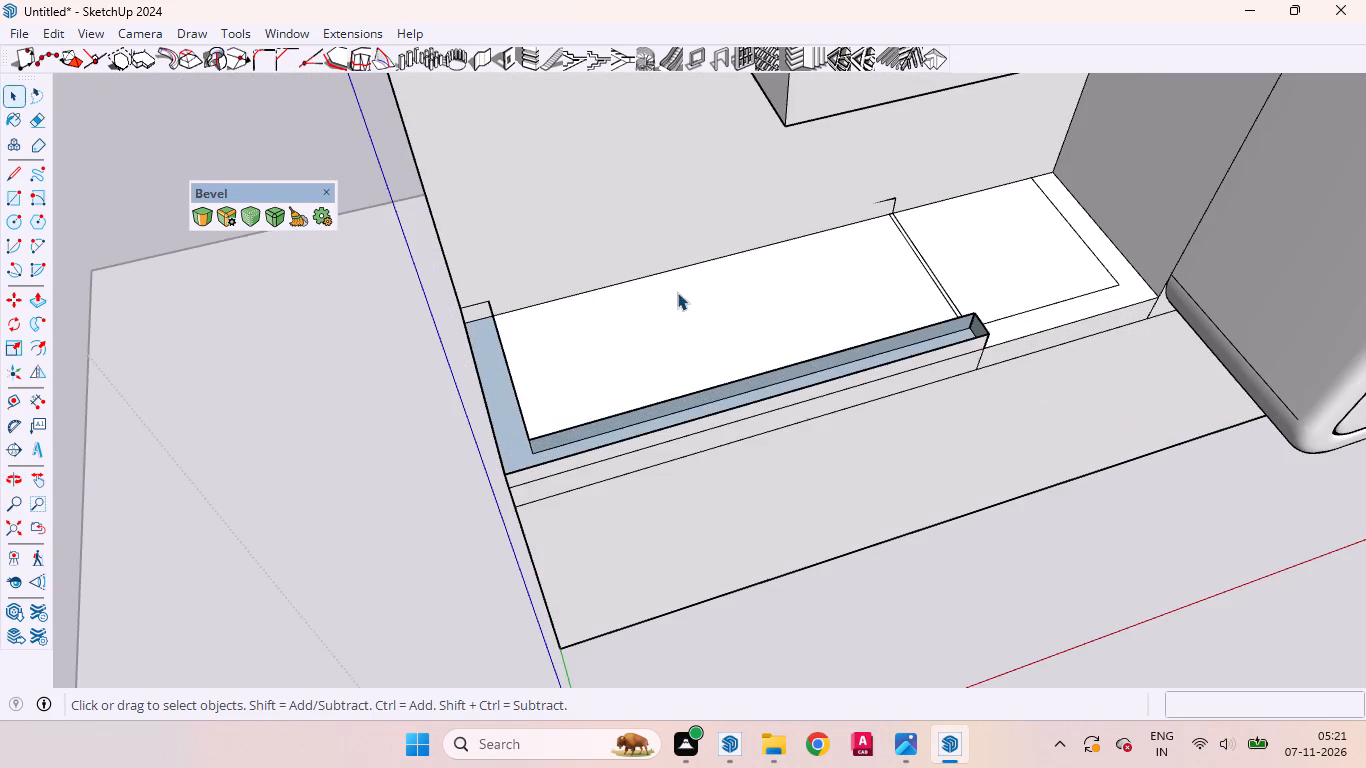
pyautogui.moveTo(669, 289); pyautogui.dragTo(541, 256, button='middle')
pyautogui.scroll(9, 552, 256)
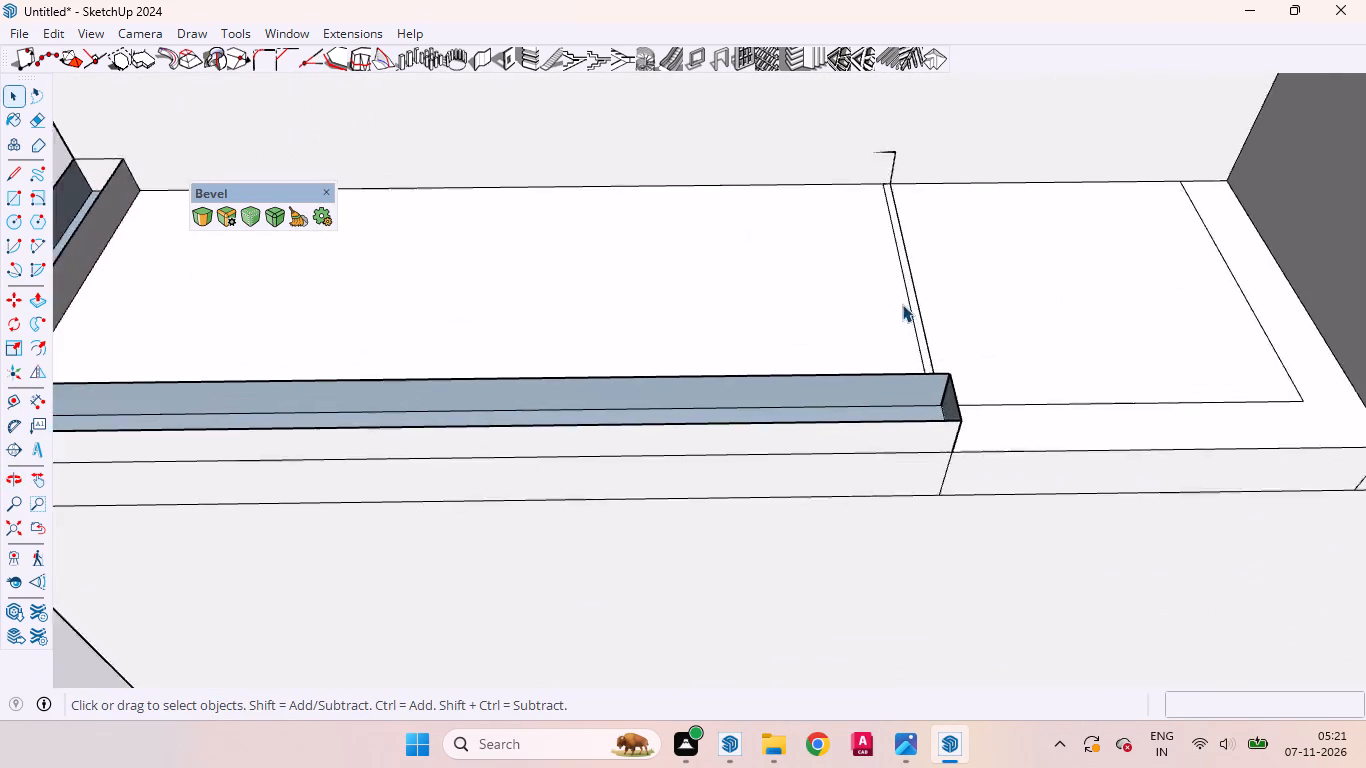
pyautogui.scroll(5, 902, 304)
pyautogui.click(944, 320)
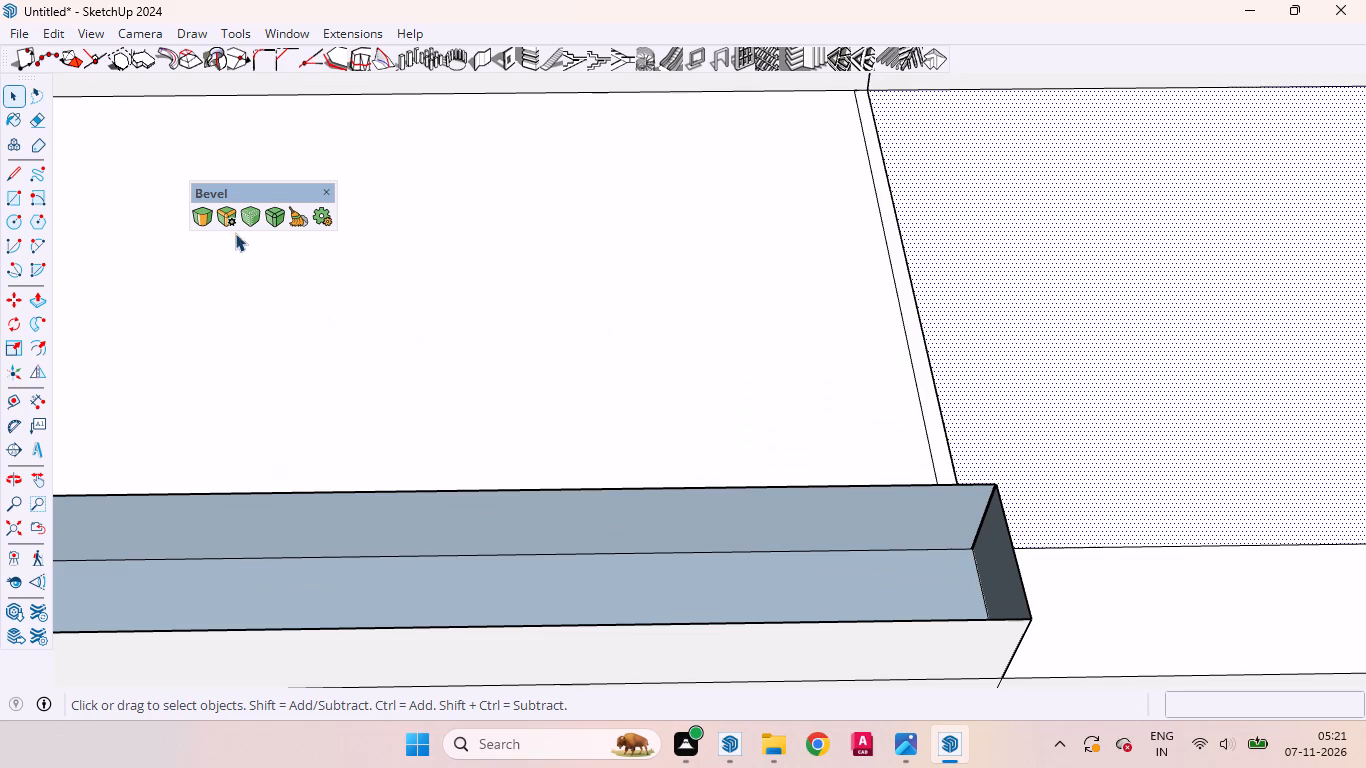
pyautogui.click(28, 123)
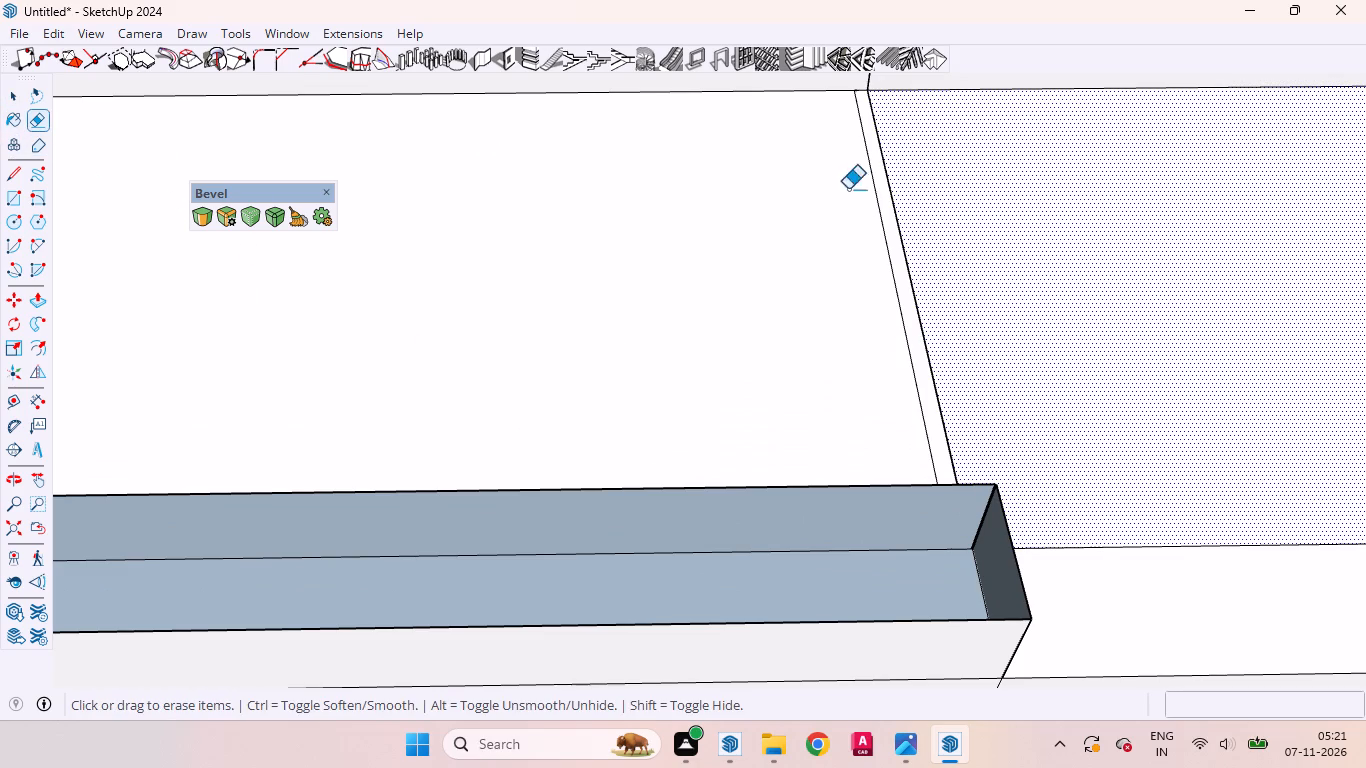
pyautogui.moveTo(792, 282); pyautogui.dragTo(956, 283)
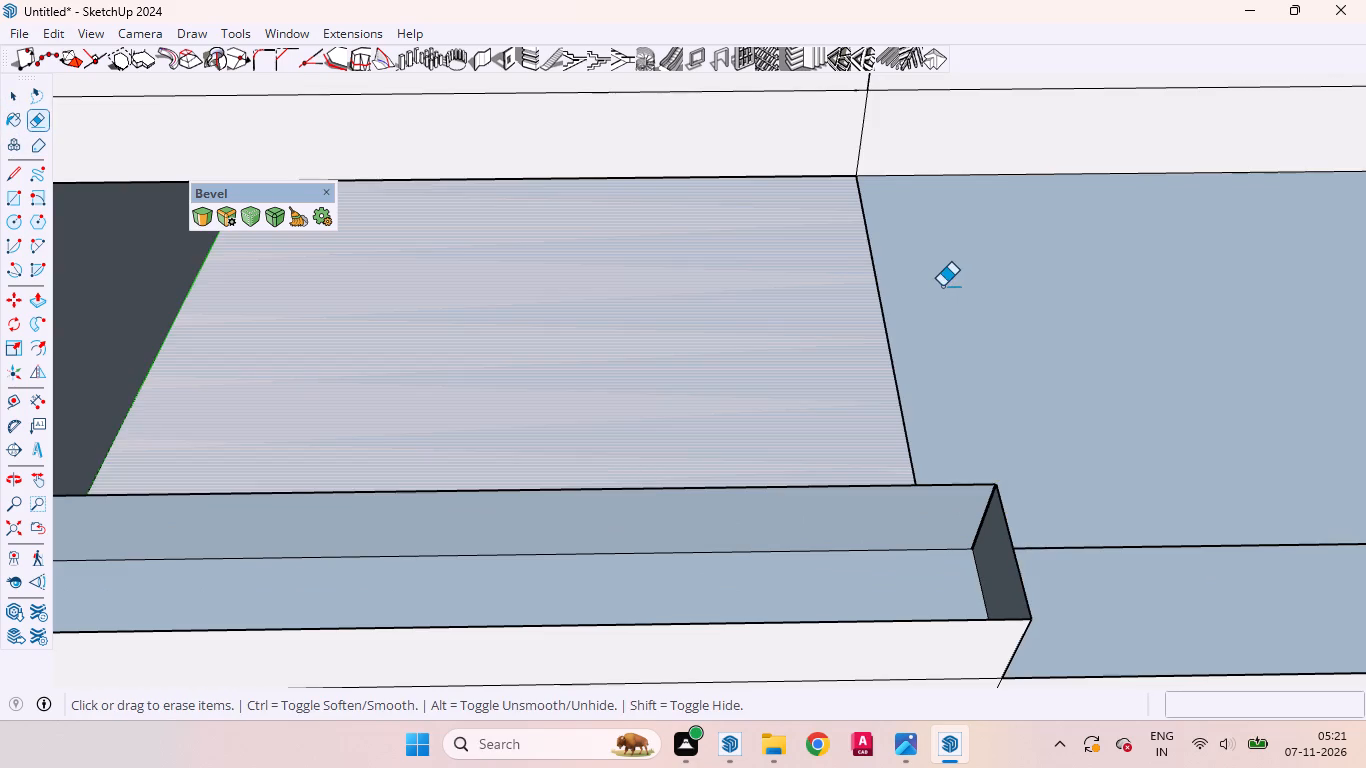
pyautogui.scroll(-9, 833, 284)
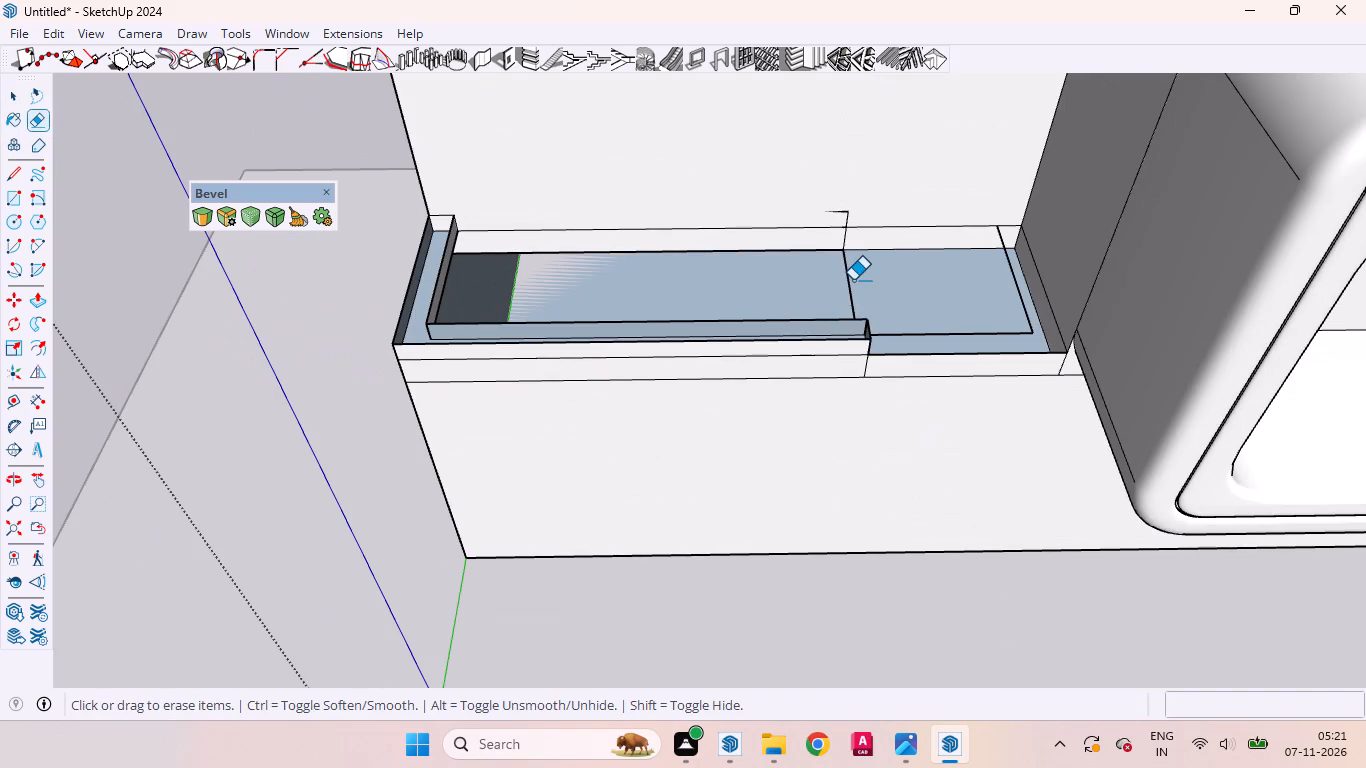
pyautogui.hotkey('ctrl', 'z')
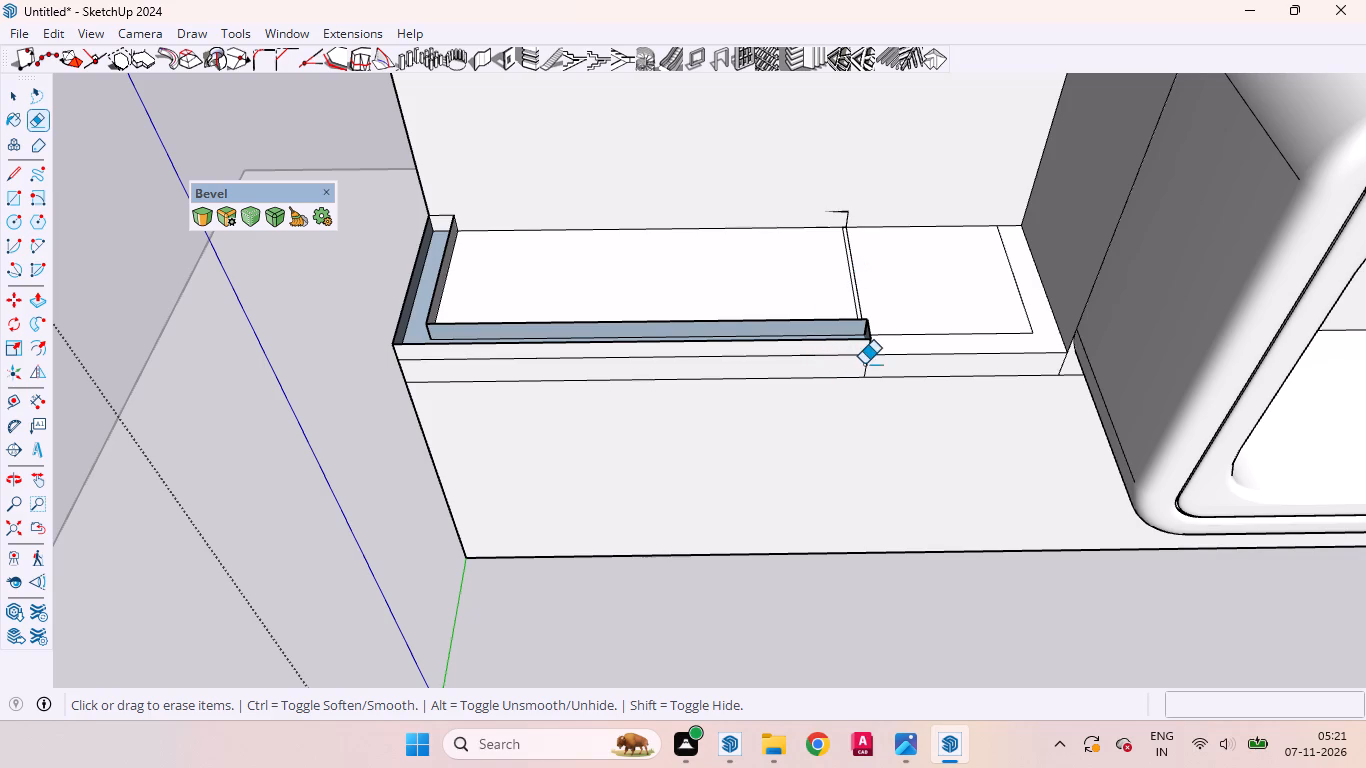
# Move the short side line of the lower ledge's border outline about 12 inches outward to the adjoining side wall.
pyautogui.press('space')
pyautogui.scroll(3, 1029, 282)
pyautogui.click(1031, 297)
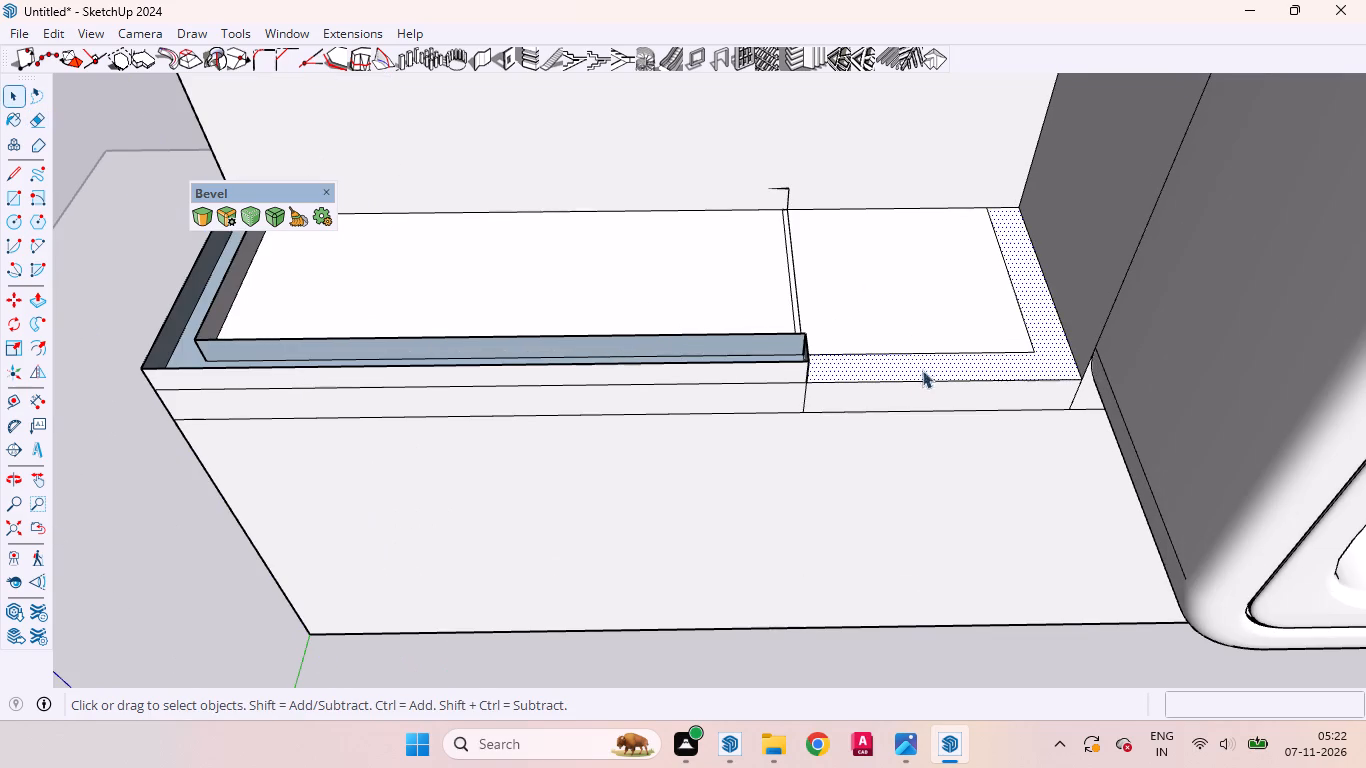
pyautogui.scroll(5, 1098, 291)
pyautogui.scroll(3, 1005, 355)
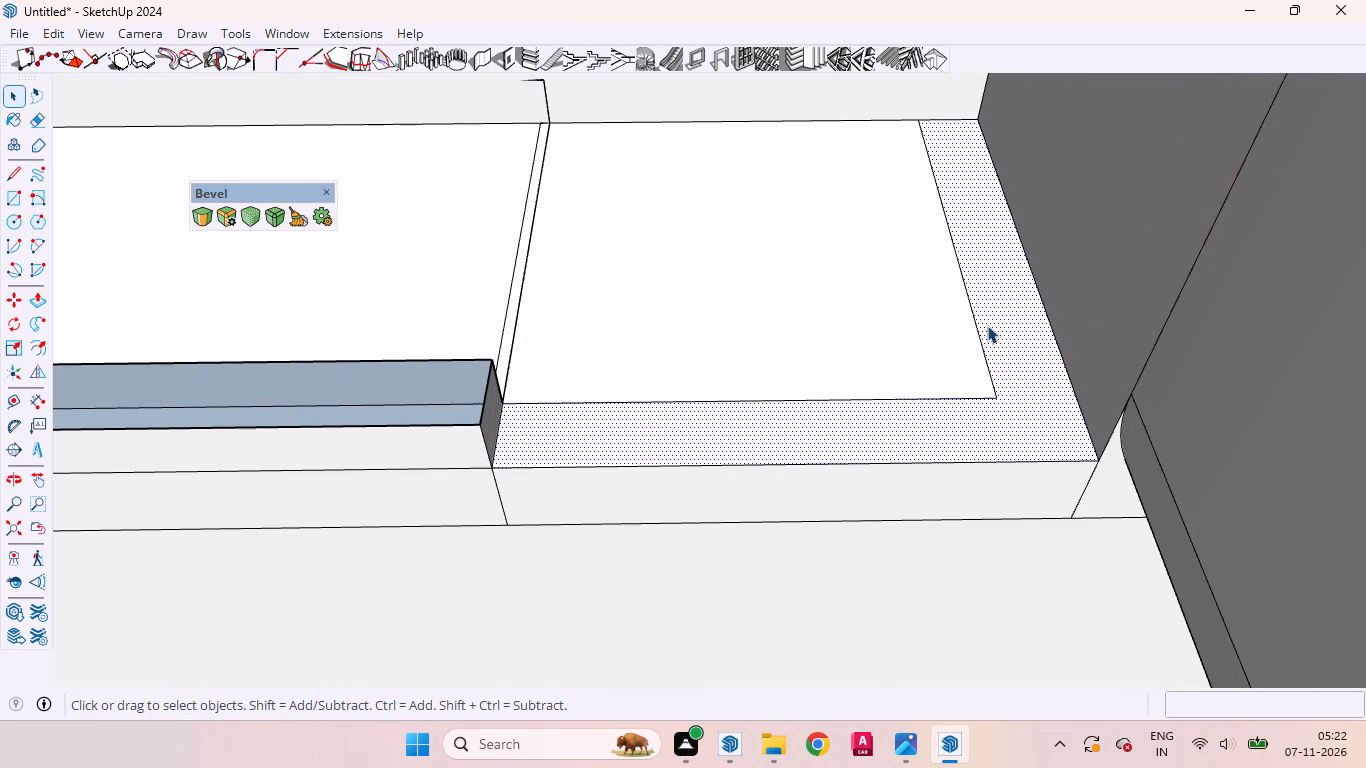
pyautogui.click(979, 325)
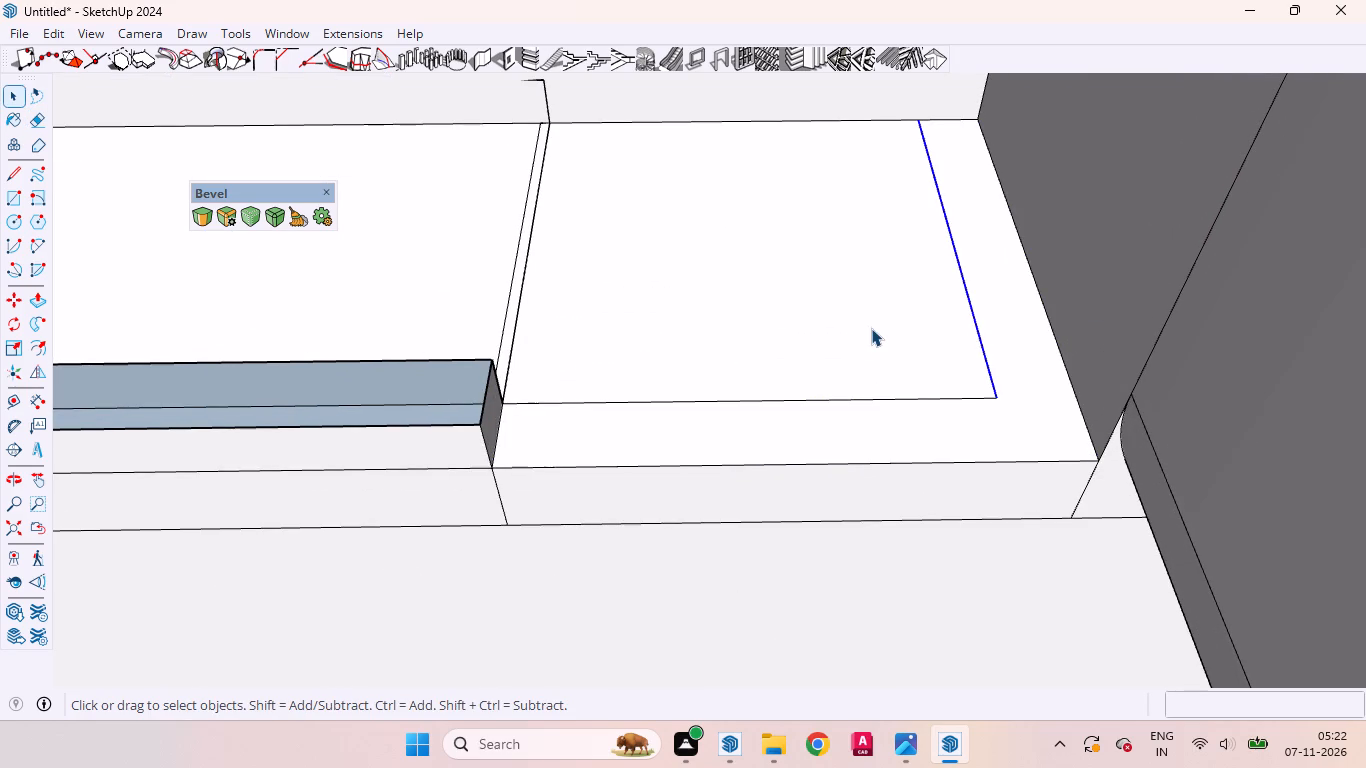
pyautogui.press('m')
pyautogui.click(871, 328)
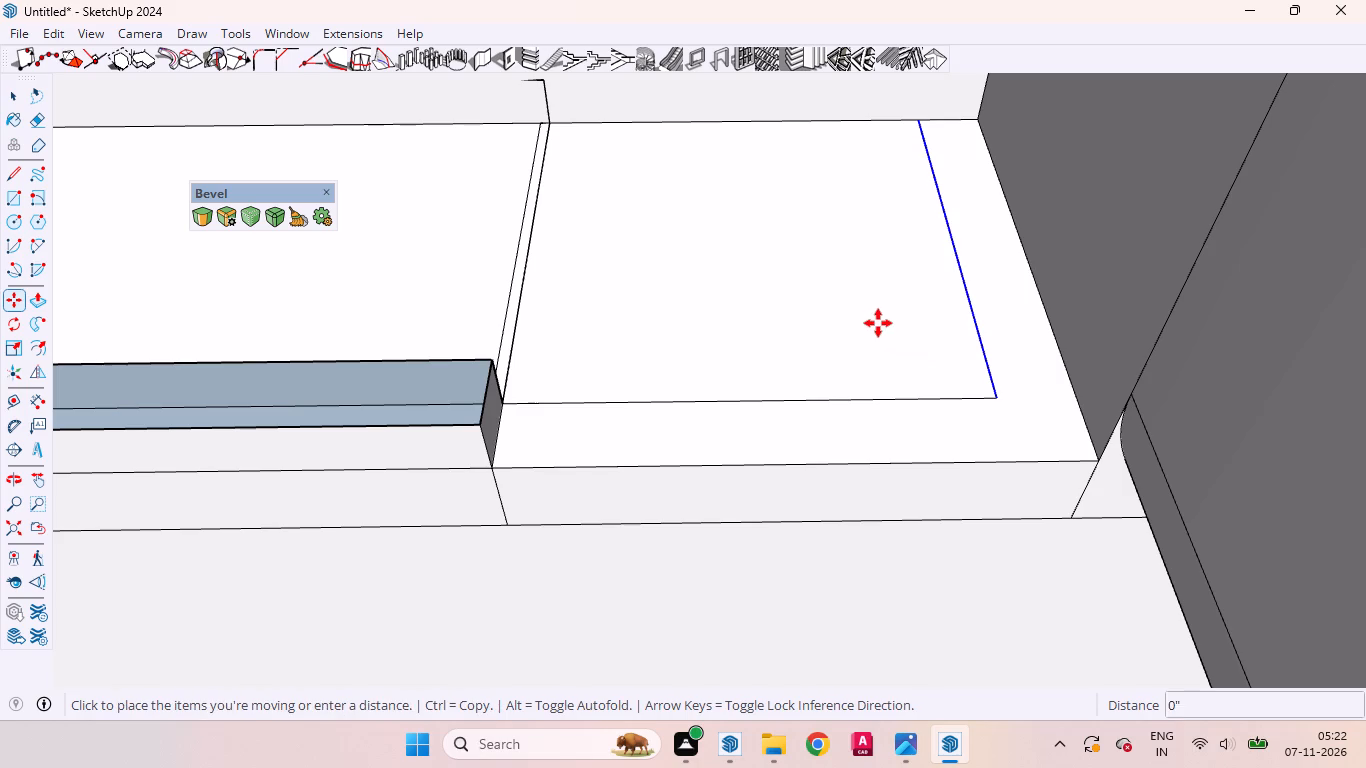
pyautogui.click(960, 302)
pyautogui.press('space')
# Examine the junction between the sunken inset's open end and the lower ledge, including the short vertical edge at the step.
pyautogui.scroll(-14, 955, 341)
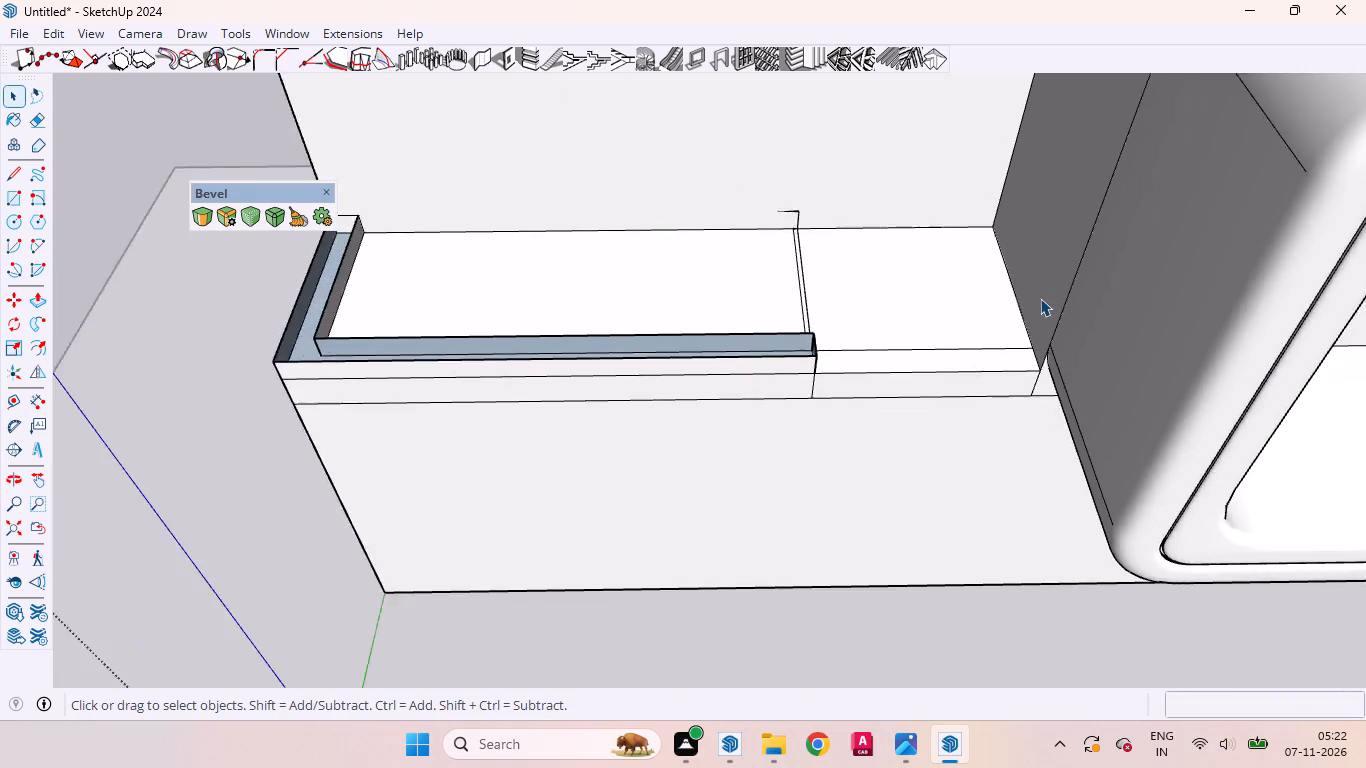
pyautogui.scroll(-2, 1040, 298)
pyautogui.scroll(3, 633, 368)
pyautogui.moveTo(841, 346); pyautogui.dragTo(813, 338, button='middle')
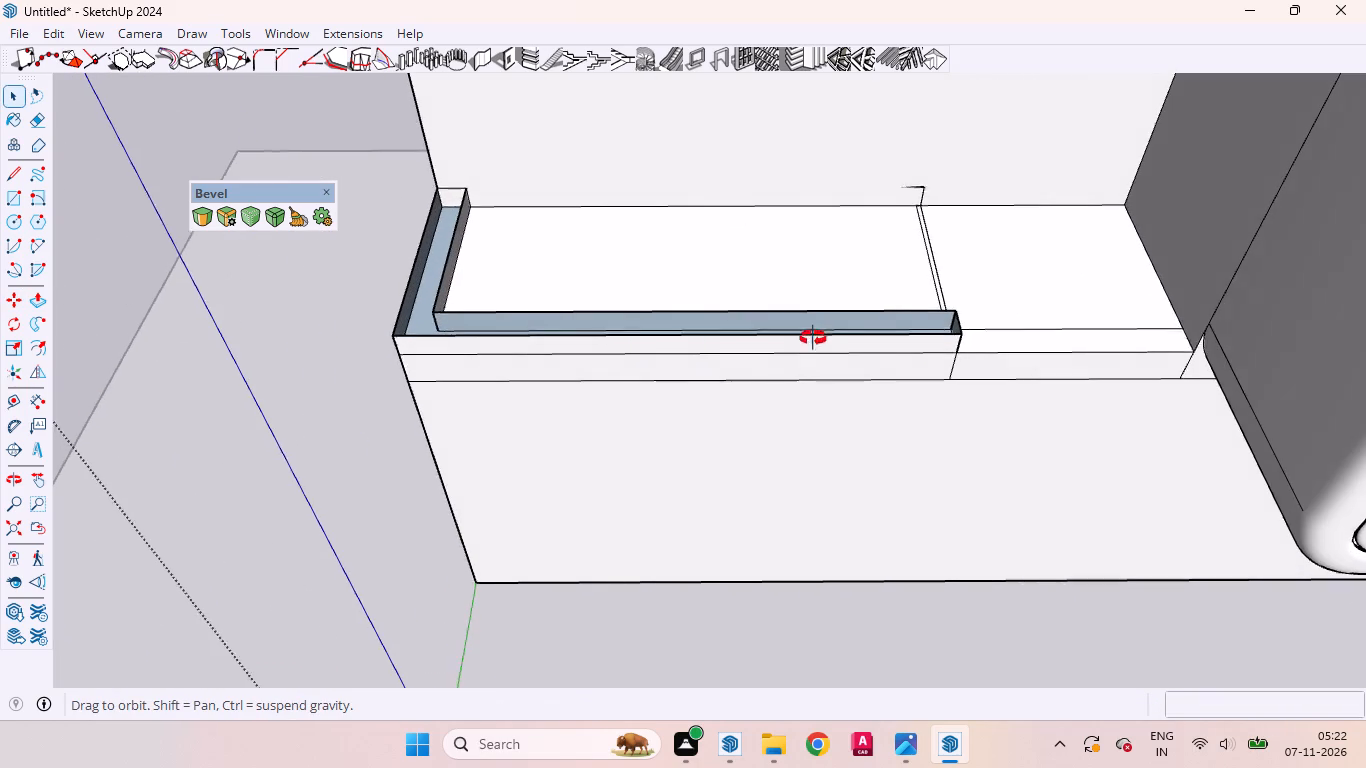
pyautogui.moveTo(813, 338); pyautogui.dragTo(779, 273, button='middle')
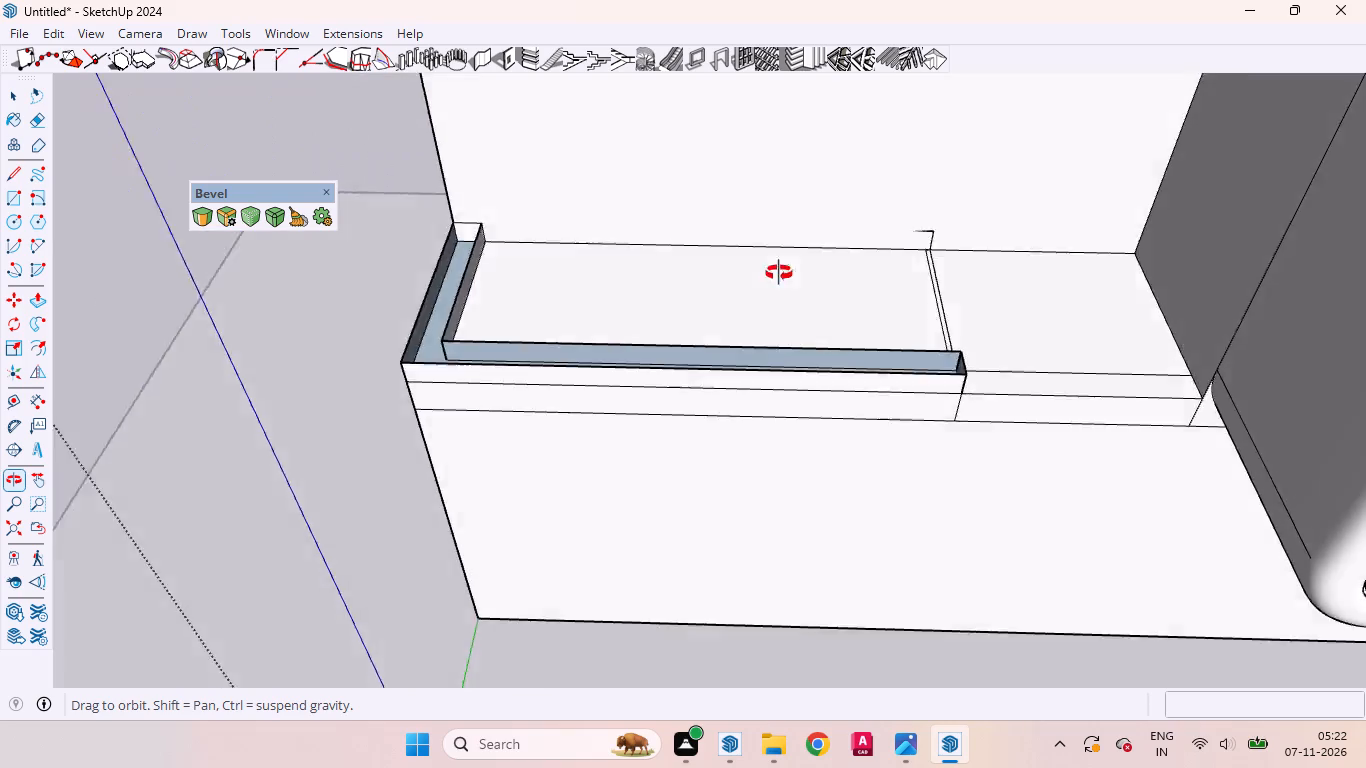
pyautogui.moveTo(779, 273); pyautogui.dragTo(766, 155, button='middle')
pyautogui.scroll(9, 769, 152)
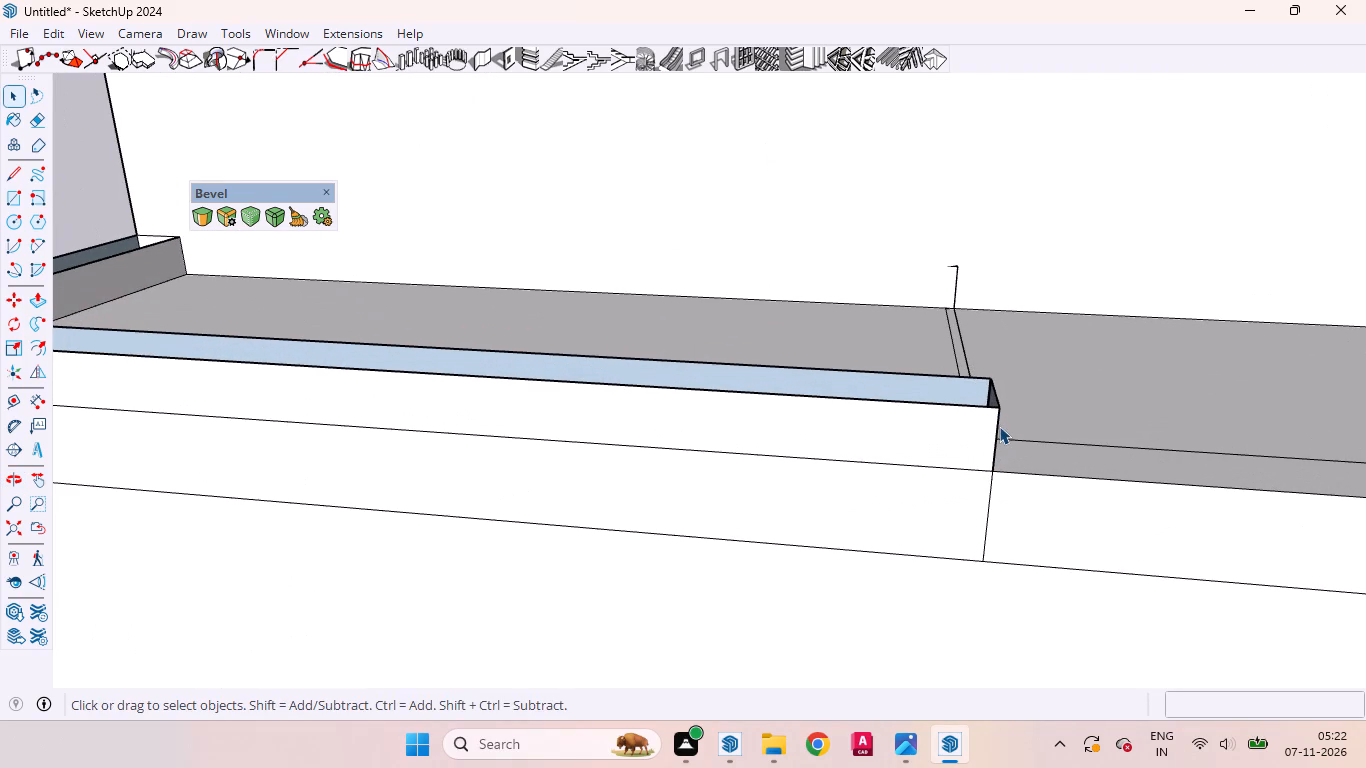
pyautogui.click(999, 426)
pyautogui.rightClick(999, 426)
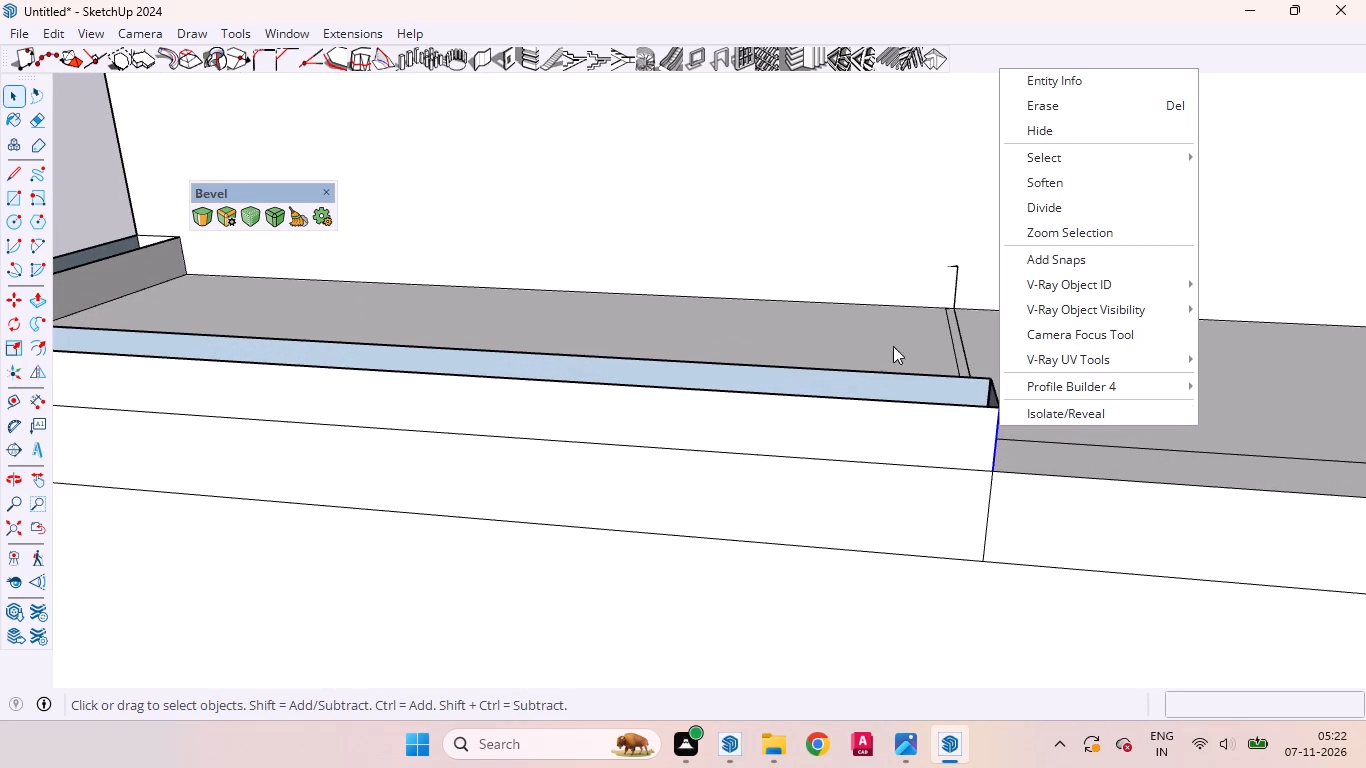
pyautogui.click(784, 325)
pyautogui.scroll(-8, 1032, 371)
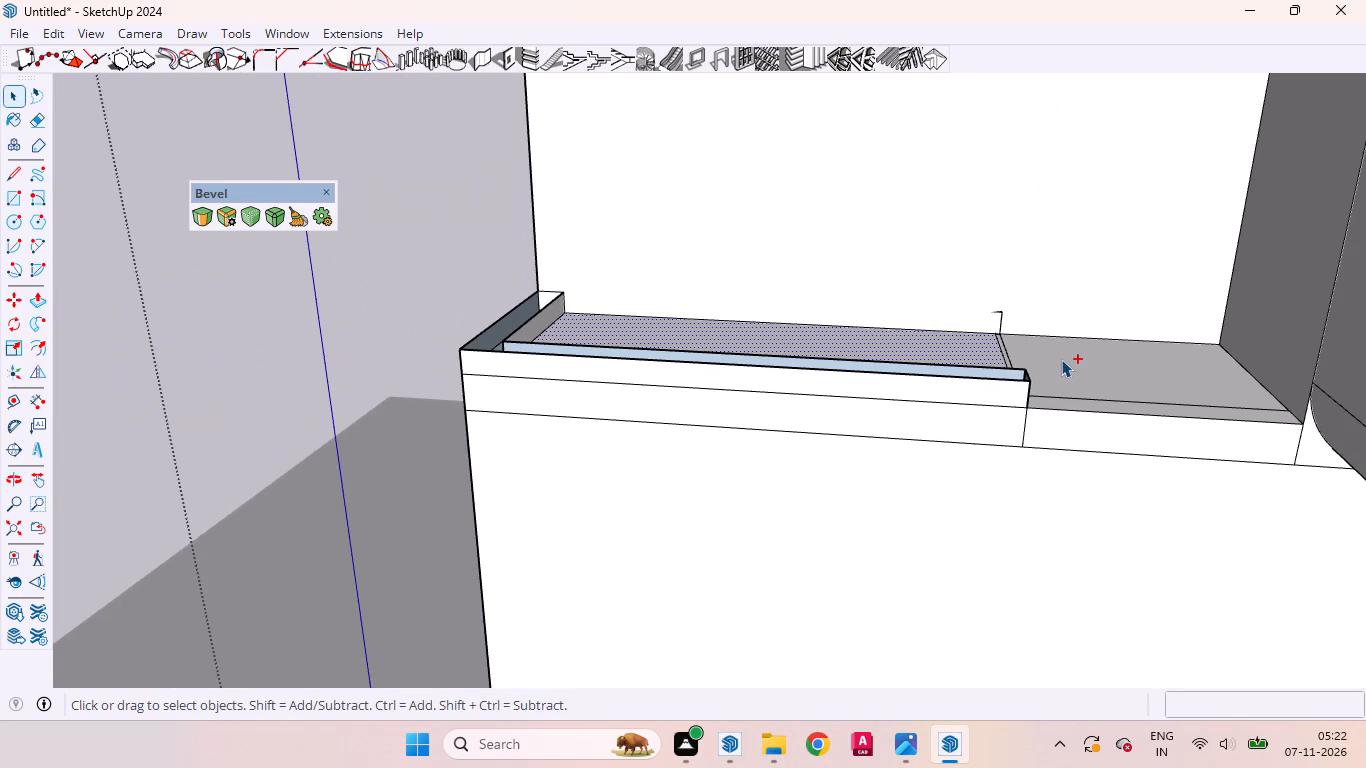
# Undo the inset, border outline and raised-section edits, back to the flat front-recess ledge divided into two faces.
pyautogui.hotkey('ctrl', 'z')
pyautogui.hotkey('ctrl', 'z')
pyautogui.hotkey('ctrl', 'z')
pyautogui.hotkey('ctrl', 'z')
pyautogui.hotkey('ctrl', 'z')
pyautogui.hotkey('ctrl', 'z')
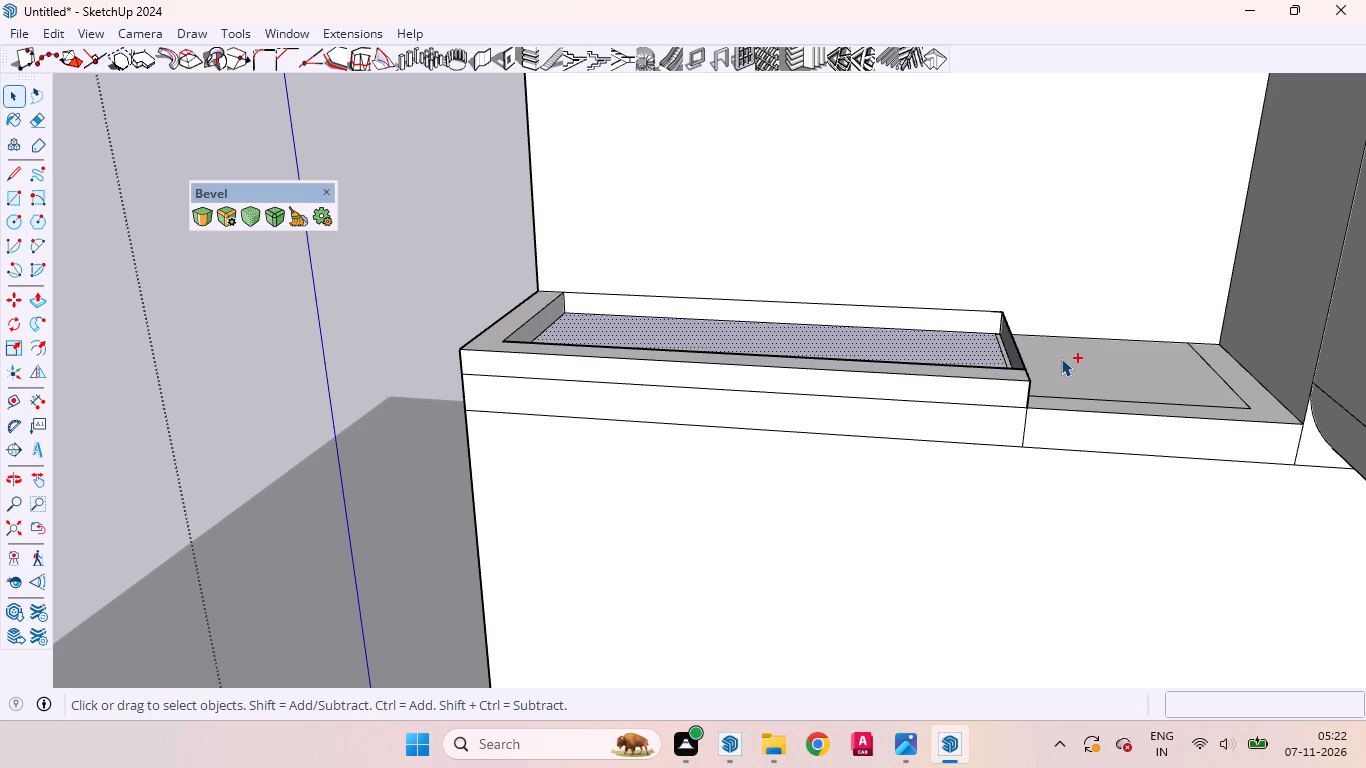
pyautogui.hotkey('ctrl', 'z')
pyautogui.hotkey('ctrl', 'z')
pyautogui.hotkey('ctrl', 'z')
pyautogui.hotkey('ctrl', 'z')
pyautogui.hotkey('ctrl', 'z')
pyautogui.hotkey('ctrl', 'z')
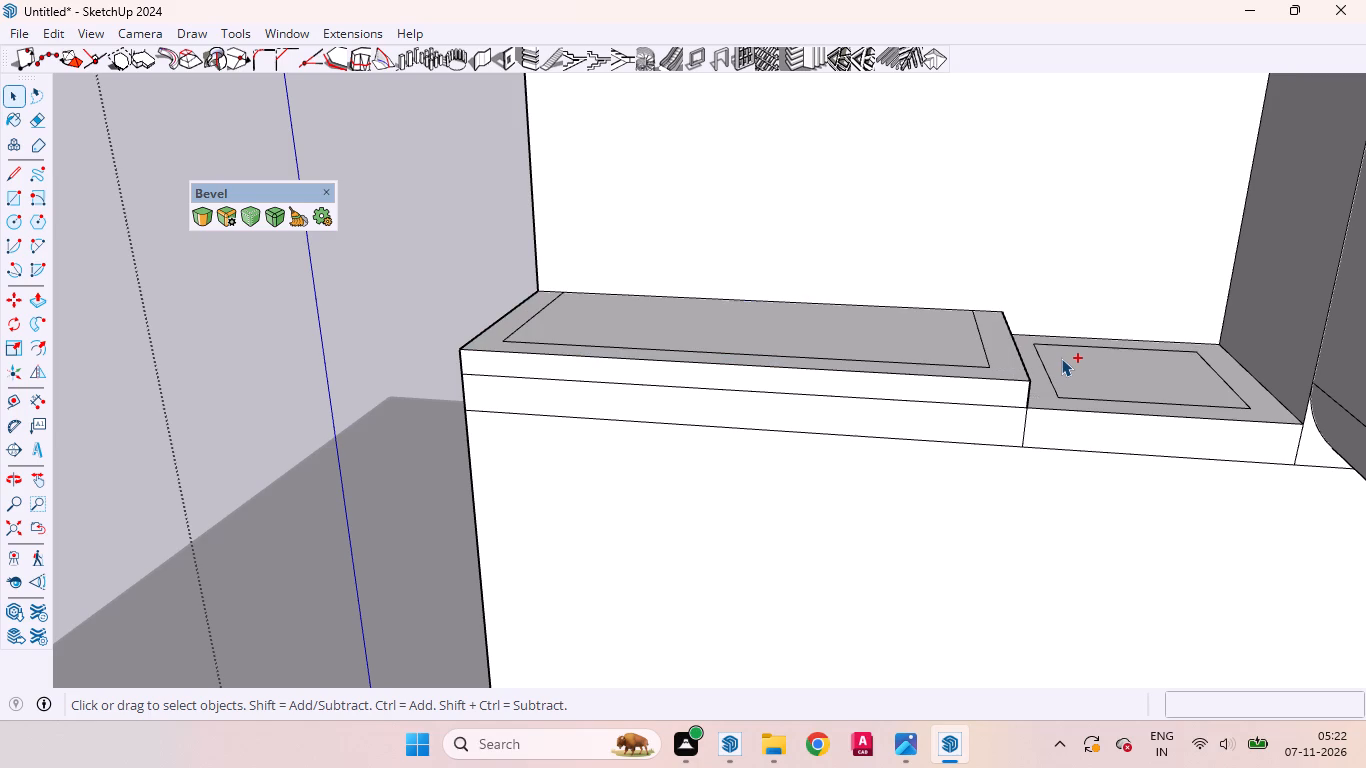
pyautogui.hotkey('ctrl', 'z')
pyautogui.hotkey('ctrl', 'z')
pyautogui.hotkey('ctrl', 'z')
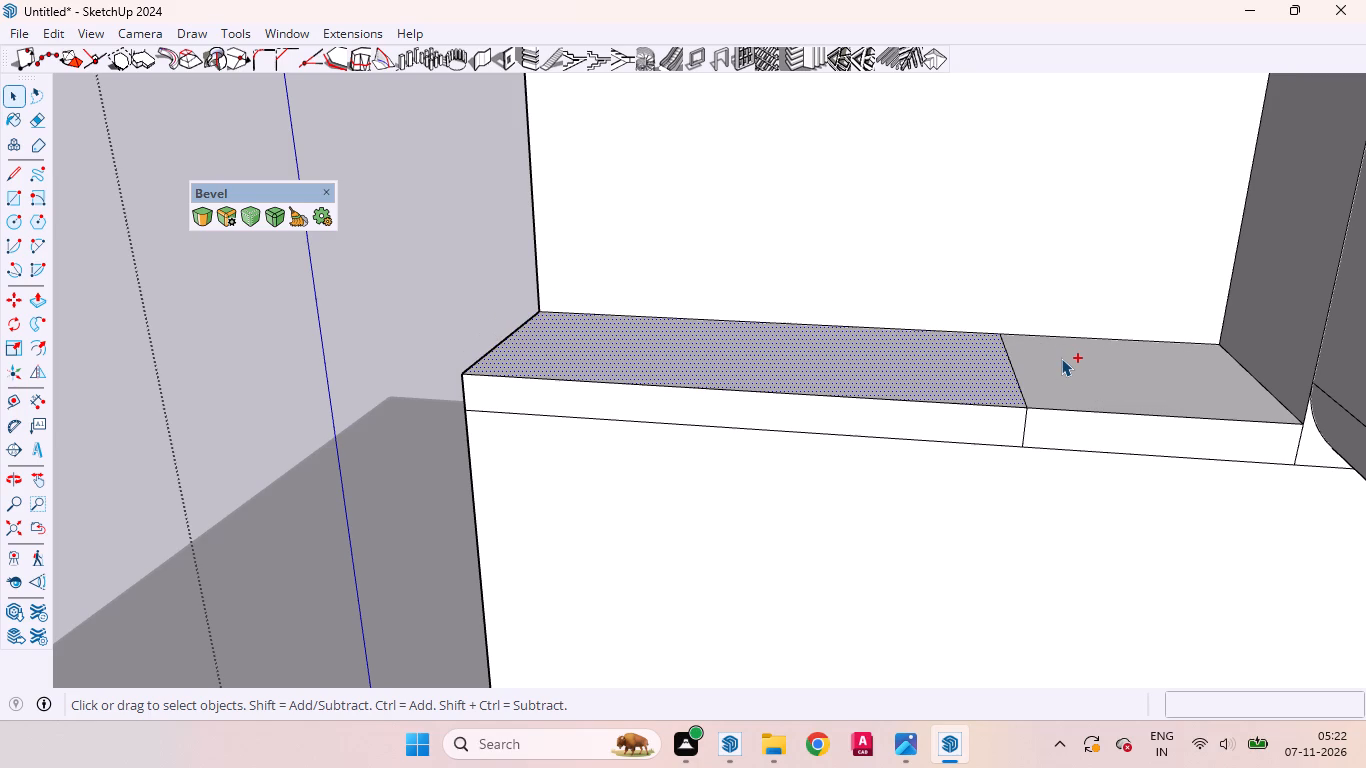
# Push/Pull the longer section of the front-recess ledge up by 10 inches.
pyautogui.scroll(-3, 1045, 369)
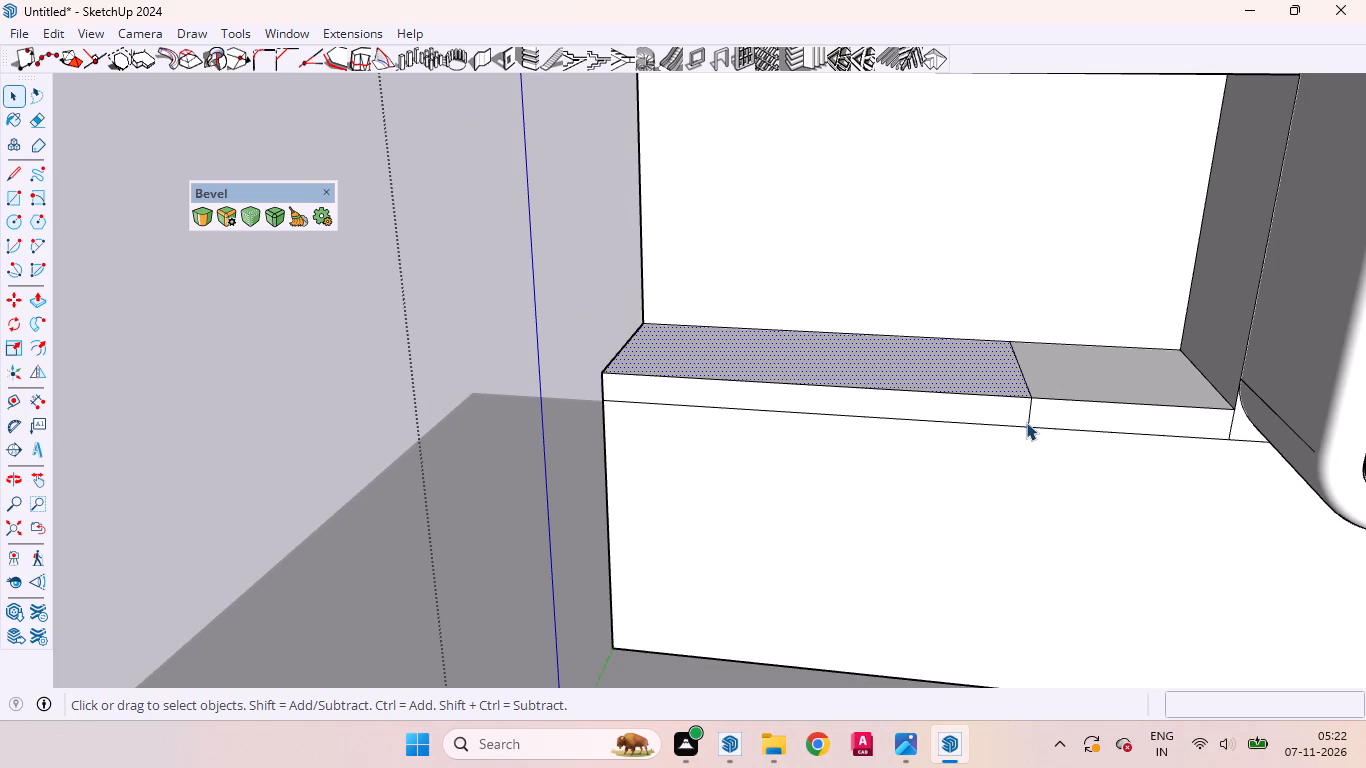
pyautogui.moveTo(1026, 422); pyautogui.dragTo(1038, 325, button='middle')
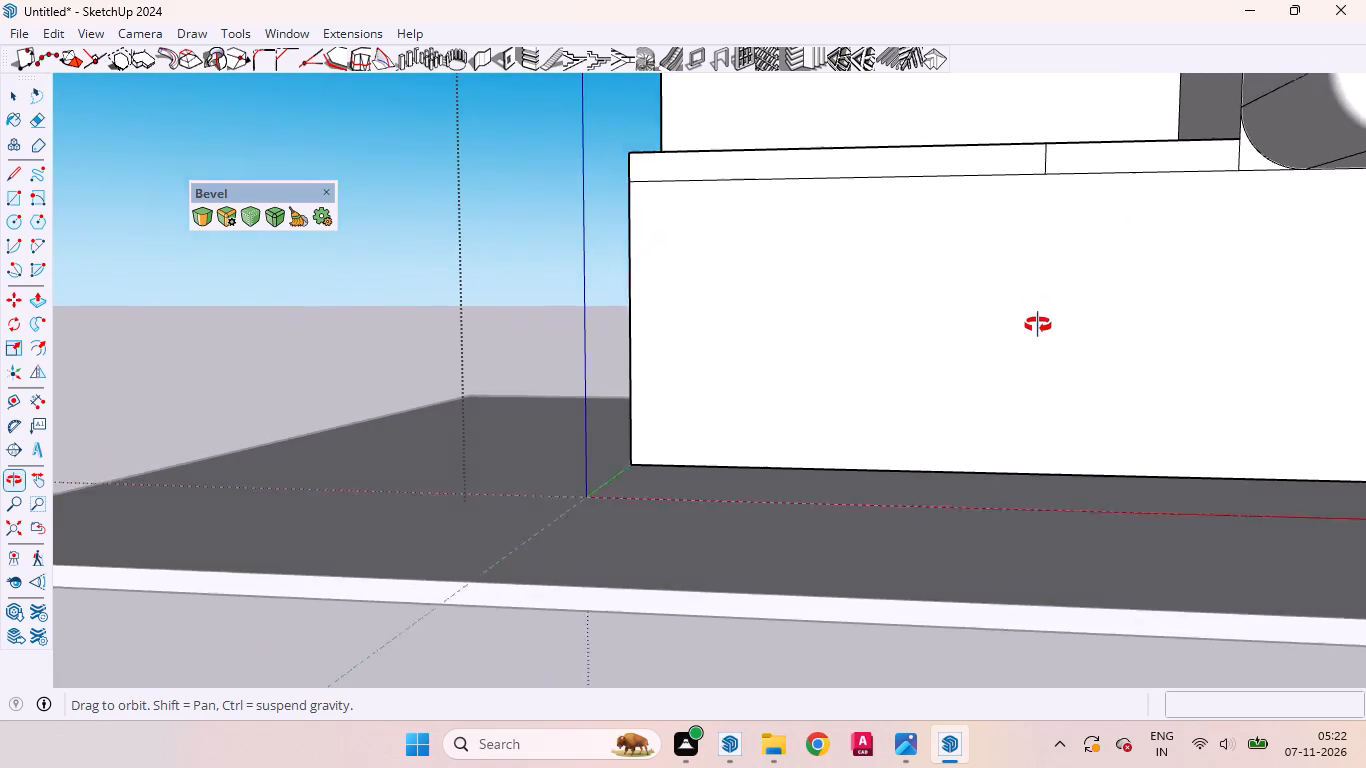
pyautogui.moveTo(1038, 325); pyautogui.dragTo(1038, 329, button='middle')
pyautogui.scroll(-8, 1034, 374)
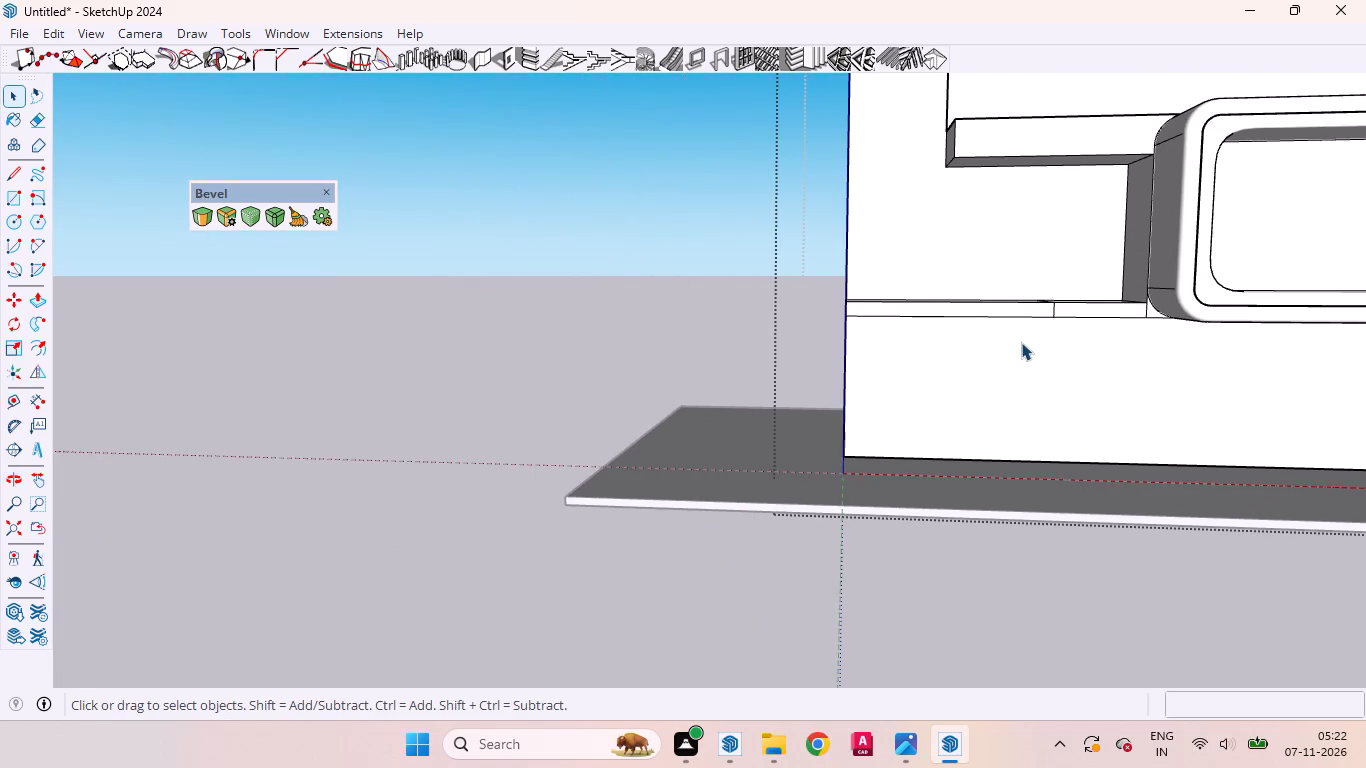
pyautogui.scroll(1, 1021, 342)
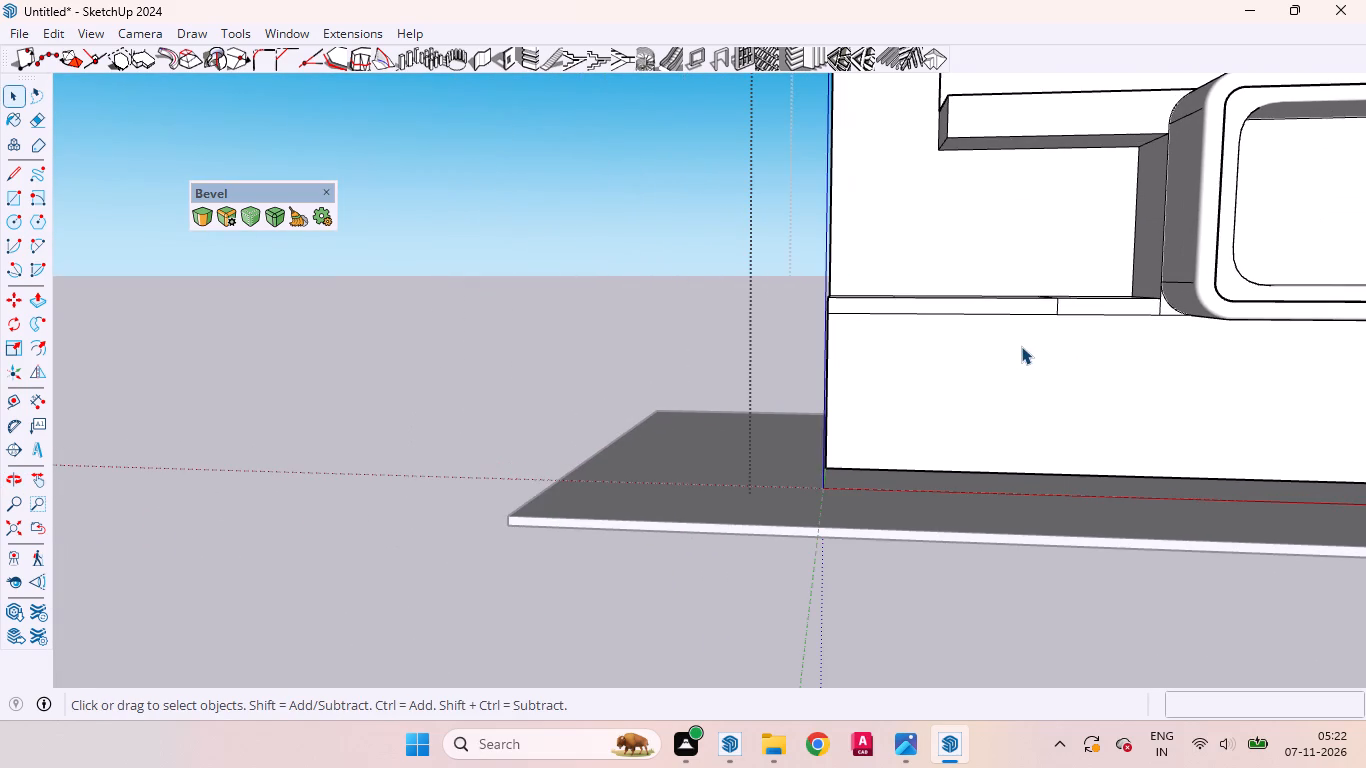
pyautogui.scroll(5, 795, 223)
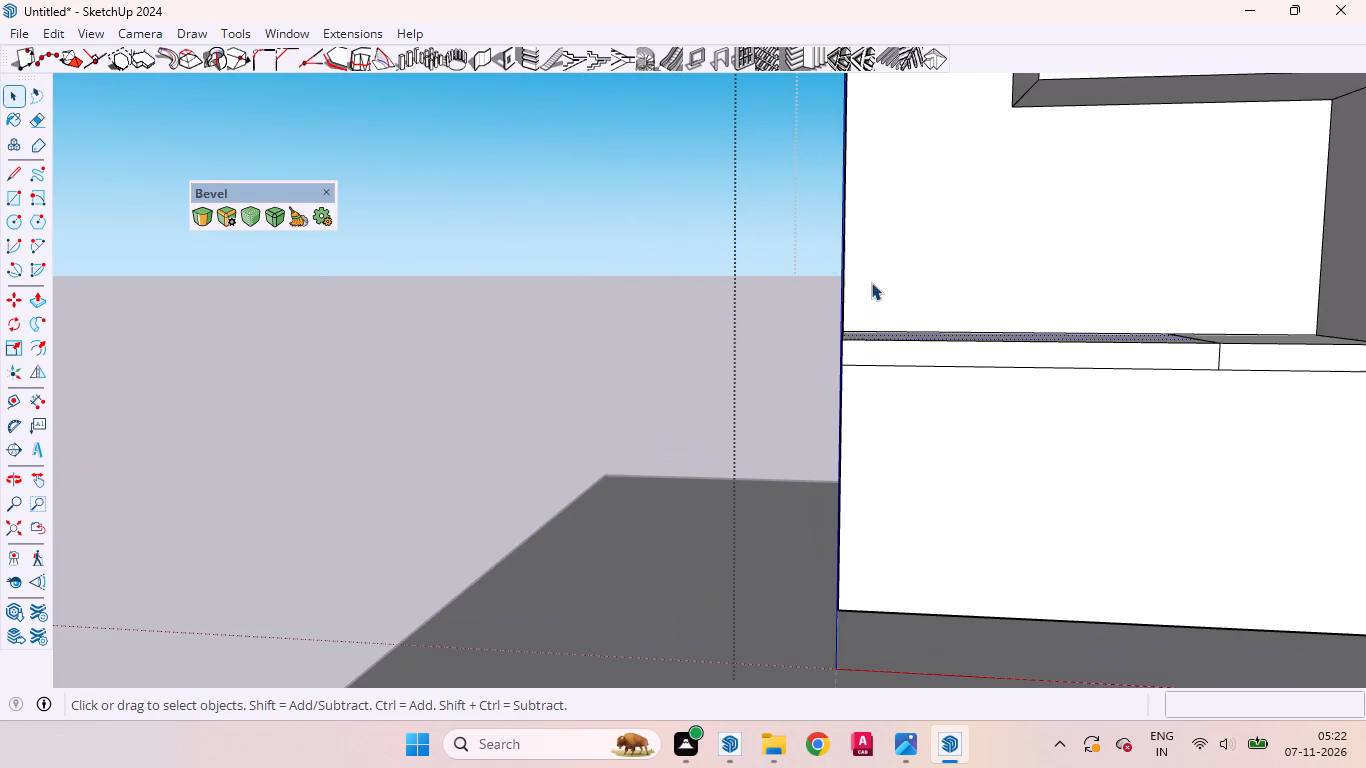
pyautogui.moveTo(875, 337); pyautogui.dragTo(875, 383, button='middle')
pyautogui.scroll(3, 920, 402)
pyautogui.scroll(-5, 832, 371)
pyautogui.moveTo(895, 455); pyautogui.dragTo(890, 467, button='middle')
pyautogui.press('p')
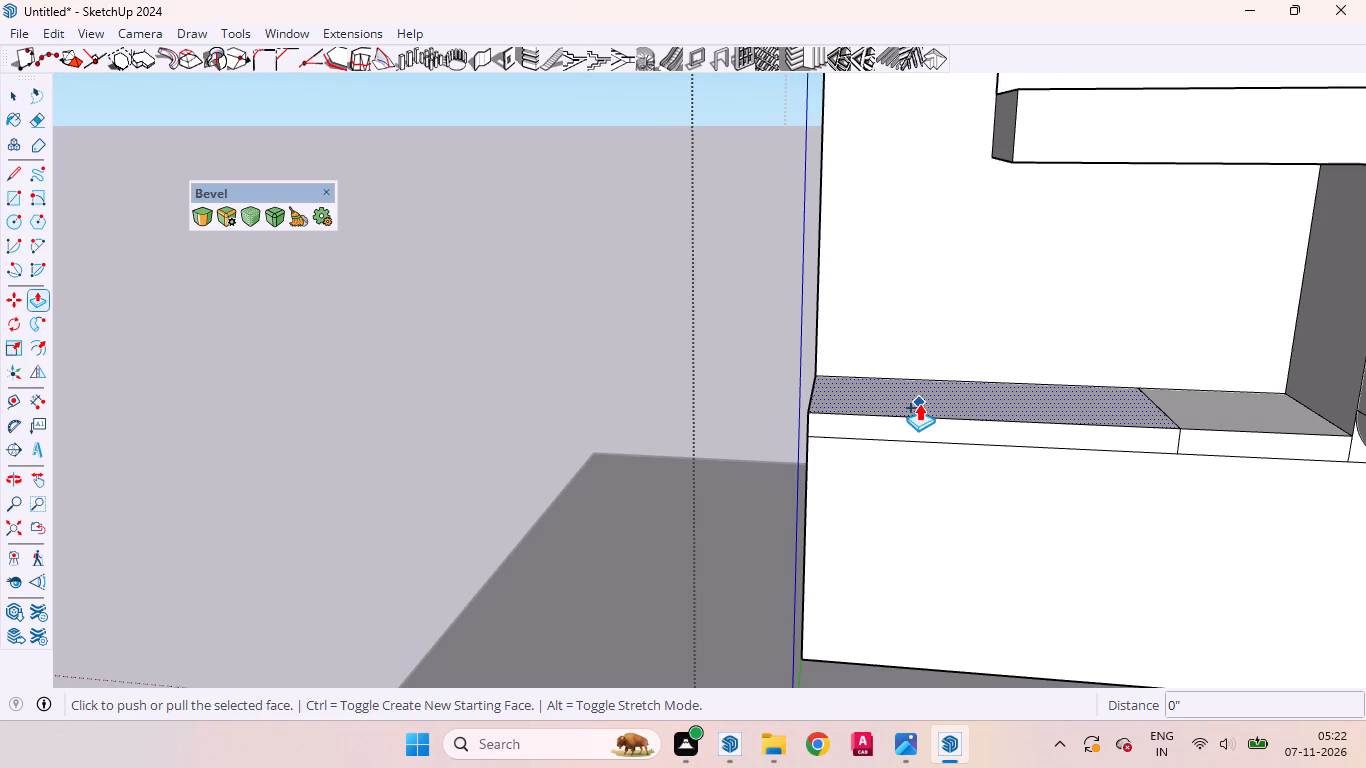
pyautogui.press('space')
pyautogui.press('p')
pyautogui.moveTo(919, 403); pyautogui.dragTo(919, 392)
pyautogui.write('10')
pyautogui.press('Return')
pyautogui.press('space')
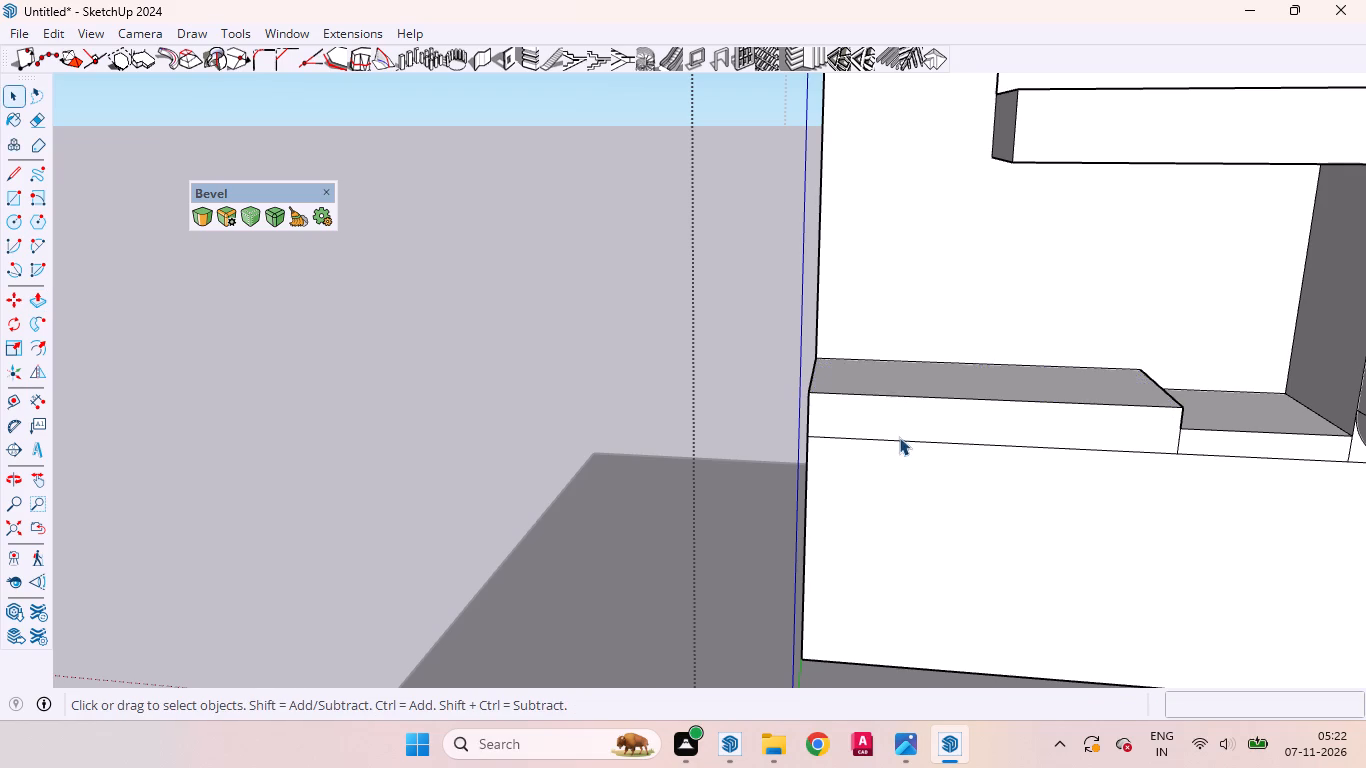
# Draw a 2-point arc on the raised section's front face, from its top edge to the step corner, about 3' 5" long with 2 9/16" bulge.
pyautogui.scroll(-3, 888, 454)
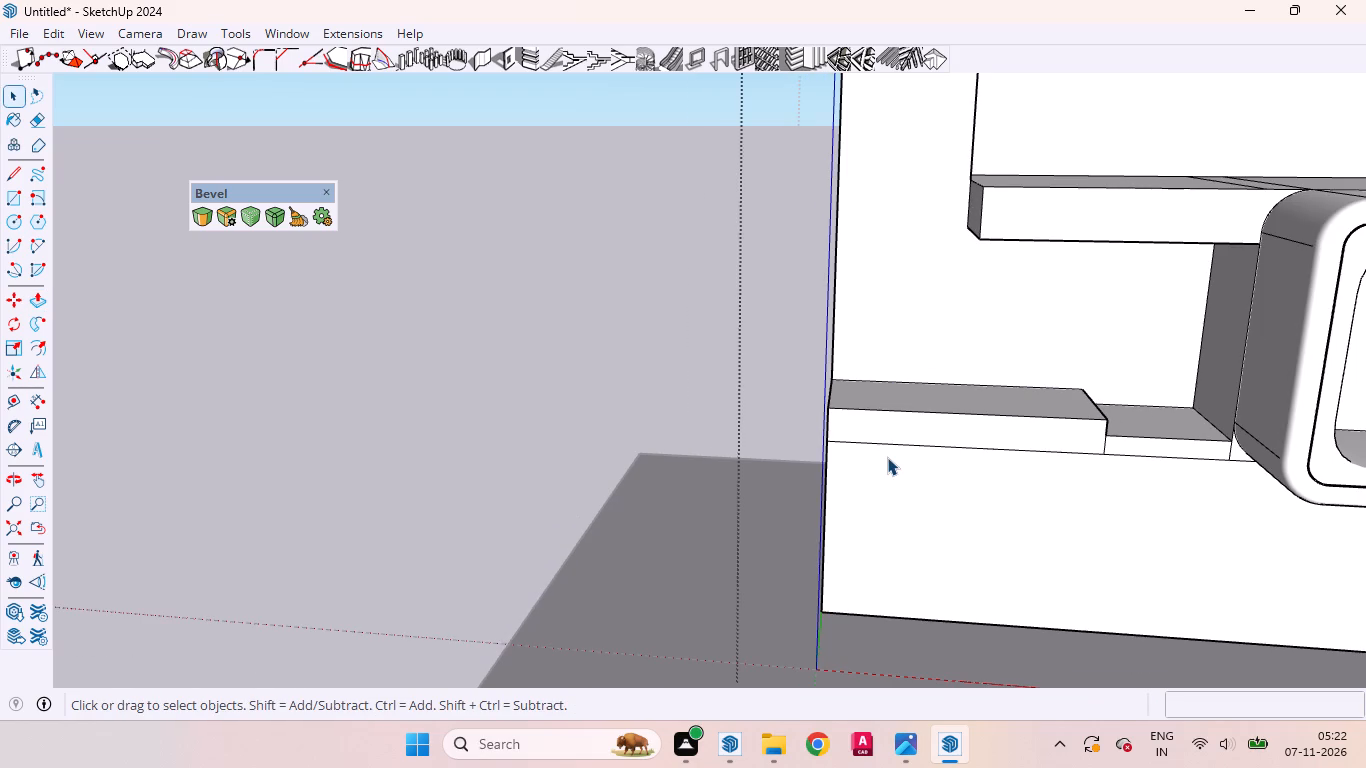
pyautogui.scroll(-6, 835, 465)
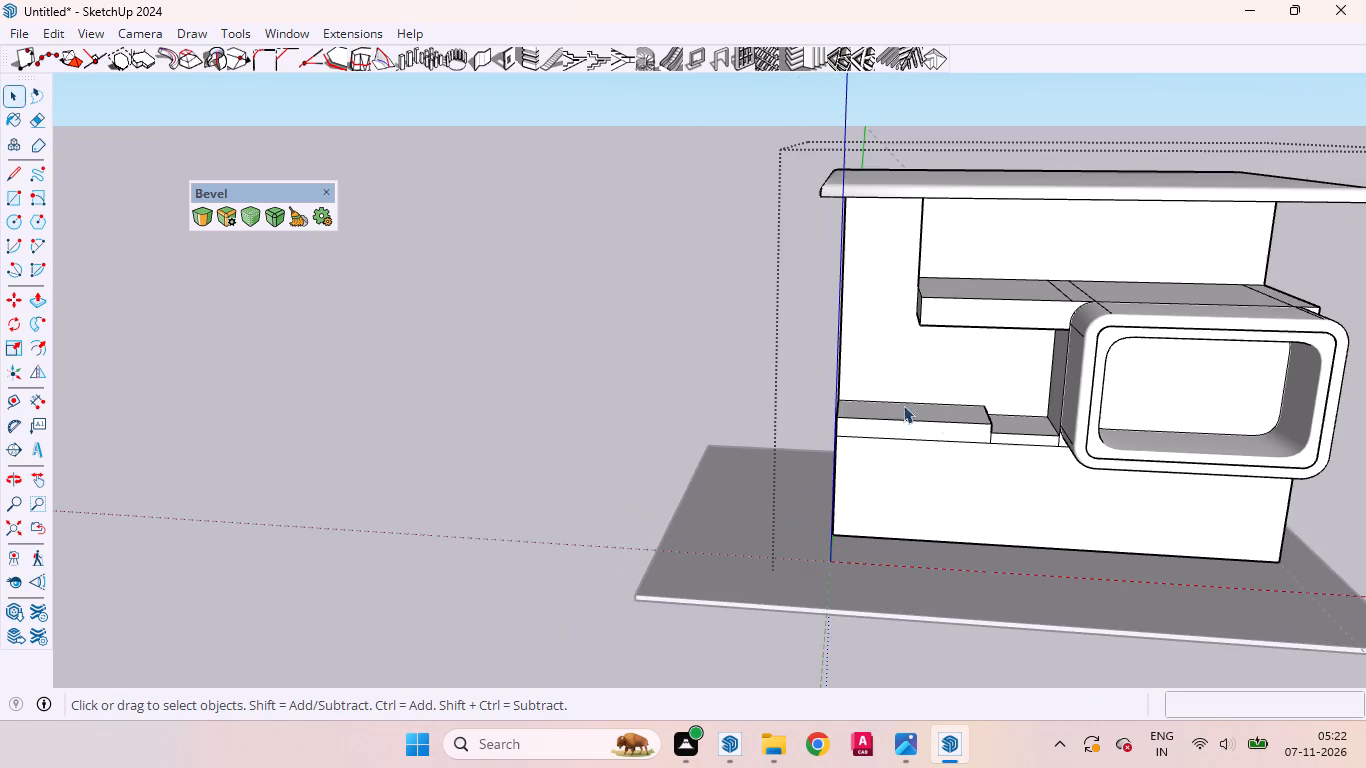
pyautogui.moveTo(934, 404); pyautogui.dragTo(853, 341, button='middle')
pyautogui.scroll(6, 946, 422)
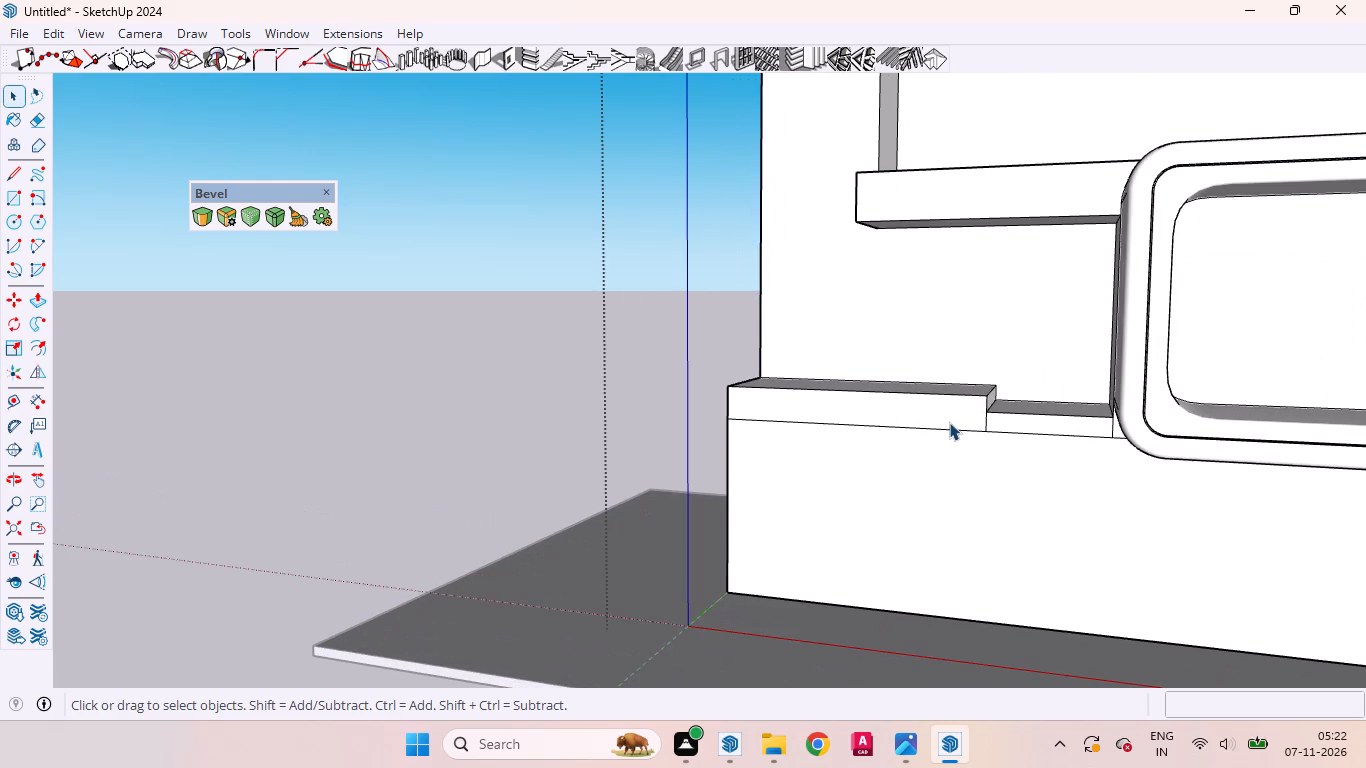
pyautogui.click(948, 419)
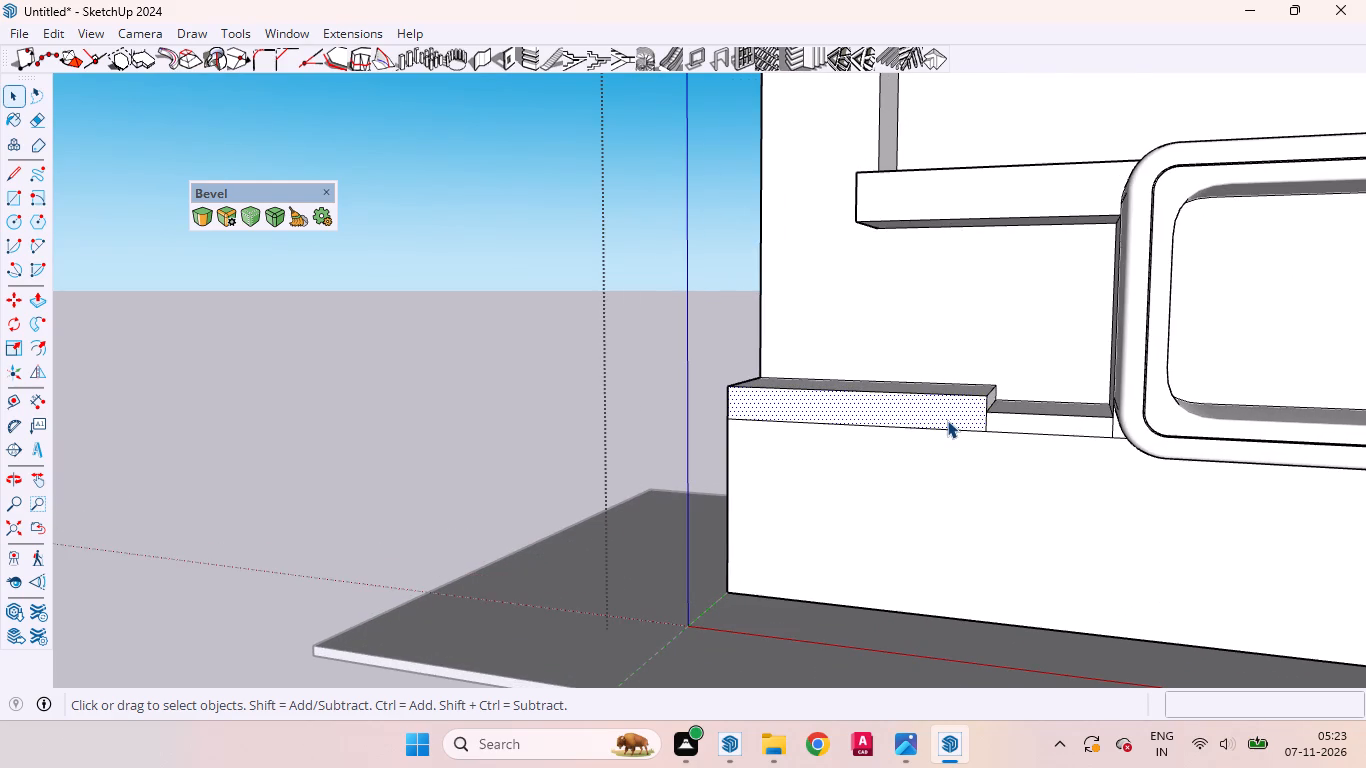
pyautogui.press('a')
pyautogui.scroll(4, 945, 413)
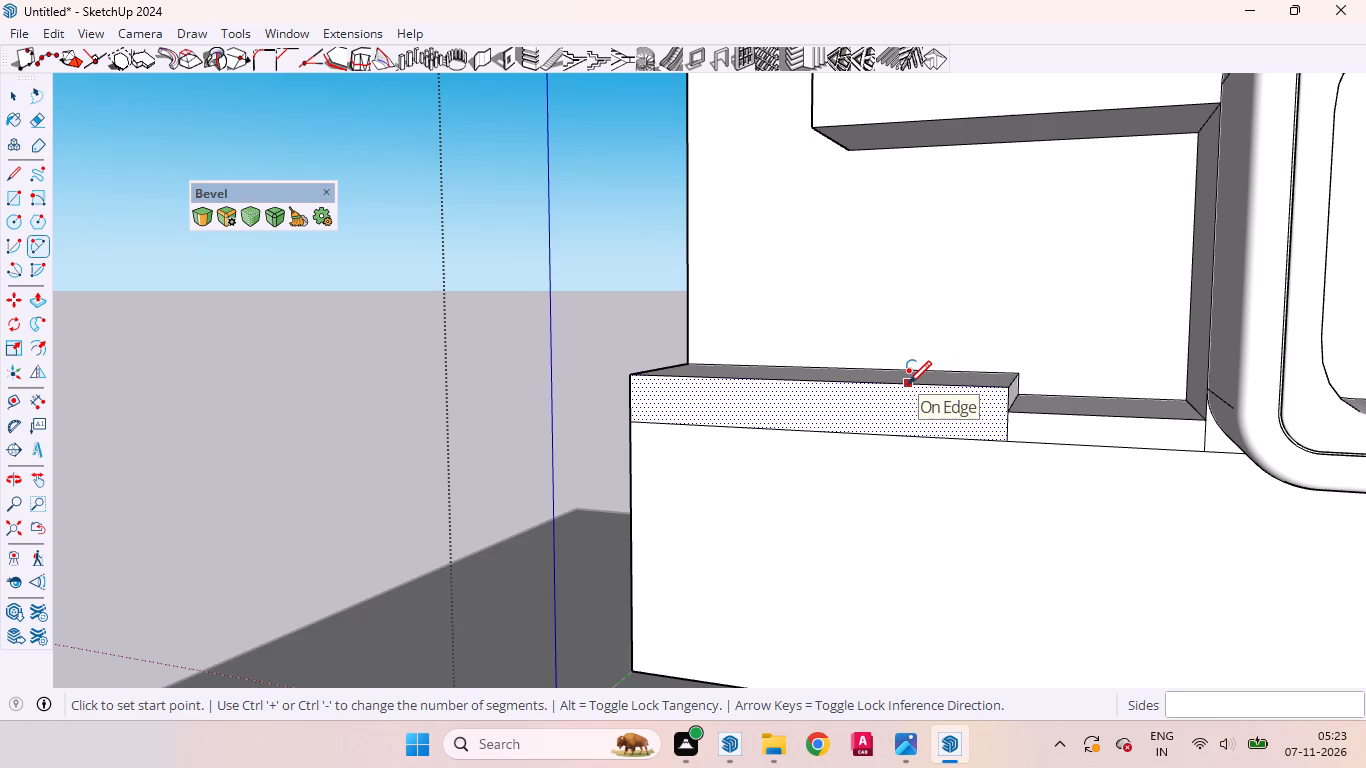
pyautogui.click(908, 384)
pyautogui.scroll(5, 1012, 419)
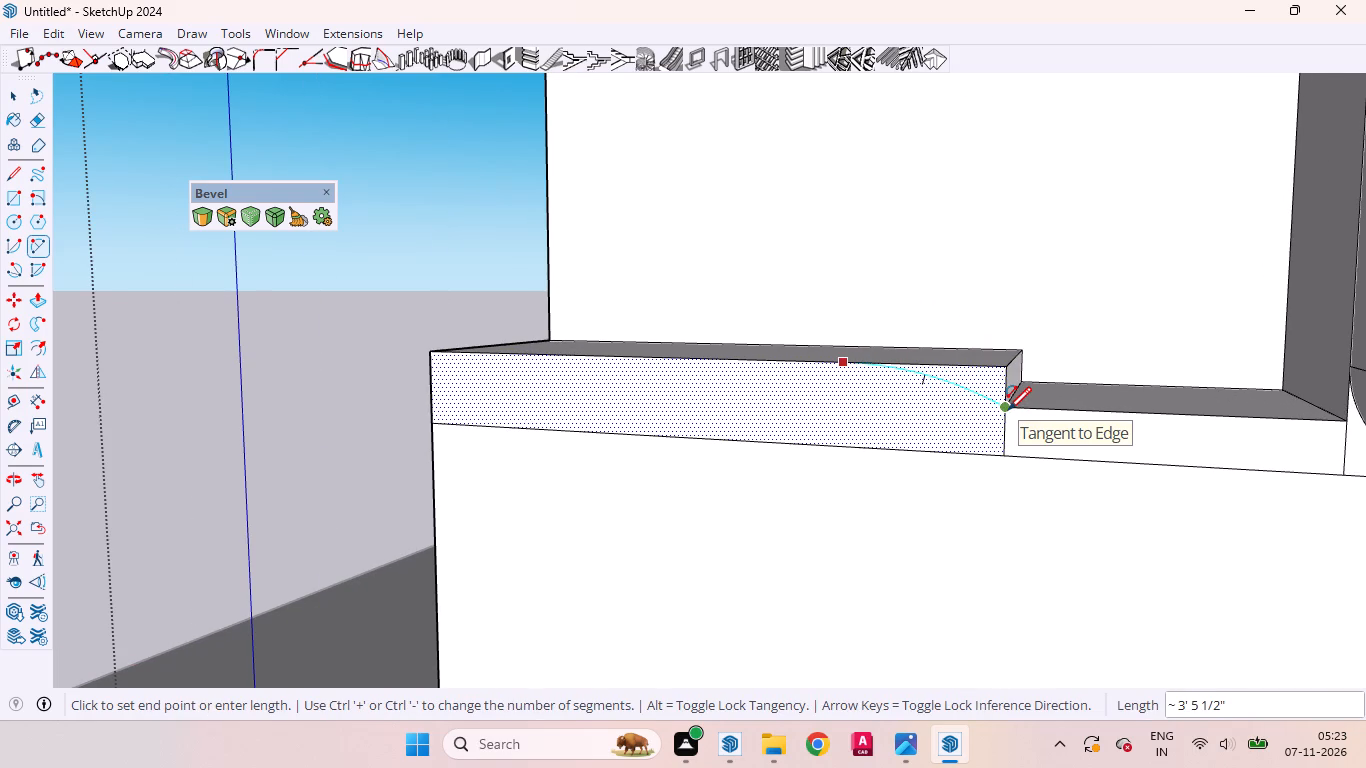
pyautogui.click(1007, 409)
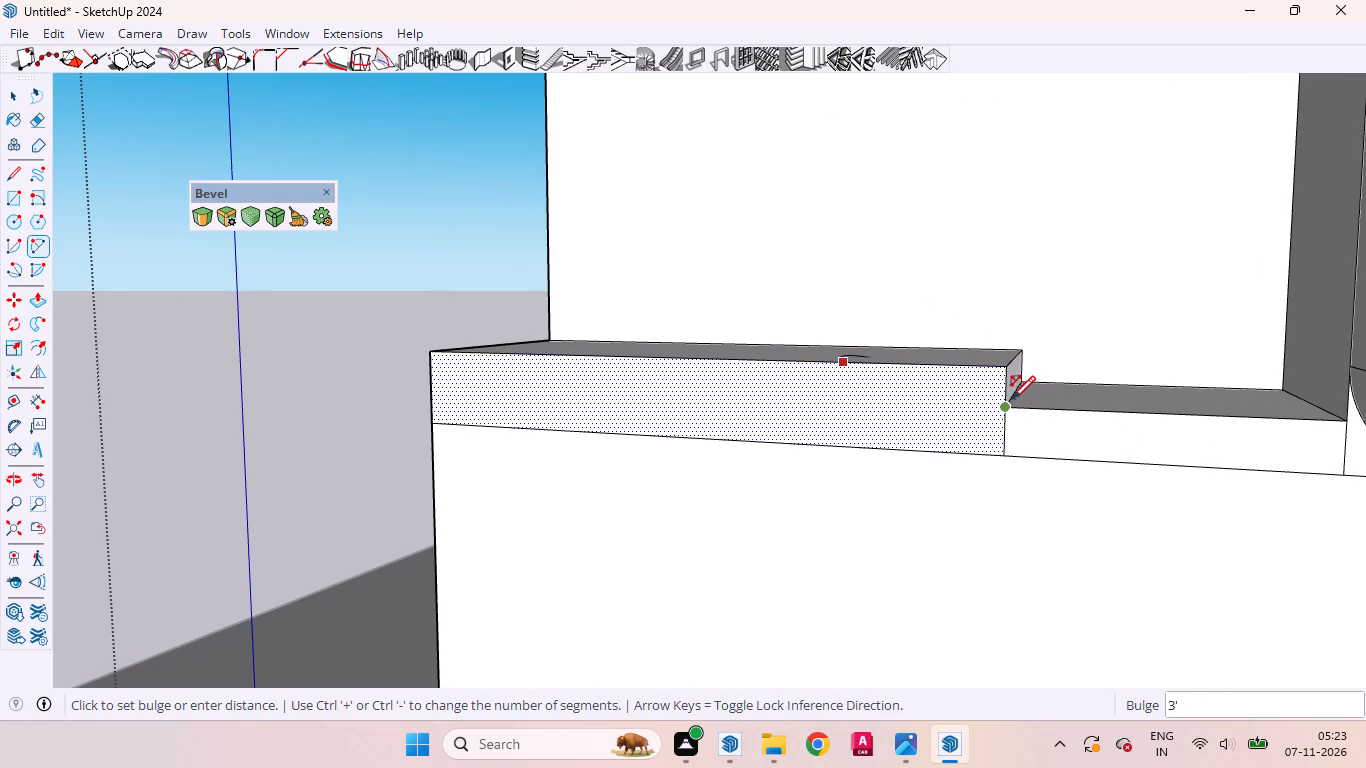
pyautogui.scroll(9, 977, 411)
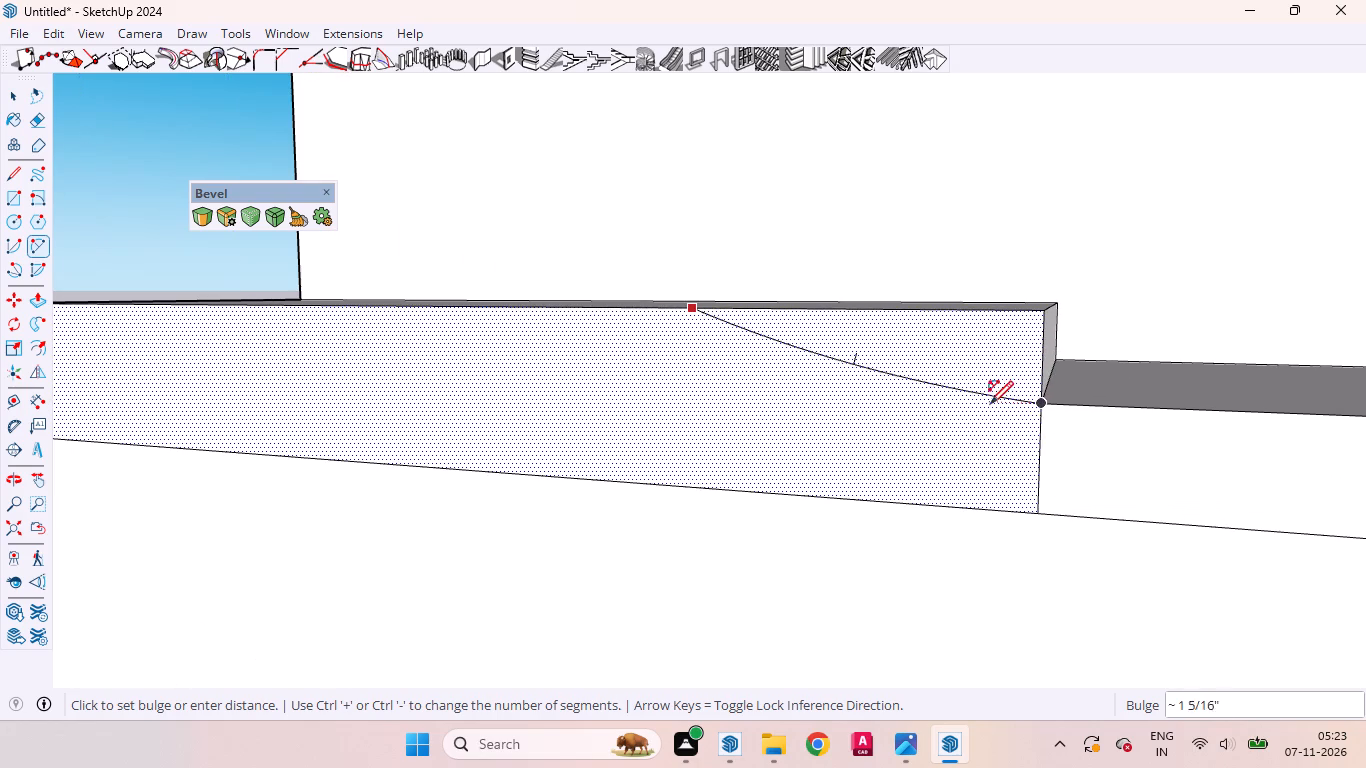
pyautogui.scroll(5, 1004, 360)
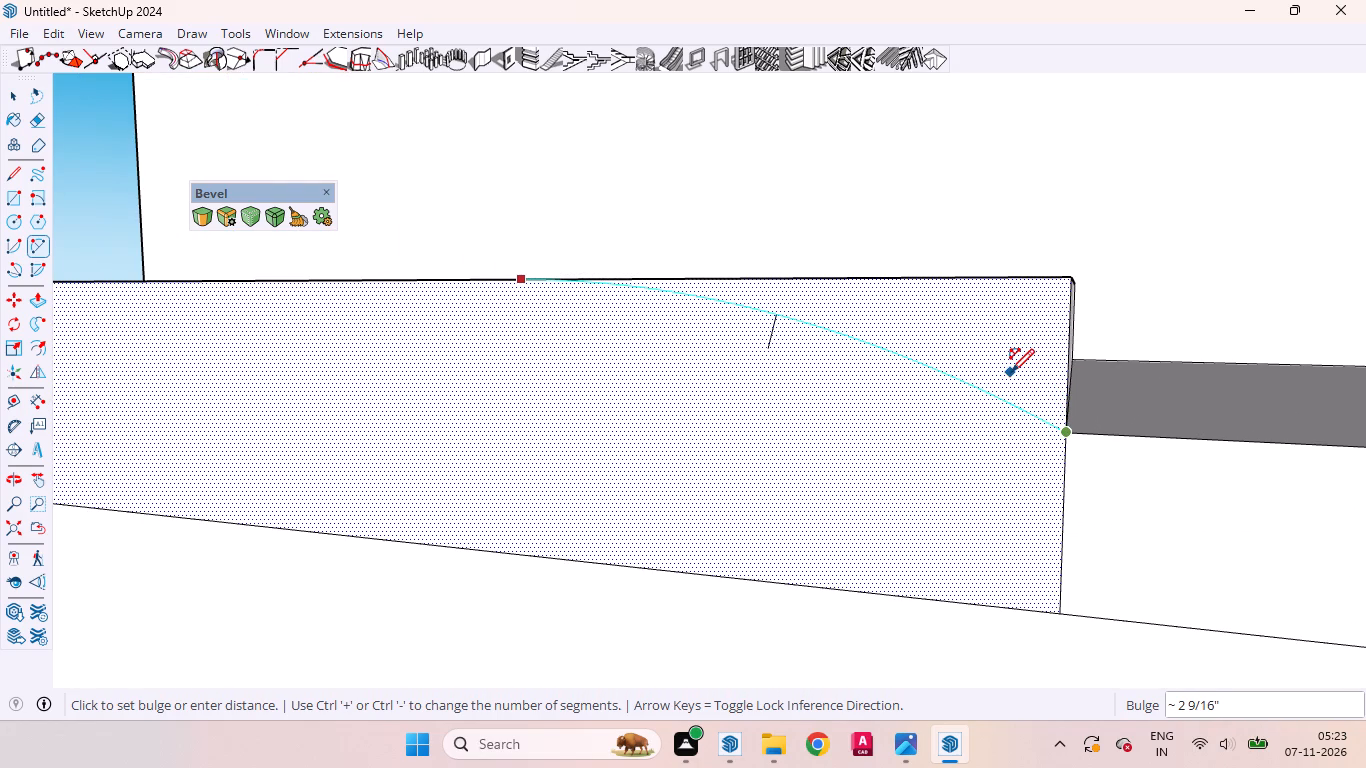
pyautogui.click(1011, 372)
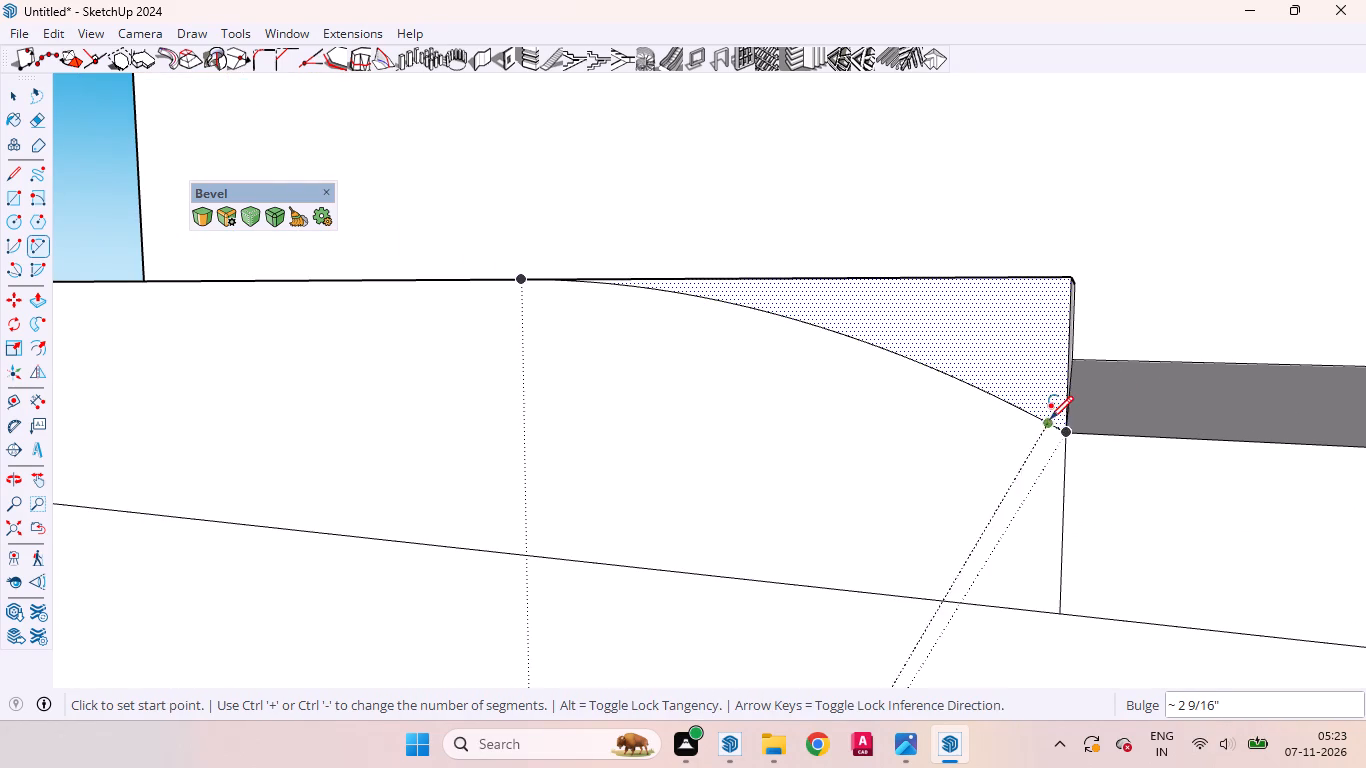
# Draw a 2-point arc from the step corner down to the lower ledge's bottom front edge, tangent with about 3 1/8" bulge.
pyautogui.click(1064, 434)
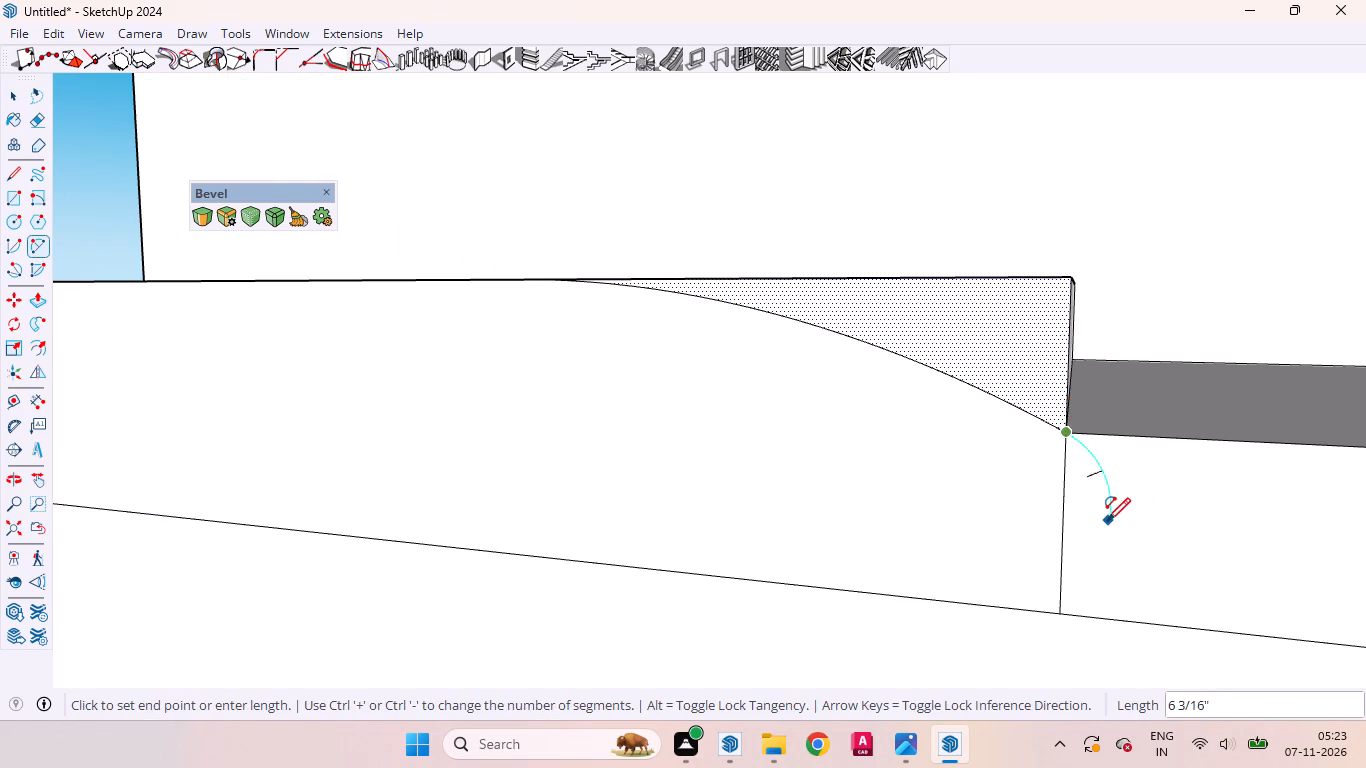
pyautogui.scroll(-8, 1106, 521)
pyautogui.scroll(-3, 1219, 590)
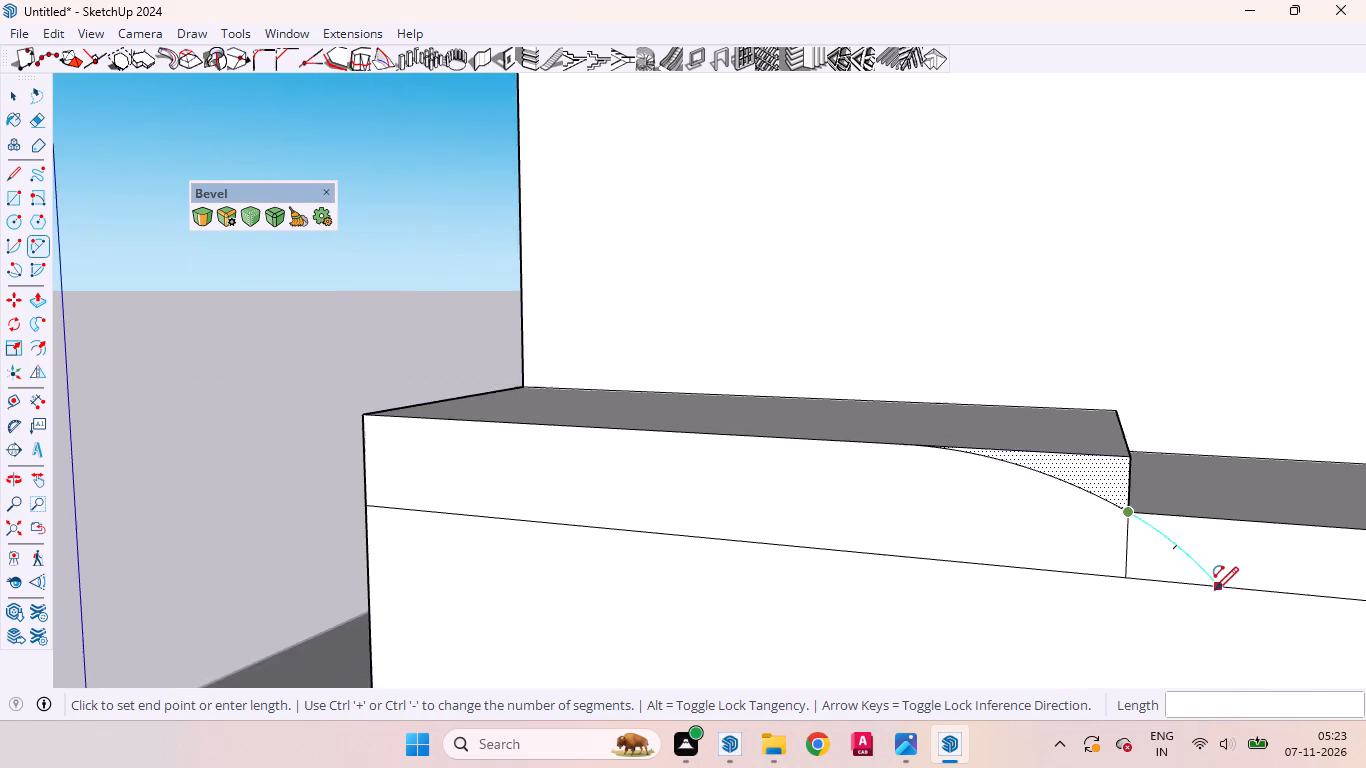
pyautogui.scroll(-5, 1215, 590)
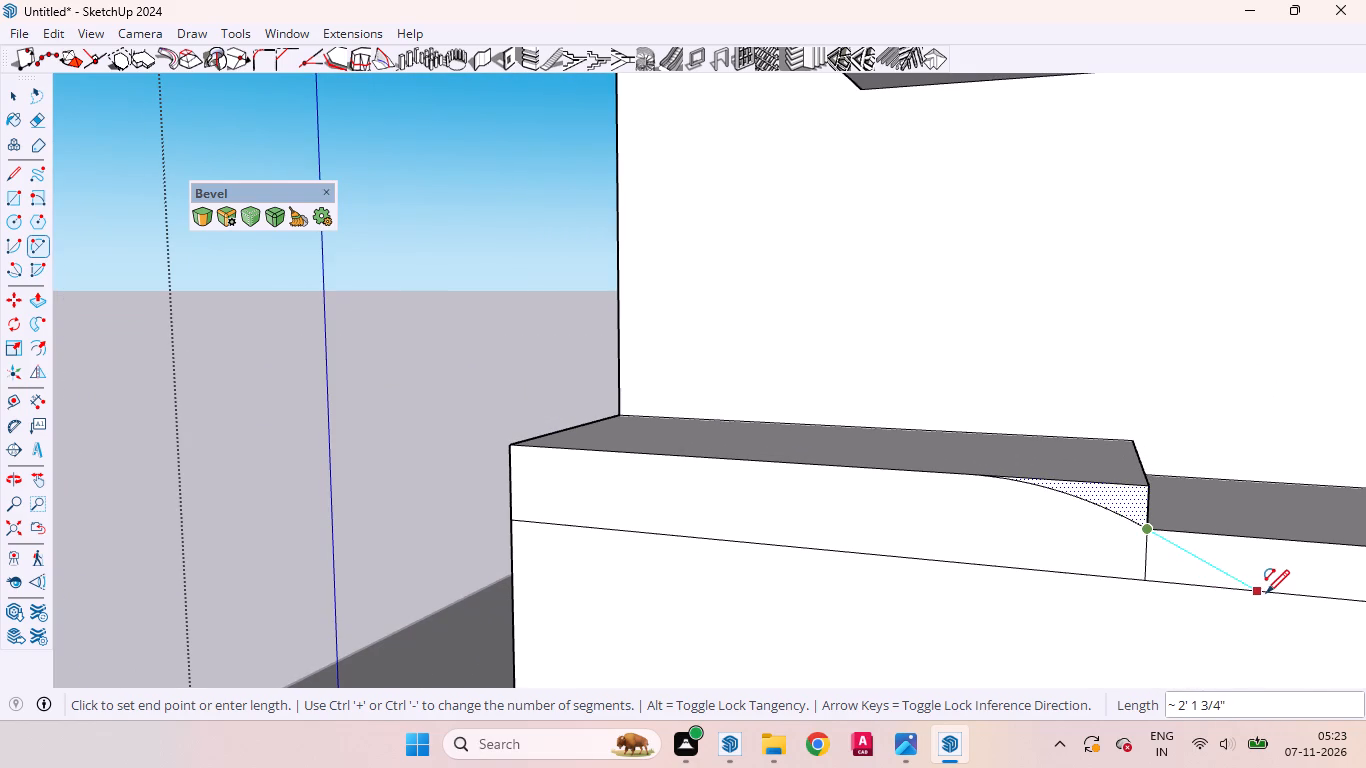
pyautogui.click(1280, 594)
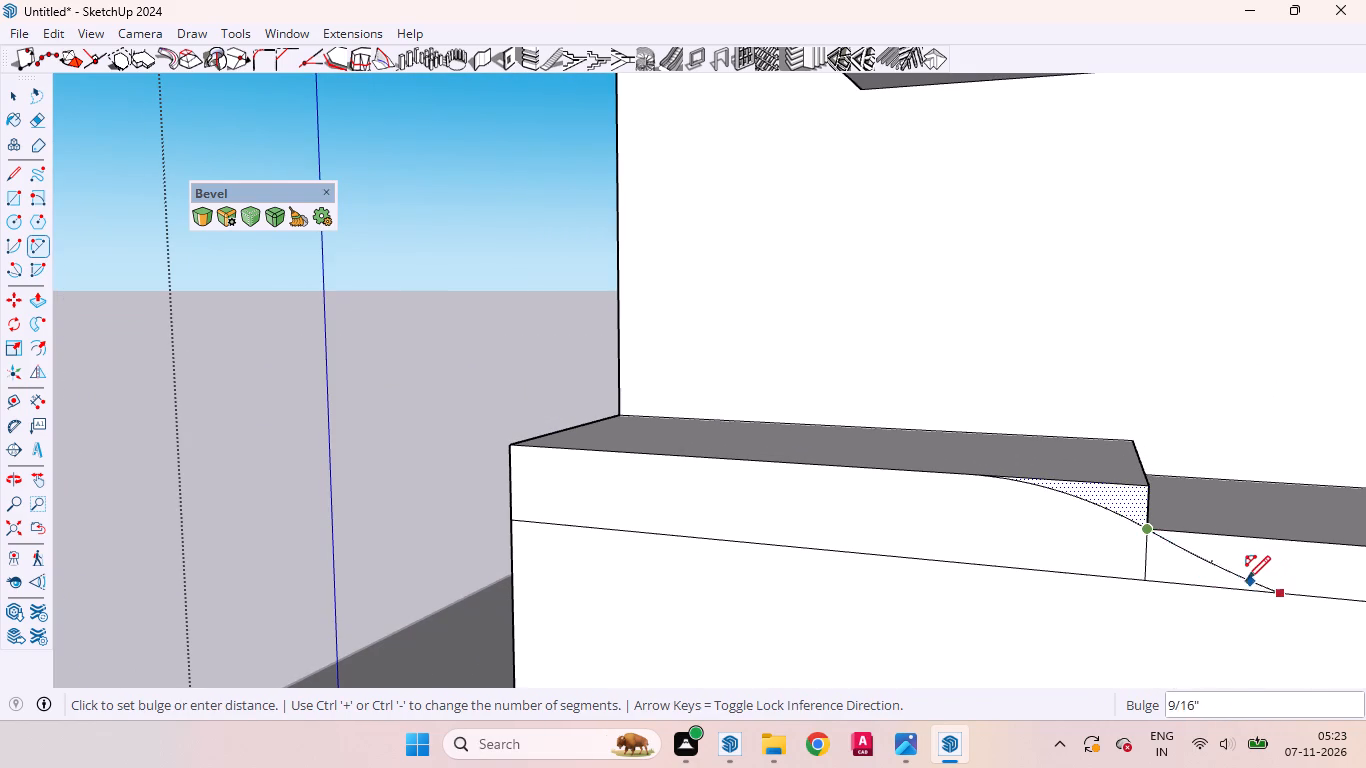
pyautogui.scroll(2, 1229, 575)
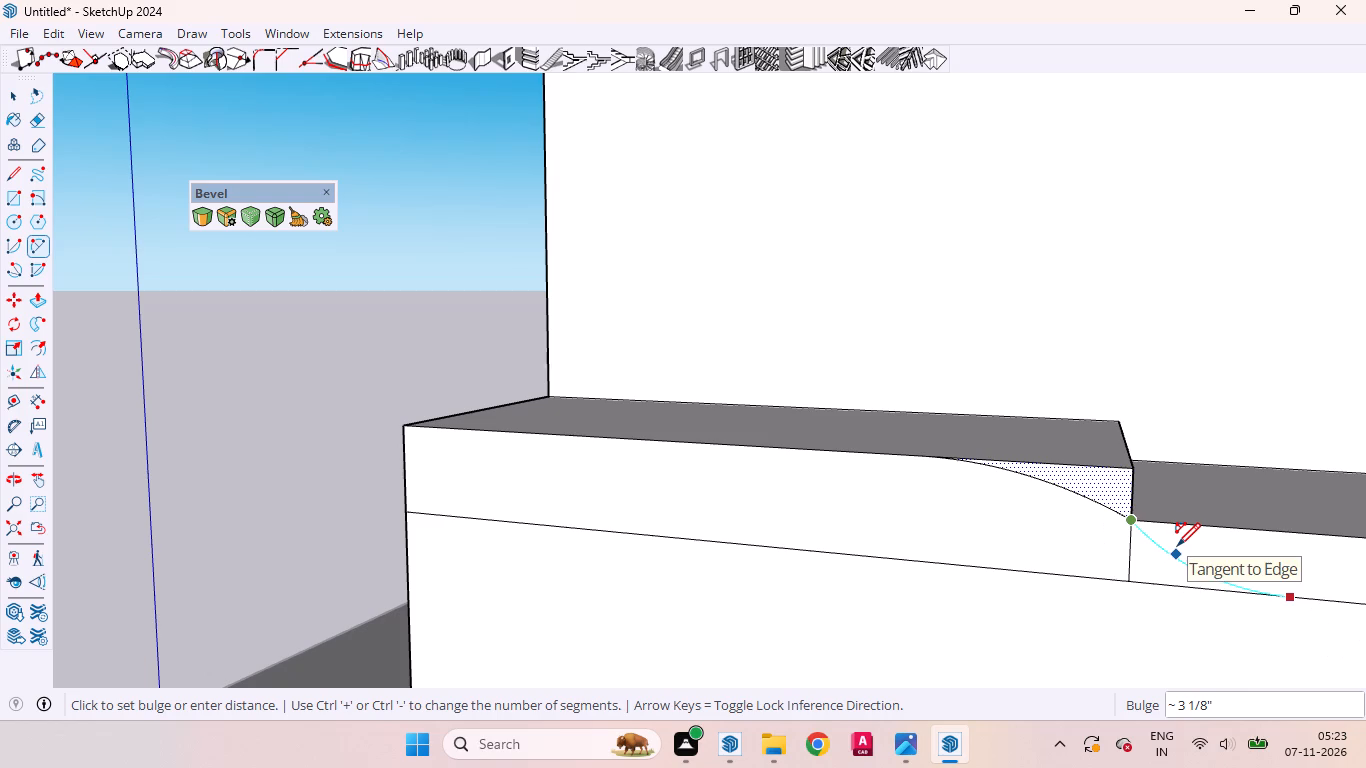
pyautogui.click(1177, 546)
pyautogui.press('space')
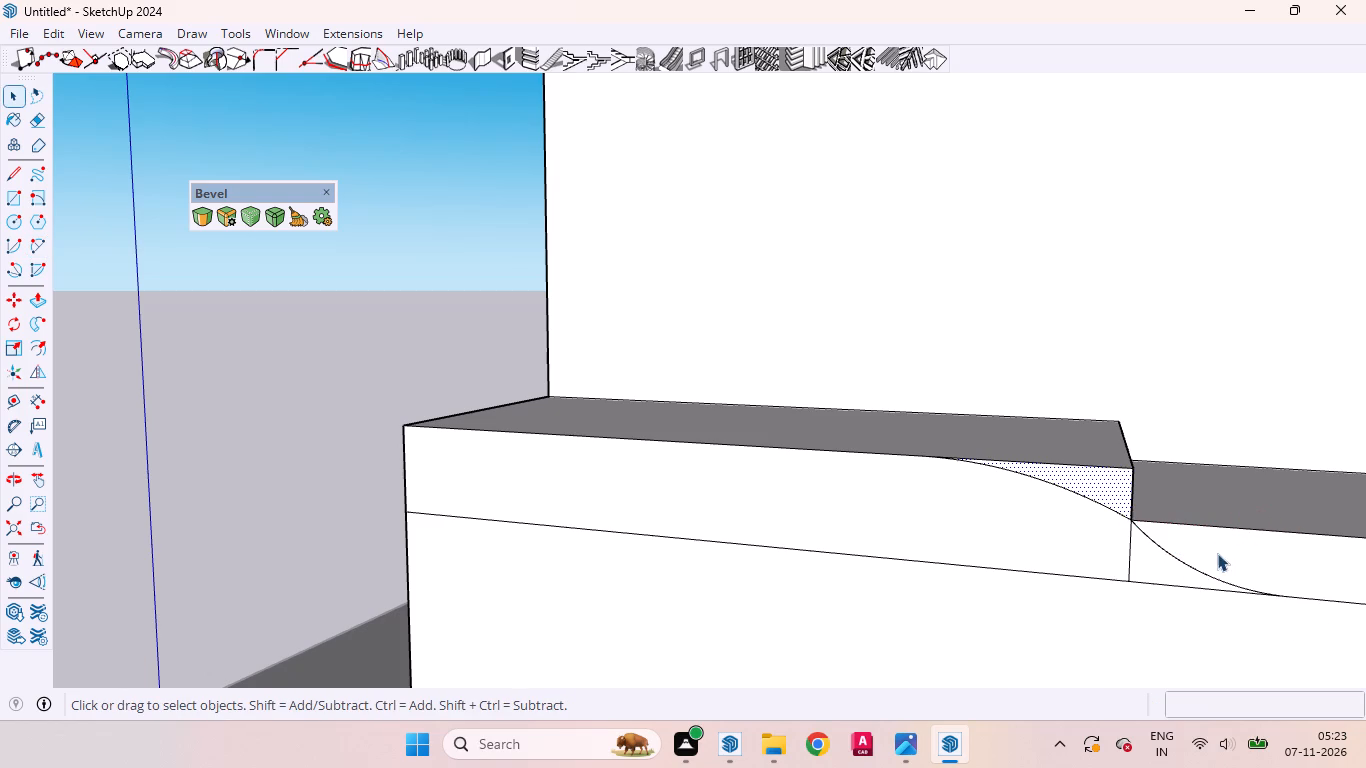
# Erase the short vertical edge below the step corner, merging the front-face areas under the two arcs.
pyautogui.click(1162, 562)
pyautogui.click(1127, 549)
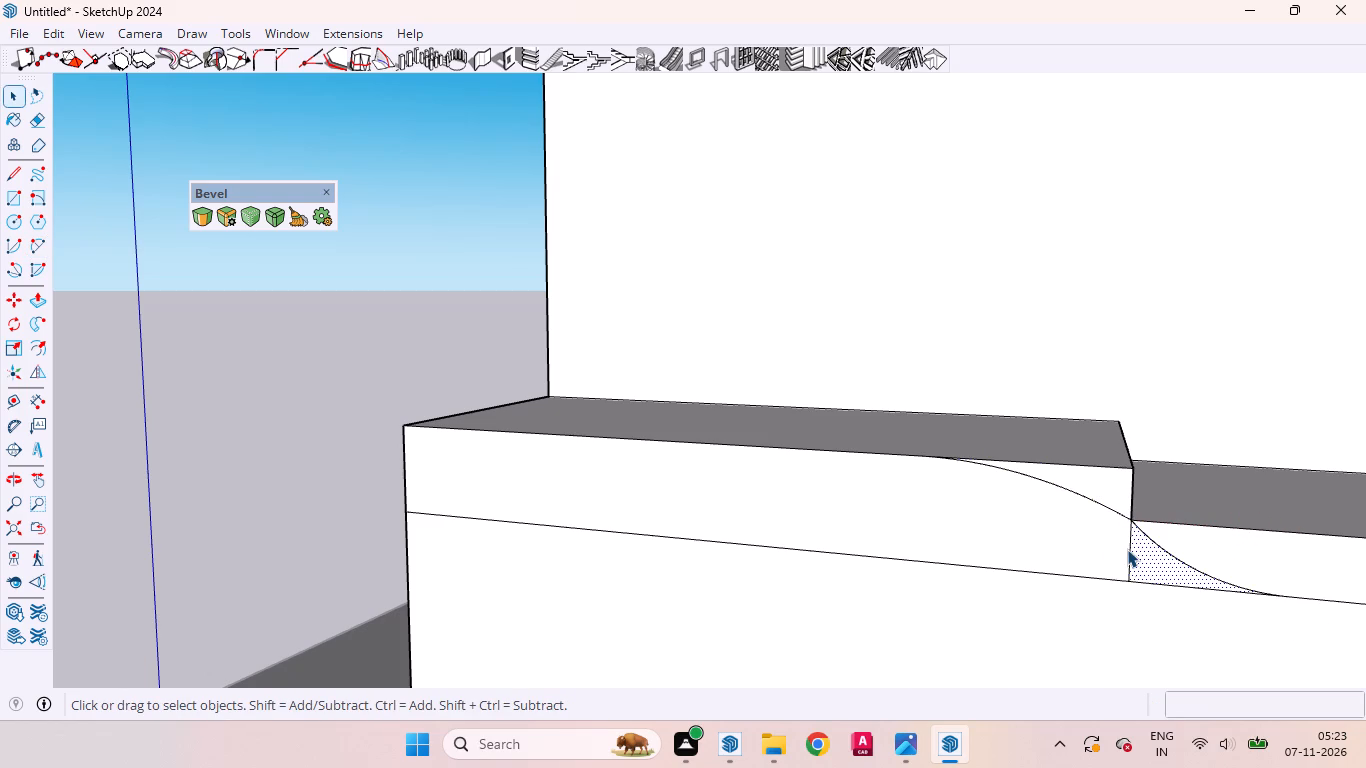
pyautogui.click(1130, 551)
pyautogui.rightClick(1130, 551)
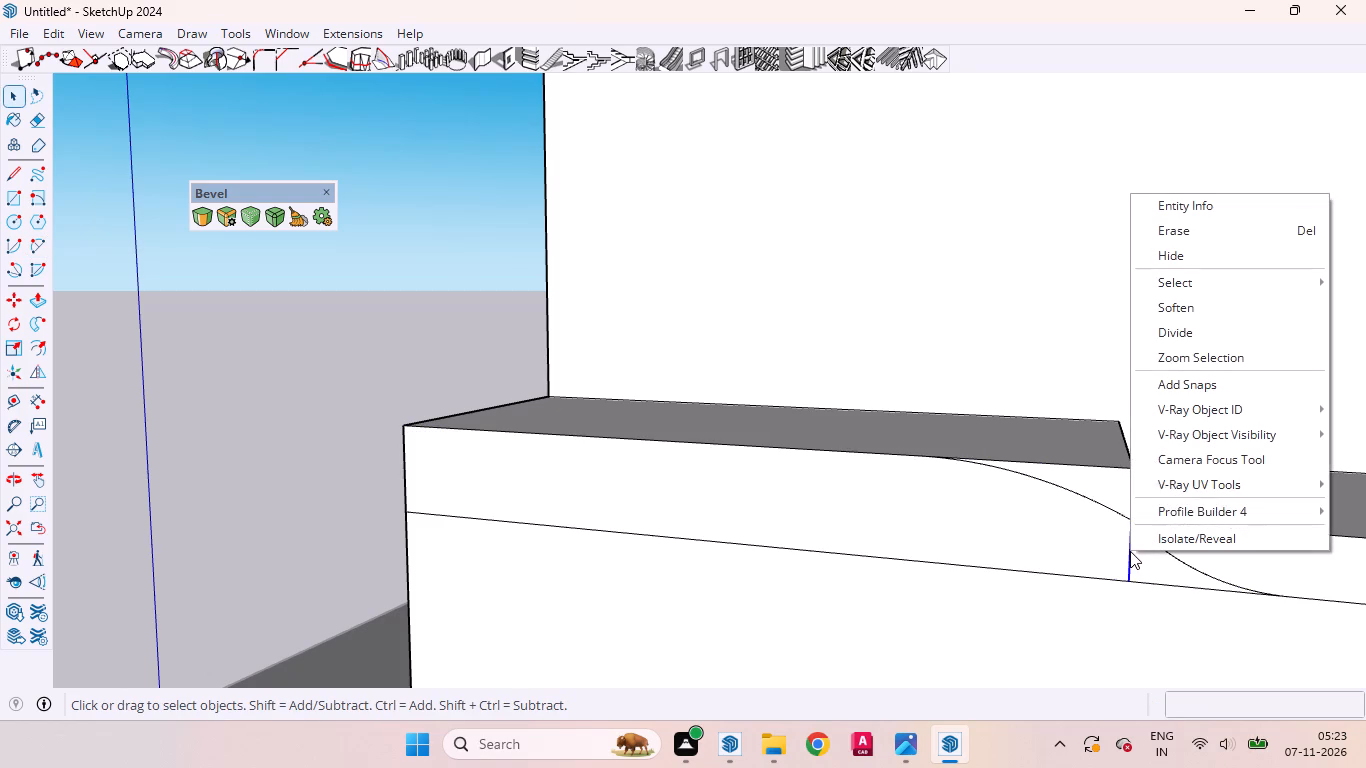
pyautogui.click(1186, 222)
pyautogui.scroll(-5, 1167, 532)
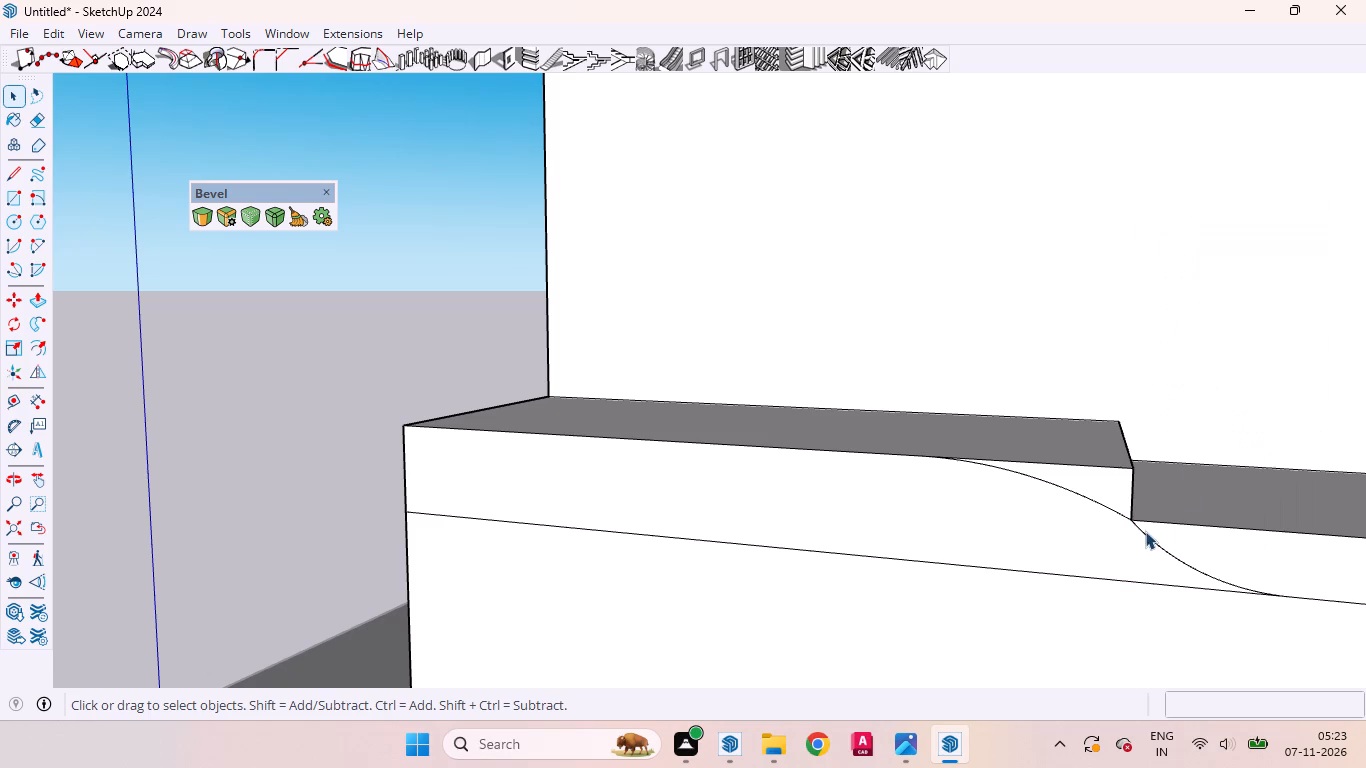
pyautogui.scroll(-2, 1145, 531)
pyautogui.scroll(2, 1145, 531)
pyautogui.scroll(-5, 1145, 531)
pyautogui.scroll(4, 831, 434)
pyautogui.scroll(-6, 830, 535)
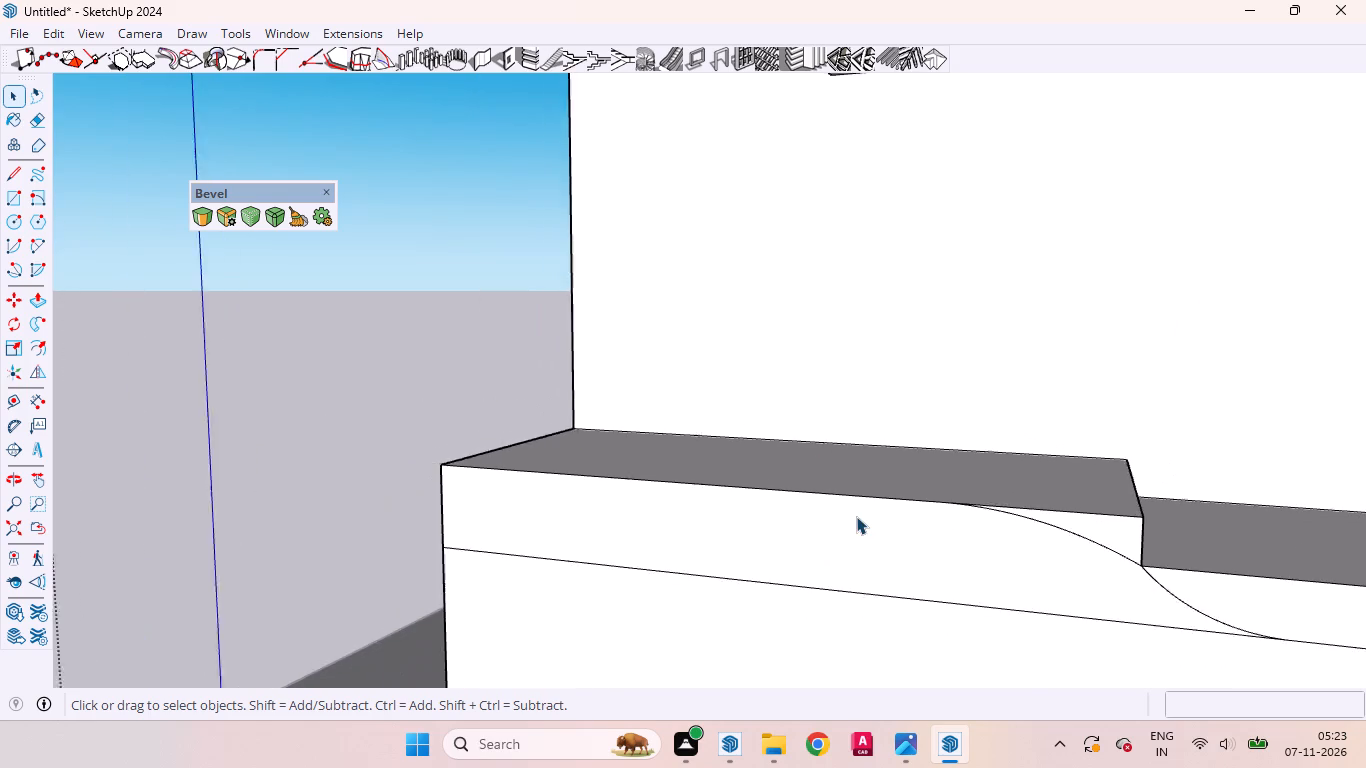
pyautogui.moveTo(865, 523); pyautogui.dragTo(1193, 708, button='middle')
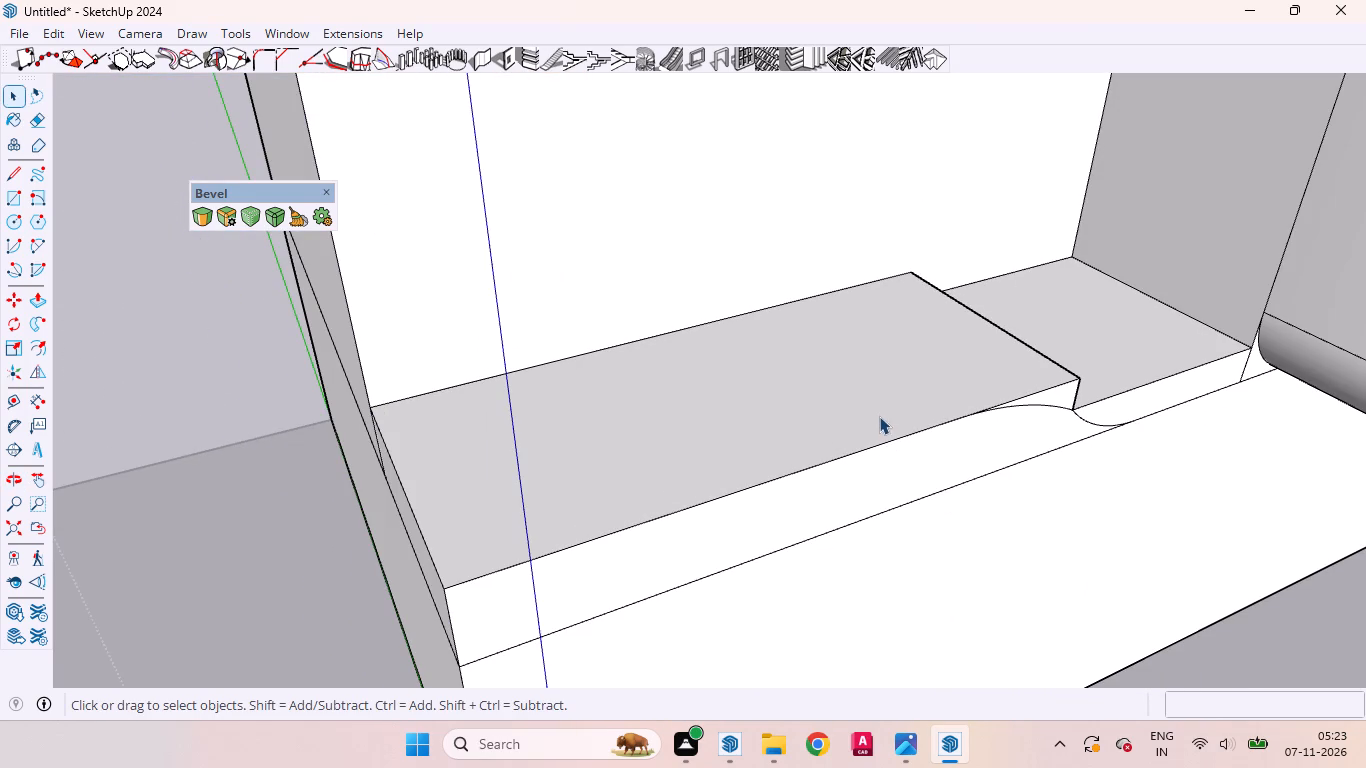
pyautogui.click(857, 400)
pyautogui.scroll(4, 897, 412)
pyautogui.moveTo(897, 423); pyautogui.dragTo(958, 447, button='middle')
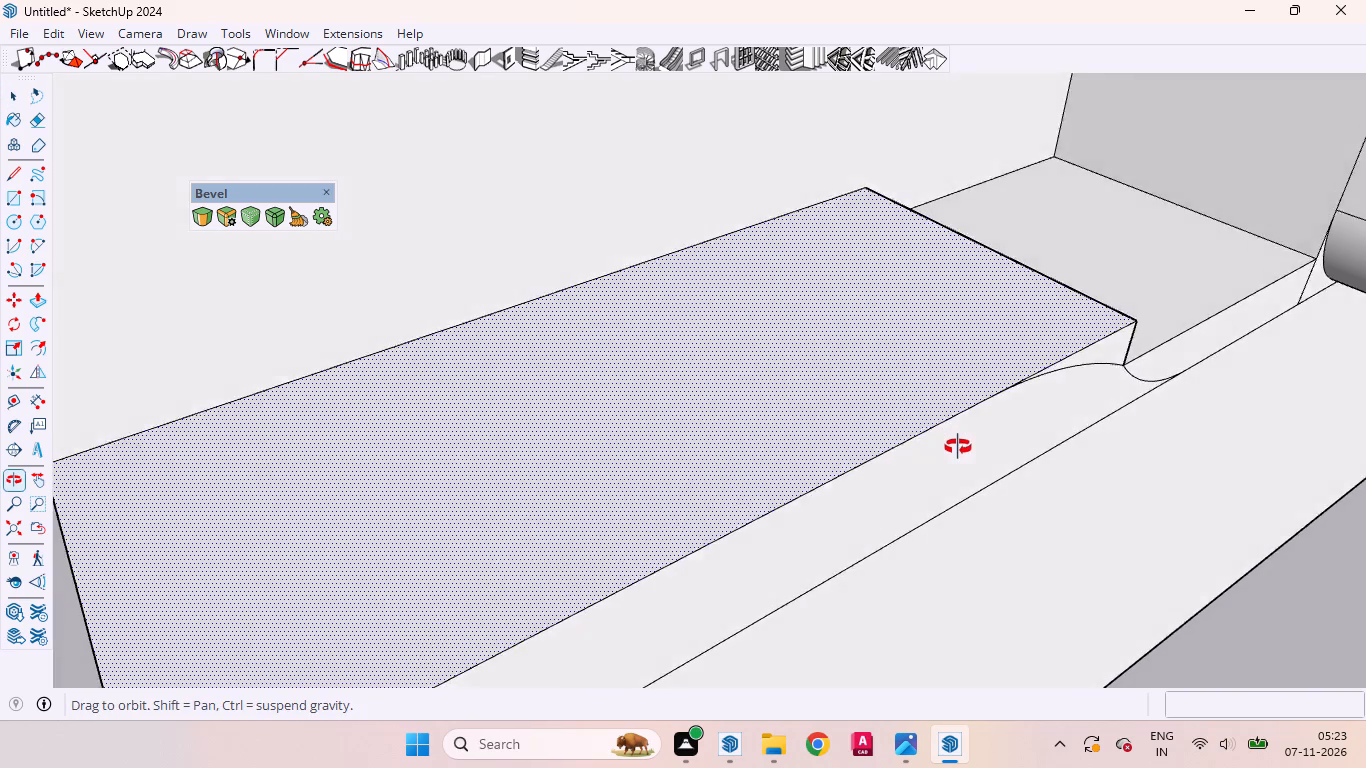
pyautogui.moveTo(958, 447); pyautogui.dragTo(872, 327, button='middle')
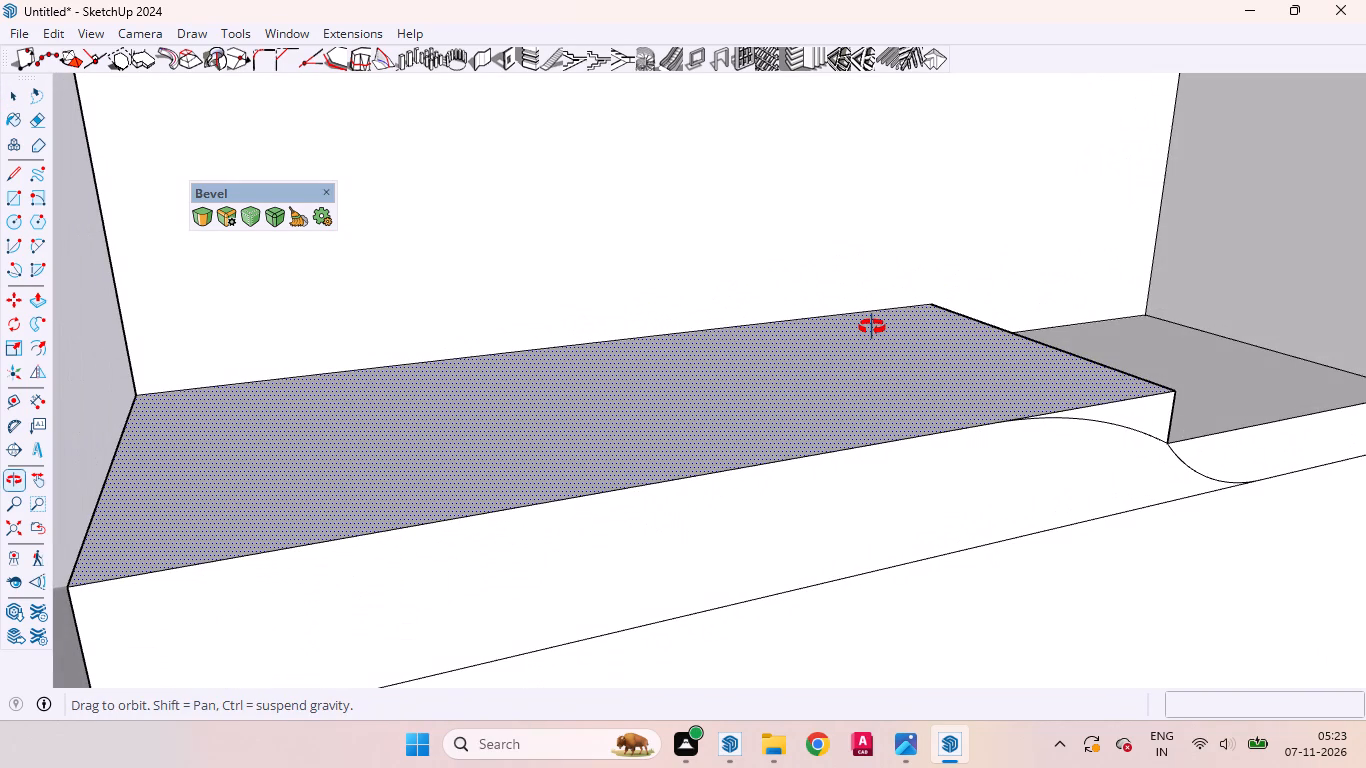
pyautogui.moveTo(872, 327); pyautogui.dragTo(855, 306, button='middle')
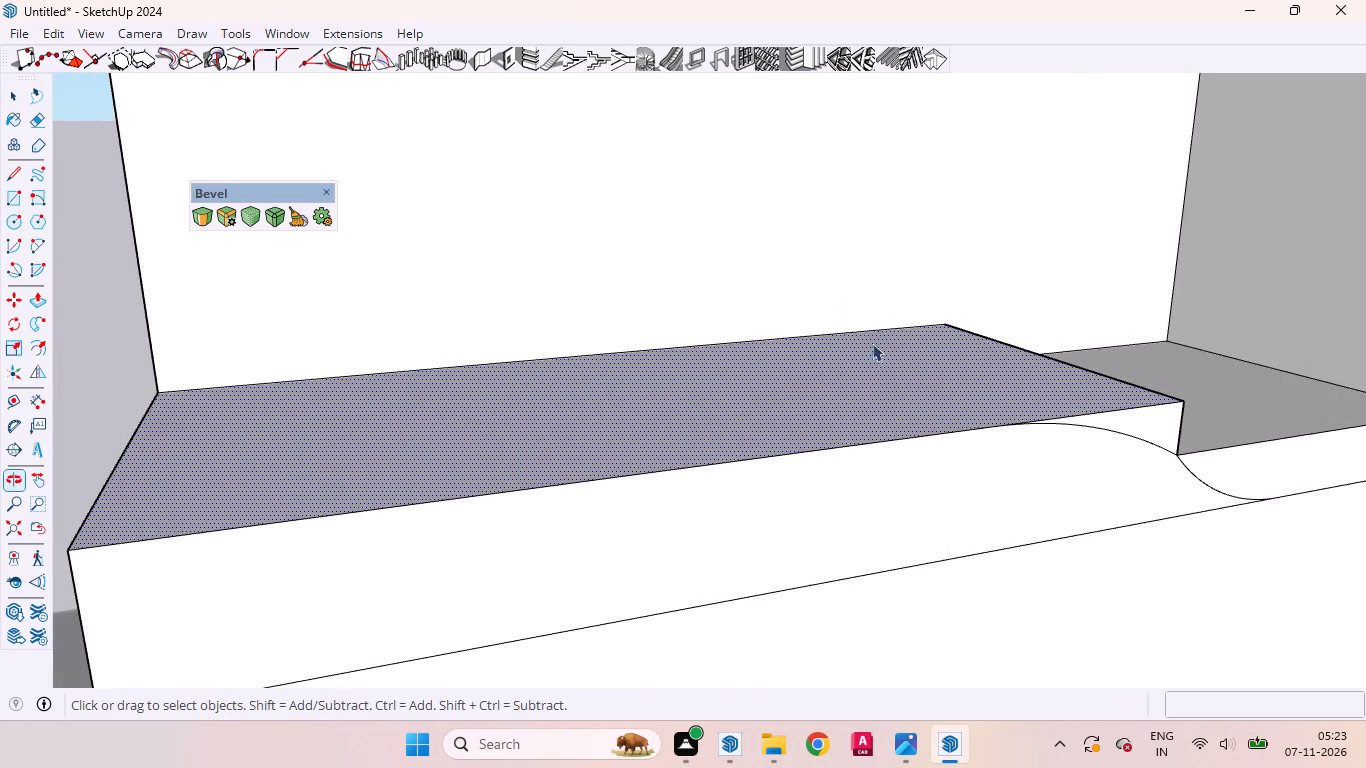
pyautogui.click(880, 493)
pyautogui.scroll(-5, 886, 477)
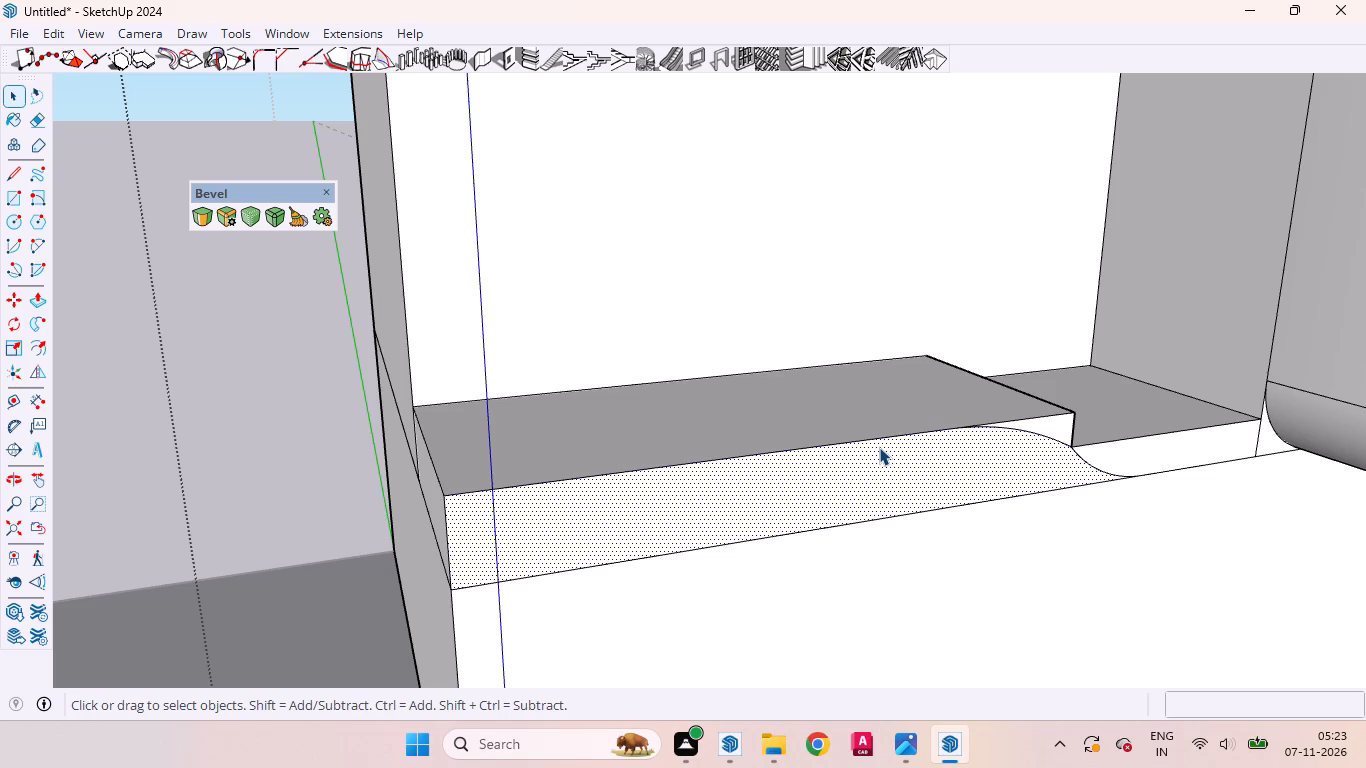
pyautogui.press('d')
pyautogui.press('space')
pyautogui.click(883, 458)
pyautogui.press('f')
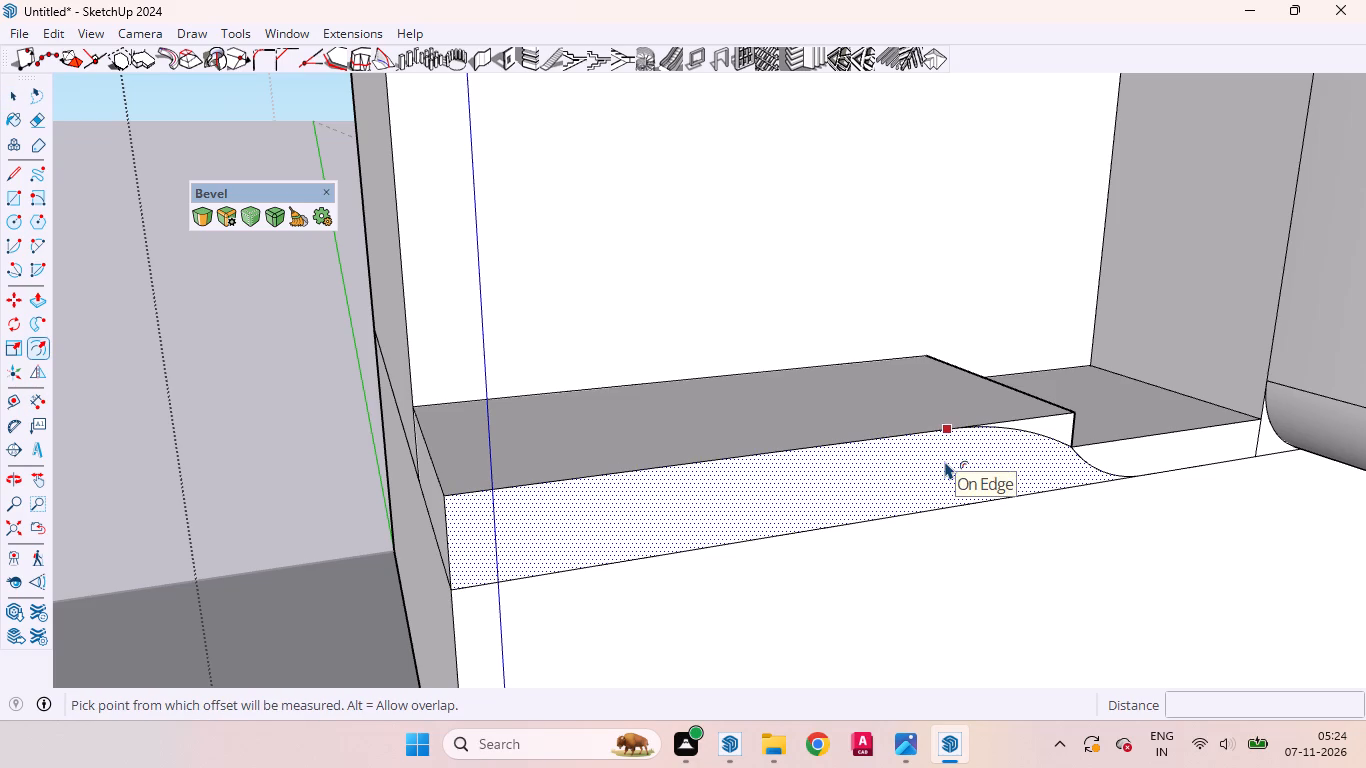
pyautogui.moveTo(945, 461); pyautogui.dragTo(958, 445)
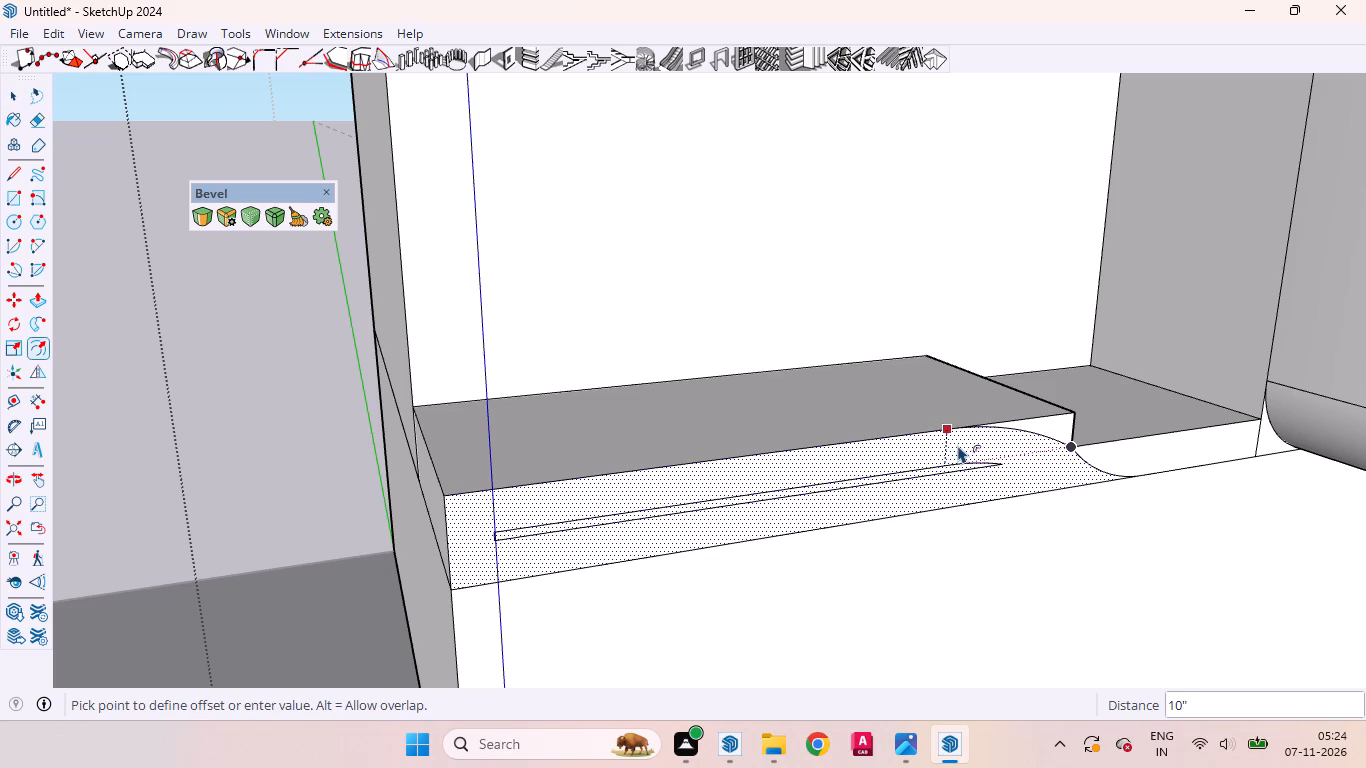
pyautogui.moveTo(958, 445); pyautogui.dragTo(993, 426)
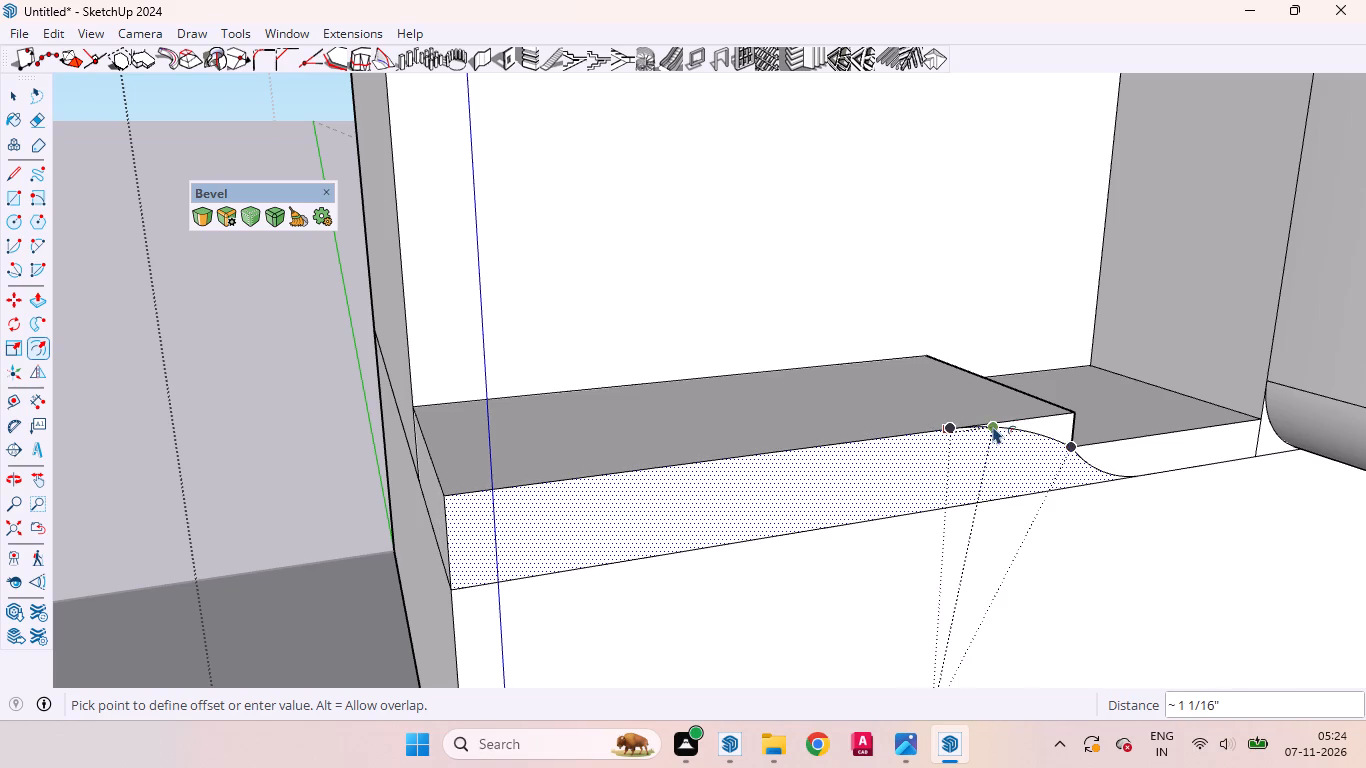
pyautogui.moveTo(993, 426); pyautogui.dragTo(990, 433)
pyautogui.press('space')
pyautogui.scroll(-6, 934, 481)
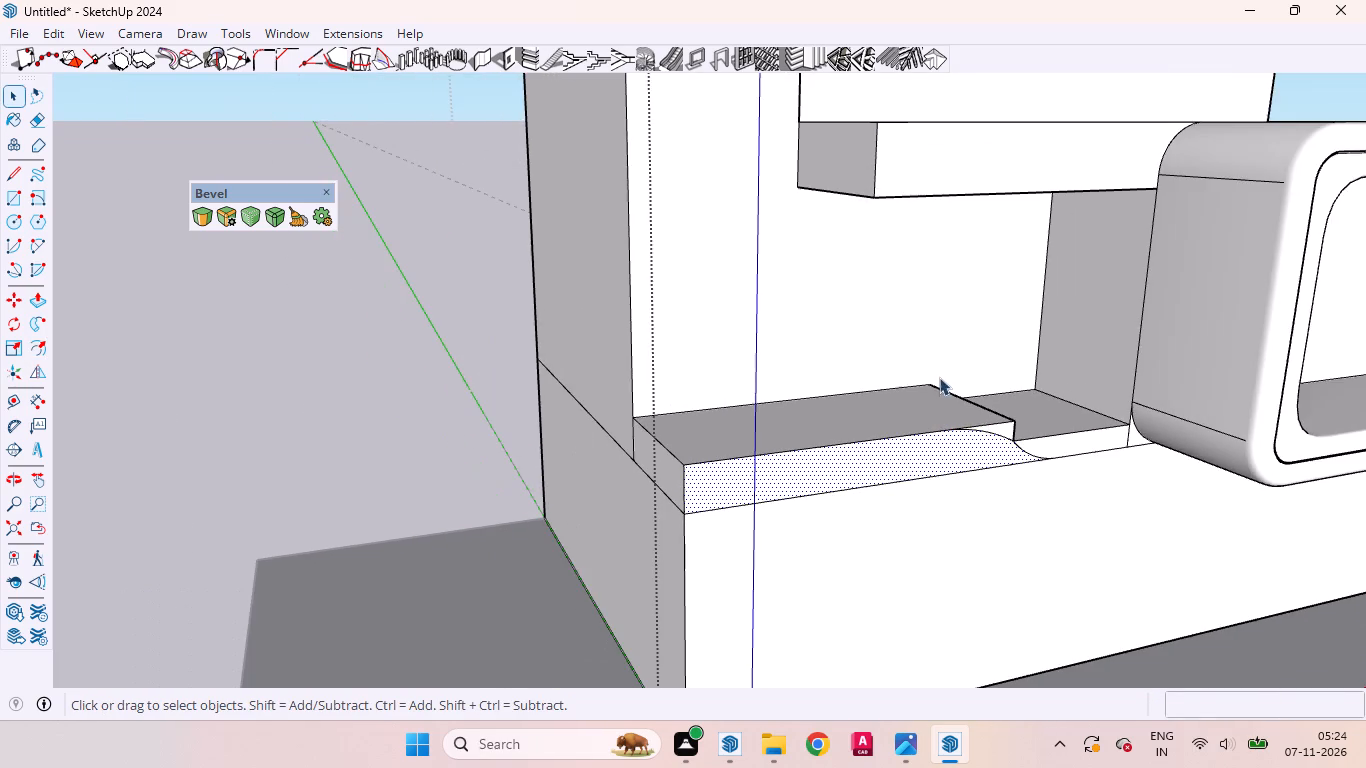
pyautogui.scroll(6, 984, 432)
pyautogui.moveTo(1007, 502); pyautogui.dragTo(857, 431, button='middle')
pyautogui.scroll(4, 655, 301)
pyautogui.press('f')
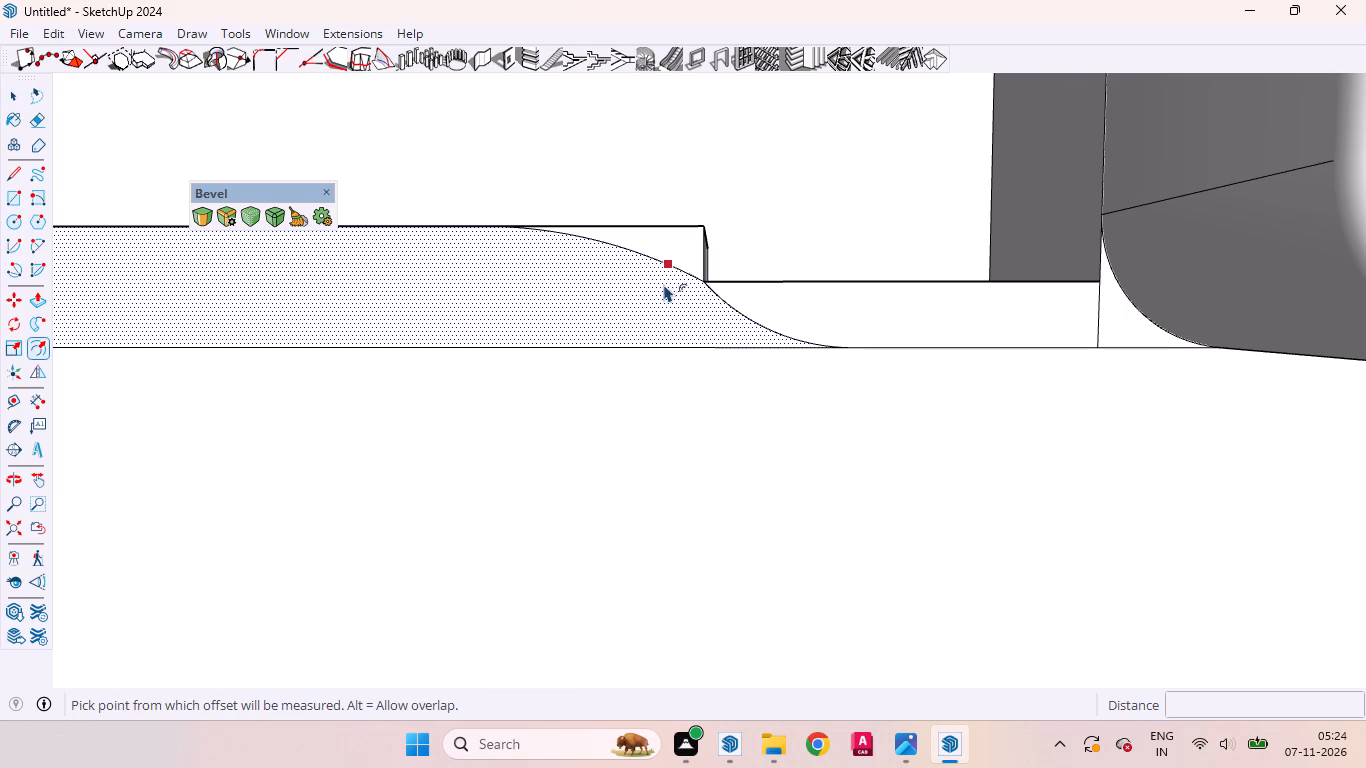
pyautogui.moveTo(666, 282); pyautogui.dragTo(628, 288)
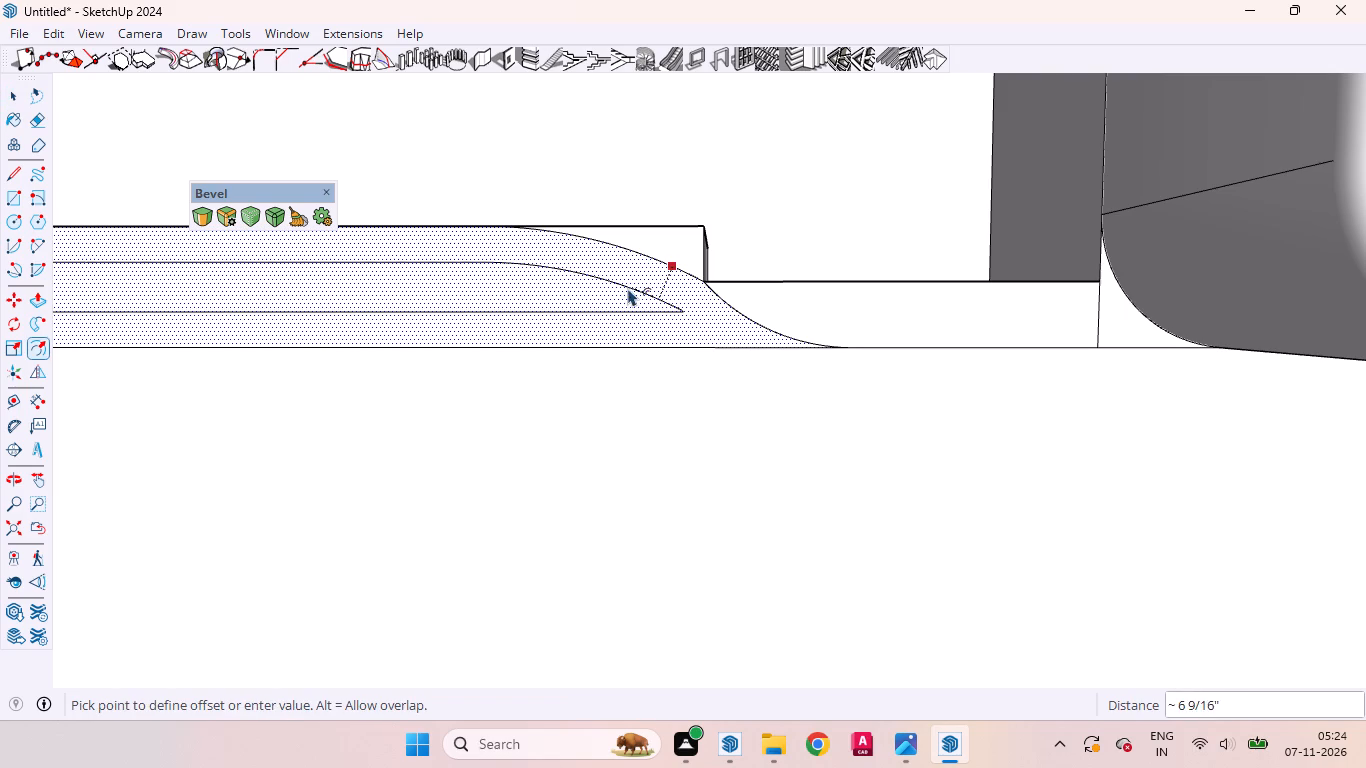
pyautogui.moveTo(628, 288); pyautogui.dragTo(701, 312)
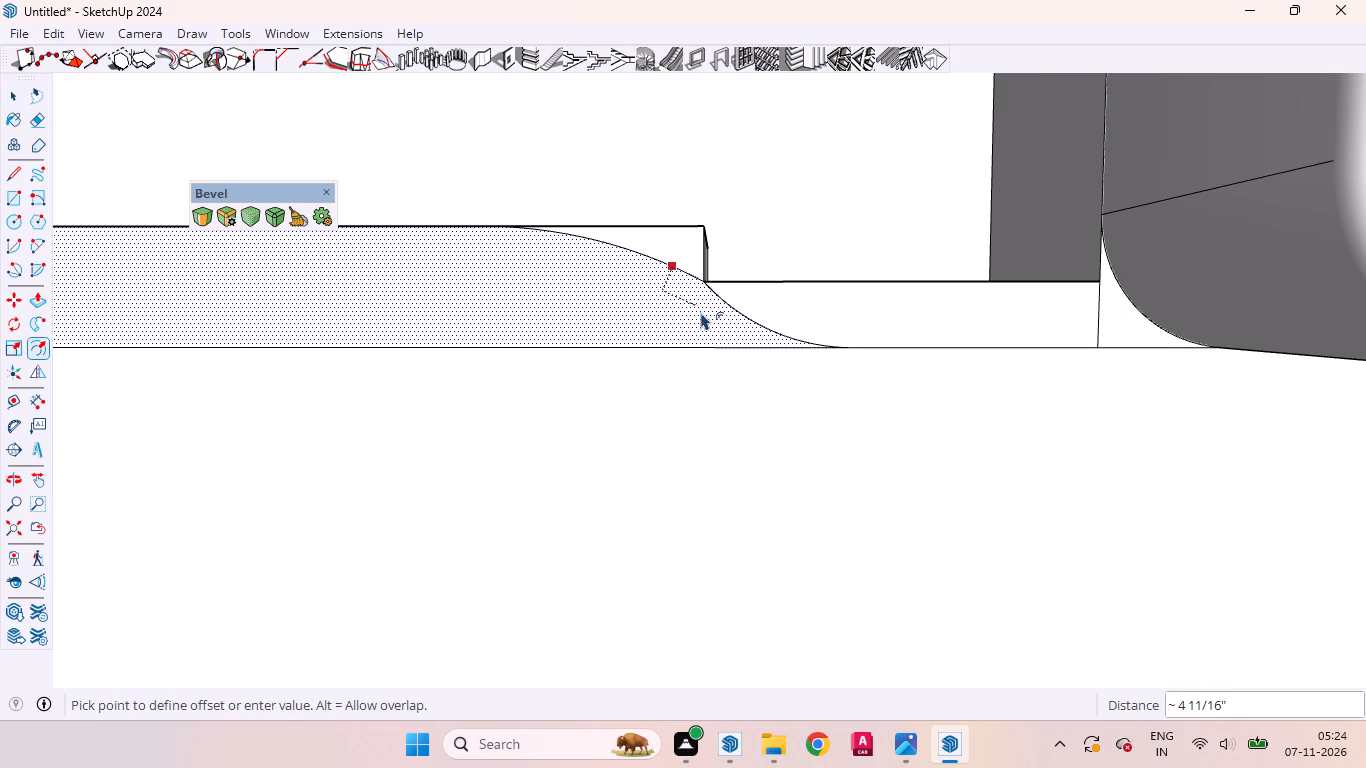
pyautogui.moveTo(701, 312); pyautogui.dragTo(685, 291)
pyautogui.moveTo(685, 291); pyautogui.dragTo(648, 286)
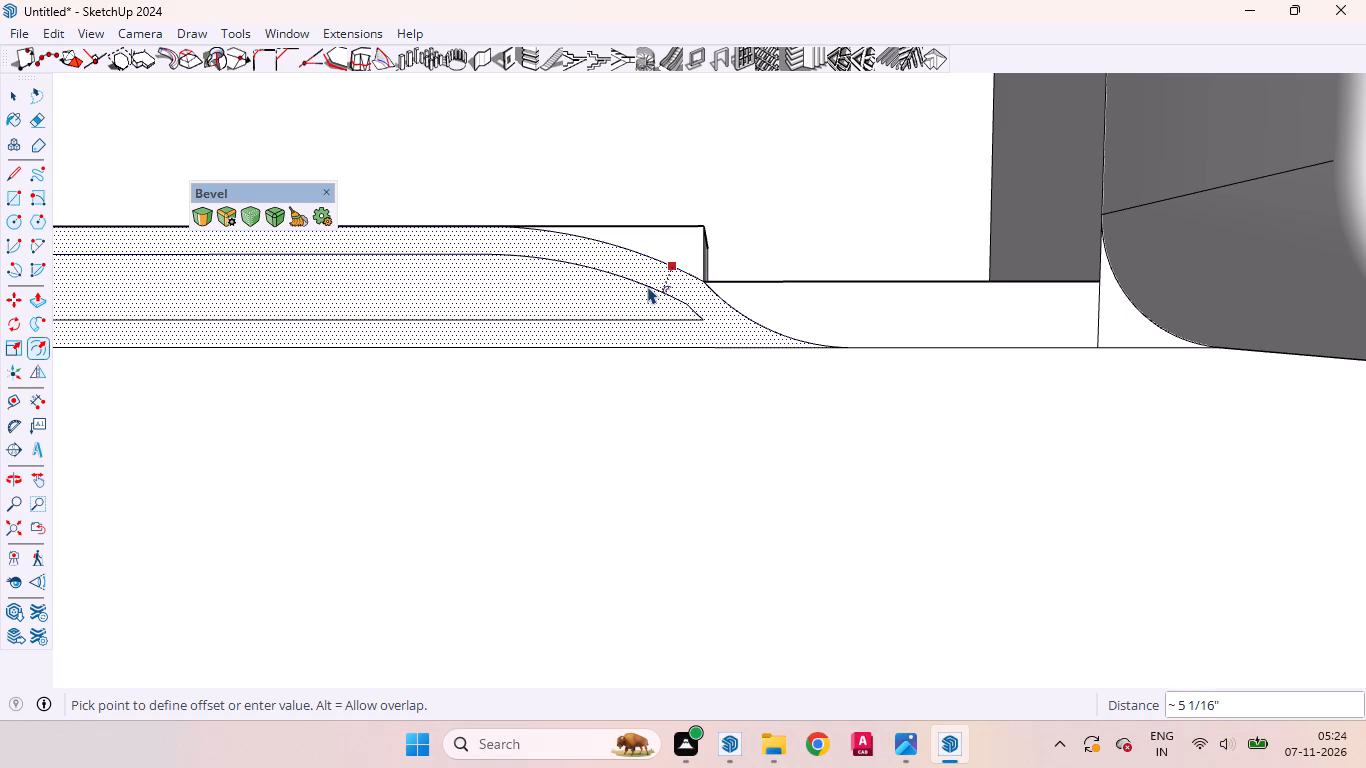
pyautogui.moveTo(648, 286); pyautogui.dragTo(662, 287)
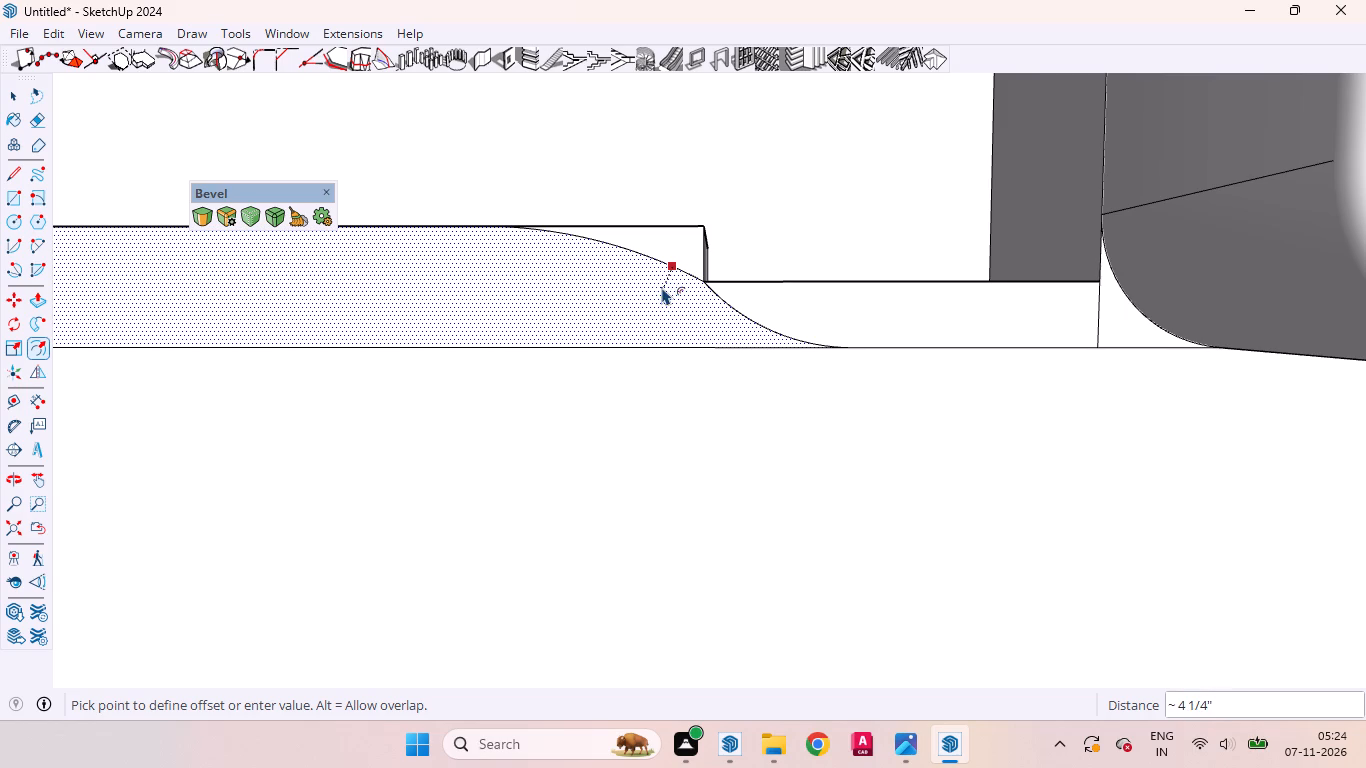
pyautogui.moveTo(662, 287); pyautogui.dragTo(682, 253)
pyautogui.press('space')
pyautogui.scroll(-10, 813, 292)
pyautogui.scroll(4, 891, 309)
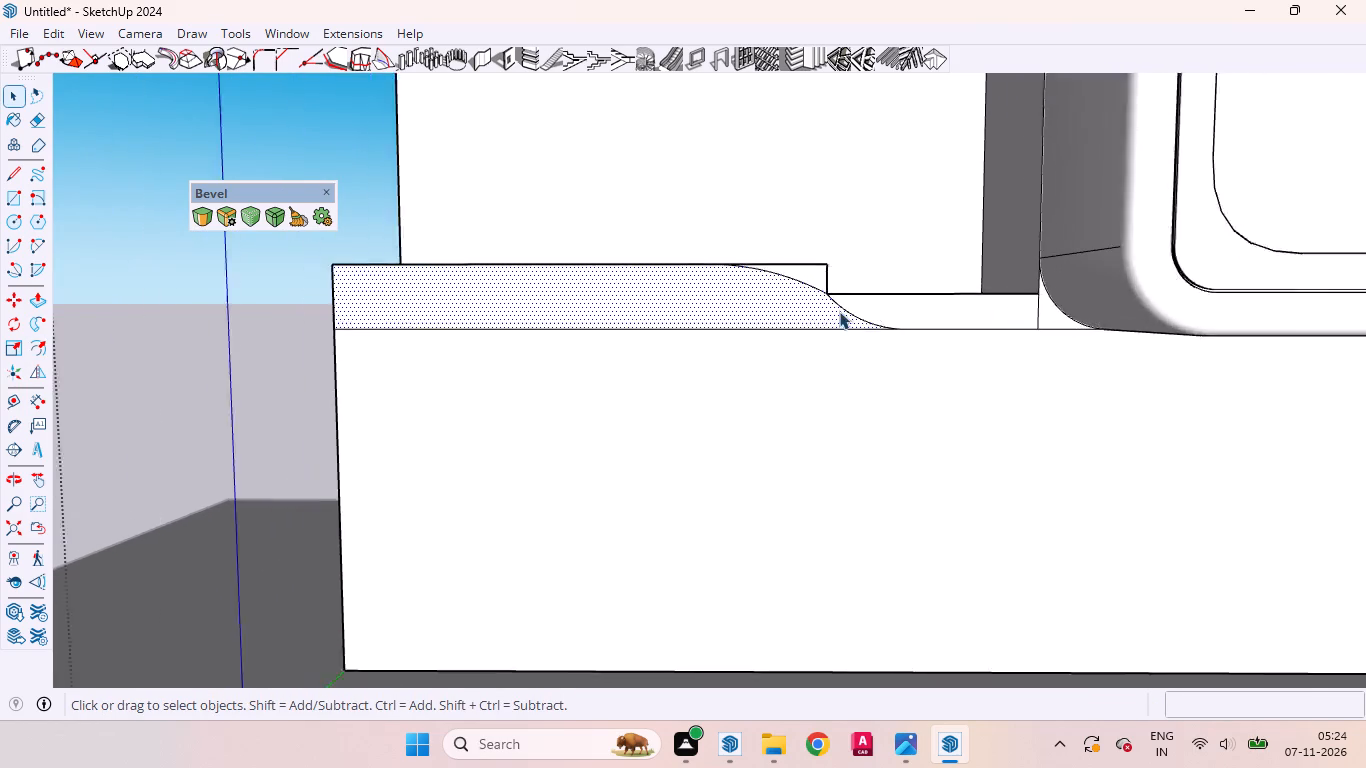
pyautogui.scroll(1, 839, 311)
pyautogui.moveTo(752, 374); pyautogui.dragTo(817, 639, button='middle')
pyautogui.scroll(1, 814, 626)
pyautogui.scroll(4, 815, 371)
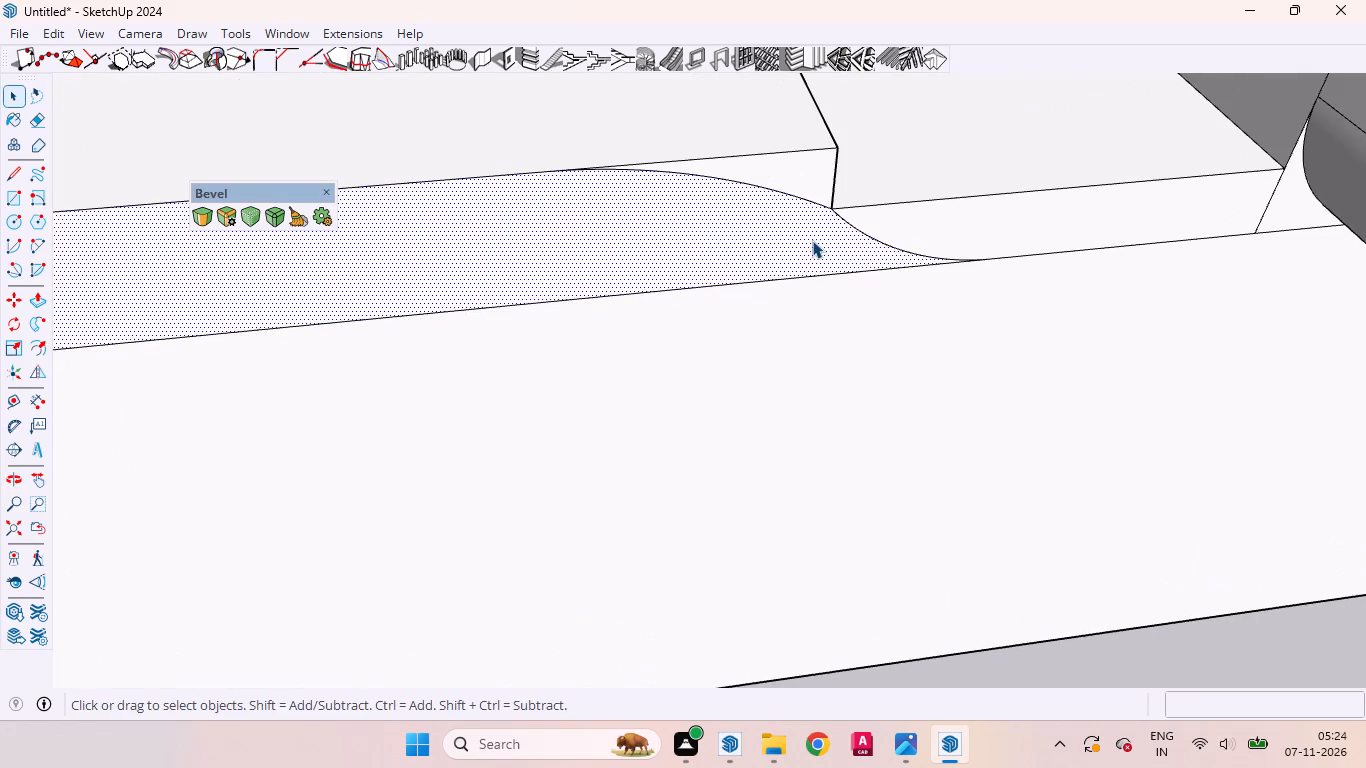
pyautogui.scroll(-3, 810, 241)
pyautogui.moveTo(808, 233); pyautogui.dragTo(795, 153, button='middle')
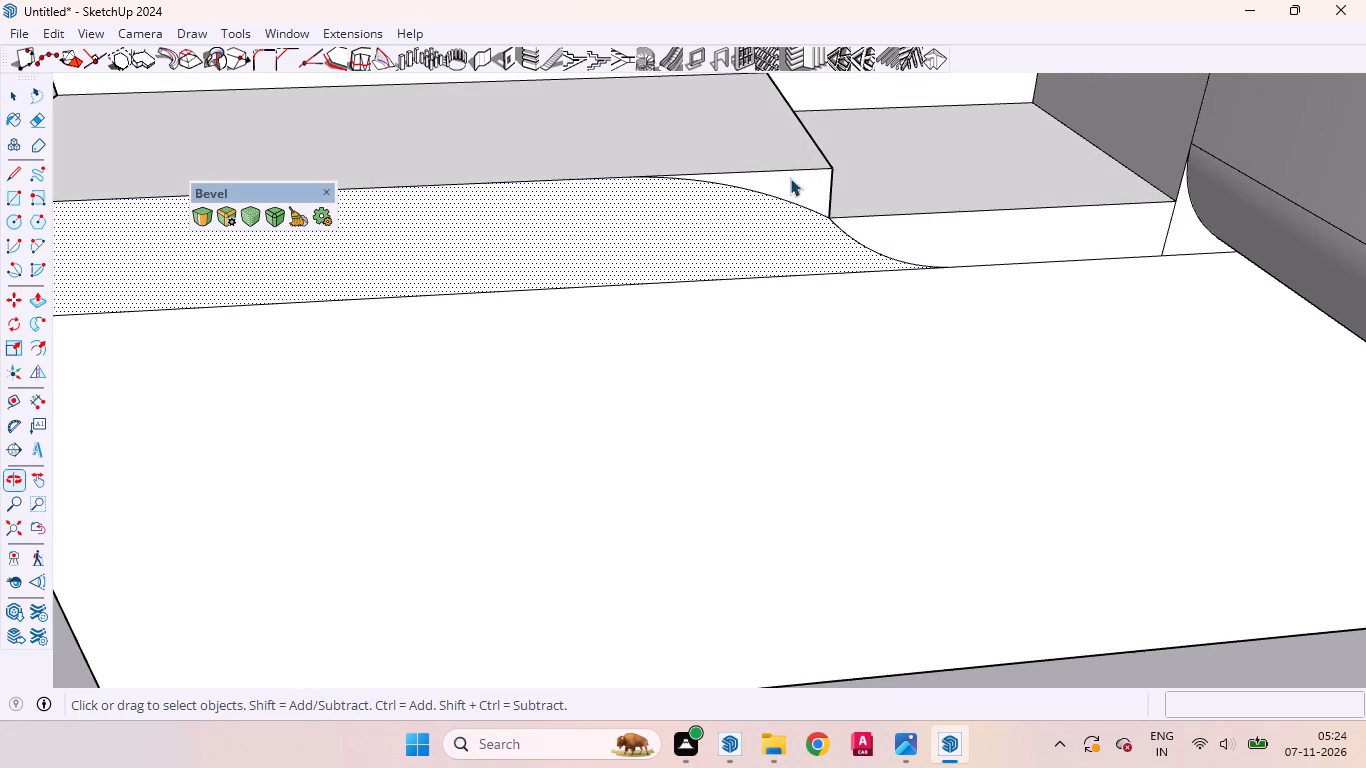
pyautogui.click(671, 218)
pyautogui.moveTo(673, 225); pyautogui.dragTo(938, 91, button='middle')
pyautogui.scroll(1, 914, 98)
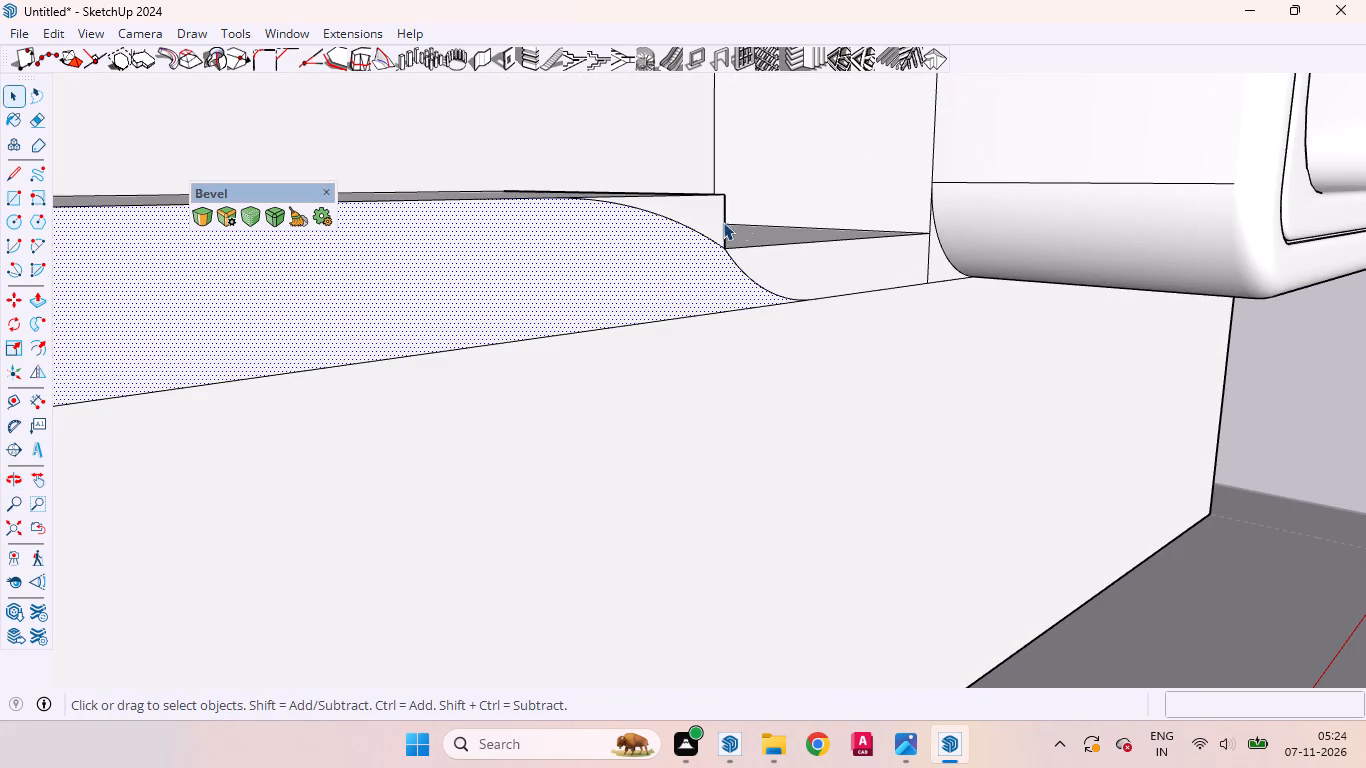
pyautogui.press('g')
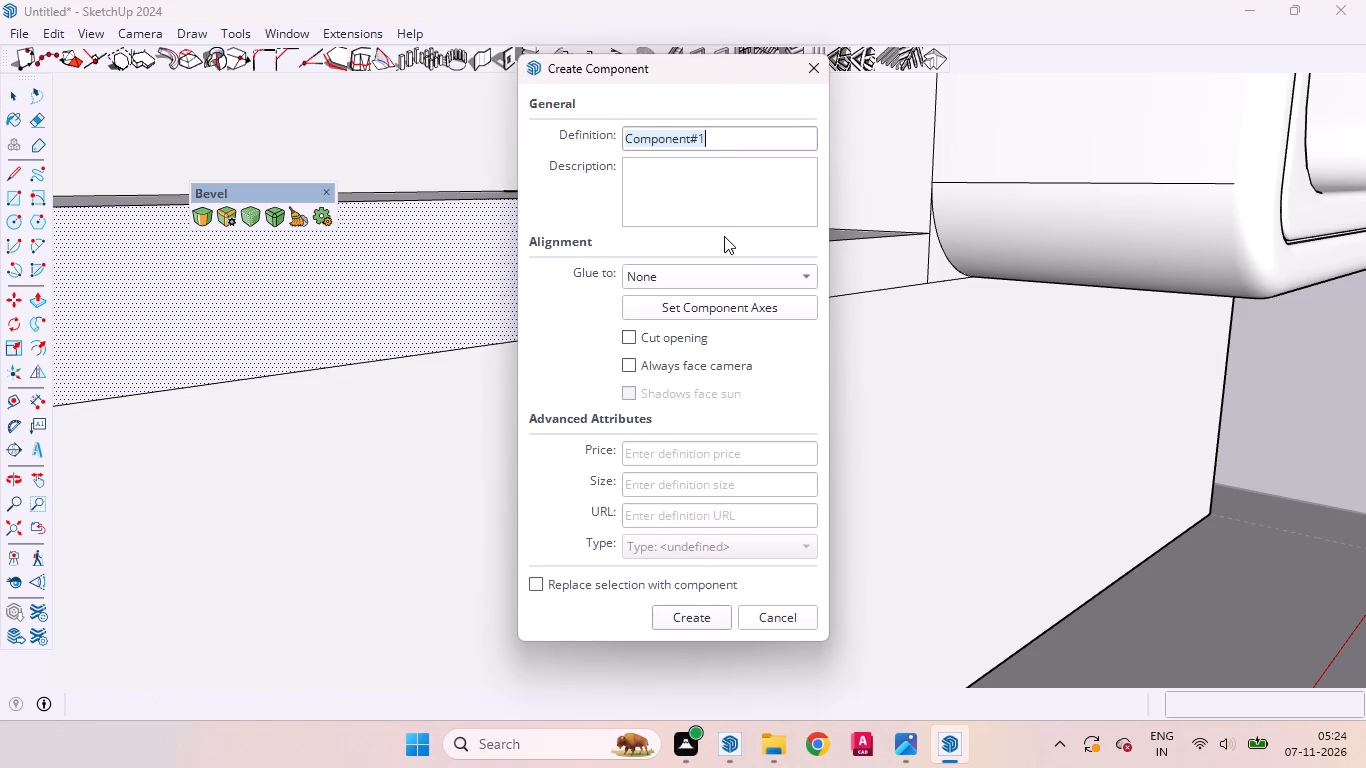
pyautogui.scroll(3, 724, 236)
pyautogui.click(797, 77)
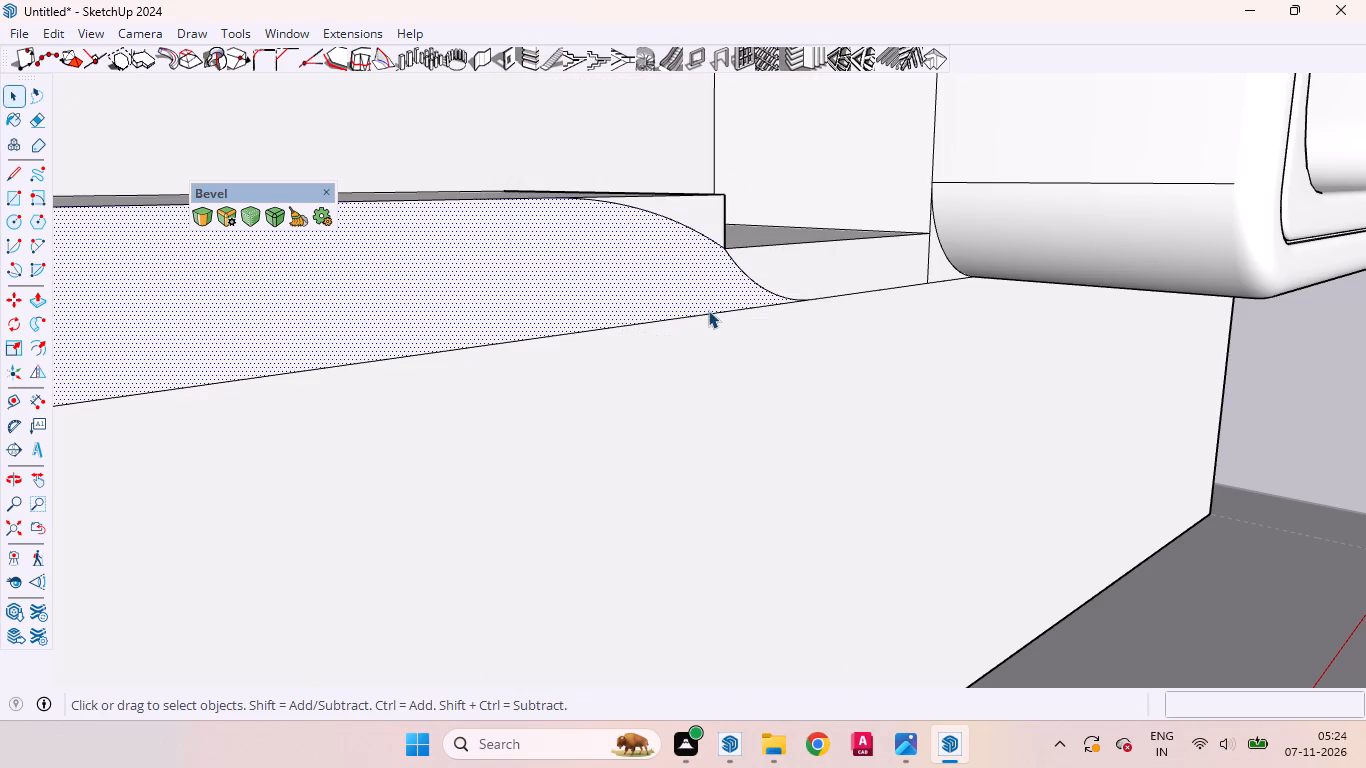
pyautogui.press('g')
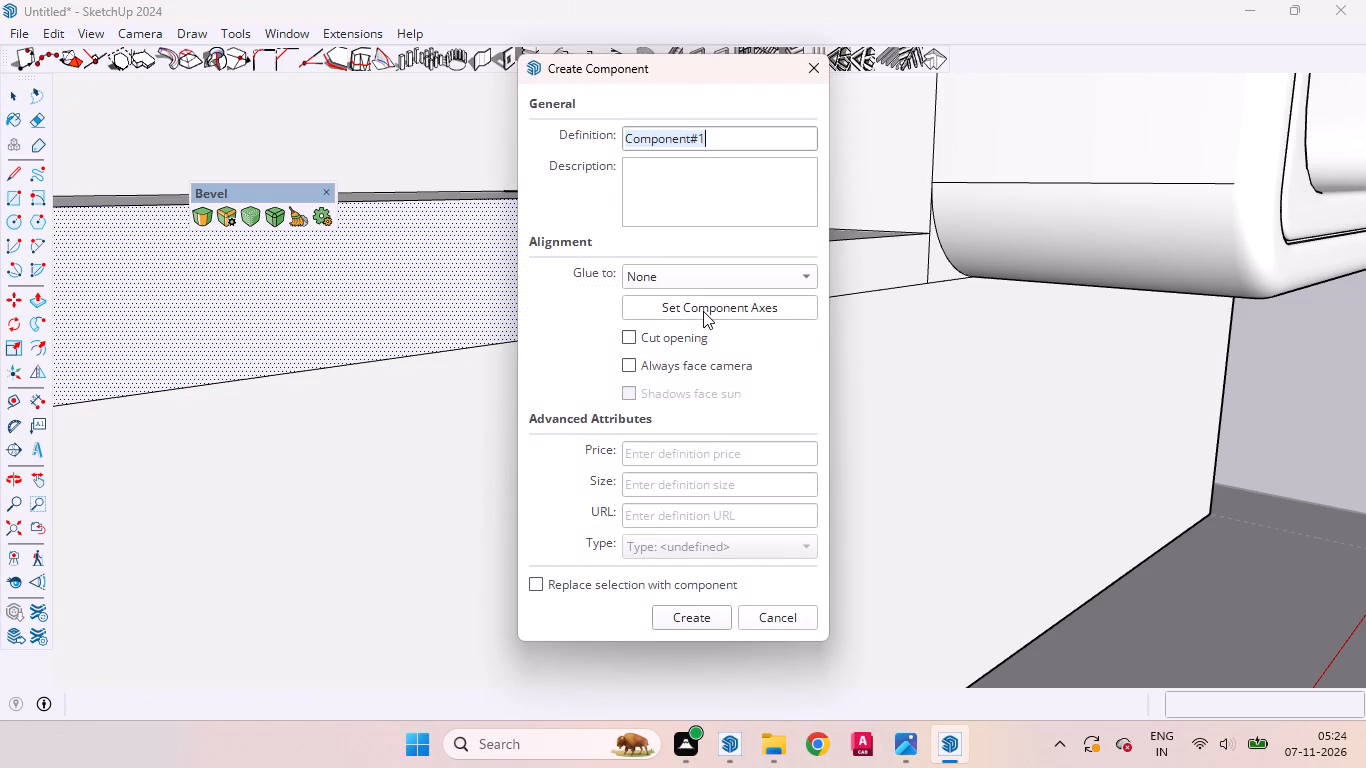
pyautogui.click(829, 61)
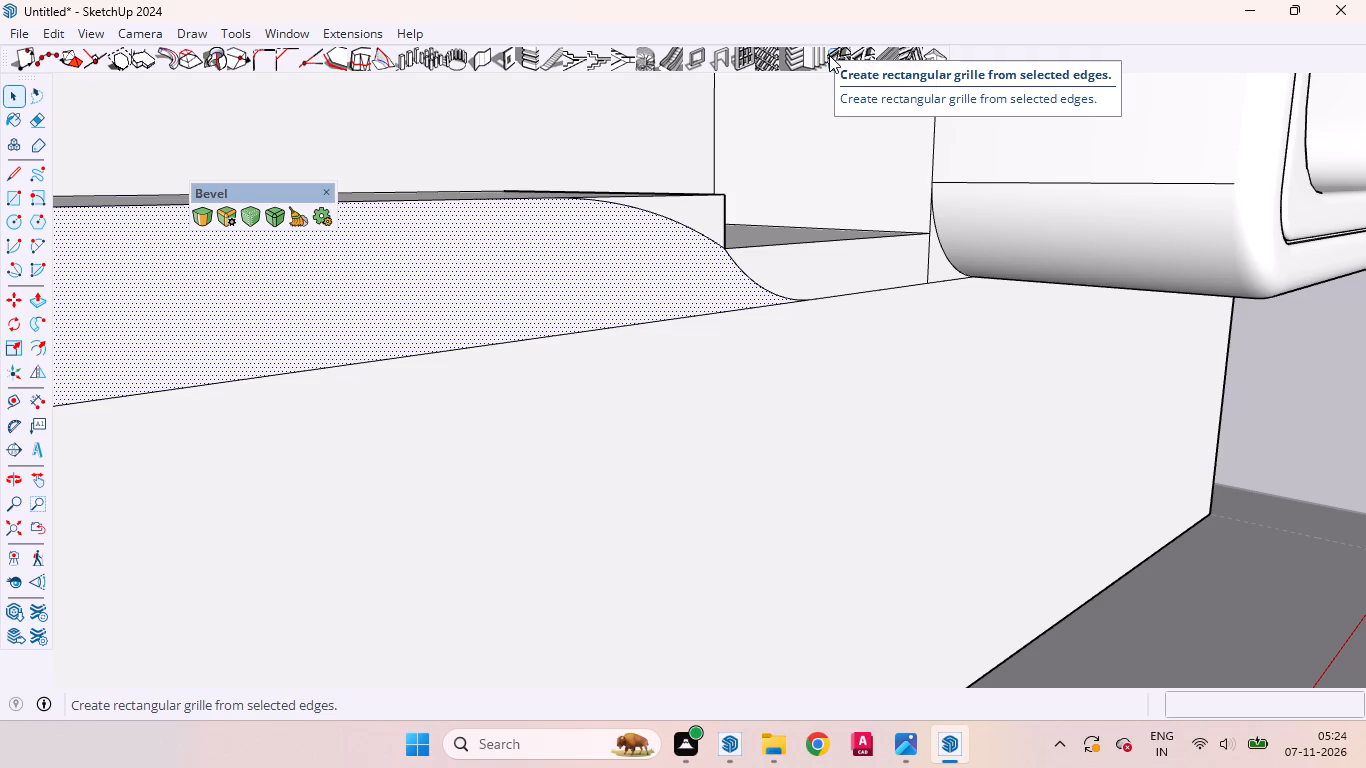
# Offset the outline of the S-curved front face inward by about 5 5/16".
pyautogui.press('f')
pyautogui.moveTo(672, 278); pyautogui.dragTo(480, 250, button='middle')
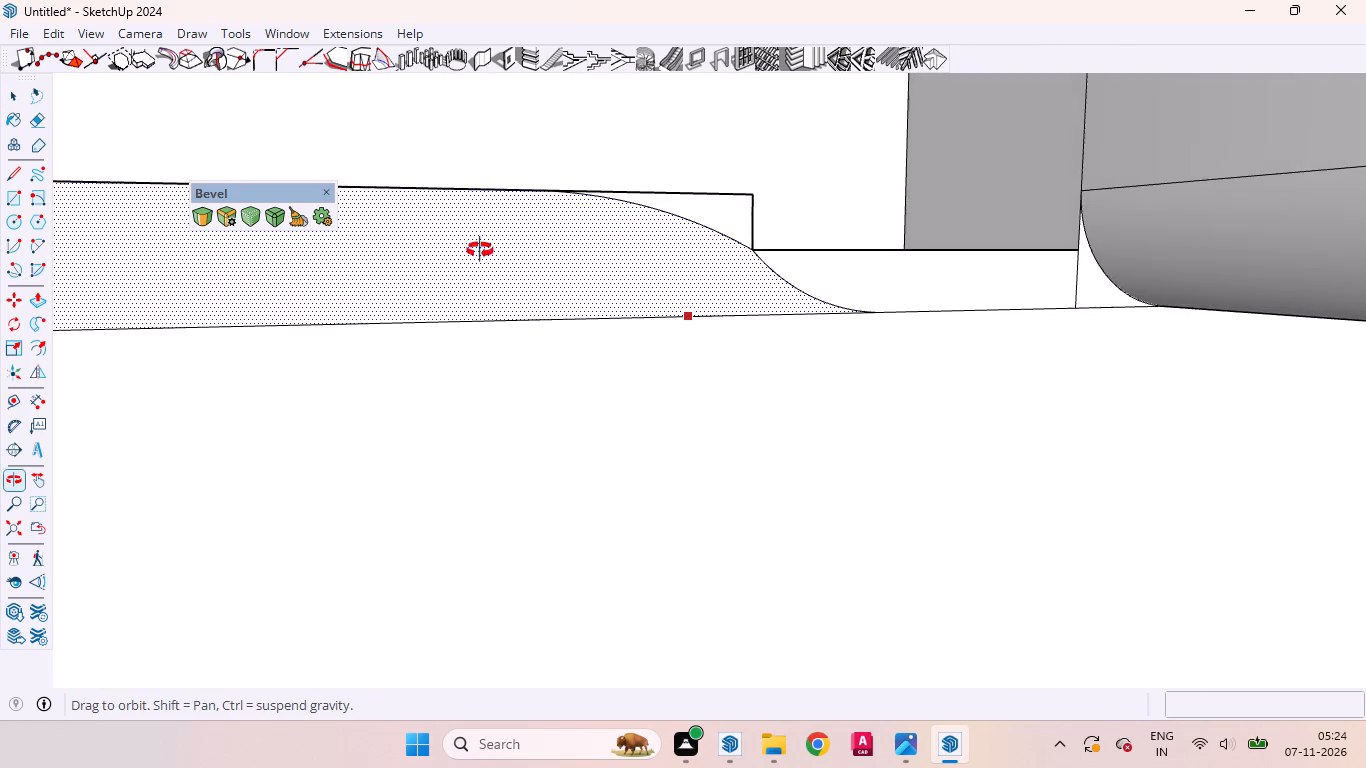
pyautogui.moveTo(480, 250); pyautogui.dragTo(480, 251, button='middle')
pyautogui.scroll(8, 723, 294)
pyautogui.moveTo(736, 221); pyautogui.dragTo(735, 221)
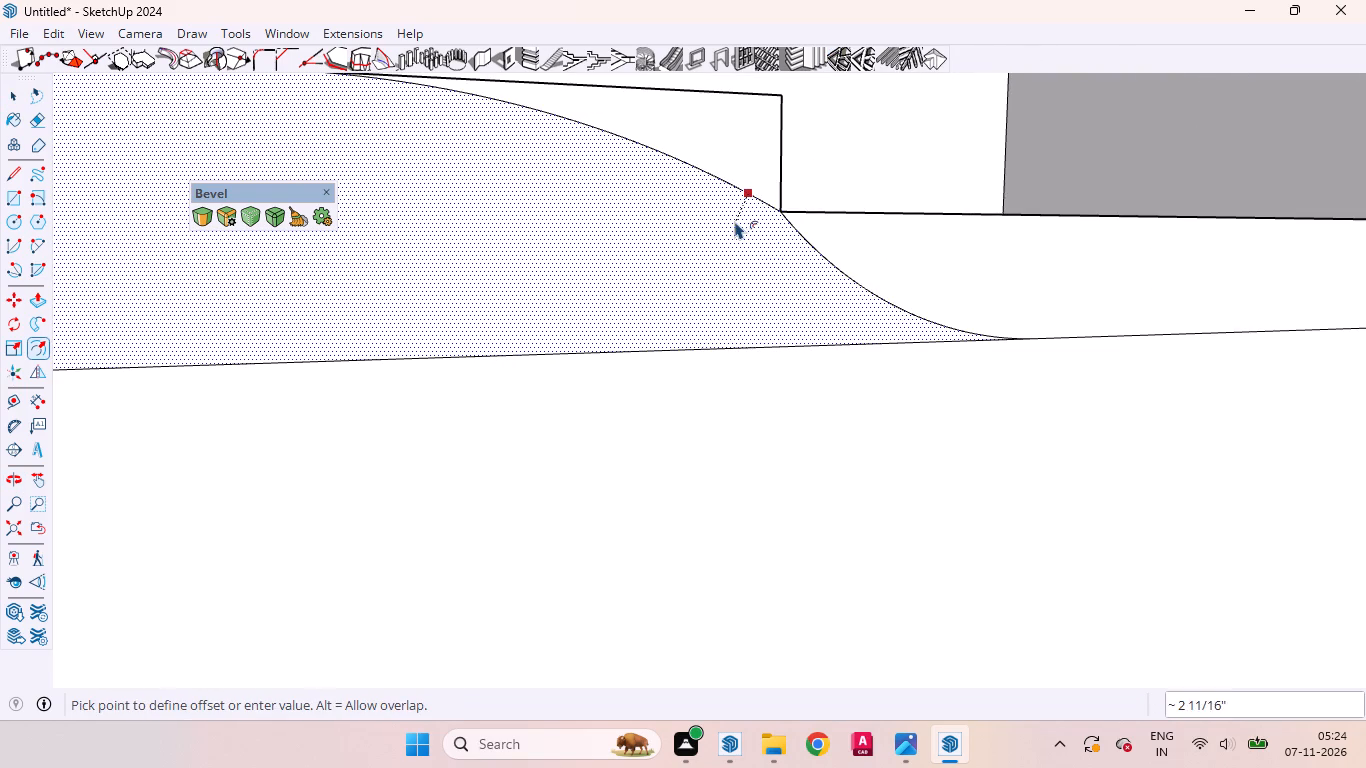
pyautogui.moveTo(735, 221); pyautogui.dragTo(724, 240)
pyautogui.moveTo(724, 240); pyautogui.dragTo(722, 248)
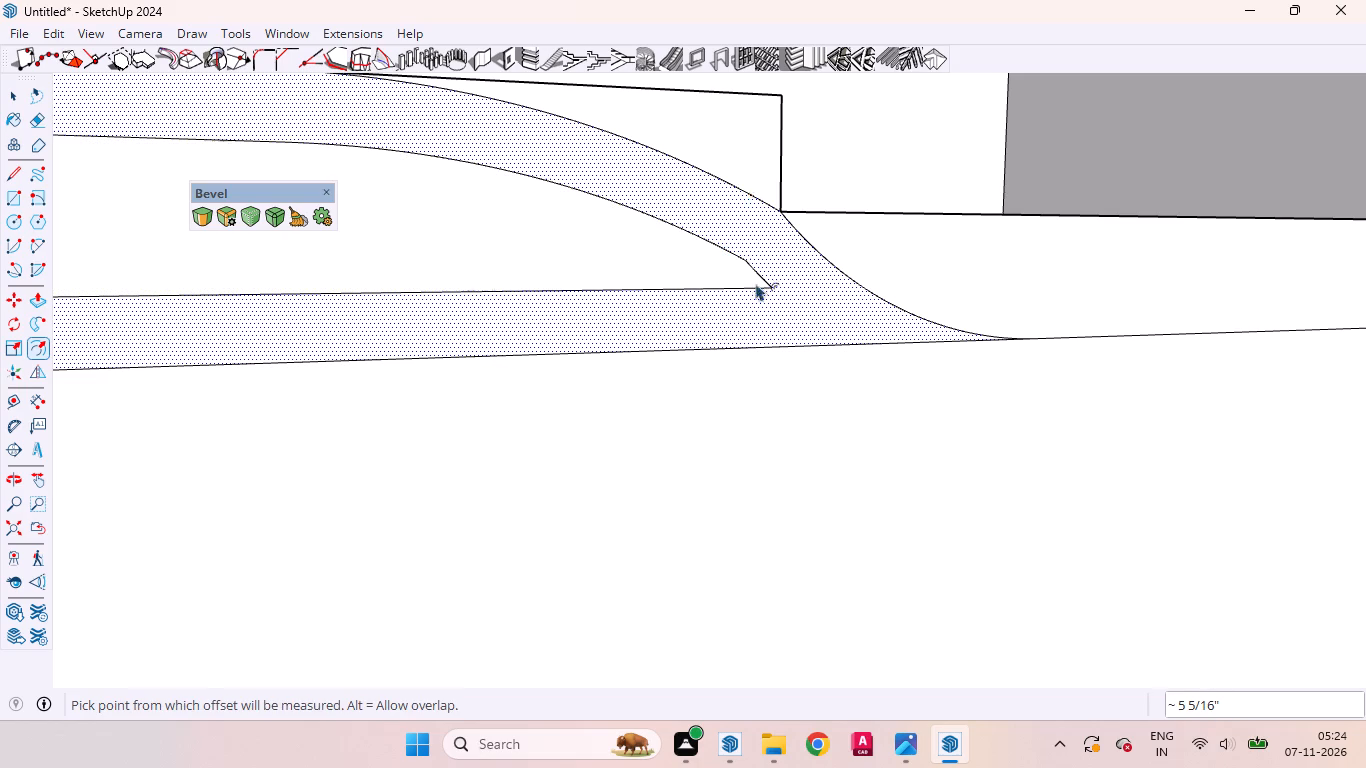
pyautogui.press('space')
pyautogui.scroll(-2, 955, 323)
pyautogui.scroll(1, 966, 321)
pyautogui.scroll(-8, 971, 321)
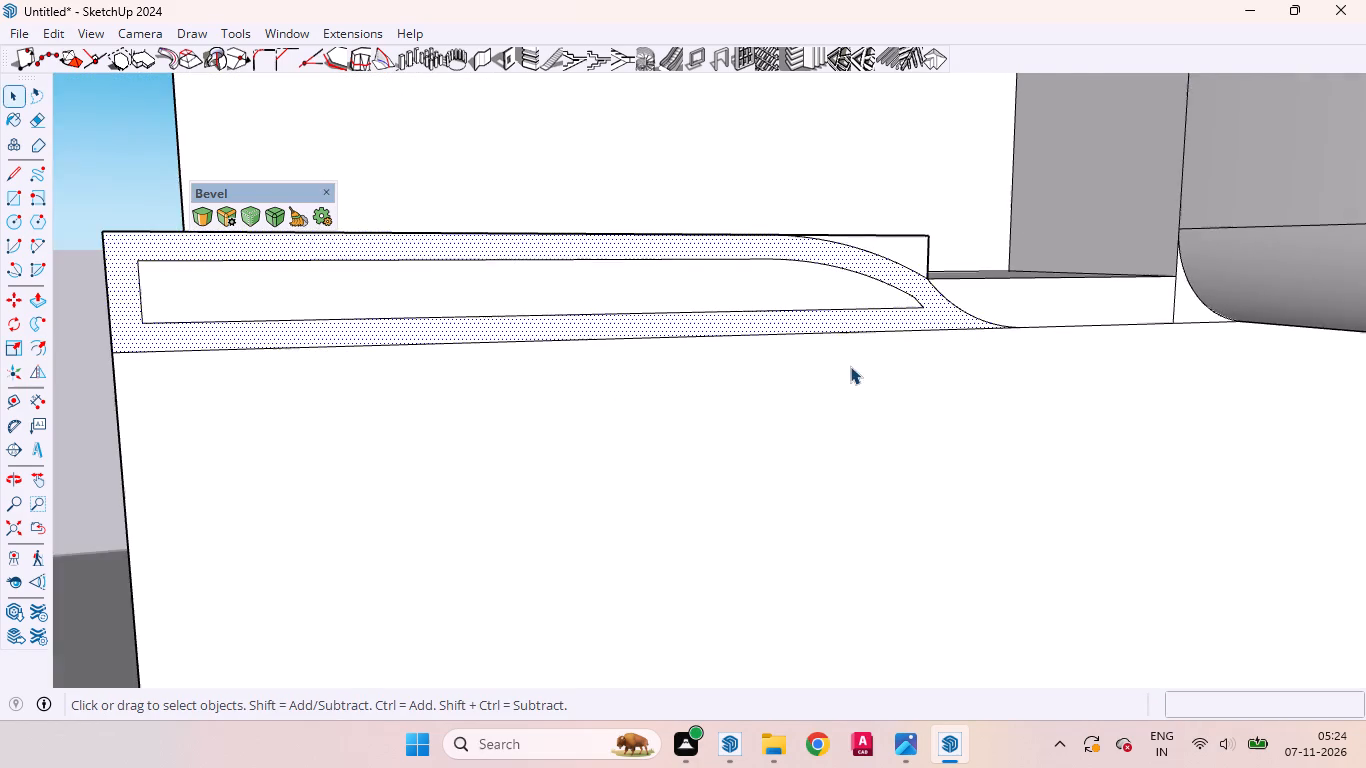
# Move the bottom edge of the inner offset outline down about 3 3/8", closer to the ledge's bottom edge.
pyautogui.scroll(4, 834, 345)
pyautogui.click(838, 295)
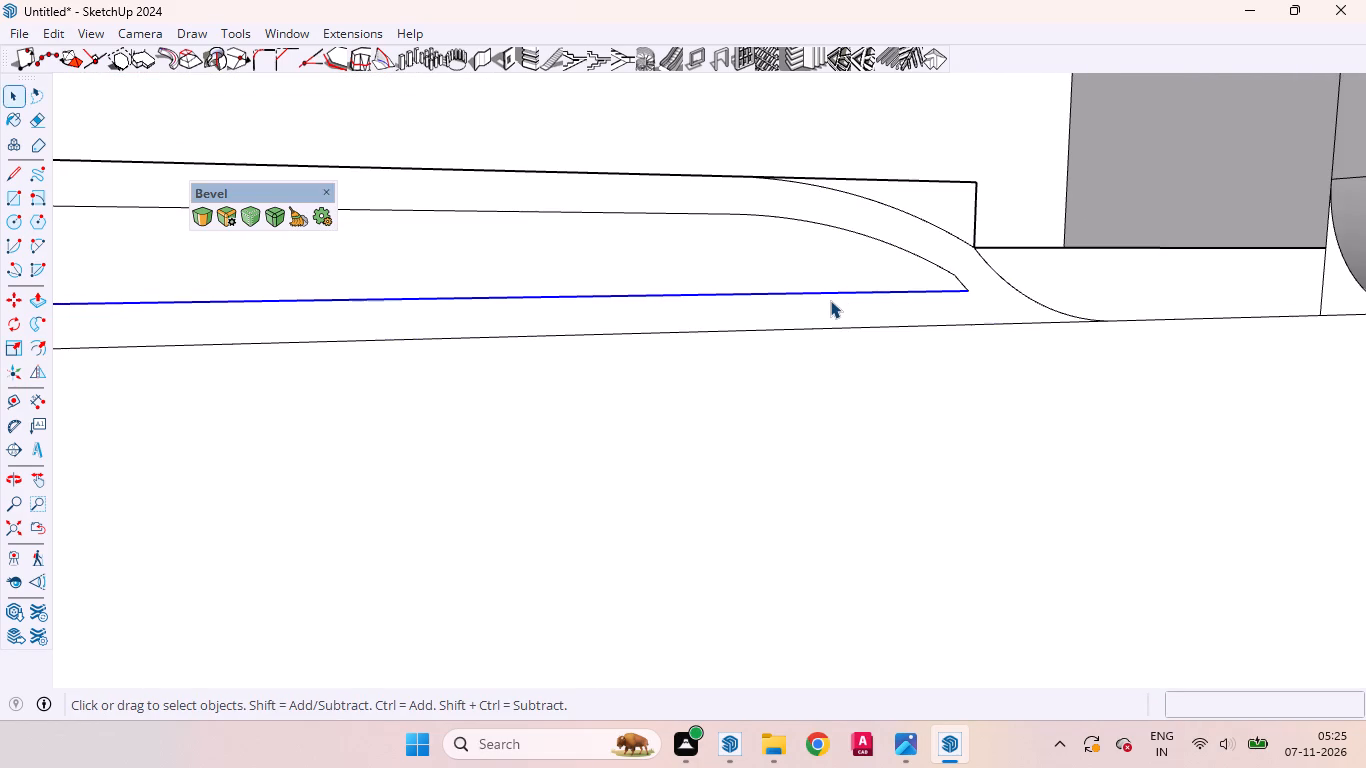
pyautogui.press(',')
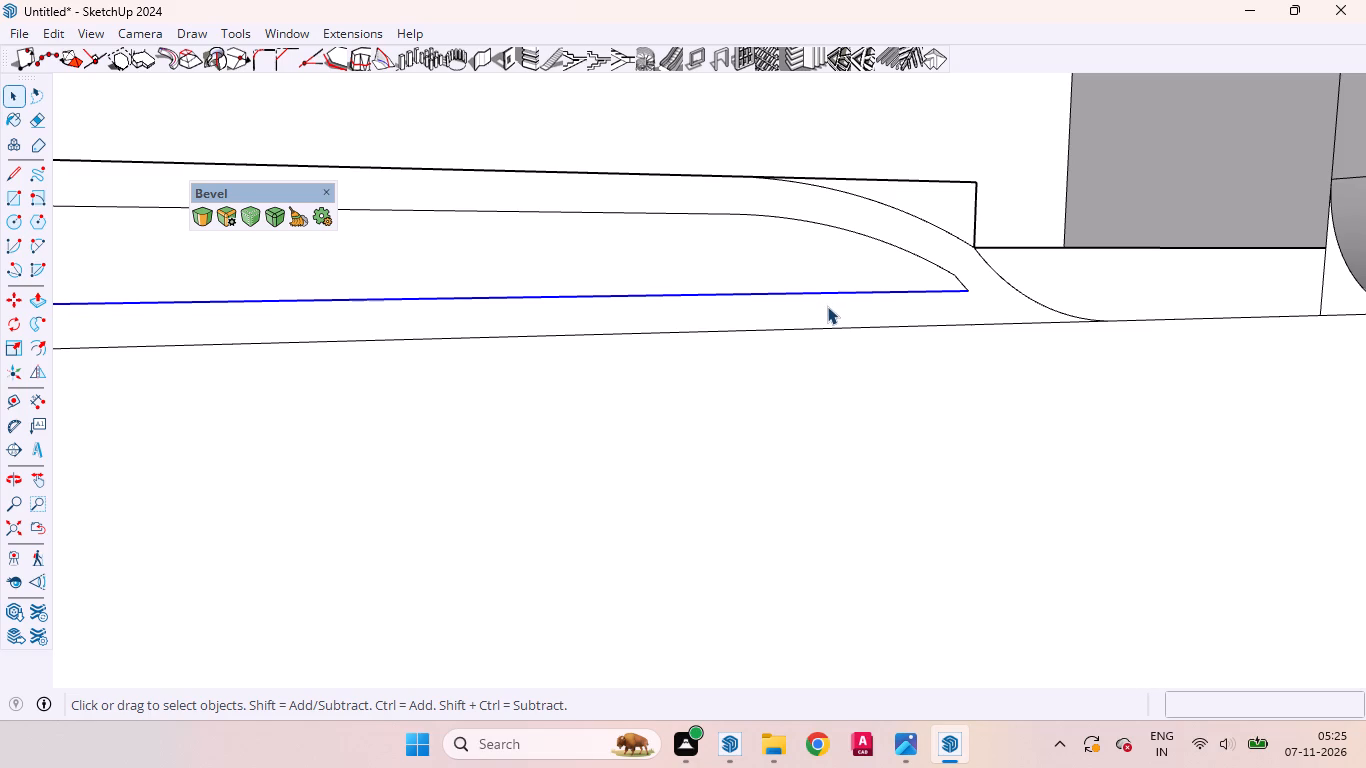
pyautogui.press('m')
pyautogui.click(827, 306)
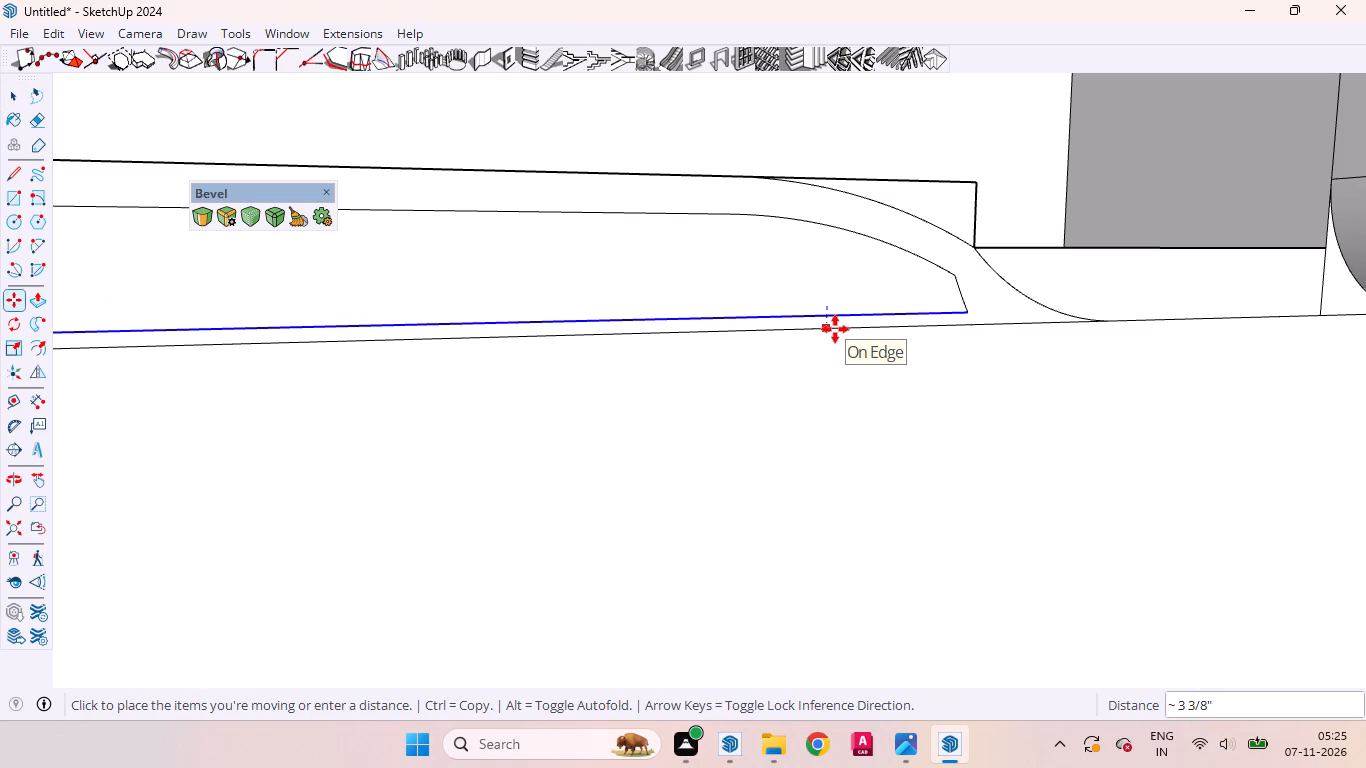
pyautogui.click(835, 331)
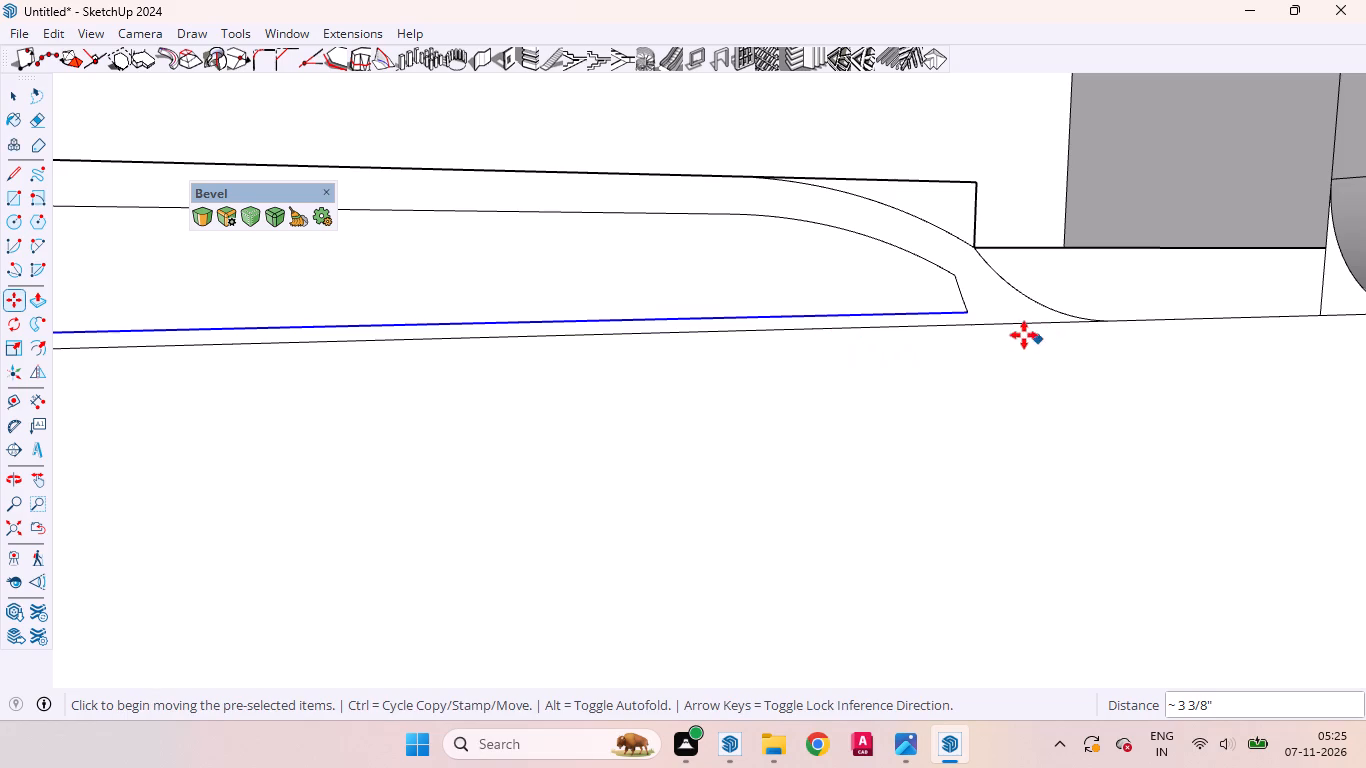
pyautogui.press('space')
# Draw a 6 1/2" line along the red axis from the inner outline's lower corner, extending its bottom edge toward the lower arc.
pyautogui.click(902, 278)
pyautogui.moveTo(941, 338); pyautogui.dragTo(717, 386, button='middle')
pyautogui.scroll(2, 1027, 350)
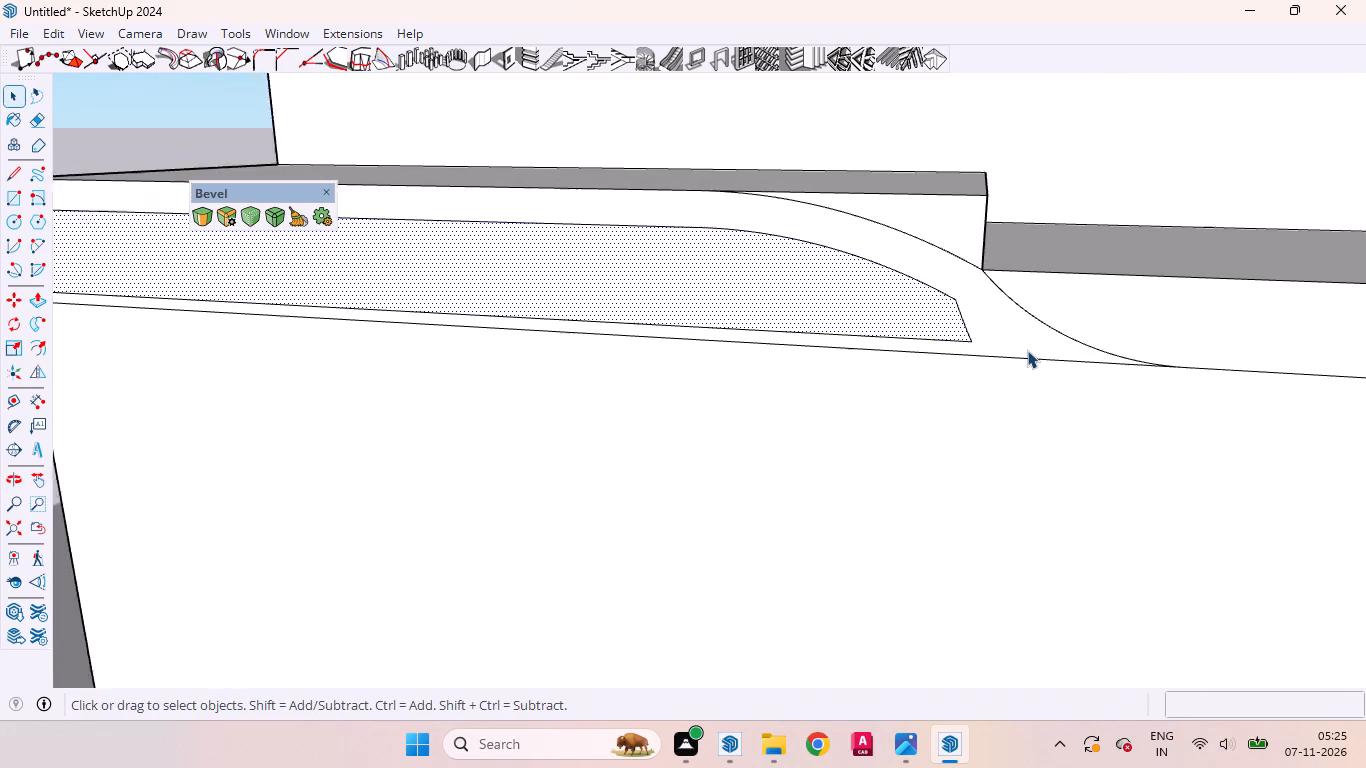
pyautogui.scroll(2, 1027, 350)
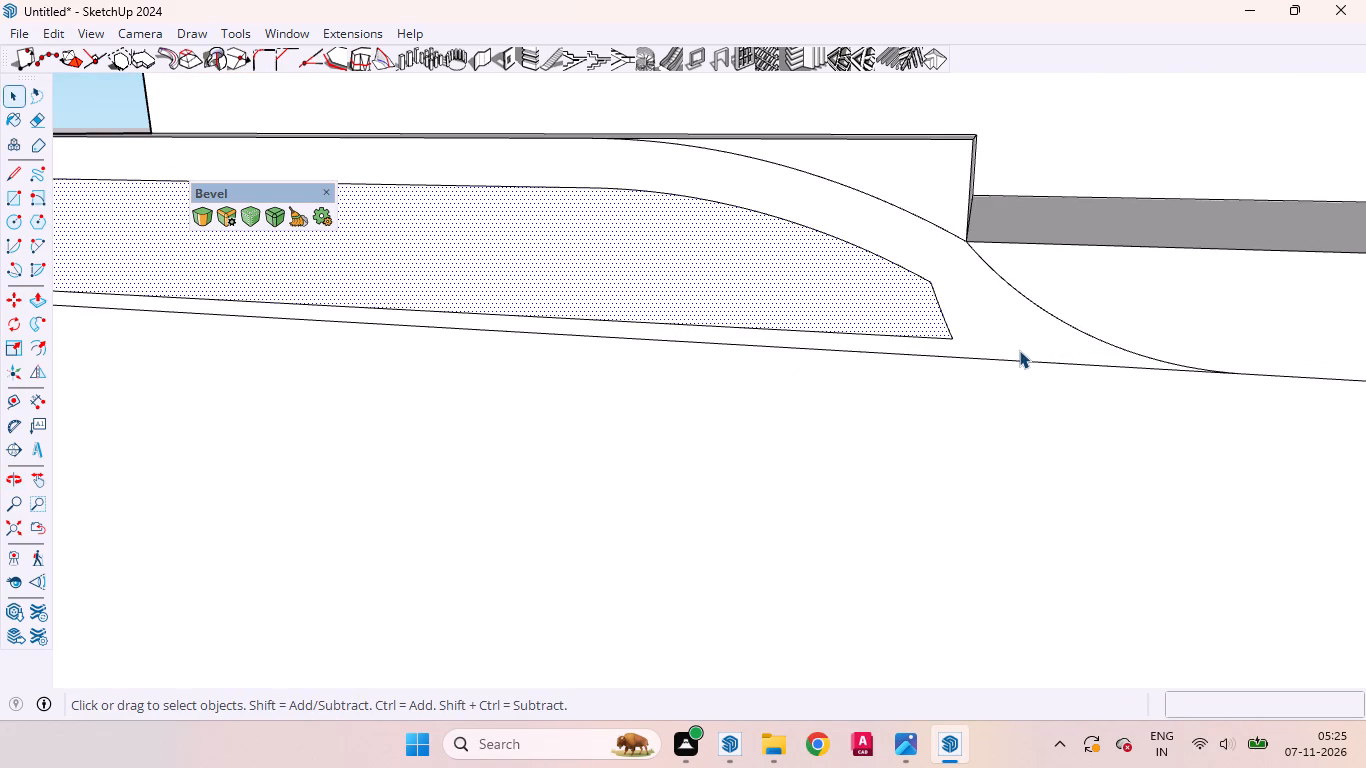
pyautogui.press('l')
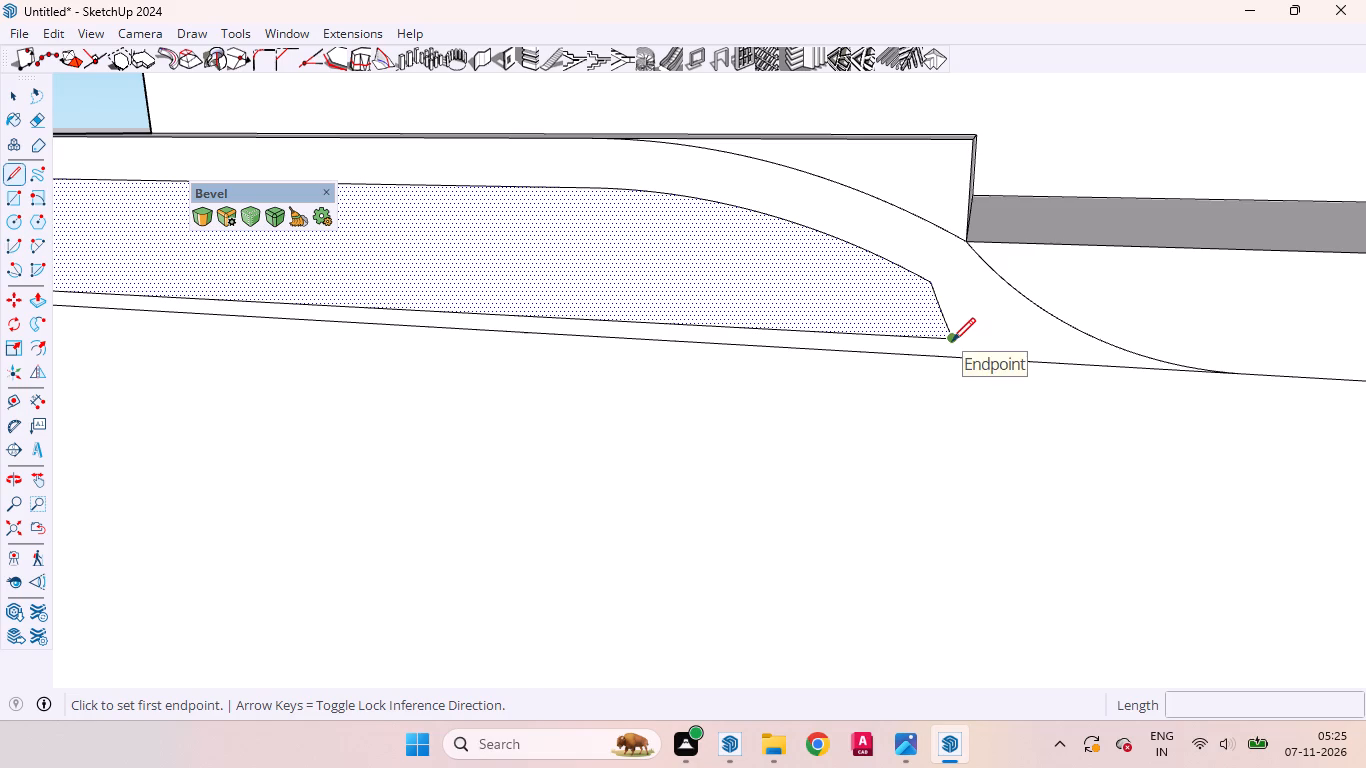
pyautogui.click(952, 341)
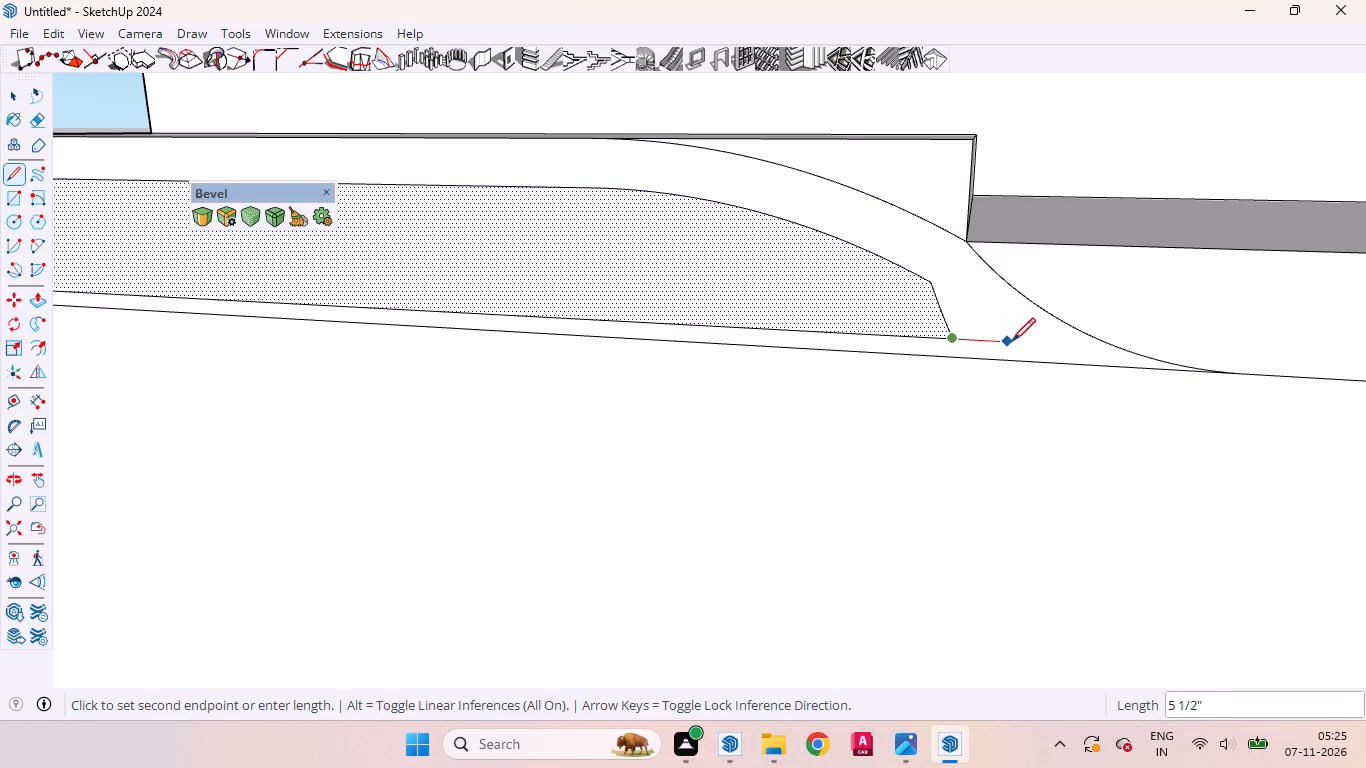
pyautogui.click(1018, 344)
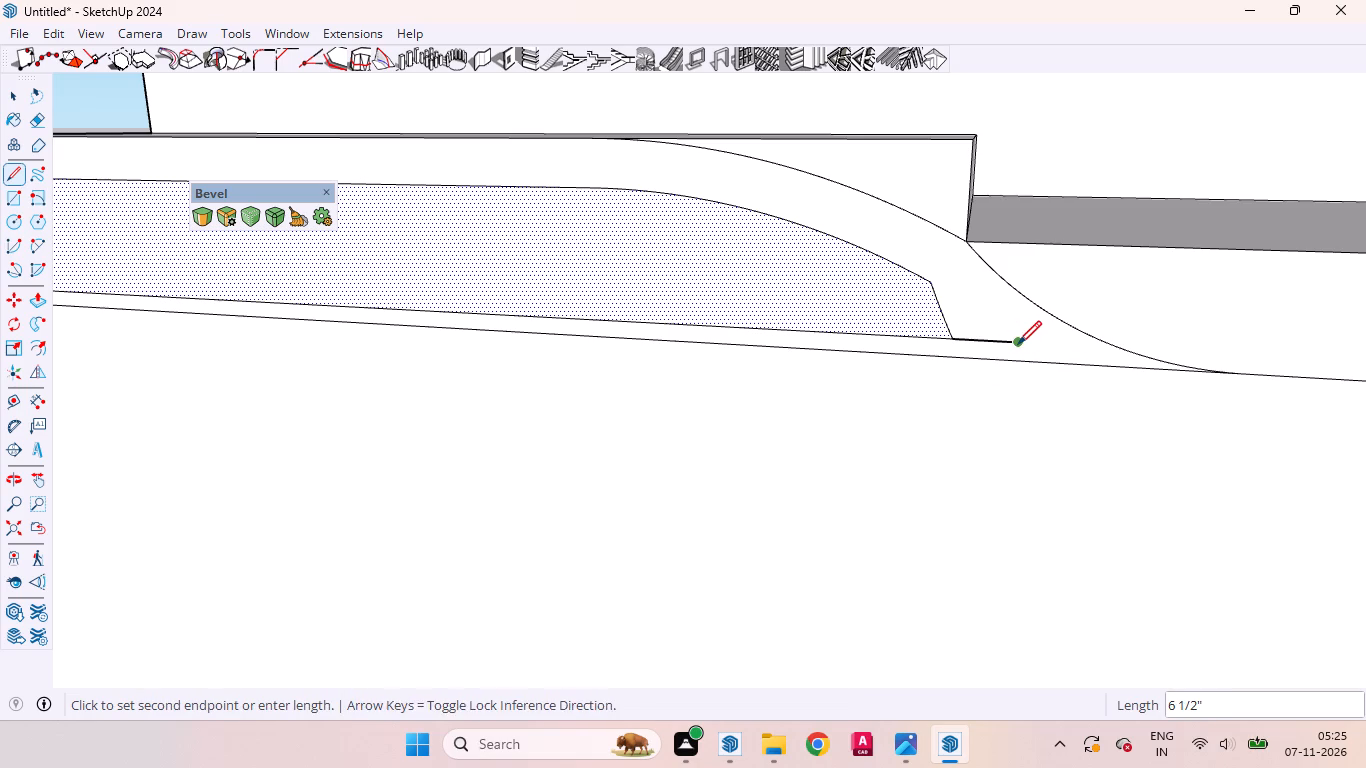
pyautogui.press('space')
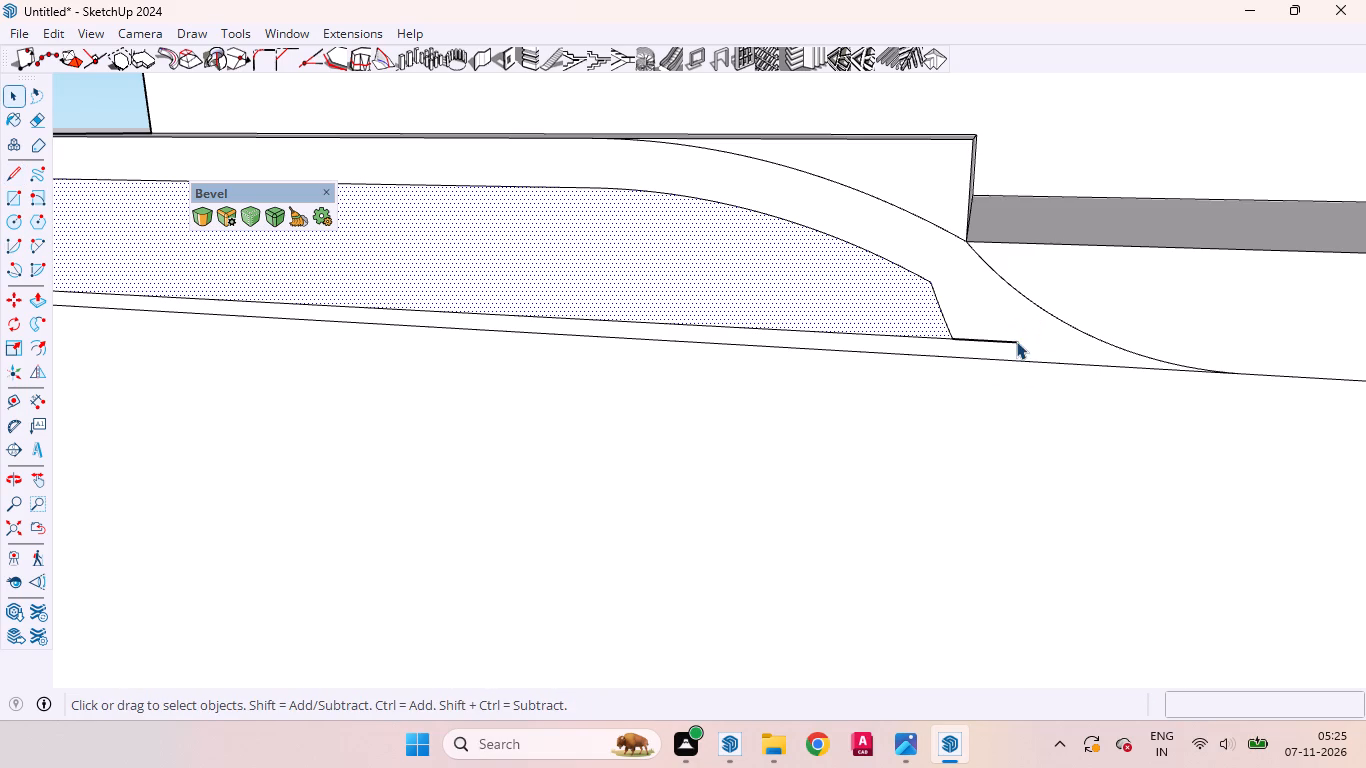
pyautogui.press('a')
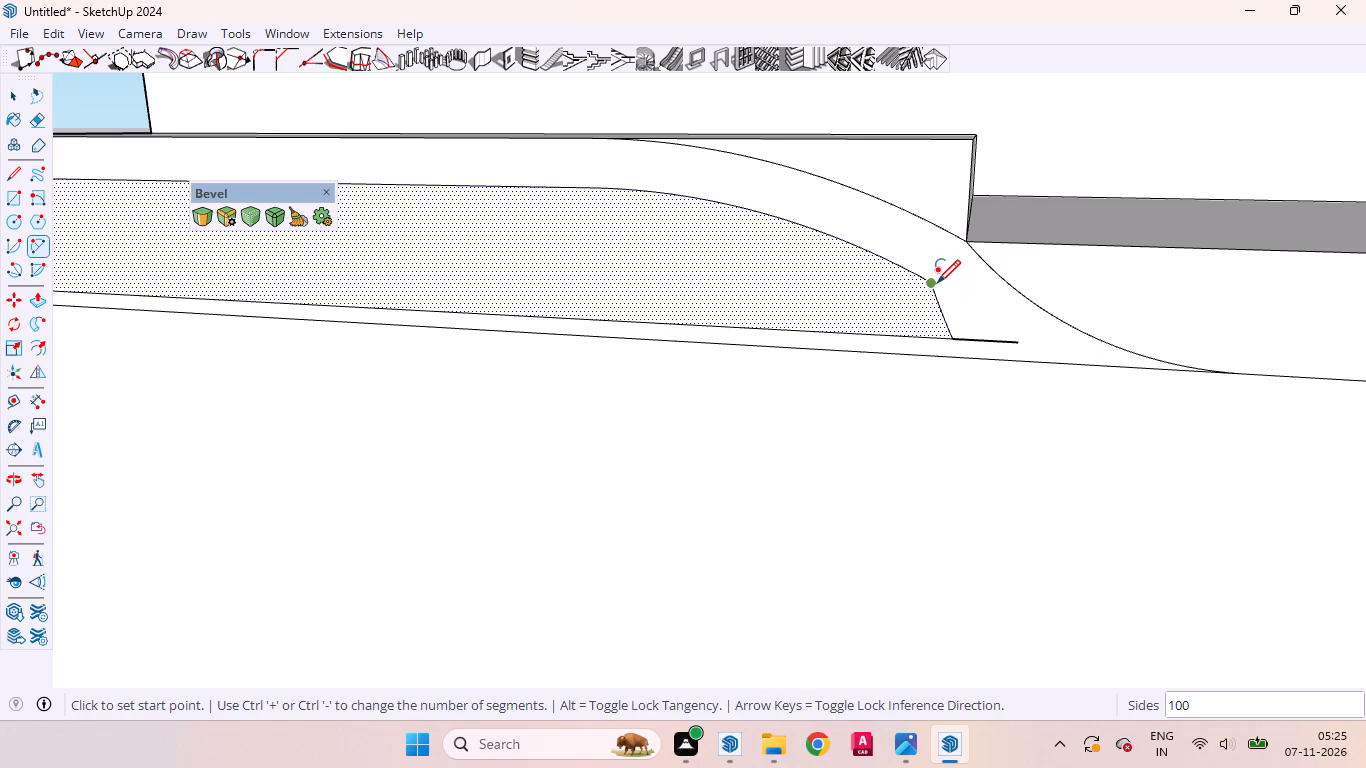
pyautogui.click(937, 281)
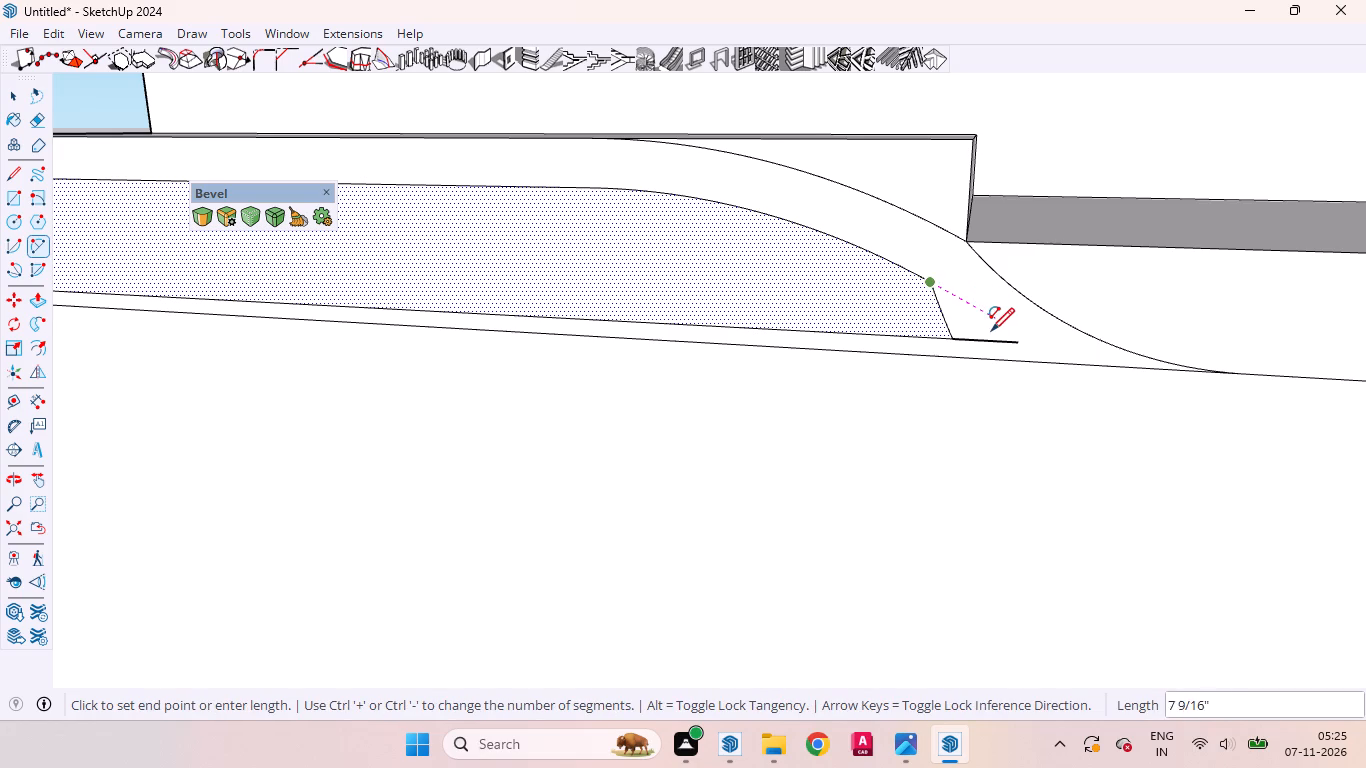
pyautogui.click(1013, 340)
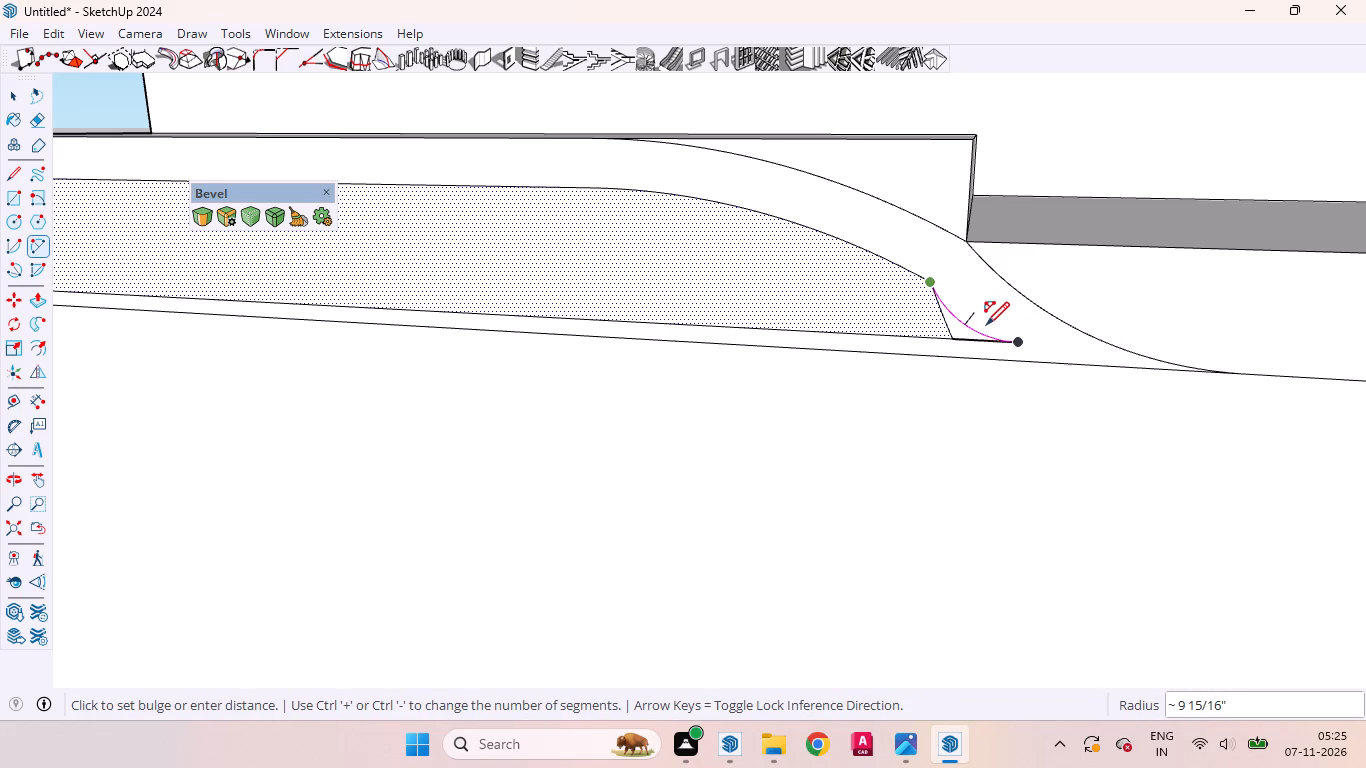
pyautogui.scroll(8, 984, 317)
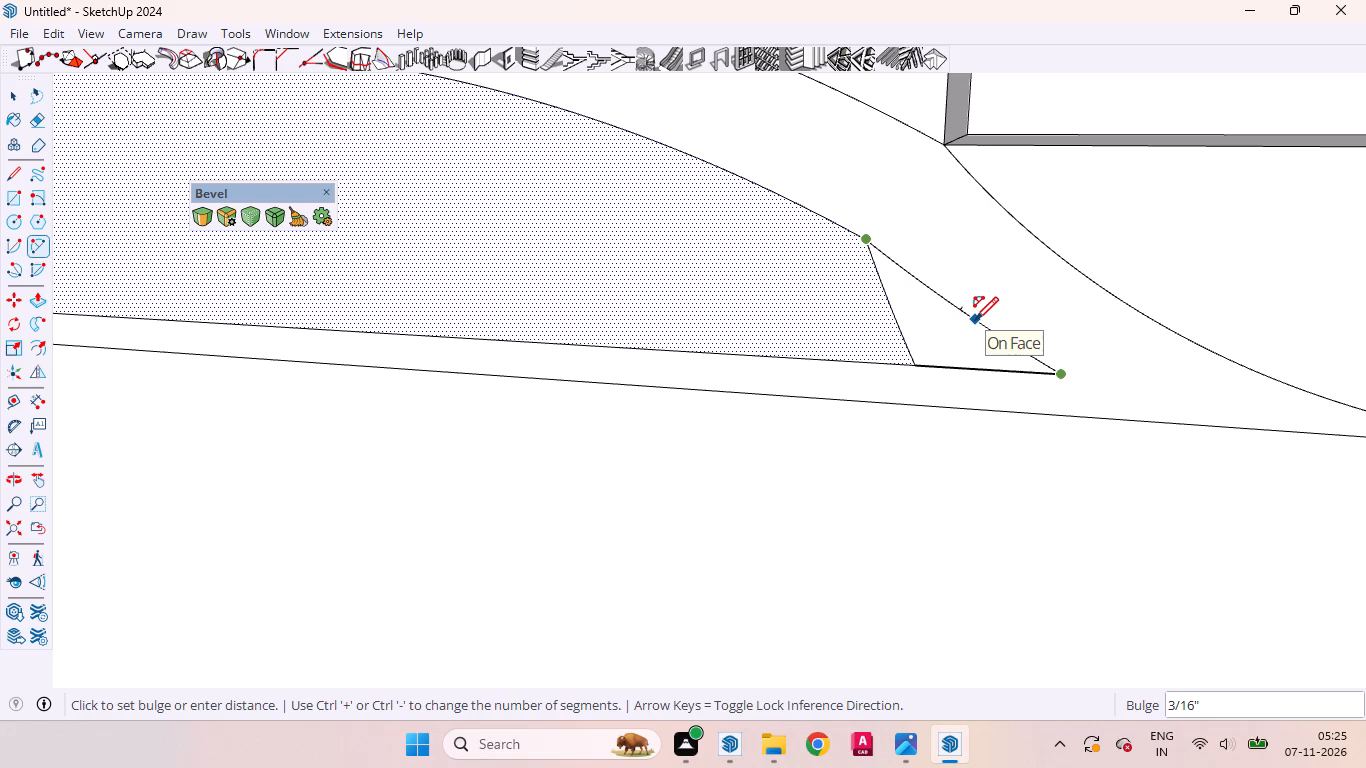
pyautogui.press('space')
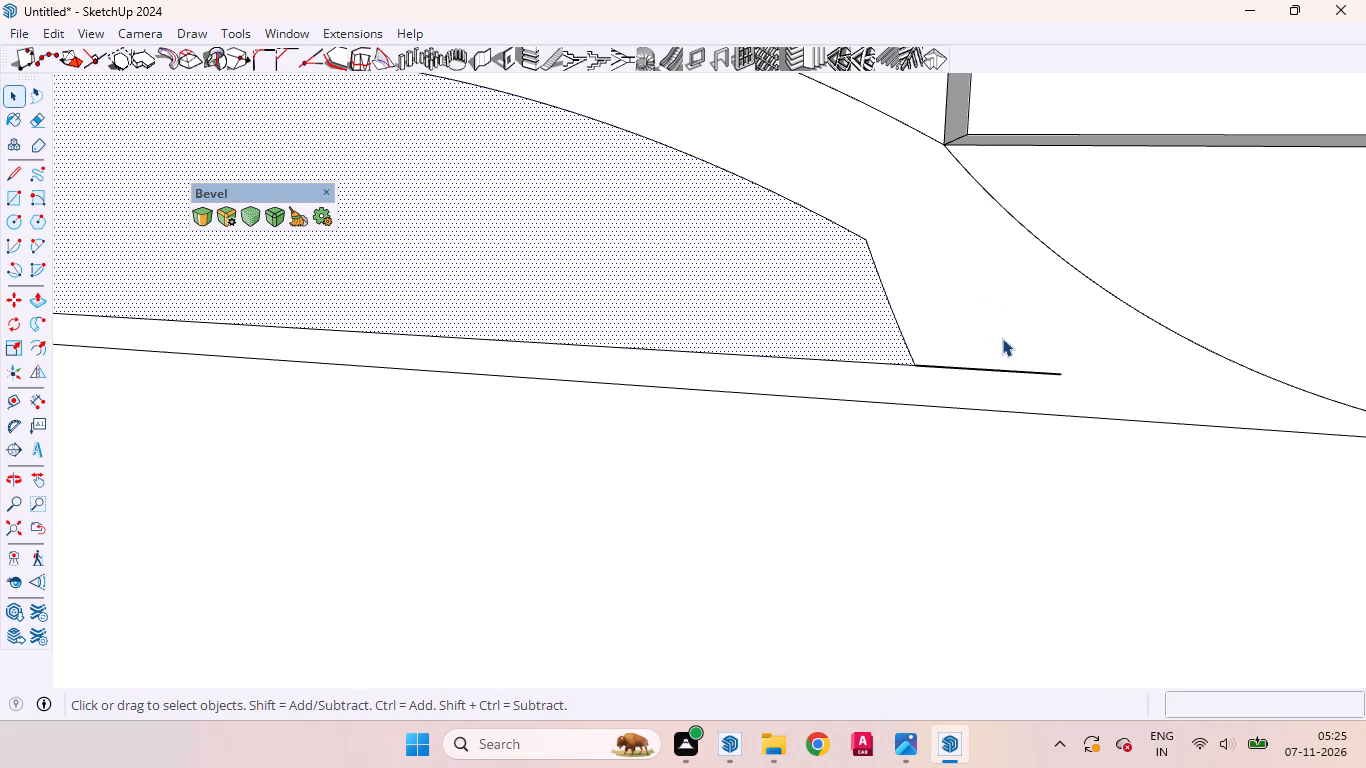
# Lengthen the extension line by about 2 3/4" from its free end.
pyautogui.press('l')
pyautogui.click(1065, 375)
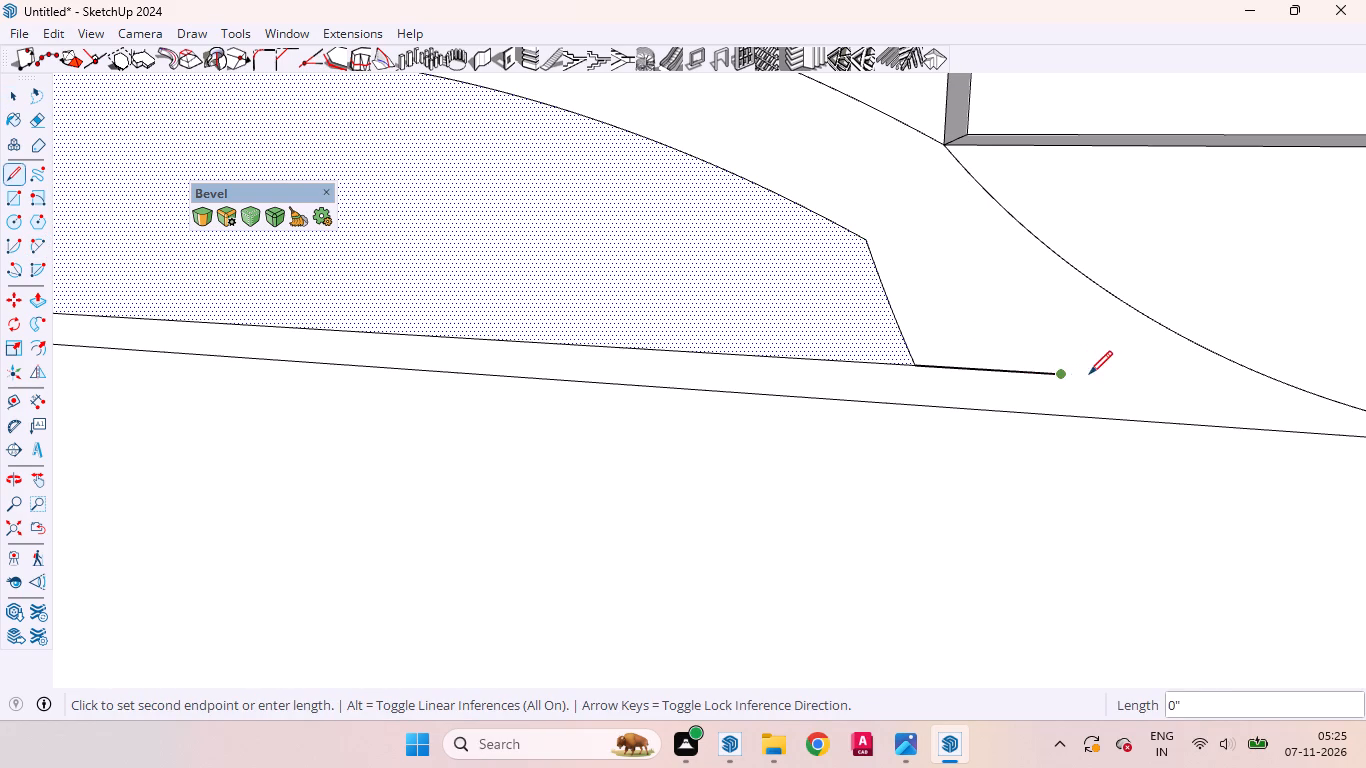
pyautogui.click(1110, 375)
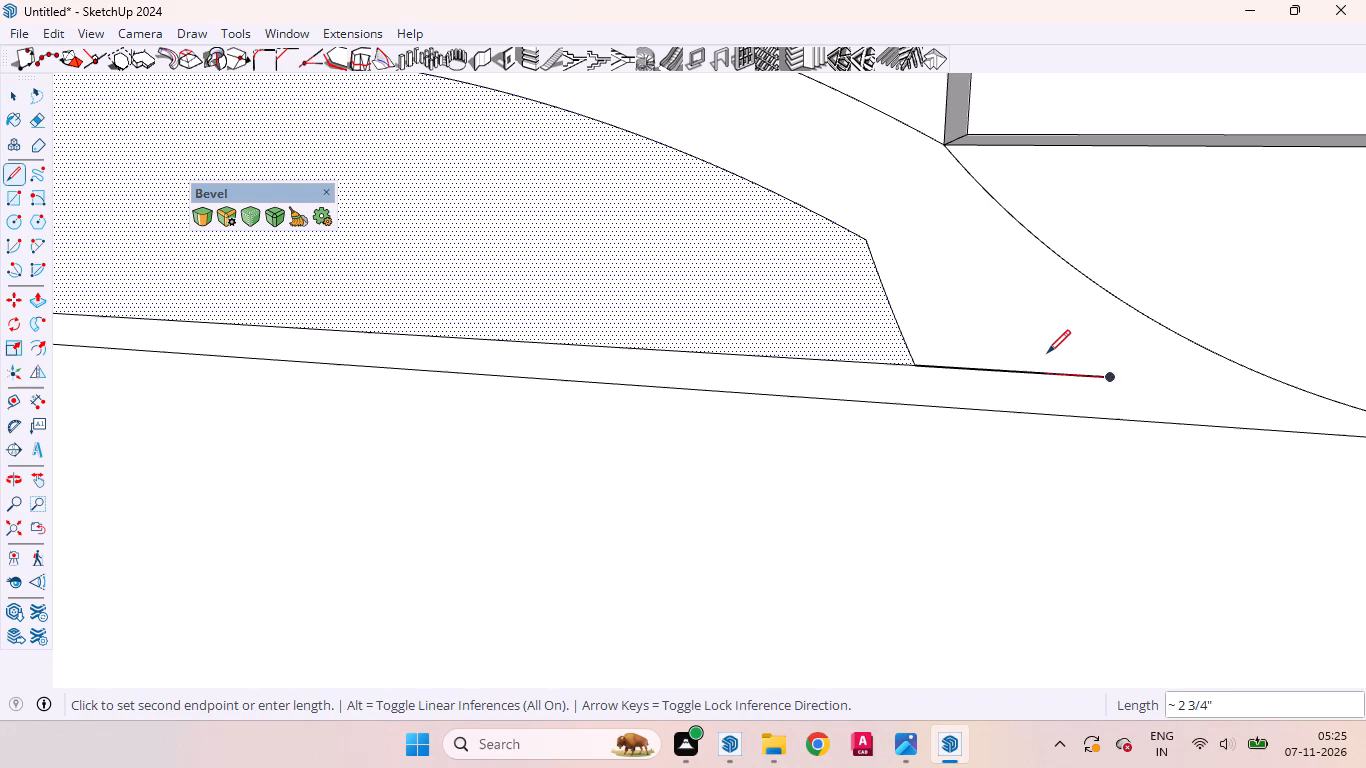
# Draw a 2-point arc from the inner curve's lower end to the extension line's end, about 1' 1/2" long, tangent with about 1 9/16" bulge.
pyautogui.press('a')
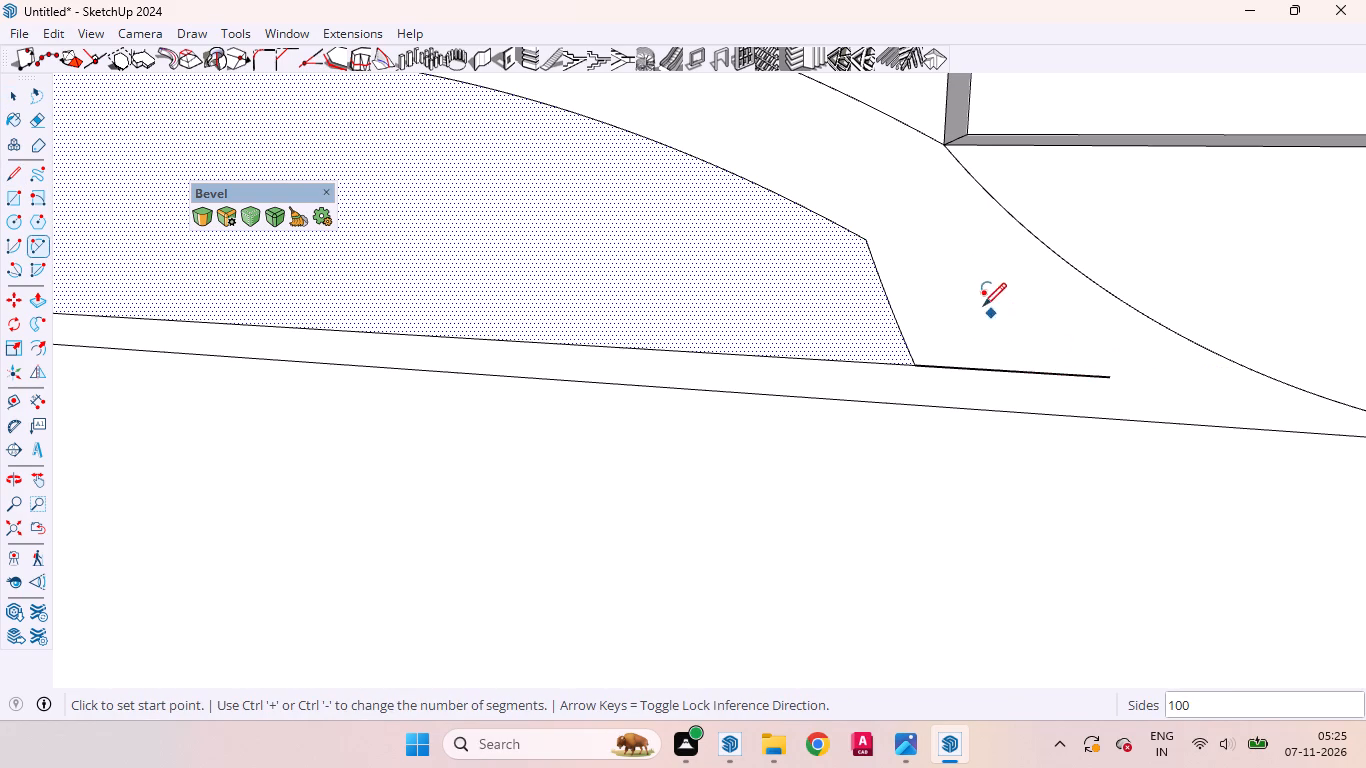
pyautogui.click(869, 239)
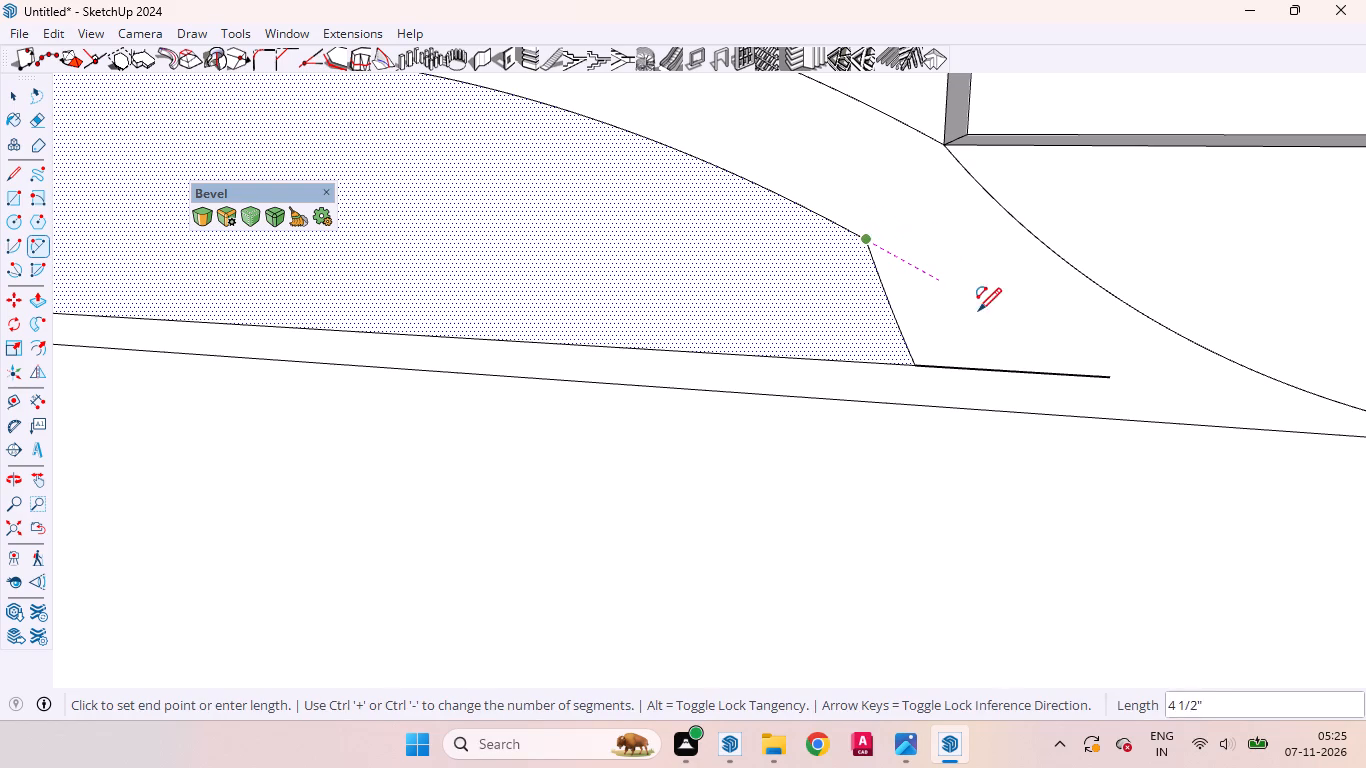
pyautogui.click(1106, 372)
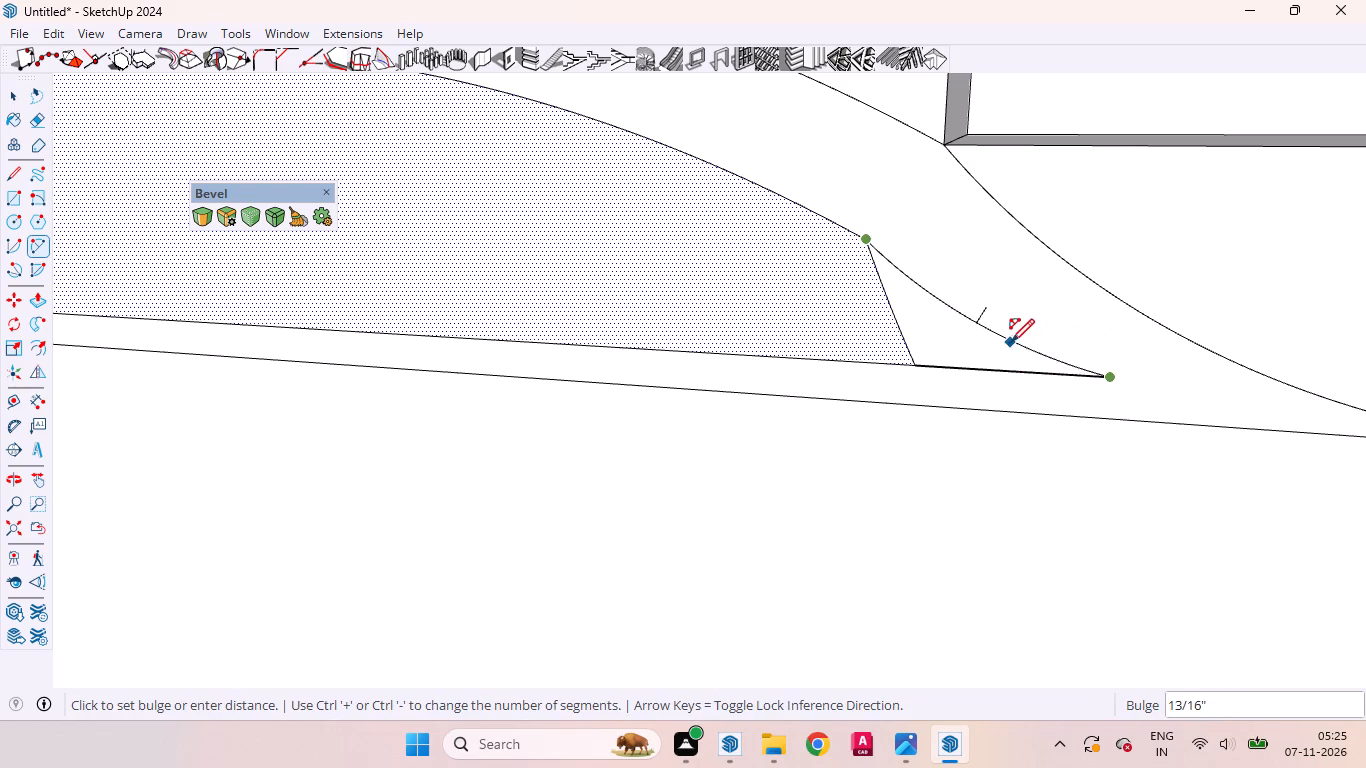
pyautogui.click(937, 321)
pyautogui.press('space')
pyautogui.click(932, 347)
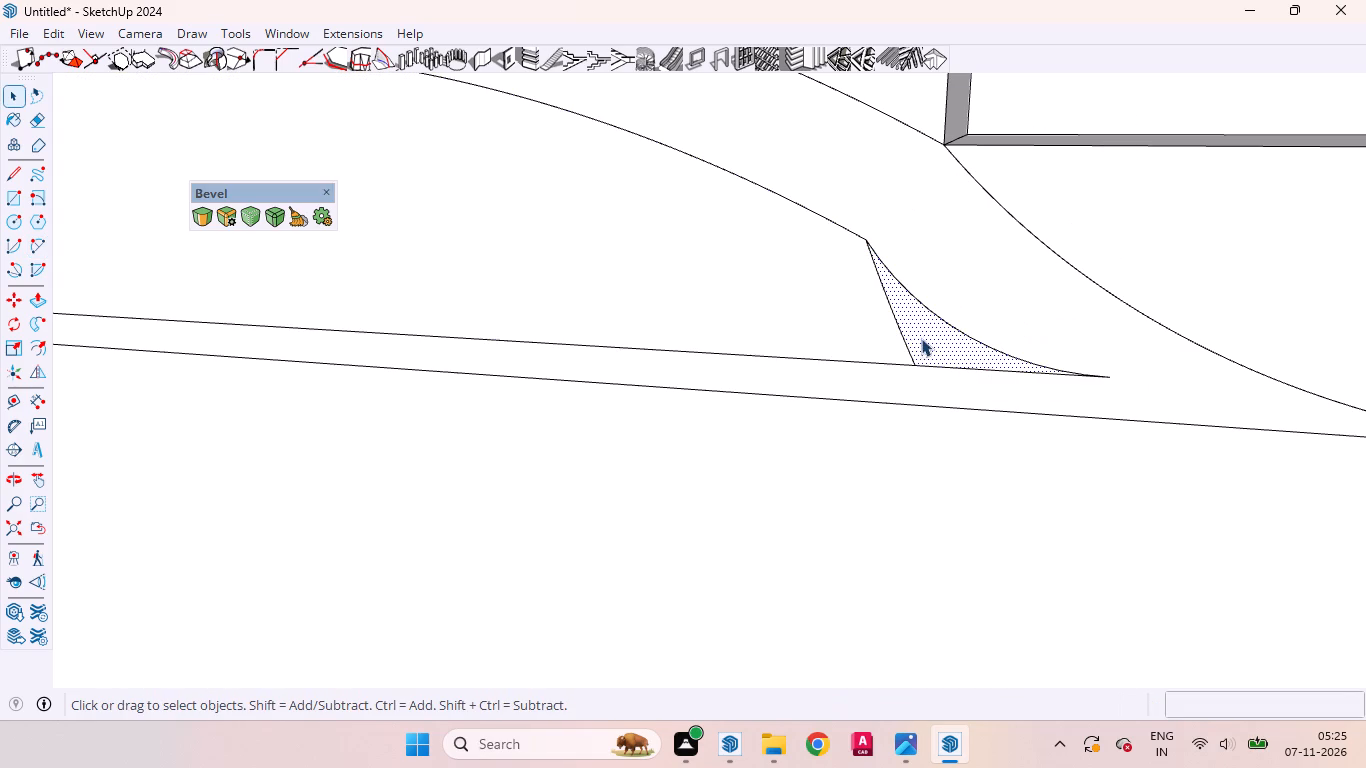
# Erase the short slanted edge between the inner curve's corner and the inner outline's bottom line.
pyautogui.click(897, 325)
pyautogui.rightClick(897, 325)
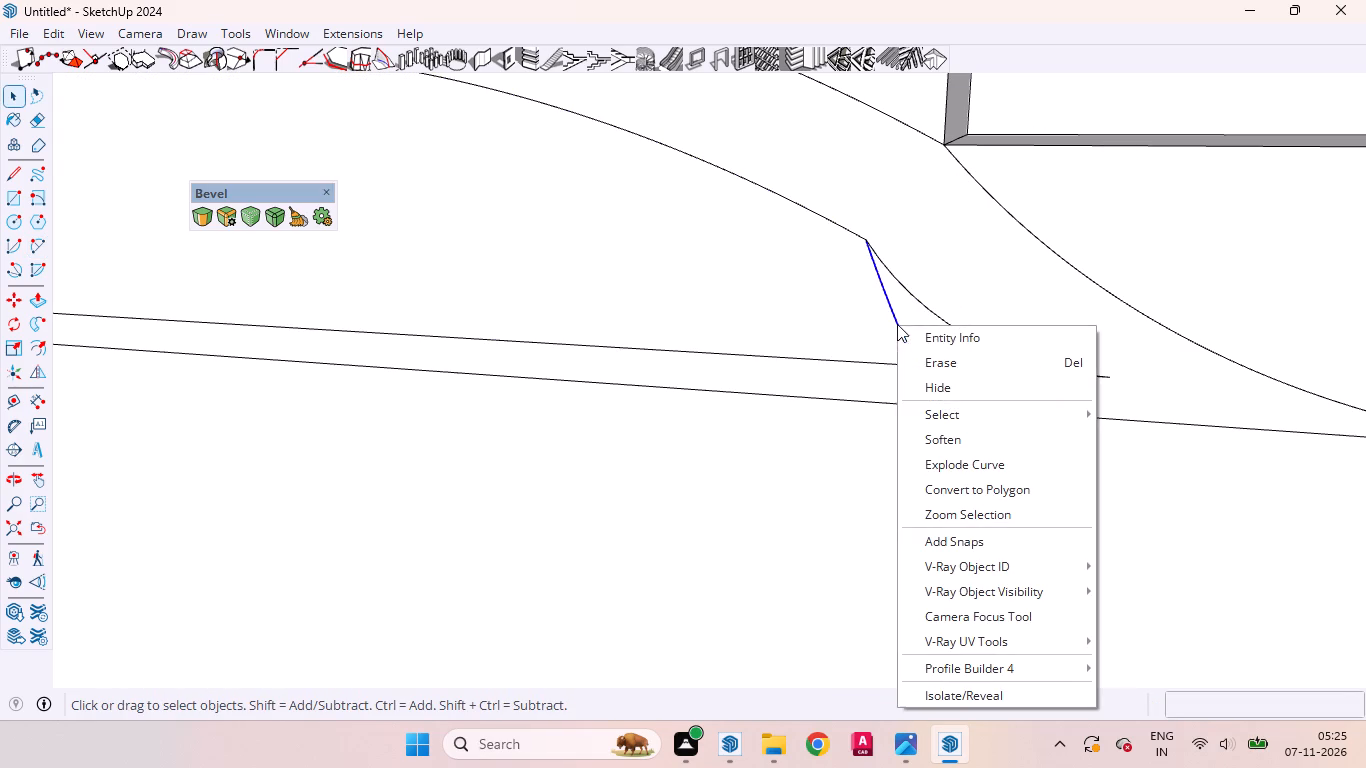
pyautogui.click(947, 353)
# Move the inner outline's left end edge outward about 5 5/16" onto the ledge face's left edge.
pyautogui.scroll(-9, 1113, 377)
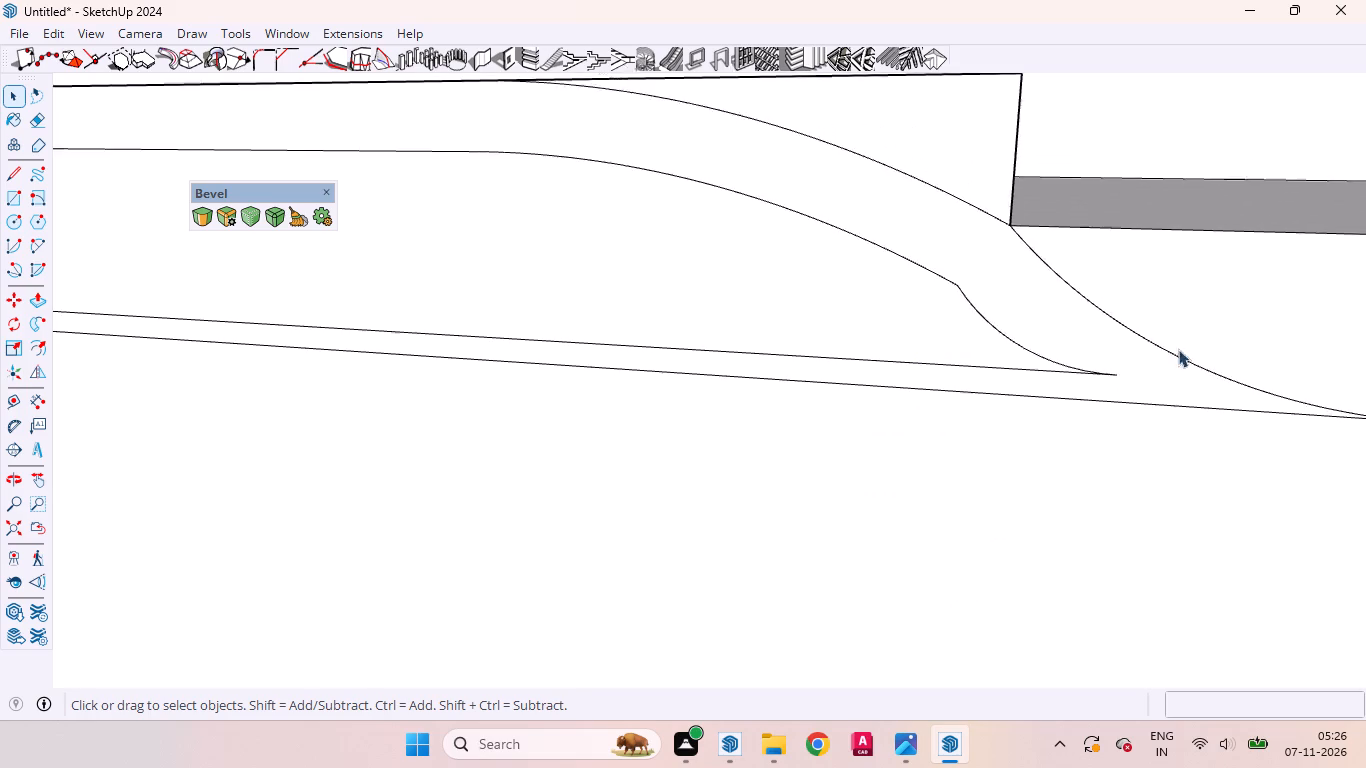
pyautogui.scroll(-19, 1178, 349)
pyautogui.moveTo(856, 353); pyautogui.dragTo(898, 353, button='middle')
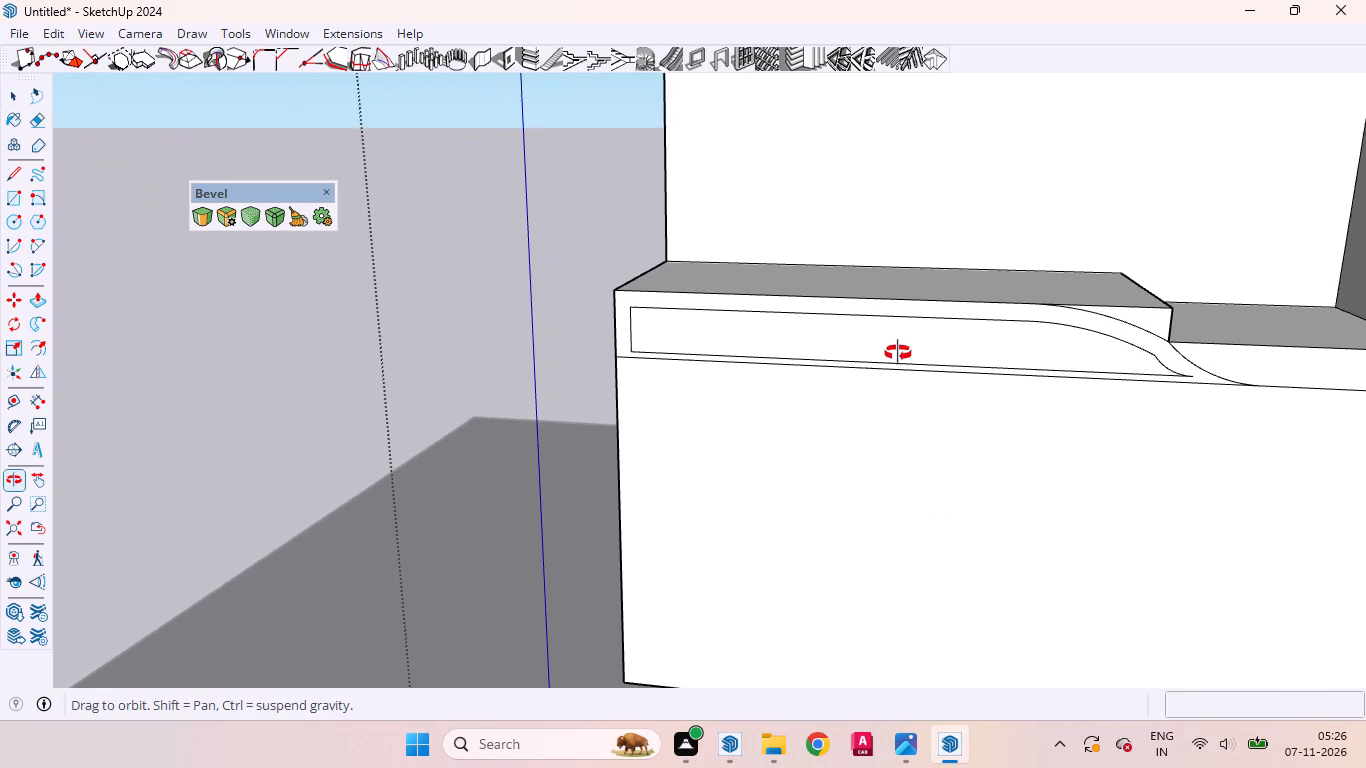
pyautogui.moveTo(898, 353); pyautogui.dragTo(924, 353, button='middle')
pyautogui.middleClick(924, 353)
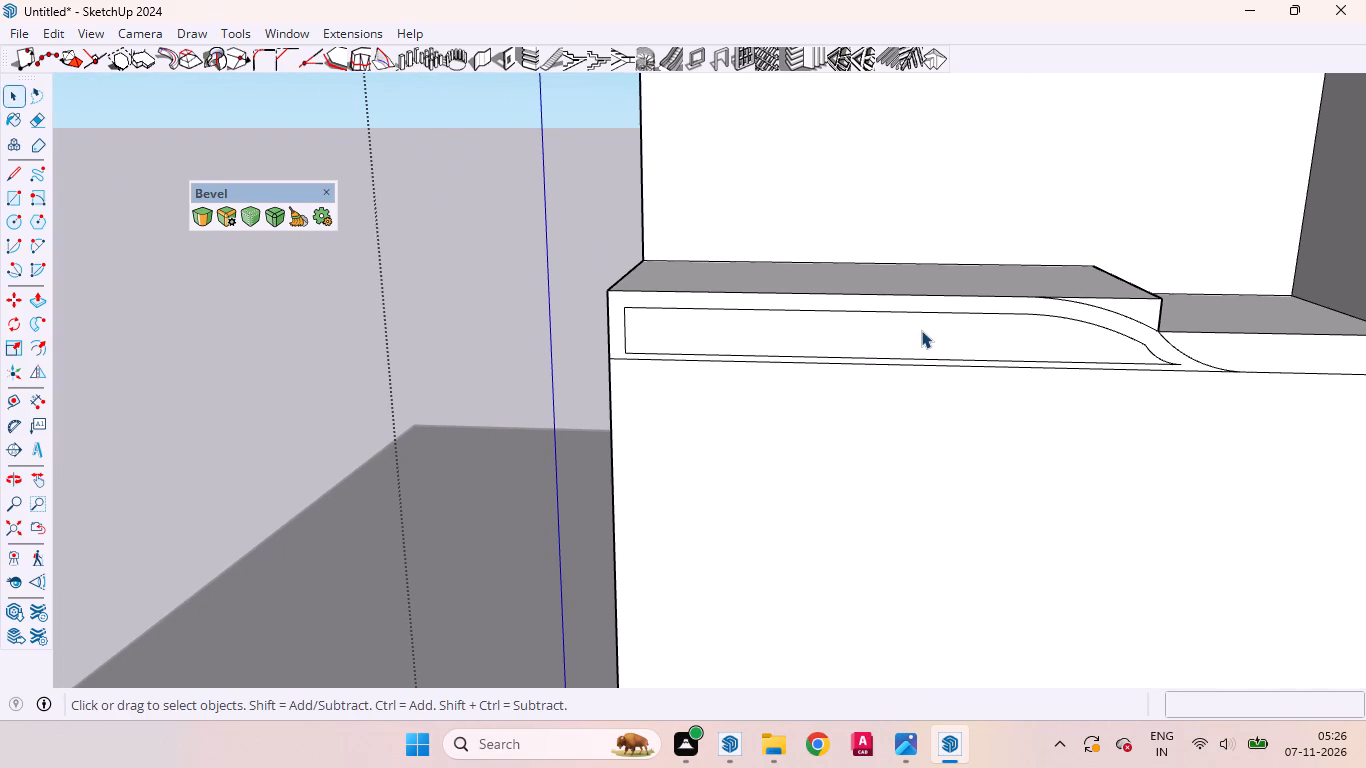
pyautogui.scroll(3, 621, 327)
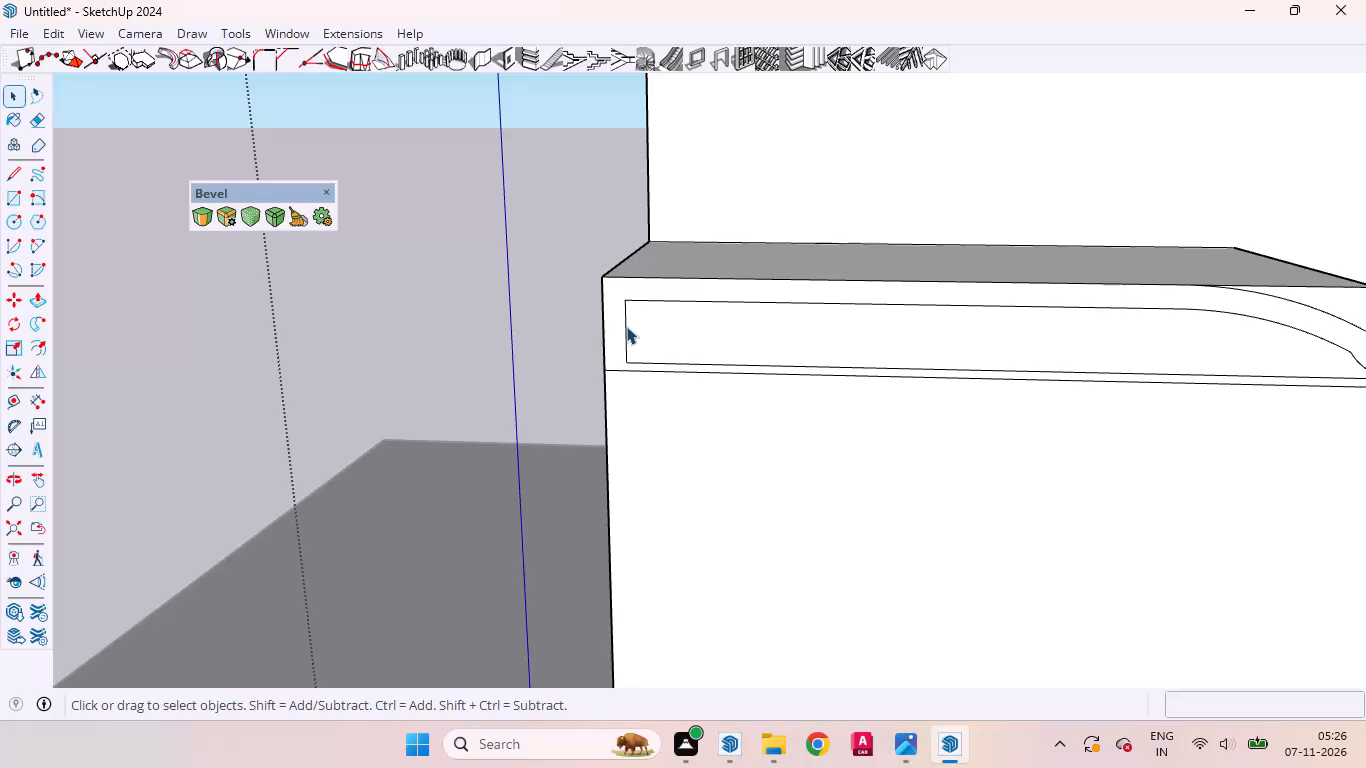
pyautogui.click(626, 326)
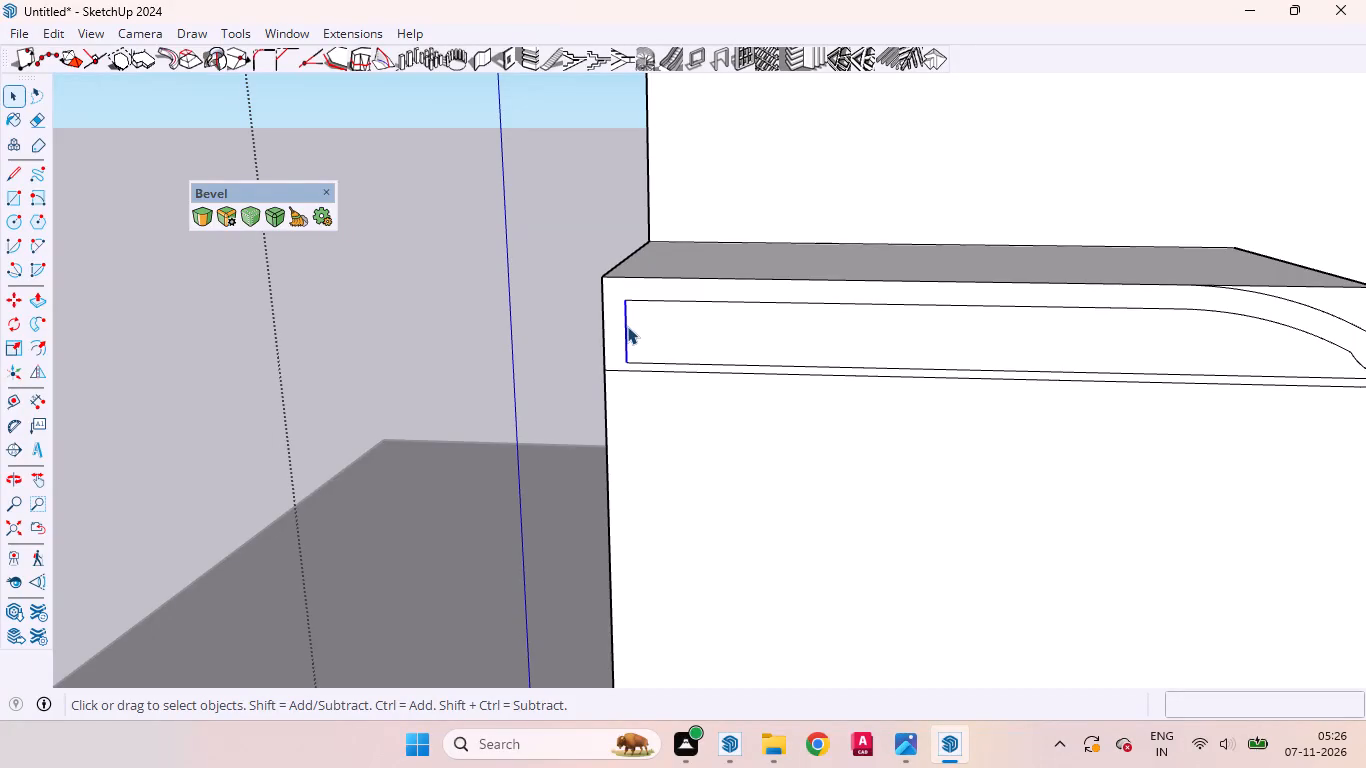
pyautogui.press('m')
pyautogui.click(627, 326)
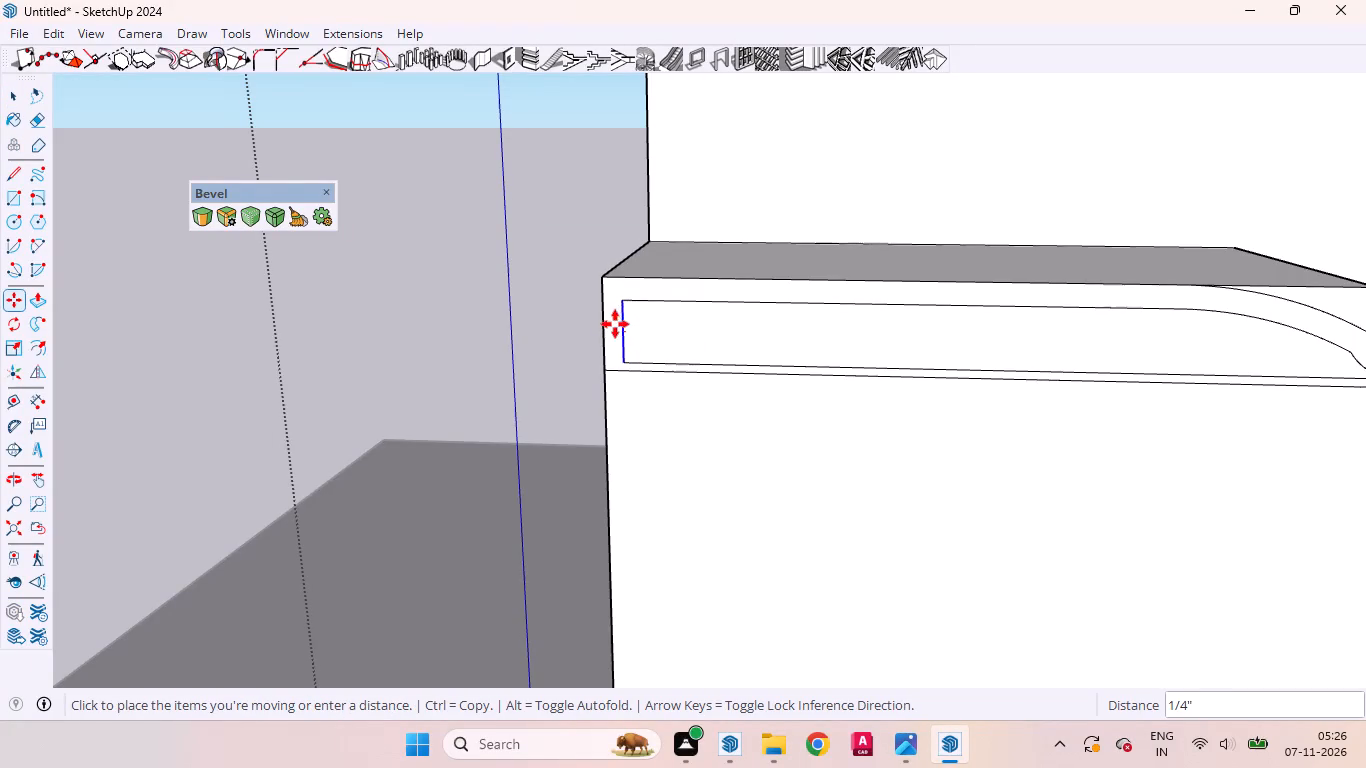
pyautogui.click(601, 323)
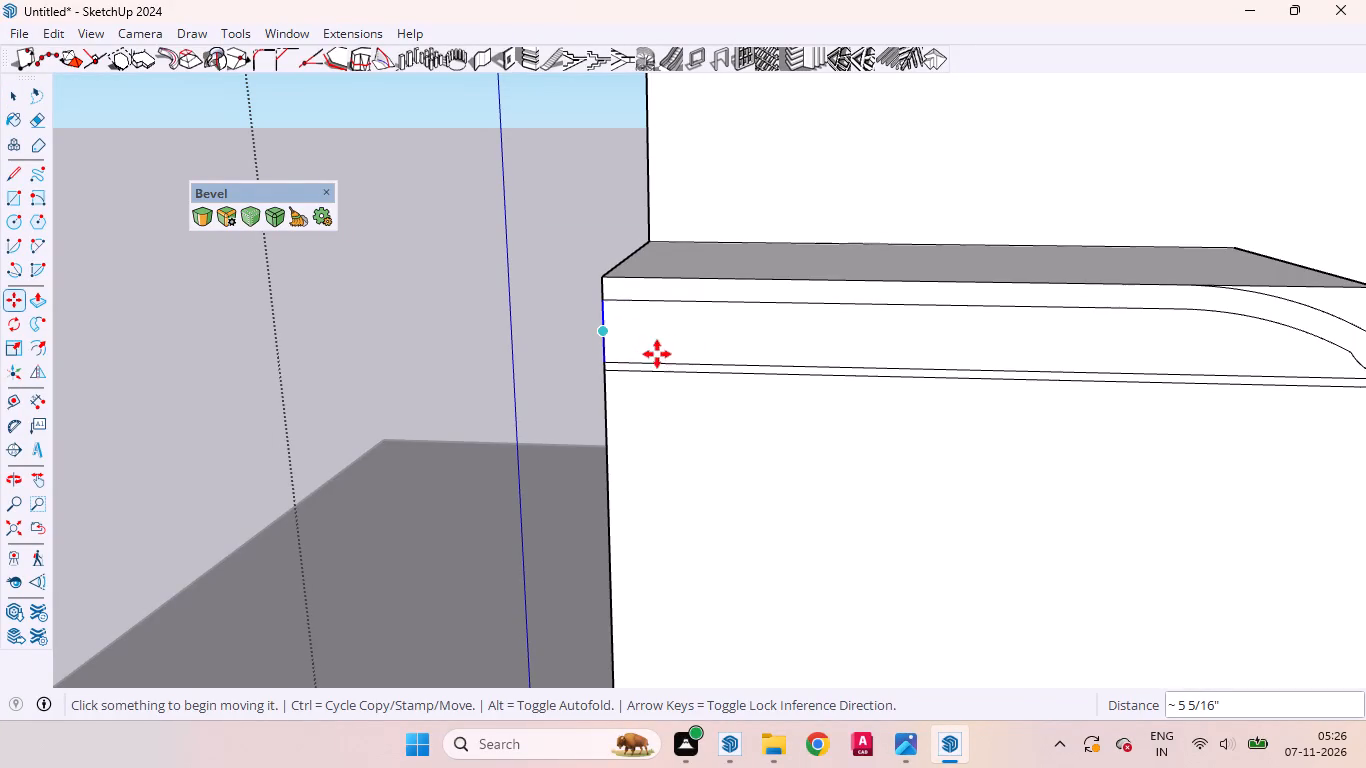
pyautogui.press('space')
# Move the inner outline's bottom edge down about 1 15/16" onto the ledge face's bottom edge.
pyautogui.scroll(-9, 714, 360)
pyautogui.scroll(1, 725, 358)
pyautogui.moveTo(739, 364); pyautogui.dragTo(780, 372, button='middle')
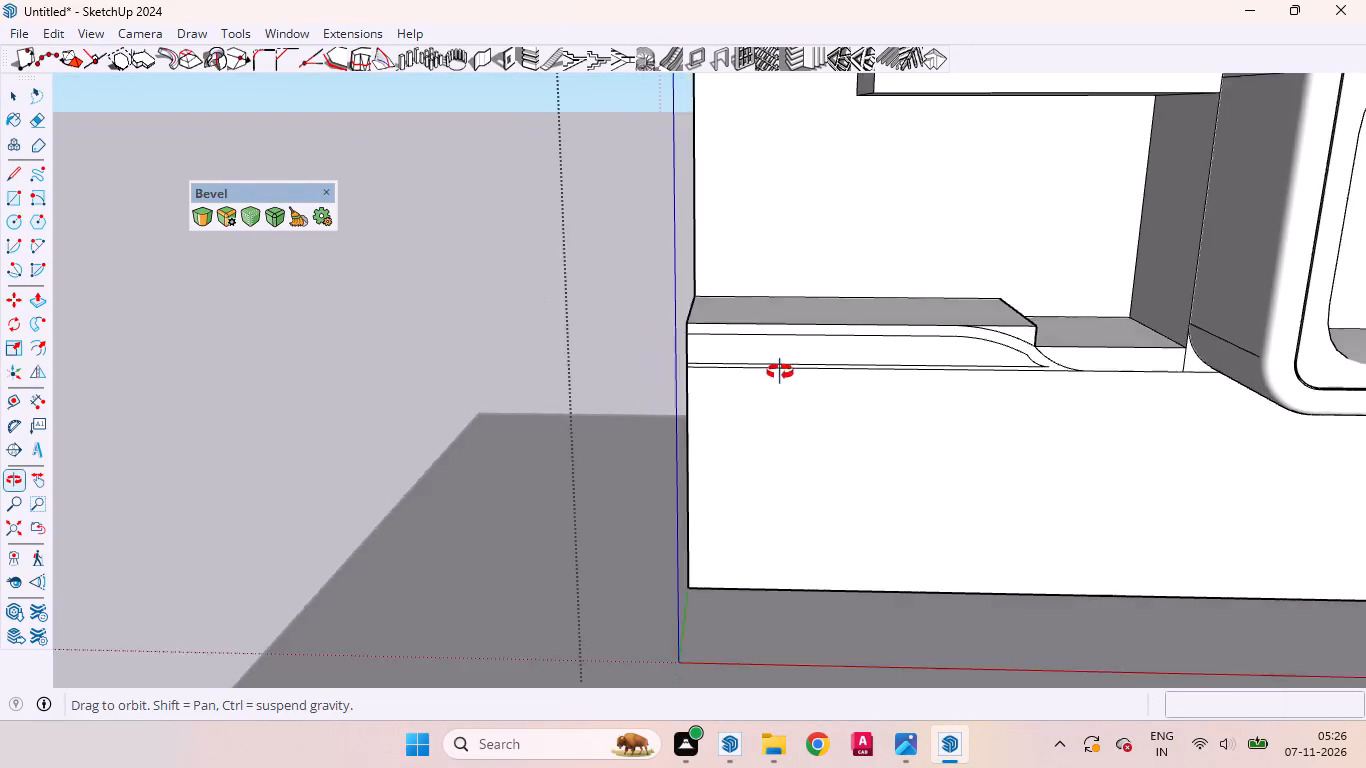
pyautogui.moveTo(780, 372); pyautogui.dragTo(814, 373, button='middle')
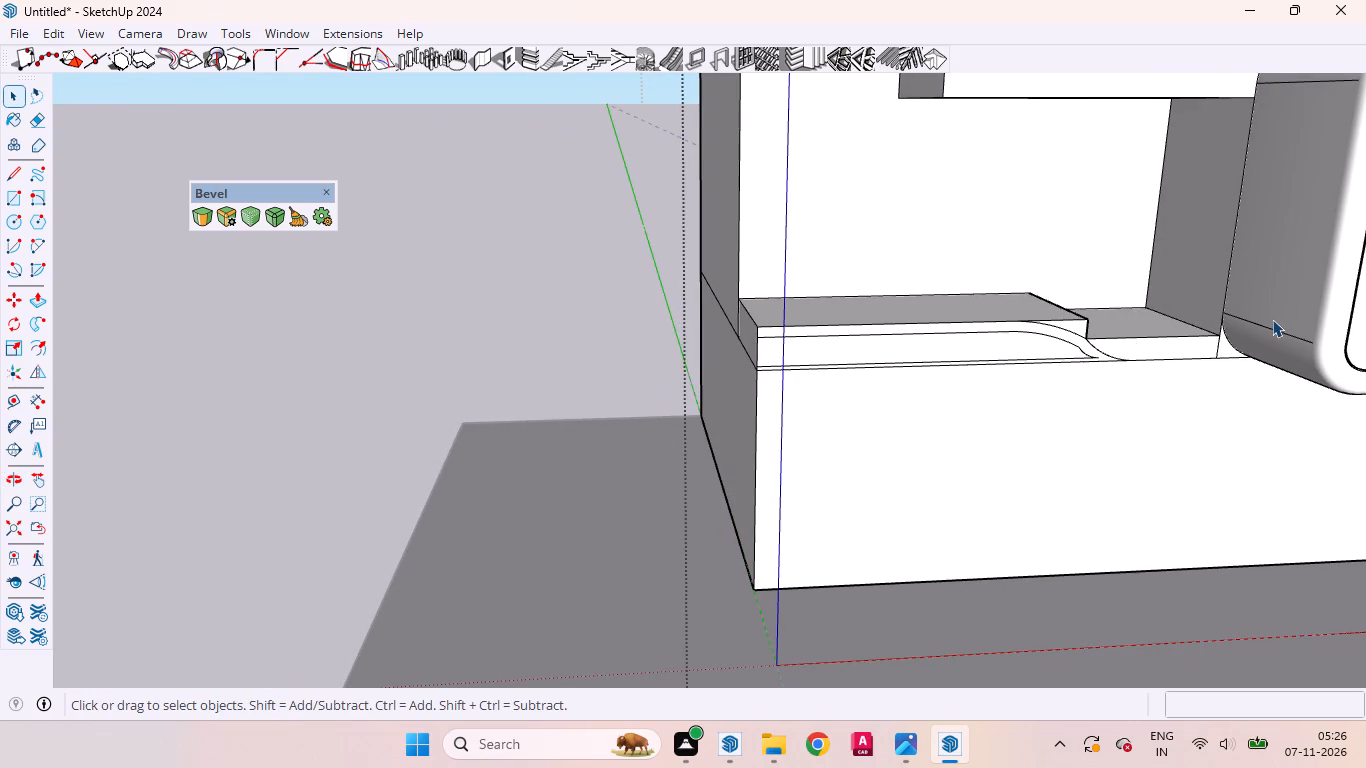
pyautogui.scroll(4, 1272, 319)
pyautogui.scroll(-5, 1264, 314)
pyautogui.scroll(3, 1249, 338)
pyautogui.scroll(6, 1082, 352)
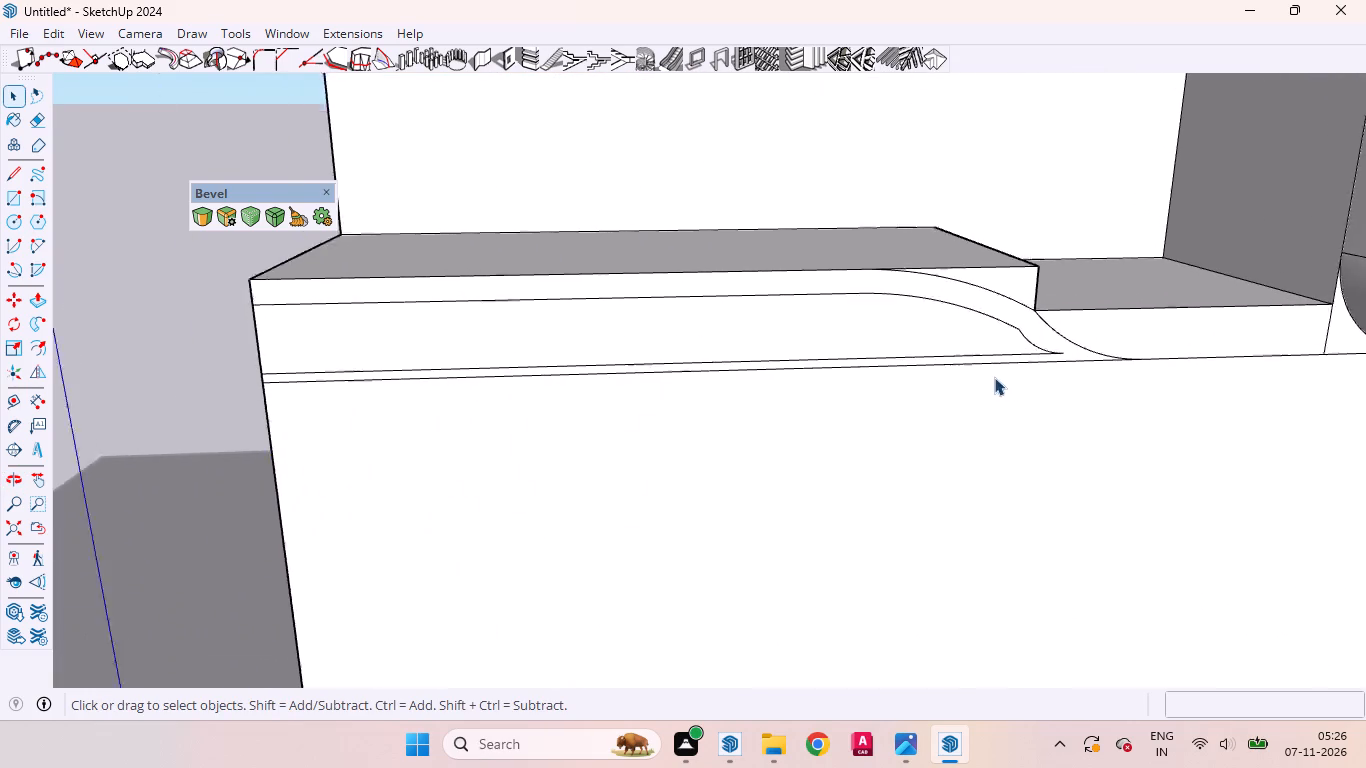
pyautogui.scroll(4, 994, 377)
pyautogui.click(979, 355)
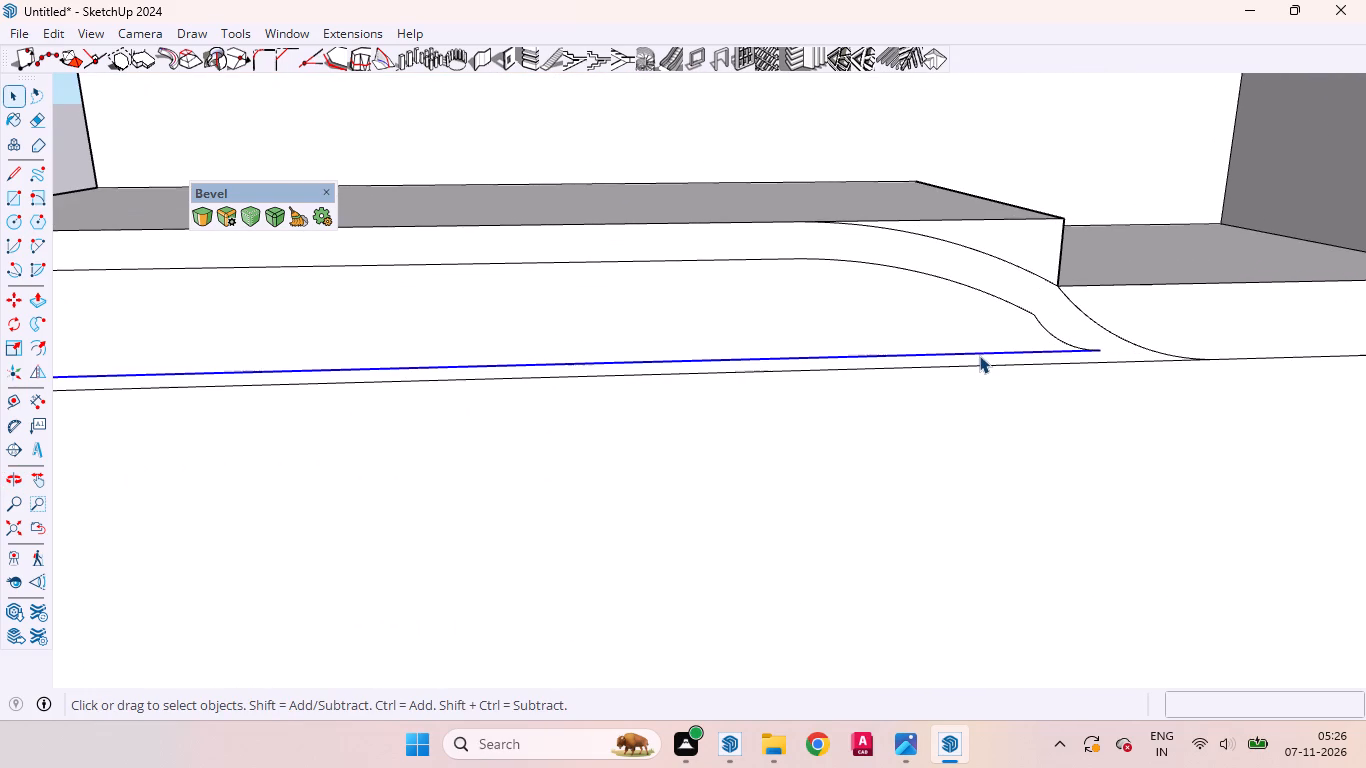
pyautogui.press('m')
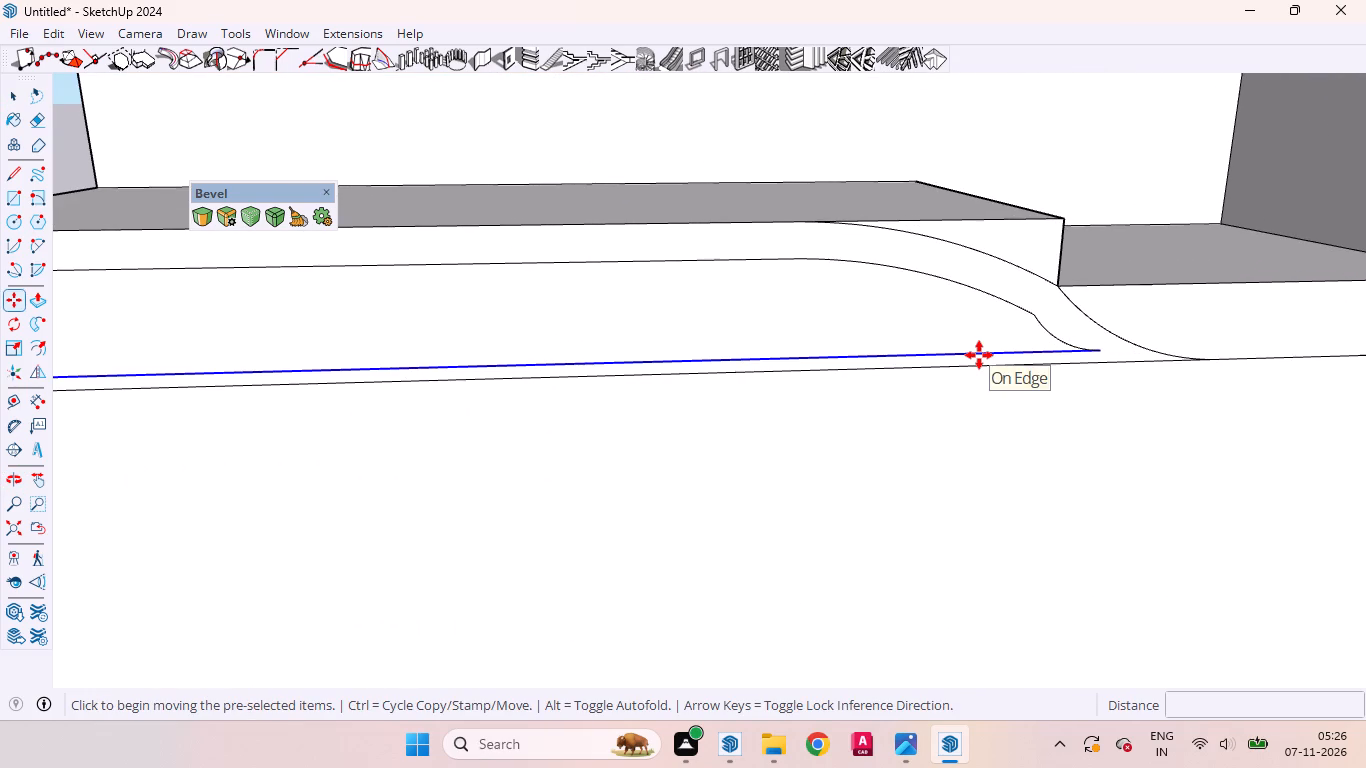
pyautogui.click(979, 355)
pyautogui.click(981, 367)
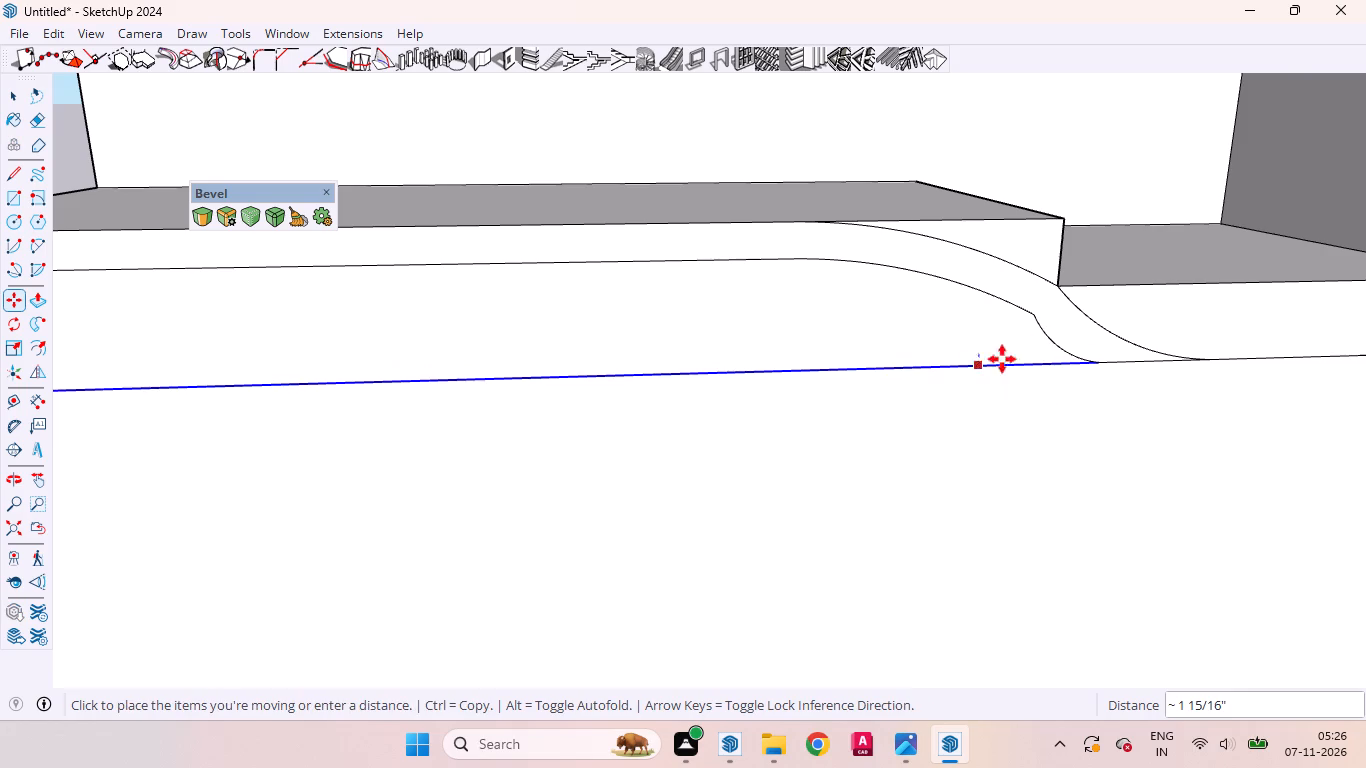
pyautogui.press('space')
# Examine the curved ledge profile, recessed front wall, framed block and terrace from the front, side and above.
pyautogui.scroll(-14, 1110, 363)
pyautogui.scroll(2, 1037, 289)
pyautogui.scroll(-3, 1035, 286)
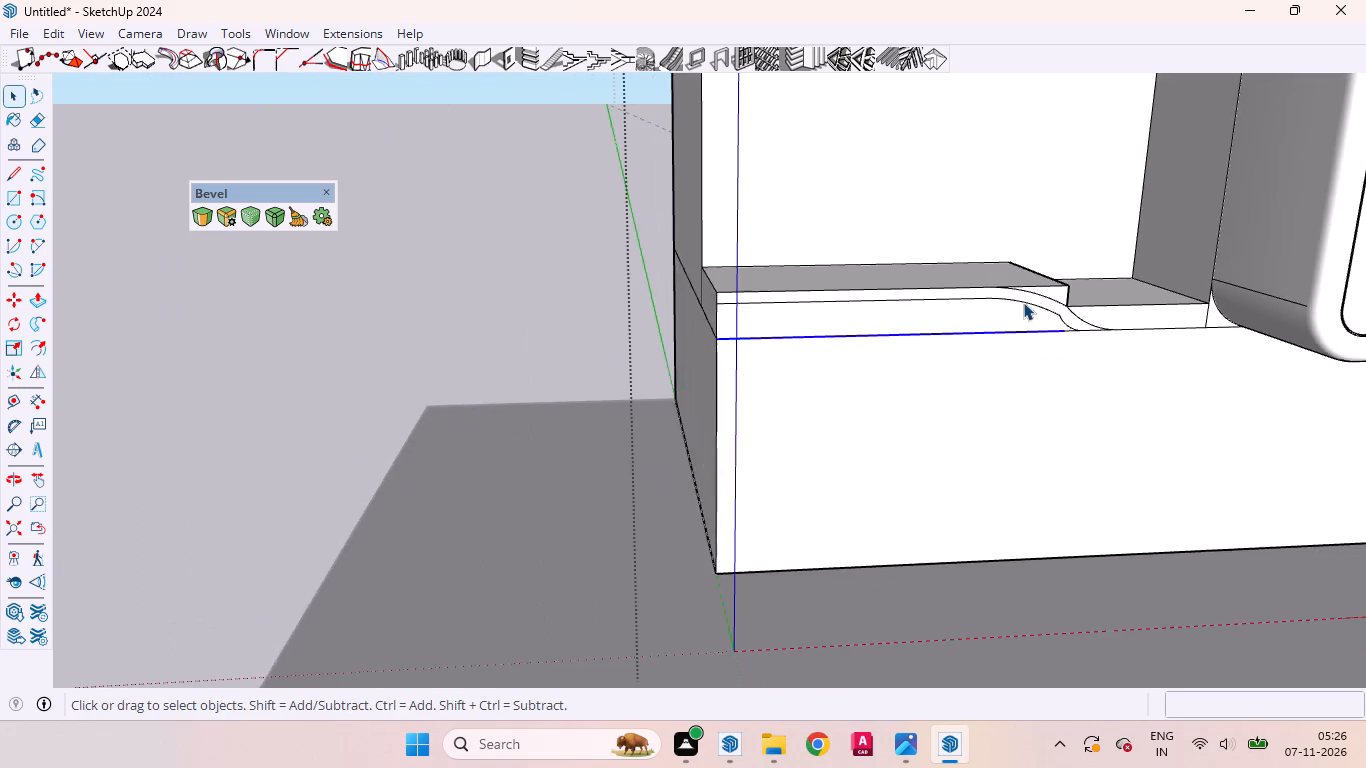
pyautogui.moveTo(1004, 307); pyautogui.dragTo(913, 305, button='middle')
pyautogui.scroll(-11, 925, 317)
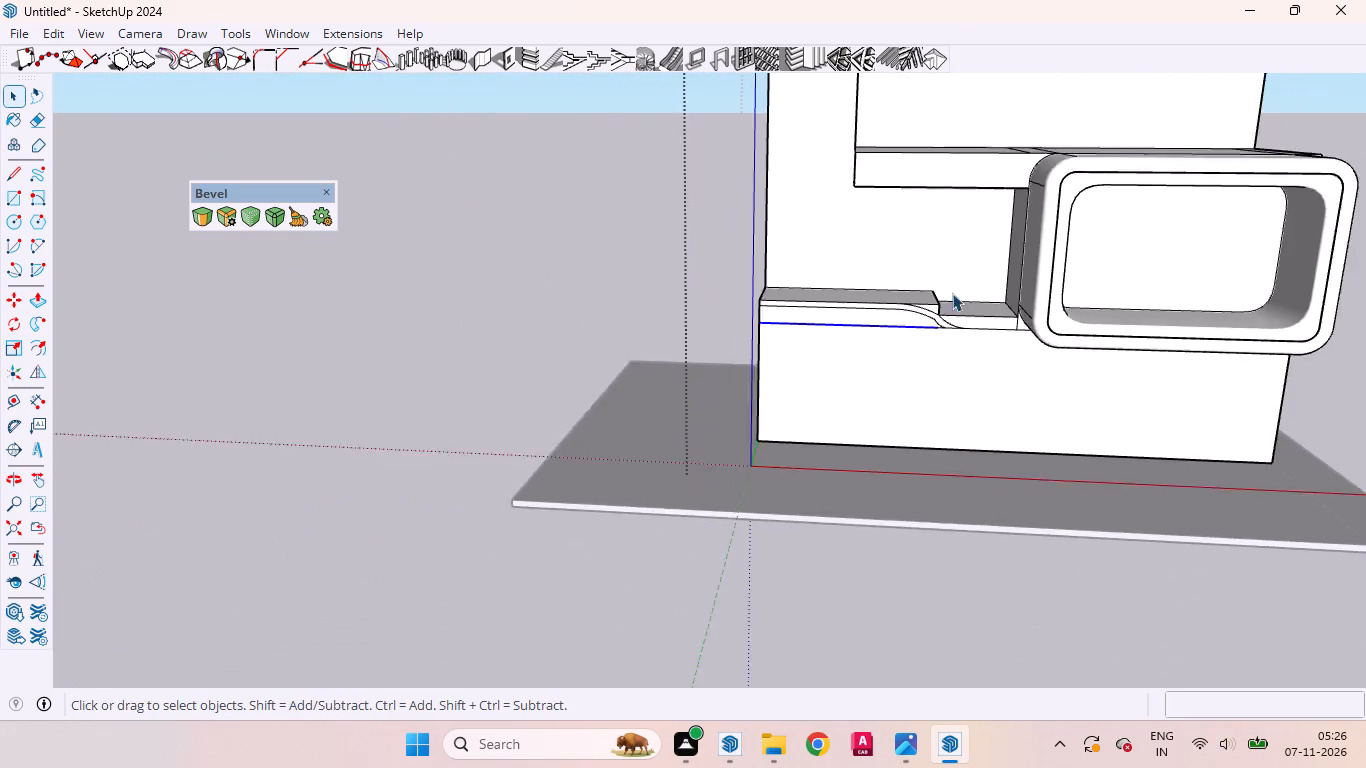
pyautogui.scroll(-3, 952, 293)
pyautogui.scroll(16, 939, 304)
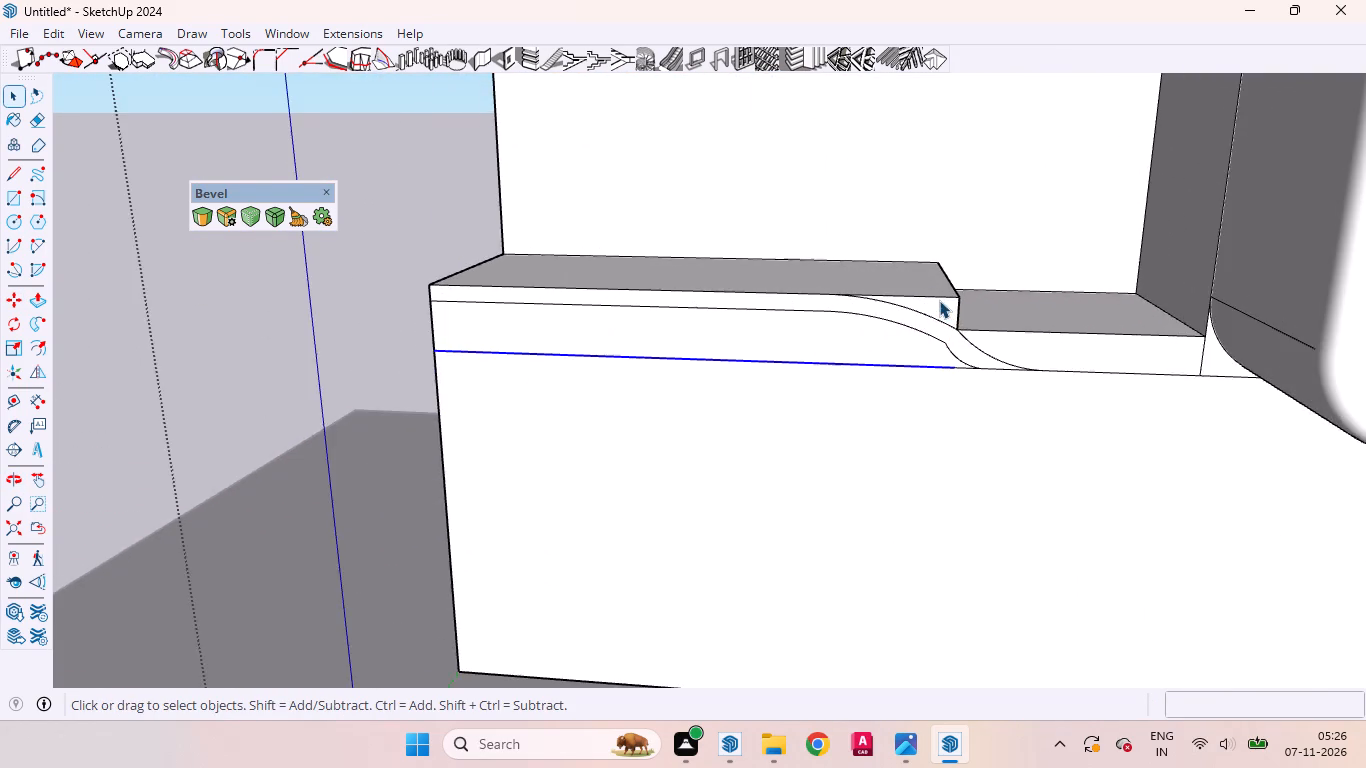
pyautogui.scroll(-12, 939, 300)
pyautogui.scroll(-12, 930, 313)
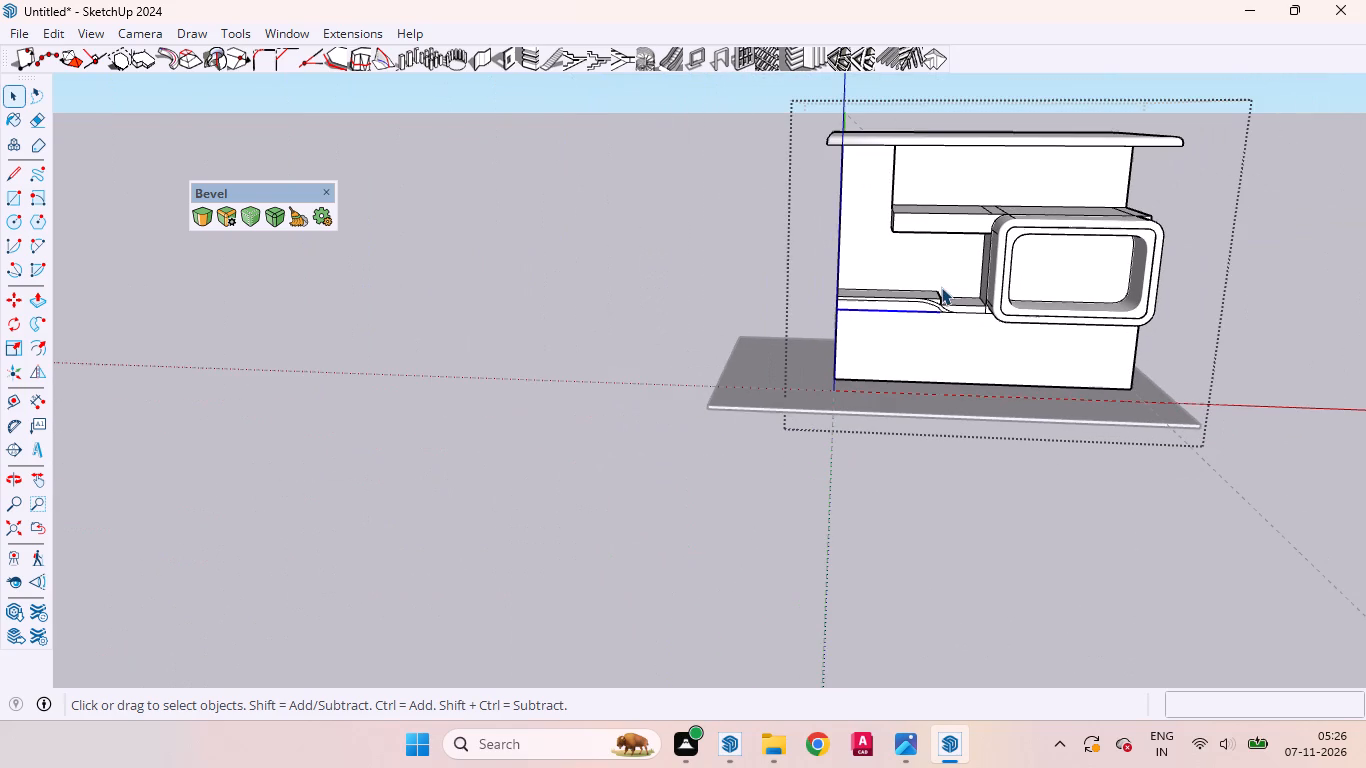
pyautogui.scroll(-3, 941, 286)
pyautogui.moveTo(1004, 259); pyautogui.dragTo(919, 162, button='middle')
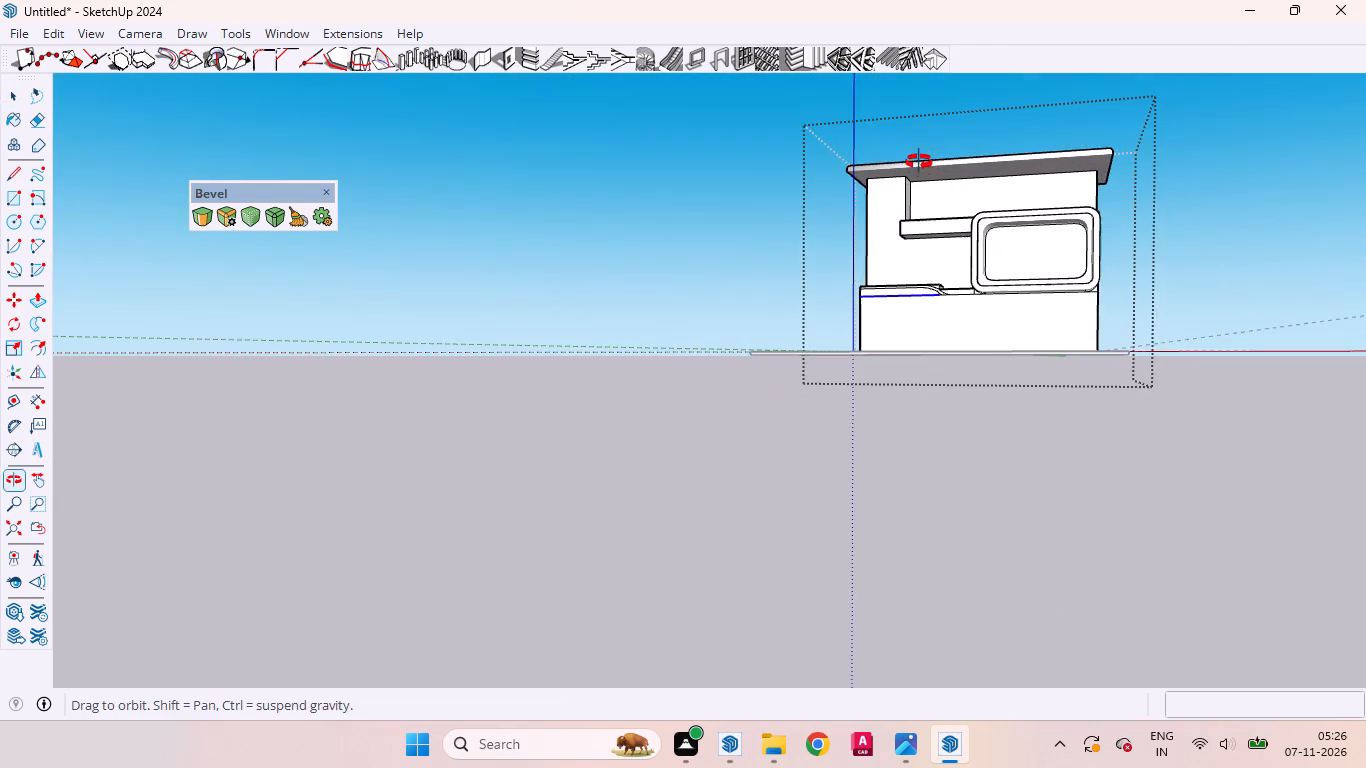
pyautogui.moveTo(919, 162); pyautogui.dragTo(921, 164, button='middle')
pyautogui.scroll(10, 920, 210)
pyautogui.moveTo(919, 351); pyautogui.dragTo(1037, 316, button='middle')
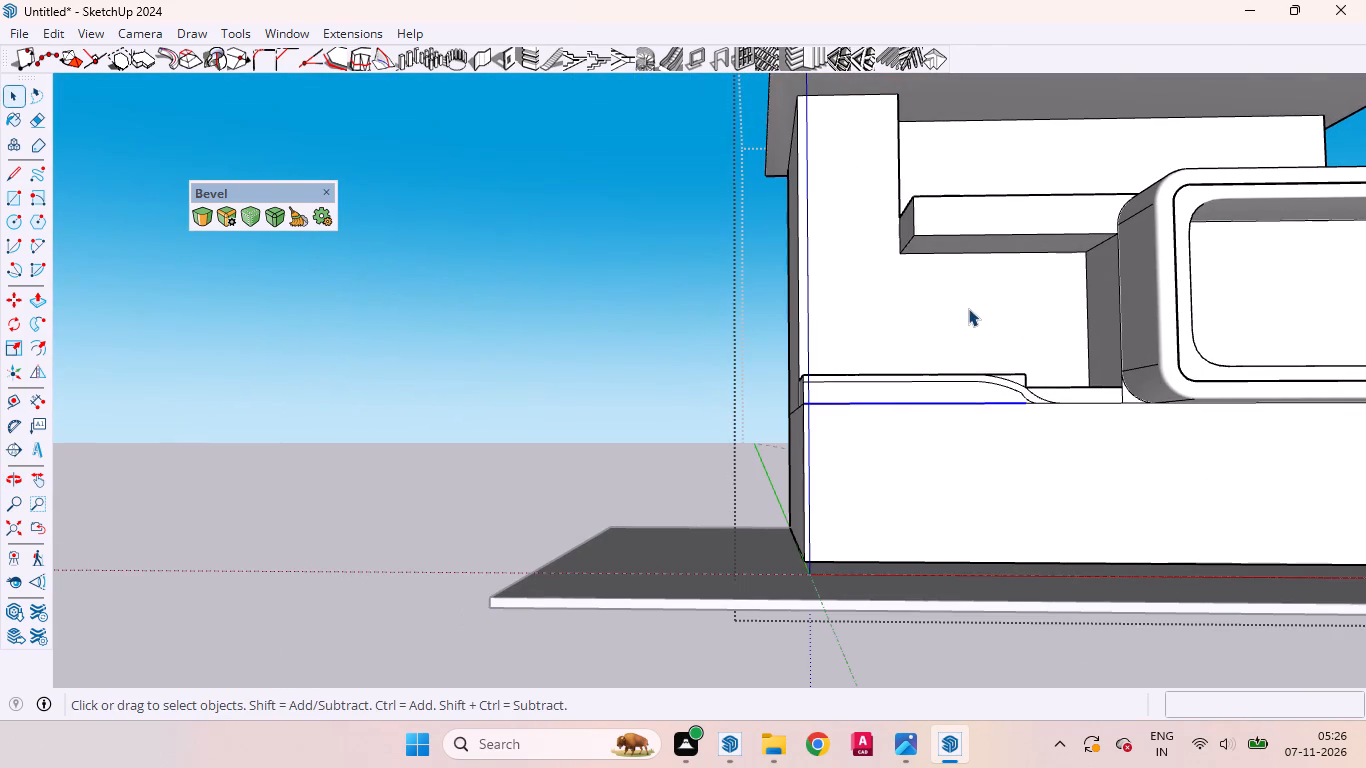
pyautogui.click(961, 306)
pyautogui.moveTo(873, 301); pyautogui.dragTo(1227, 477, button='middle')
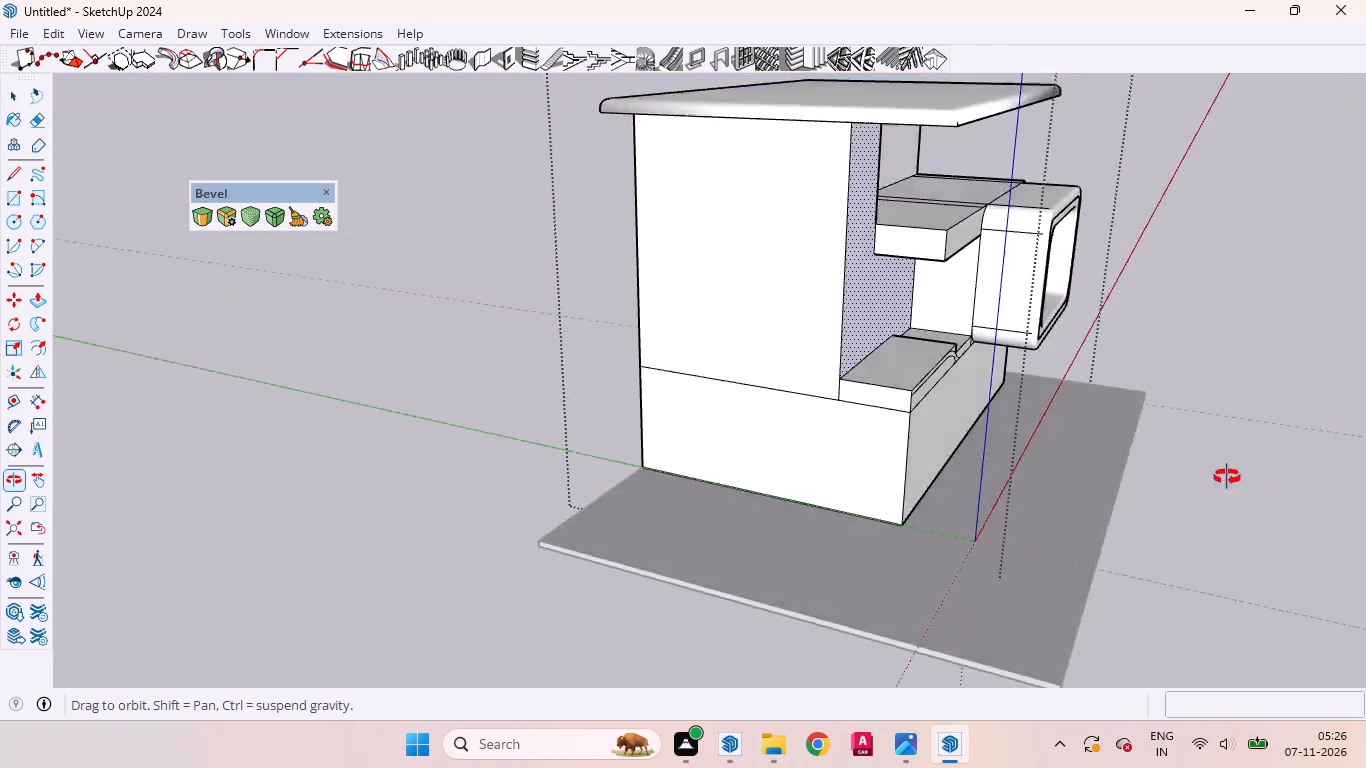
pyautogui.moveTo(1227, 477); pyautogui.dragTo(787, 336, button='middle')
pyautogui.scroll(-11, 854, 446)
pyautogui.scroll(3, 985, 446)
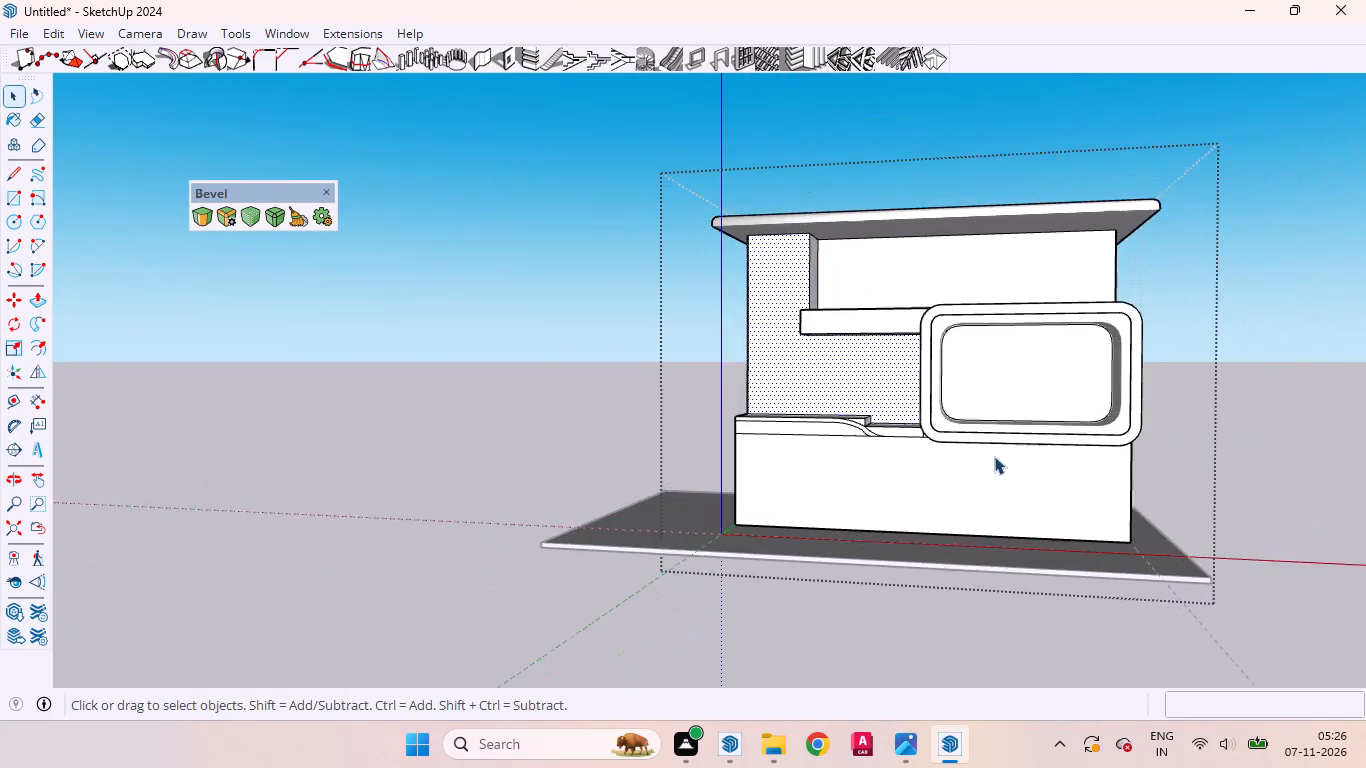
pyautogui.scroll(2, 994, 456)
pyautogui.scroll(-1, 1001, 480)
pyautogui.scroll(3, 1001, 480)
pyautogui.scroll(5, 979, 355)
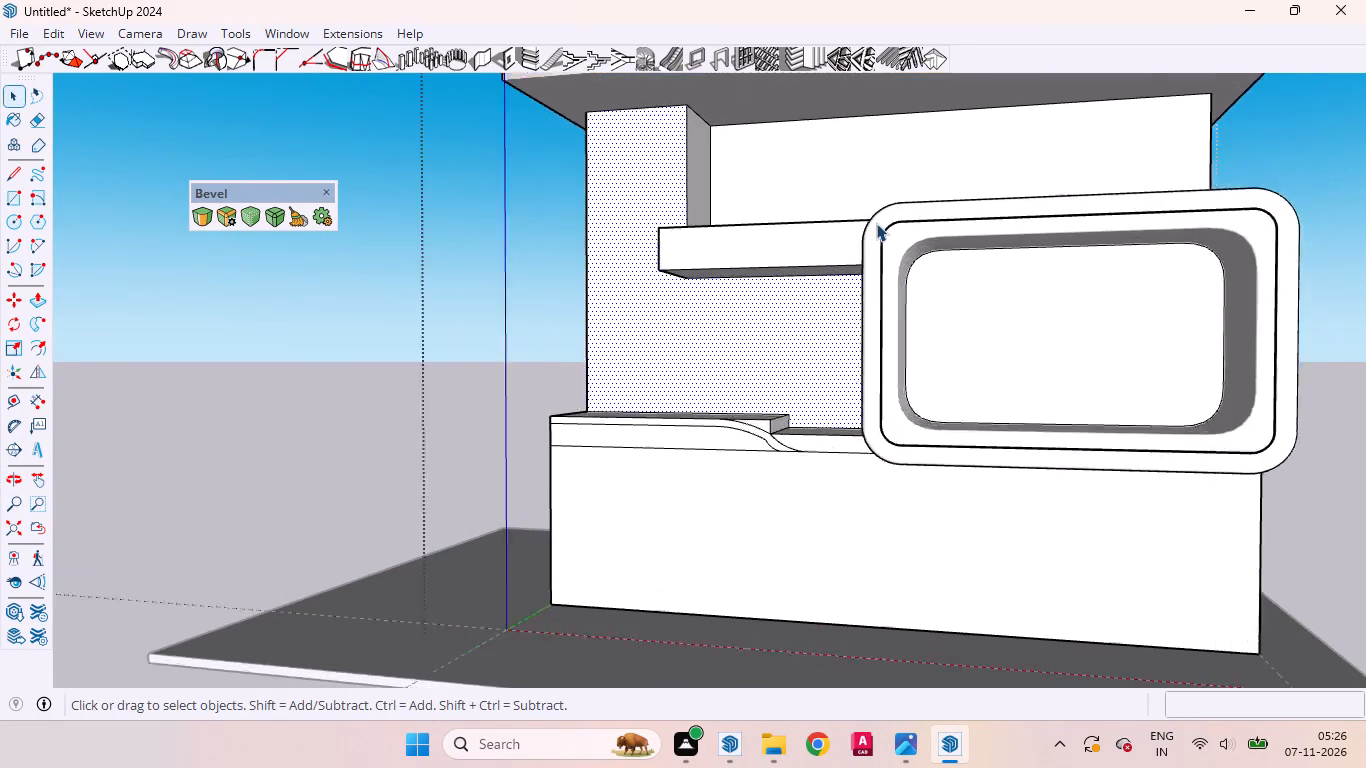
pyautogui.scroll(4, 876, 223)
pyautogui.moveTo(991, 303); pyautogui.dragTo(671, 397, button='middle')
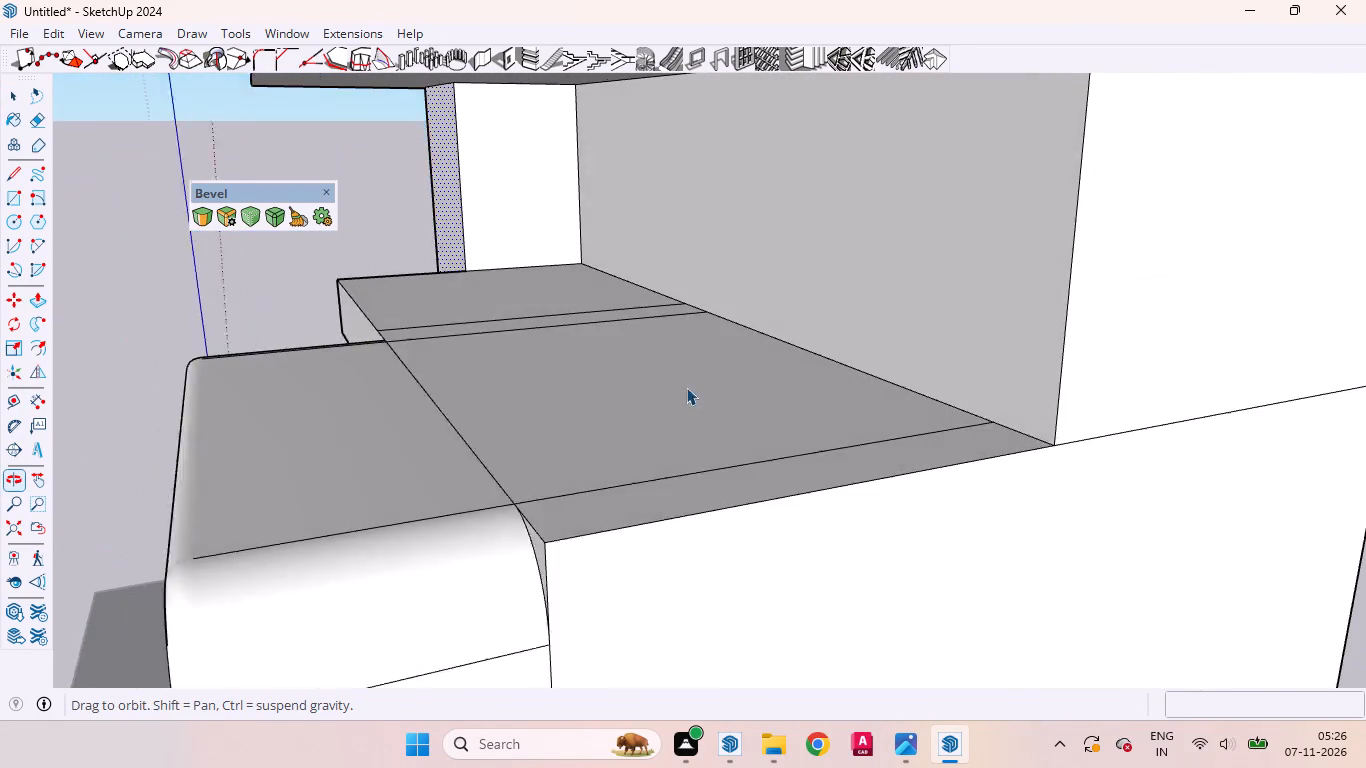
pyautogui.scroll(-5, 804, 286)
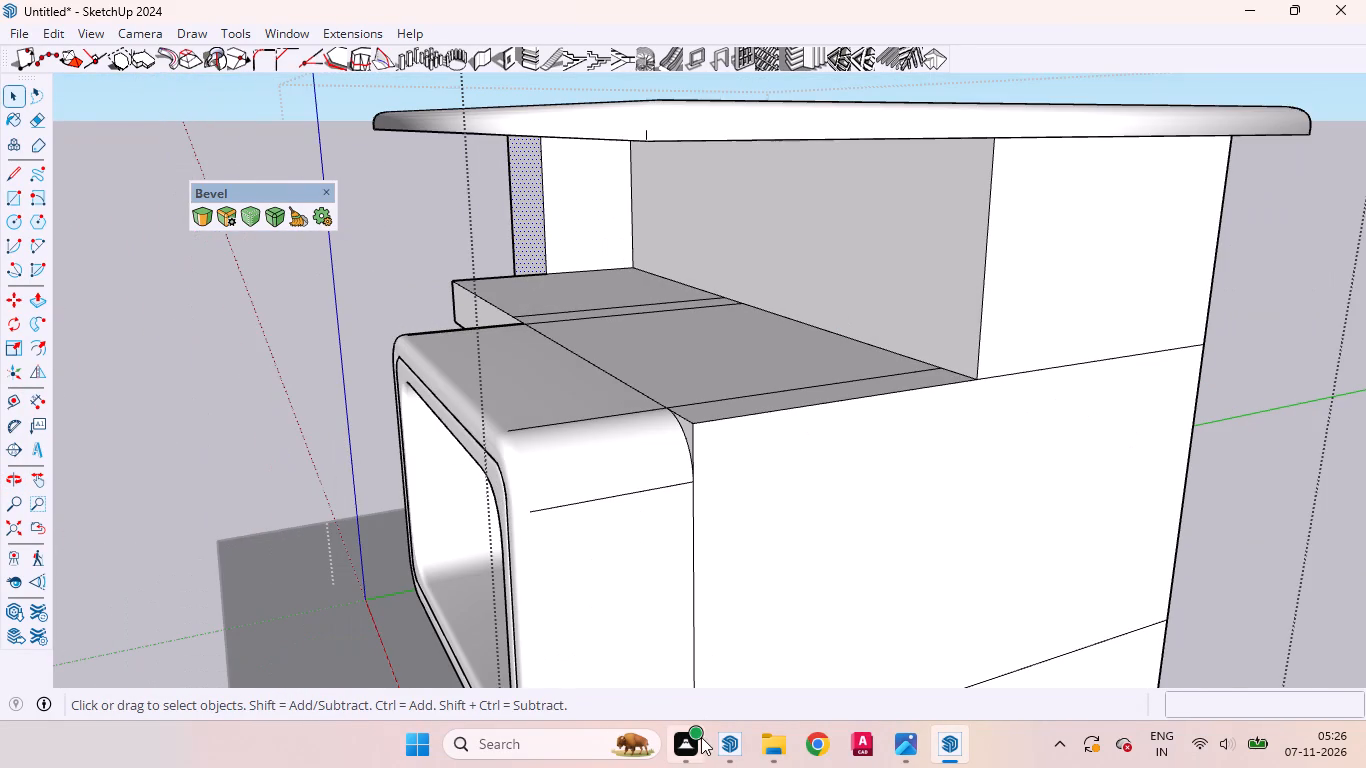
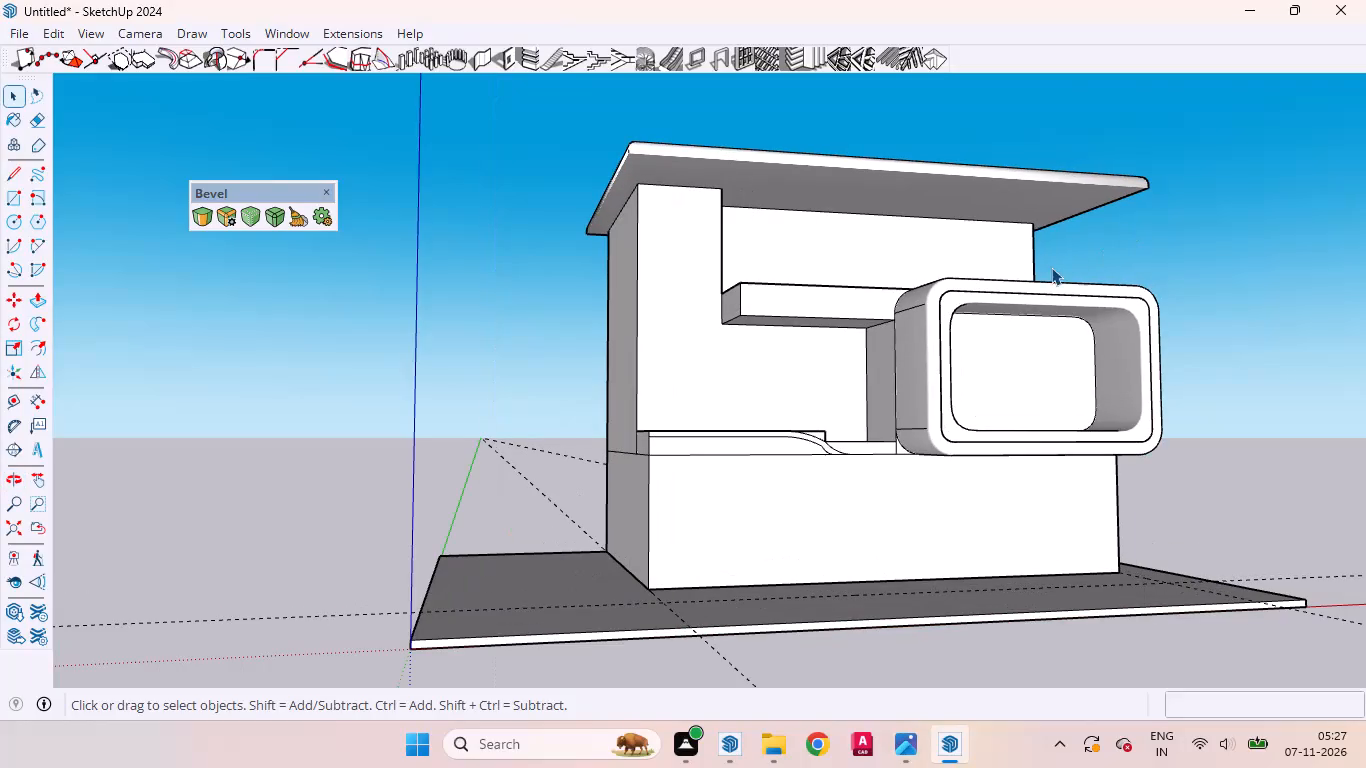
# Undo the earlier curve and inset edits on the front ledge, back to its plain rectangular step.
pyautogui.scroll(4, 827, 337)
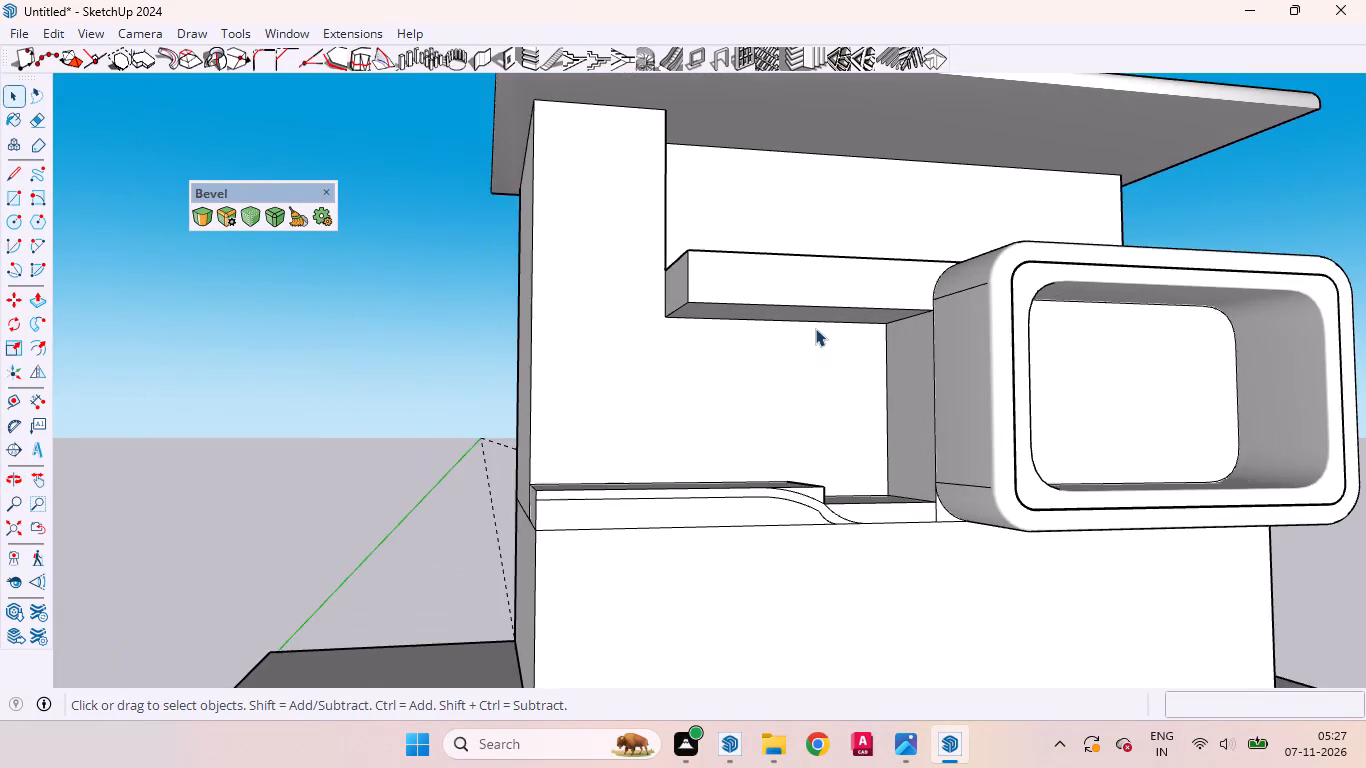
pyautogui.scroll(4, 811, 322)
pyautogui.moveTo(764, 333); pyautogui.dragTo(694, 337, button='middle')
pyautogui.scroll(-7, 741, 271)
pyautogui.scroll(2, 697, 406)
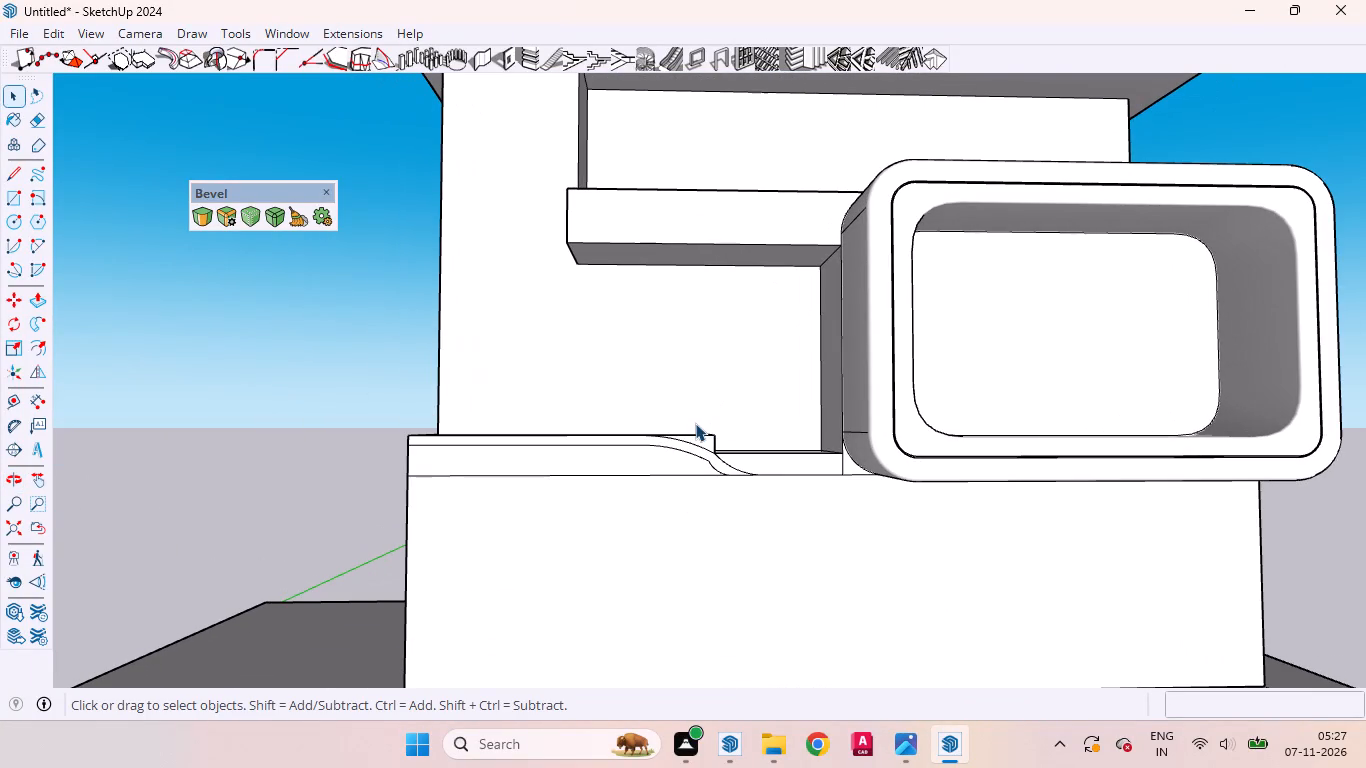
pyautogui.hotkey('ctrl', 'z')
pyautogui.hotkey('ctrl', 'z')
pyautogui.hotkey('ctrl', 'z')
pyautogui.hotkey('ctrl', 'z')
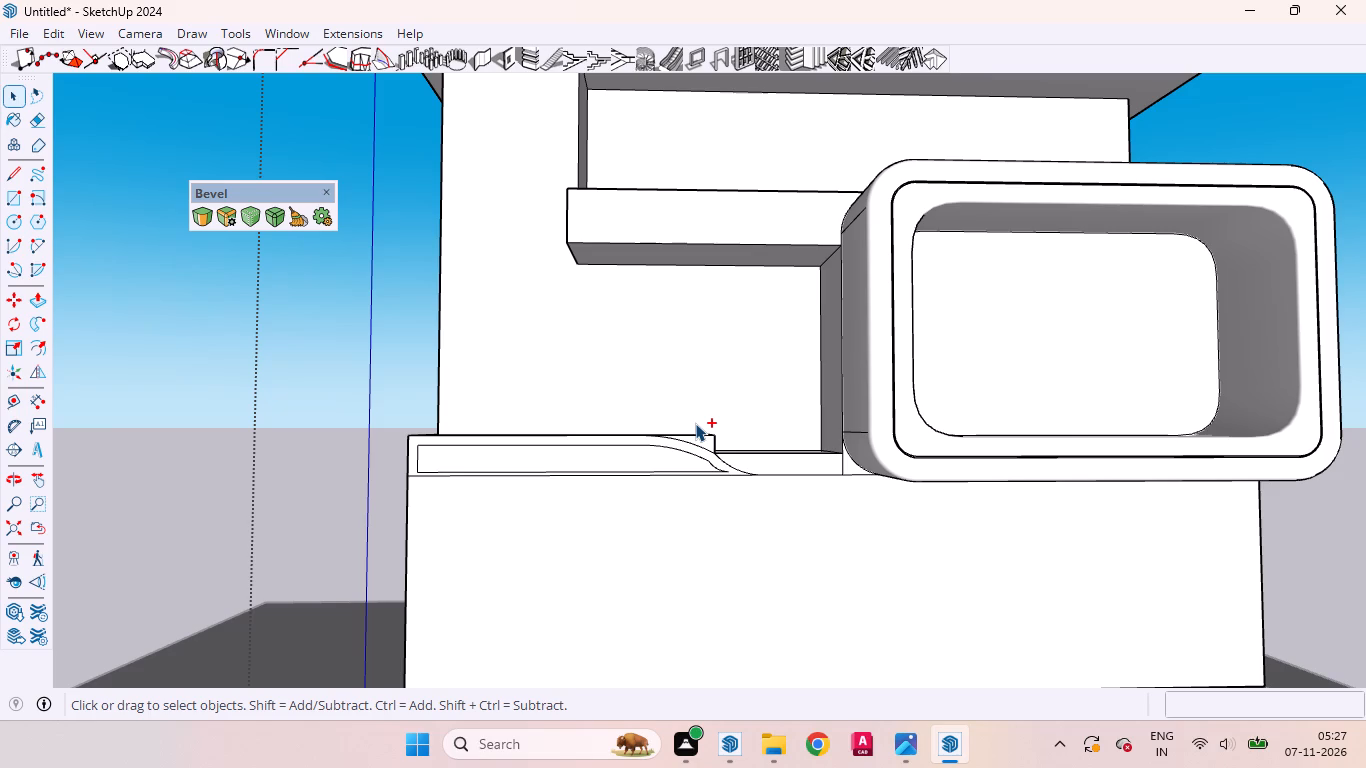
pyautogui.hotkey('ctrl', 'z')
pyautogui.hotkey('ctrl', 'z')
pyautogui.hotkey('ctrl', 'z')
pyautogui.hotkey('ctrl', 'z')
pyautogui.press('z')
pyautogui.hotkey('ctrl', 'z')
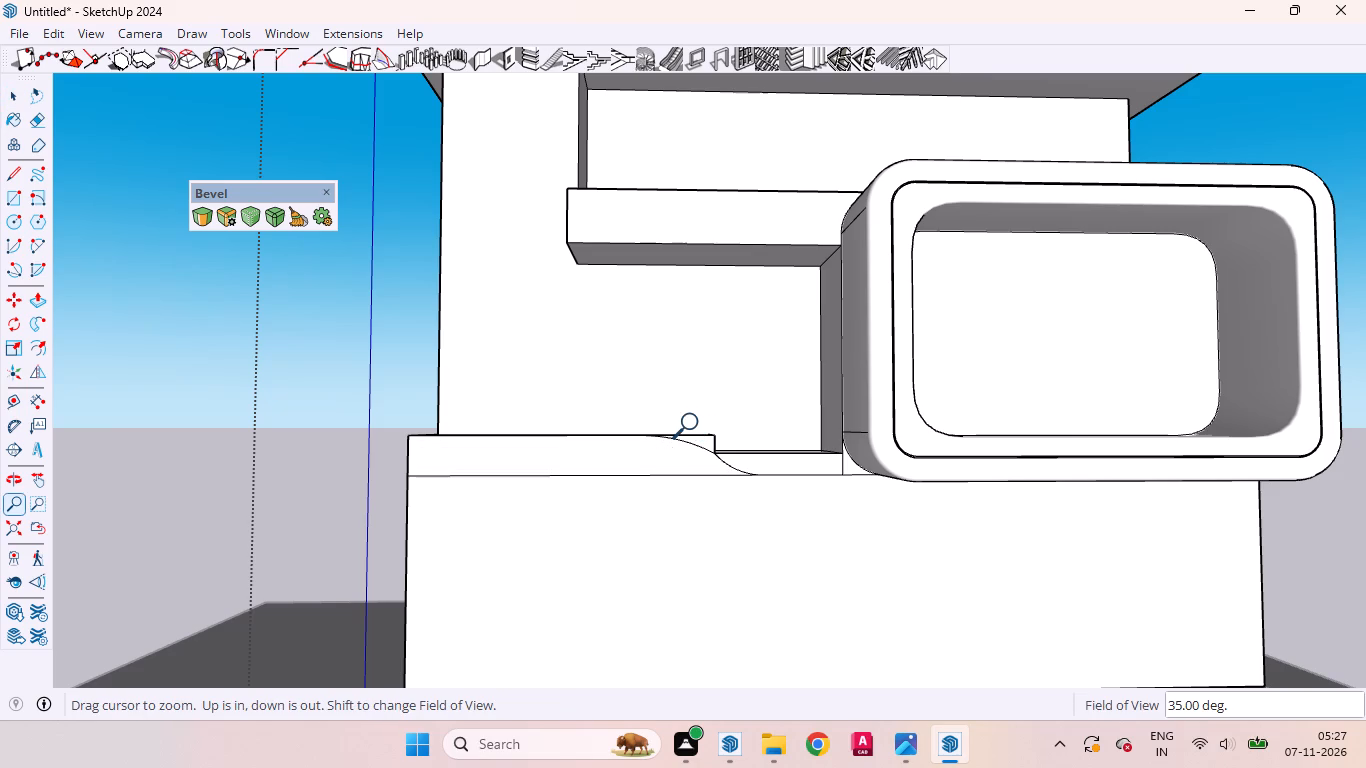
pyautogui.hotkey('ctrl', 'z')
pyautogui.hotkey('ctrl', 'z')
pyautogui.press('space')
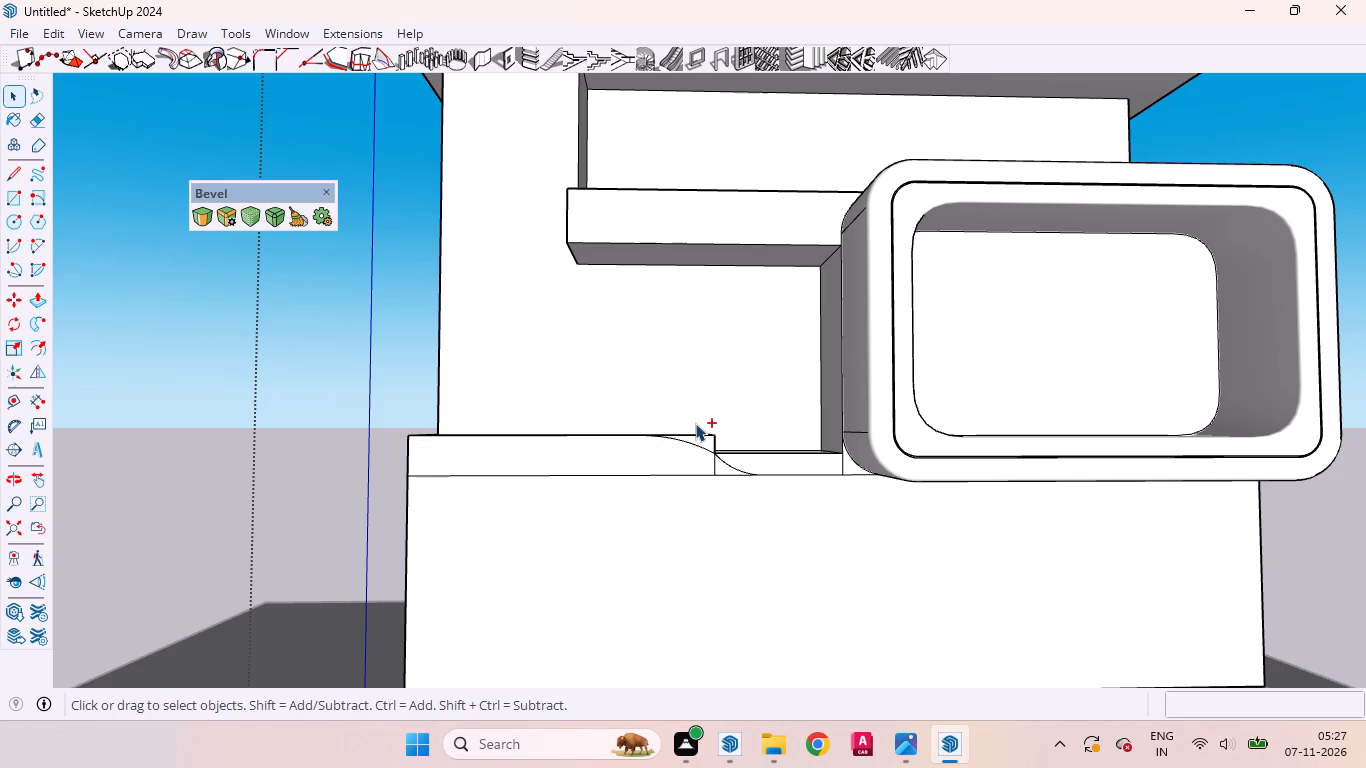
pyautogui.hotkey('ctrl', 'z')
pyautogui.hotkey('ctrl', 'z')
# Draw a two-point arc about 2' 4" long with a bulge of about 2" from the step's upper front corner to the lower ledge's front edge.
pyautogui.scroll(-5, 715, 433)
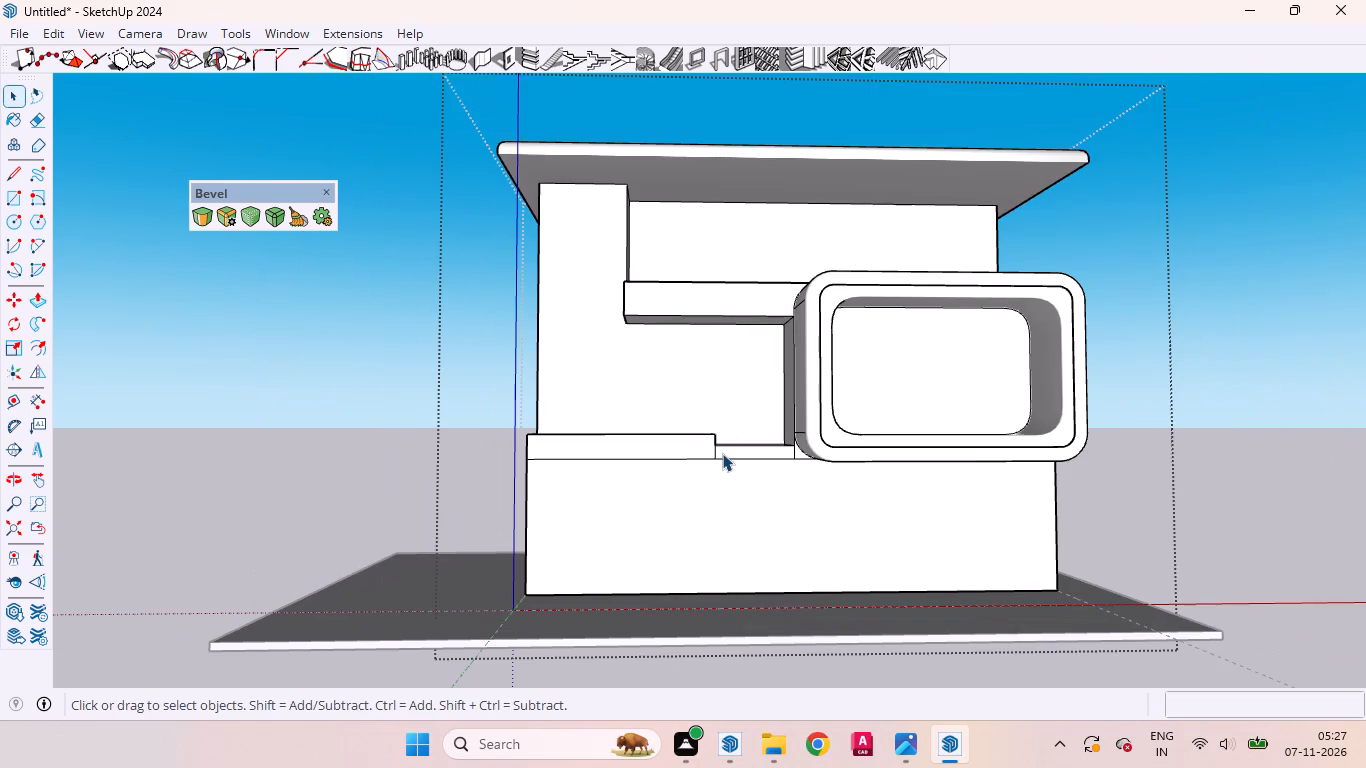
pyautogui.scroll(4, 785, 441)
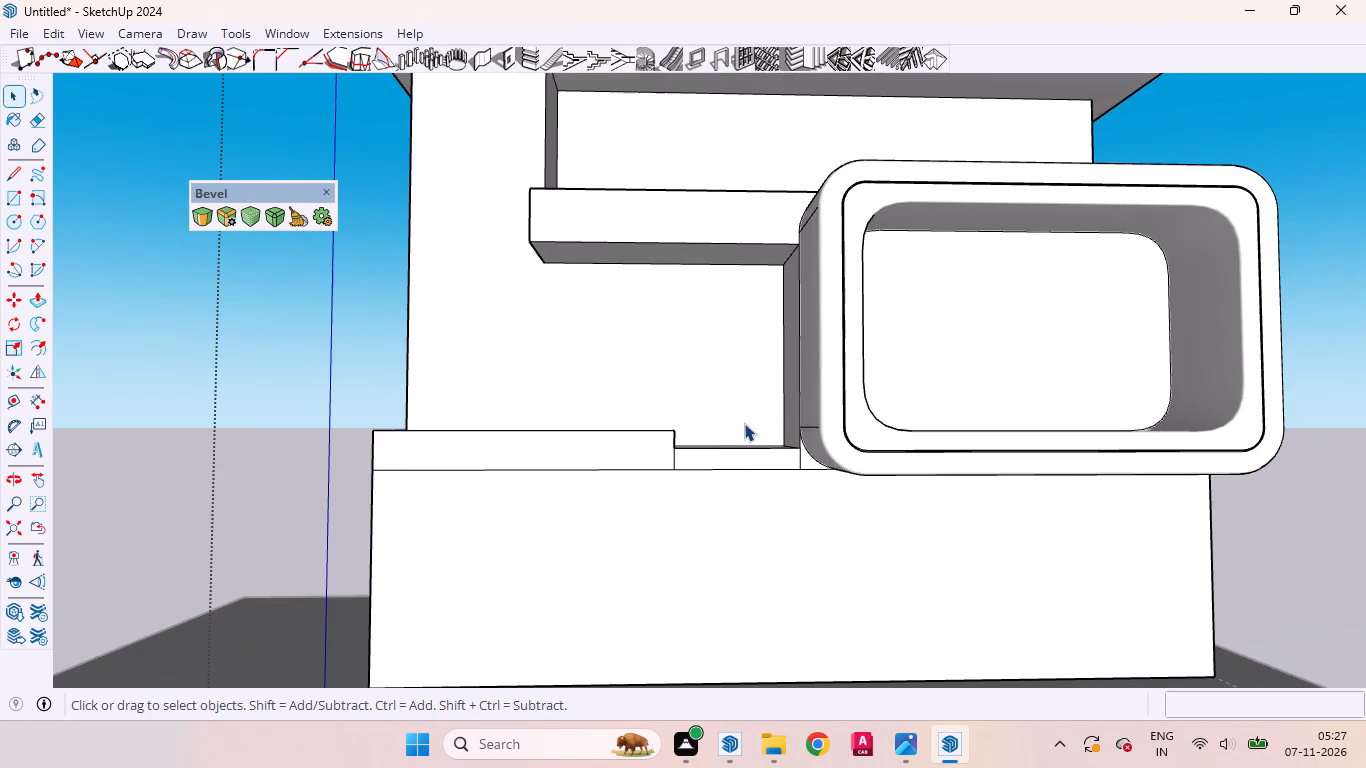
pyautogui.moveTo(756, 433); pyautogui.dragTo(813, 517, button='middle')
pyautogui.scroll(9, 766, 566)
pyautogui.click(771, 529)
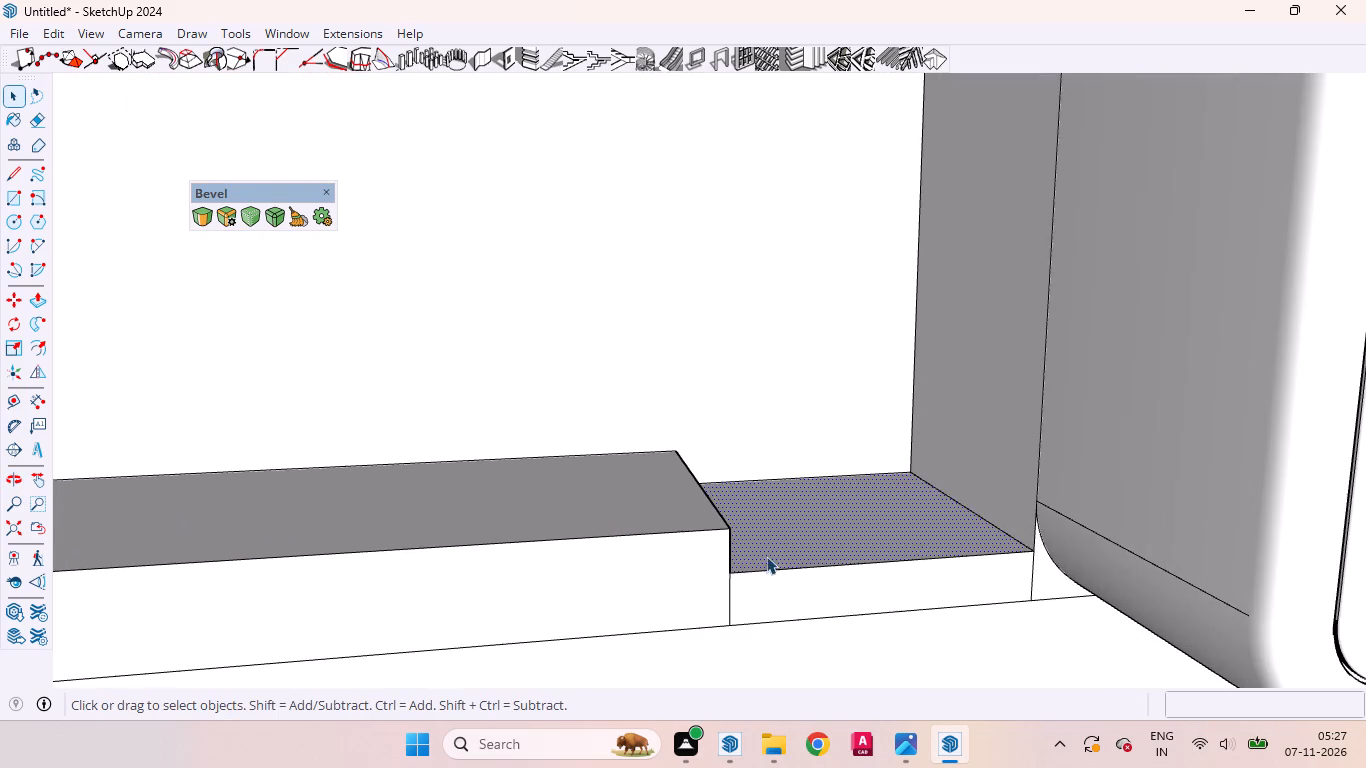
pyautogui.moveTo(753, 549); pyautogui.dragTo(563, 411, button='middle')
pyautogui.scroll(7, 654, 539)
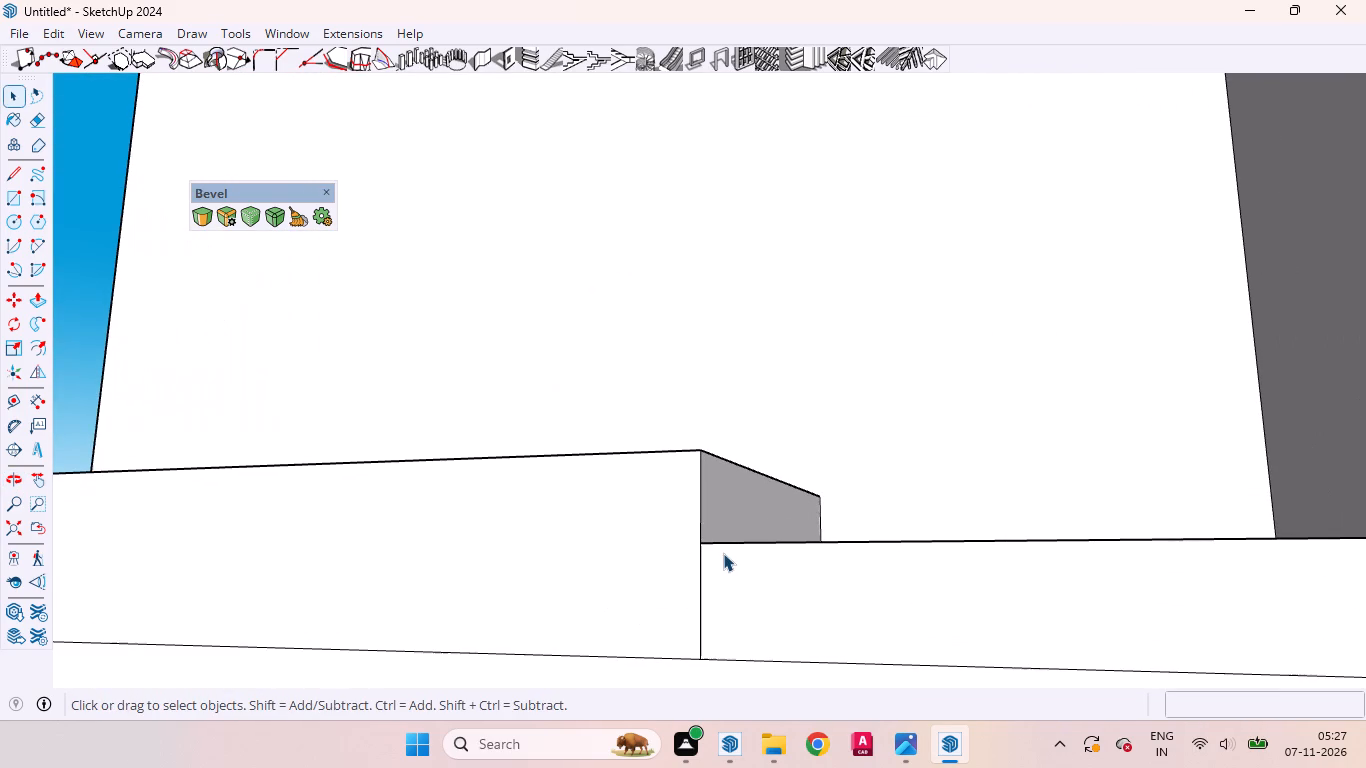
pyautogui.press('a')
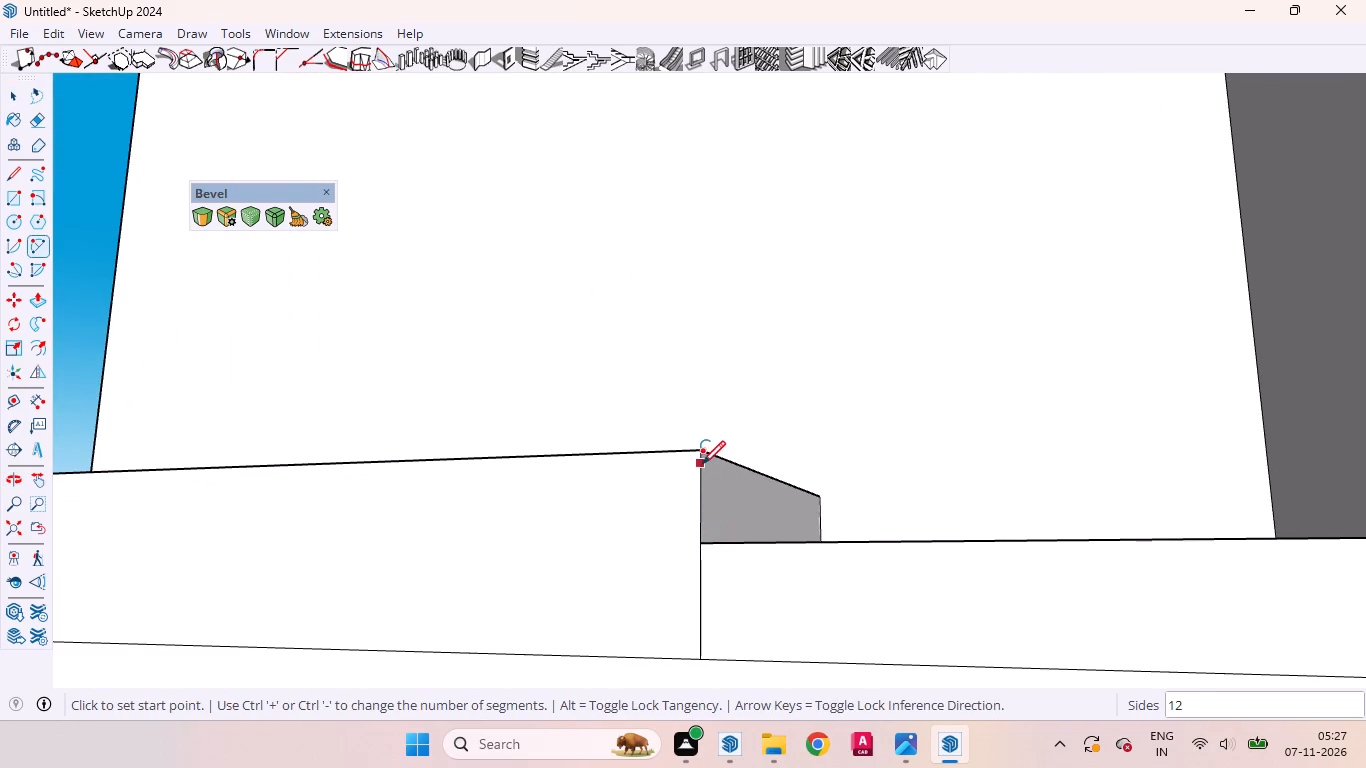
pyautogui.click(701, 448)
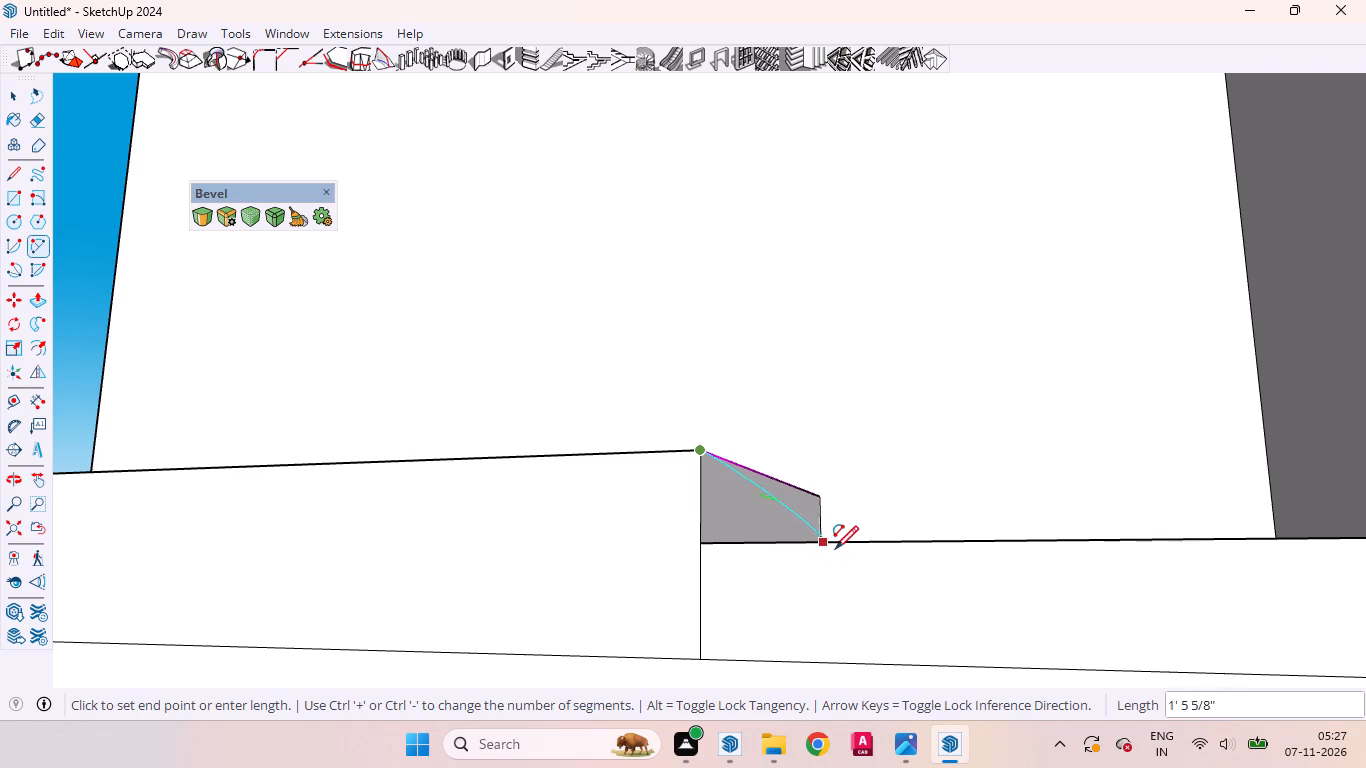
pyautogui.click(955, 545)
pyautogui.moveTo(801, 516); pyautogui.dragTo(807, 523, button='middle')
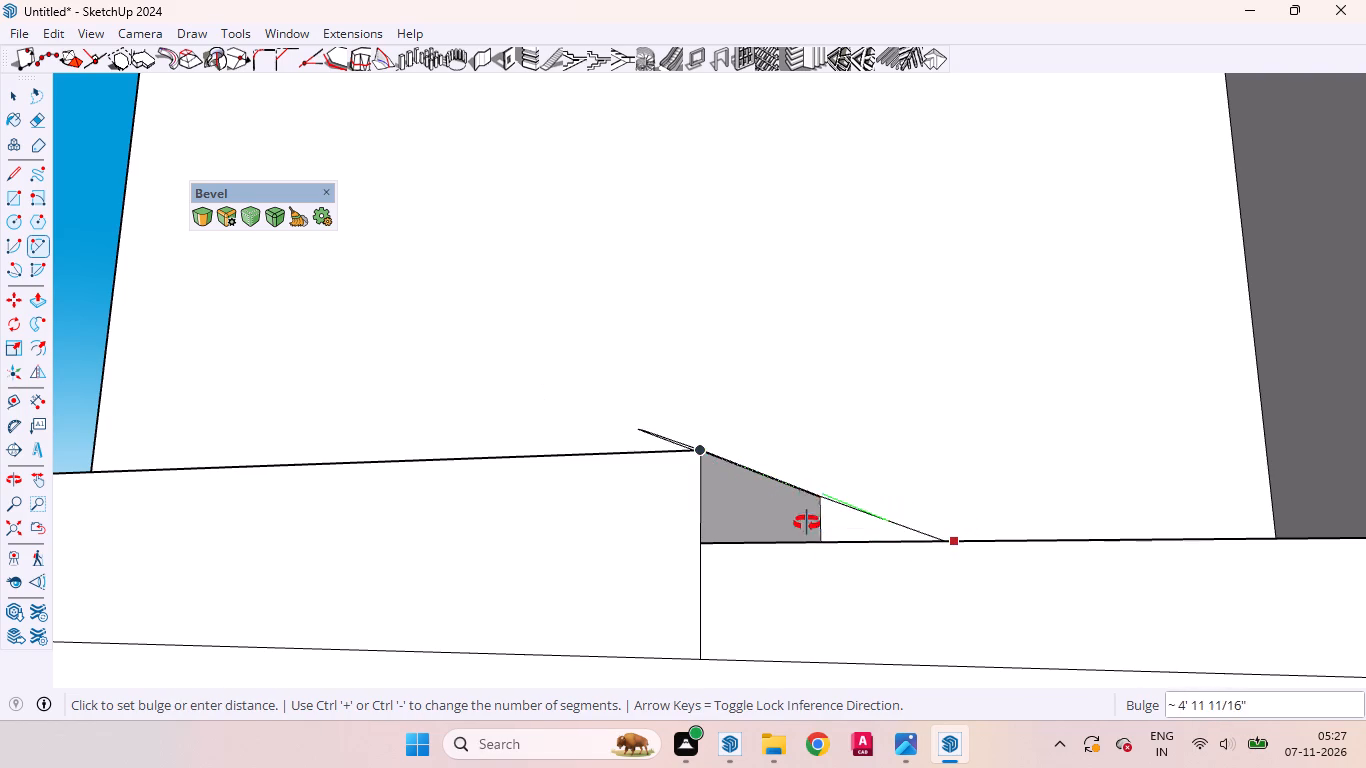
pyautogui.moveTo(807, 523); pyautogui.dragTo(937, 603, button='middle')
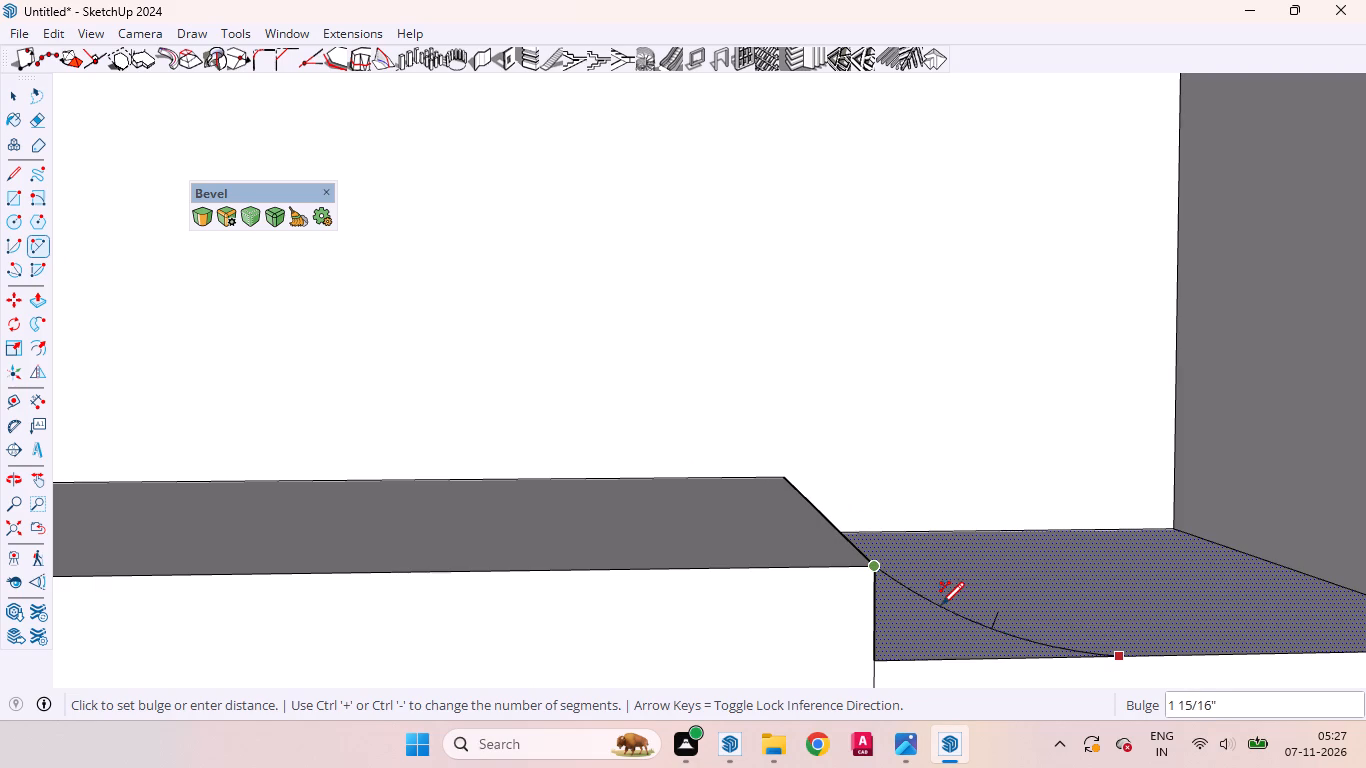
pyautogui.click(940, 605)
pyautogui.scroll(-9, 915, 566)
pyautogui.press('space')
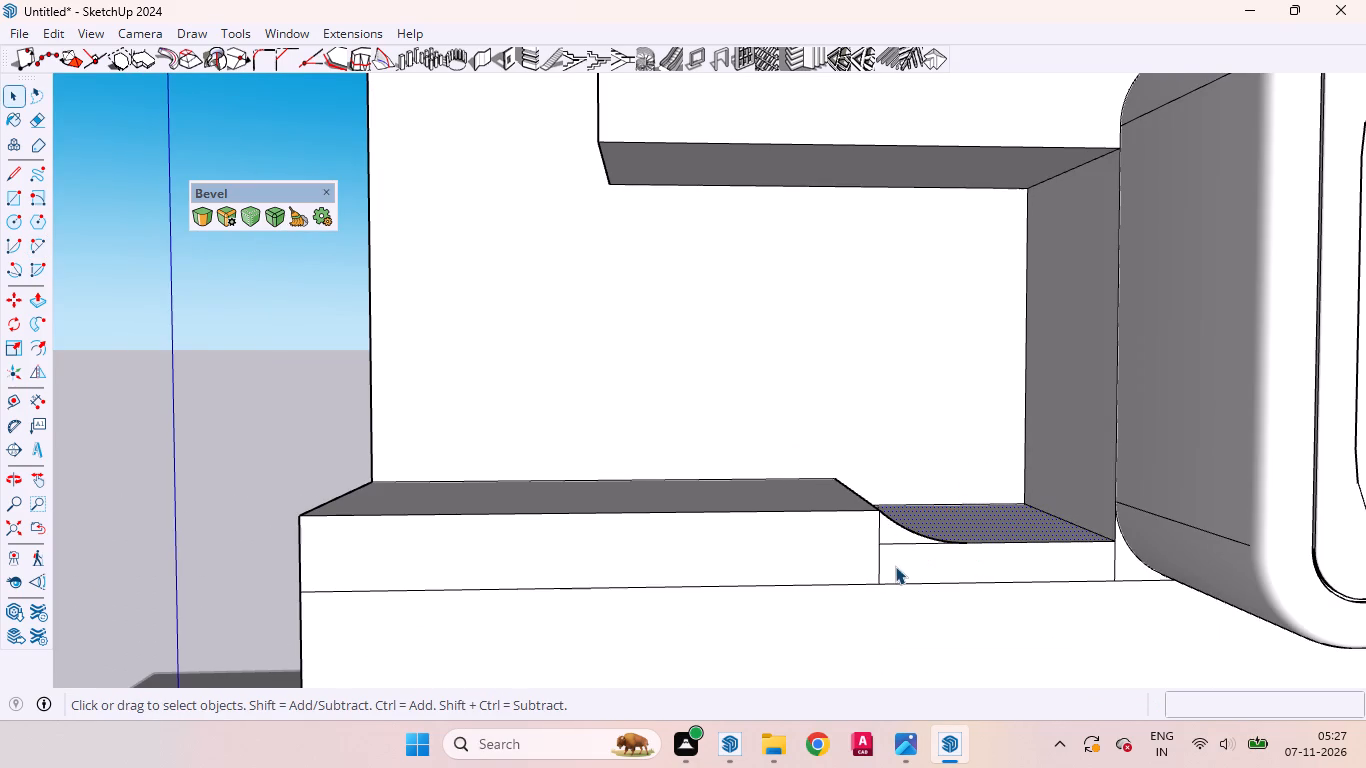
# Erase the straight edge segment beneath the new arc on the ledge's front face.
pyautogui.click(894, 545)
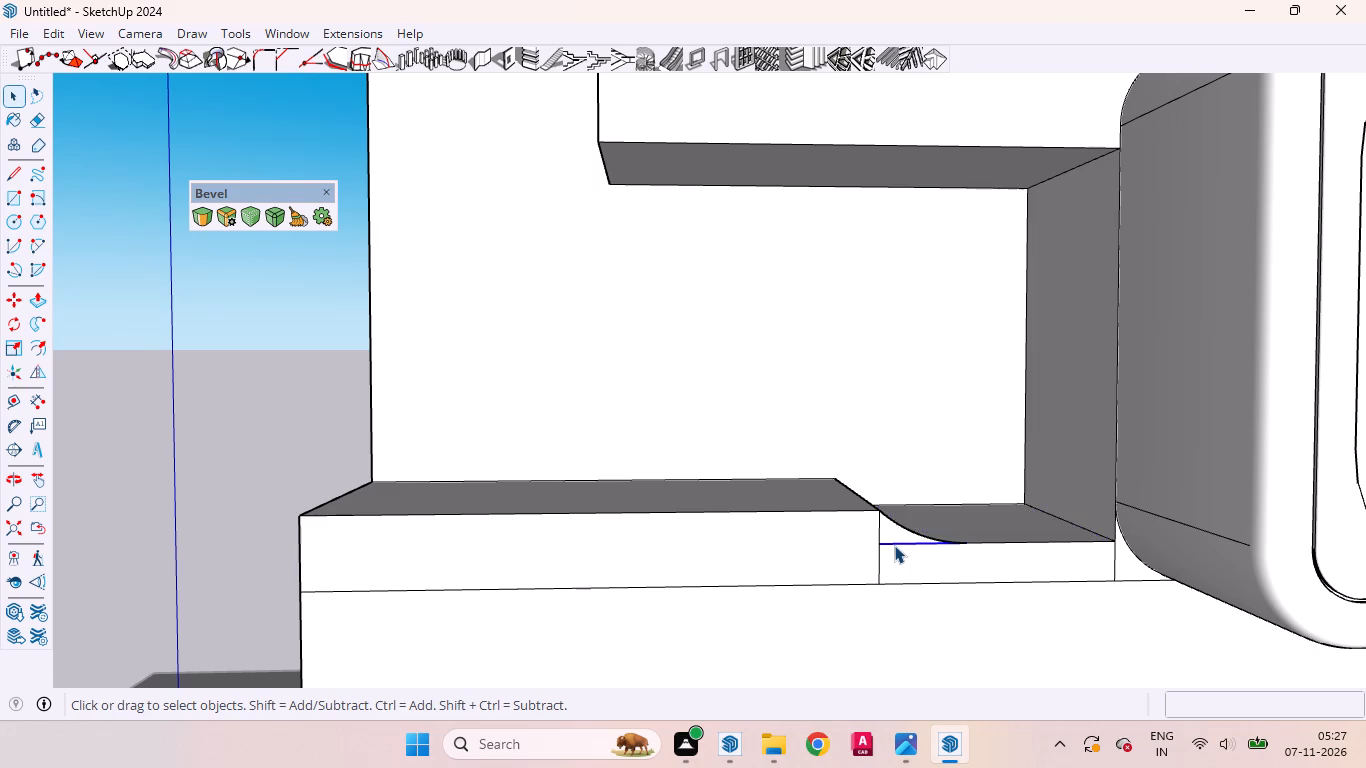
pyautogui.rightClick(894, 545)
pyautogui.click(940, 257)
# Push/Pull the small front face beneath the arc 8" back toward the wall to form a curved strip.
pyautogui.moveTo(975, 552); pyautogui.dragTo(933, 649, button='middle')
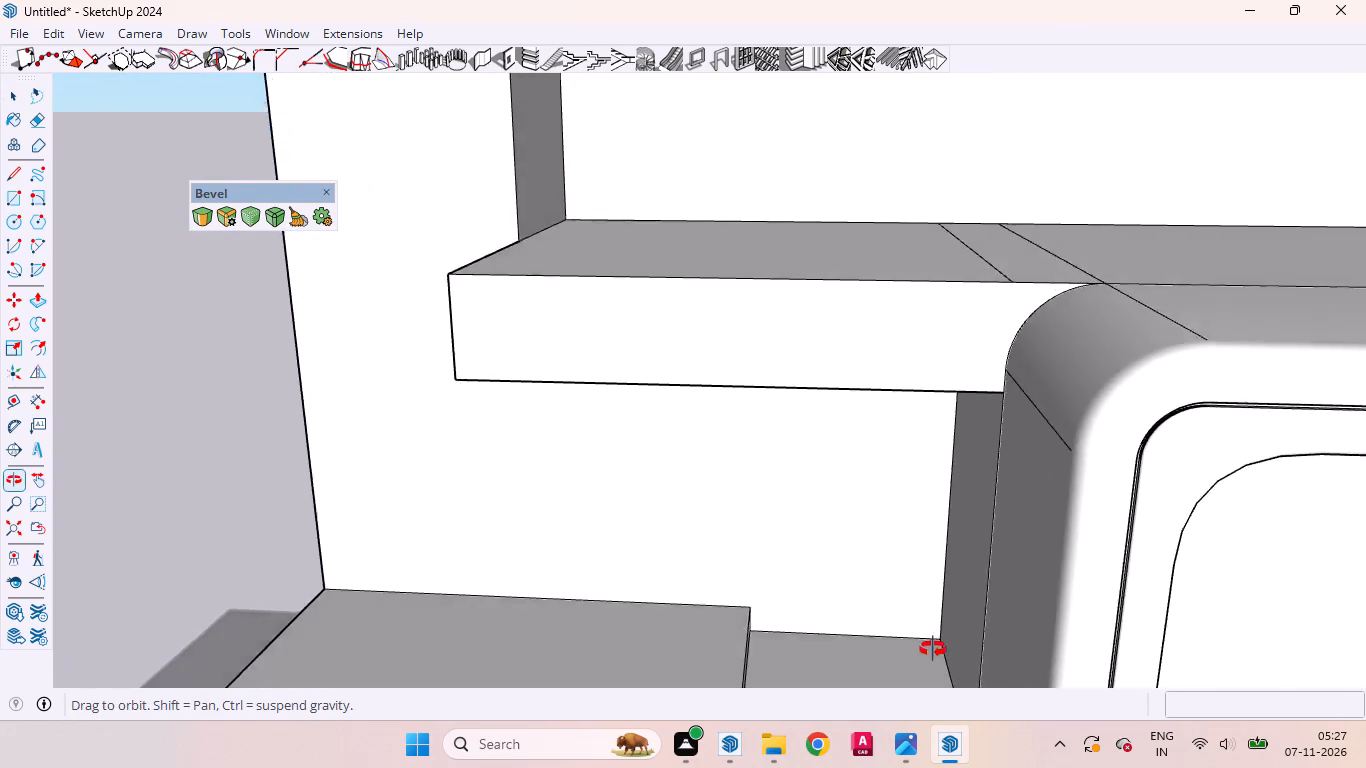
pyautogui.moveTo(933, 649); pyautogui.dragTo(1273, 614, button='middle')
pyautogui.scroll(5, 1292, 541)
pyautogui.scroll(-2, 1267, 549)
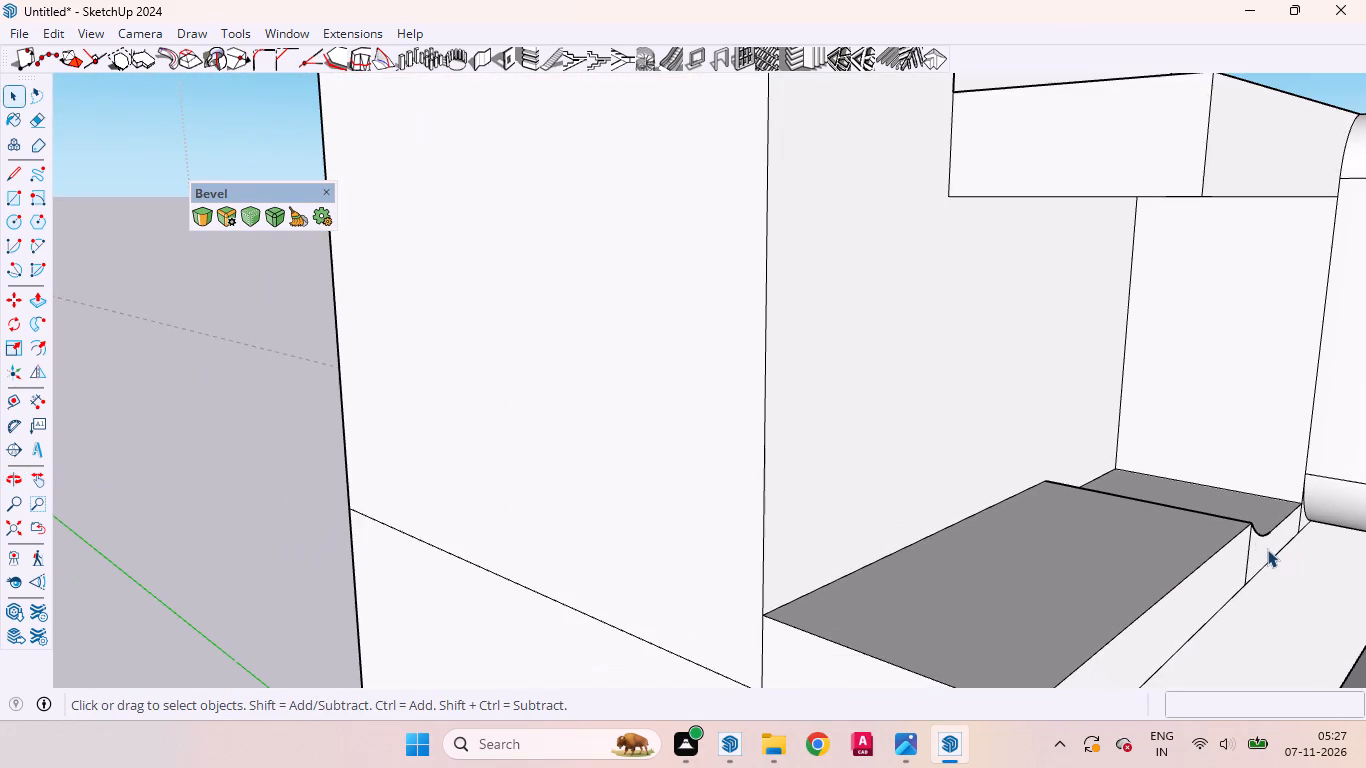
pyautogui.moveTo(1226, 531); pyautogui.dragTo(938, 497, button='middle')
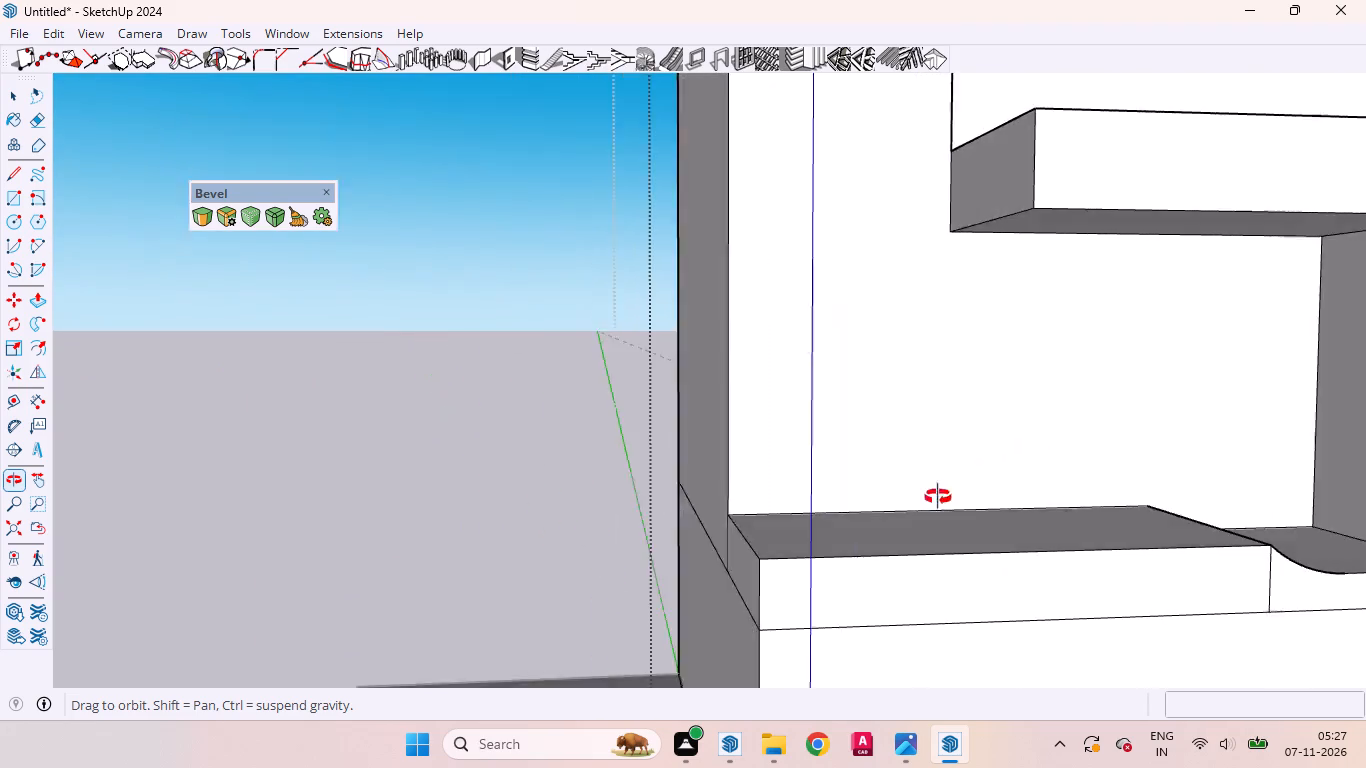
pyautogui.moveTo(938, 497); pyautogui.dragTo(681, 512, button='middle')
pyautogui.scroll(-6, 836, 496)
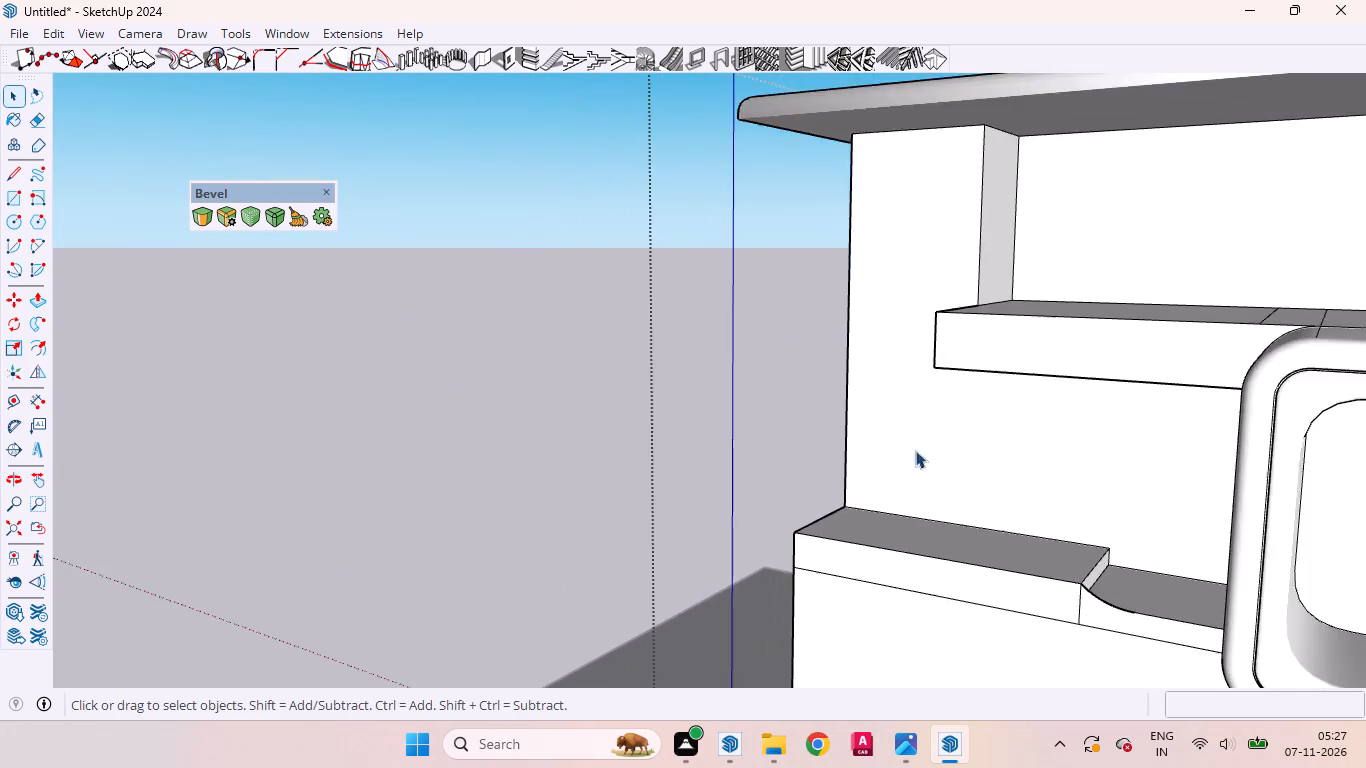
pyautogui.scroll(-1, 915, 450)
pyautogui.scroll(8, 1108, 567)
pyautogui.click(1111, 570)
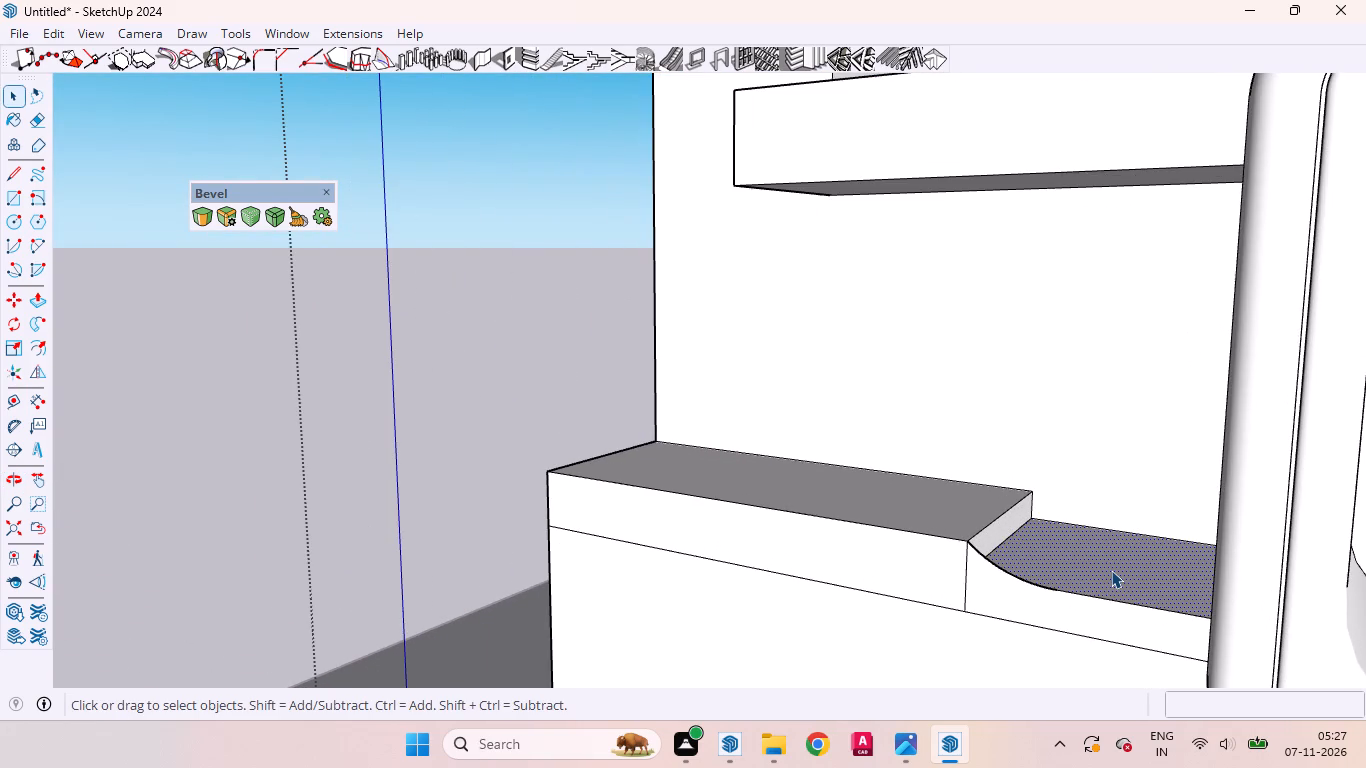
pyautogui.scroll(3, 1105, 574)
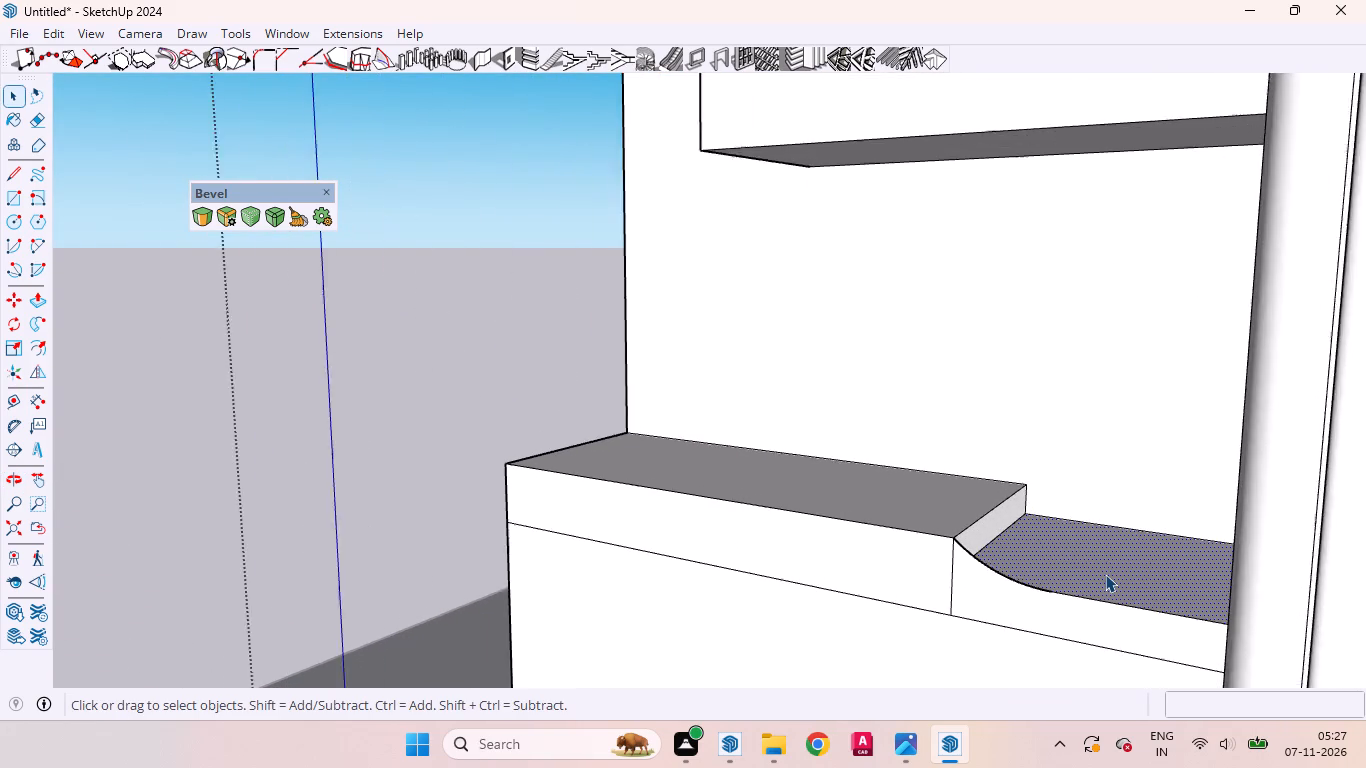
pyautogui.scroll(1, 1105, 574)
pyautogui.click(919, 563)
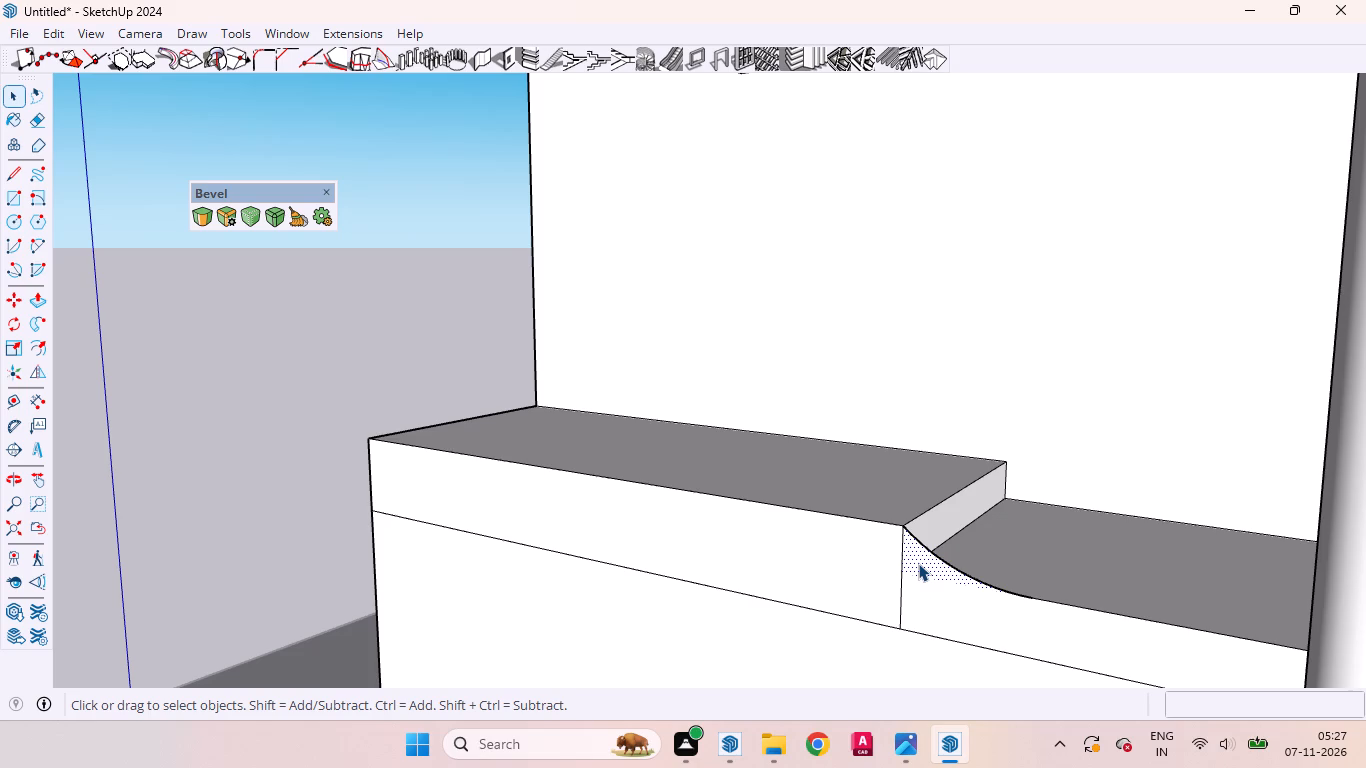
pyautogui.press('p')
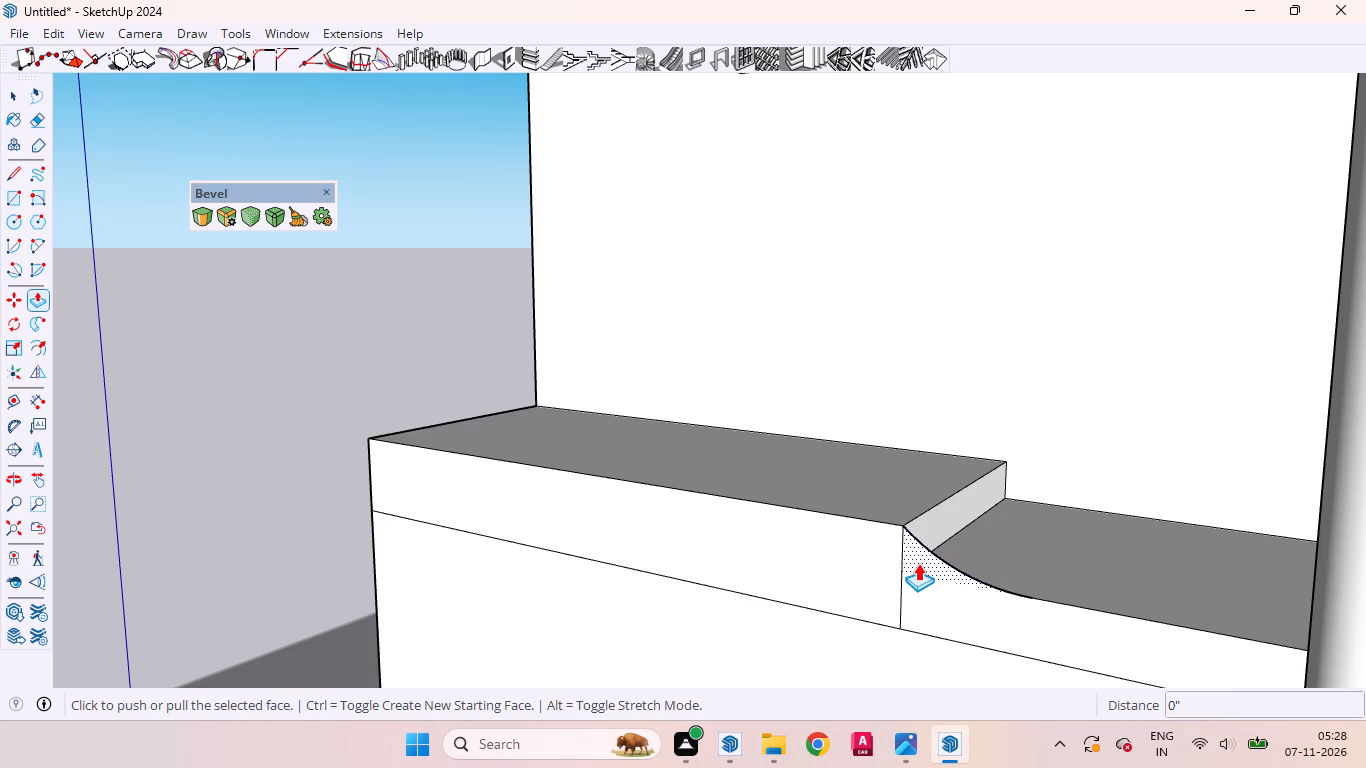
pyautogui.click(918, 563)
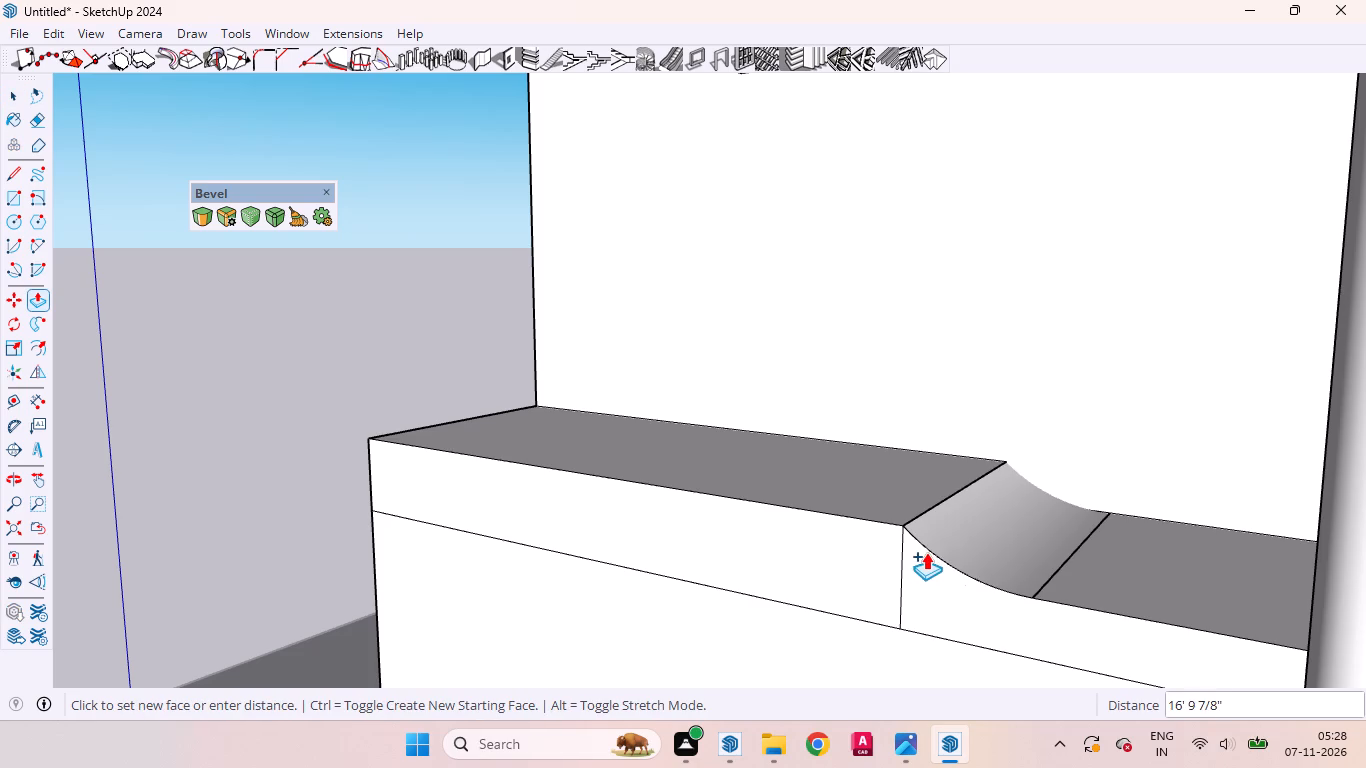
pyautogui.scroll(2, 943, 532)
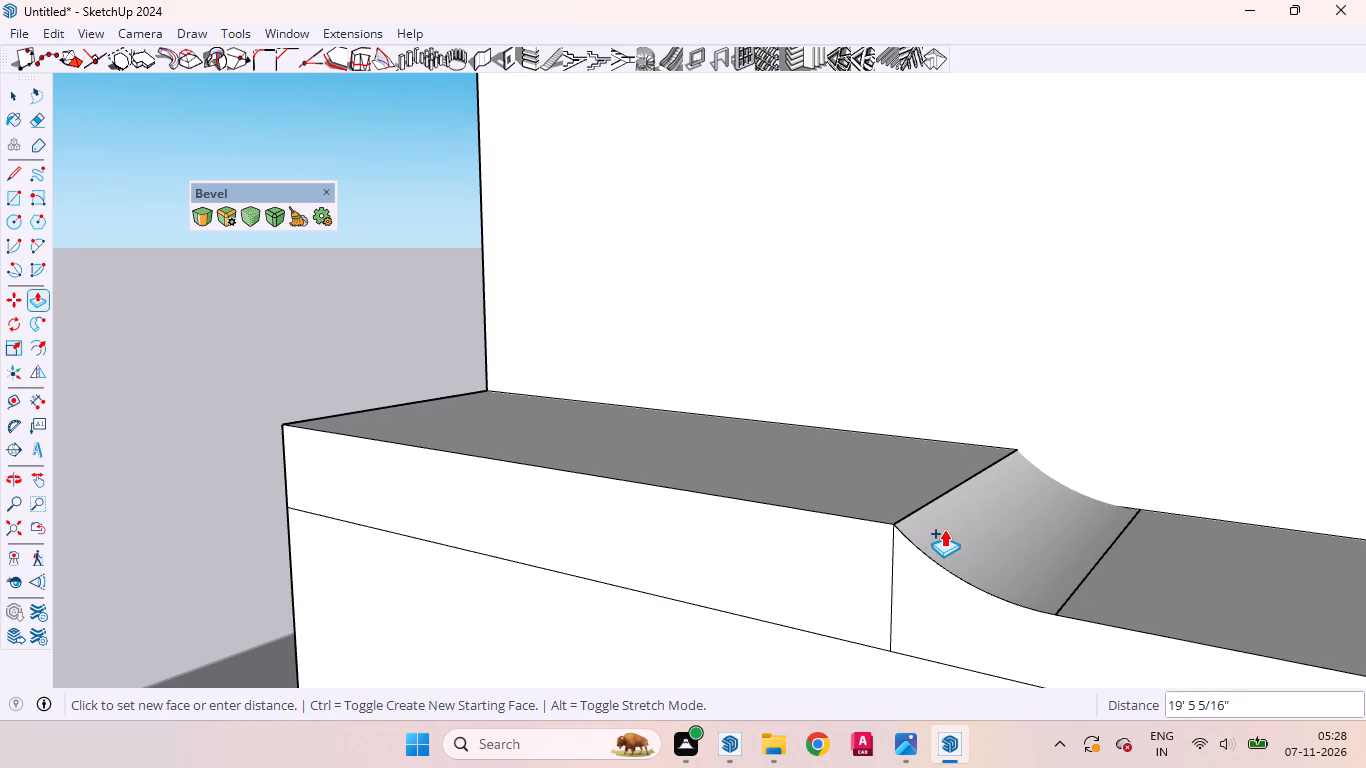
pyautogui.press('8')
pyautogui.press('Return')
pyautogui.press('space')
# Draw a line about 3' 9" long from the curved strip's inner lower end across the low ledge to the side wall, parallel to the front edge.
pyautogui.scroll(3, 1111, 564)
pyautogui.scroll(-1, 1112, 565)
pyautogui.click(1110, 590)
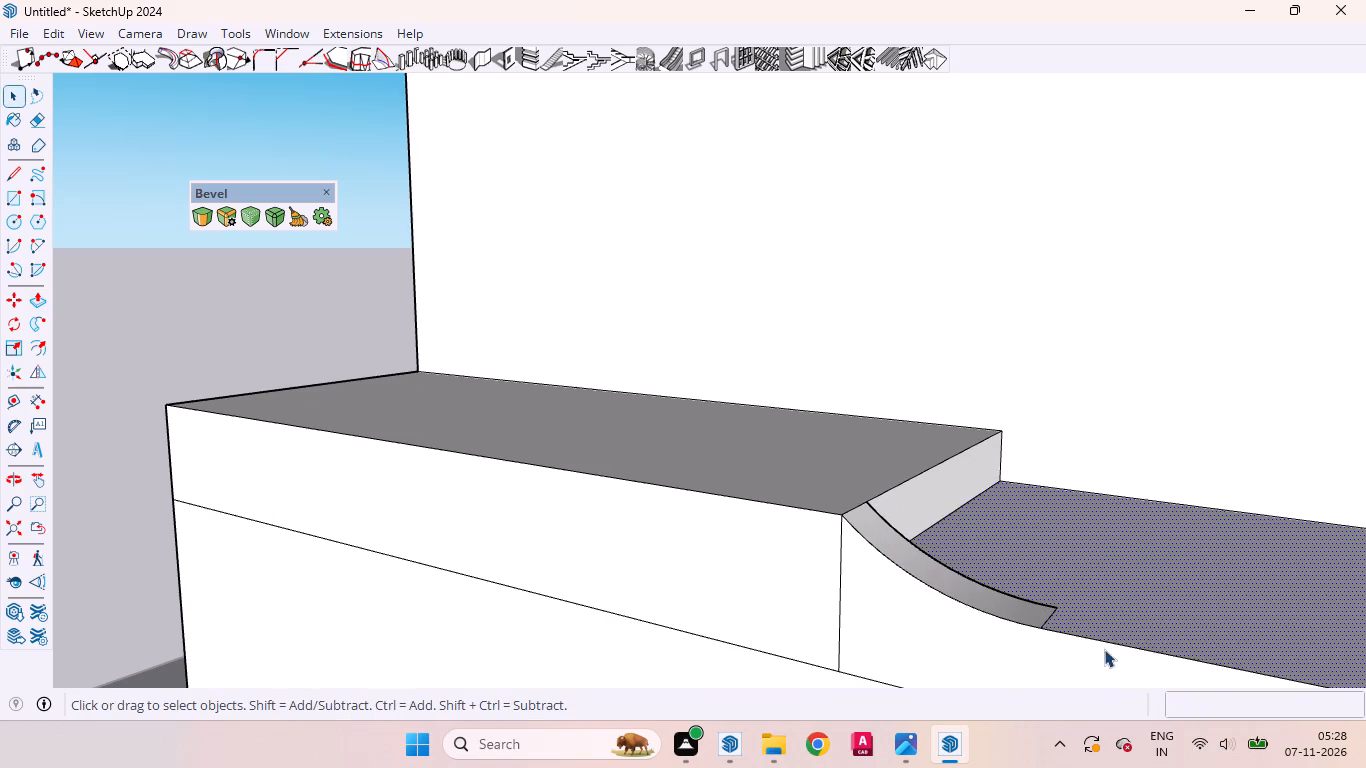
pyautogui.moveTo(1109, 649); pyautogui.dragTo(1300, 712, button='middle')
pyautogui.scroll(-9, 1131, 542)
pyautogui.scroll(5, 1076, 535)
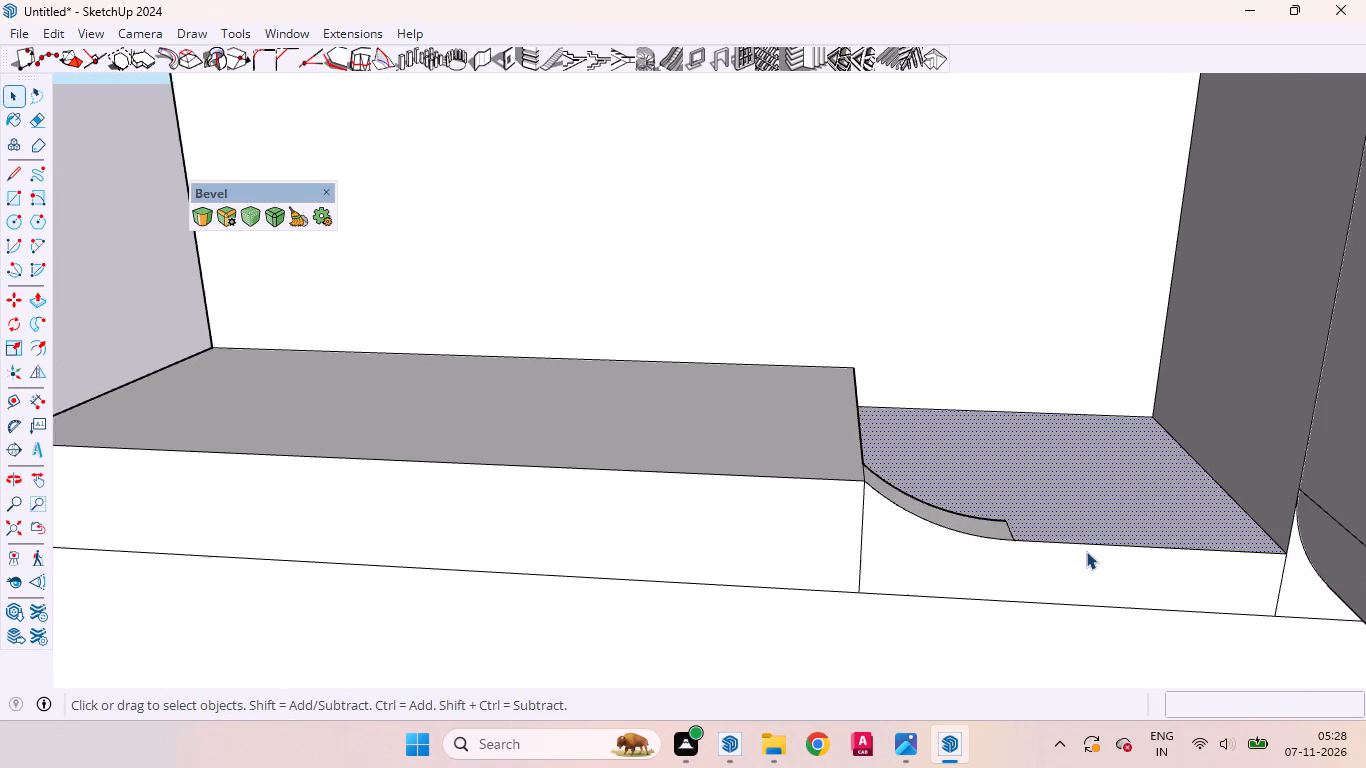
pyautogui.press('l')
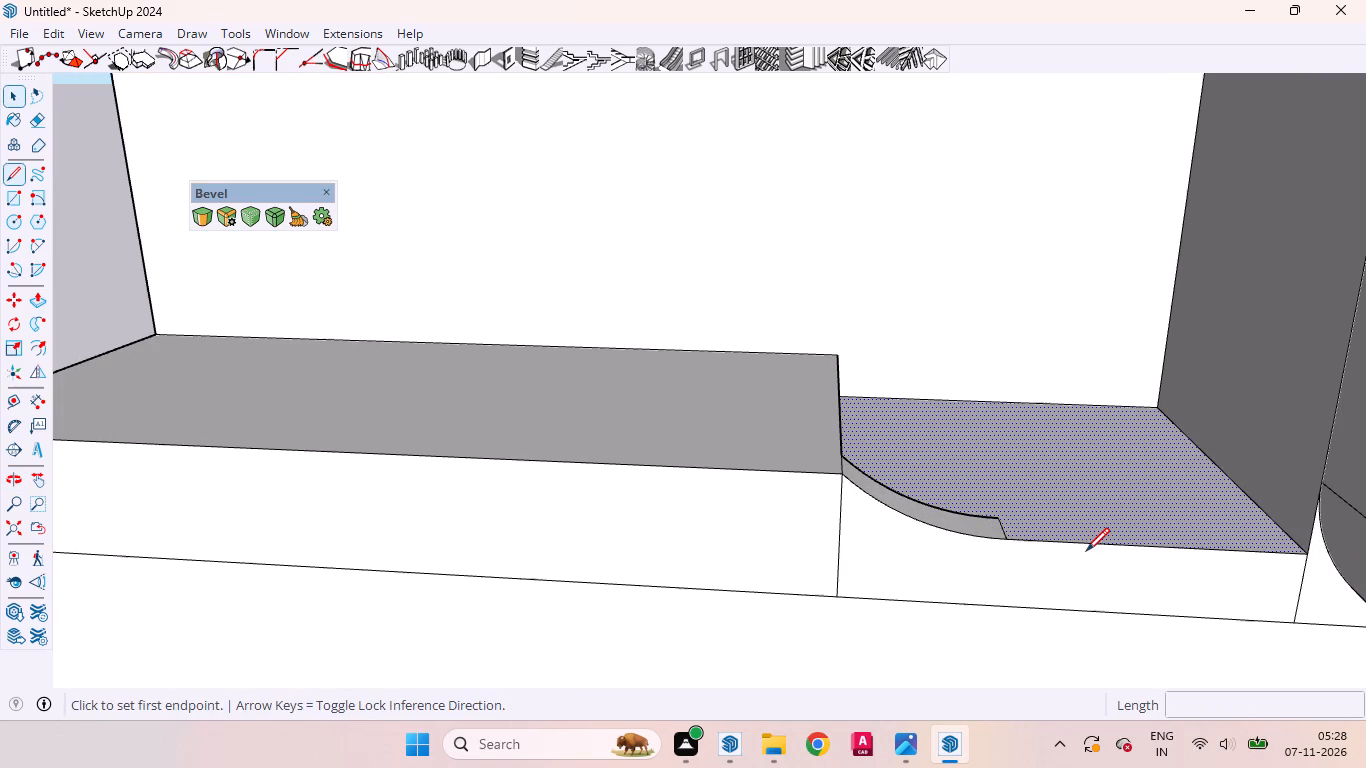
pyautogui.scroll(4, 1078, 540)
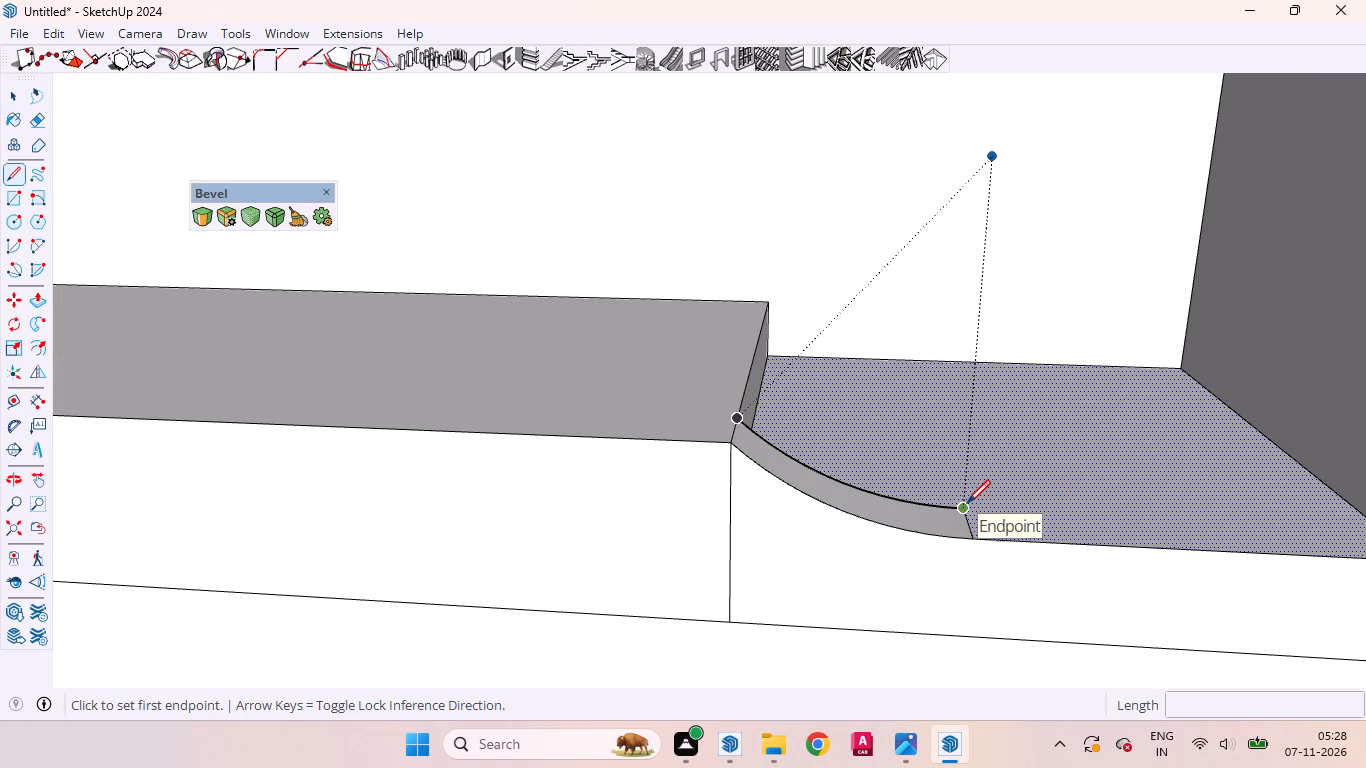
pyautogui.click(967, 503)
pyautogui.scroll(-4, 1053, 495)
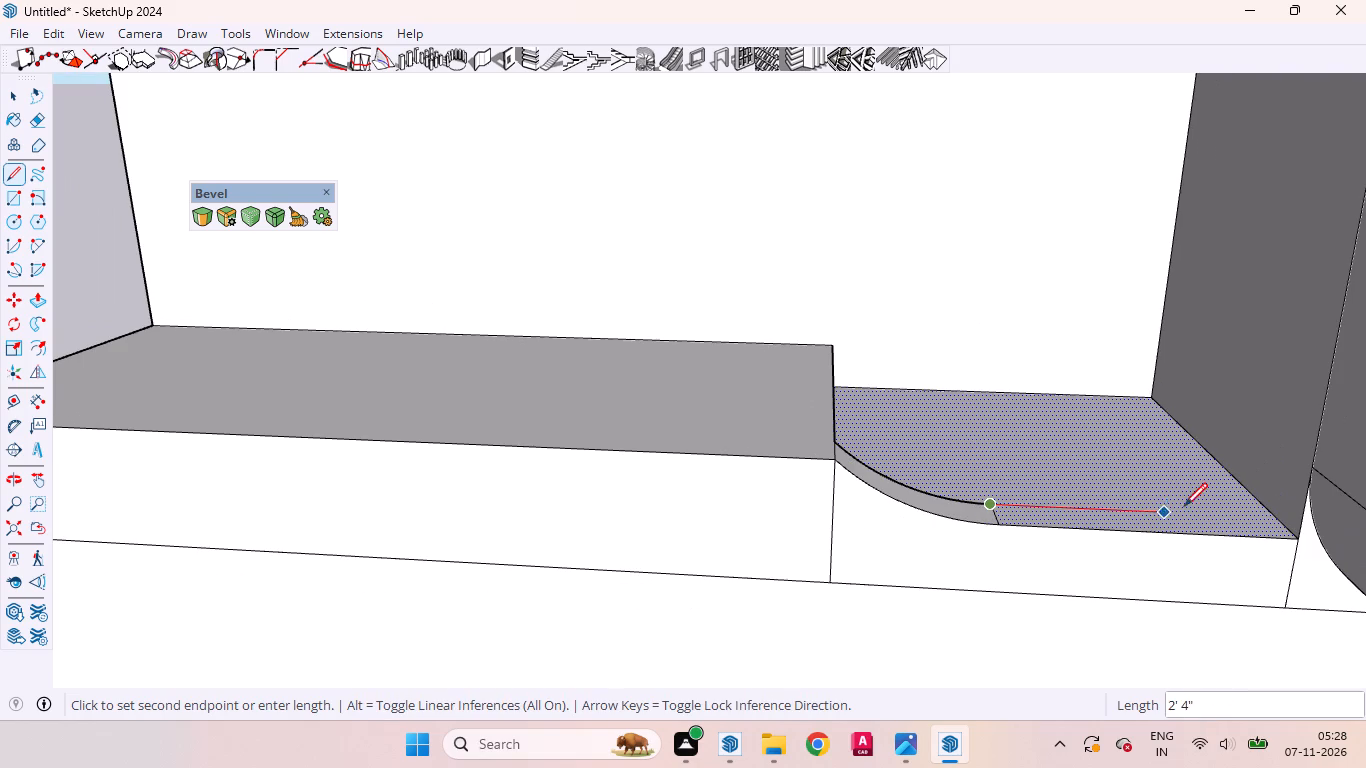
pyautogui.click(1274, 520)
pyautogui.press('space')
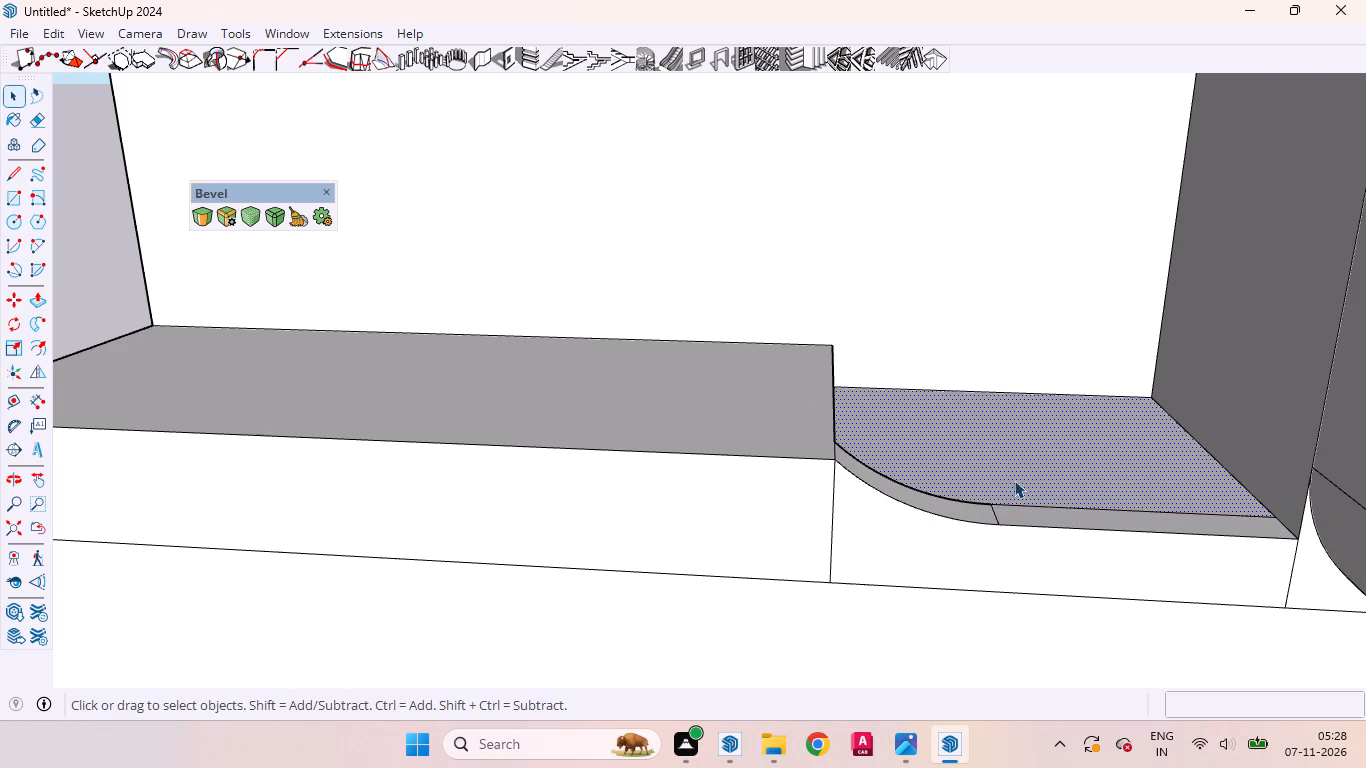
# Push/Pull the low ledge's top face behind the strip up 10", level with the higher ledge.
pyautogui.press('p')
pyautogui.click(1007, 480)
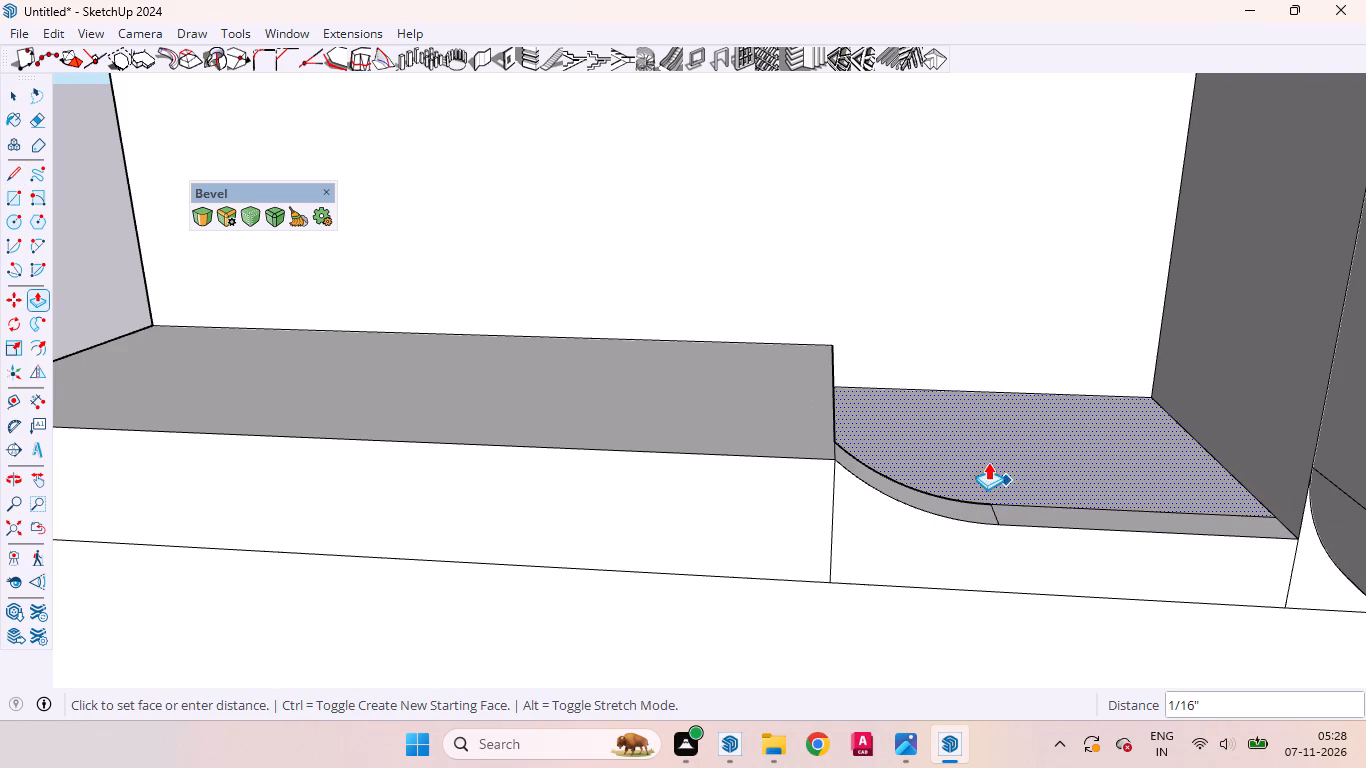
pyautogui.click(832, 421)
pyautogui.scroll(-10, 915, 469)
pyautogui.moveTo(1002, 518); pyautogui.dragTo(947, 445, button='middle')
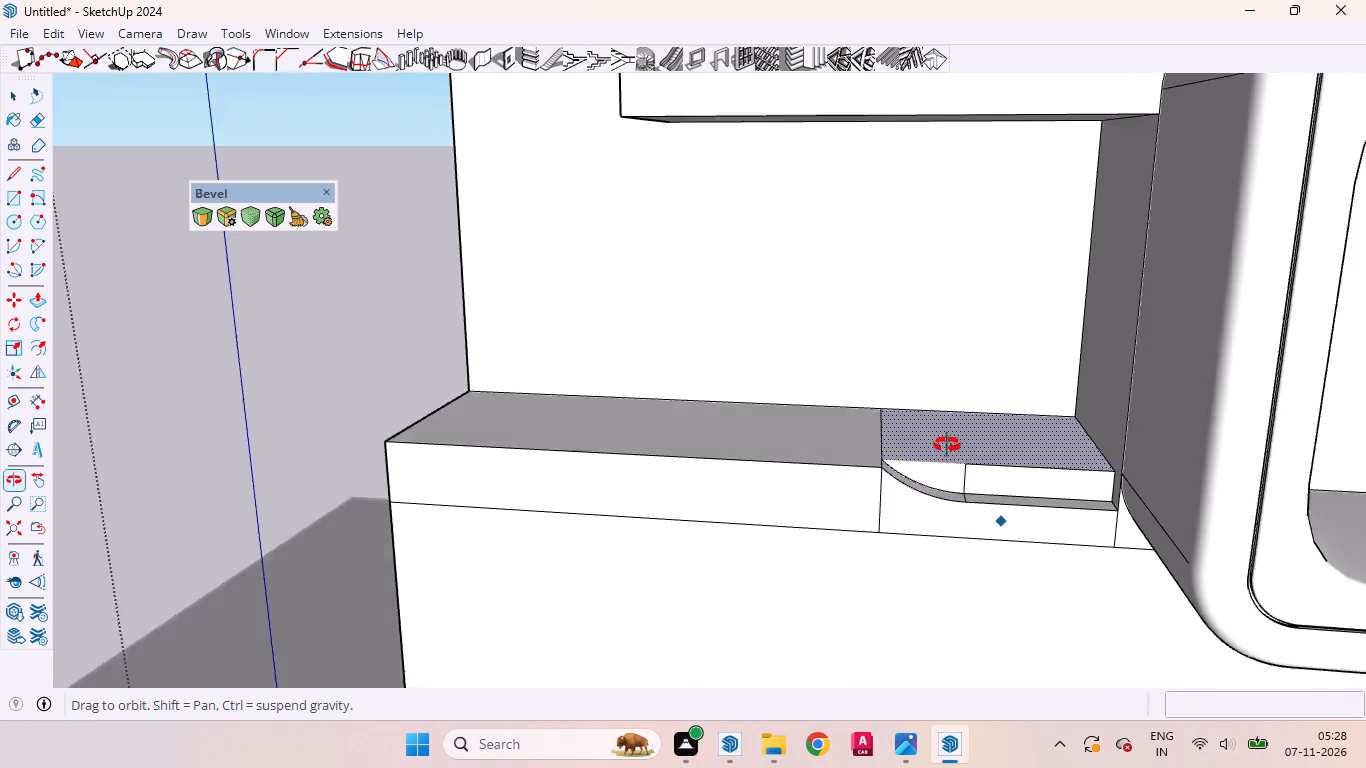
# Erase the vertical edge dividing the recessed front face above the curved strip's lower end.
pyautogui.moveTo(947, 445); pyautogui.dragTo(974, 441, button='middle')
pyautogui.scroll(6, 1006, 592)
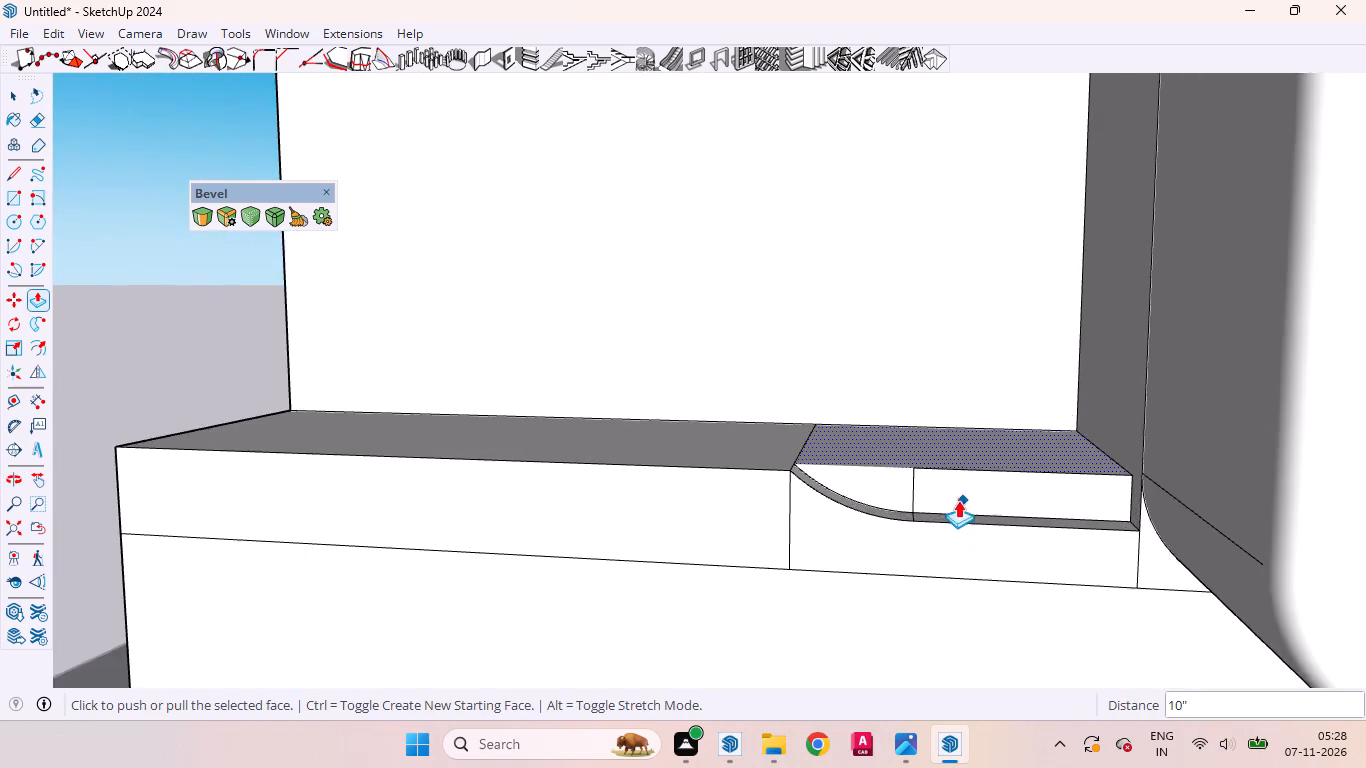
pyautogui.scroll(6, 958, 500)
pyautogui.press('space')
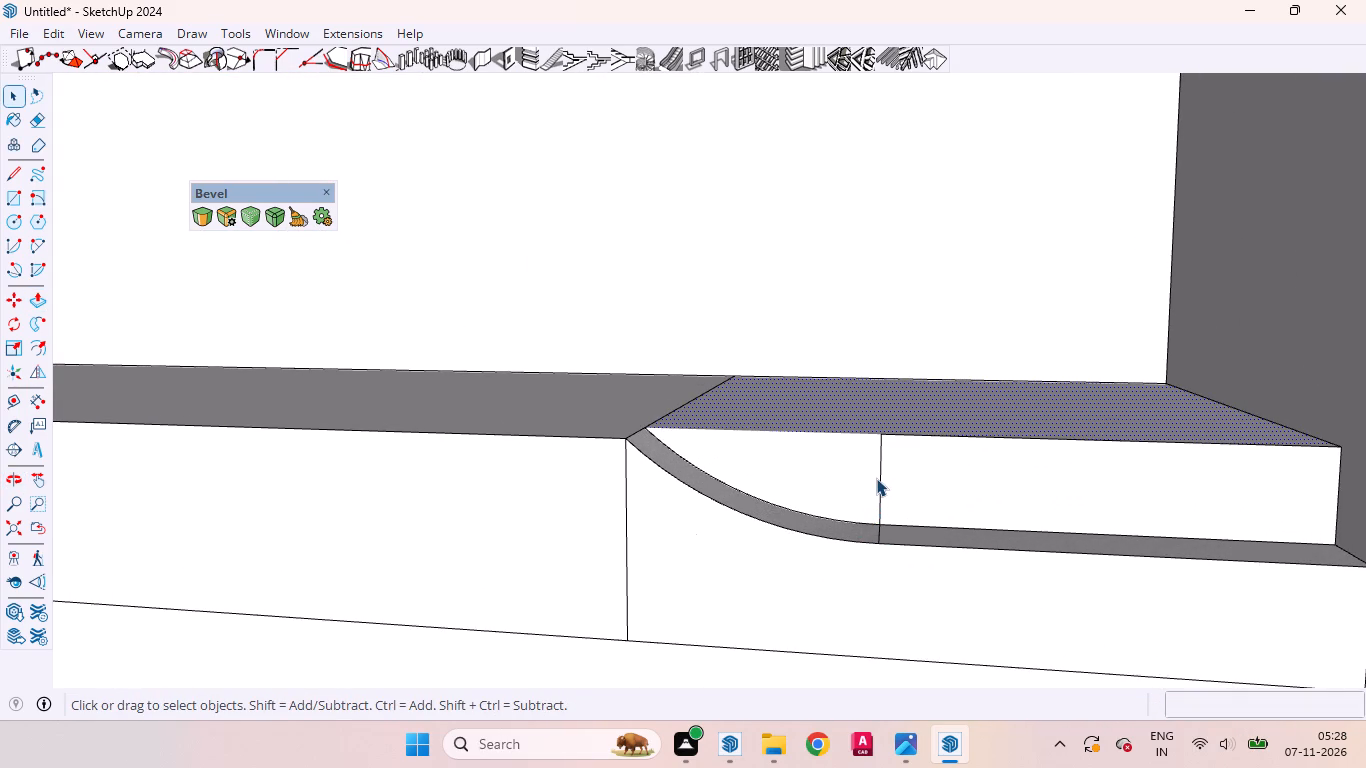
pyautogui.click(879, 478)
pyautogui.rightClick(880, 478)
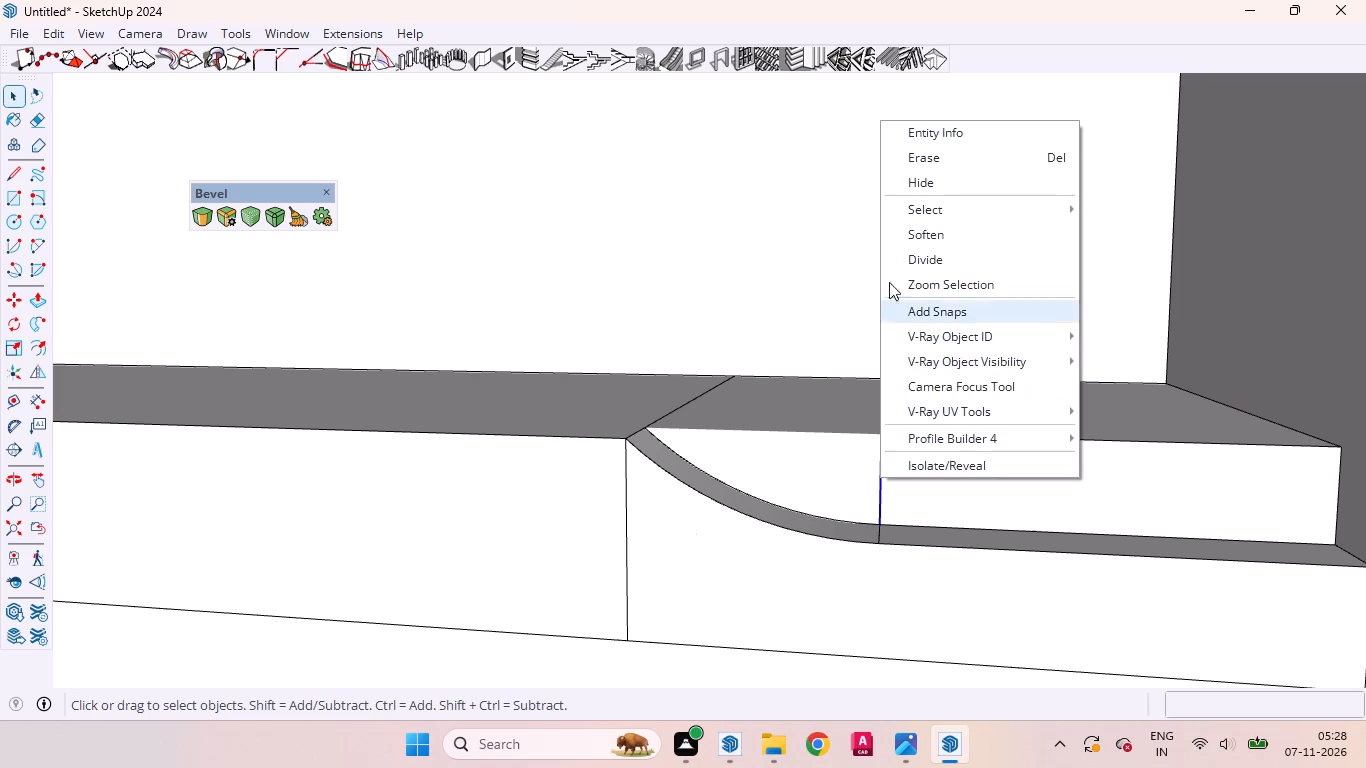
pyautogui.click(903, 152)
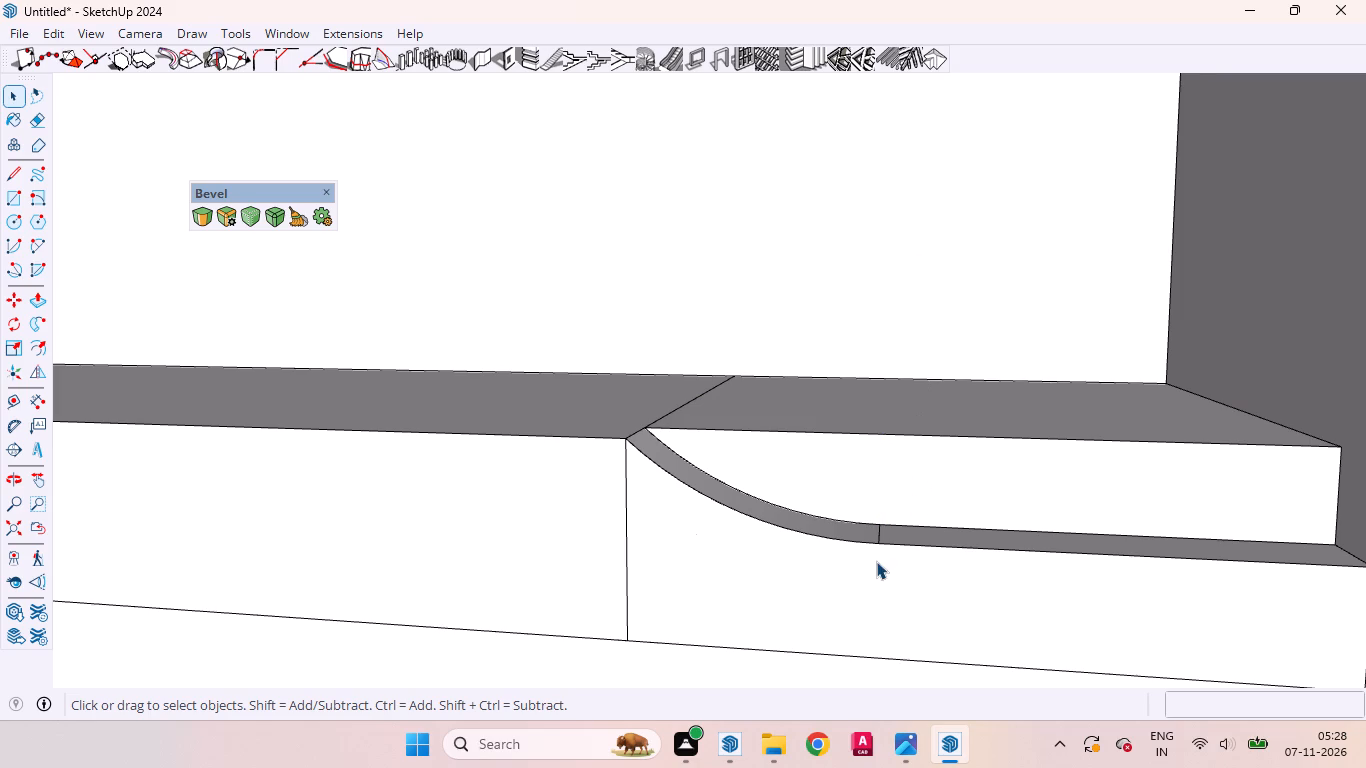
# Erase both segments of the vertical edge running down the ledge's front face from the arc's upper end.
pyautogui.scroll(4, 876, 558)
pyautogui.scroll(-14, 983, 551)
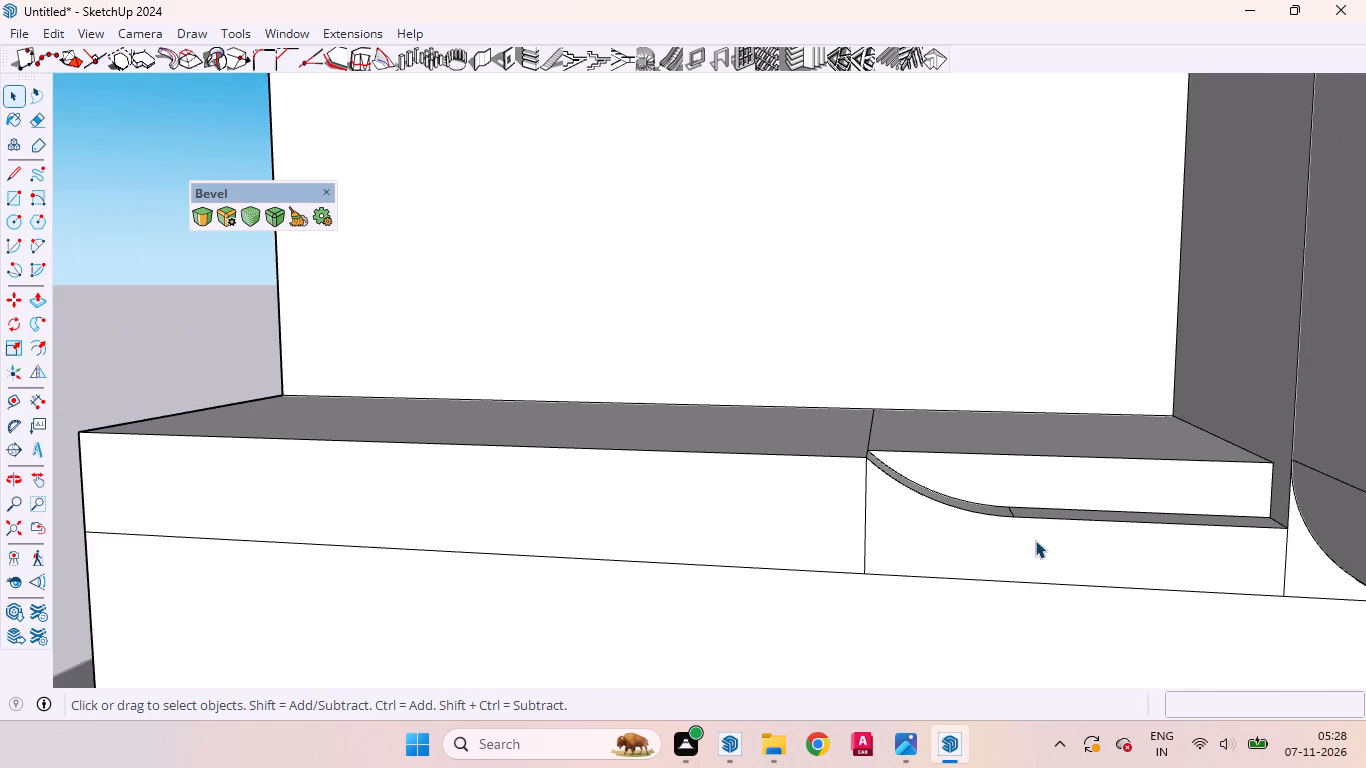
pyautogui.moveTo(1035, 540); pyautogui.dragTo(1063, 557, button='middle')
pyautogui.scroll(-9, 1076, 475)
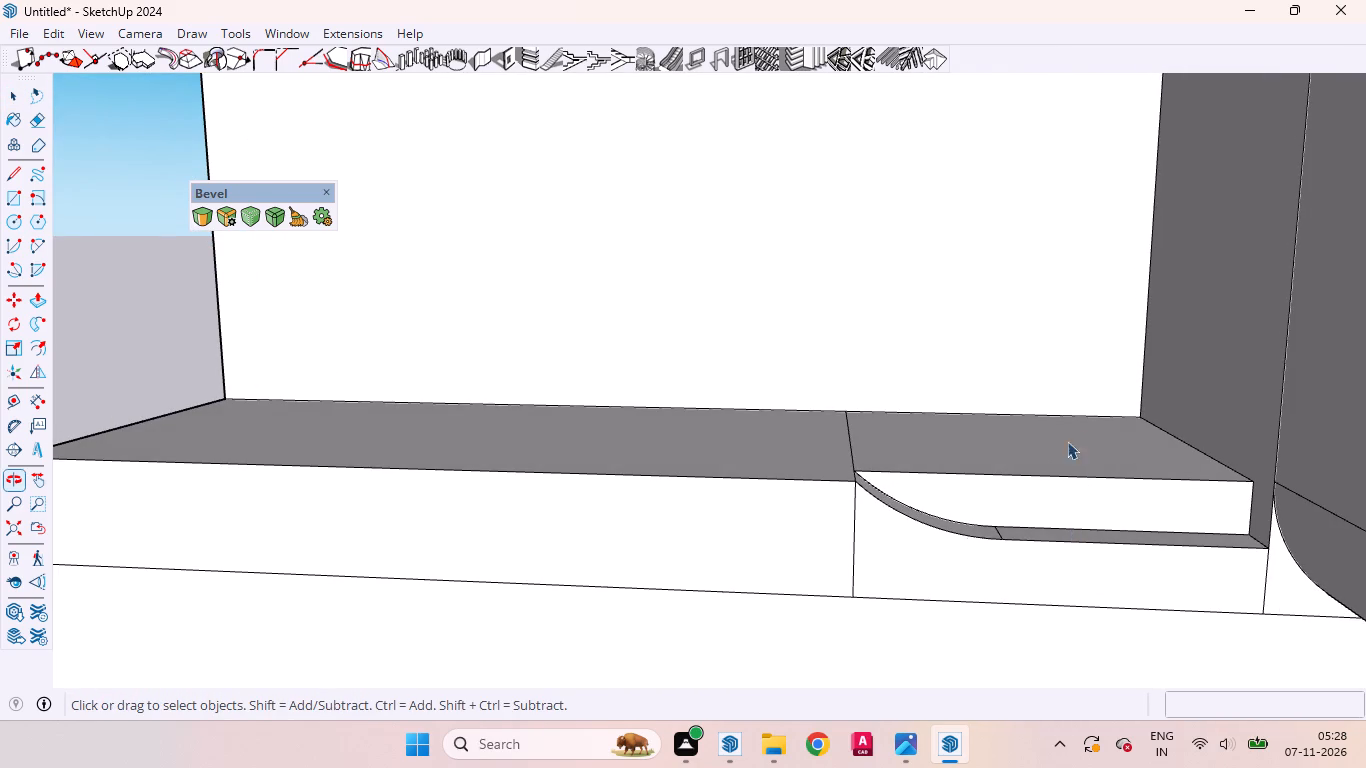
pyautogui.scroll(5, 860, 569)
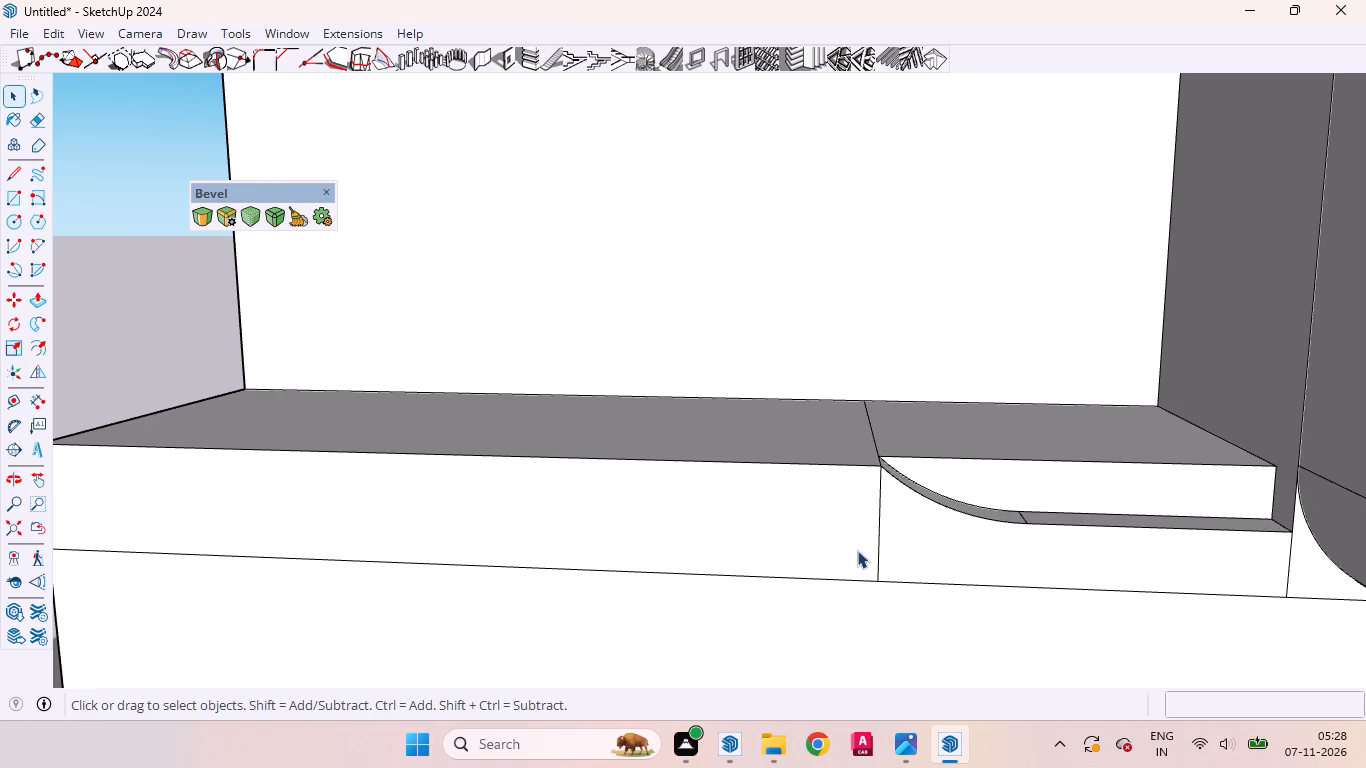
pyautogui.click(875, 555)
pyautogui.click(876, 555)
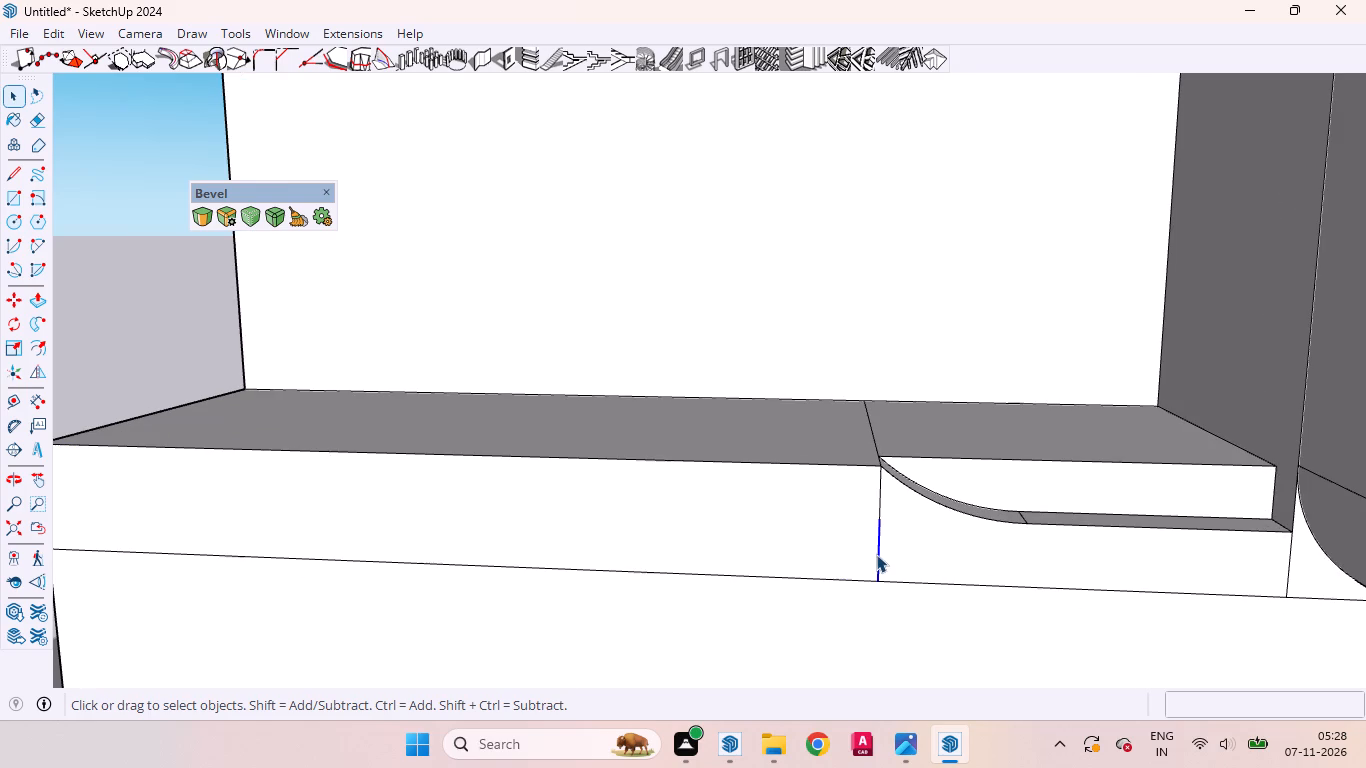
pyautogui.rightClick(876, 554)
pyautogui.click(924, 224)
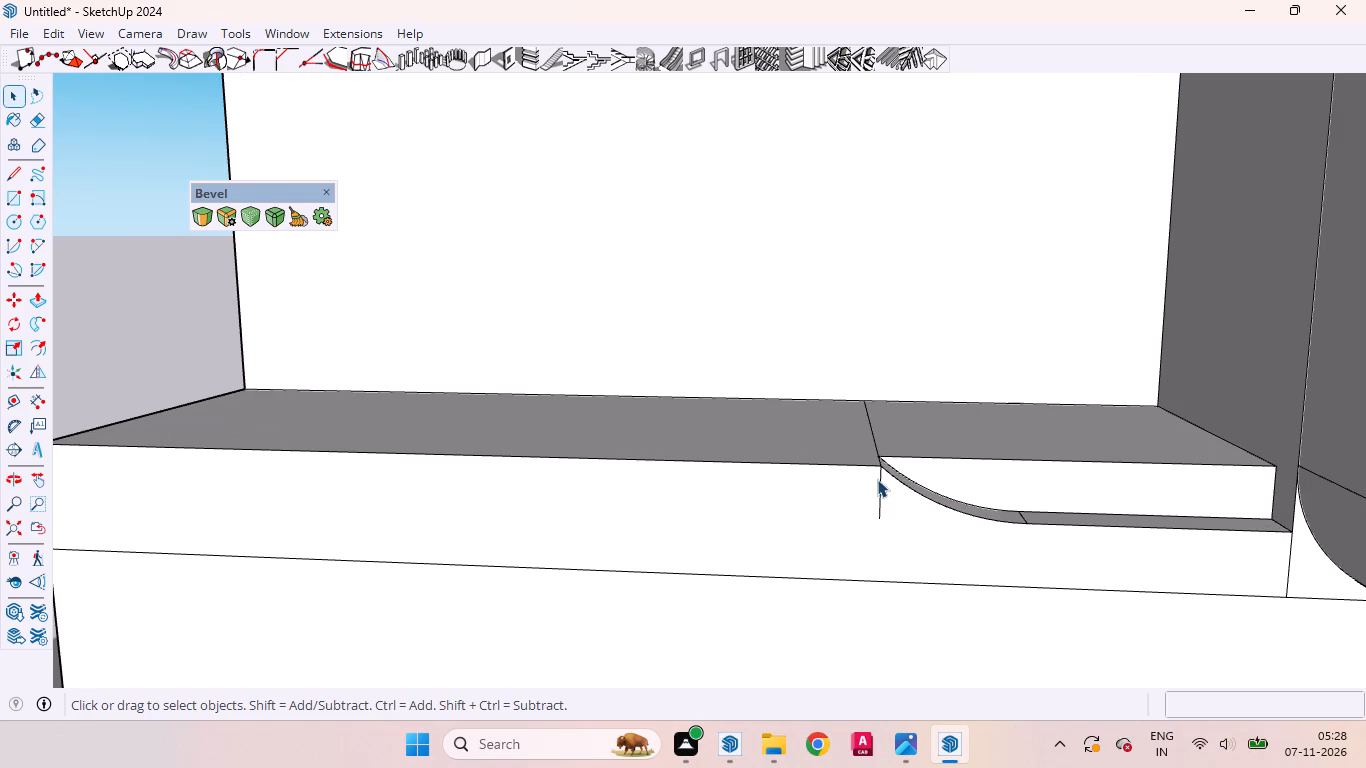
pyautogui.click(880, 486)
pyautogui.rightClick(880, 486)
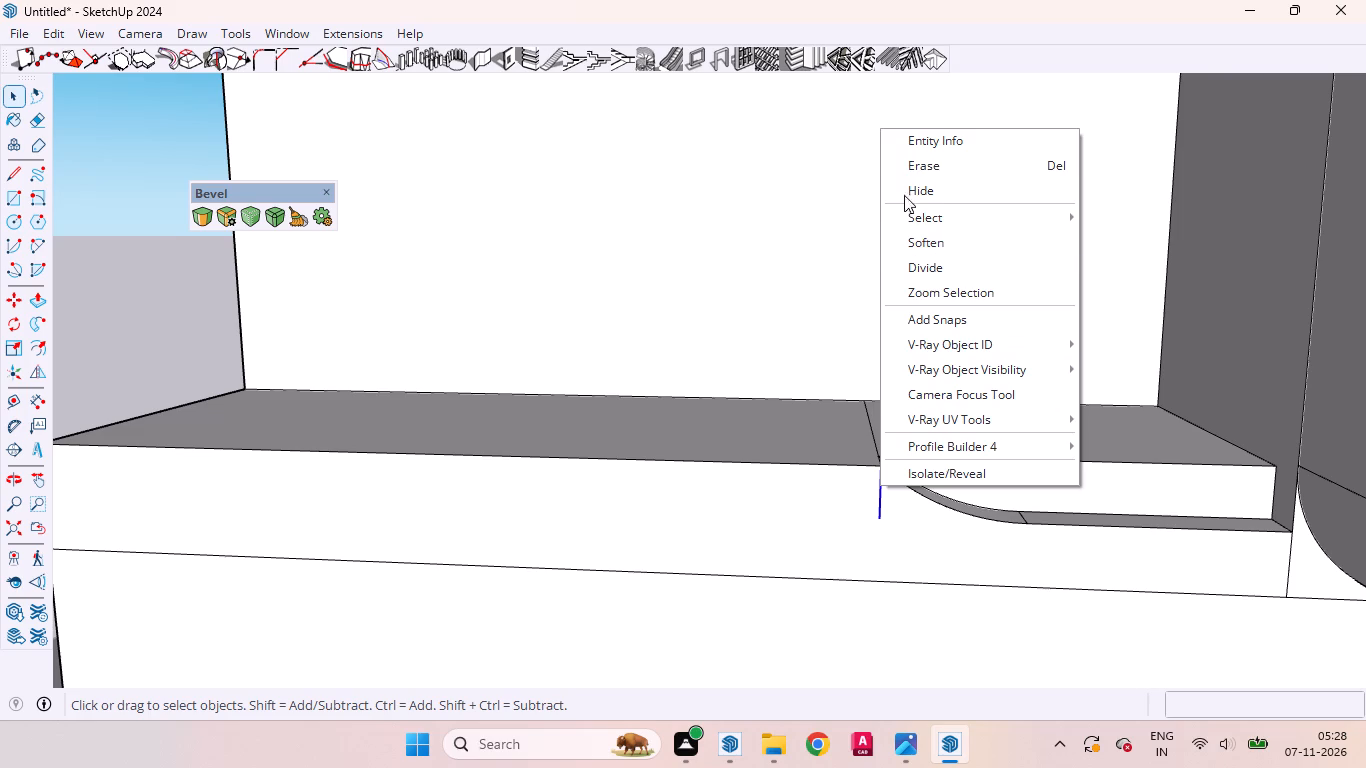
pyautogui.click(908, 160)
# Examine the ledge's curved, stepped detail and its merged front face beside the rounded window frame.
pyautogui.scroll(-8, 919, 558)
pyautogui.scroll(1, 990, 442)
pyautogui.scroll(-1, 996, 439)
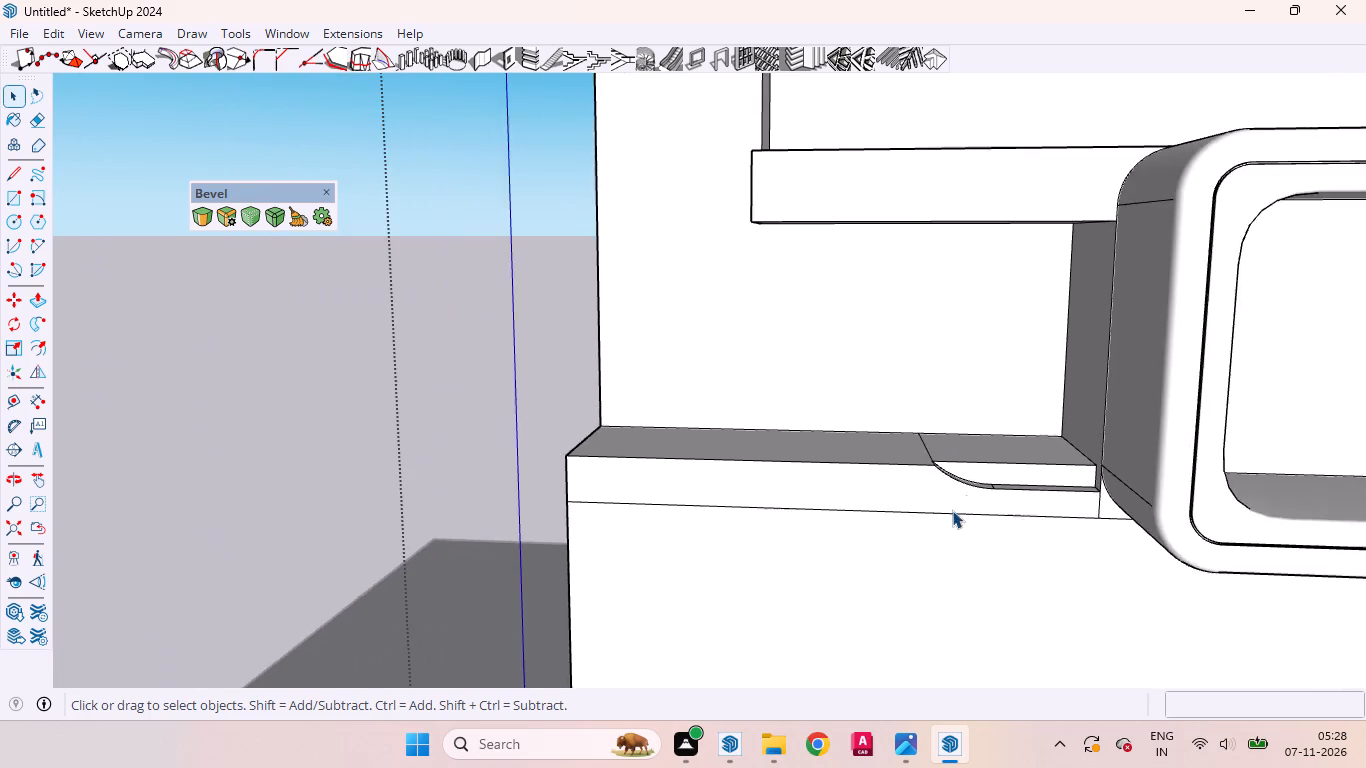
pyautogui.moveTo(959, 510); pyautogui.dragTo(940, 460, button='middle')
pyautogui.scroll(-4, 980, 469)
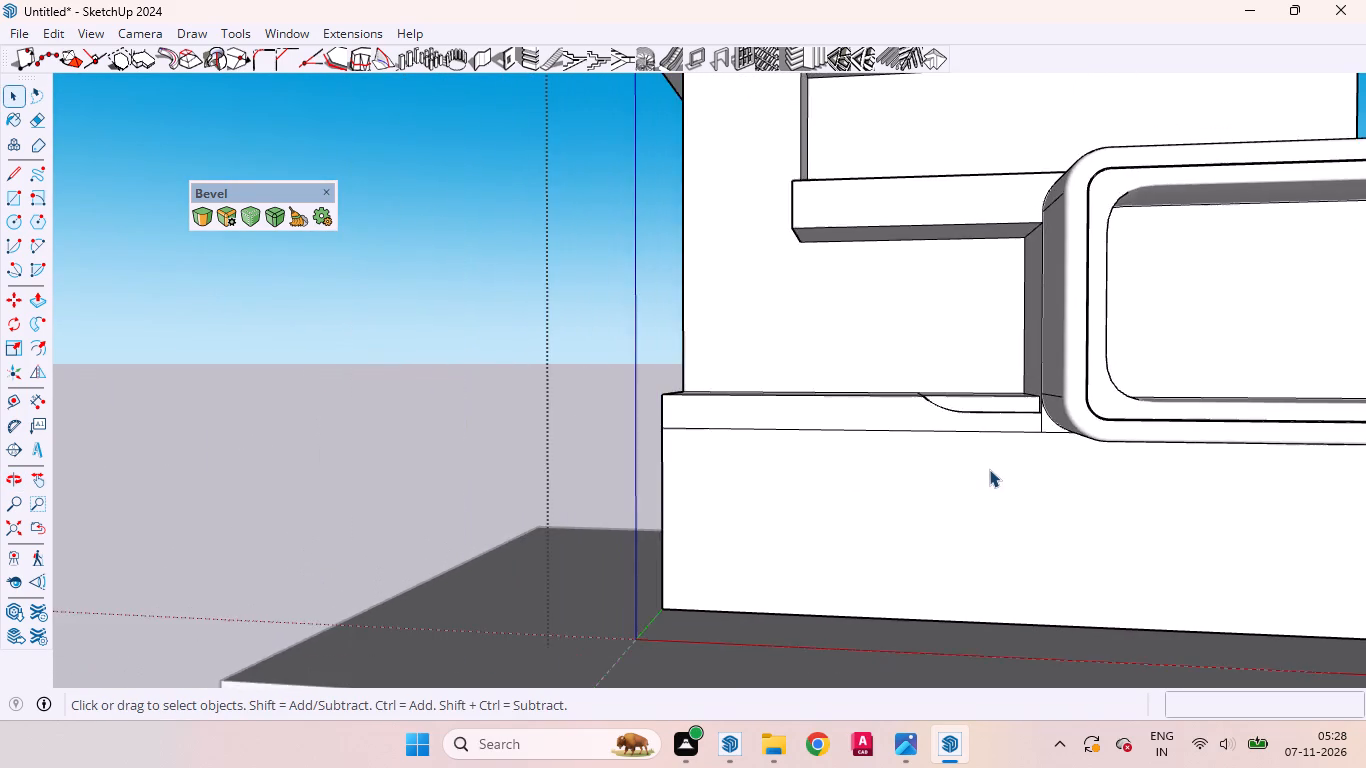
pyautogui.scroll(-2, 989, 469)
pyautogui.moveTo(899, 463); pyautogui.dragTo(963, 460, button='middle')
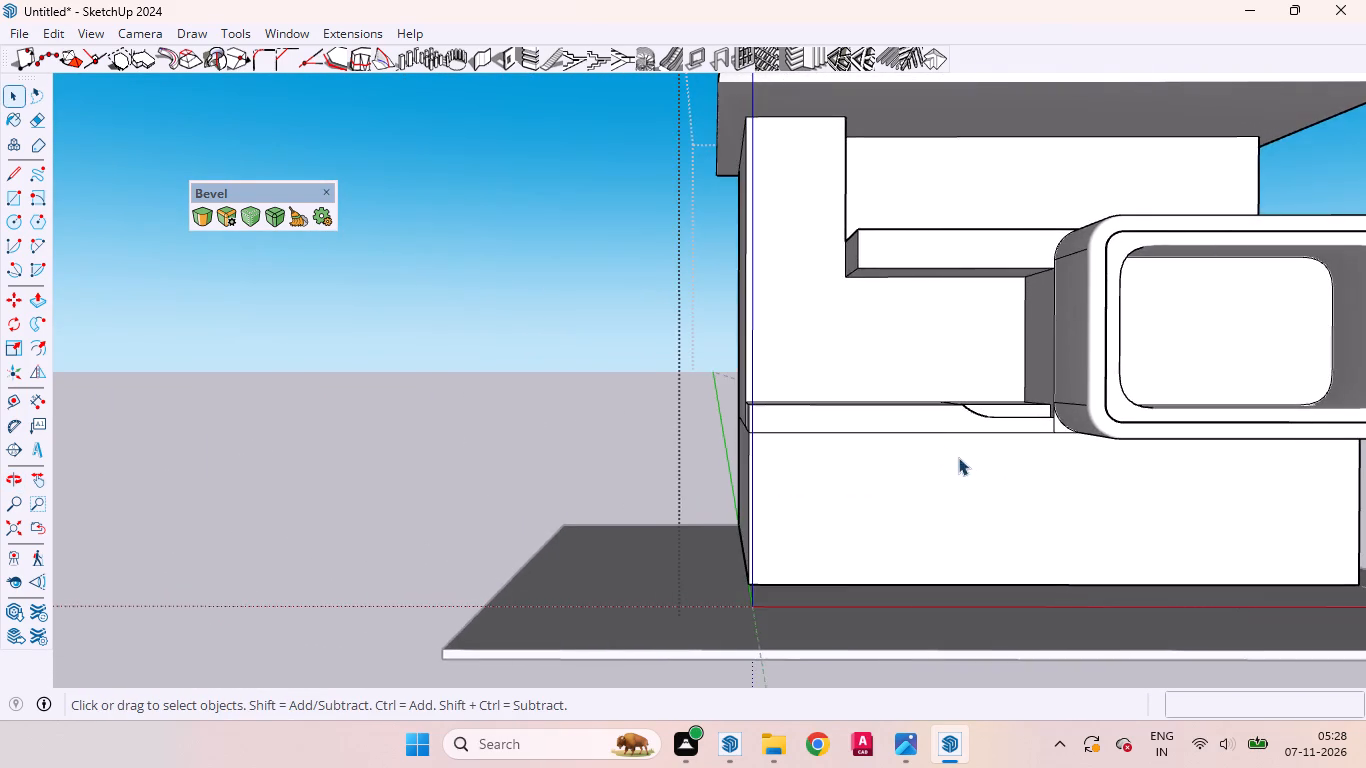
pyautogui.scroll(4, 910, 425)
pyautogui.click(908, 424)
pyautogui.scroll(5, 889, 417)
pyautogui.moveTo(892, 431); pyautogui.dragTo(928, 471, button='middle')
pyautogui.scroll(-1, 921, 469)
pyautogui.scroll(1, 921, 469)
pyautogui.scroll(-4, 921, 469)
pyautogui.scroll(4, 937, 483)
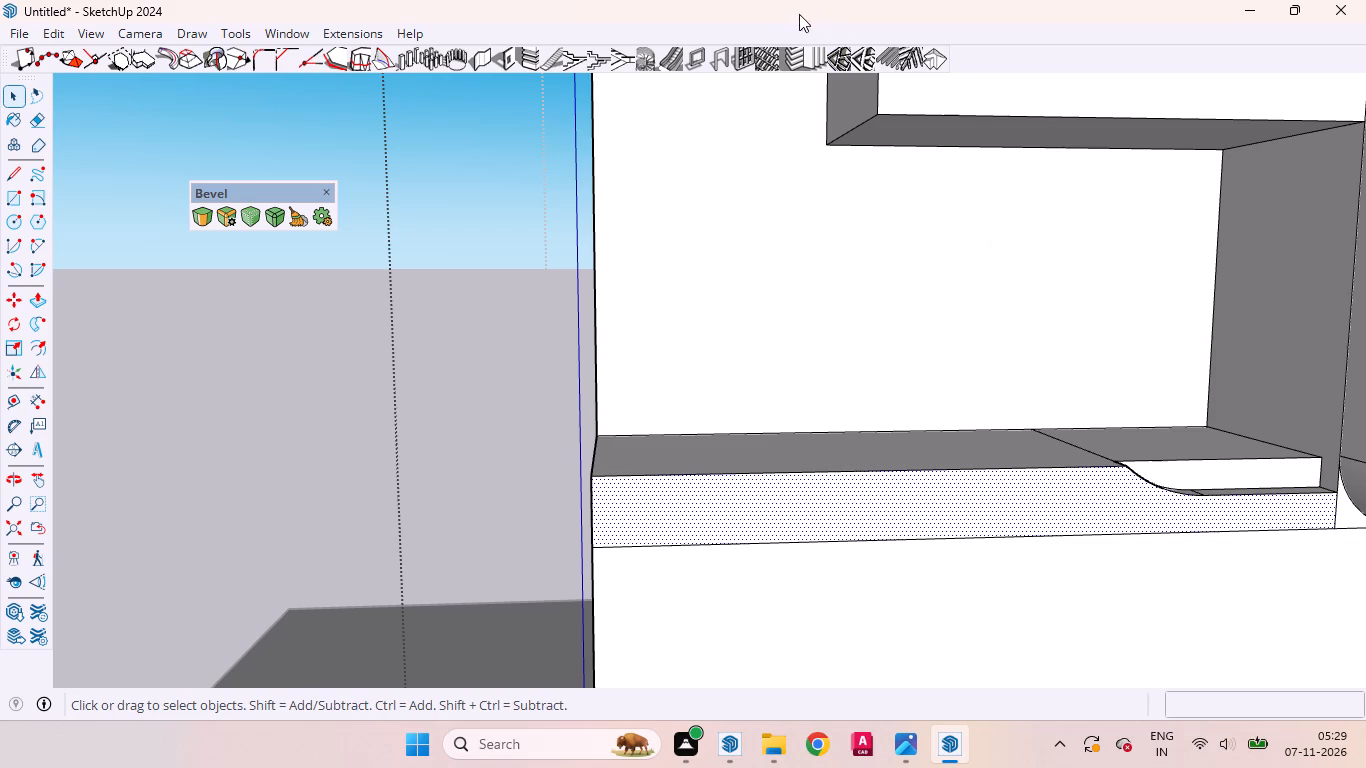
# Make the Profile Builder 4 tools available and minimize its update window.
pyautogui.rightClick(775, 25)
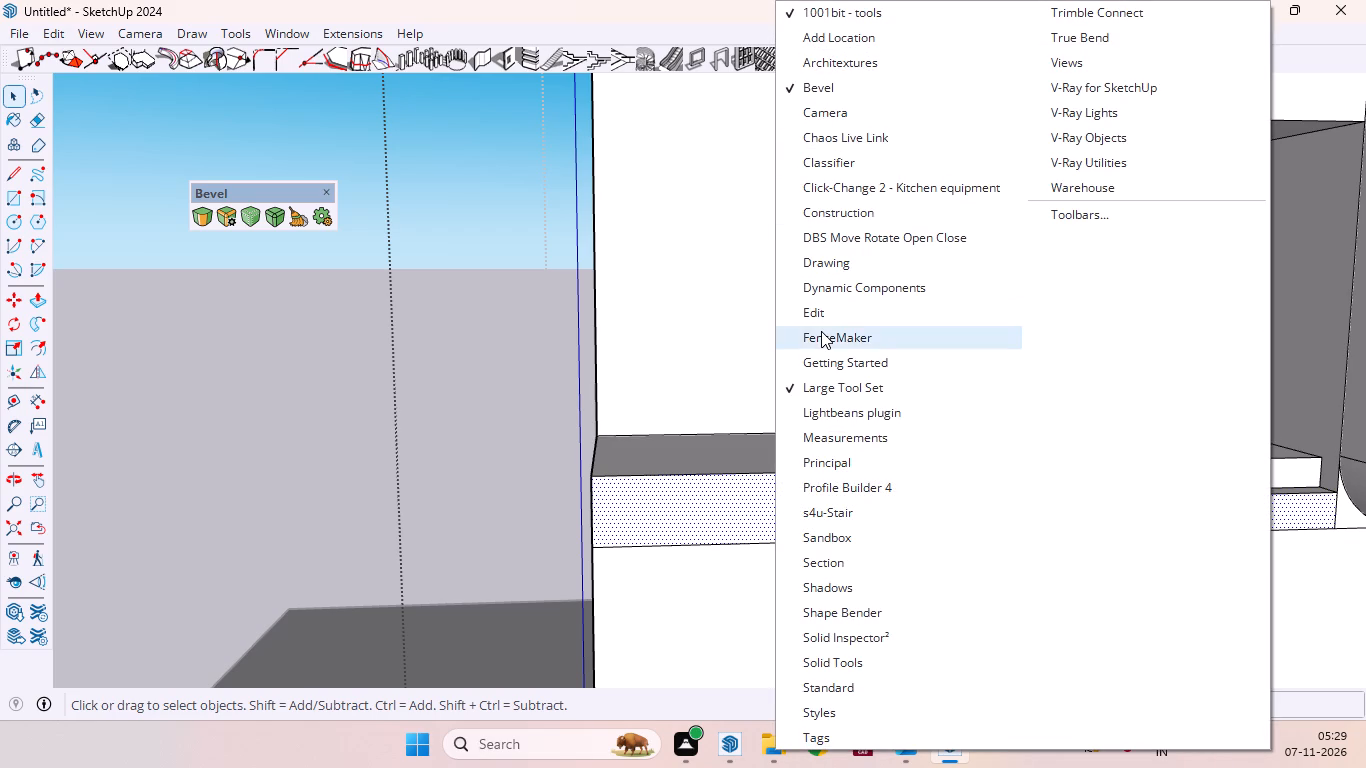
pyautogui.click(857, 478)
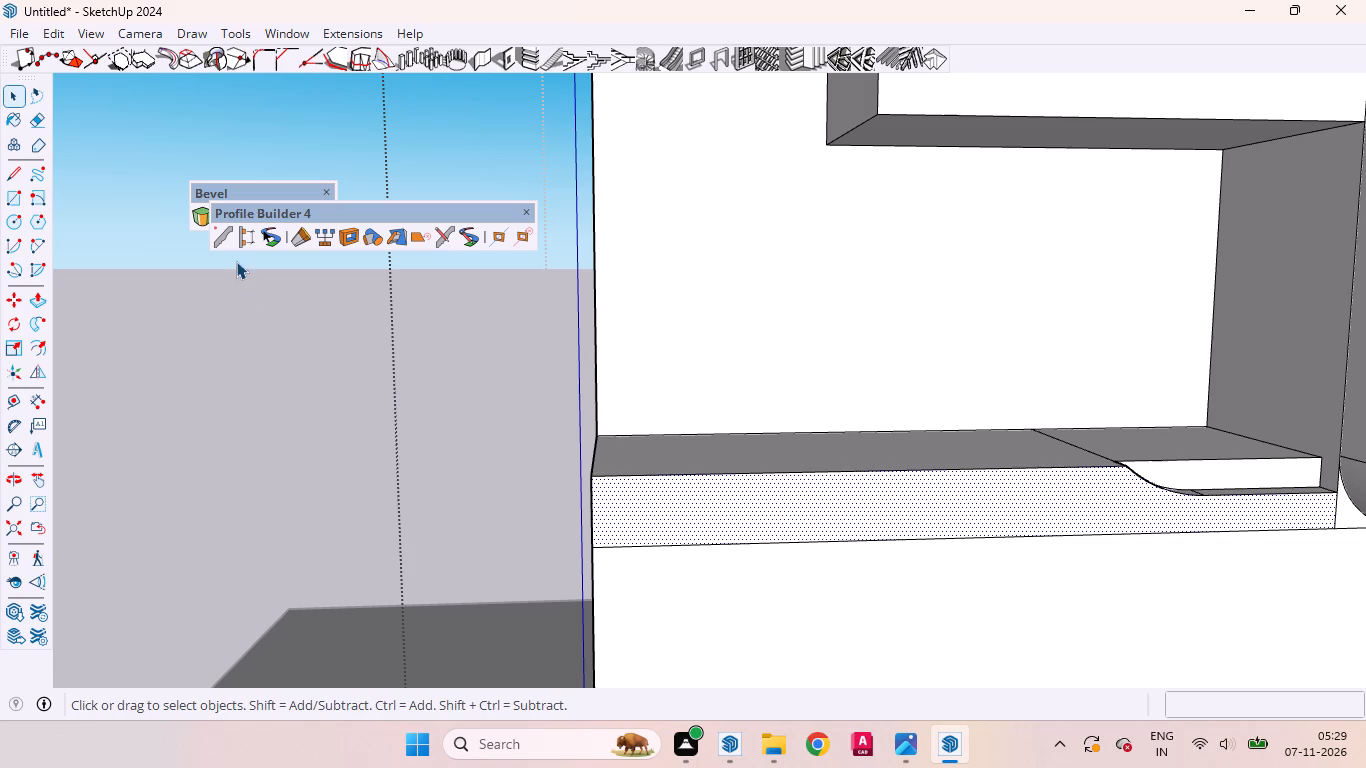
pyautogui.click(241, 238)
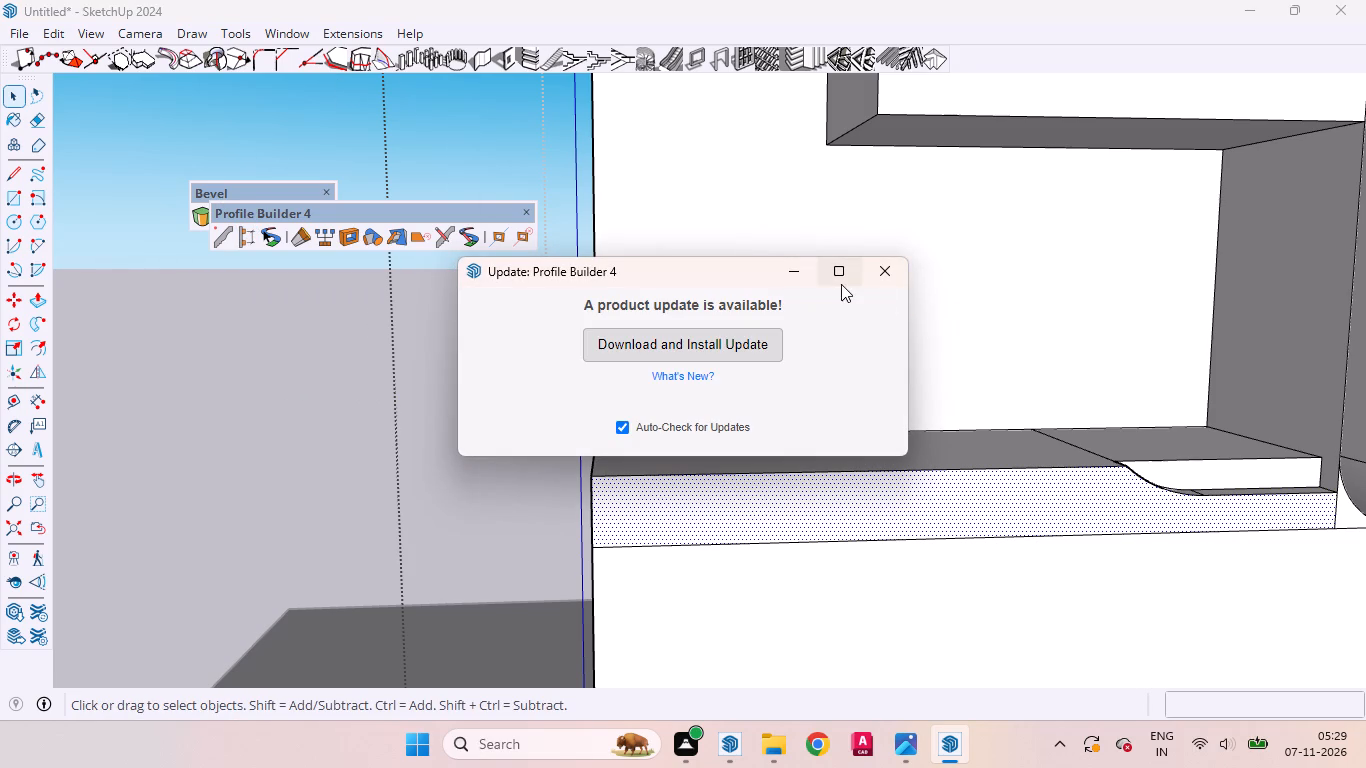
pyautogui.click(793, 281)
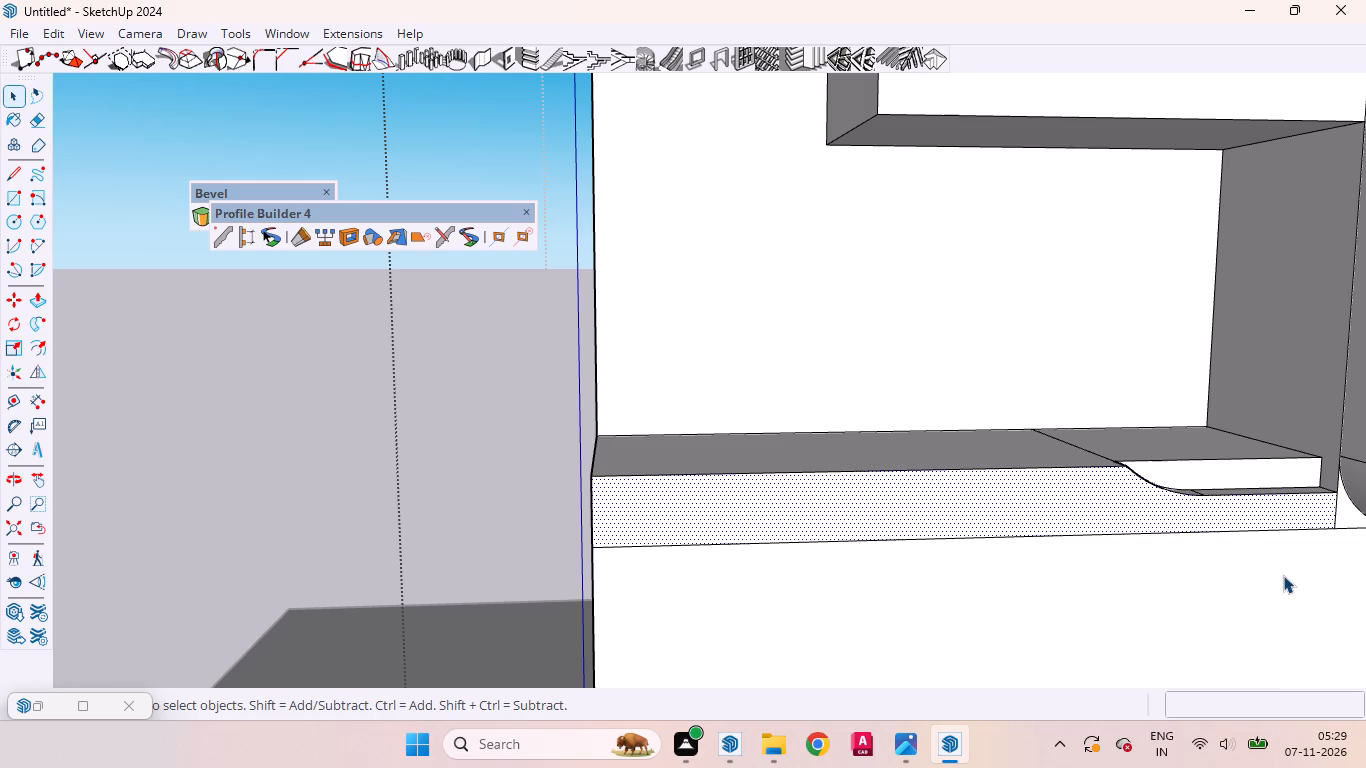
# Place a horizontal Tape Measure guide on the ledge's front face, 10" below its top front edge.
pyautogui.click(1045, 520)
pyautogui.press('t')
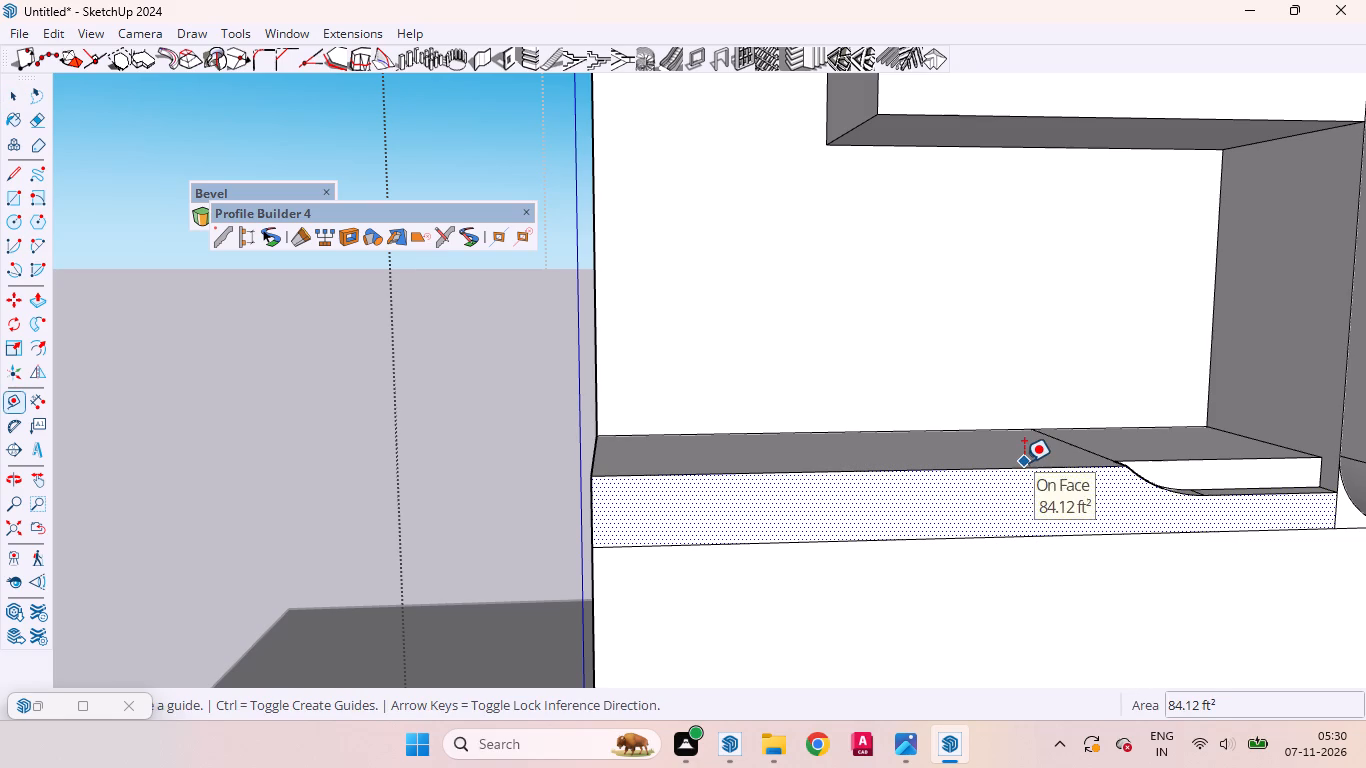
pyautogui.click(1029, 462)
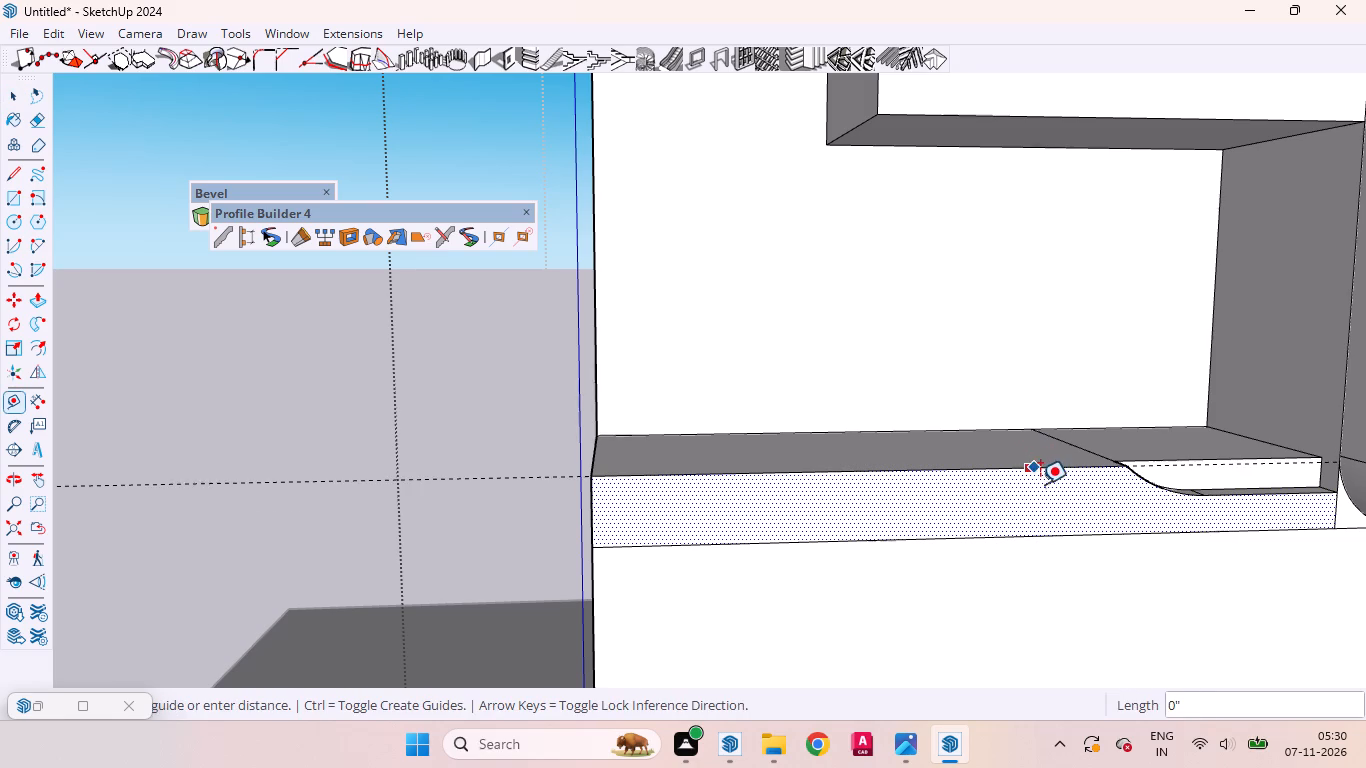
pyautogui.click(1054, 504)
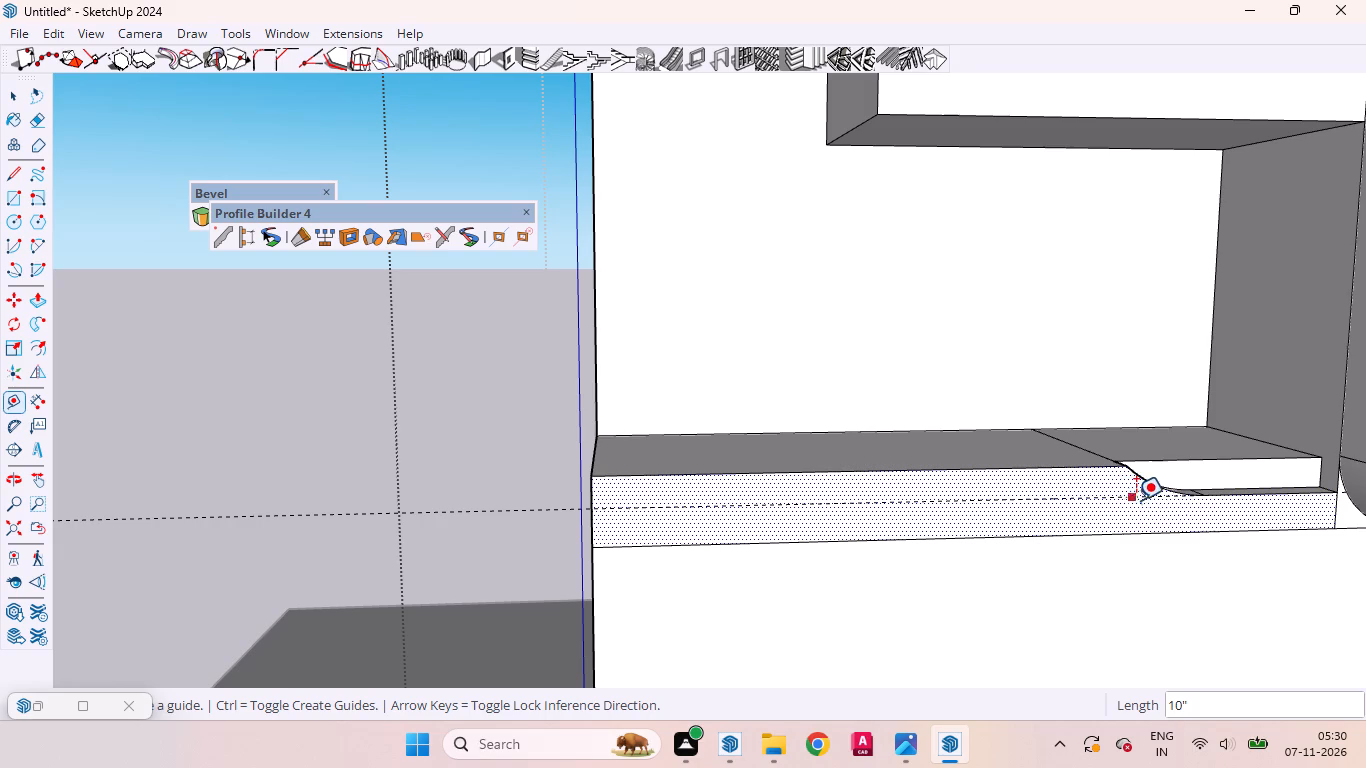
pyautogui.press('space')
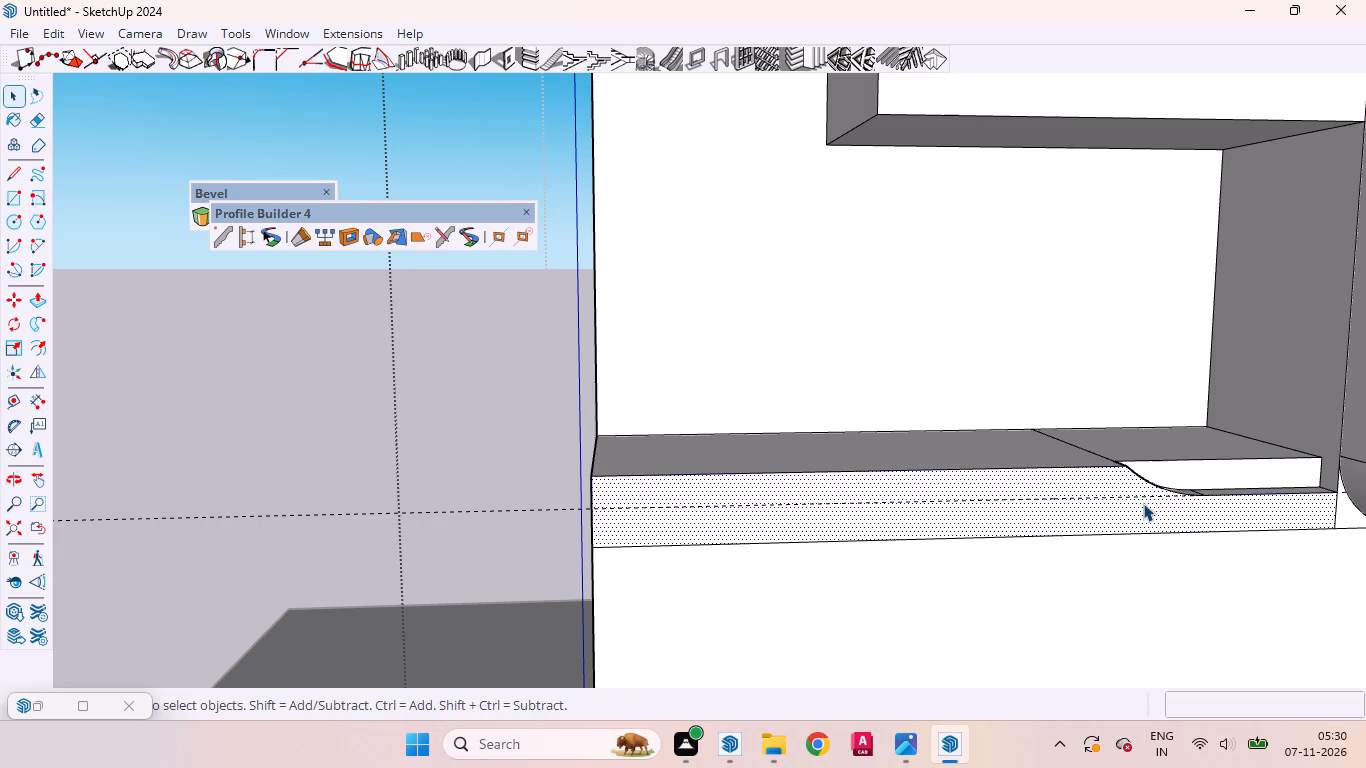
# Draw a 20' horizontal line along the guide across the ledge's front face, from its outer edge's midpoint to the window-frame end.
pyautogui.press('l')
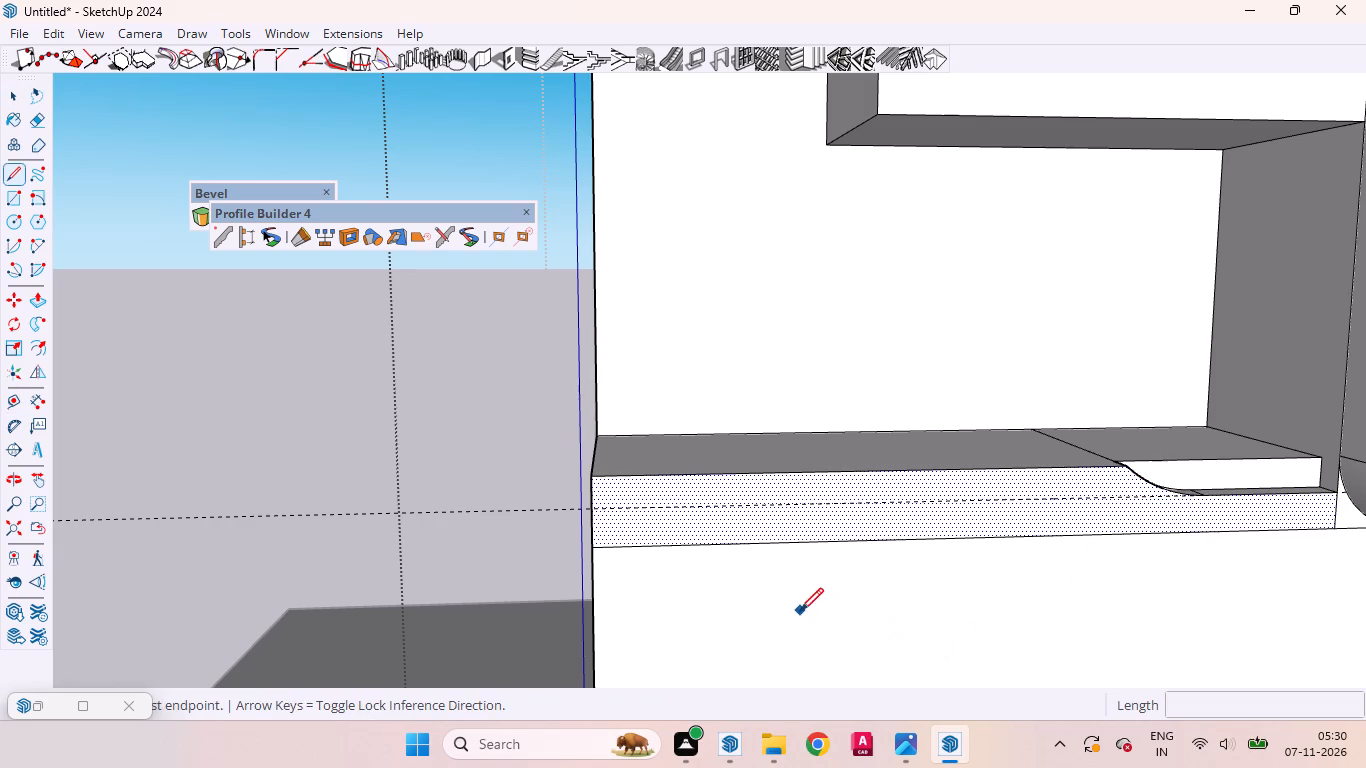
pyautogui.click(596, 516)
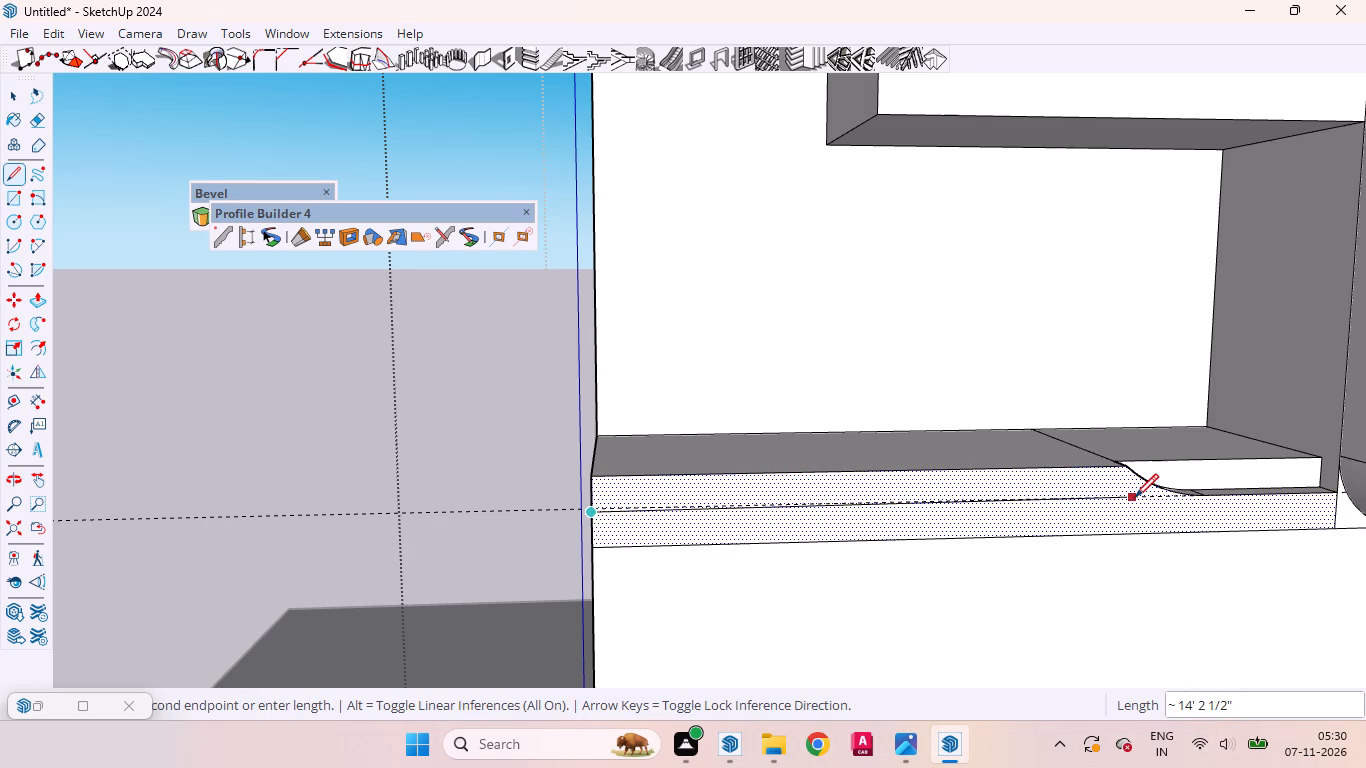
pyautogui.scroll(5, 1166, 506)
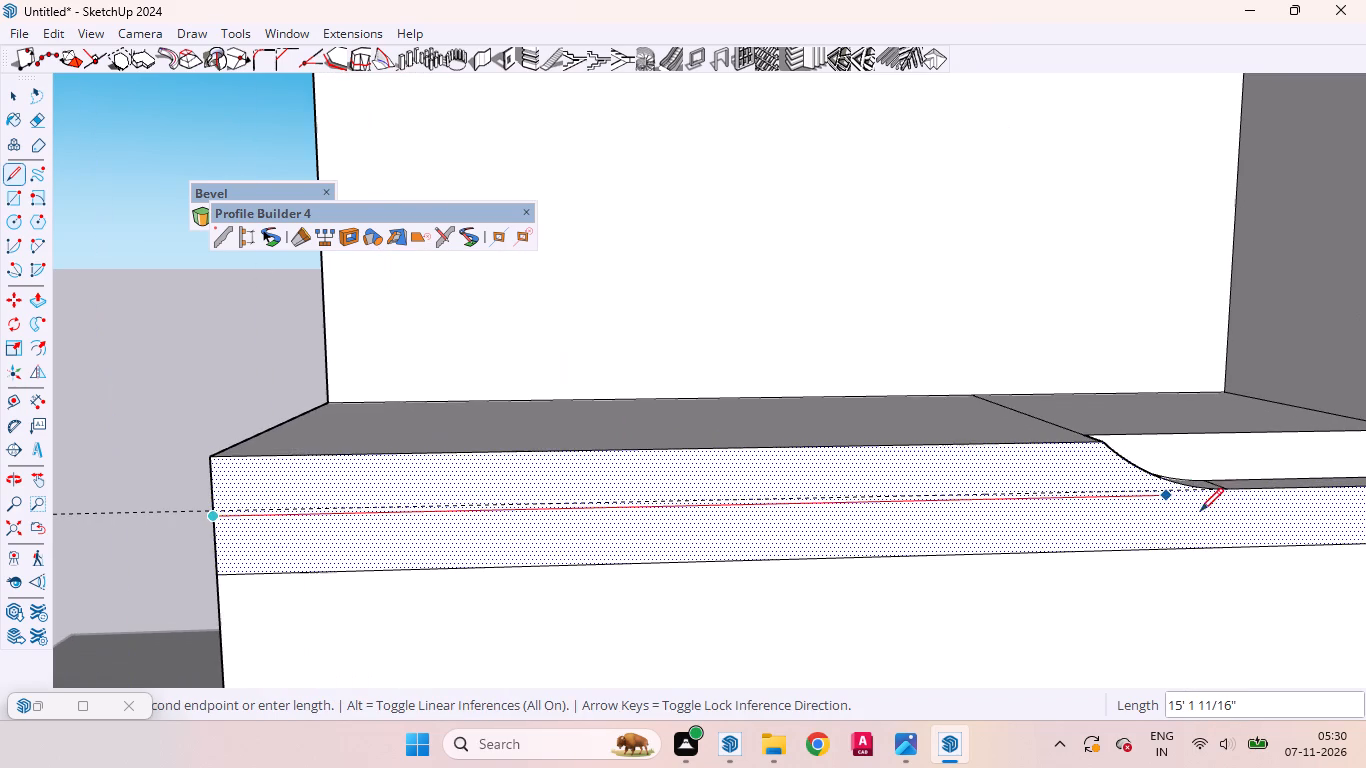
pyautogui.scroll(-5, 1234, 518)
pyautogui.scroll(1, 1236, 521)
pyautogui.scroll(-4, 1236, 521)
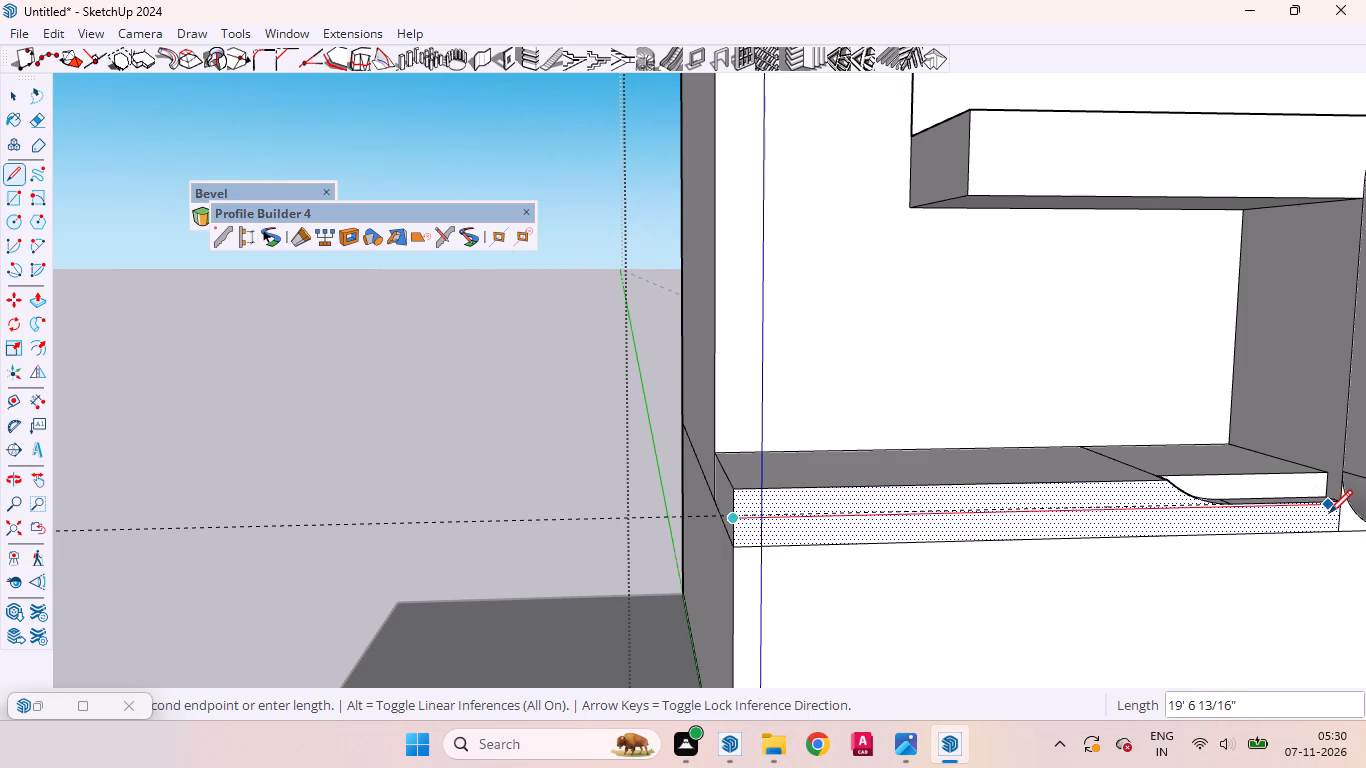
pyautogui.click(1346, 512)
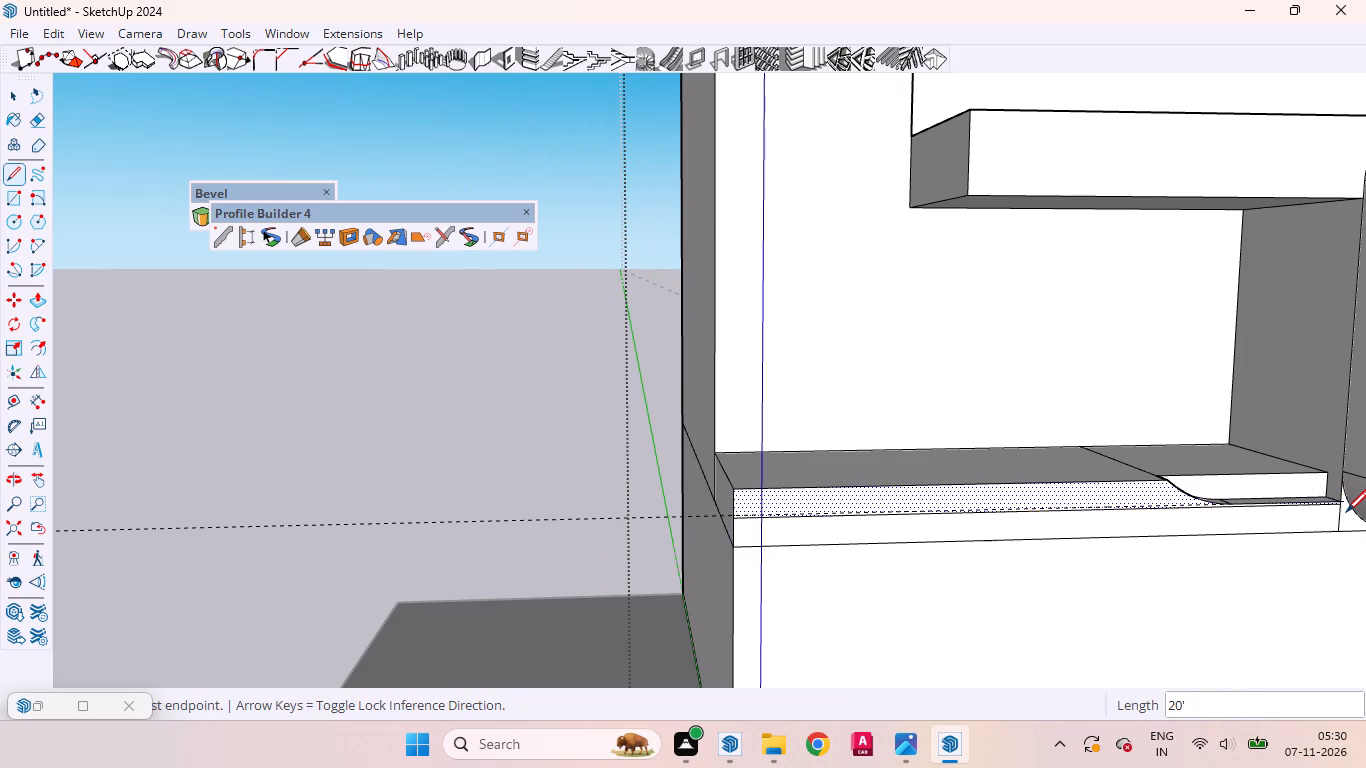
pyautogui.press('space')
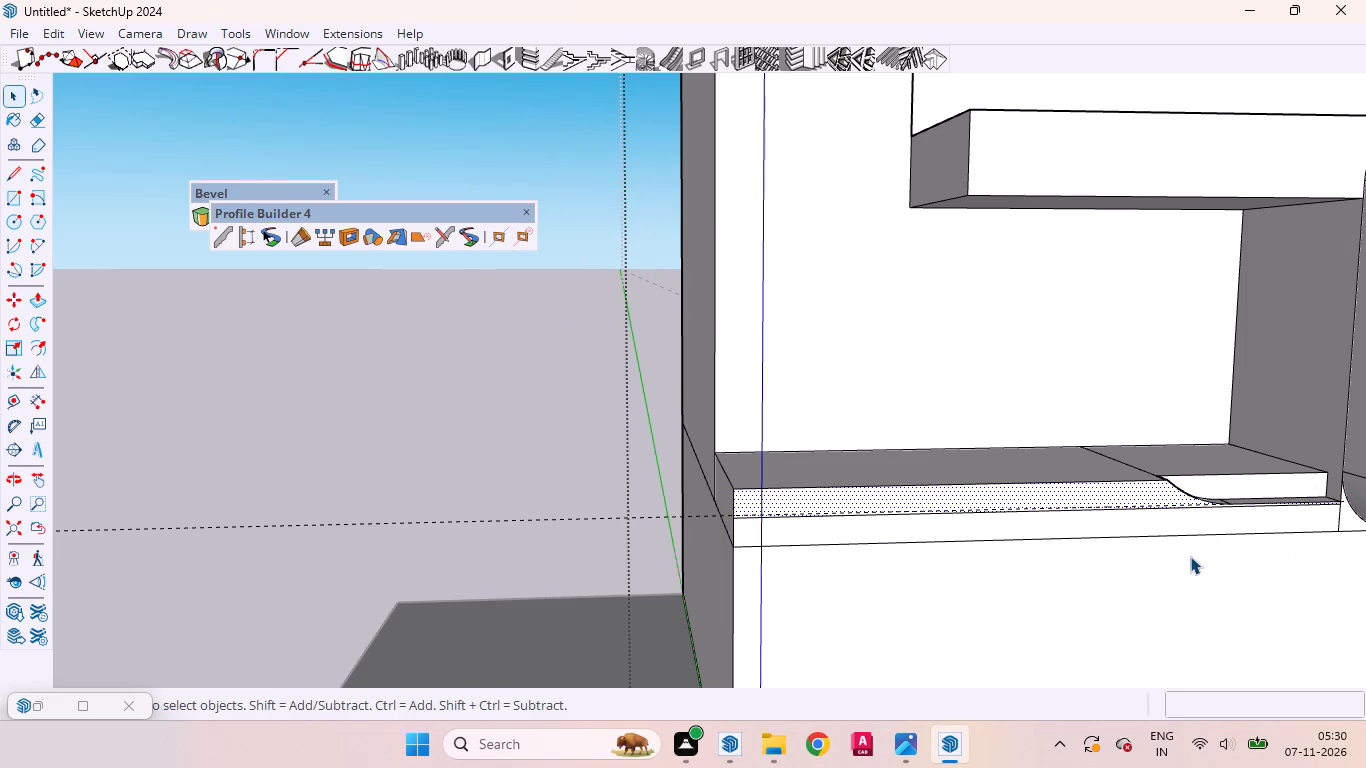
# Place vertical Tape Measure guides on the ledge's front through the curve's lower end and its upper end, about 2' 2 7/16" apart.
pyautogui.scroll(-3, 1099, 611)
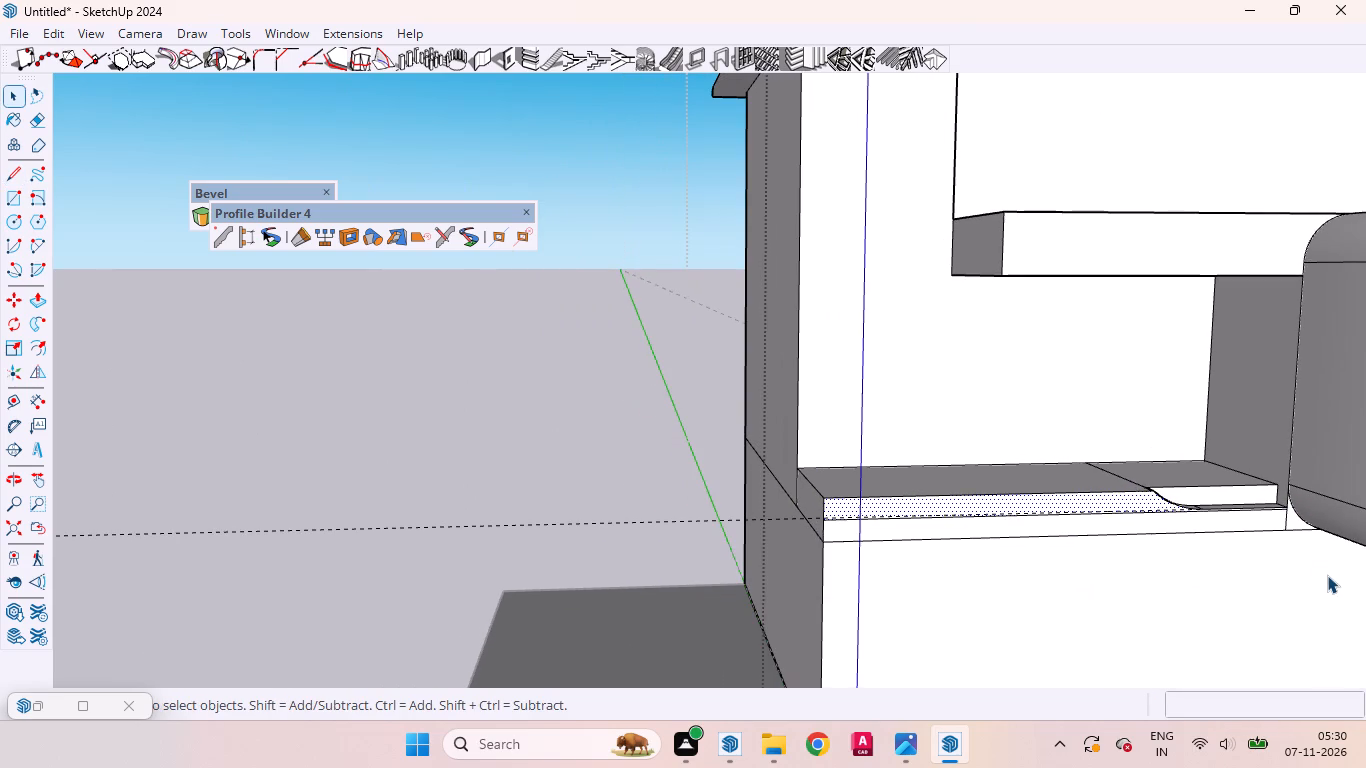
pyautogui.scroll(4, 1266, 577)
pyautogui.moveTo(1151, 576); pyautogui.dragTo(1032, 604, button='middle')
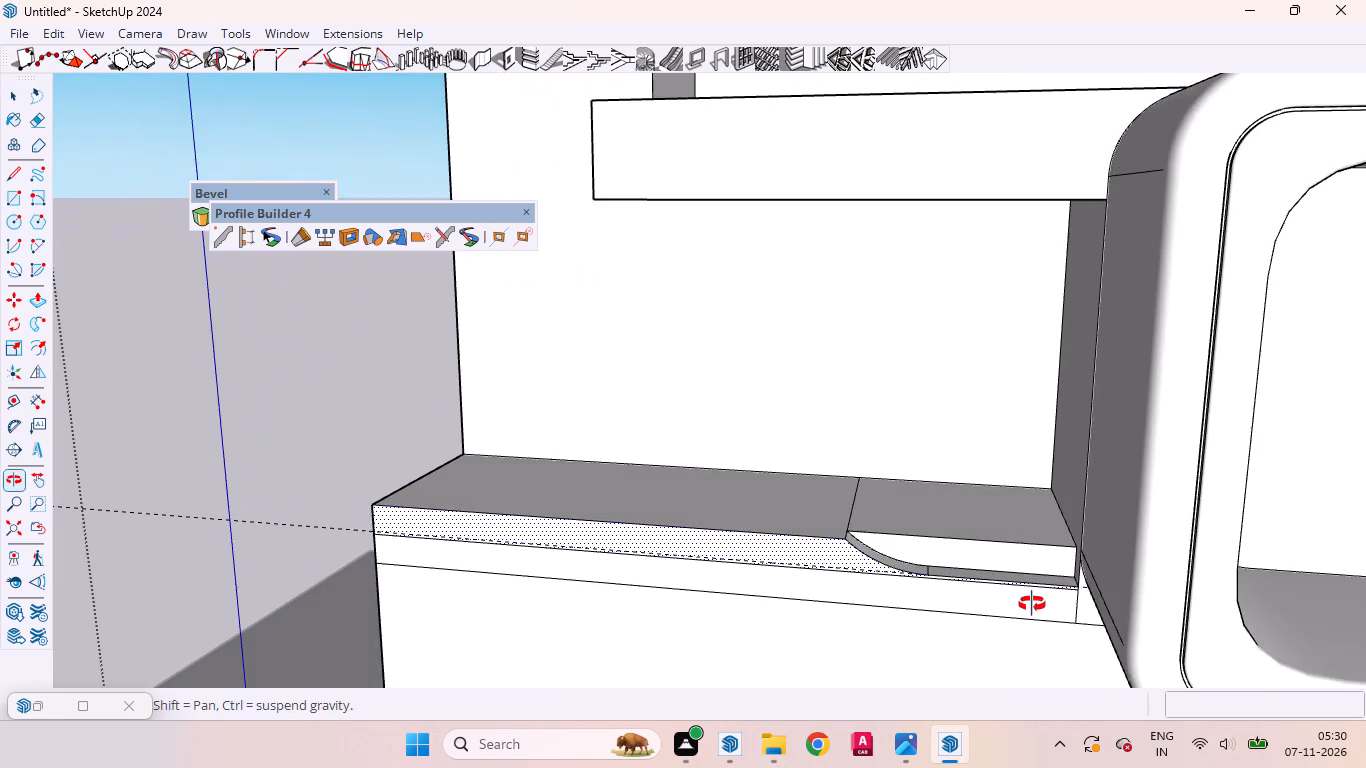
pyautogui.moveTo(1032, 604); pyautogui.dragTo(1049, 577, button='middle')
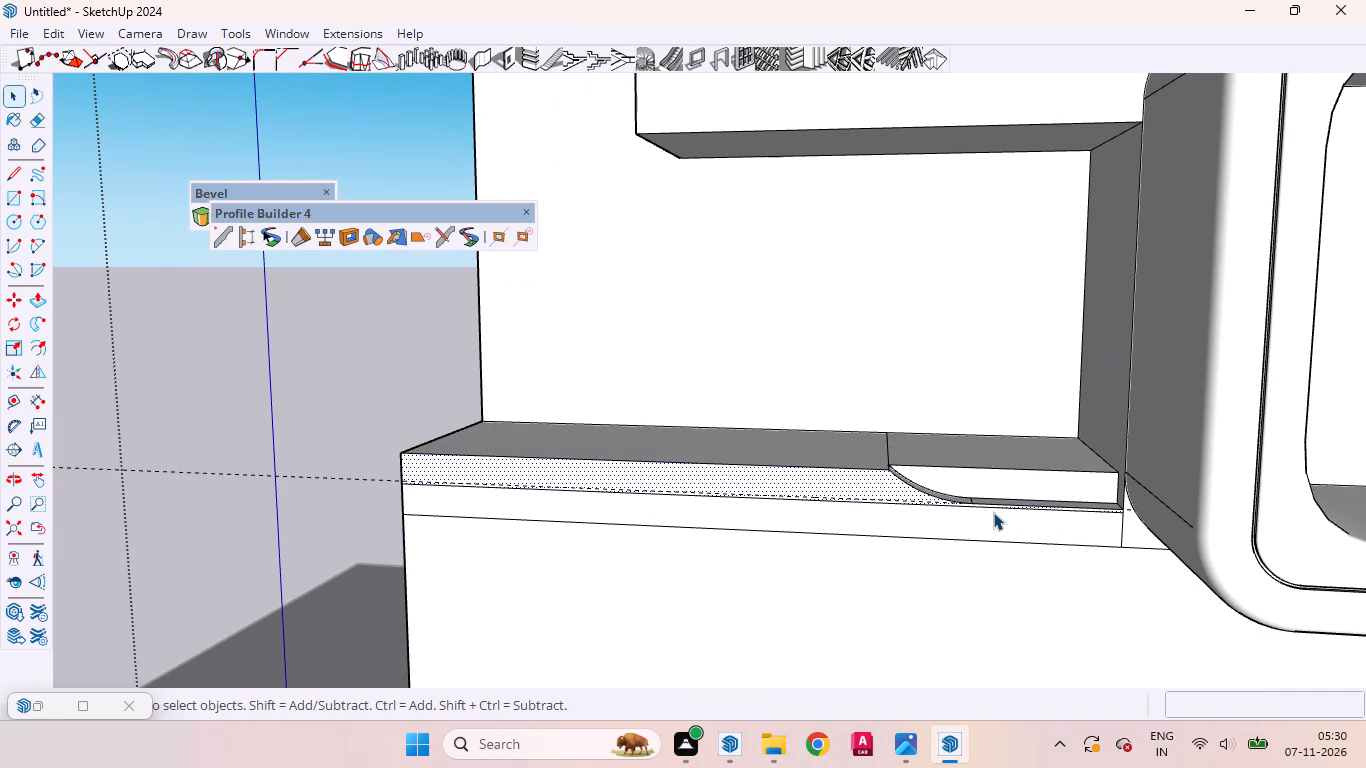
pyautogui.press('t')
pyautogui.scroll(4, 1093, 515)
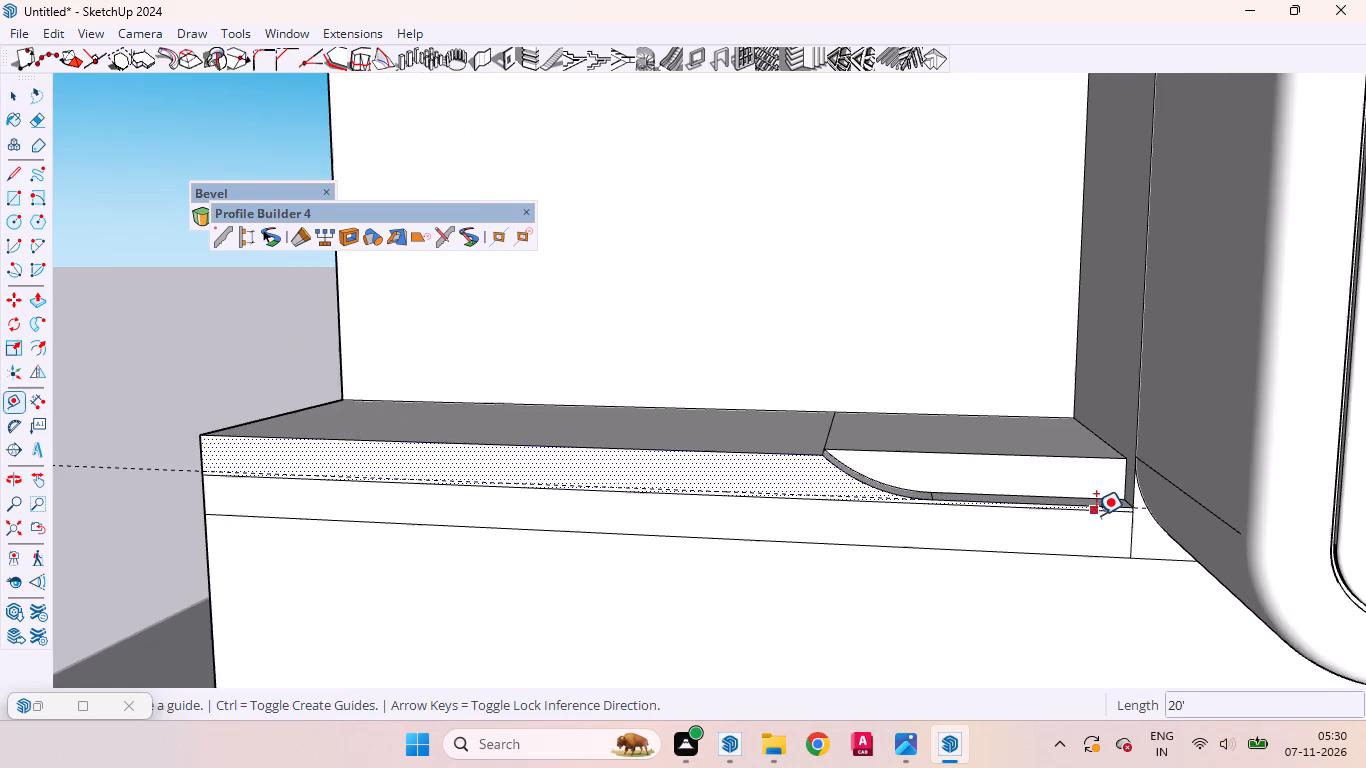
pyautogui.click(1133, 534)
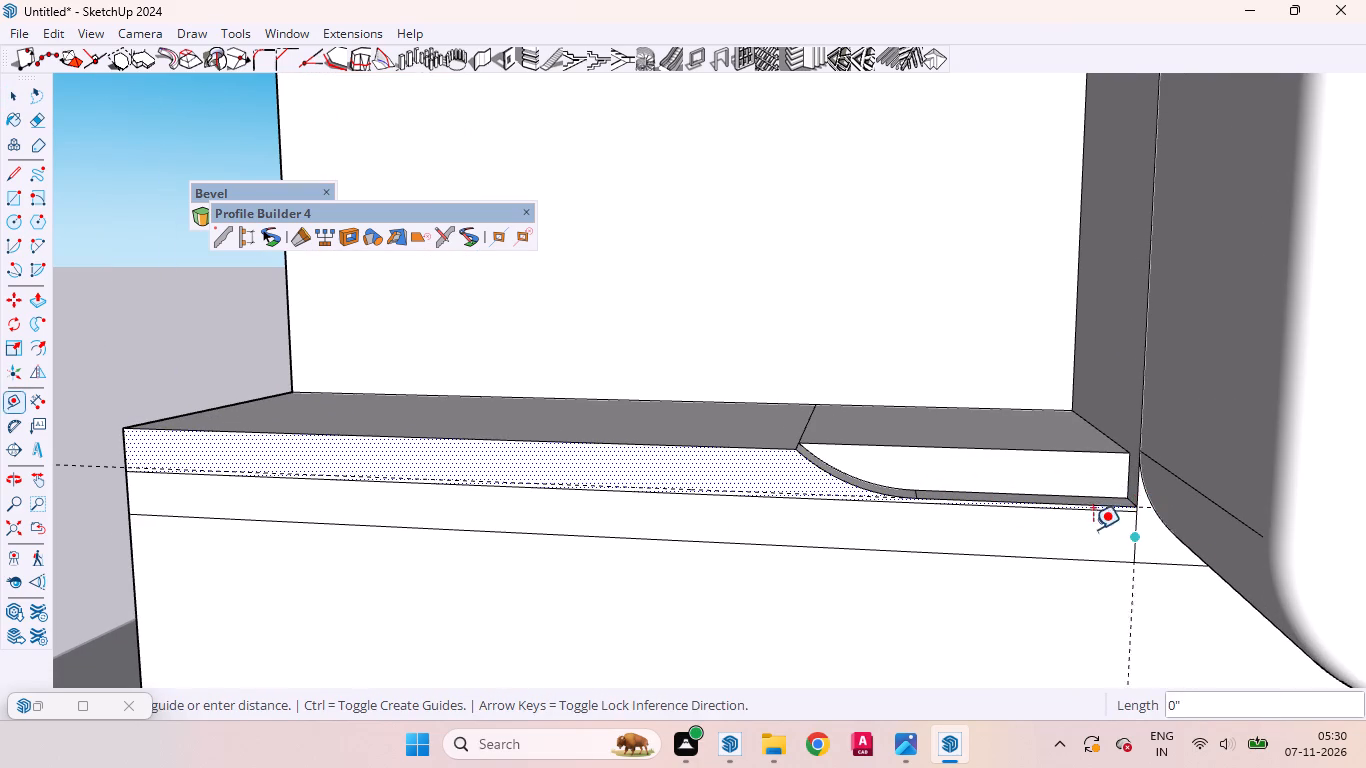
pyautogui.scroll(3, 926, 502)
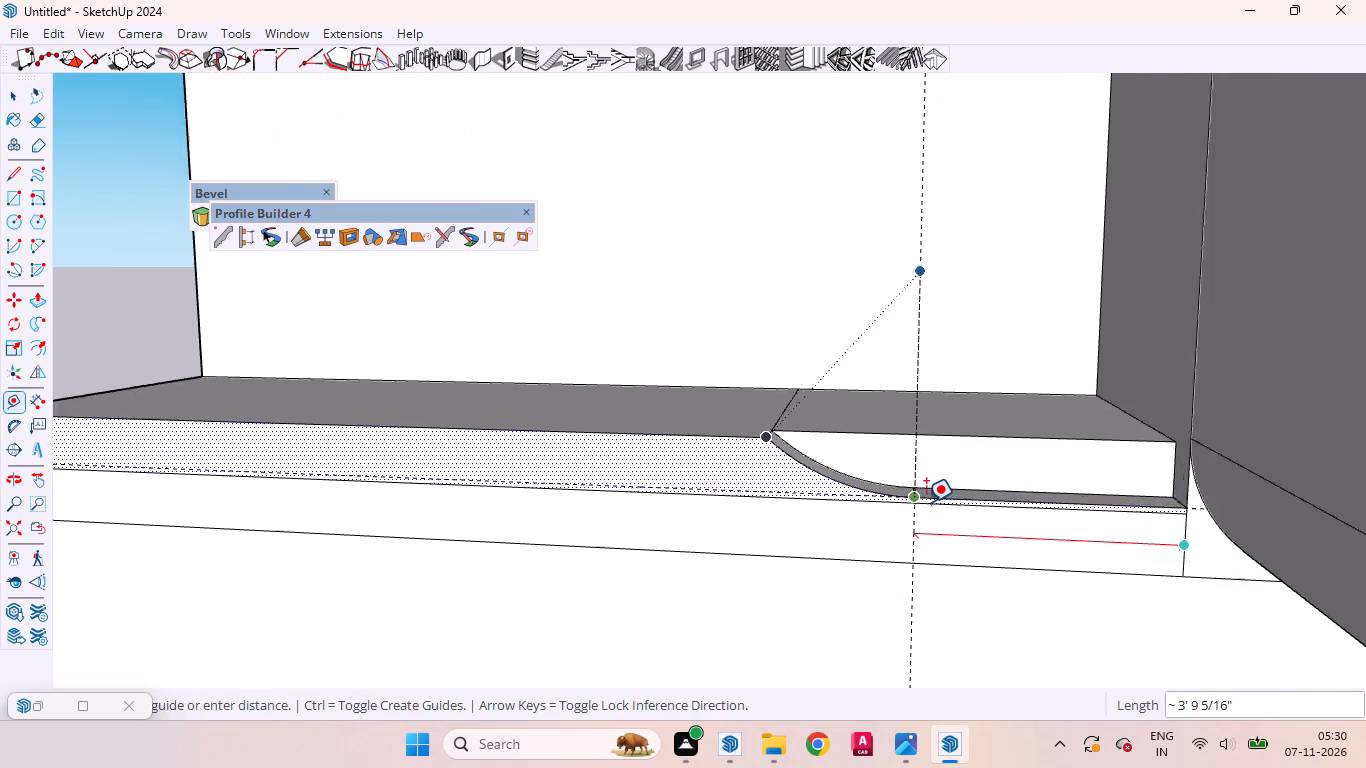
pyautogui.scroll(4, 926, 502)
pyautogui.click(912, 501)
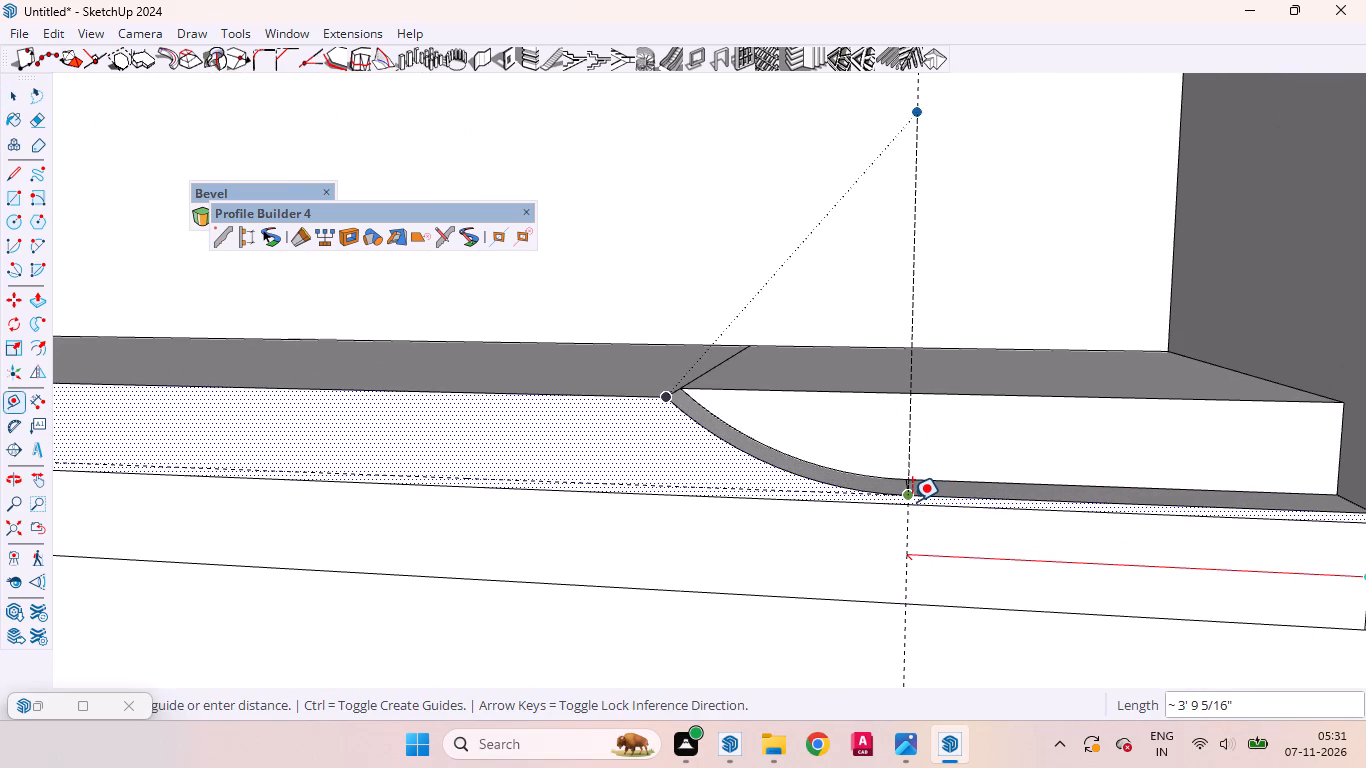
pyautogui.click(909, 535)
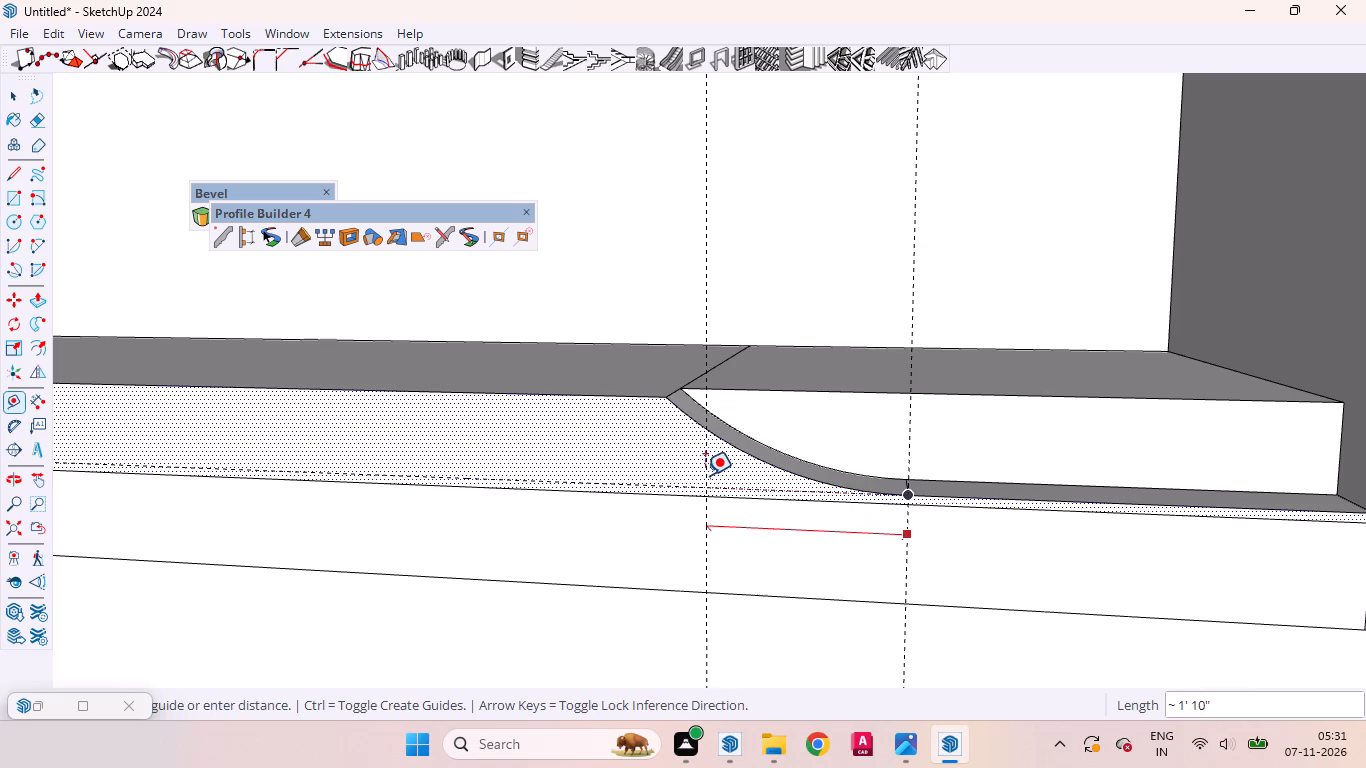
pyautogui.click(659, 398)
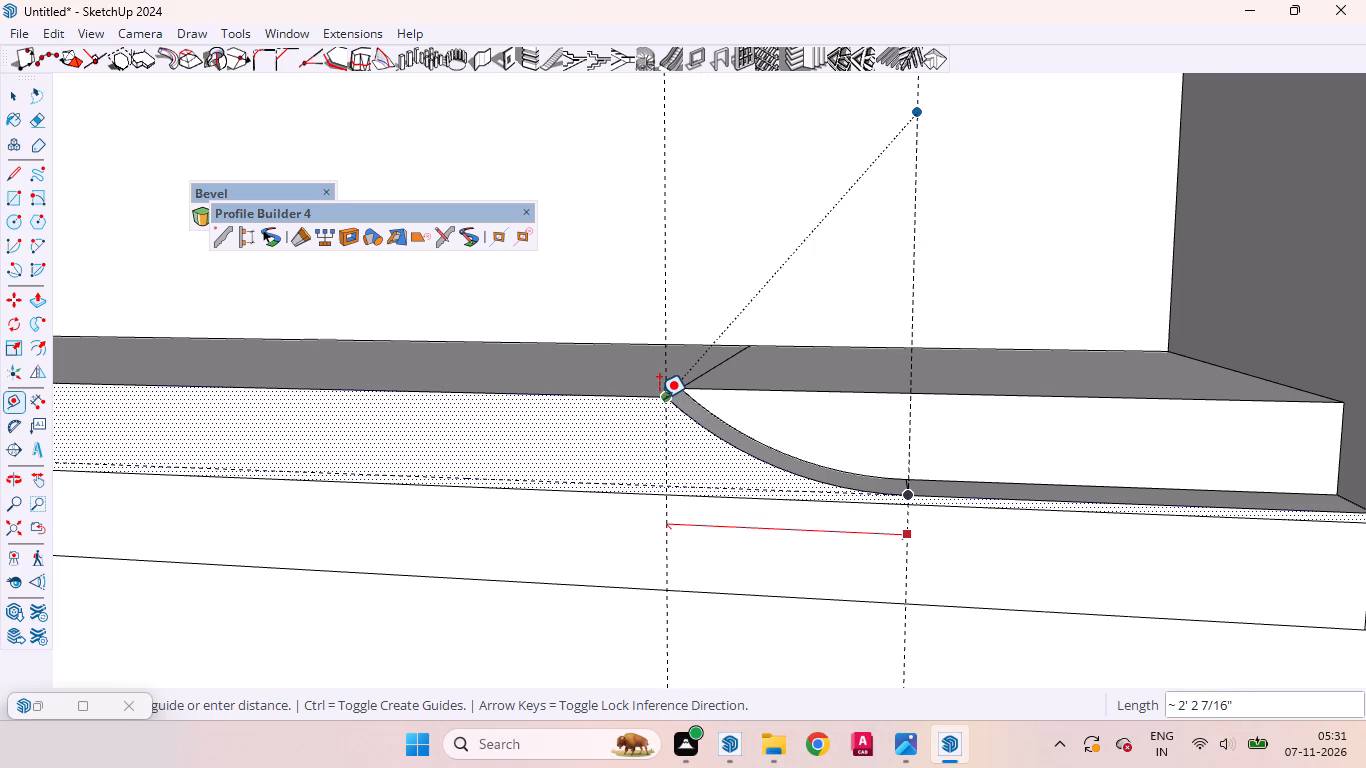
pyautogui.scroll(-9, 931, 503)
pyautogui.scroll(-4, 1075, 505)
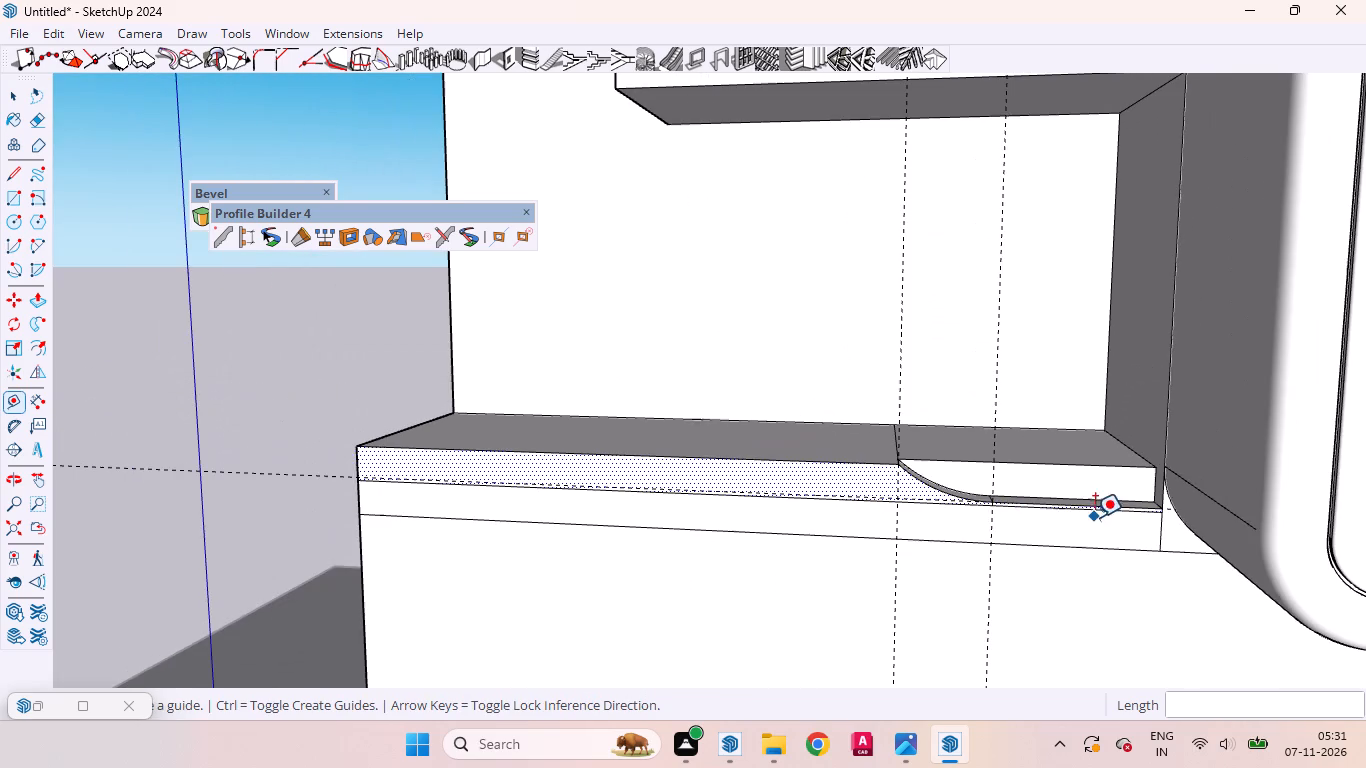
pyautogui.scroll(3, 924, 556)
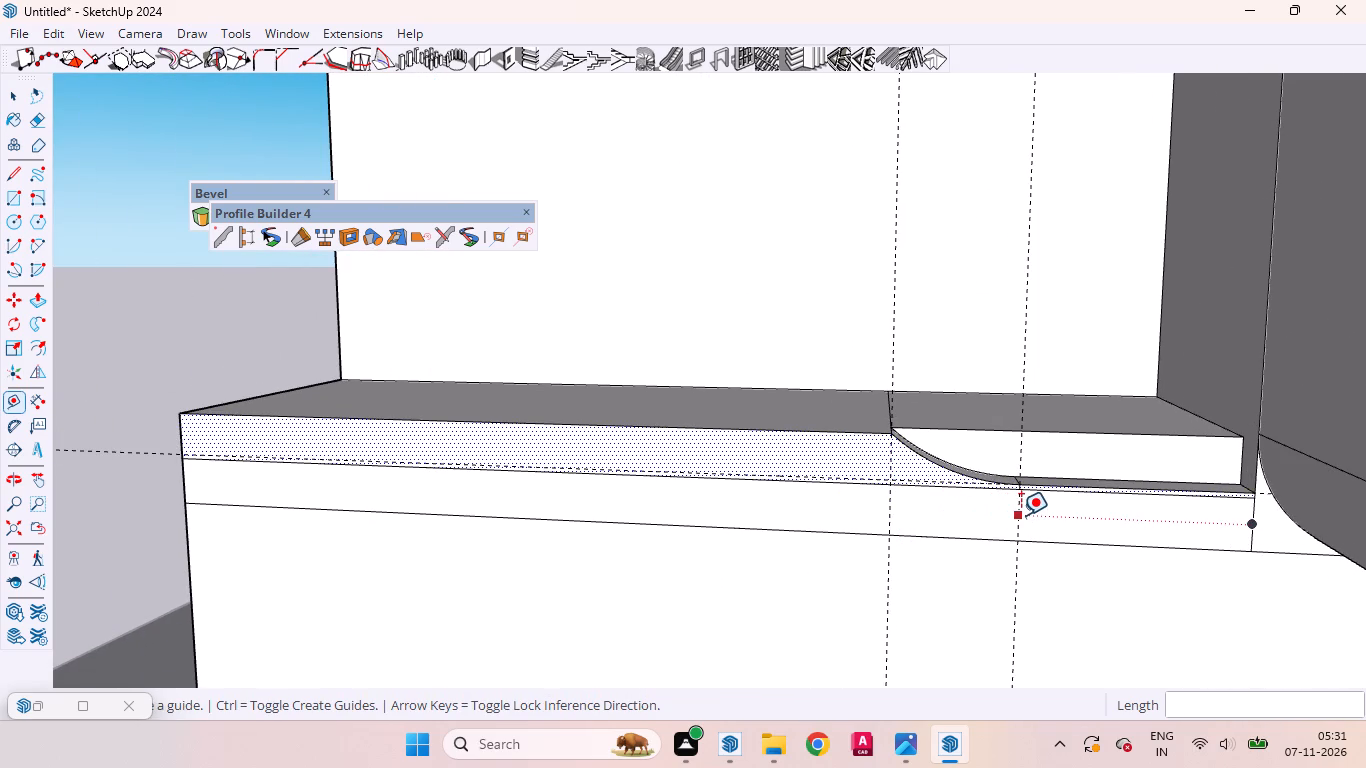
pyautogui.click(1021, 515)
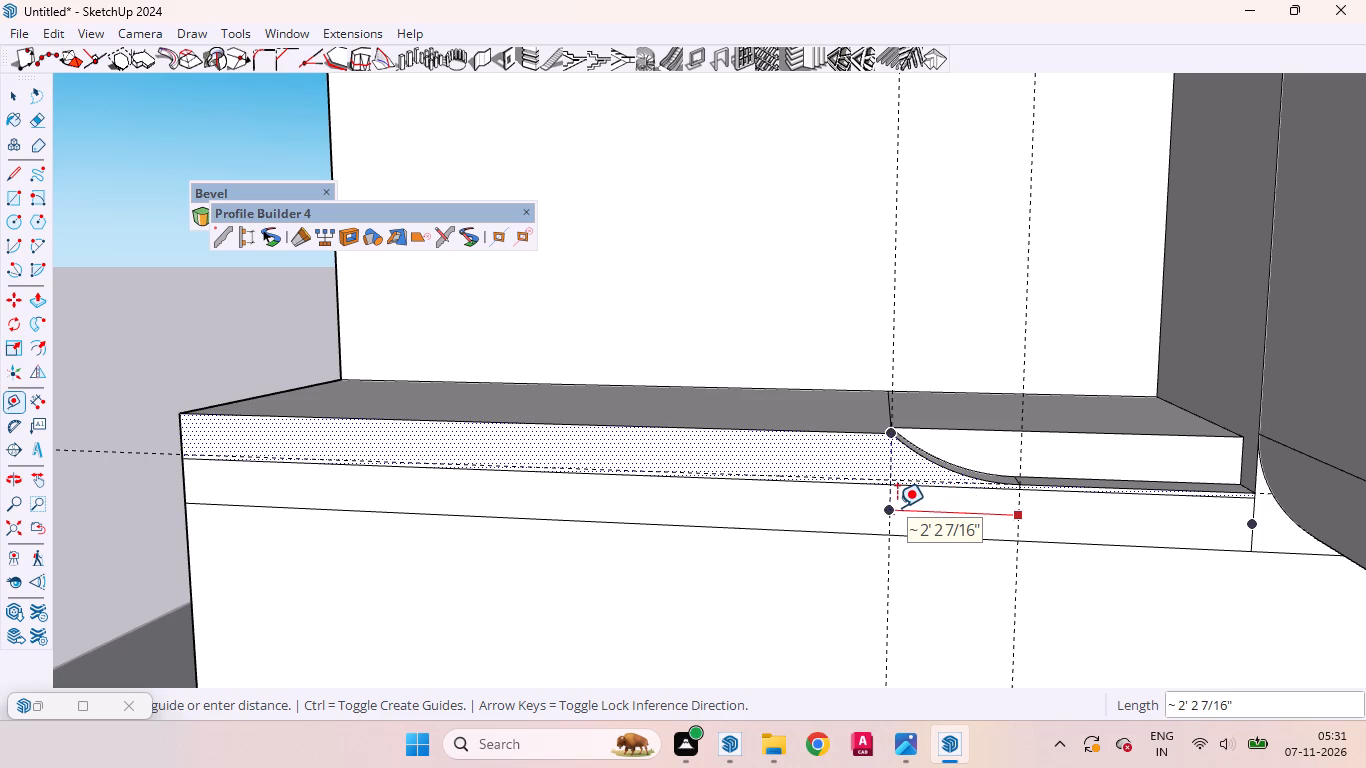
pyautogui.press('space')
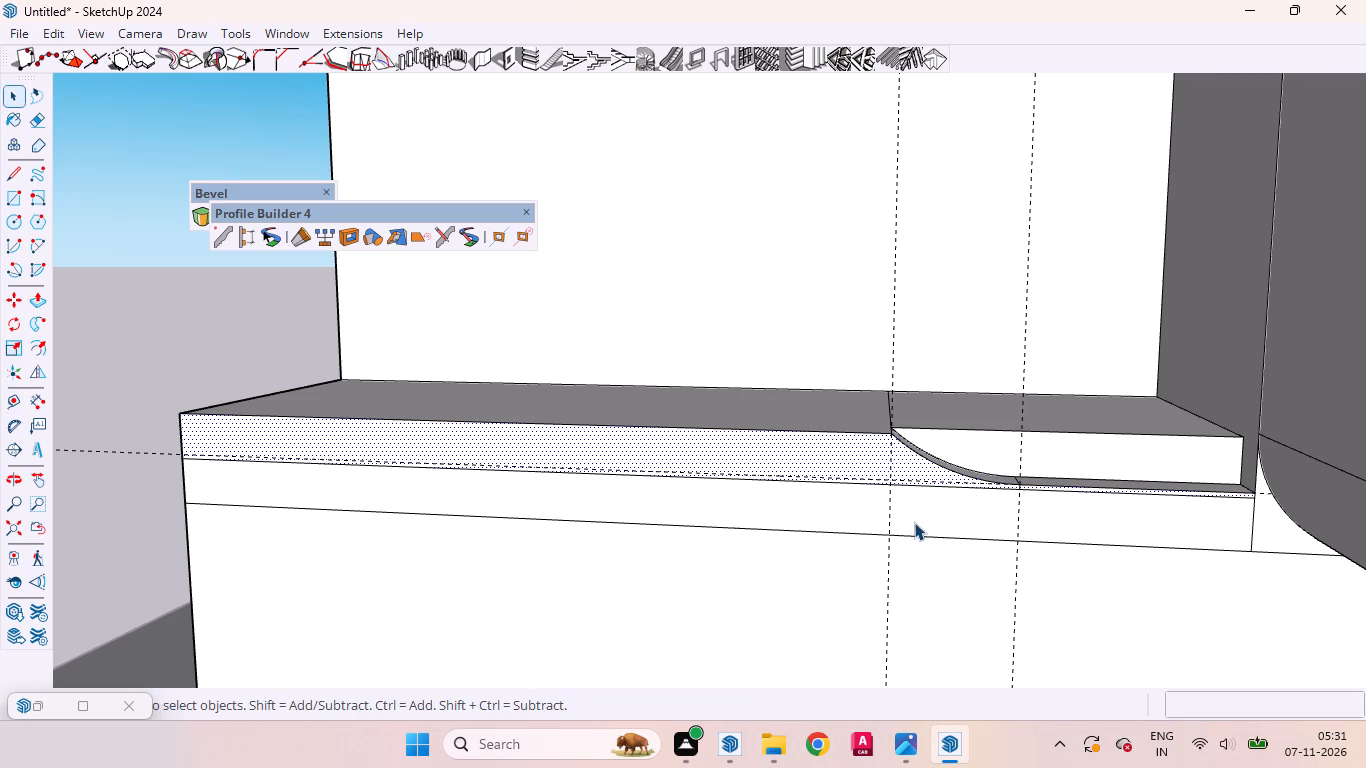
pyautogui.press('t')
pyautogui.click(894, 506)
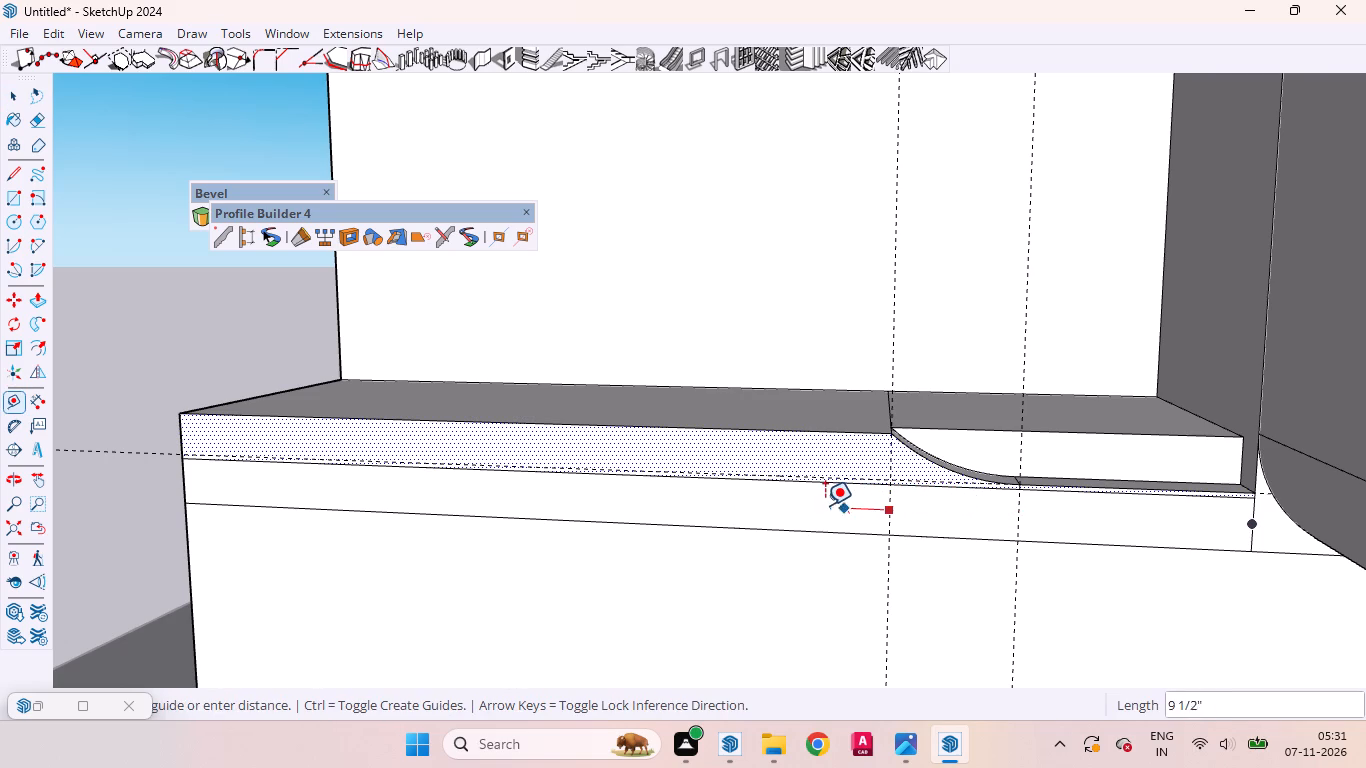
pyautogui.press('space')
# Place a vertical guide 24" from the guide at the curve's upper end, toward the ledge's outer edge.
pyautogui.press('t')
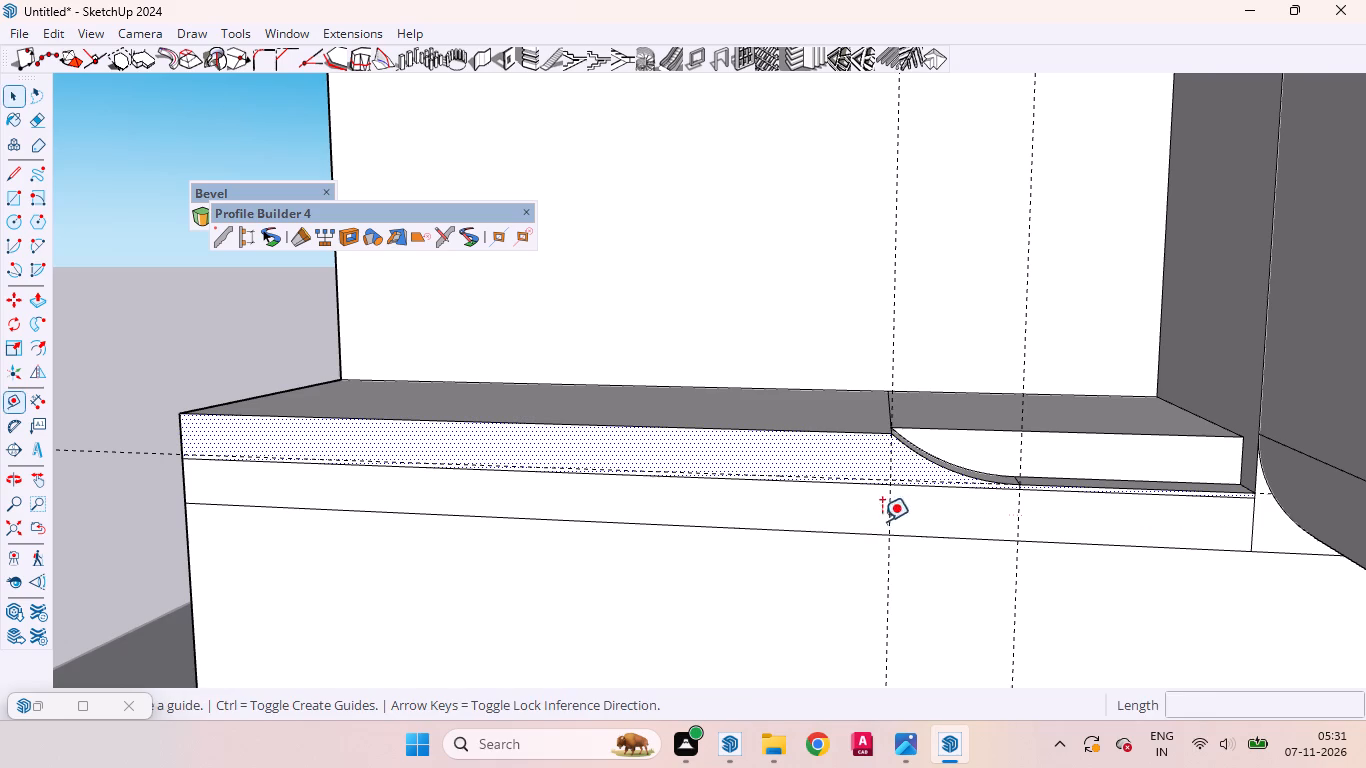
pyautogui.click(890, 577)
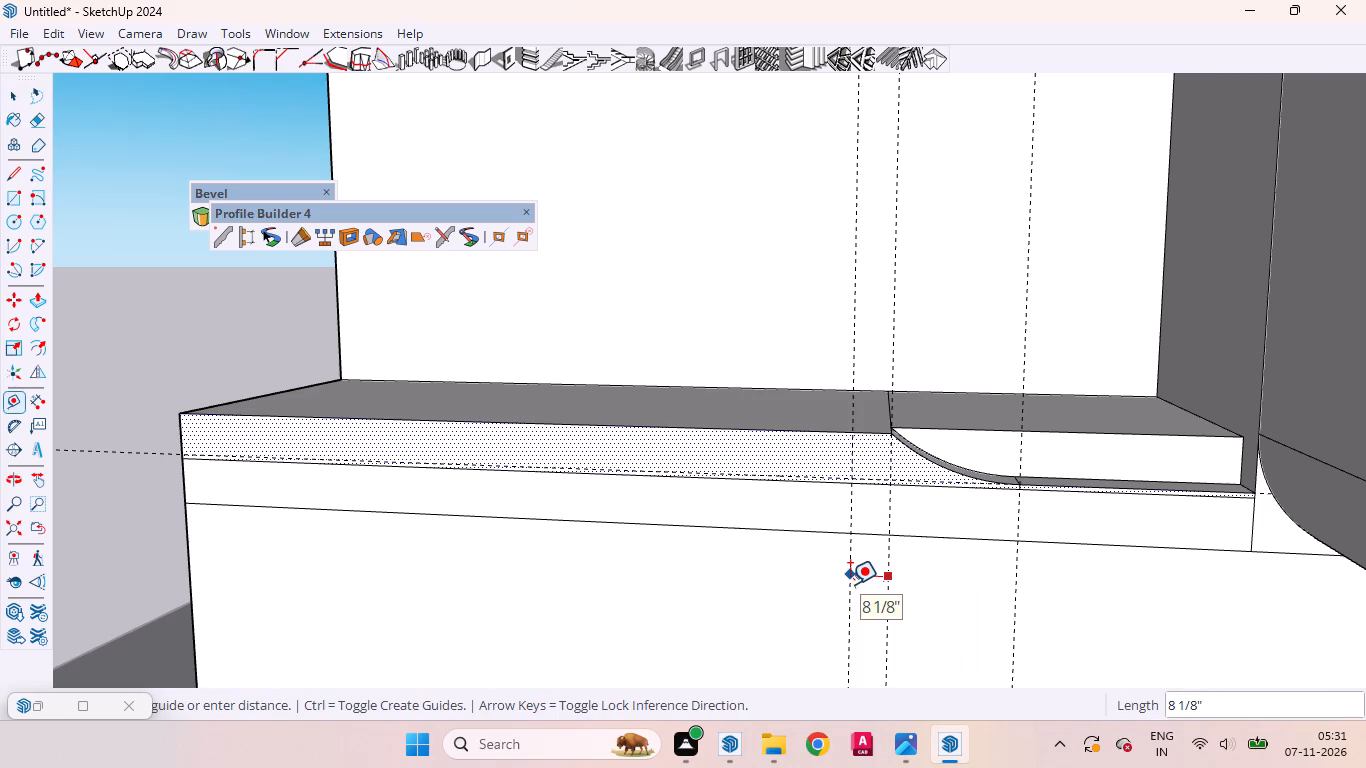
pyautogui.write('24')
pyautogui.press('Return')
pyautogui.press('space')
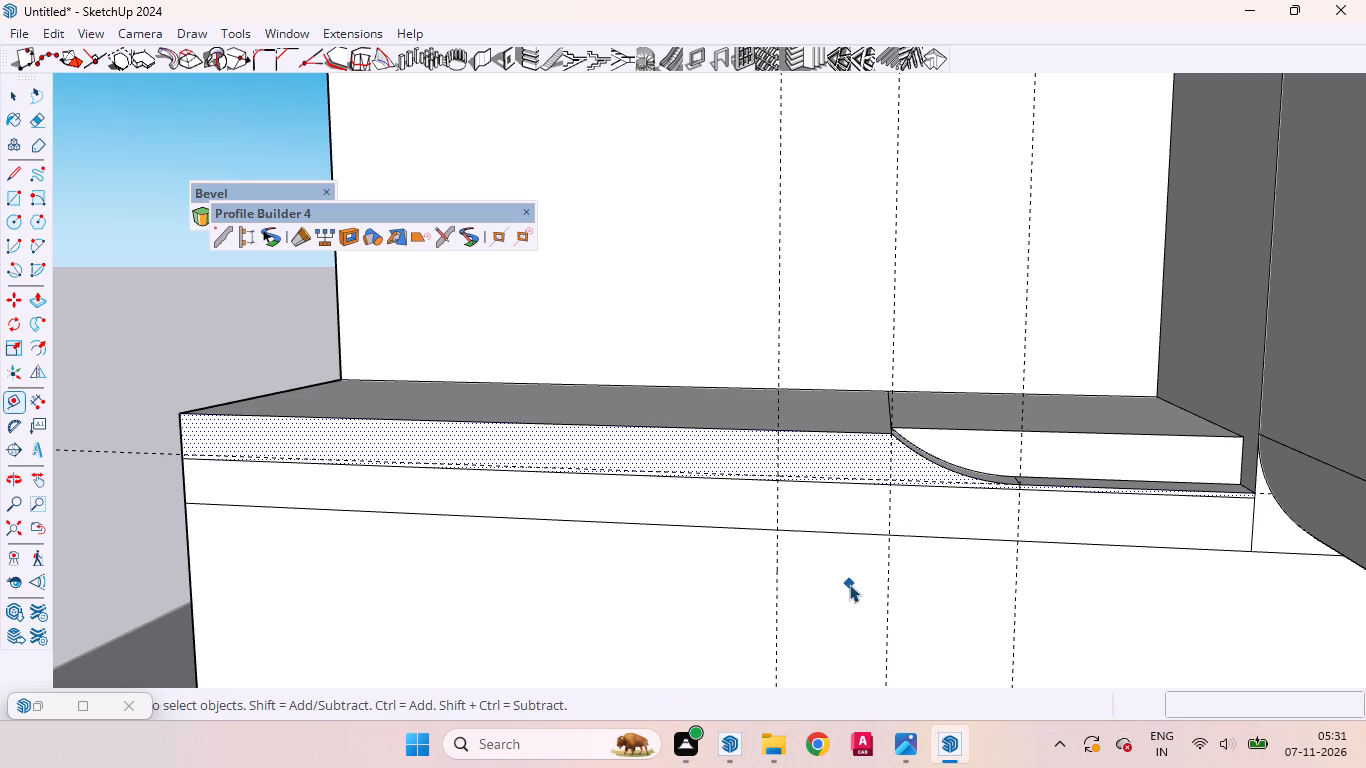
# Examine the ledge's upper and lower front bands and their curved end against the vertical guides from several angles.
pyautogui.scroll(-4, 914, 516)
pyautogui.scroll(4, 910, 508)
pyautogui.click(853, 503)
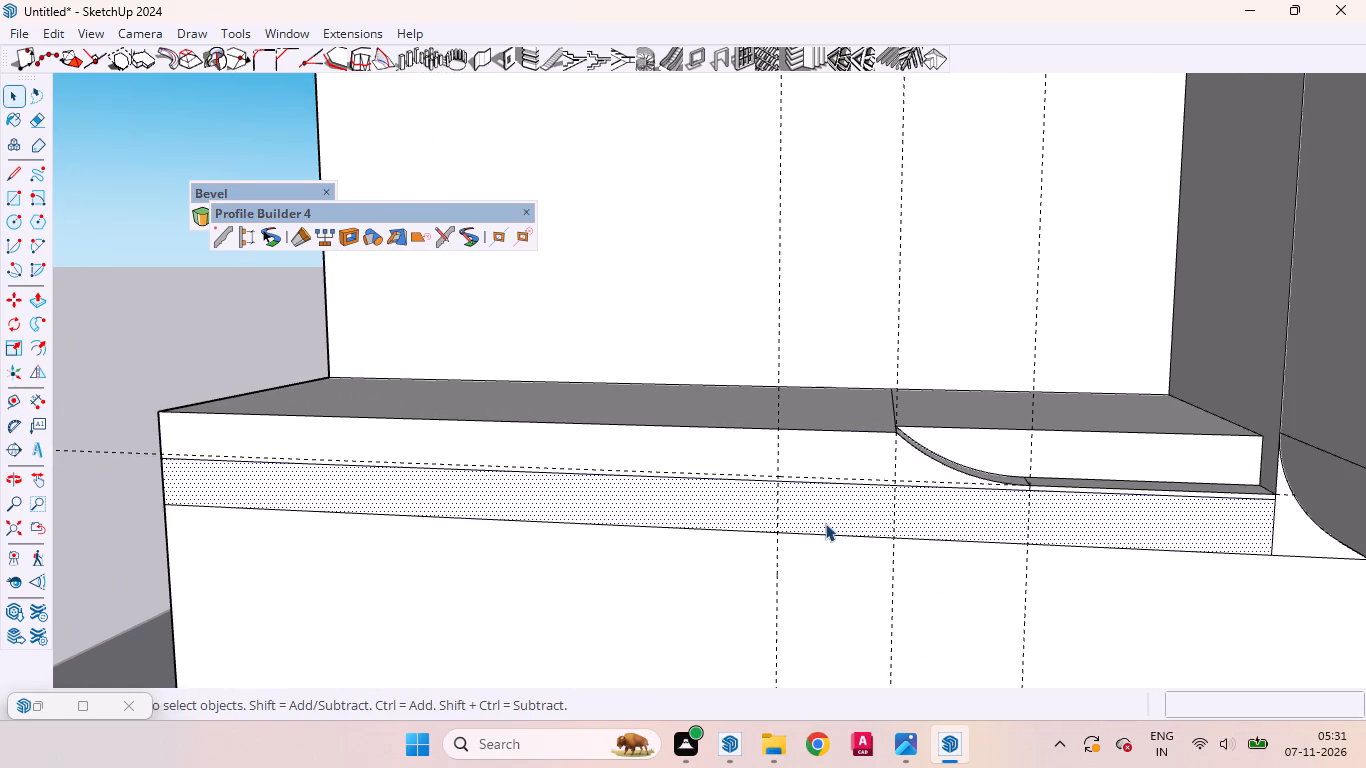
pyautogui.moveTo(871, 530); pyautogui.dragTo(869, 501, button='middle')
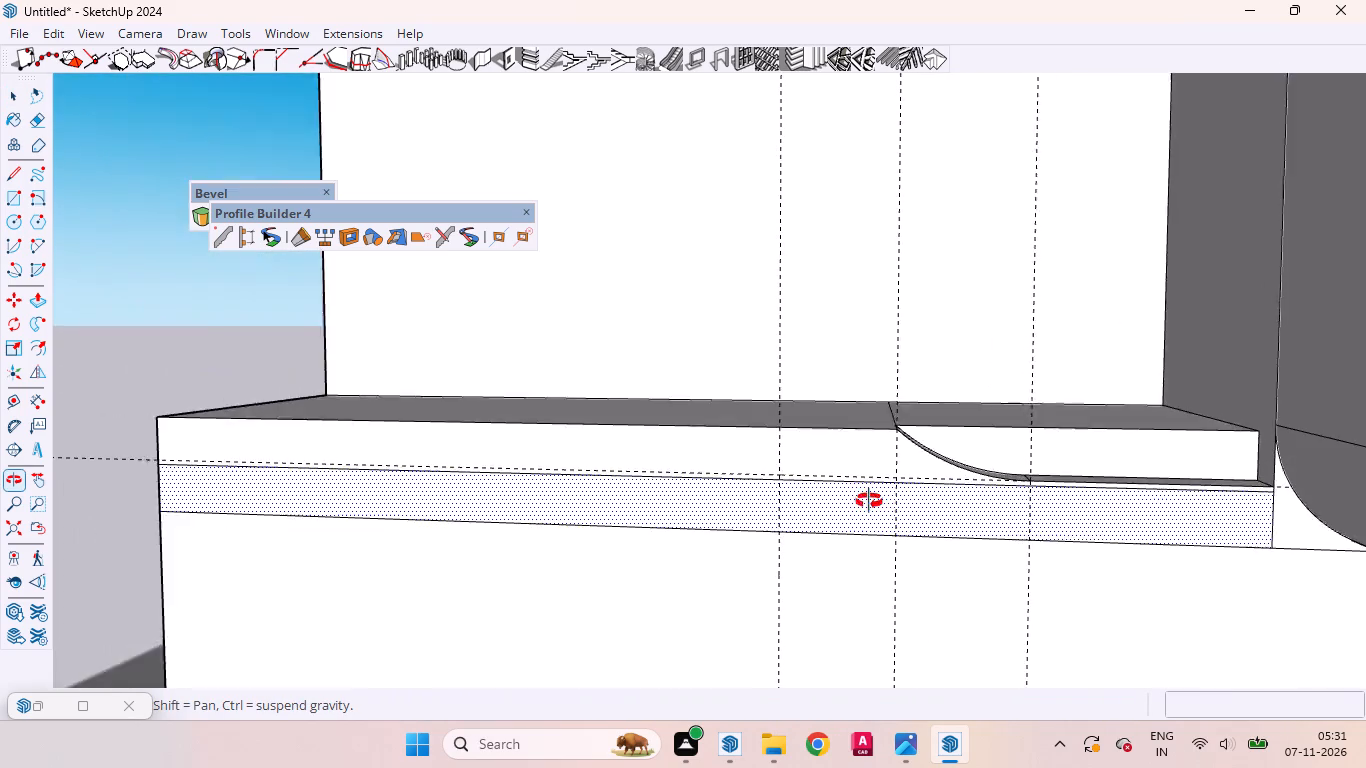
pyautogui.moveTo(869, 501); pyautogui.dragTo(837, 489, button='middle')
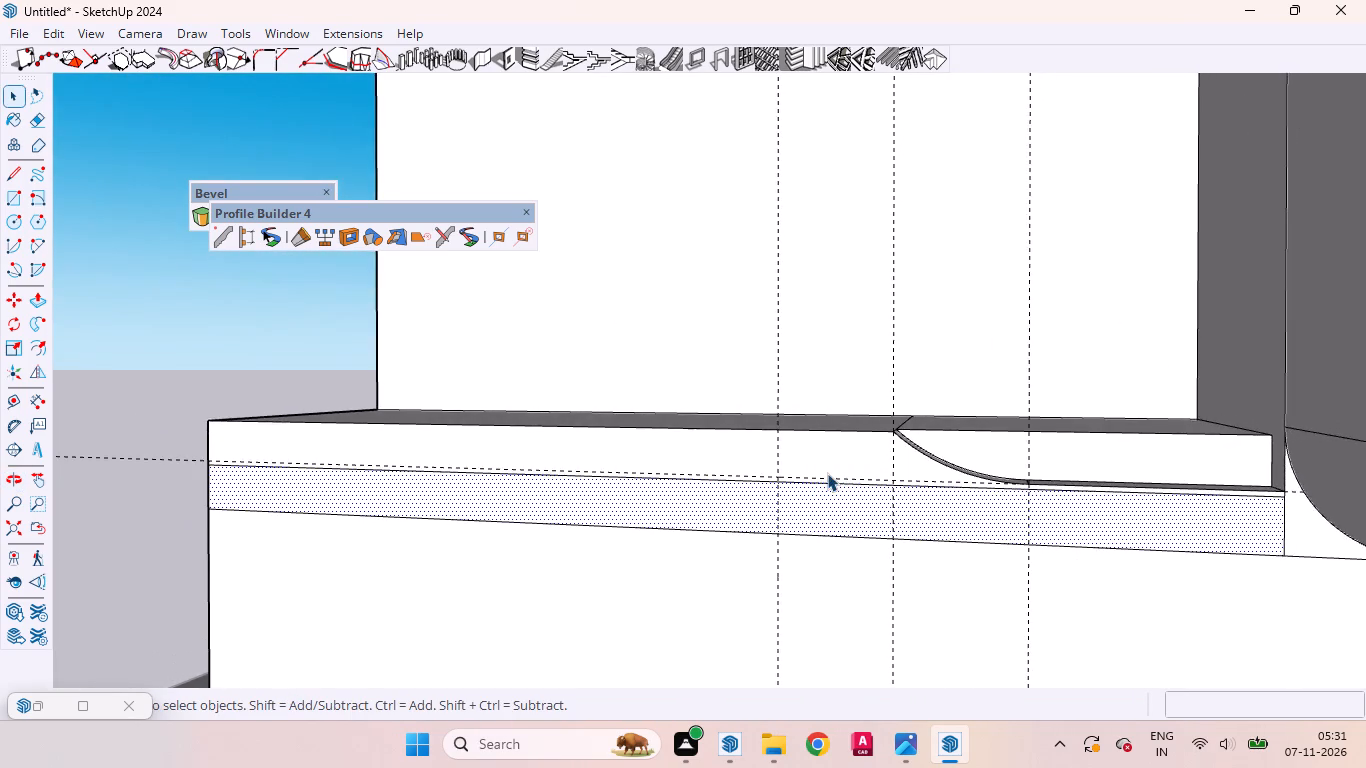
pyautogui.scroll(3, 818, 473)
pyautogui.scroll(-1, 818, 473)
pyautogui.scroll(-2, 927, 481)
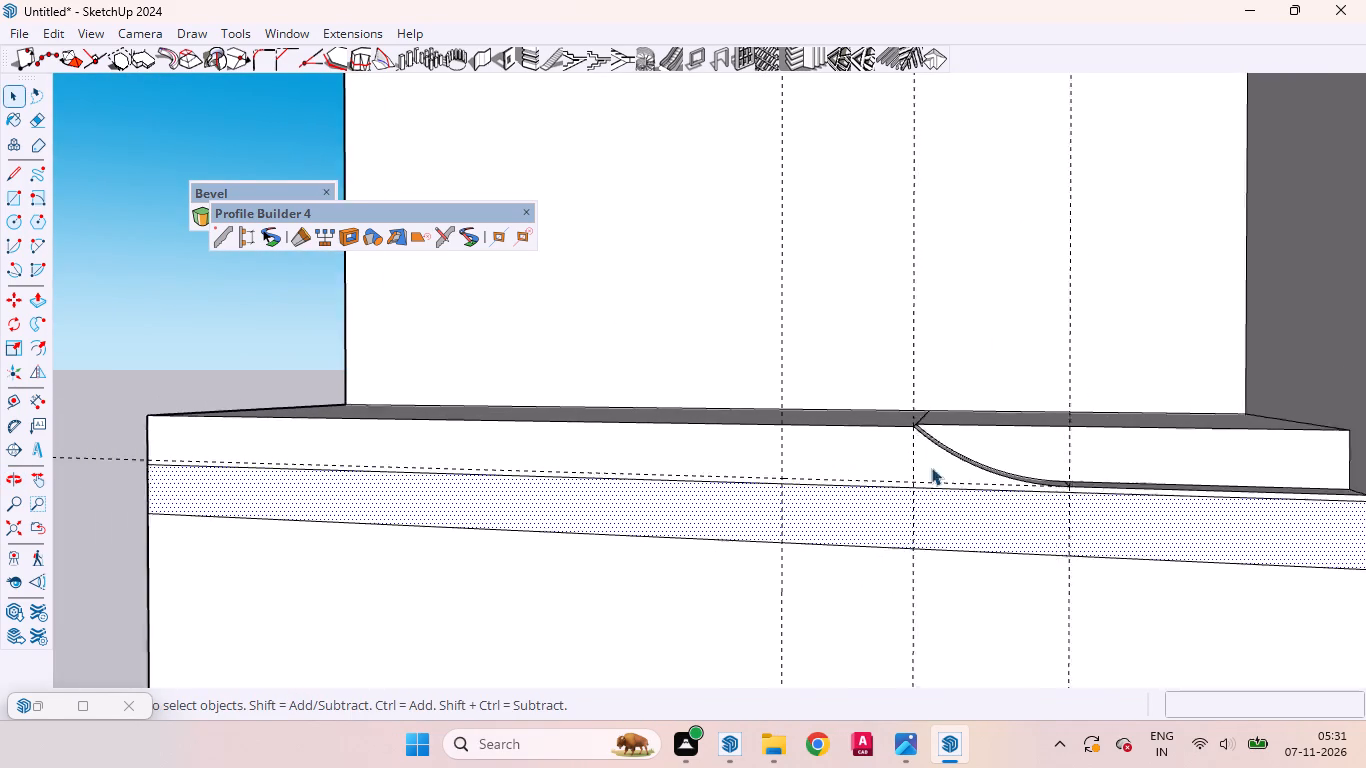
pyautogui.scroll(-6, 931, 467)
pyautogui.moveTo(952, 499); pyautogui.dragTo(1077, 490, button='middle')
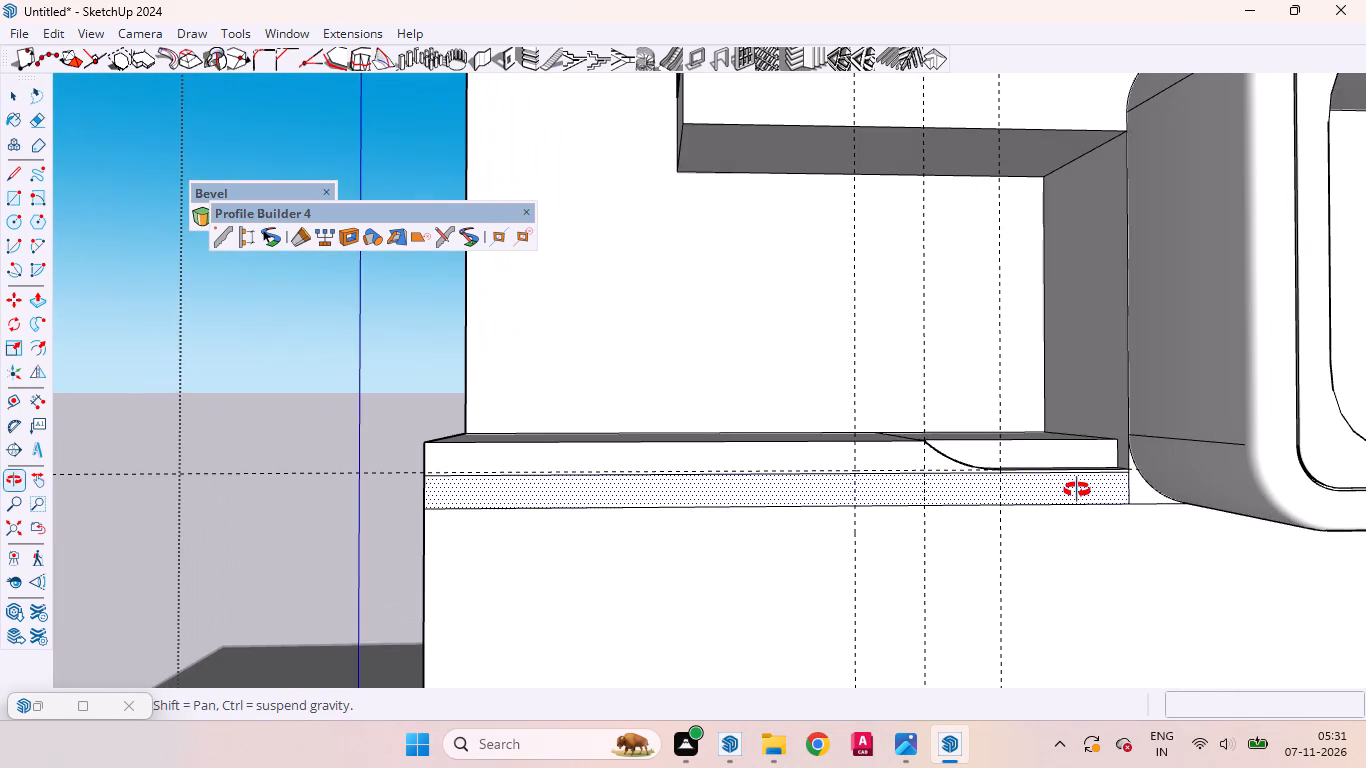
pyautogui.moveTo(1077, 490); pyautogui.dragTo(1039, 482, button='middle')
pyautogui.scroll(2, 904, 467)
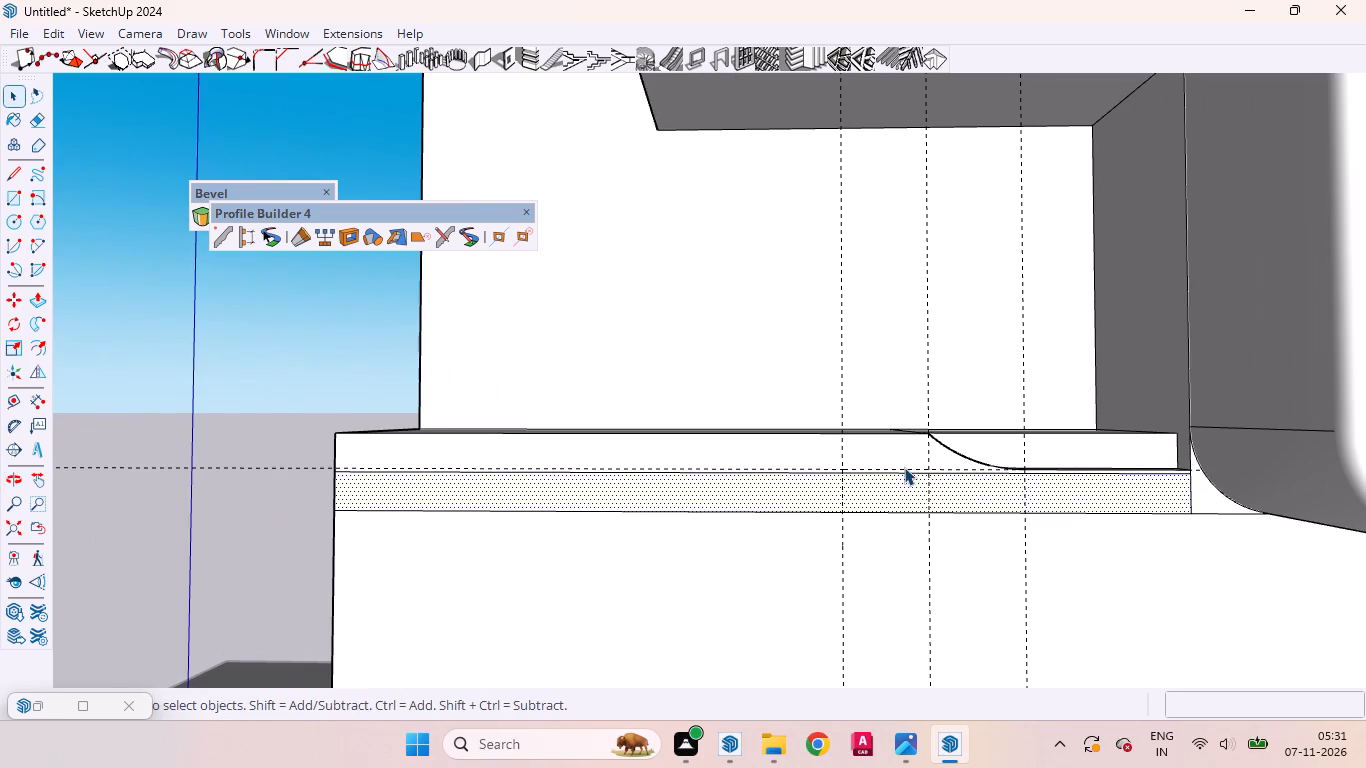
pyautogui.moveTo(872, 491); pyautogui.dragTo(1008, 470, button='middle')
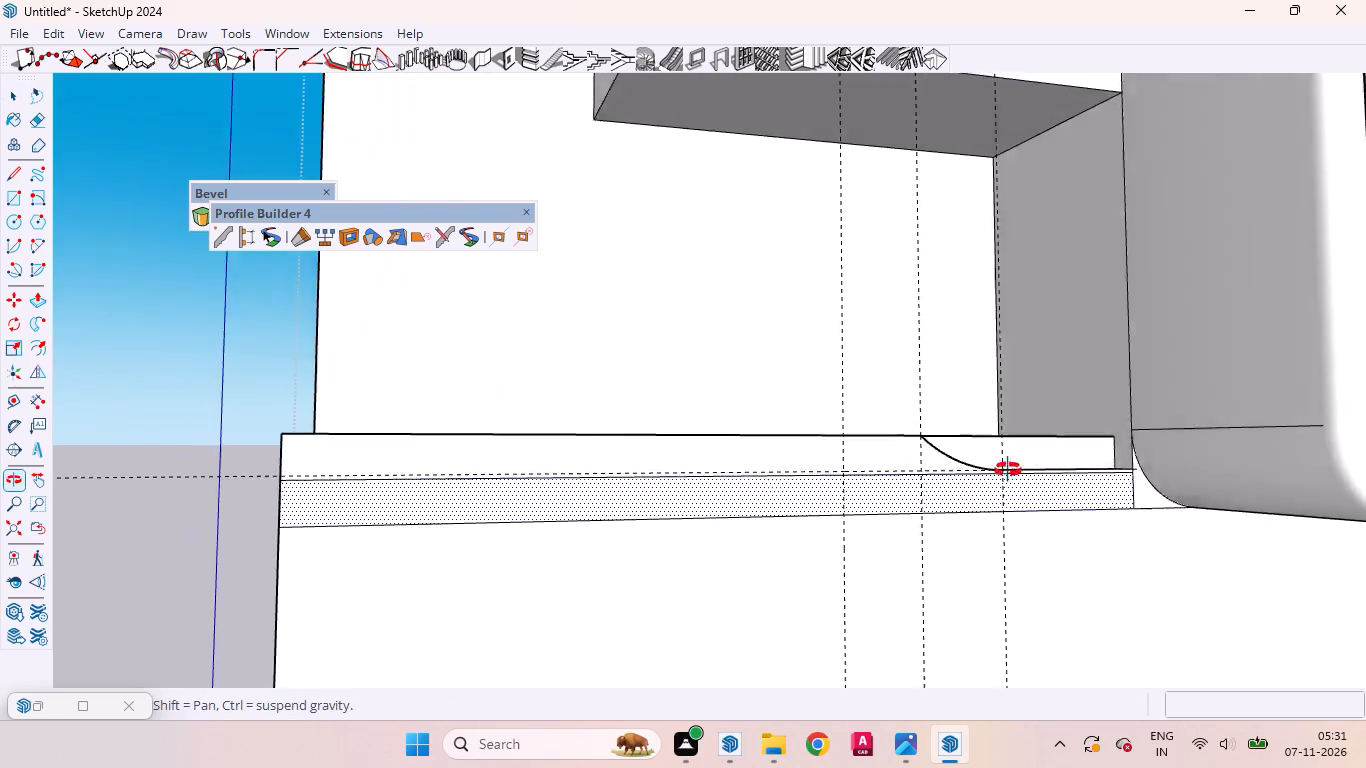
pyautogui.moveTo(1008, 470); pyautogui.dragTo(946, 458, button='middle')
pyautogui.click(882, 461)
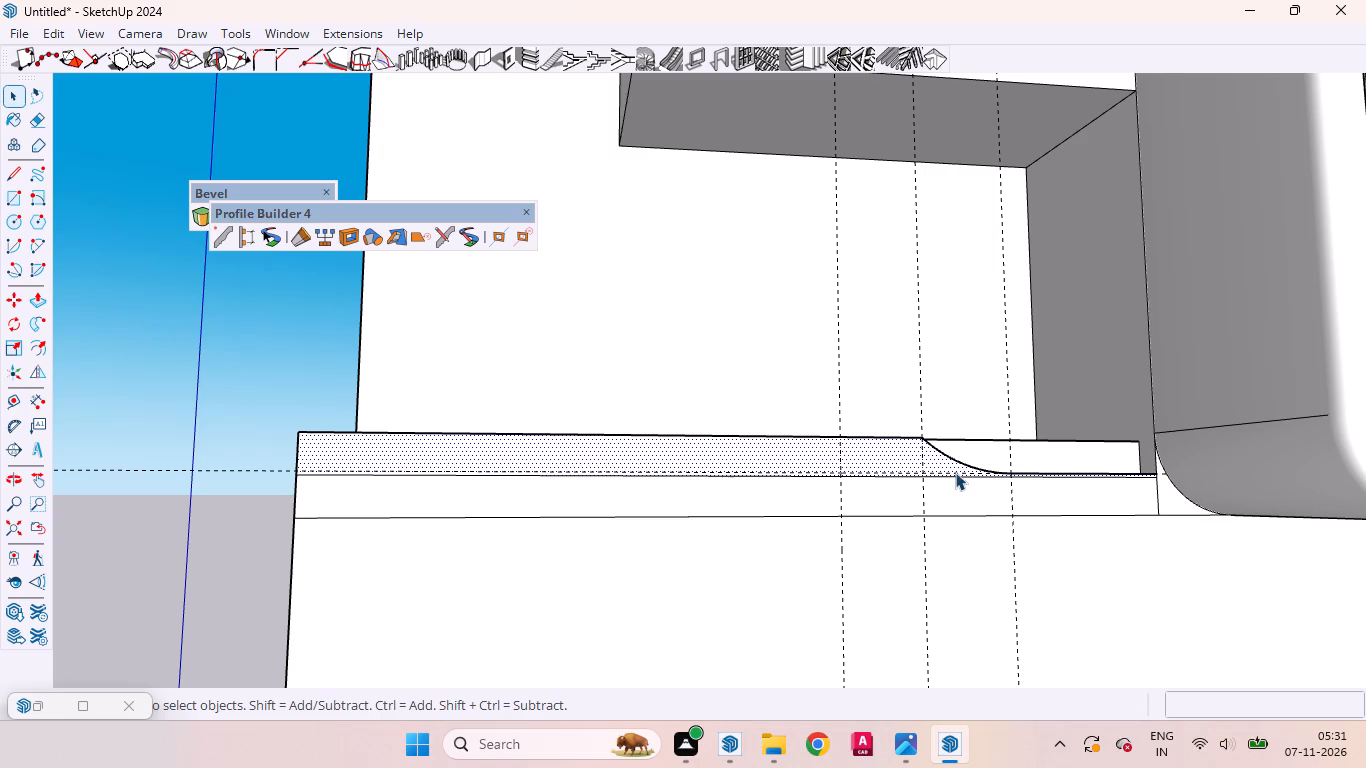
pyautogui.click(905, 510)
pyautogui.moveTo(929, 531); pyautogui.dragTo(1254, 656, button='middle')
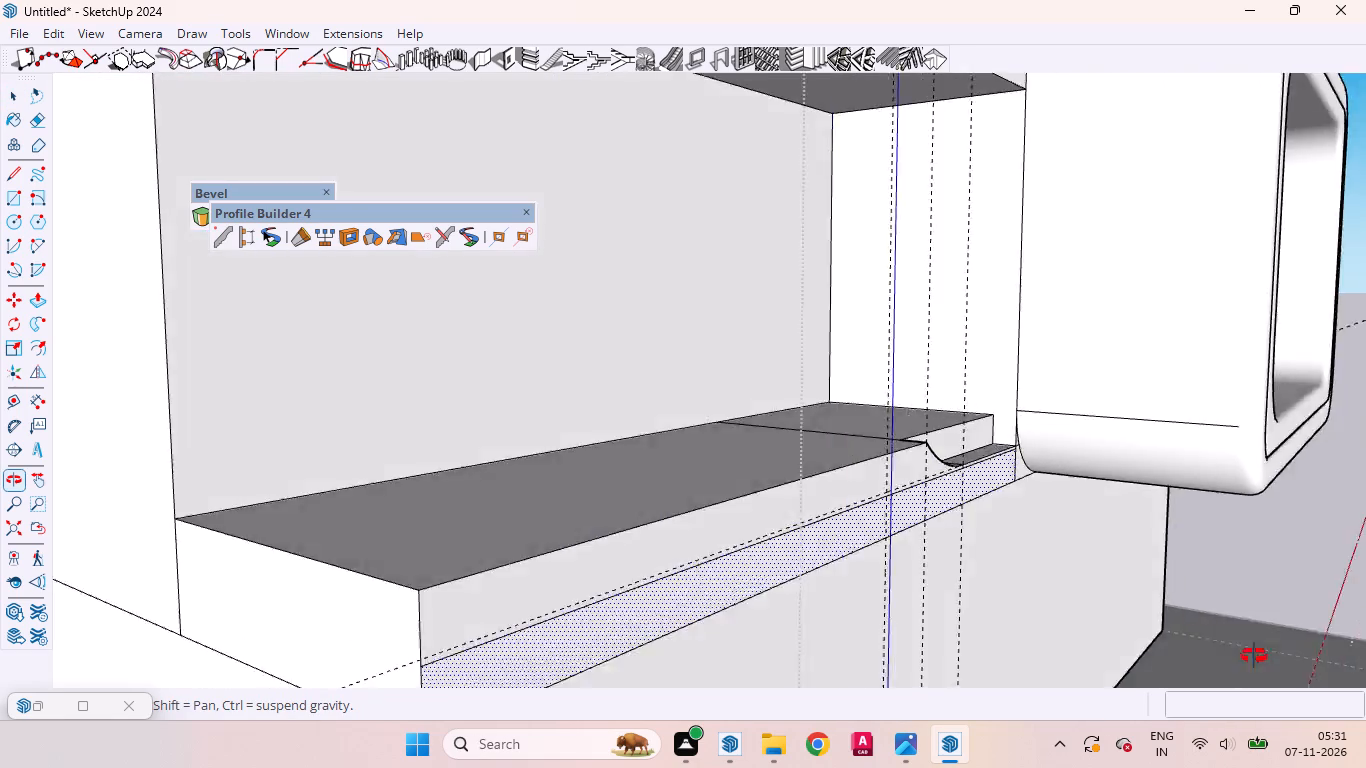
pyautogui.moveTo(1254, 656); pyautogui.dragTo(1079, 570, button='middle')
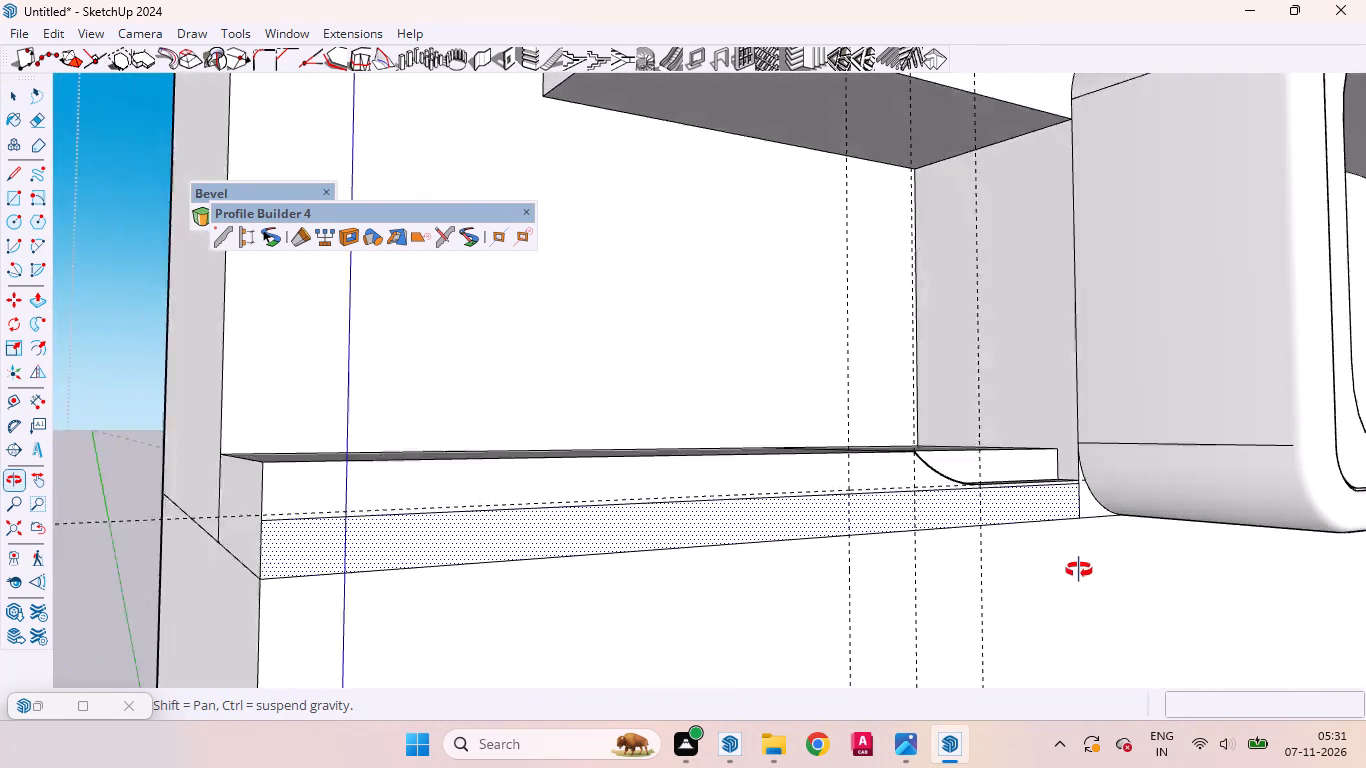
pyautogui.moveTo(1079, 570); pyautogui.dragTo(1034, 692, button='middle')
pyautogui.scroll(-5, 935, 470)
pyautogui.moveTo(918, 504); pyautogui.dragTo(876, 451, button='middle')
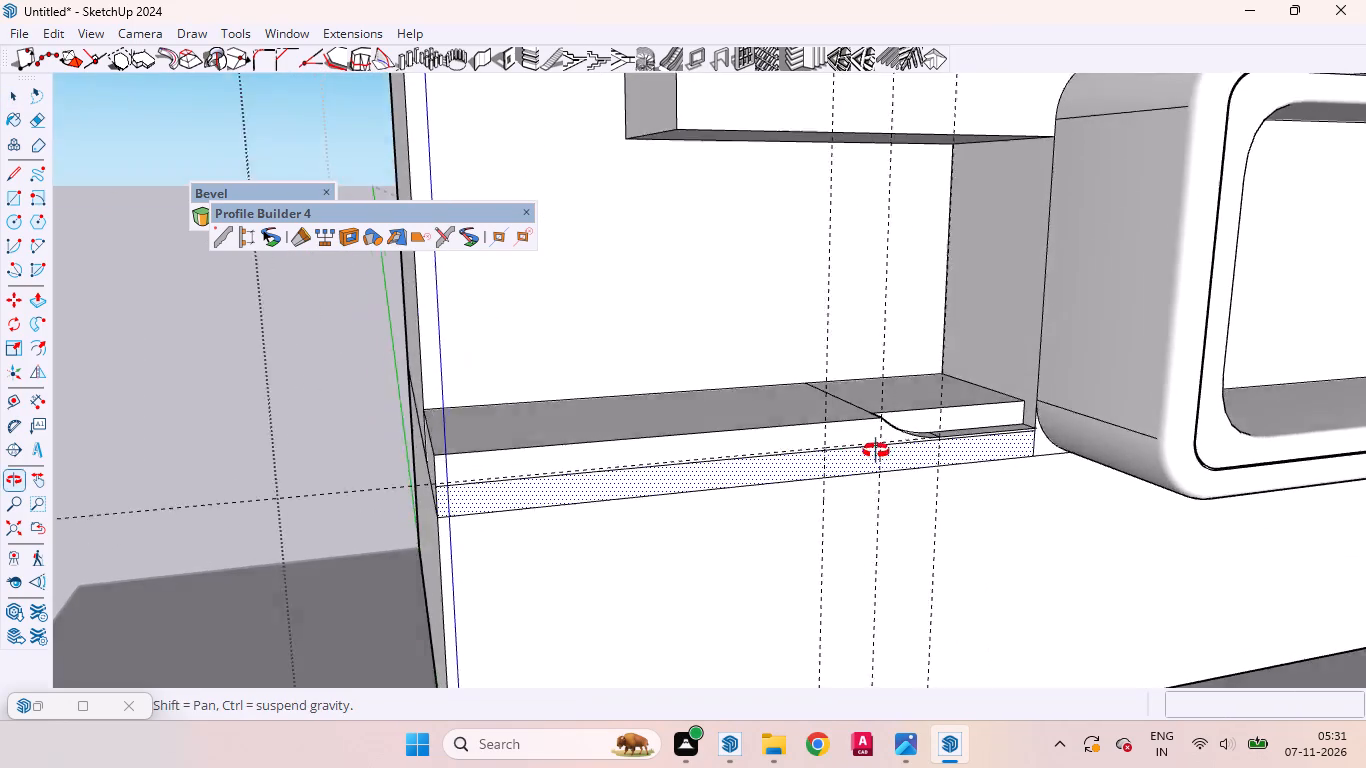
pyautogui.moveTo(876, 451); pyautogui.dragTo(875, 449, button='middle')
pyautogui.scroll(3, 868, 434)
pyautogui.click(848, 409)
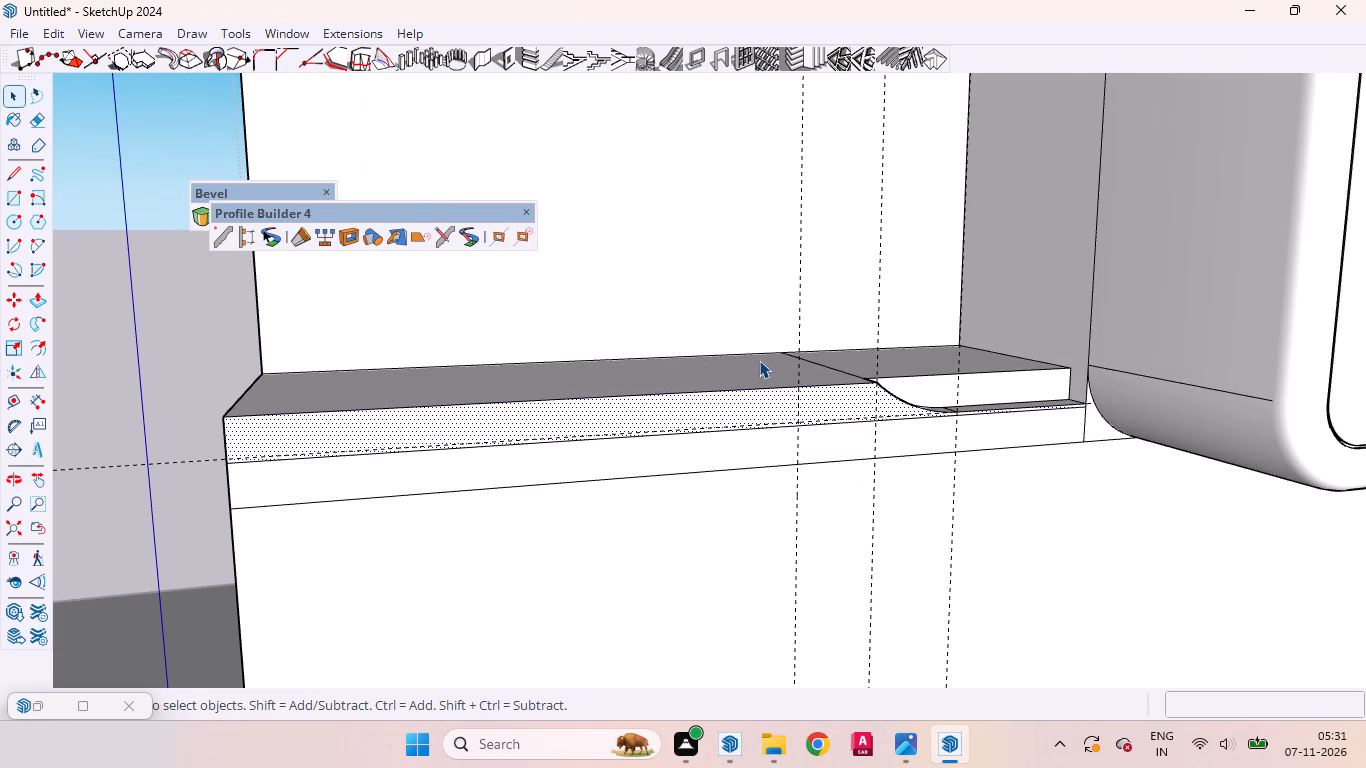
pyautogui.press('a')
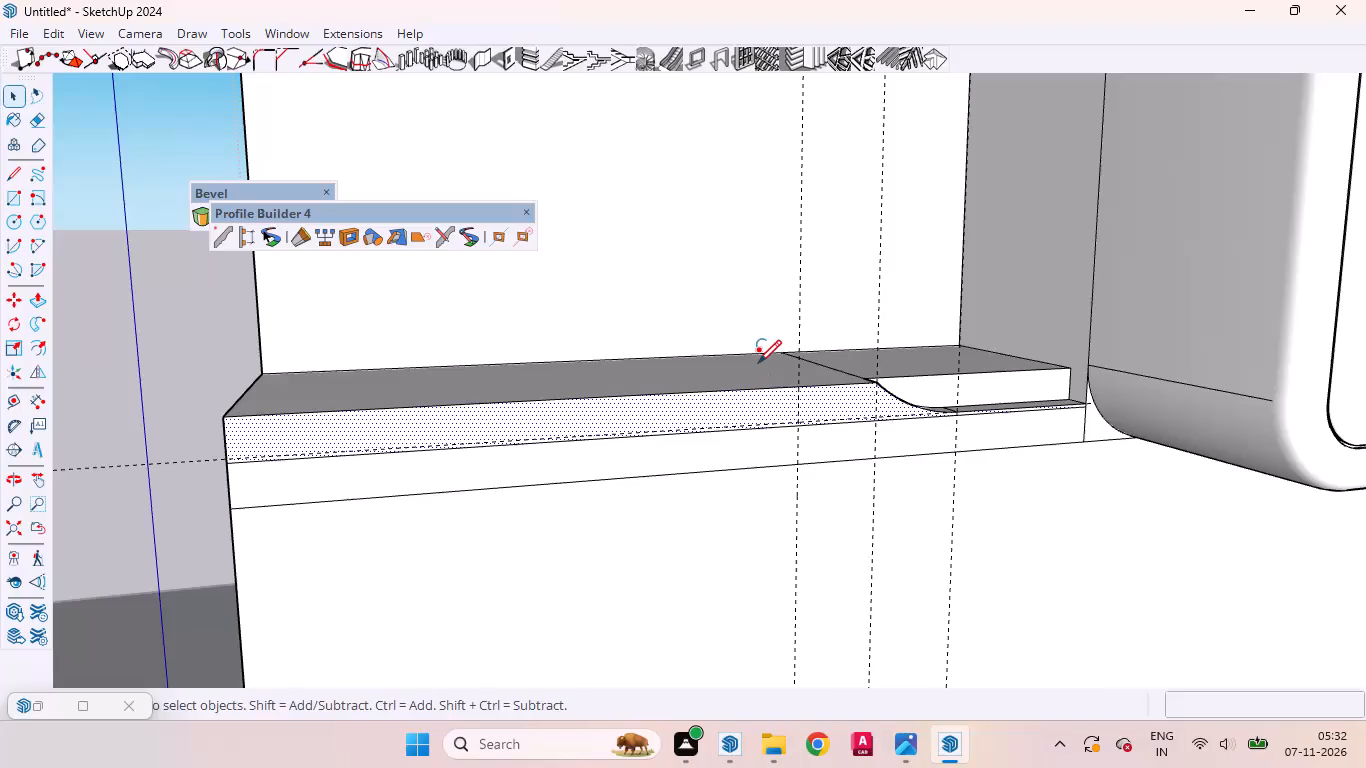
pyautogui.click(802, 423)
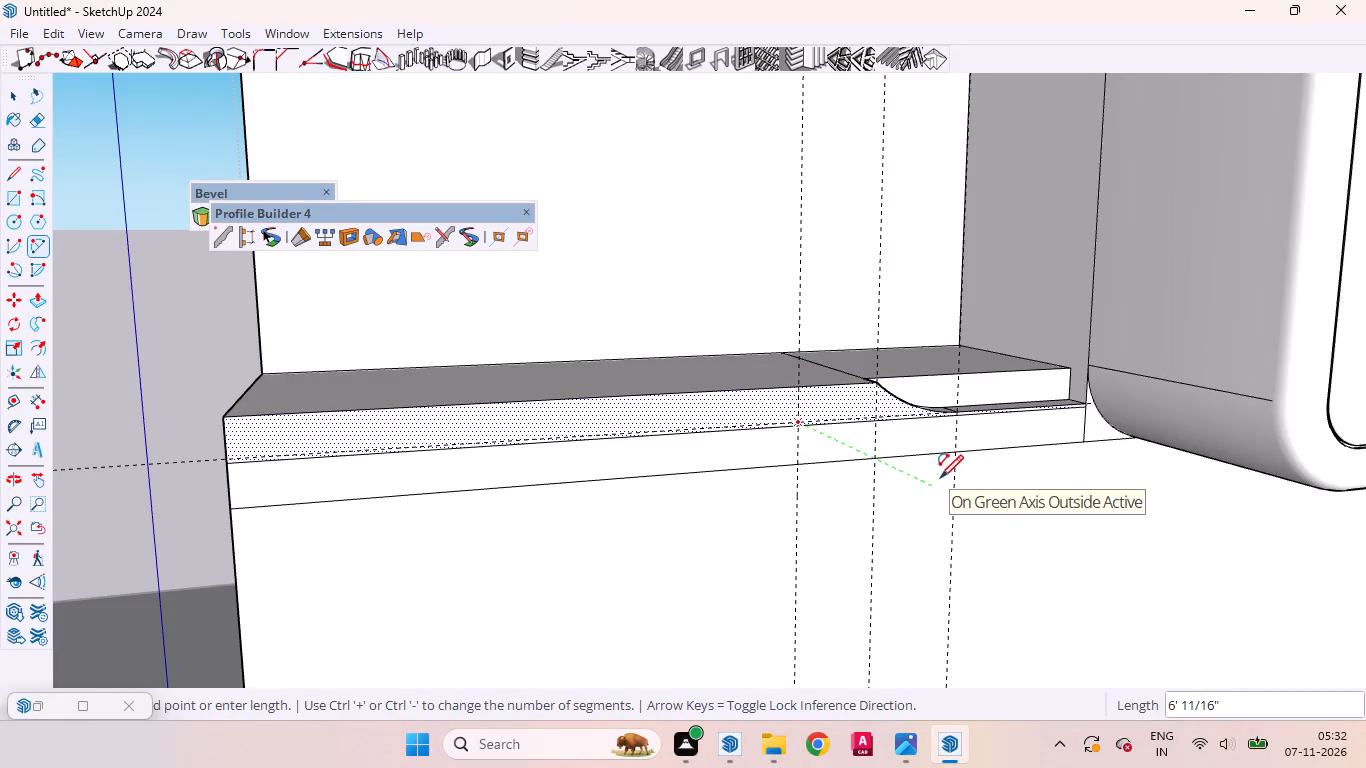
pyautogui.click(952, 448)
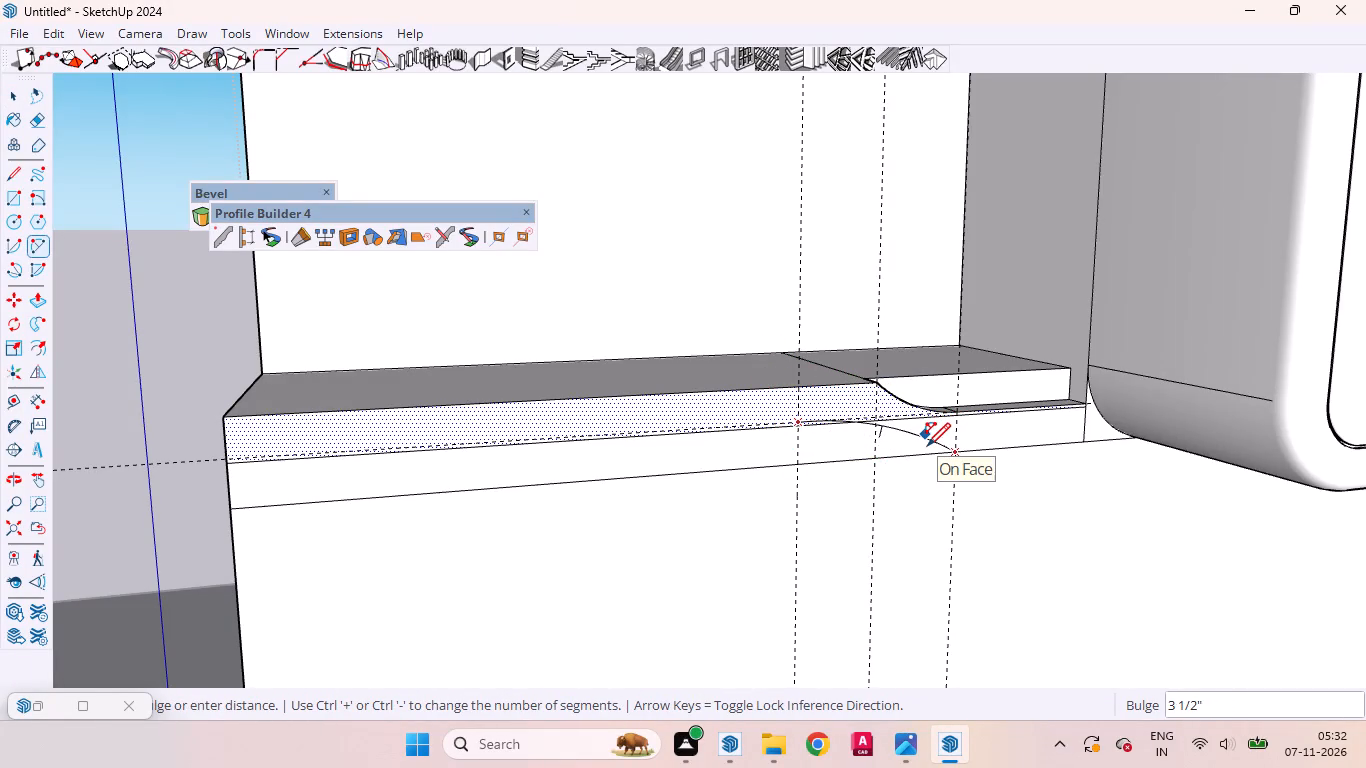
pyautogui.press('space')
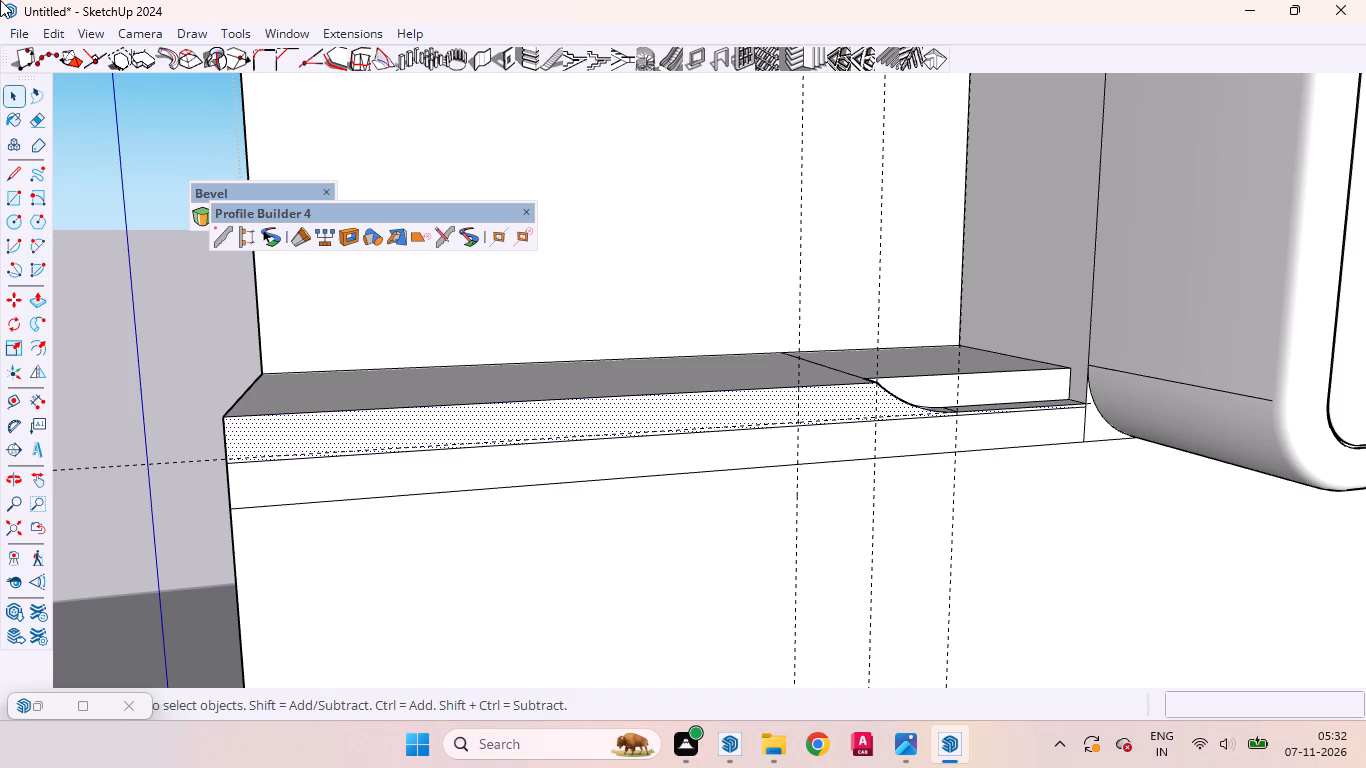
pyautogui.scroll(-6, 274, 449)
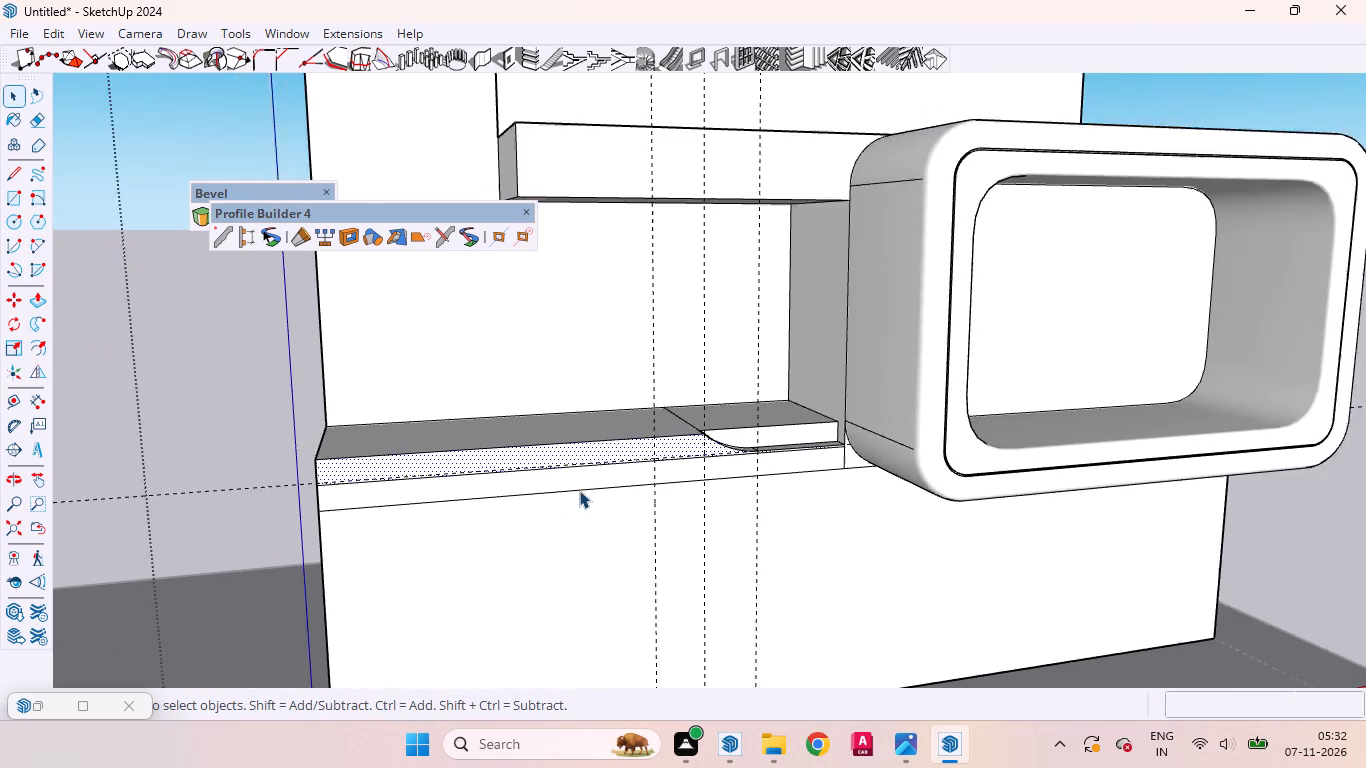
# Erase the horizontal line drawn across the middle of the ledge's front face, keeping the guide beside it.
pyautogui.scroll(-3, 579, 490)
pyautogui.moveTo(602, 495); pyautogui.dragTo(628, 468, button='middle')
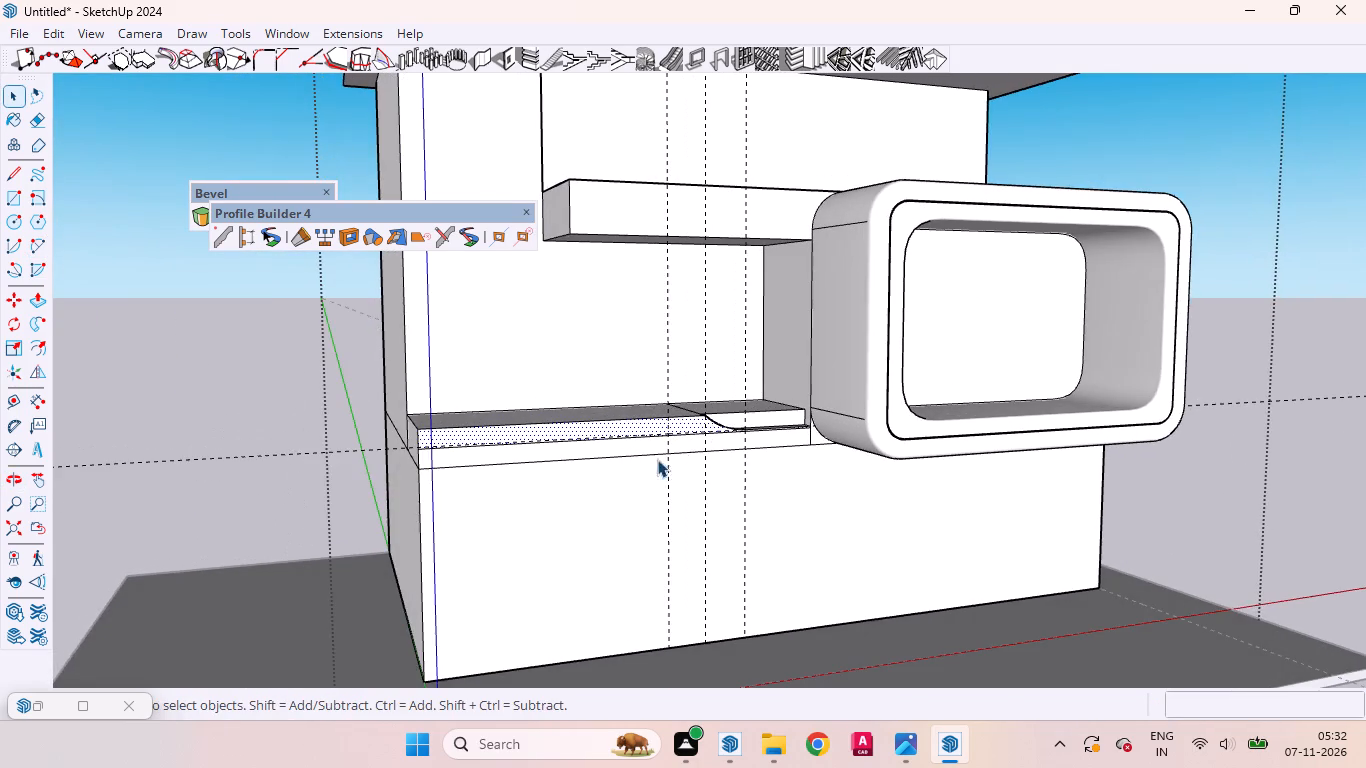
pyautogui.scroll(3, 723, 388)
pyautogui.scroll(-3, 724, 388)
pyautogui.moveTo(725, 409); pyautogui.dragTo(625, 451, button='middle')
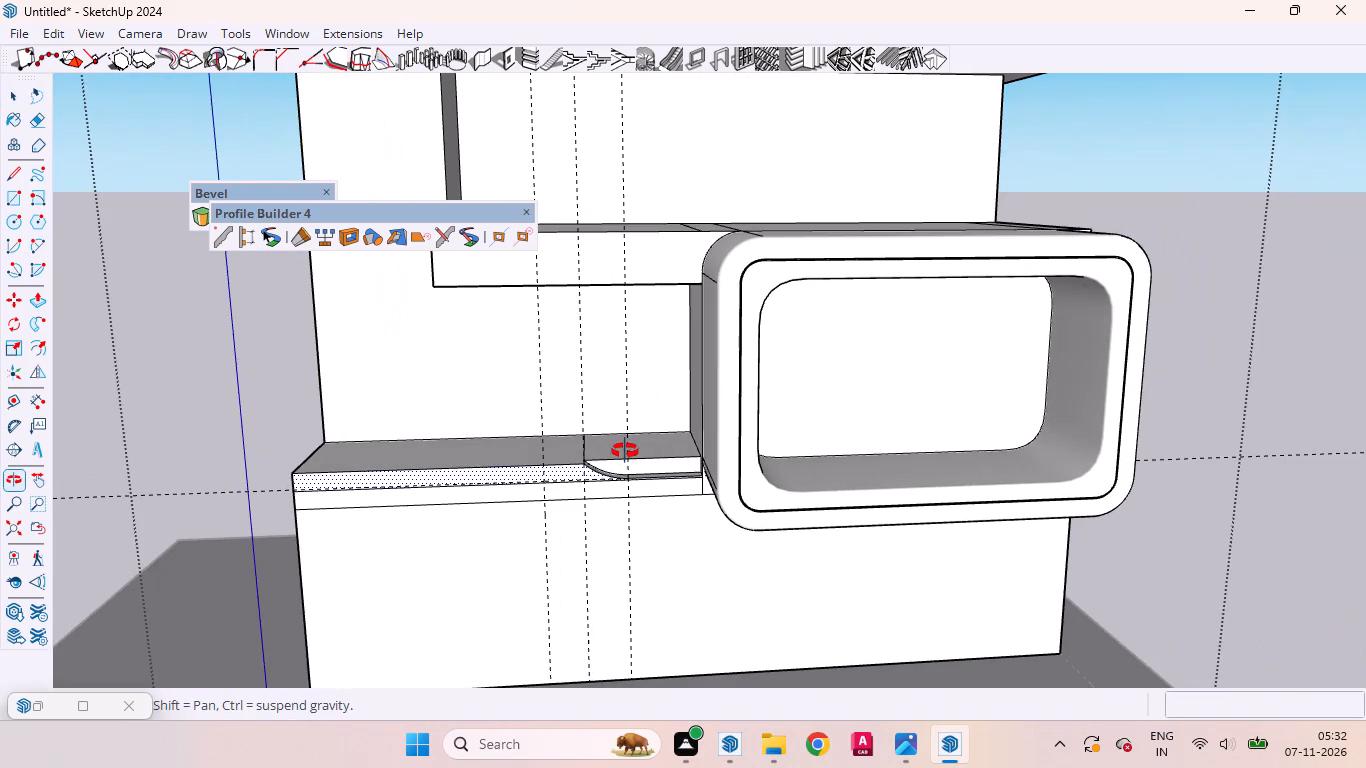
pyautogui.moveTo(625, 451); pyautogui.dragTo(672, 454, button='middle')
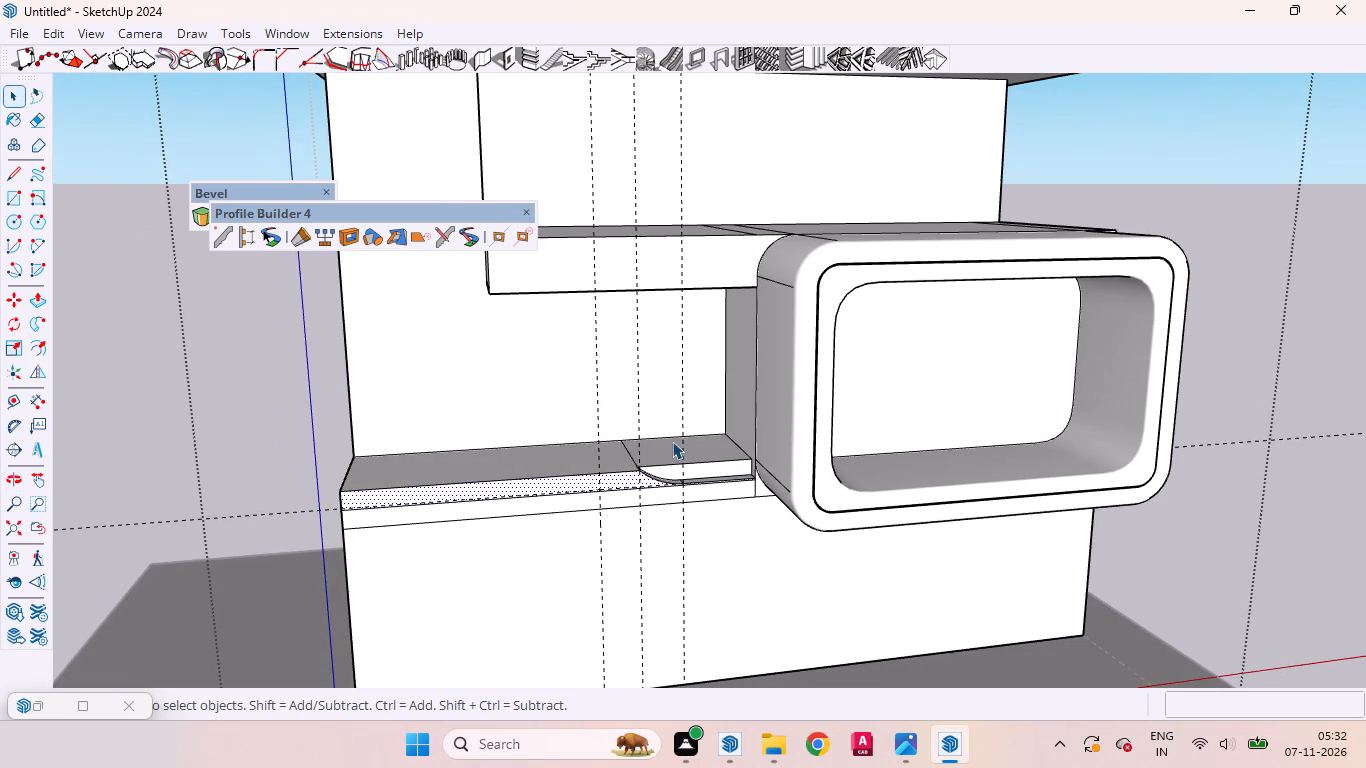
pyautogui.scroll(6, 582, 496)
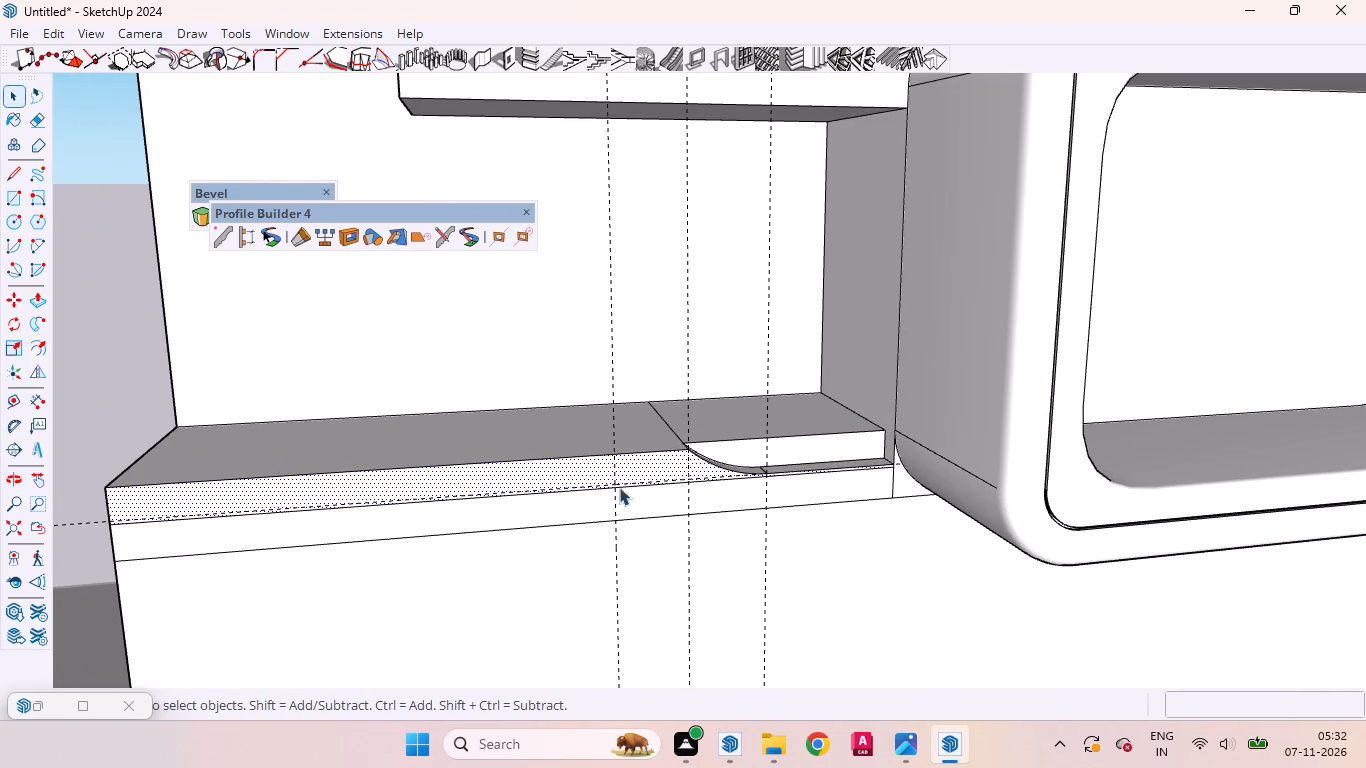
pyautogui.scroll(1, 647, 491)
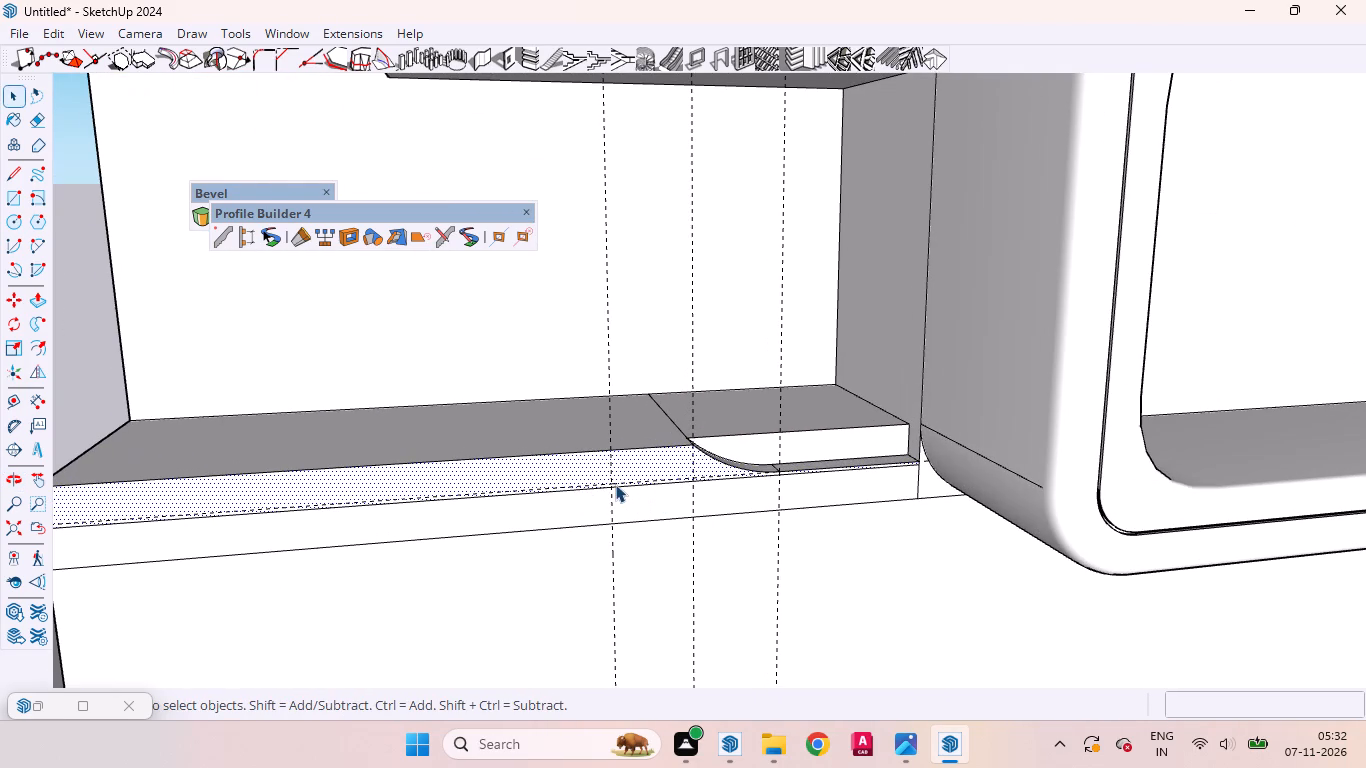
pyautogui.click(615, 484)
pyautogui.scroll(2, 624, 490)
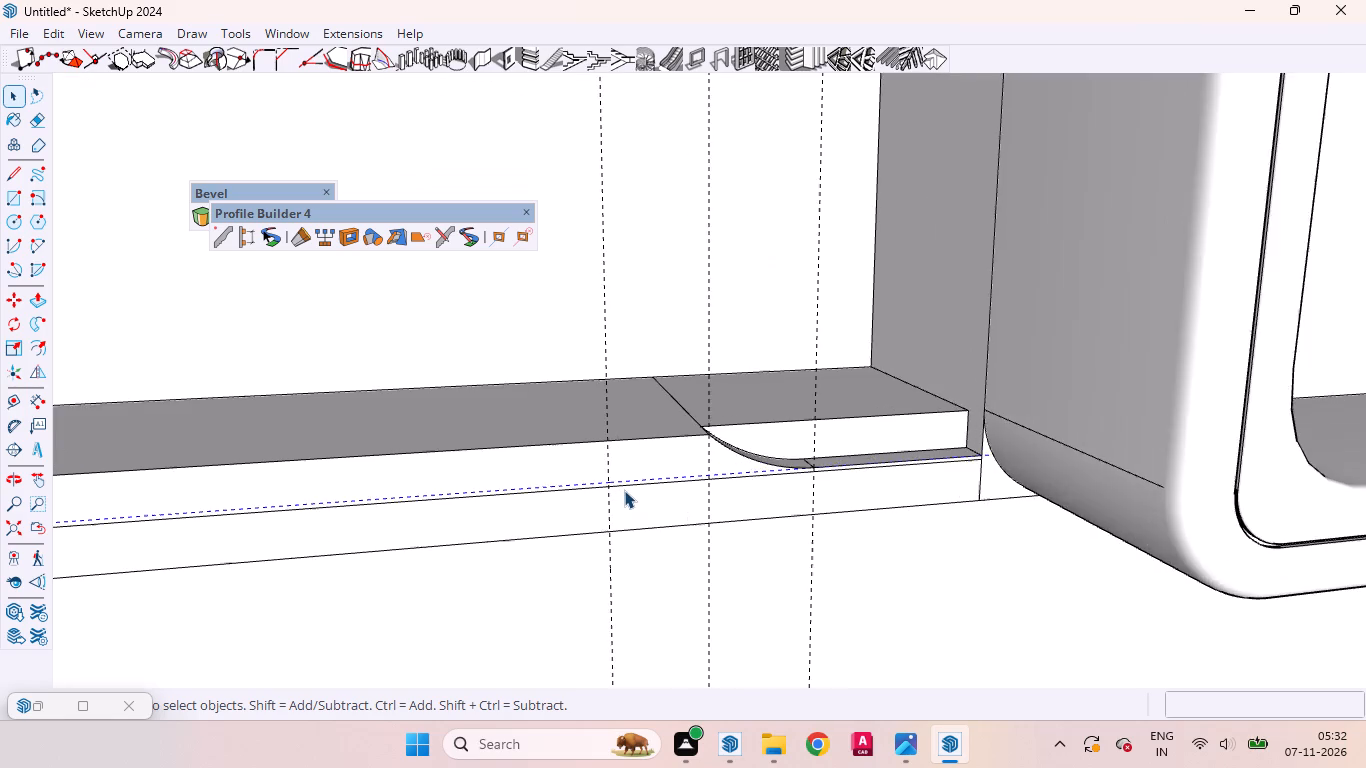
pyautogui.scroll(8, 624, 490)
pyautogui.scroll(-1, 624, 490)
pyautogui.scroll(1, 624, 490)
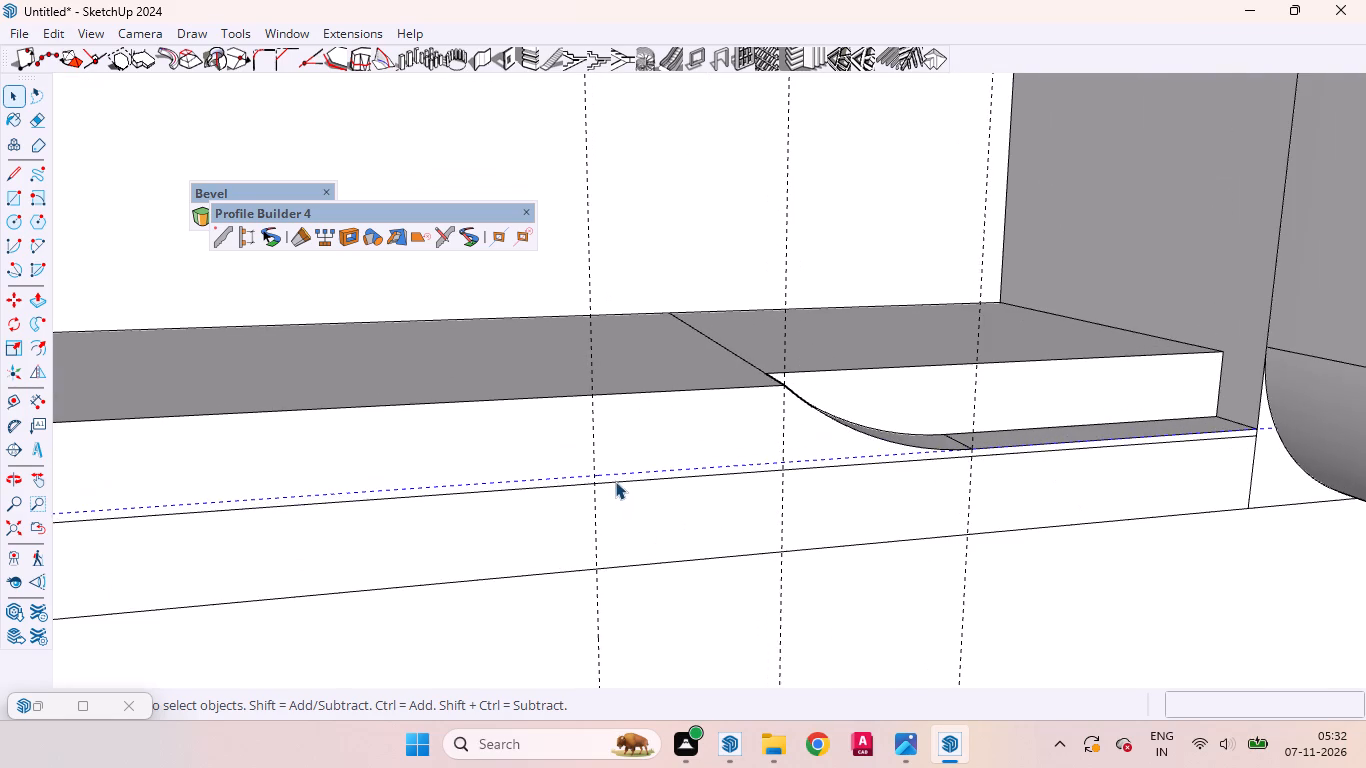
pyautogui.click(615, 481)
pyautogui.rightClick(615, 481)
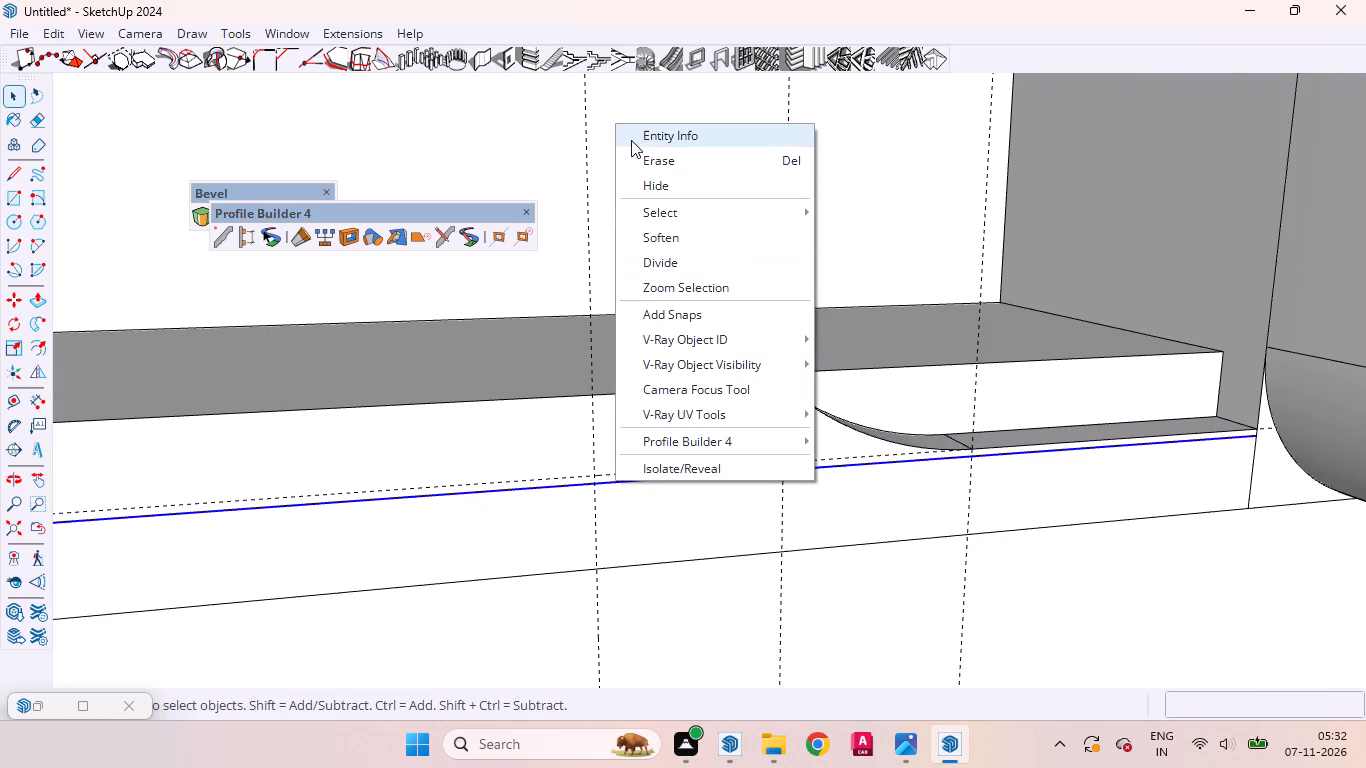
pyautogui.click(643, 166)
# Load the Glass Railing assembly from the Profile Builder library and start building with it.
pyautogui.scroll(-1, 672, 327)
pyautogui.scroll(1, 673, 329)
pyautogui.scroll(-5, 676, 341)
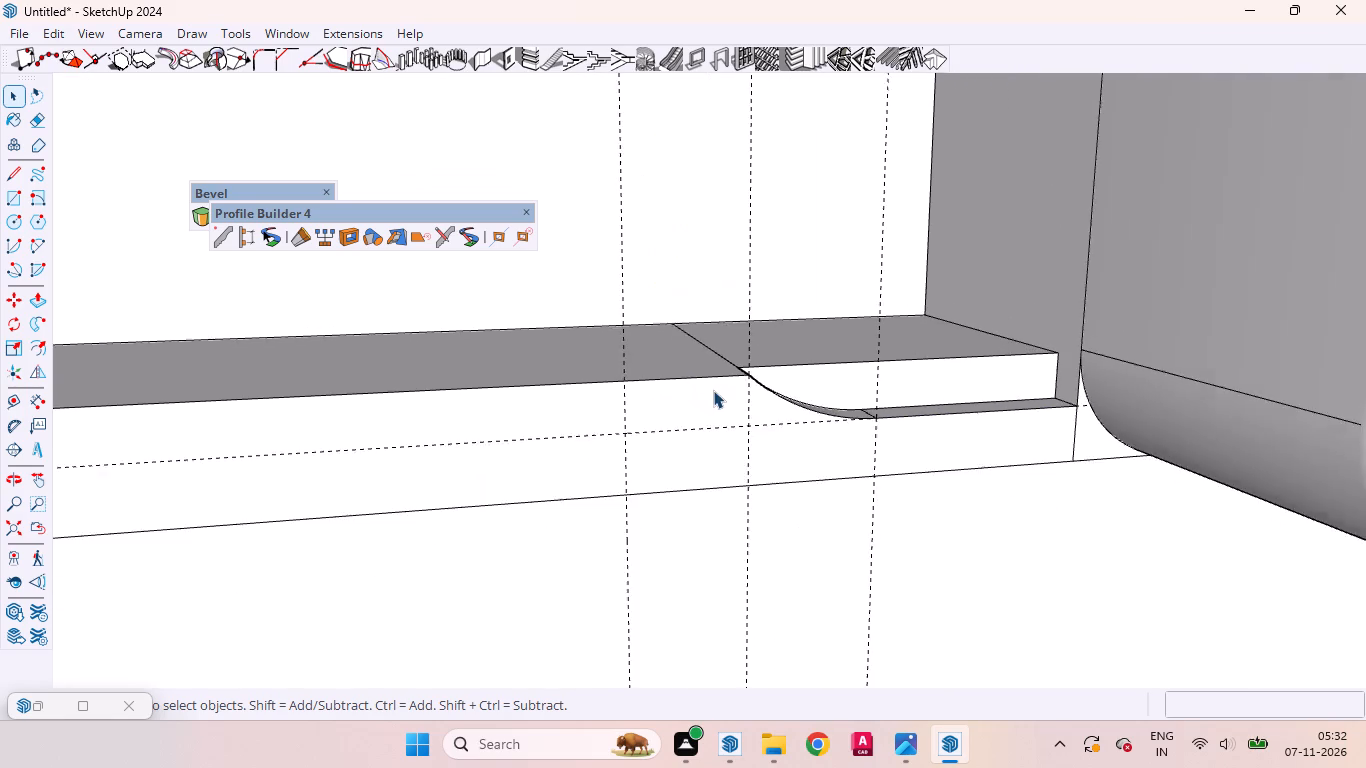
pyautogui.scroll(-9, 713, 390)
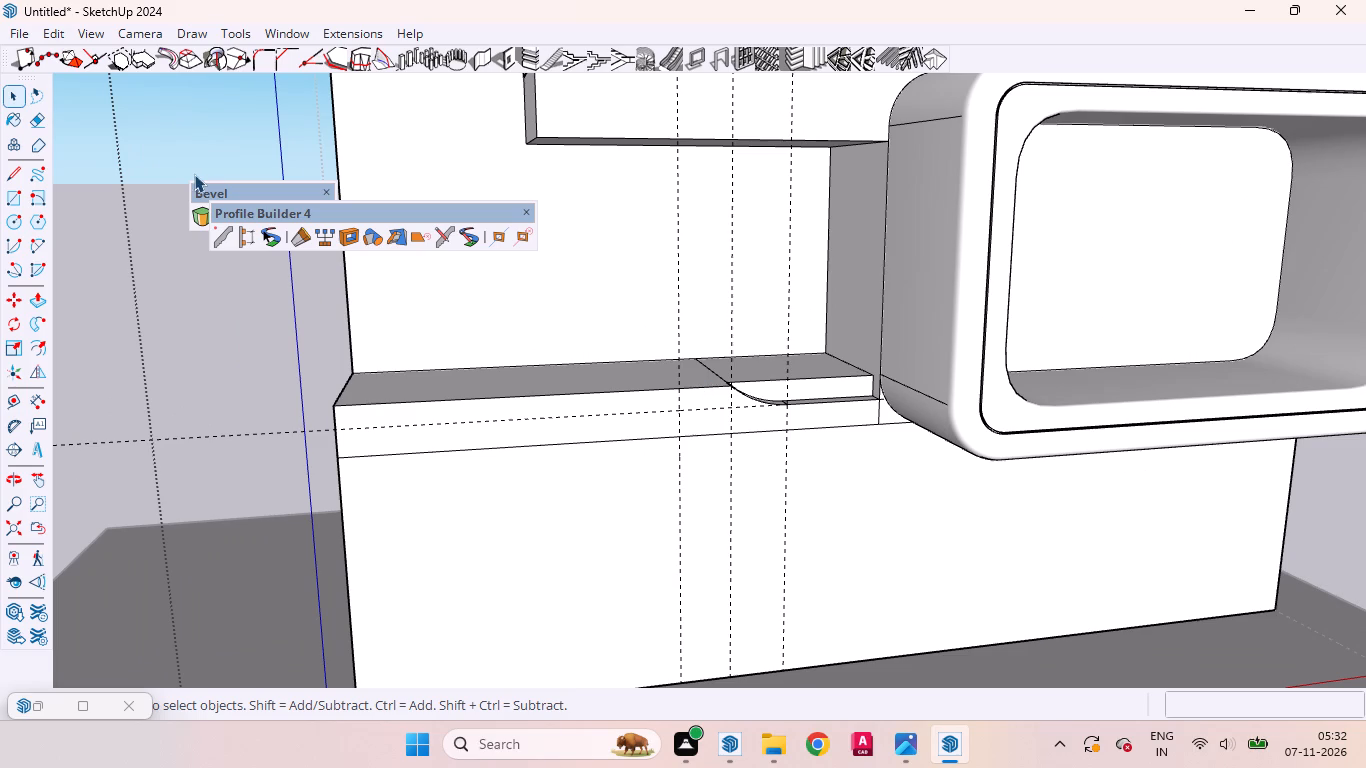
pyautogui.click(242, 230)
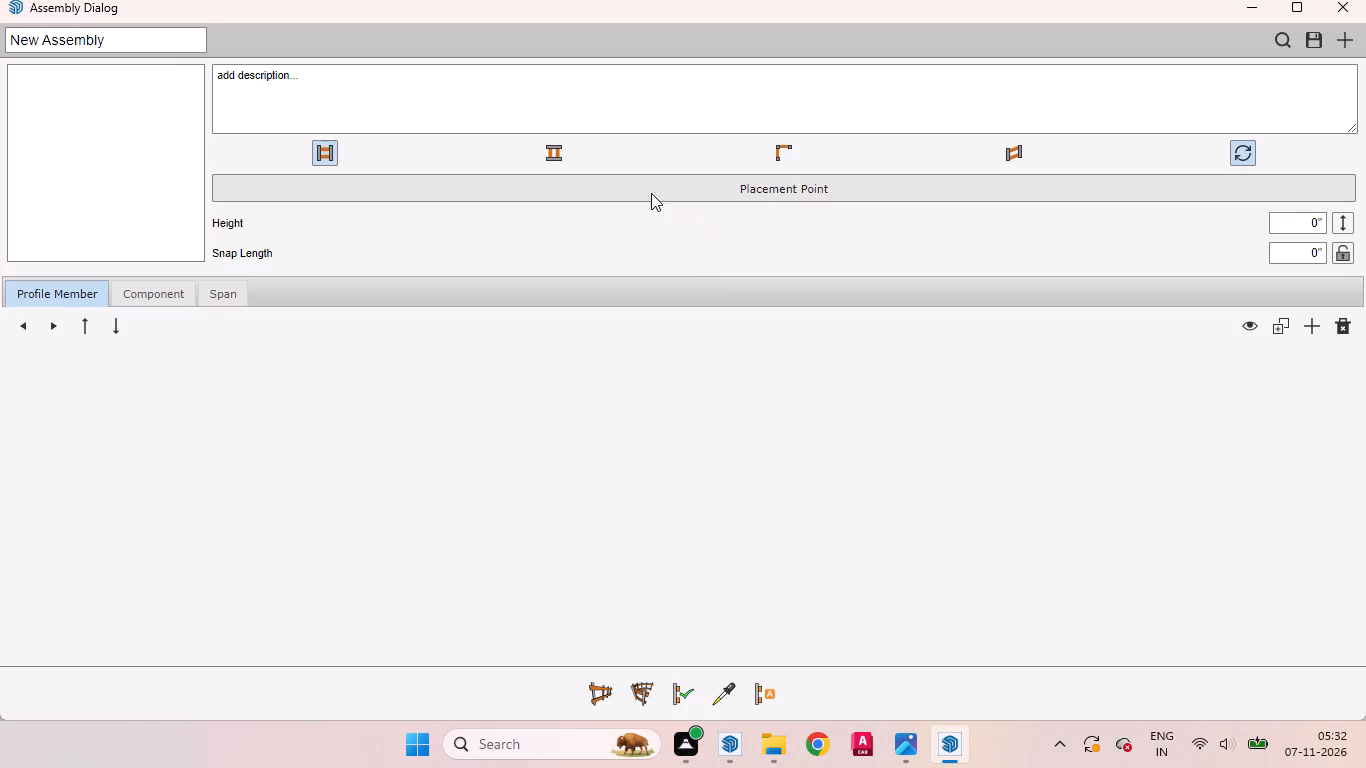
pyautogui.click(1283, 46)
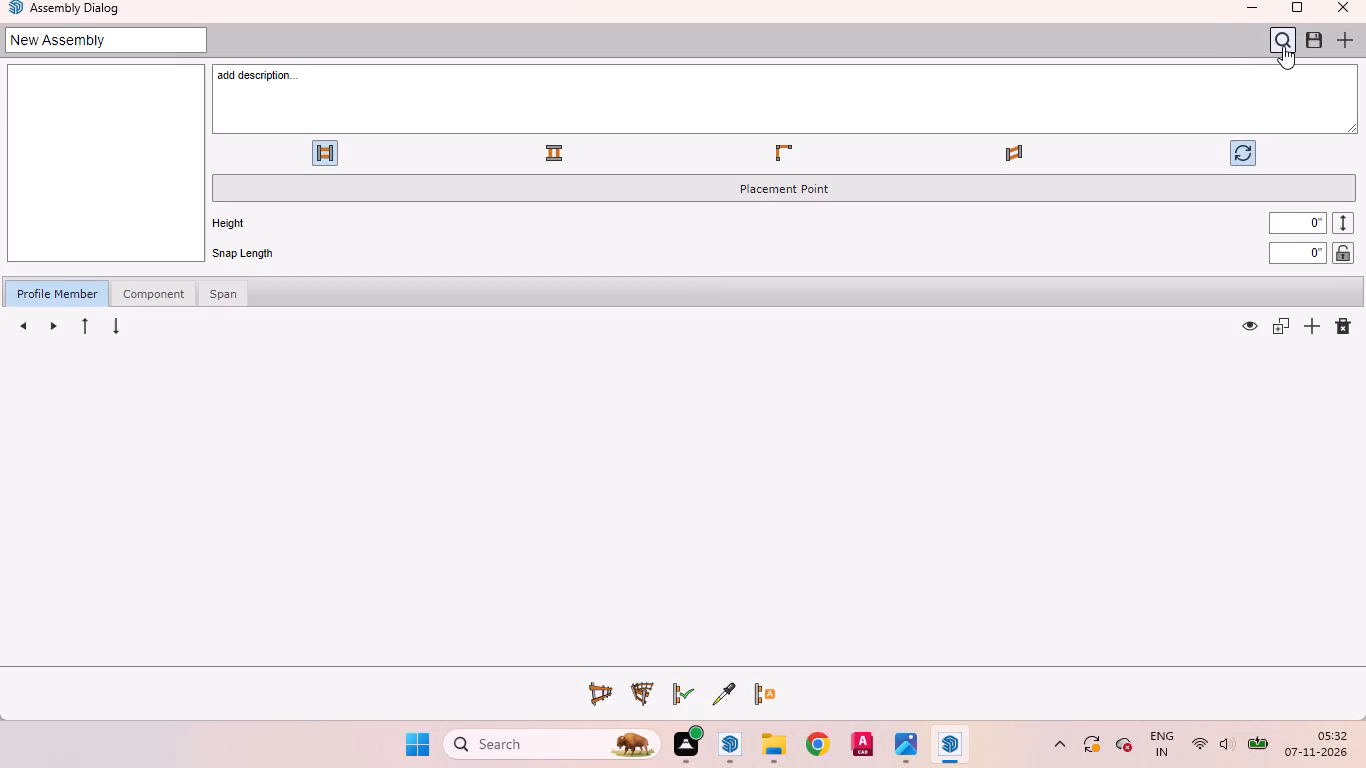
pyautogui.click(359, 240)
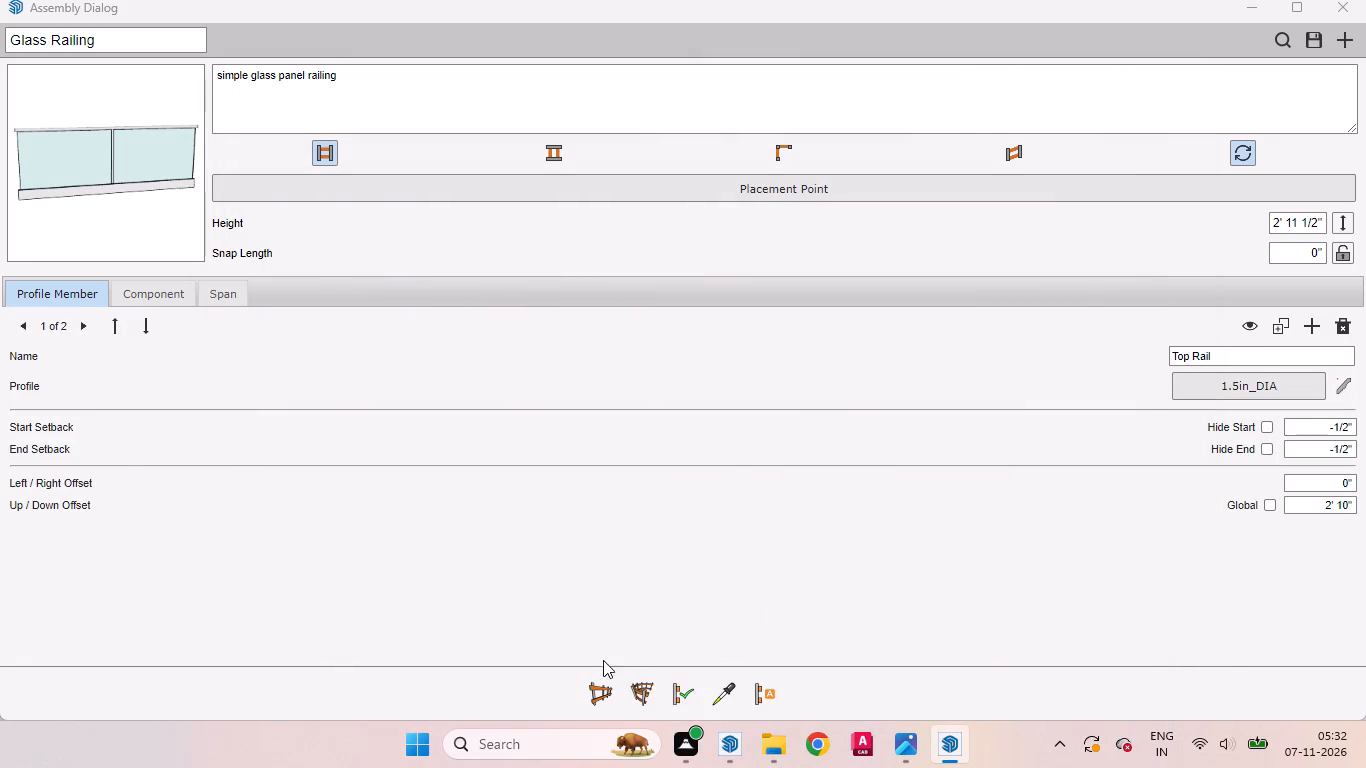
pyautogui.click(593, 679)
pyautogui.click(1261, 15)
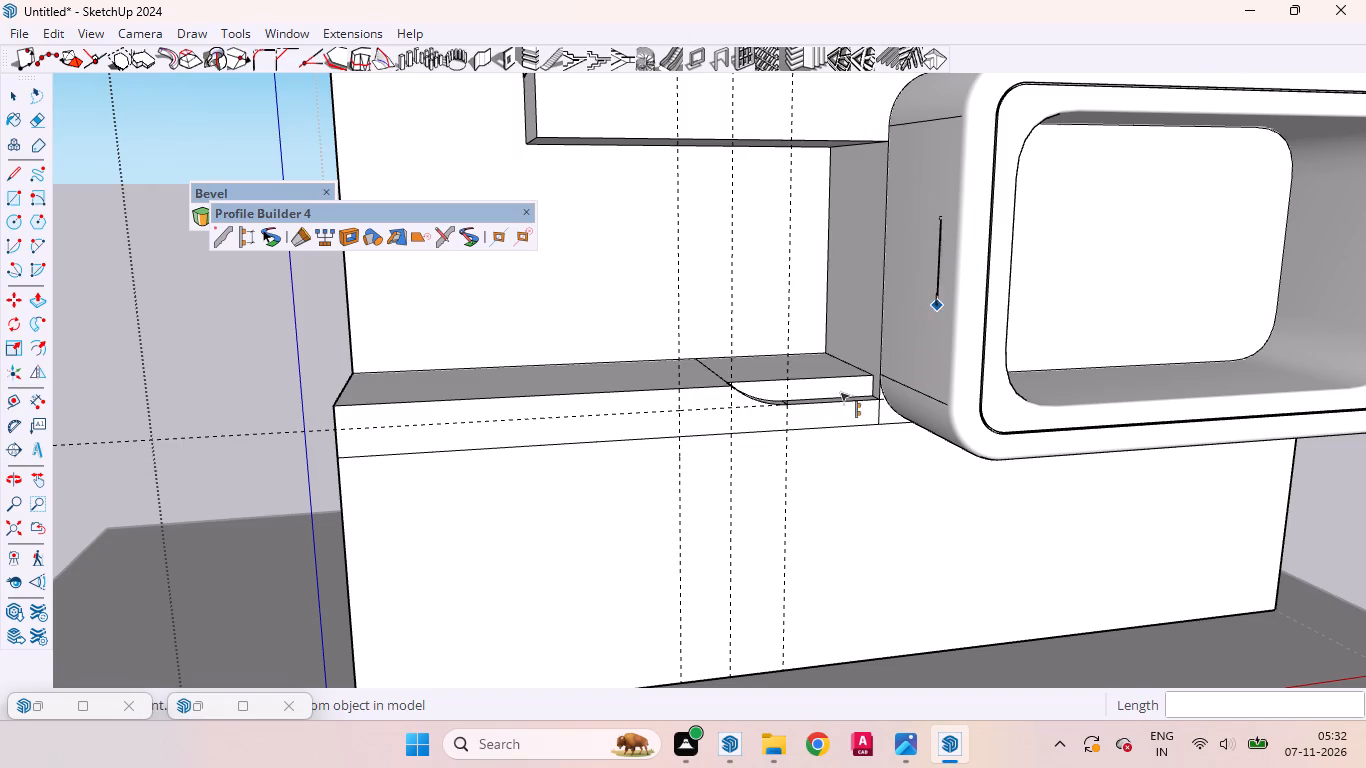
# Run the glass railing along the ledge top's front side, from the window-frame end to near the outer end, about 19' 7 5/8" long.
pyautogui.scroll(2, 661, 394)
pyautogui.moveTo(660, 394); pyautogui.dragTo(734, 484, button='middle')
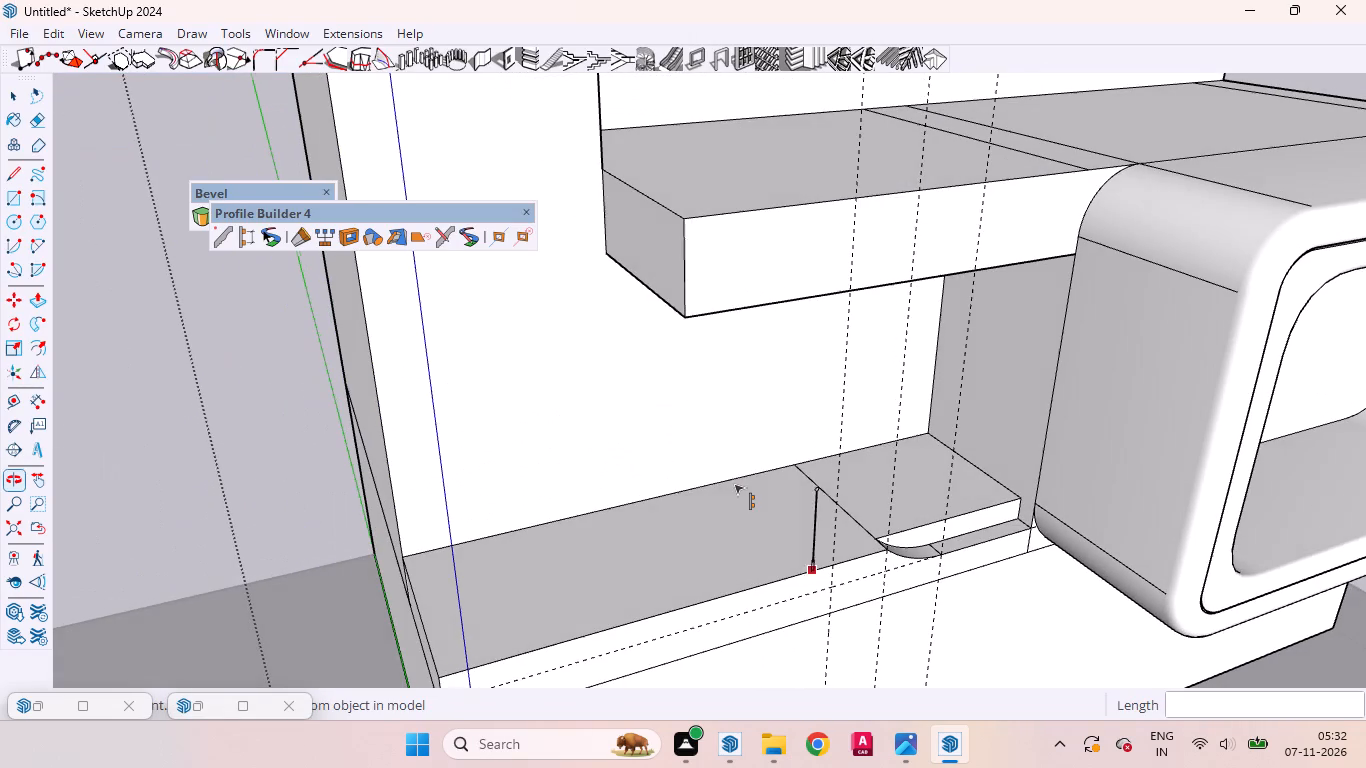
pyautogui.scroll(-4, 750, 448)
pyautogui.scroll(2, 806, 403)
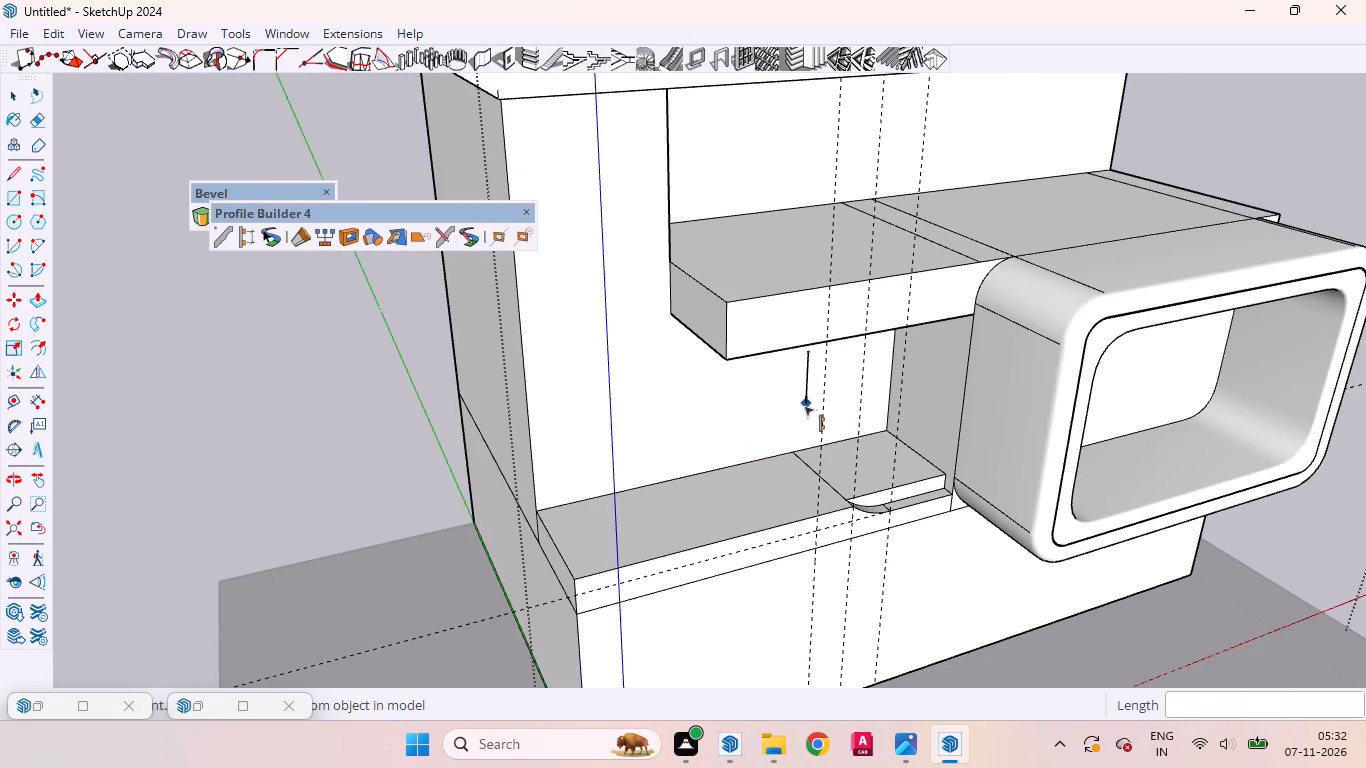
pyautogui.scroll(2, 804, 406)
pyautogui.moveTo(802, 437); pyautogui.dragTo(1007, 474, button='middle')
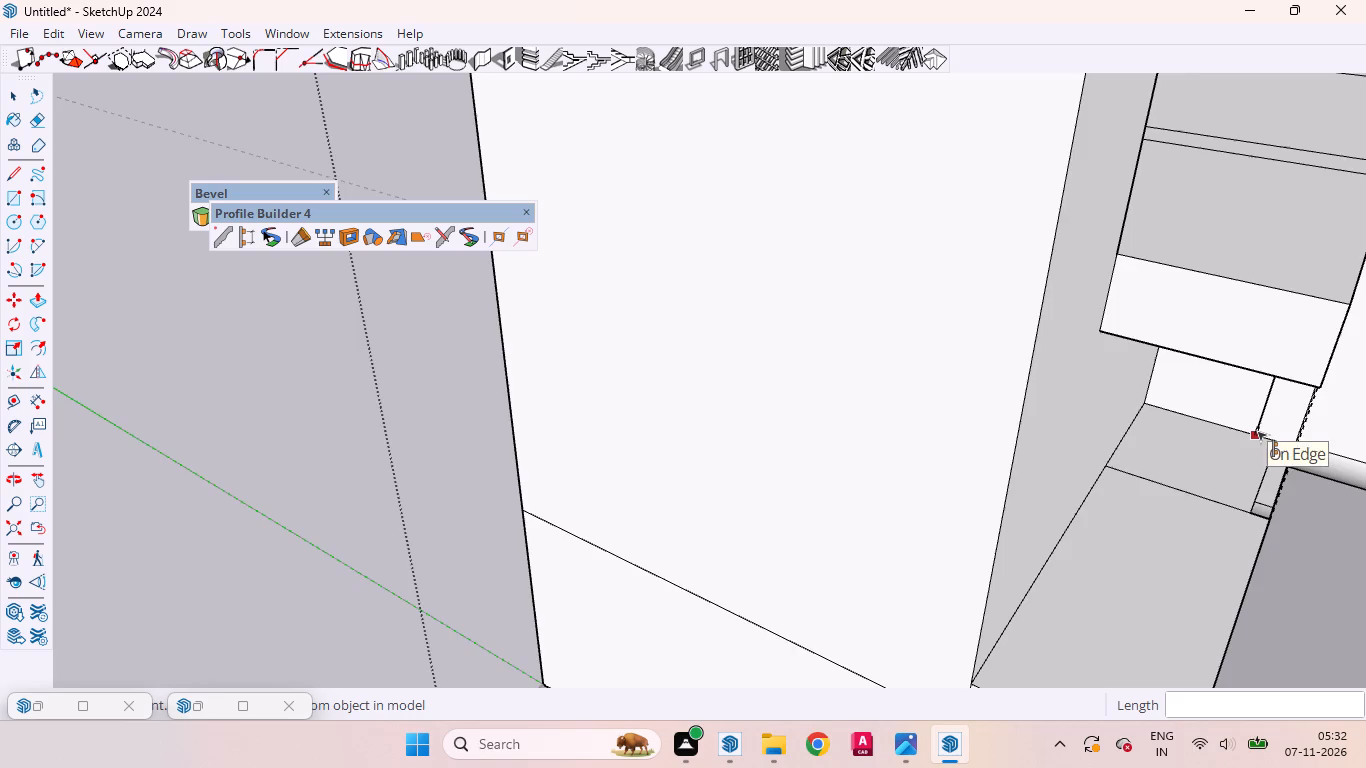
pyautogui.scroll(12, 1257, 431)
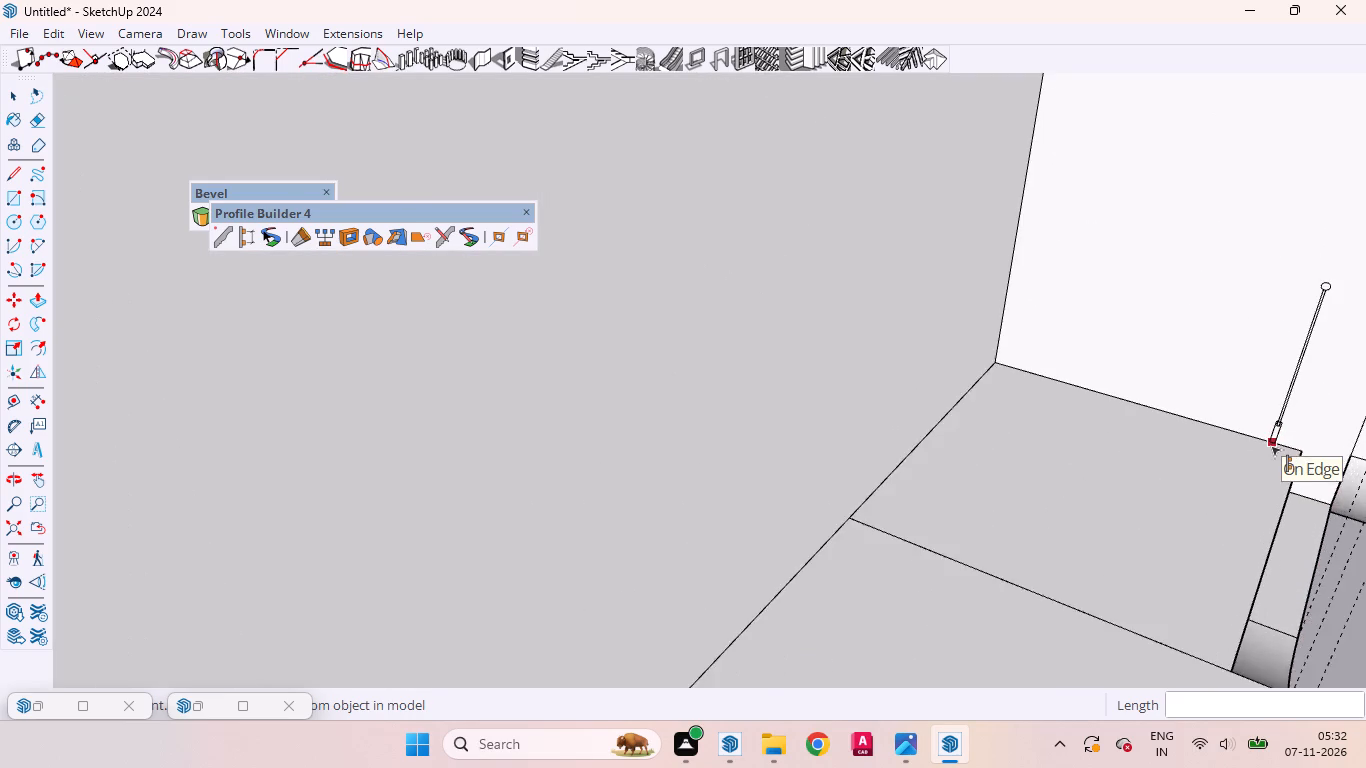
pyautogui.scroll(-1, 1271, 446)
pyautogui.scroll(2, 1271, 446)
pyautogui.scroll(-1, 1271, 446)
pyautogui.scroll(3, 1271, 446)
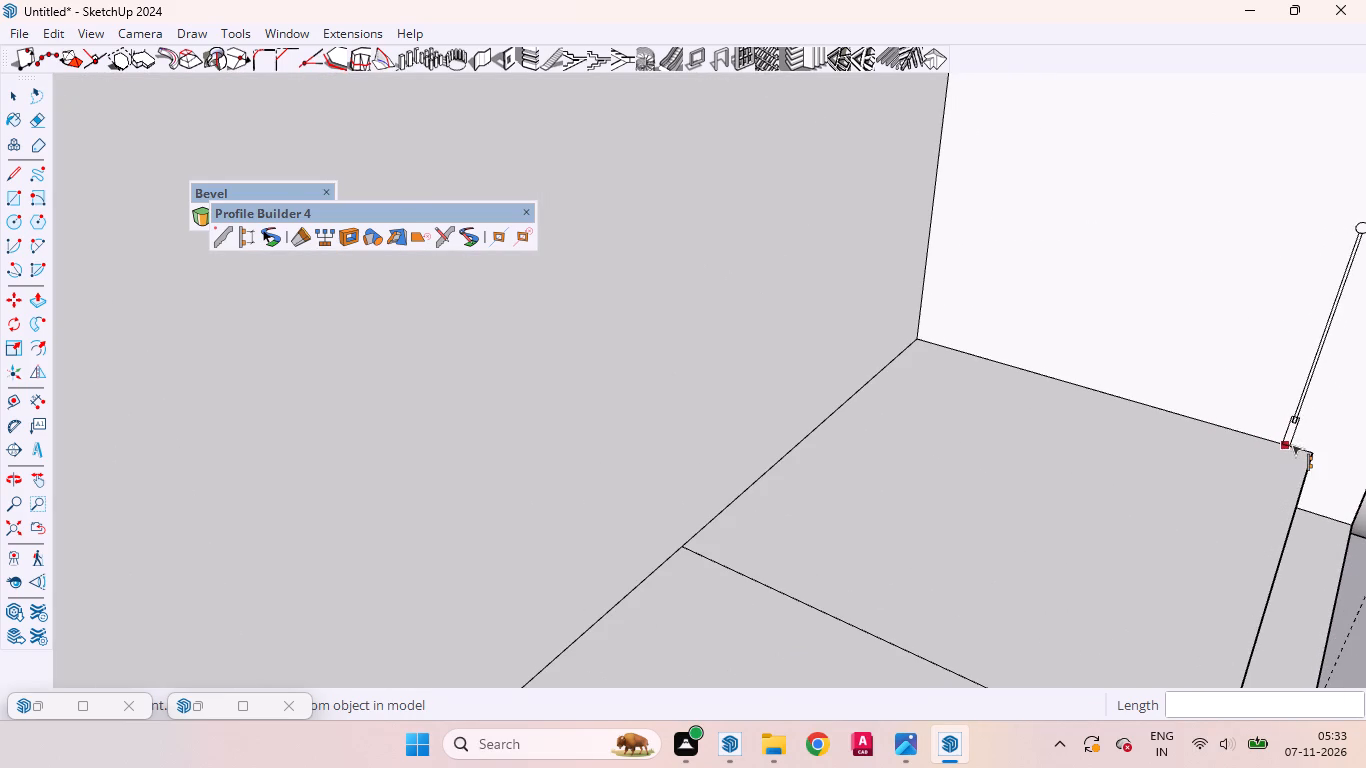
pyautogui.click(1292, 445)
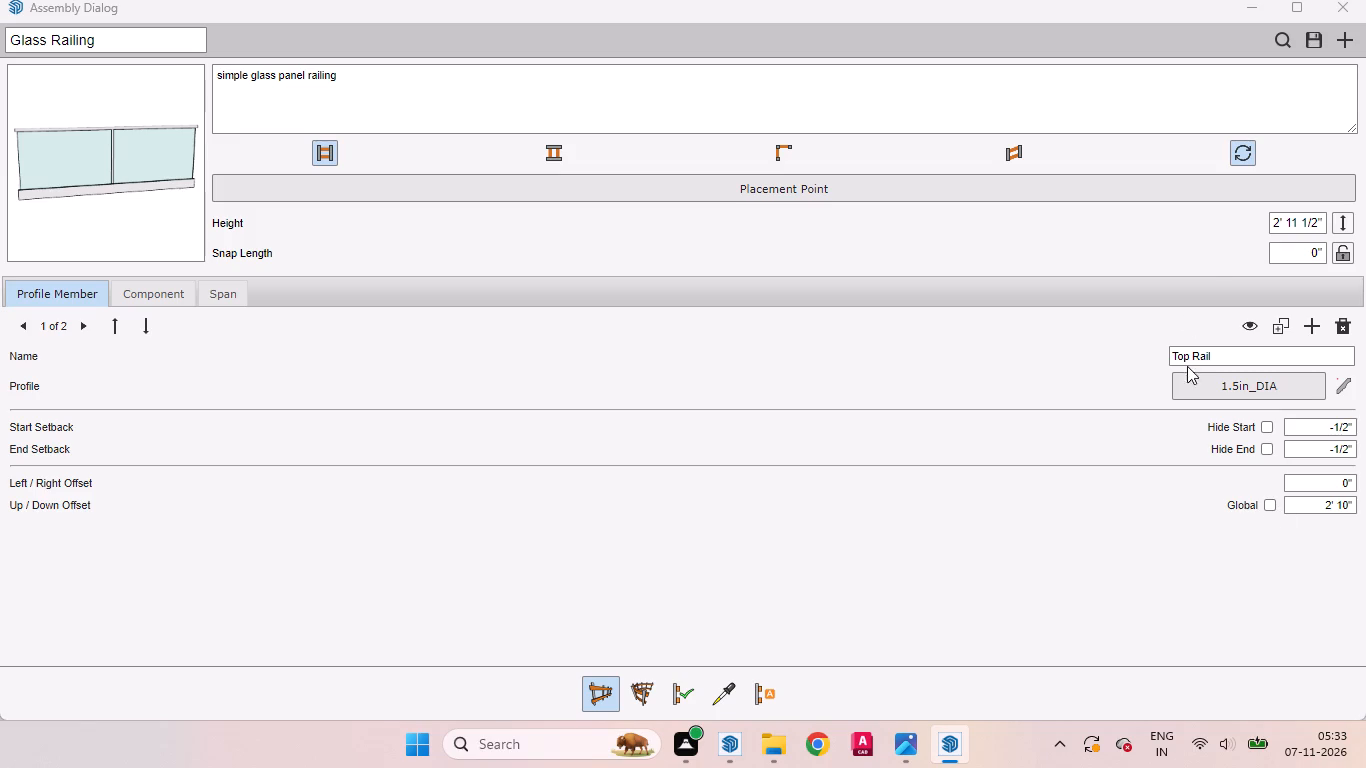
pyautogui.click(1252, 0)
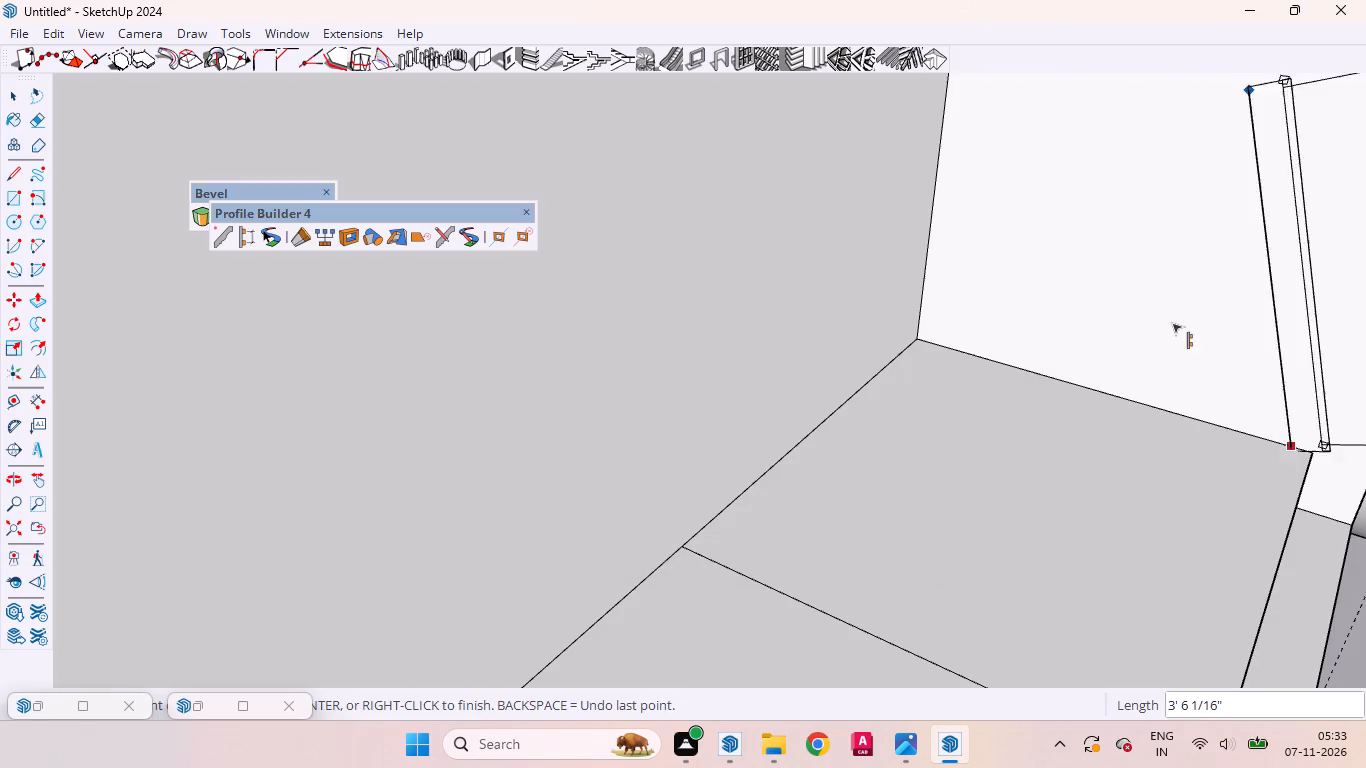
pyautogui.scroll(-19, 1146, 367)
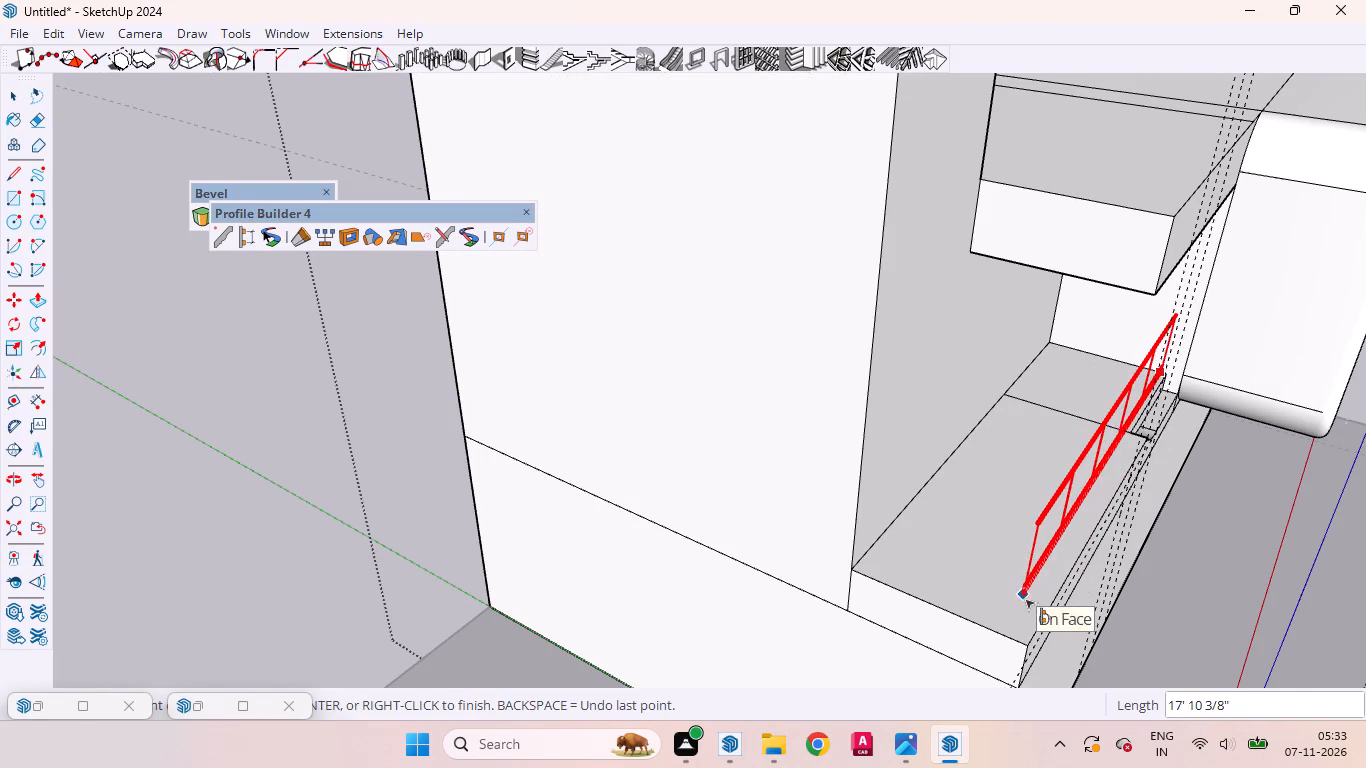
pyautogui.scroll(6, 1017, 620)
pyautogui.scroll(-1, 1017, 620)
pyautogui.scroll(3, 1017, 620)
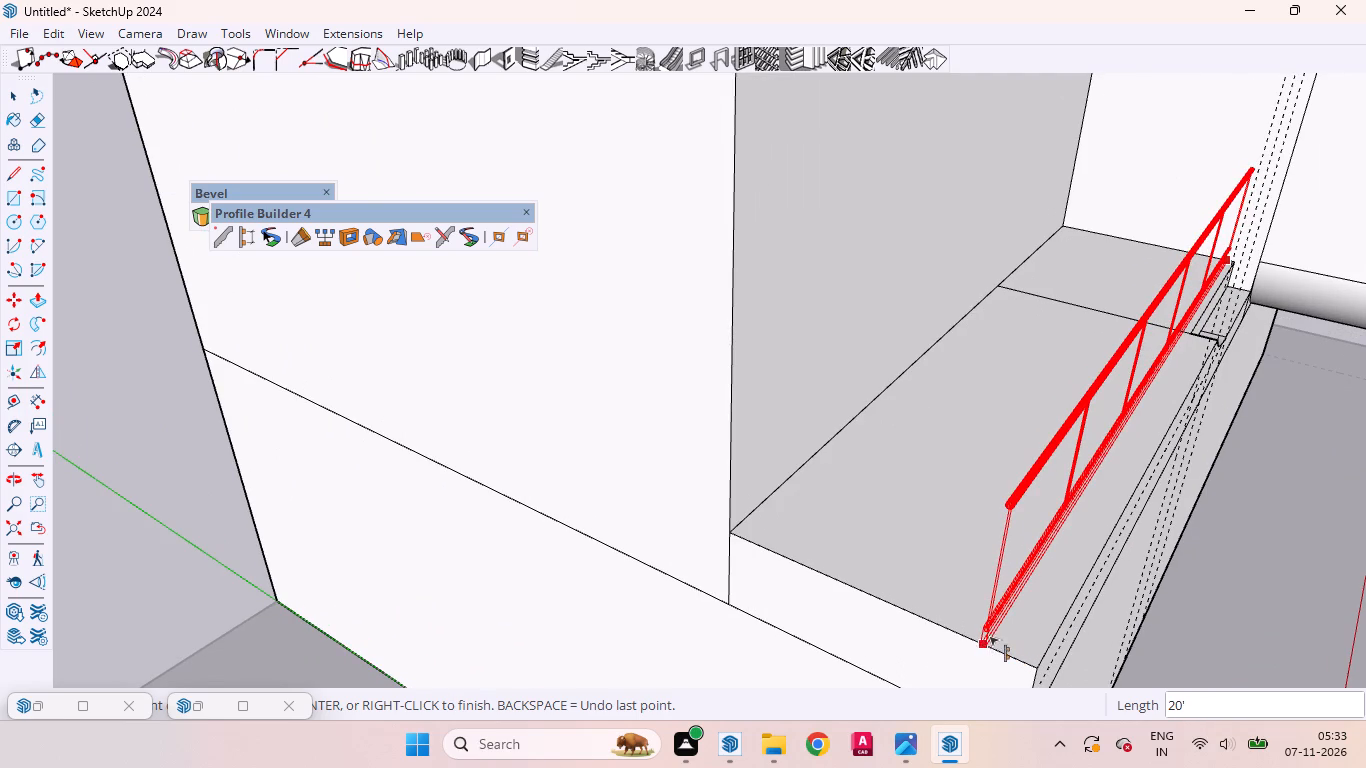
pyautogui.scroll(8, 993, 620)
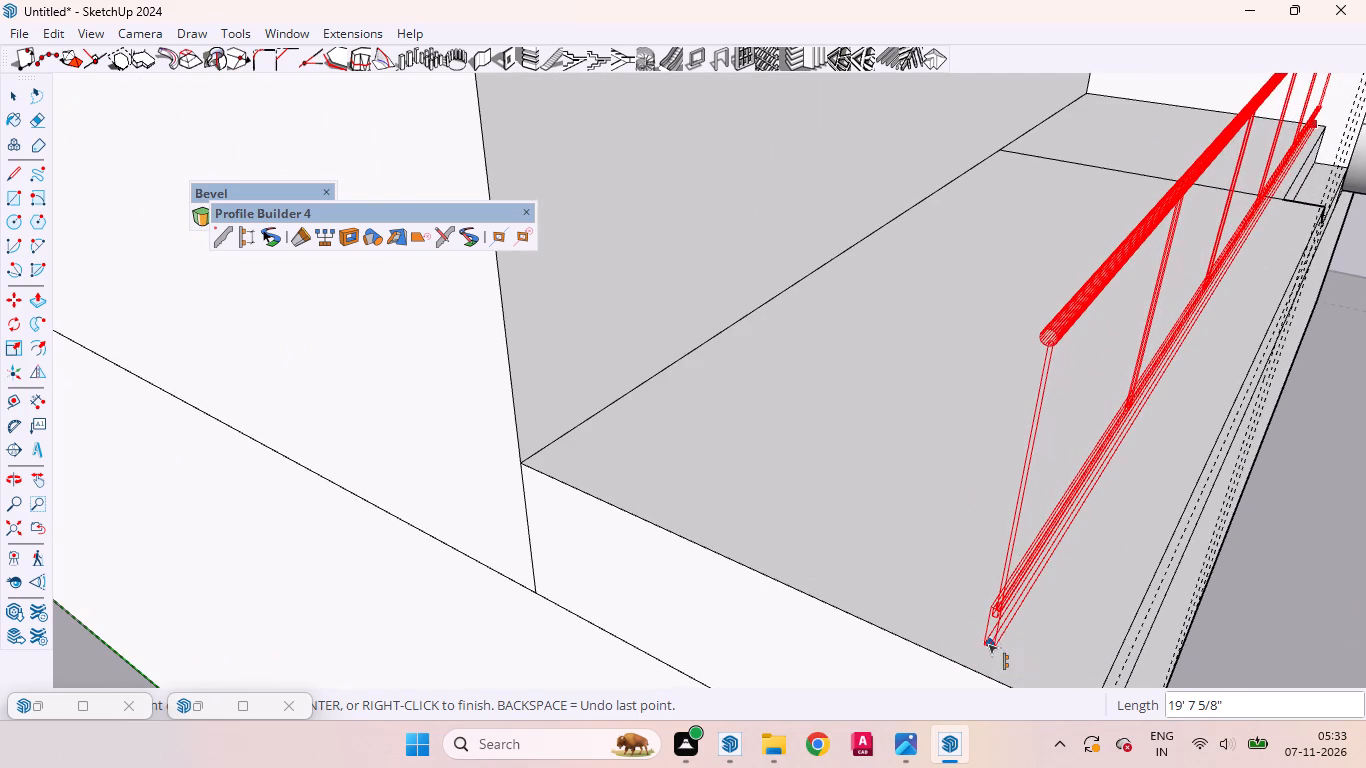
pyautogui.click(988, 642)
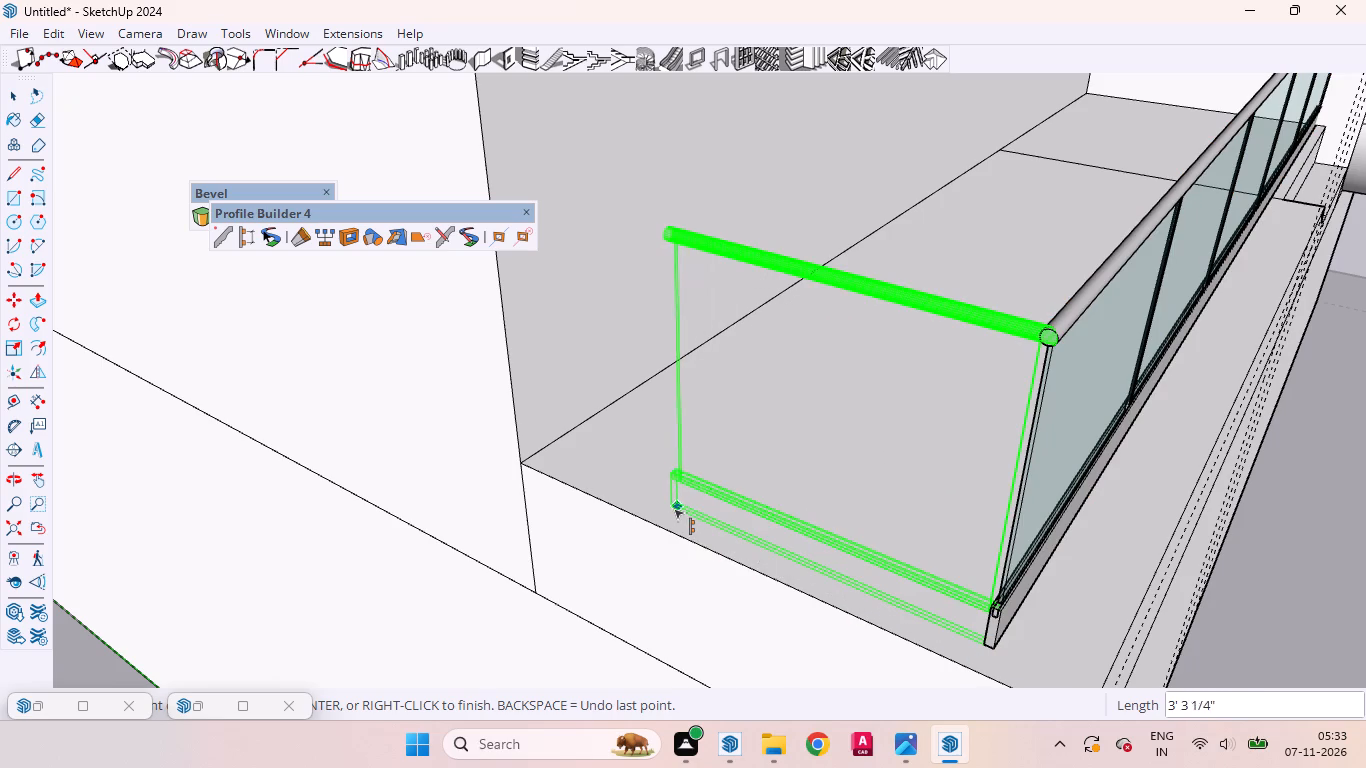
# Return the railing about 5' 1 3/16" across the ledge's outer end to the wall and finish the assembly.
pyautogui.click(550, 445)
pyautogui.press('space')
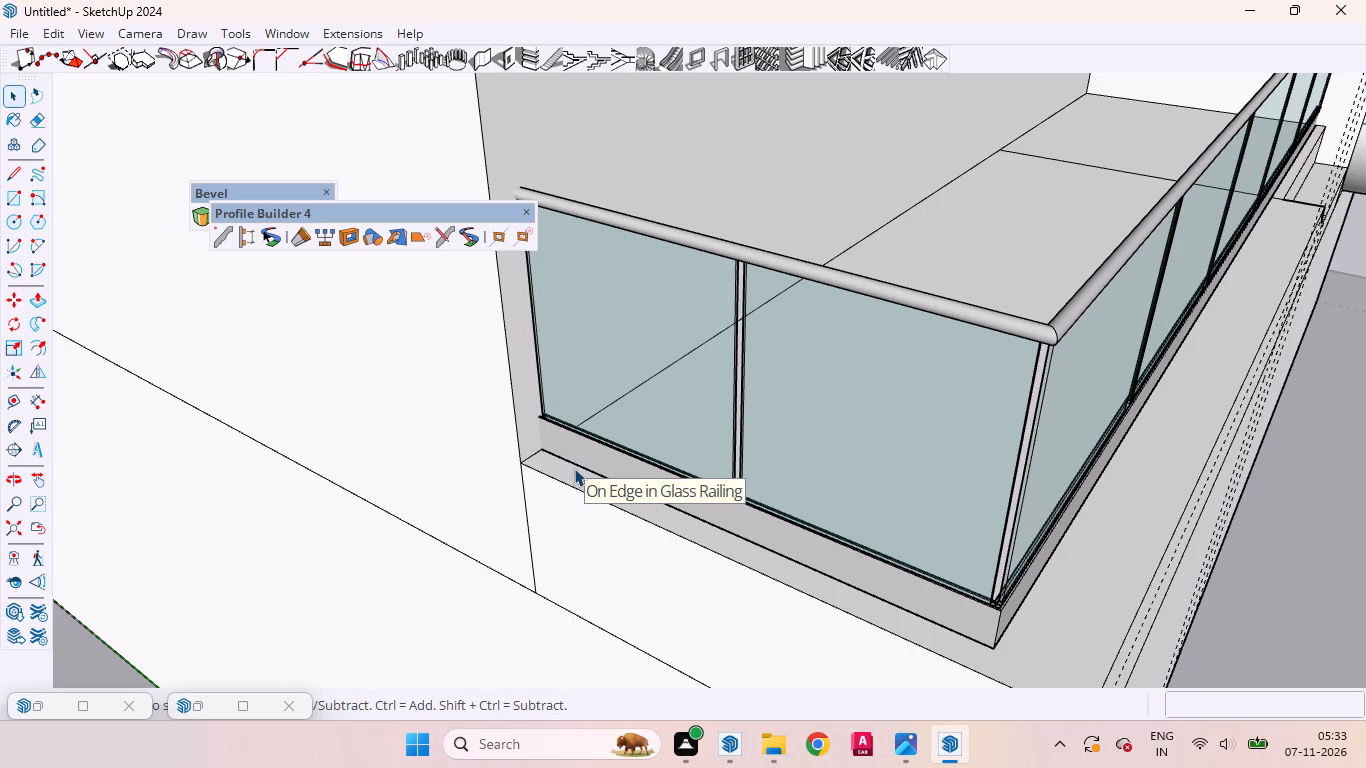
# Delete the three vertical guides crossing the front of the ledge.
pyautogui.scroll(-2, 618, 399)
pyautogui.scroll(2, 628, 395)
pyautogui.scroll(-8, 628, 395)
pyautogui.scroll(1, 640, 385)
pyautogui.scroll(-3, 640, 385)
pyautogui.moveTo(660, 384); pyautogui.dragTo(562, 384, button='middle')
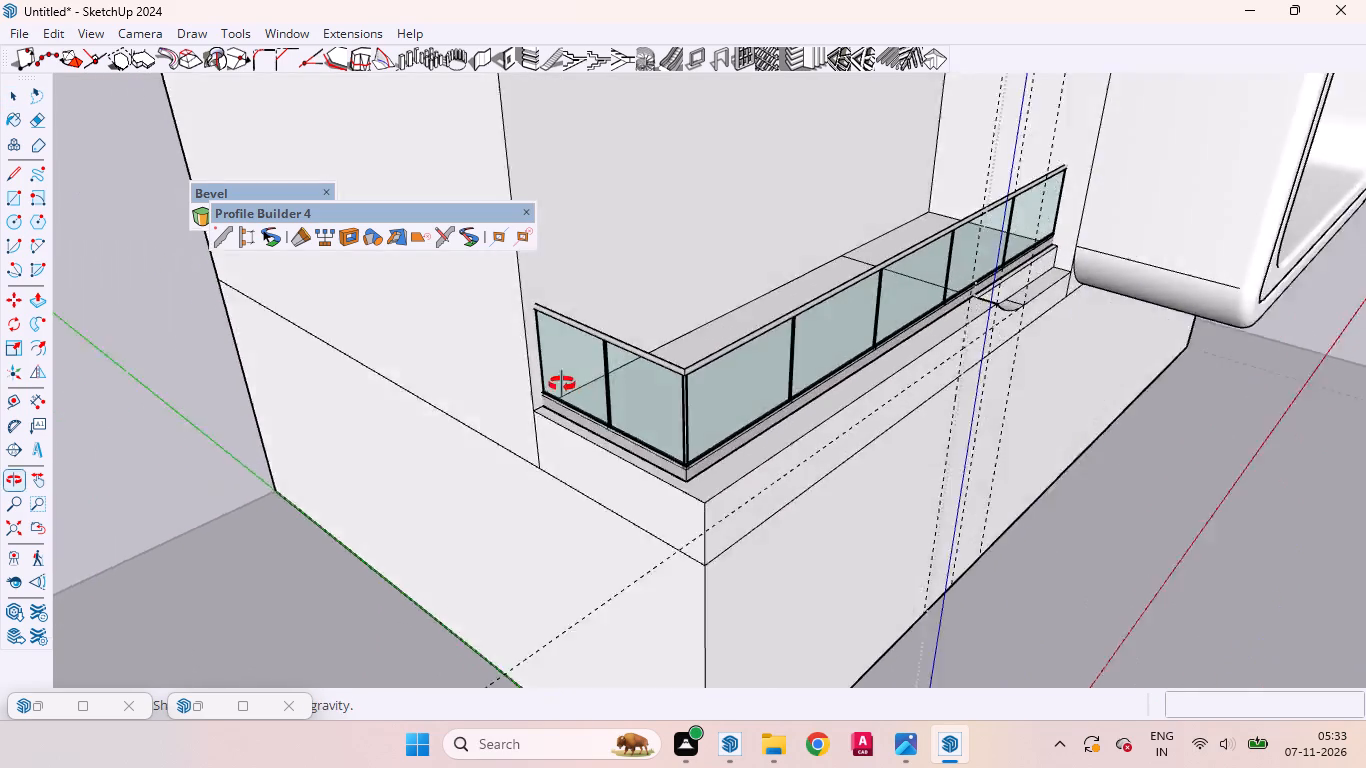
pyautogui.moveTo(562, 384); pyautogui.dragTo(441, 360, button='middle')
pyautogui.scroll(-10, 524, 358)
pyautogui.moveTo(733, 363); pyautogui.dragTo(632, 335, button='middle')
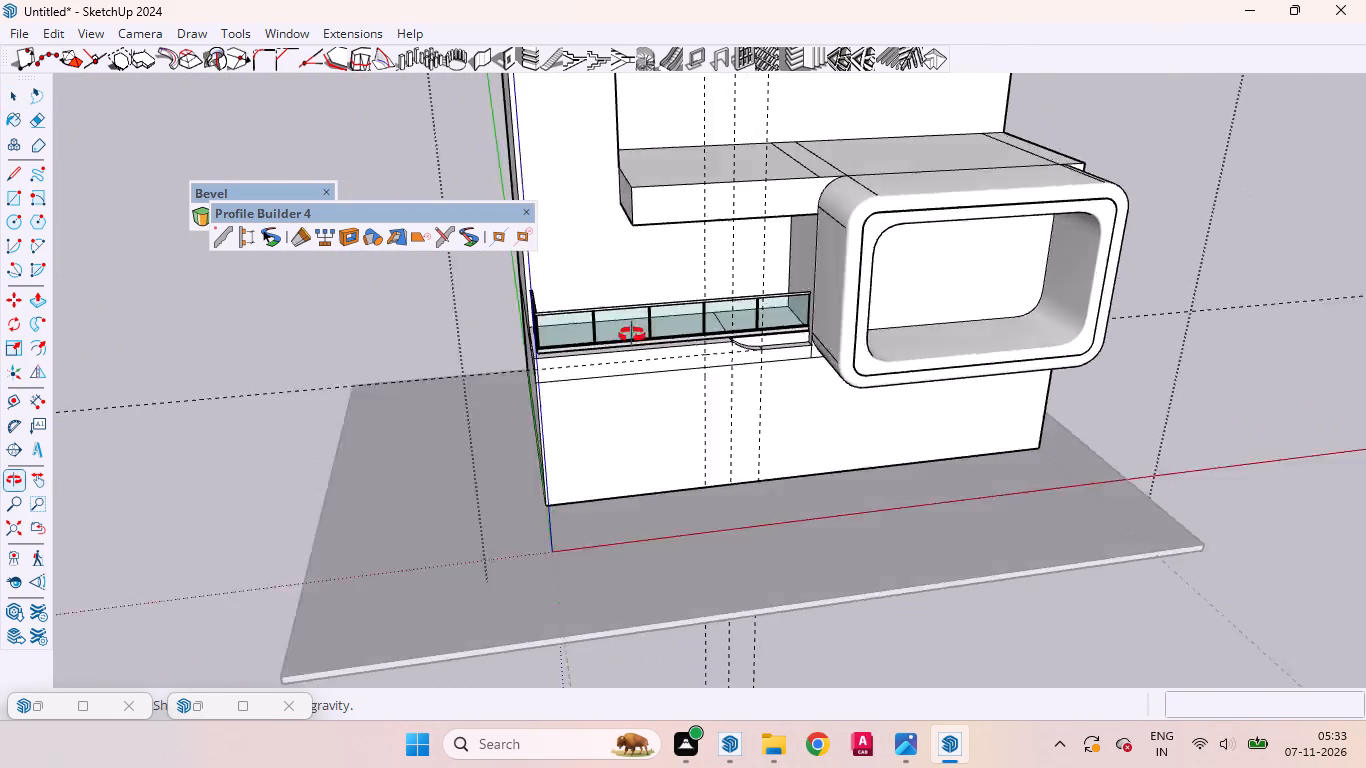
pyautogui.moveTo(632, 335); pyautogui.dragTo(597, 268, button='middle')
pyautogui.scroll(-2, 628, 301)
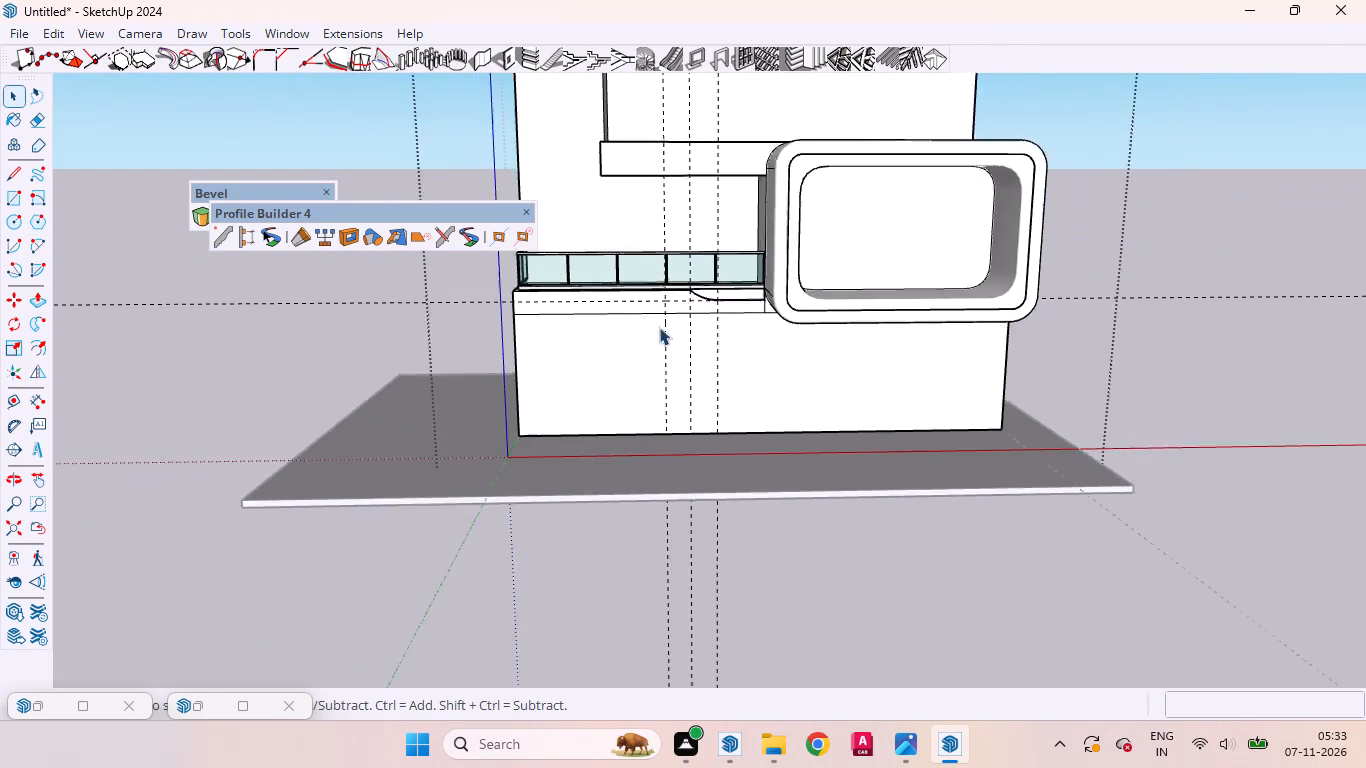
pyautogui.scroll(-2, 659, 327)
pyautogui.scroll(1, 777, 360)
pyautogui.scroll(-5, 778, 360)
pyautogui.moveTo(888, 628); pyautogui.dragTo(646, 566)
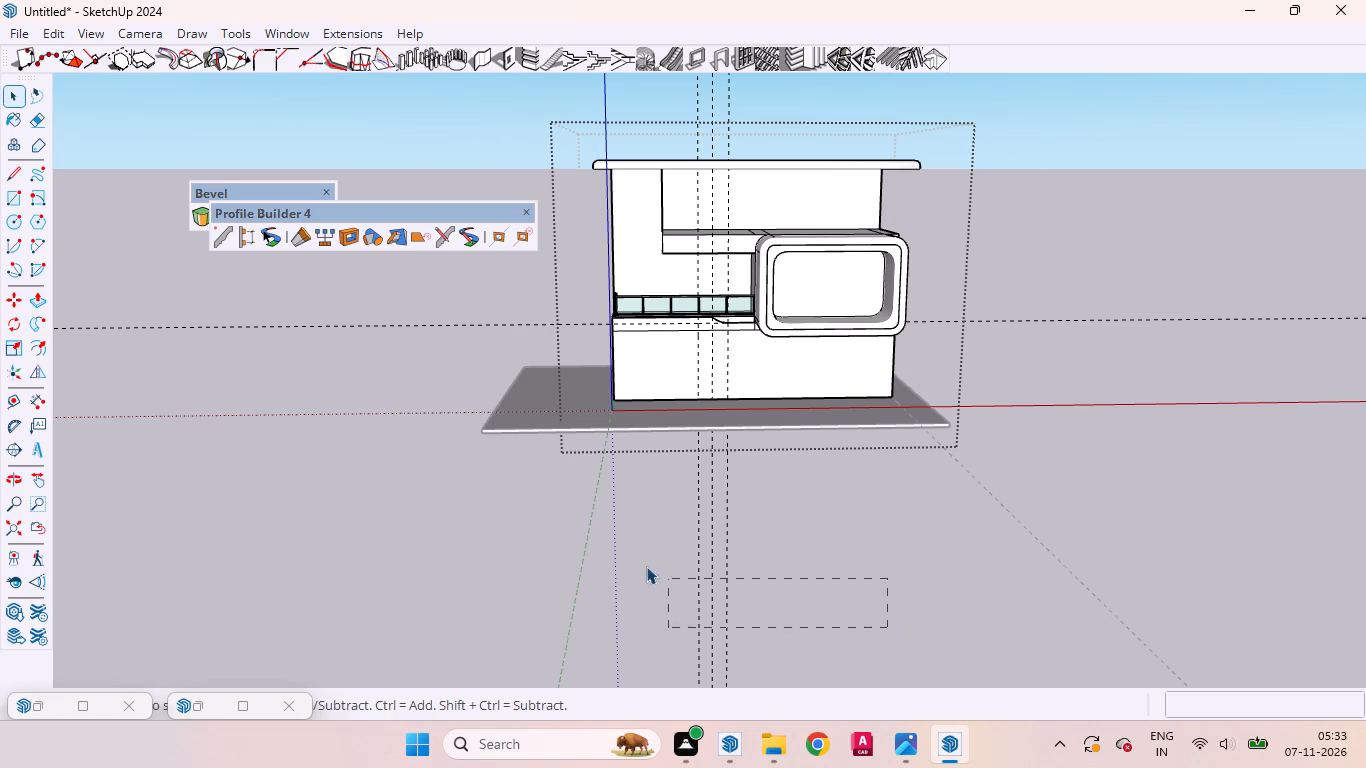
pyautogui.moveTo(646, 566); pyautogui.dragTo(602, 538)
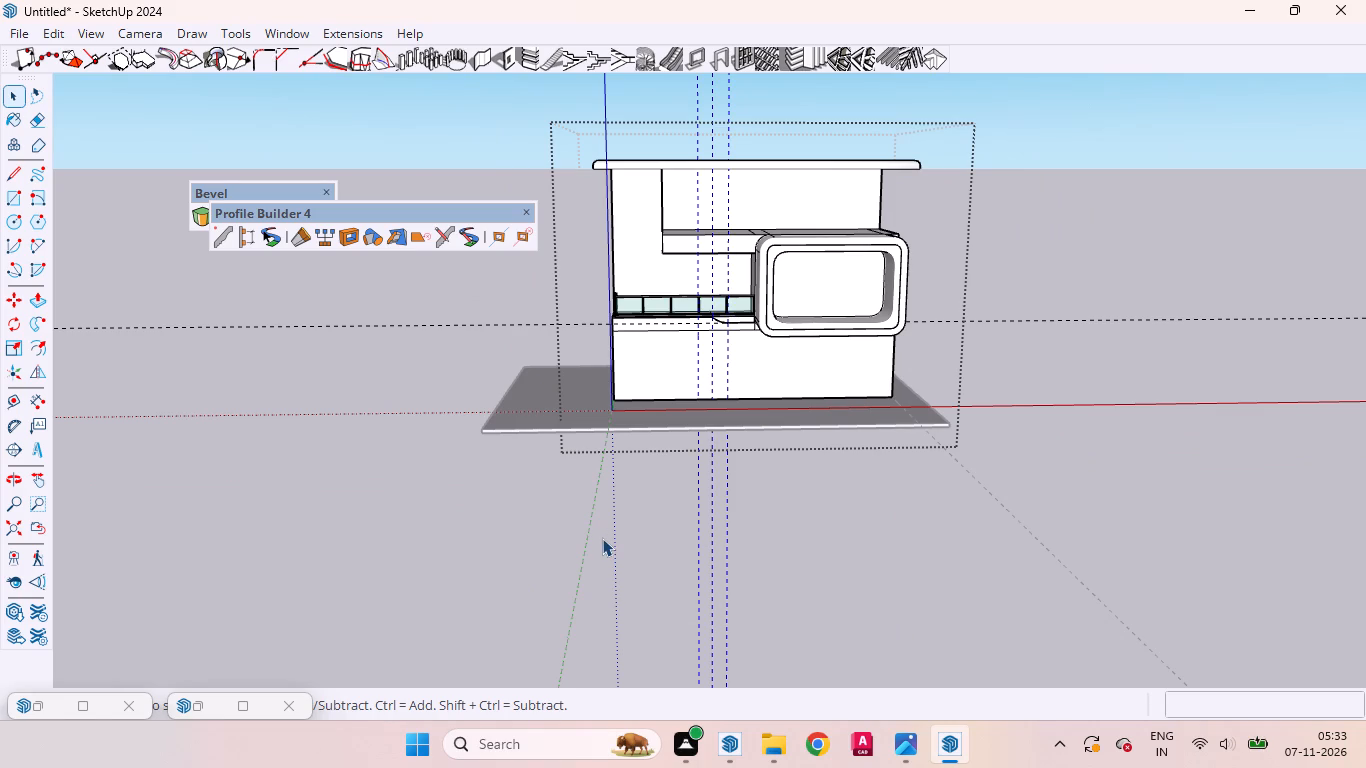
pyautogui.press('Delete')
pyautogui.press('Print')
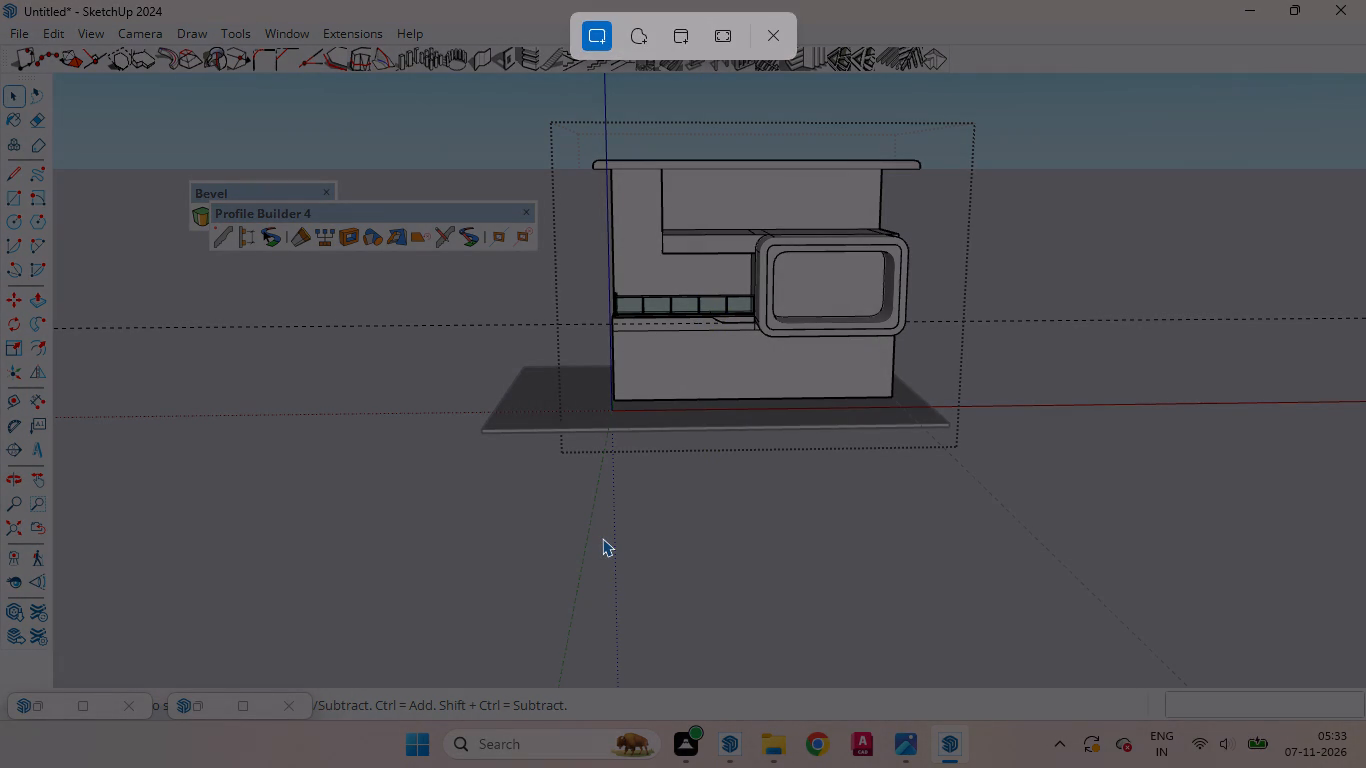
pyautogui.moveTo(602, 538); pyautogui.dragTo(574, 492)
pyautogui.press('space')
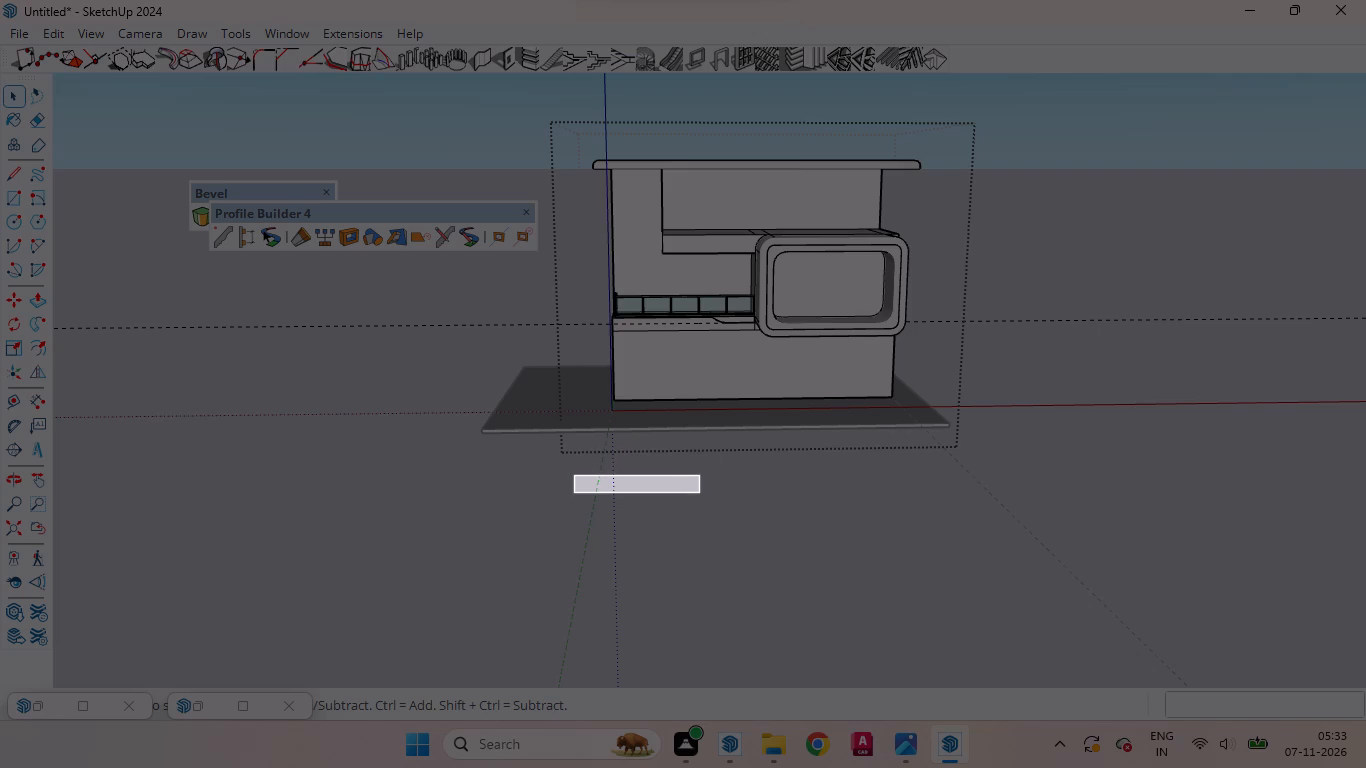
# Show the Default Tray, collapse Entity Info, narrow the tray and expand its Materials section.
pyautogui.press('space')
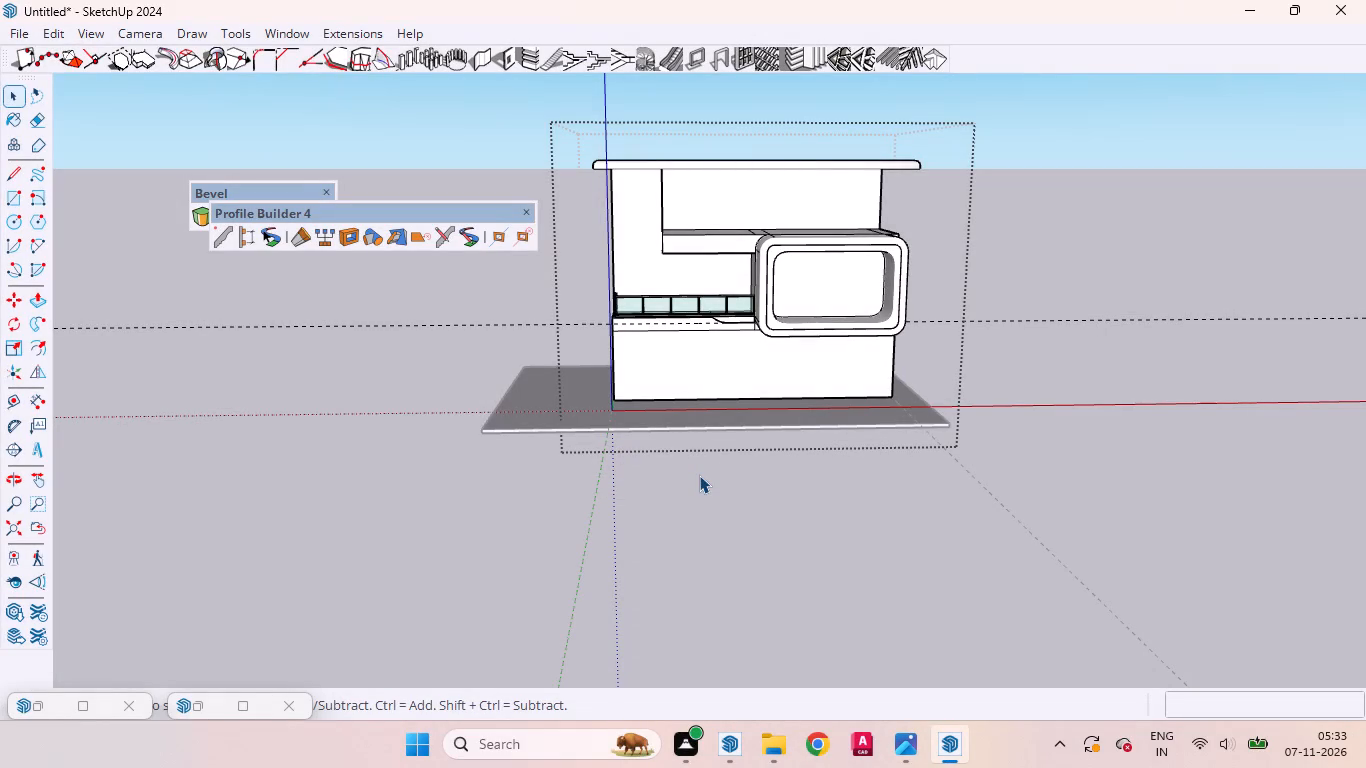
pyautogui.scroll(5, 483, 236)
pyautogui.scroll(-1, 534, 239)
pyautogui.scroll(4, 642, 257)
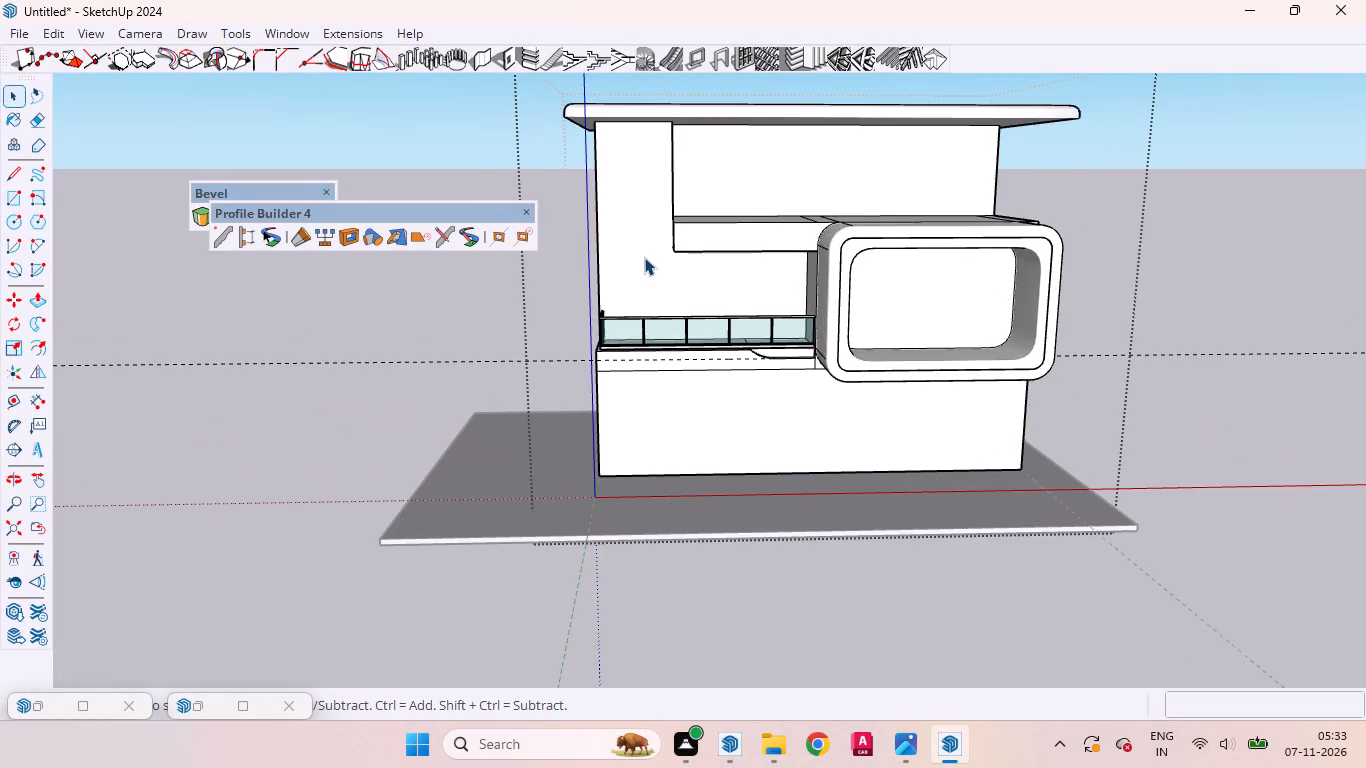
pyautogui.scroll(2, 644, 257)
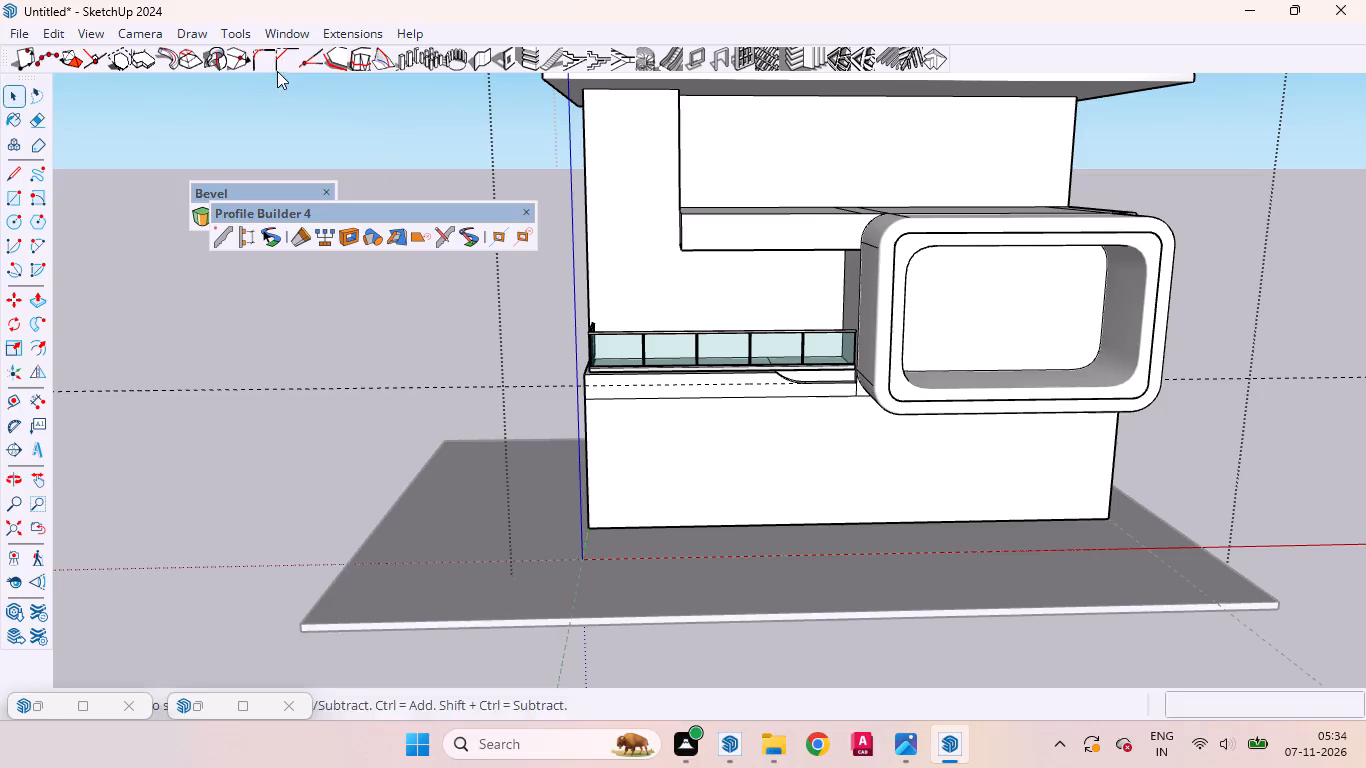
pyautogui.click(273, 34)
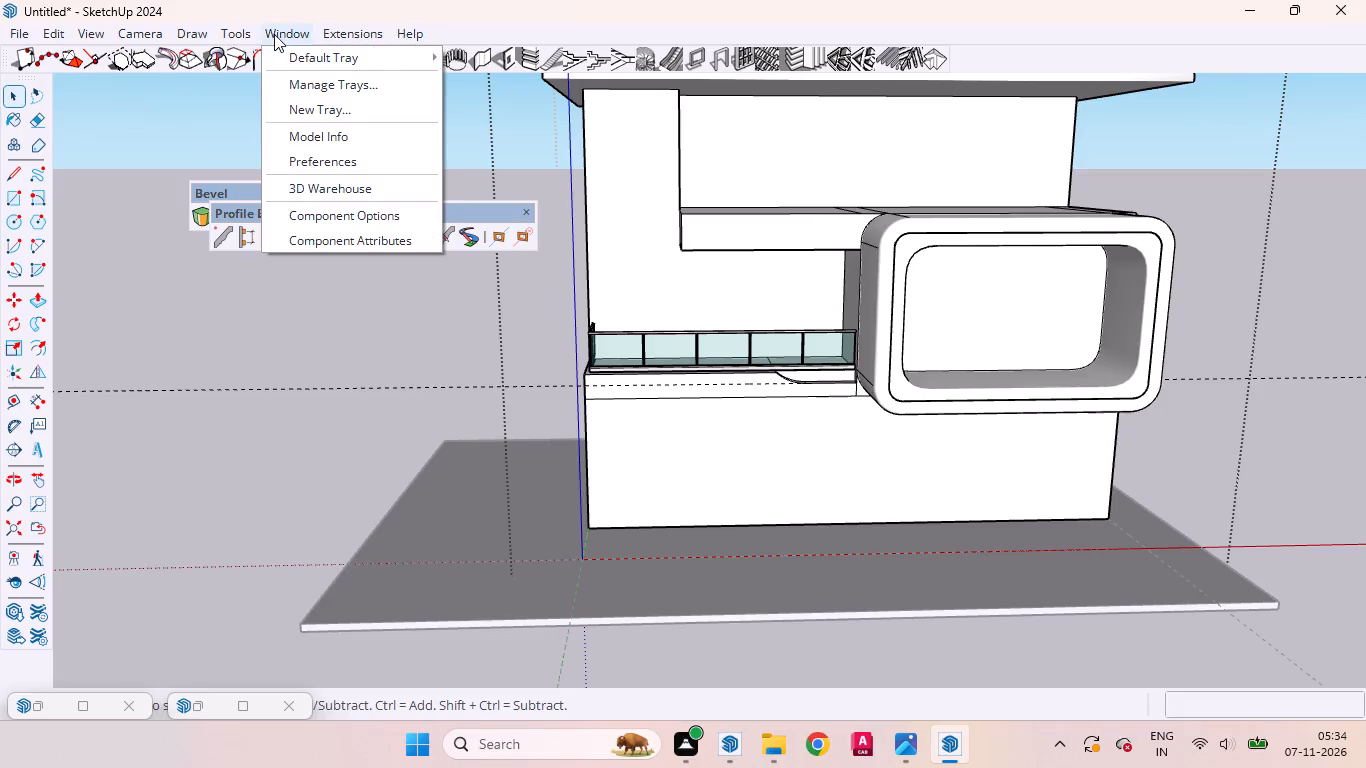
pyautogui.click(291, 48)
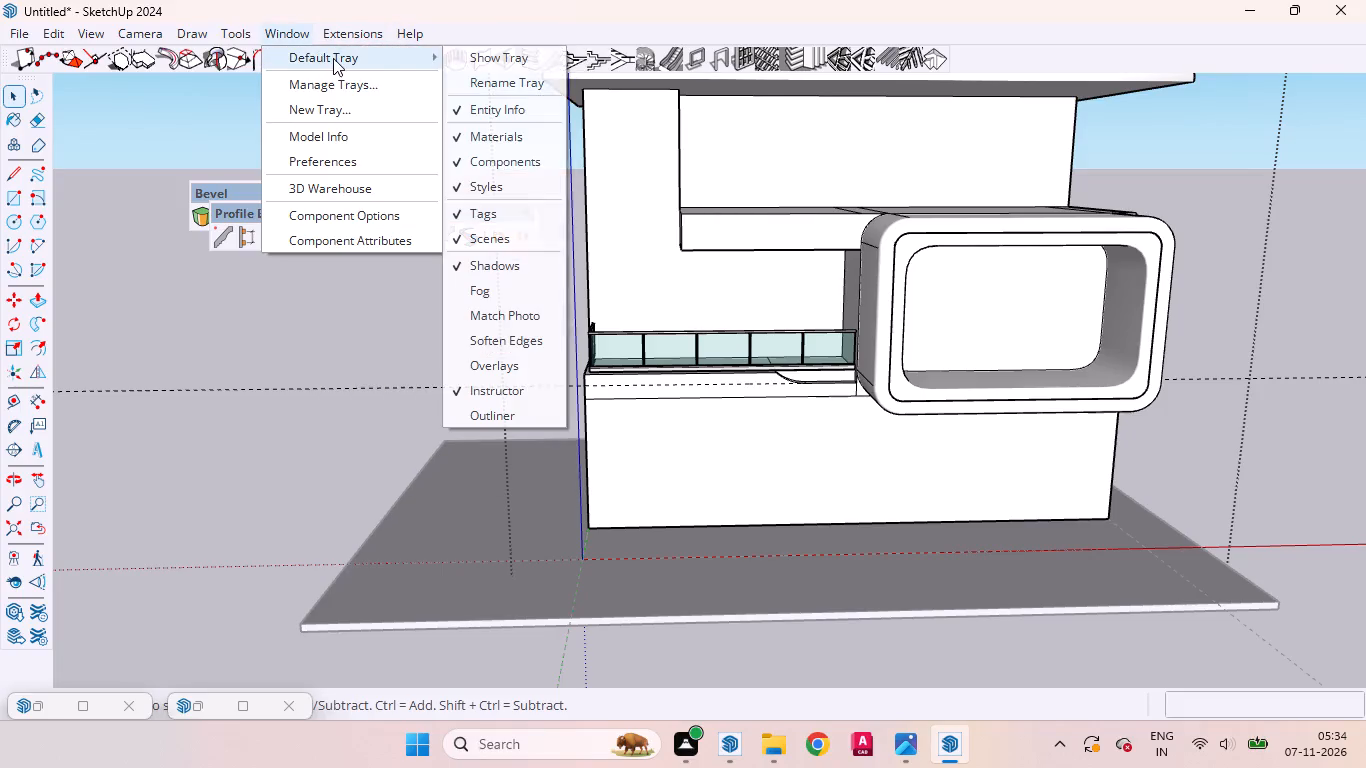
pyautogui.click(473, 61)
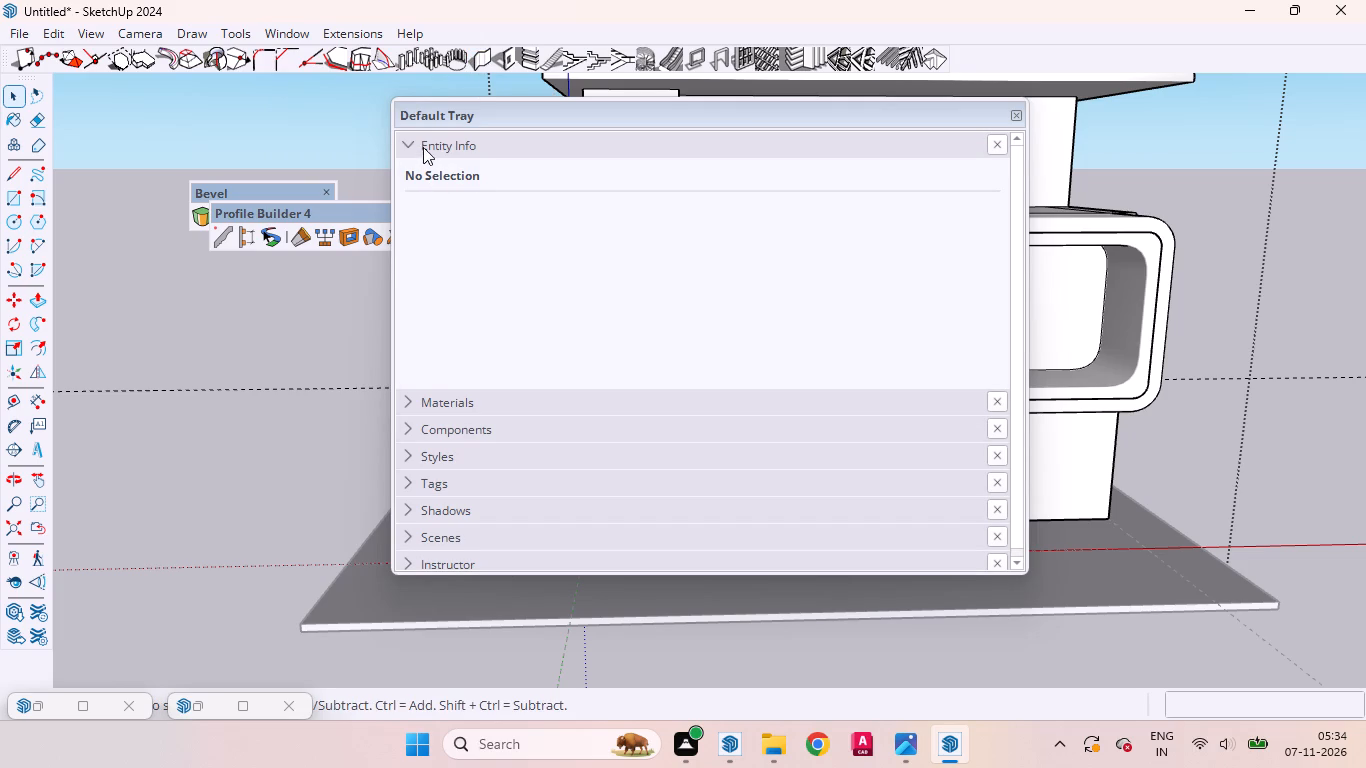
pyautogui.click(408, 141)
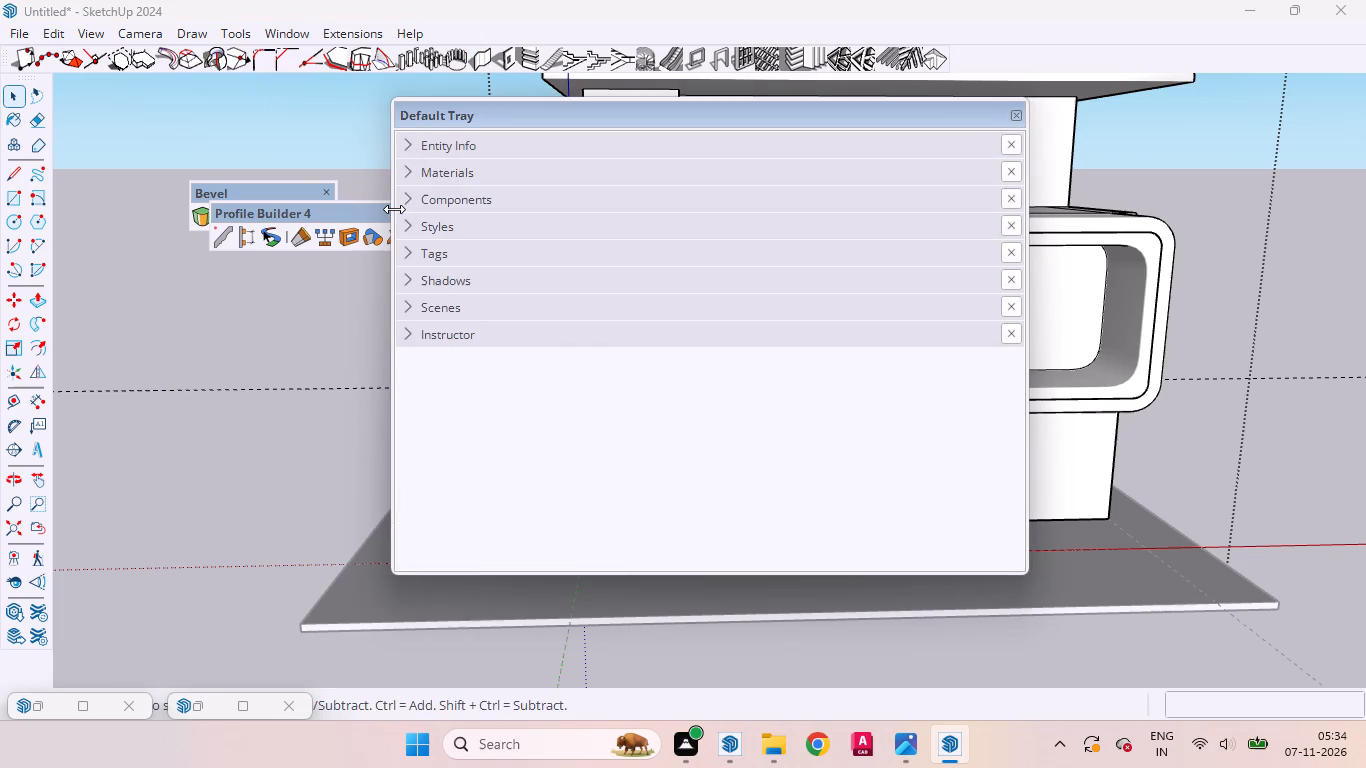
pyautogui.moveTo(394, 209); pyautogui.dragTo(1341, 57)
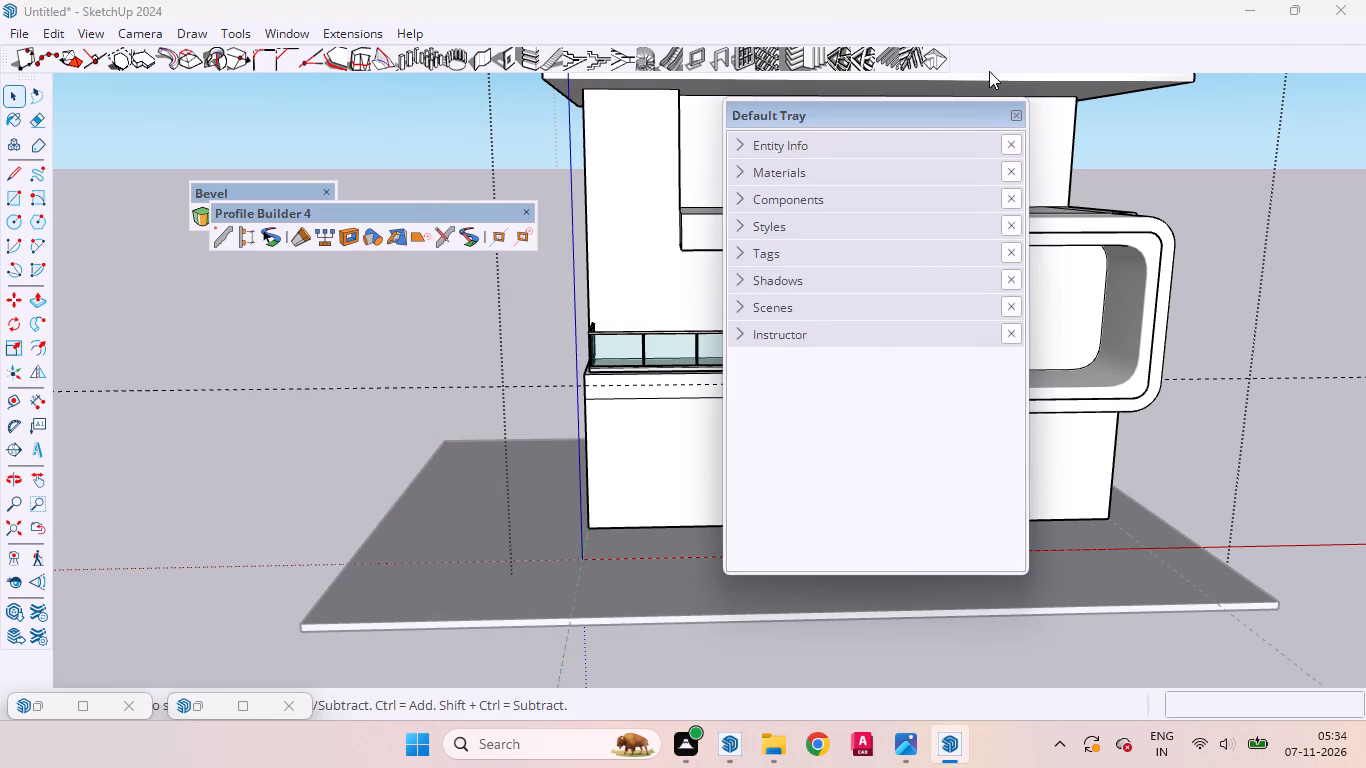
pyautogui.click(914, 178)
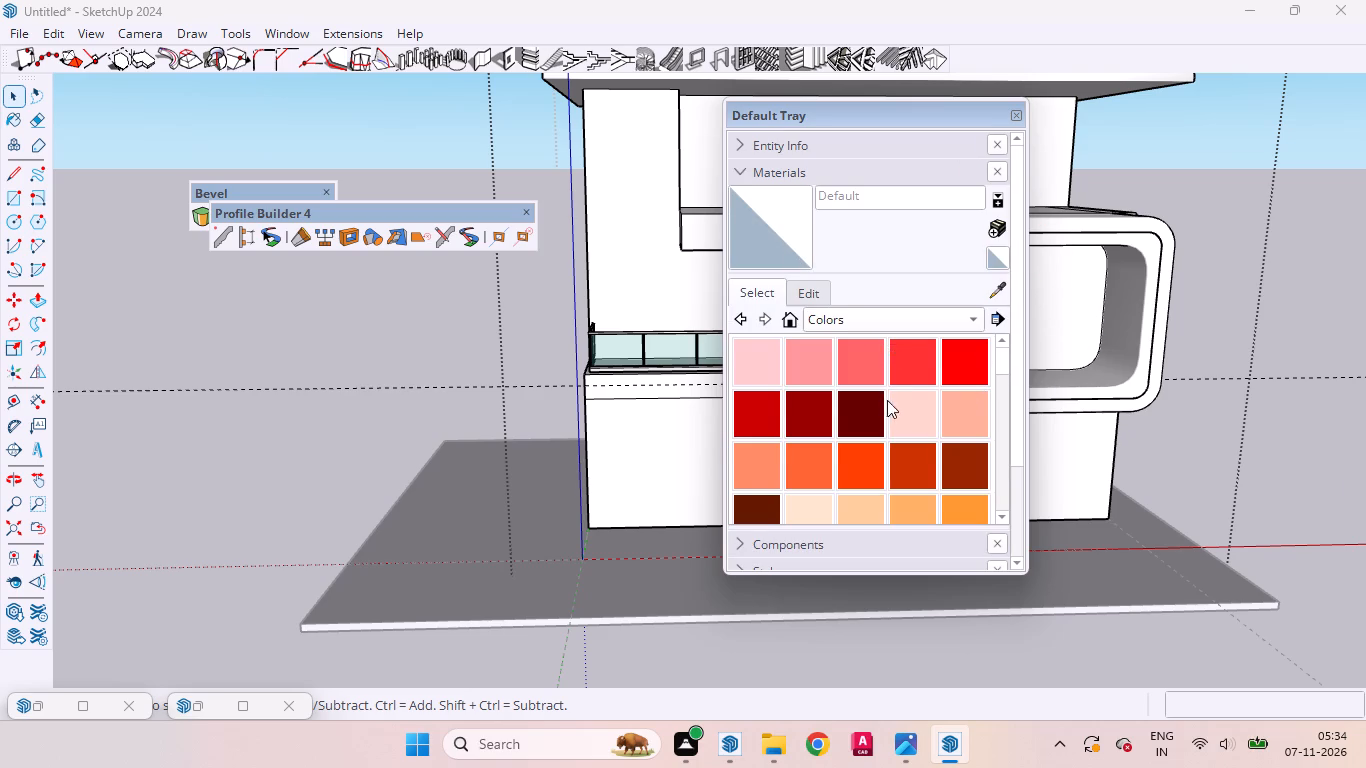
# Paint the whole bottom rail of the ledge's glass railing with the black Color M09 from the Colors collection and exit the rail.
pyautogui.scroll(-6, 887, 400)
pyautogui.scroll(3, 893, 403)
pyautogui.scroll(-13, 893, 403)
pyautogui.scroll(-10, 894, 402)
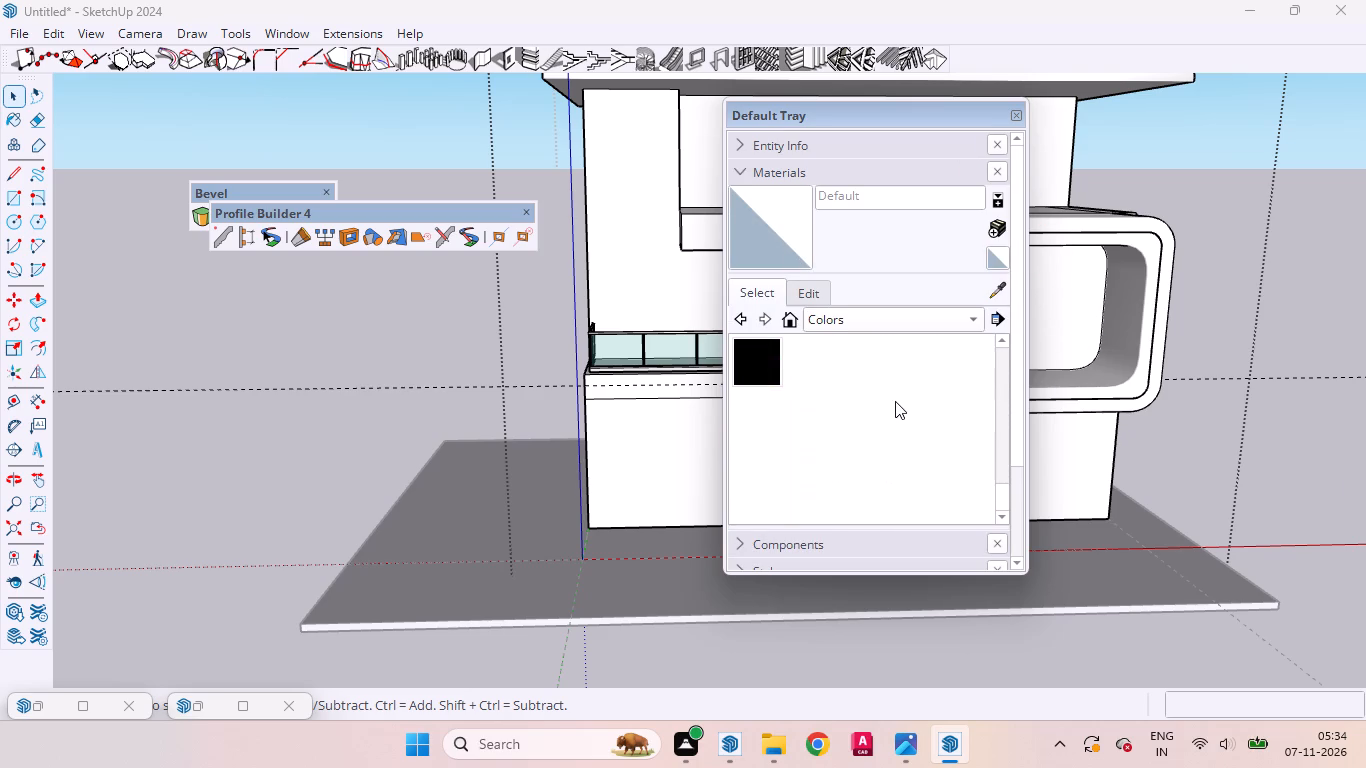
pyautogui.click(762, 378)
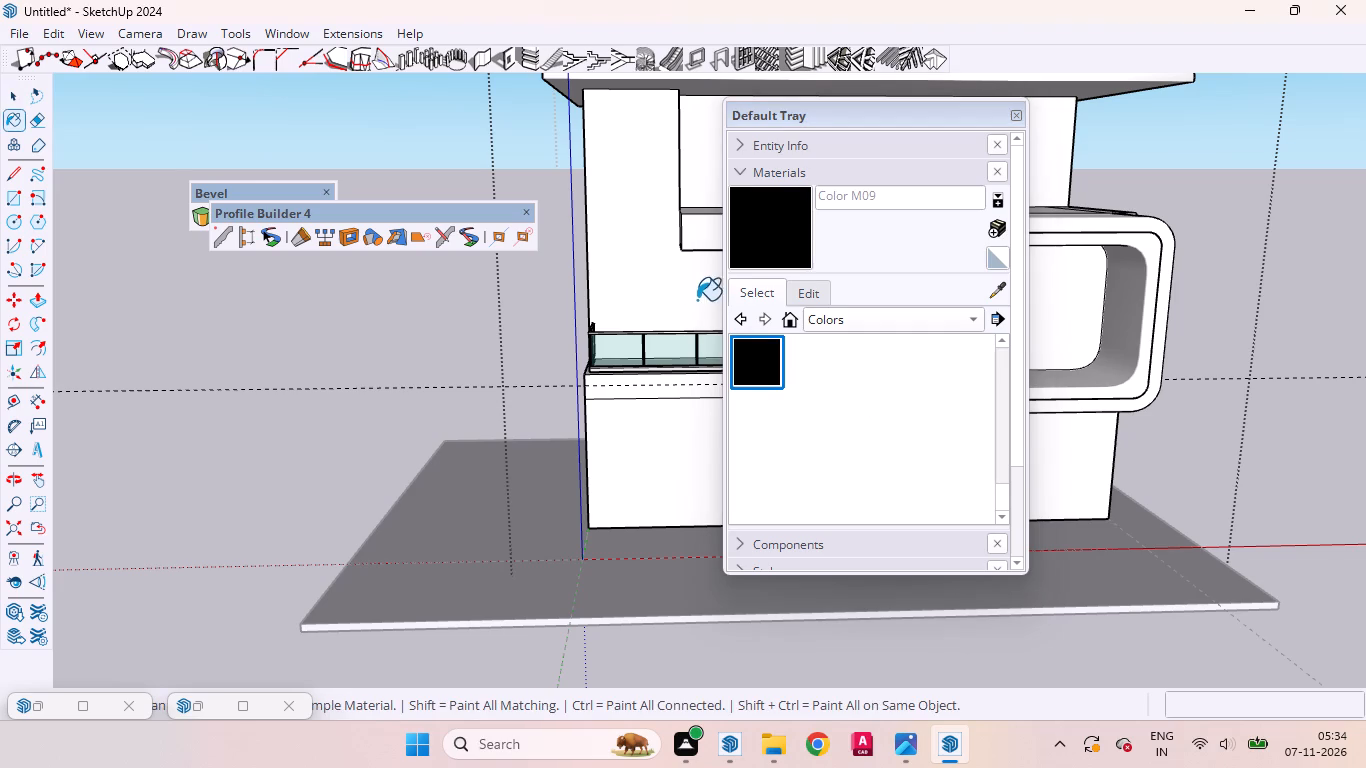
pyautogui.click(11, 98)
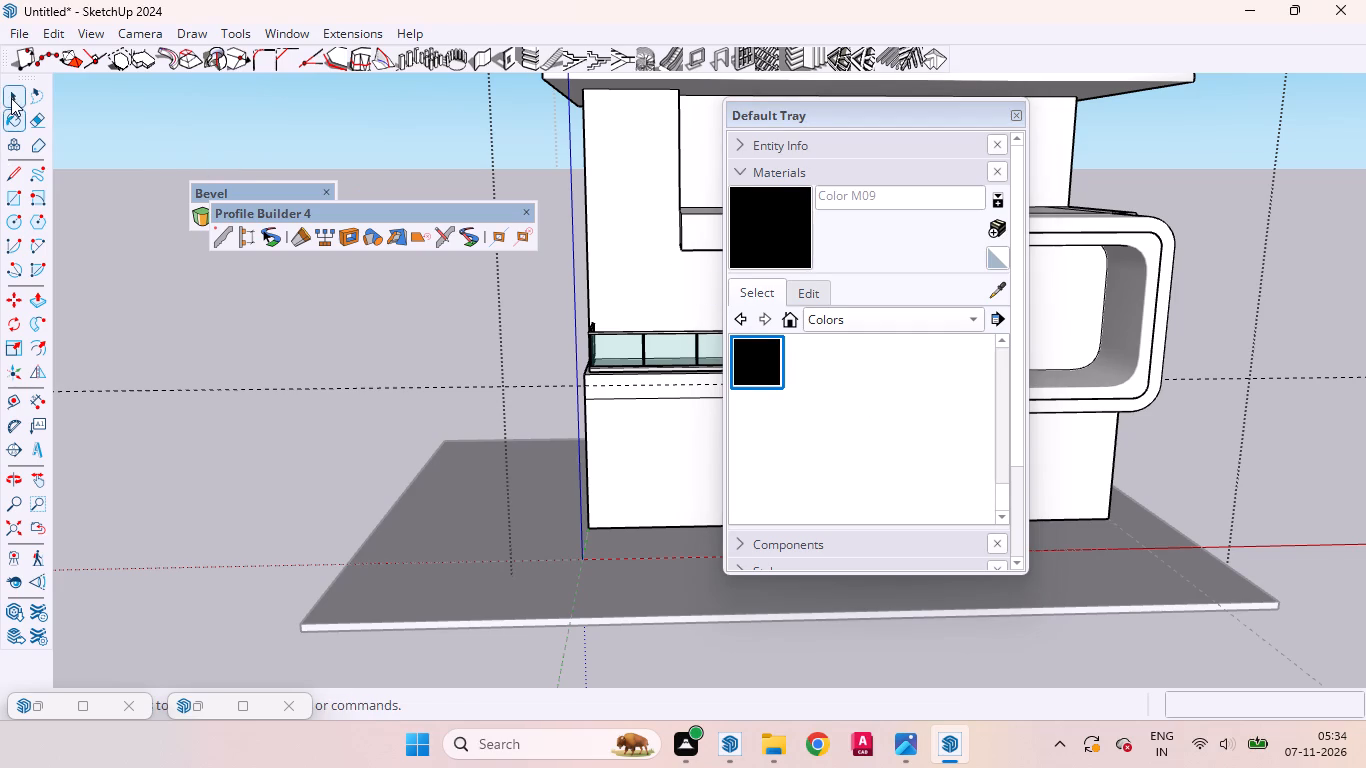
pyautogui.scroll(-5, 473, 328)
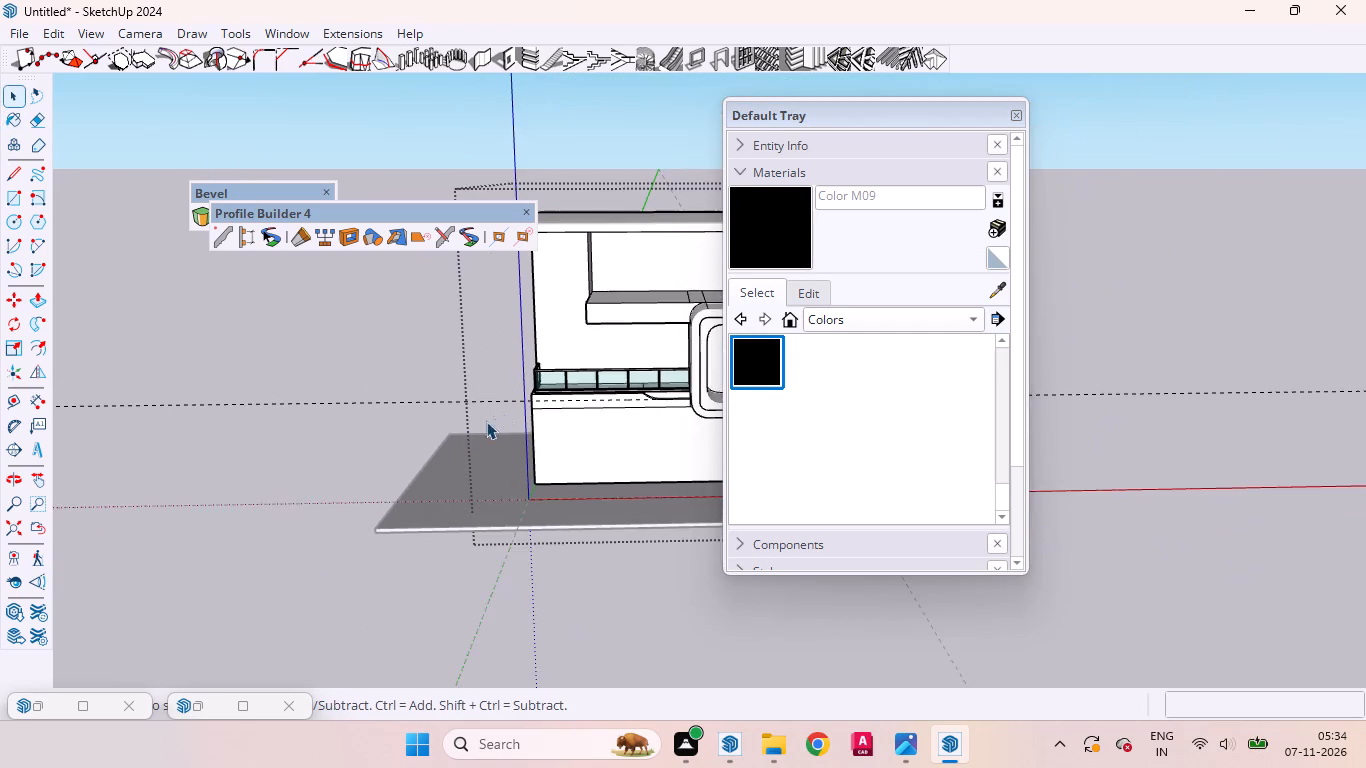
pyautogui.scroll(6, 504, 410)
pyautogui.scroll(2, 606, 322)
pyautogui.scroll(-12, 603, 324)
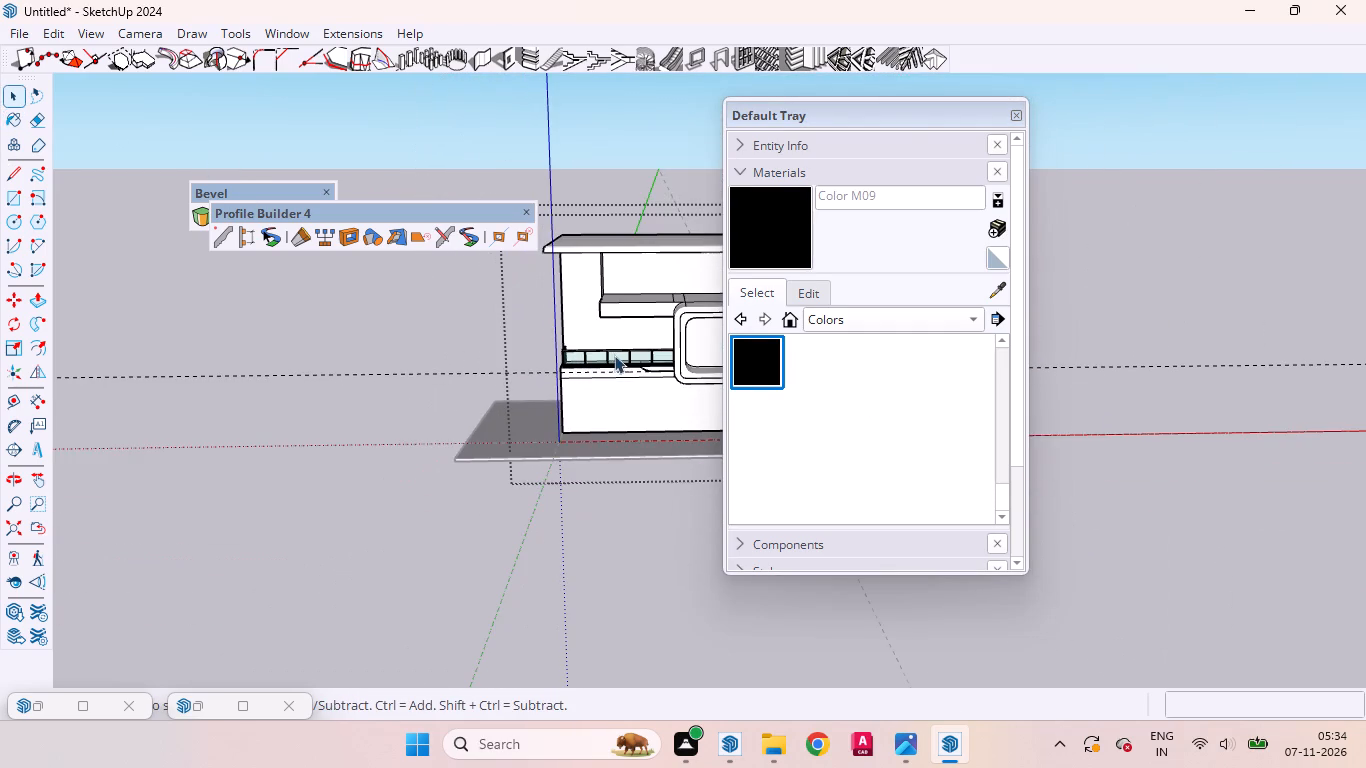
pyautogui.scroll(14, 614, 355)
pyautogui.scroll(-5, 650, 353)
pyautogui.scroll(1, 650, 353)
pyautogui.scroll(-3, 650, 353)
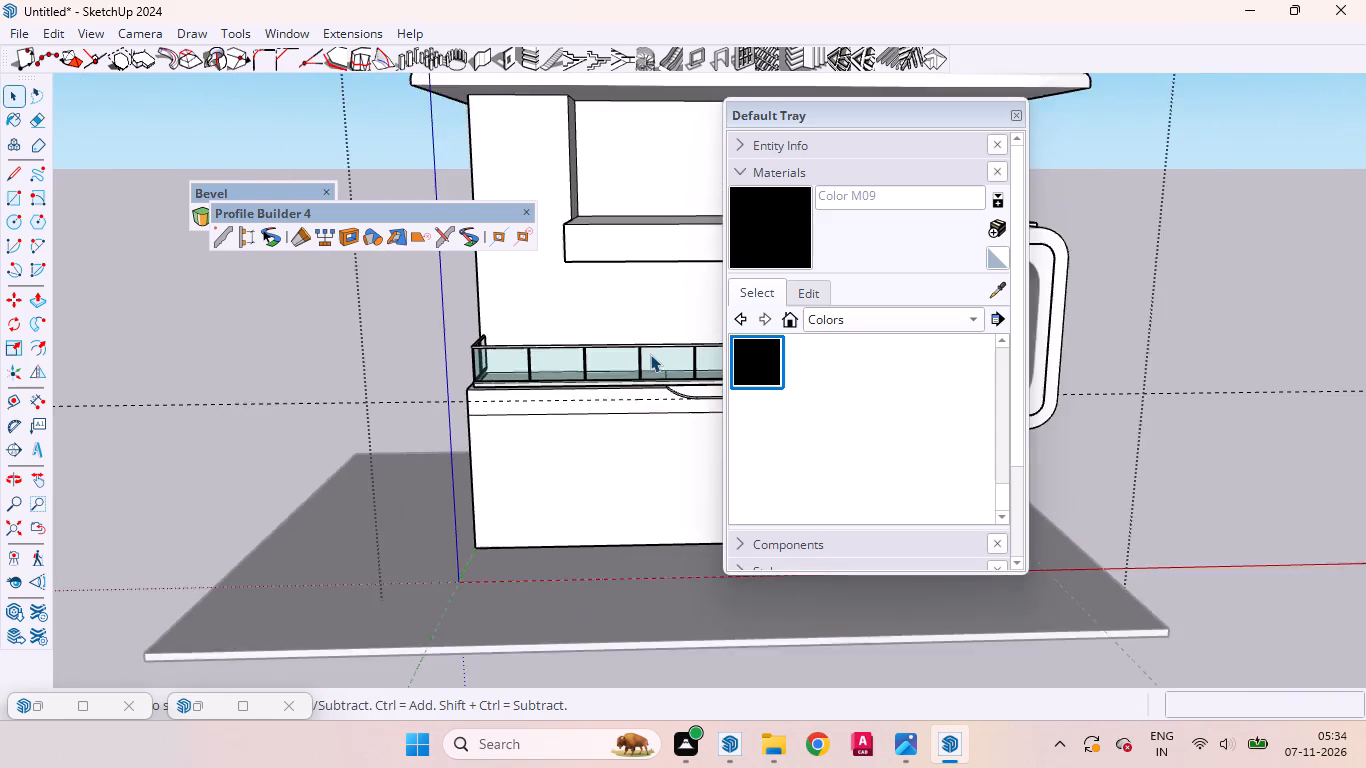
pyautogui.scroll(3, 662, 382)
pyautogui.scroll(-1, 662, 382)
pyautogui.scroll(10, 662, 382)
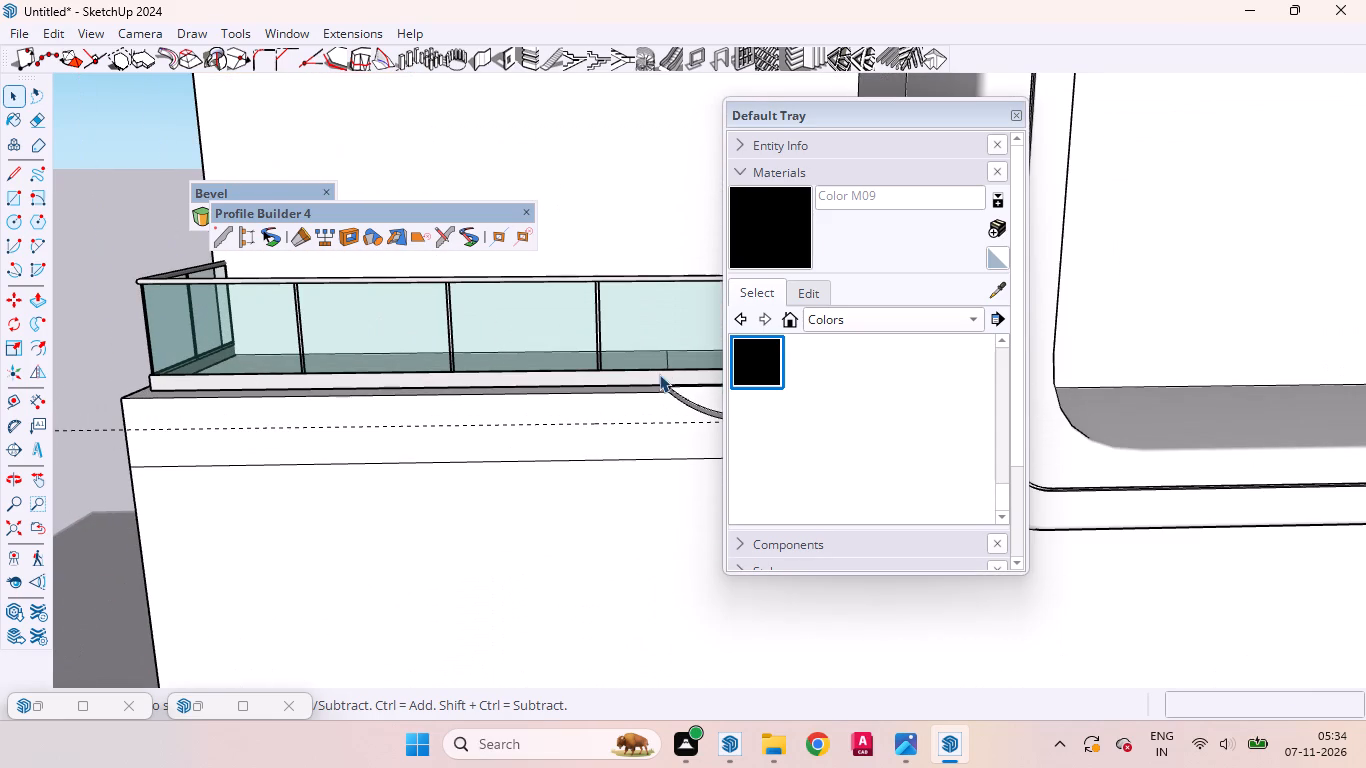
pyautogui.click(659, 376)
pyautogui.doubleClick(659, 376)
pyautogui.click(659, 377)
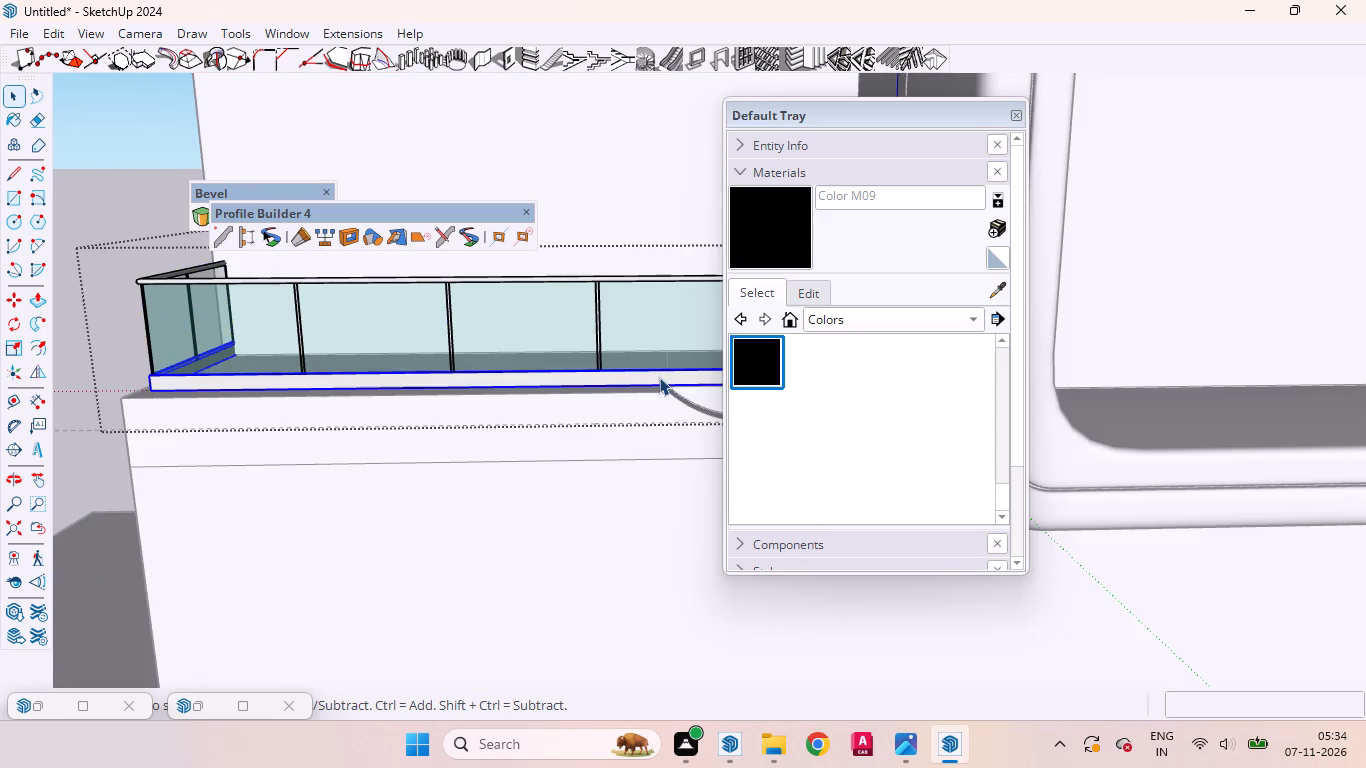
pyautogui.scroll(14, 659, 377)
pyautogui.click(658, 373)
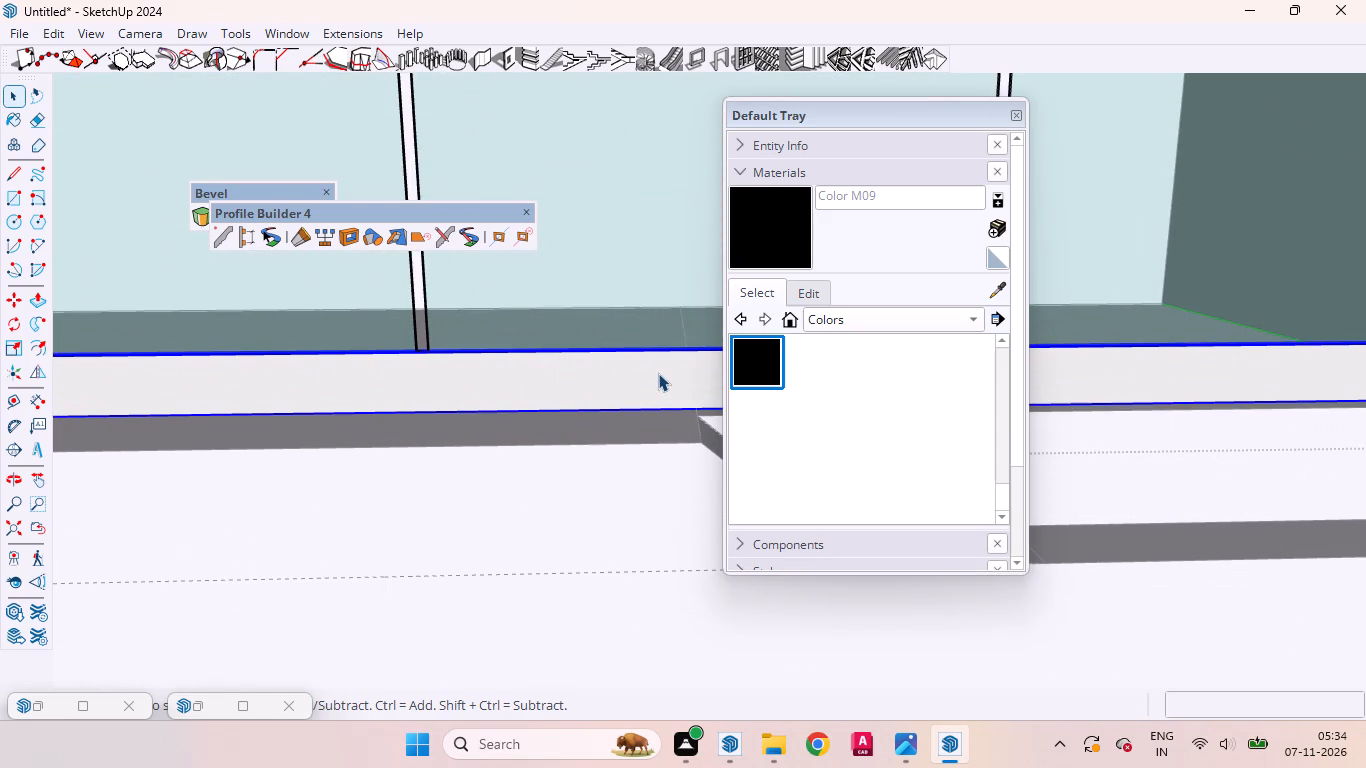
pyautogui.click(658, 373)
pyautogui.click(658, 373)
pyautogui.click(658, 373)
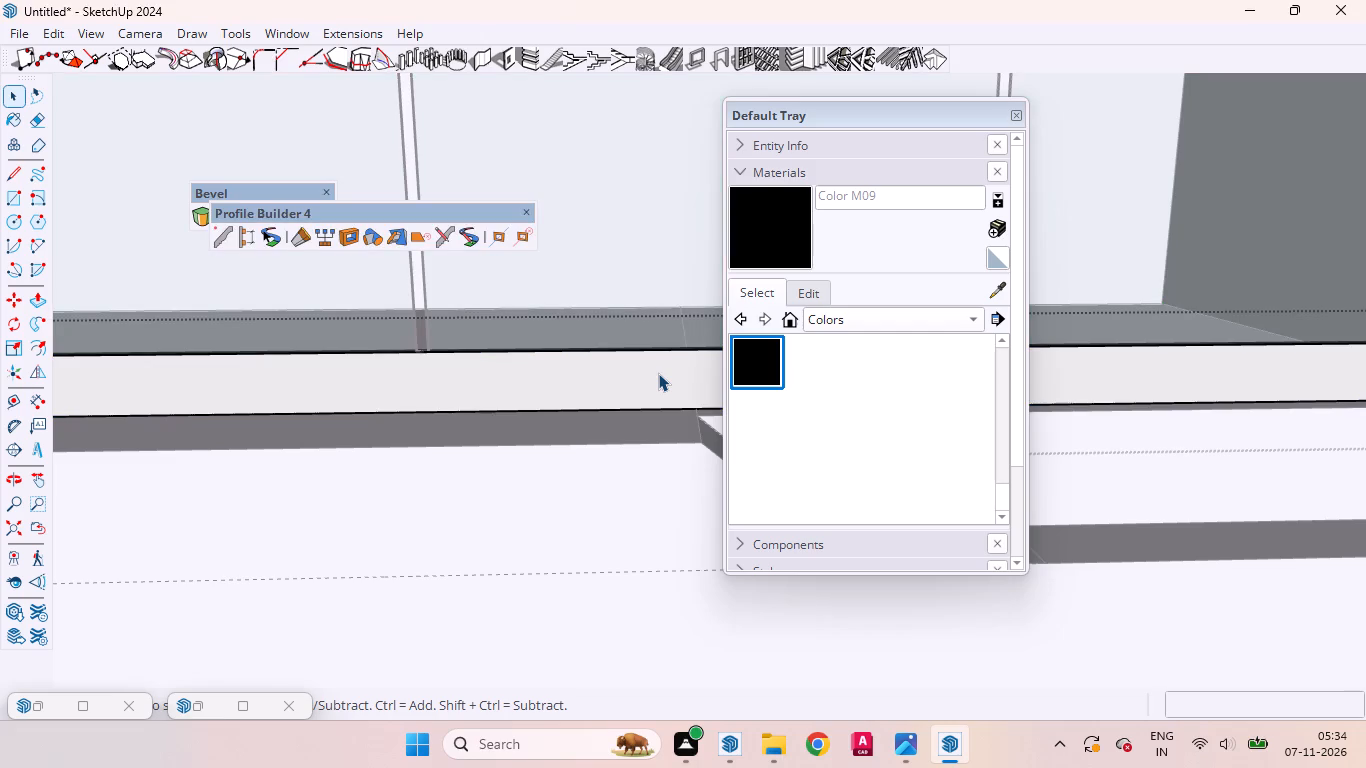
pyautogui.click(658, 373)
pyautogui.scroll(5, 641, 353)
pyautogui.scroll(-7, 641, 353)
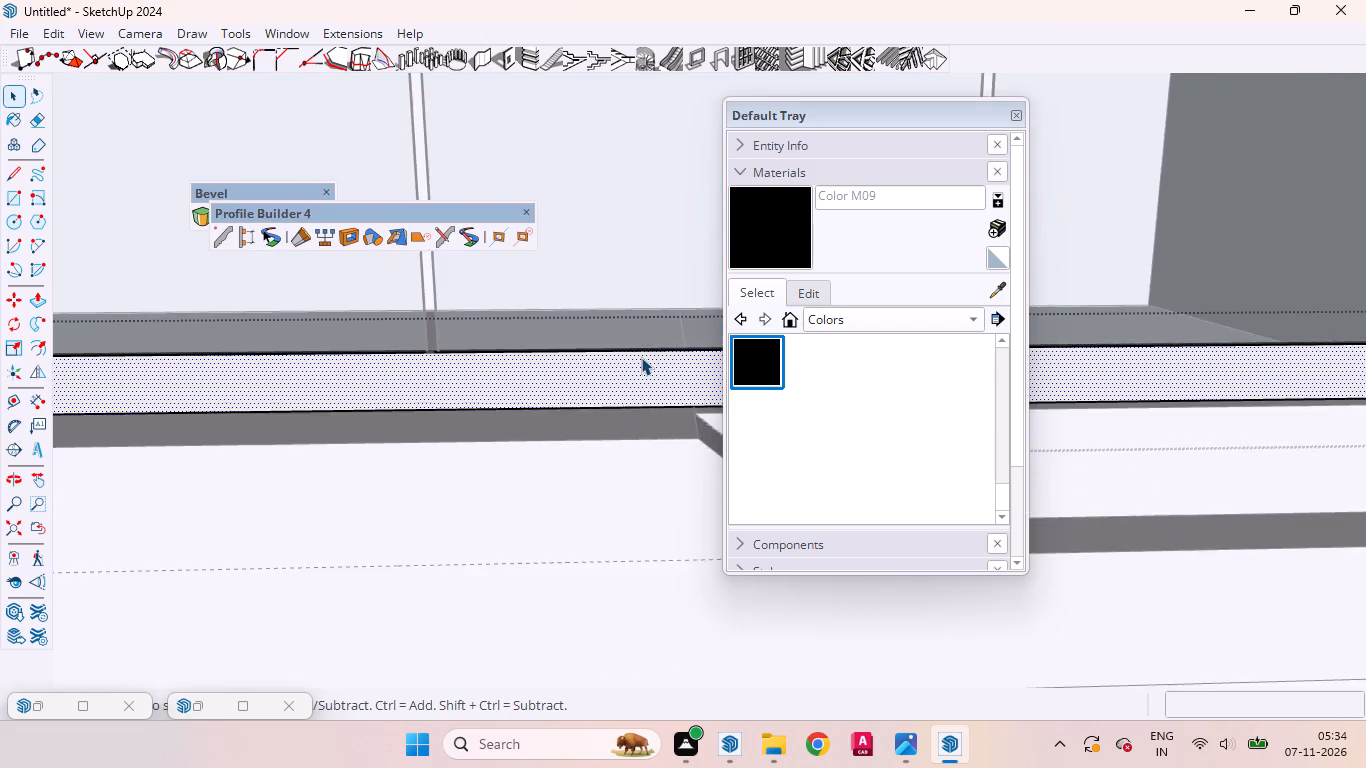
pyautogui.scroll(-4, 641, 357)
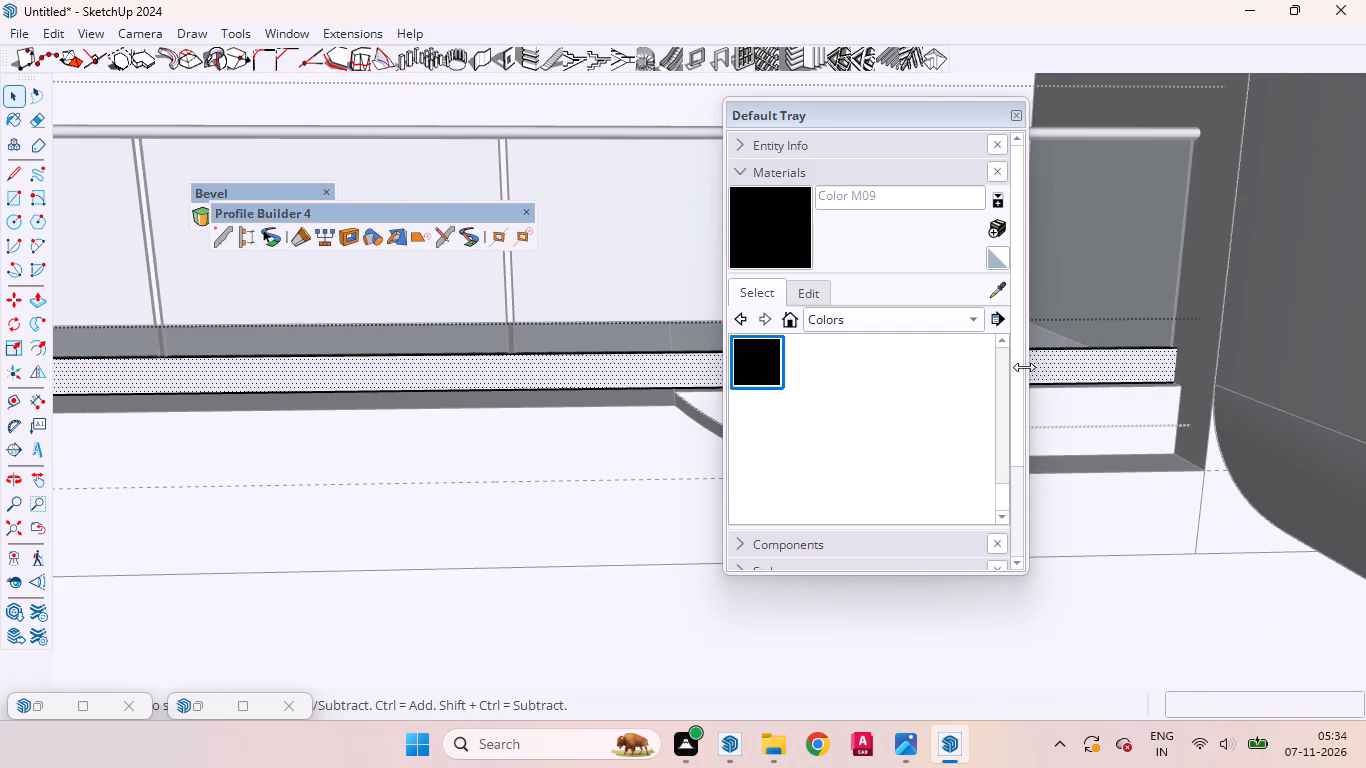
pyautogui.scroll(-7, 526, 437)
pyautogui.scroll(1, 580, 427)
pyautogui.scroll(-3, 580, 427)
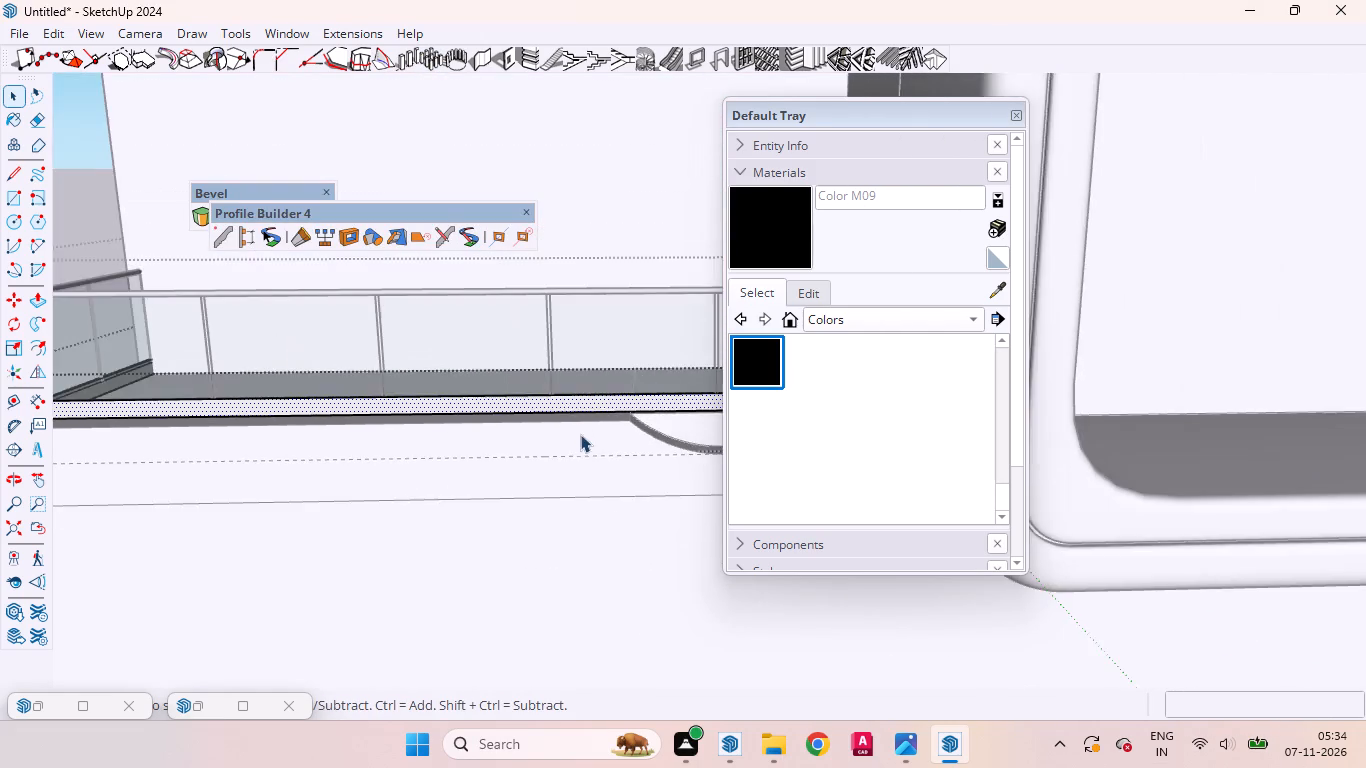
pyautogui.moveTo(585, 446); pyautogui.dragTo(678, 606, button='middle')
pyautogui.scroll(13, 678, 601)
pyautogui.scroll(-5, 630, 565)
pyautogui.scroll(2, 538, 352)
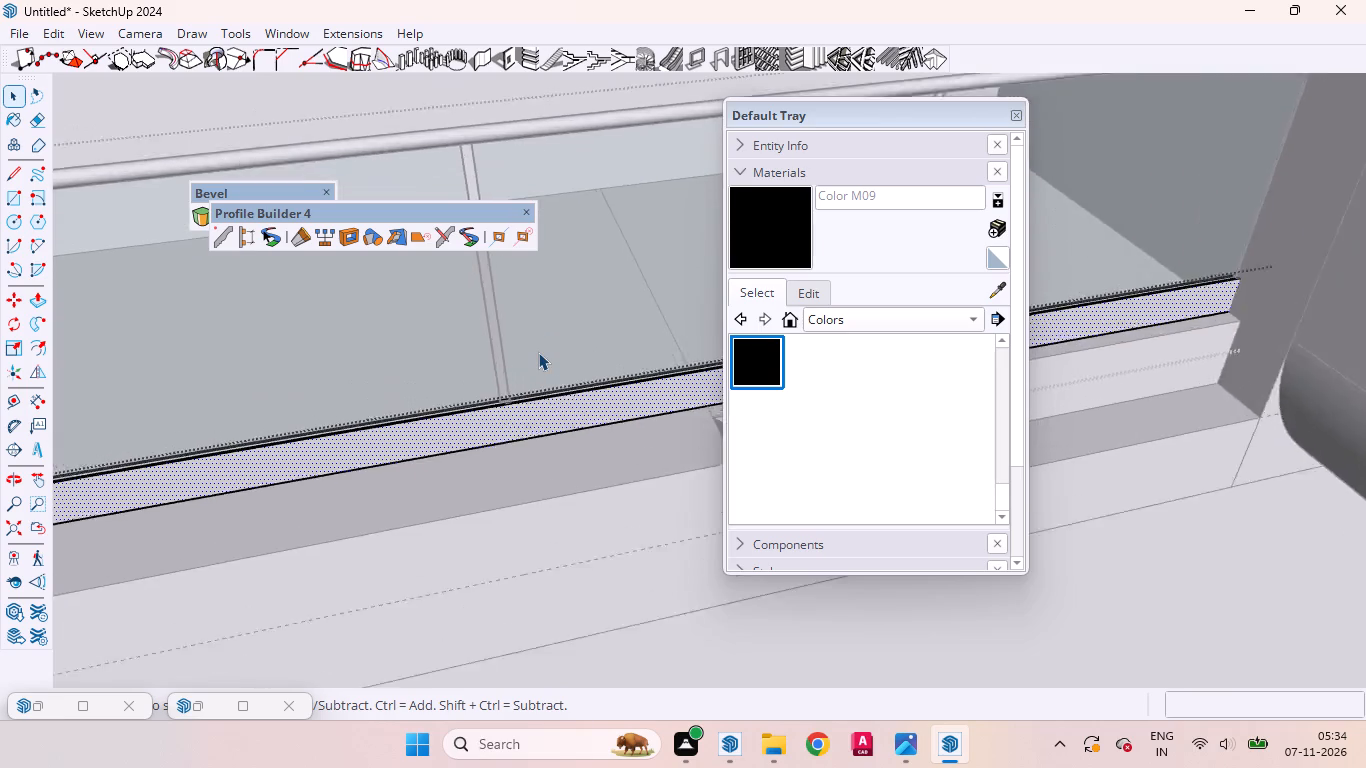
pyautogui.scroll(17, 538, 352)
pyautogui.scroll(-5, 571, 384)
pyautogui.click(625, 586)
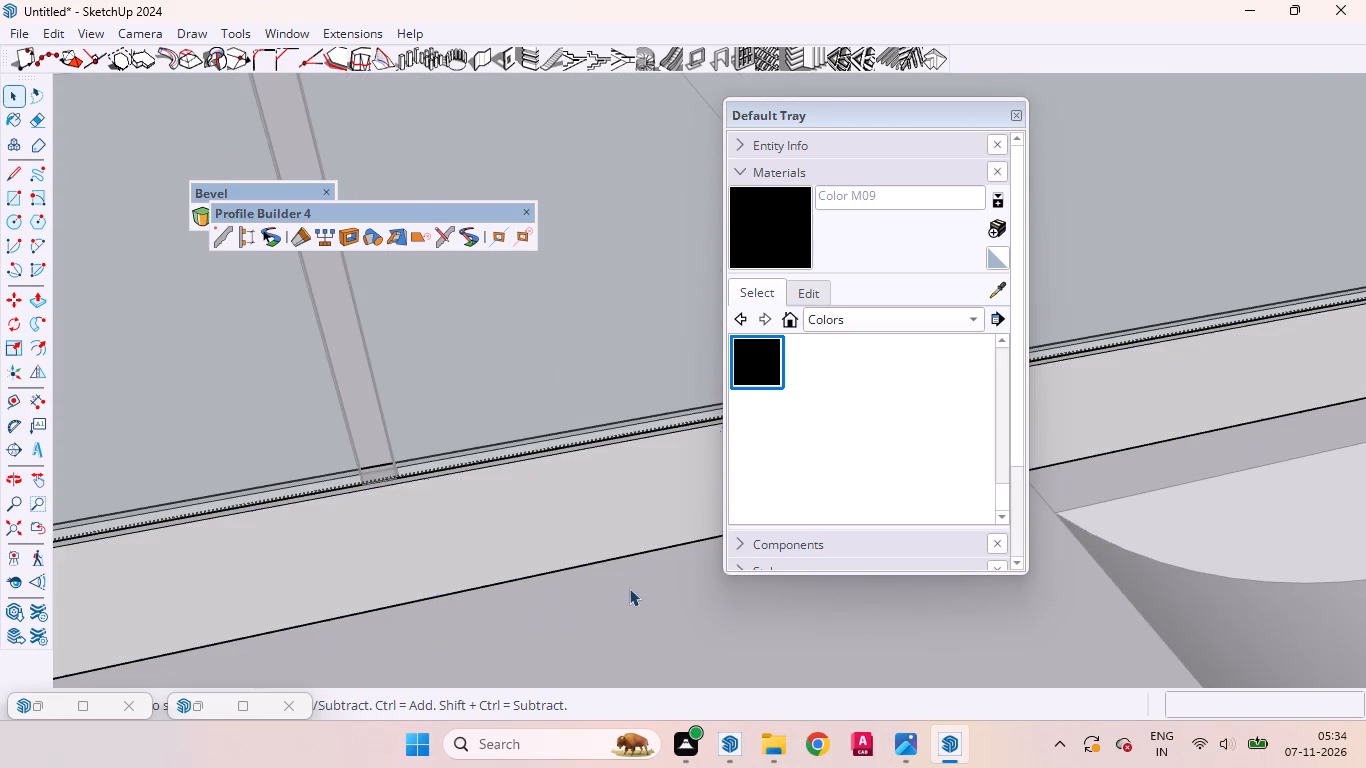
pyautogui.click(628, 593)
pyautogui.click(622, 610)
pyautogui.doubleClick(604, 527)
pyautogui.tripleClick(574, 495)
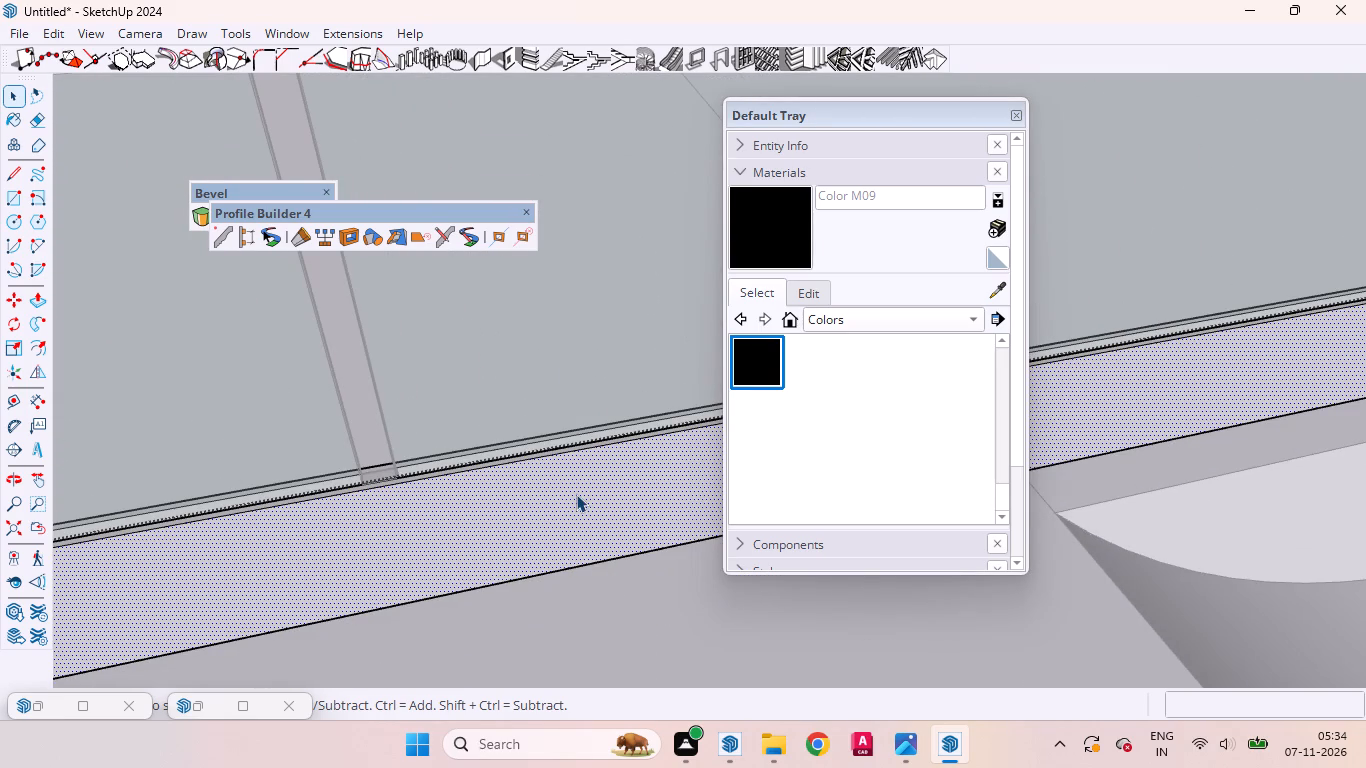
pyautogui.click(578, 491)
pyautogui.click(750, 359)
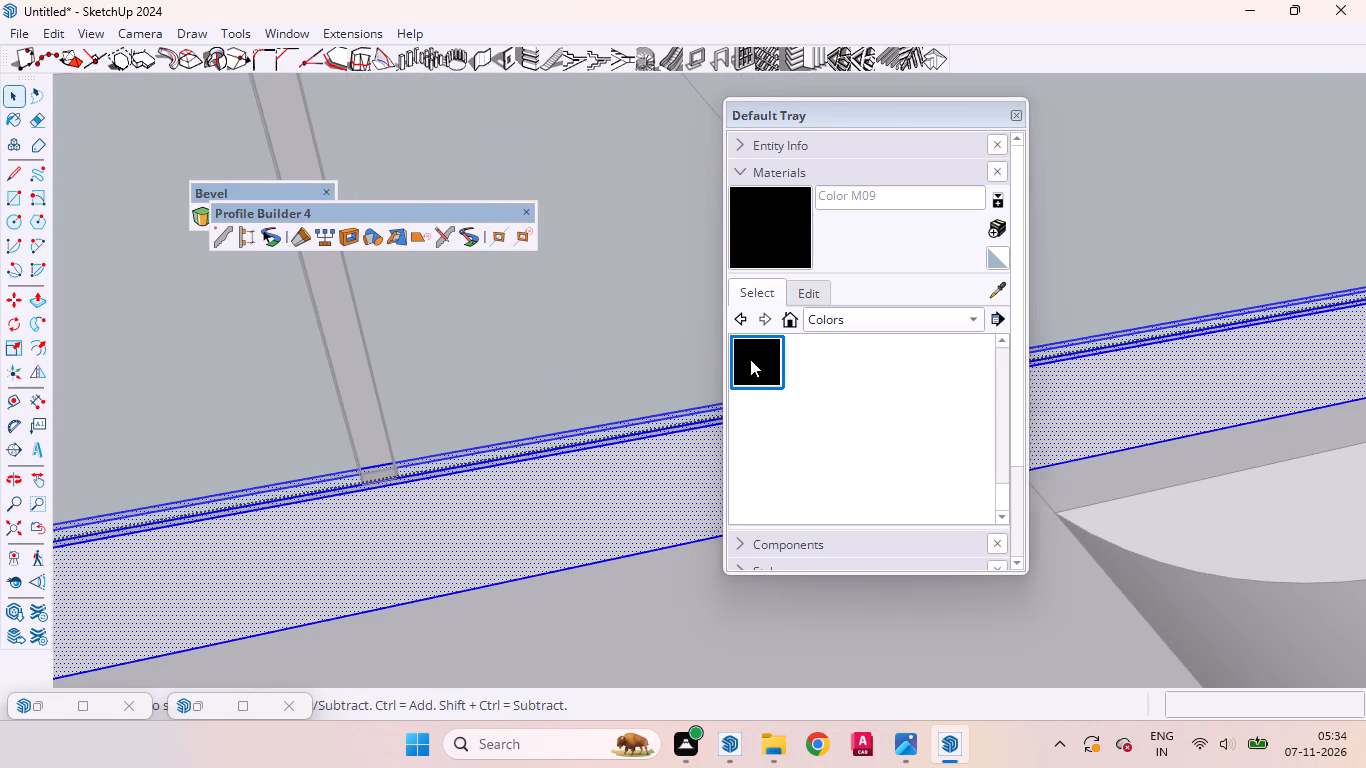
pyautogui.click(605, 508)
pyautogui.scroll(-6, 535, 443)
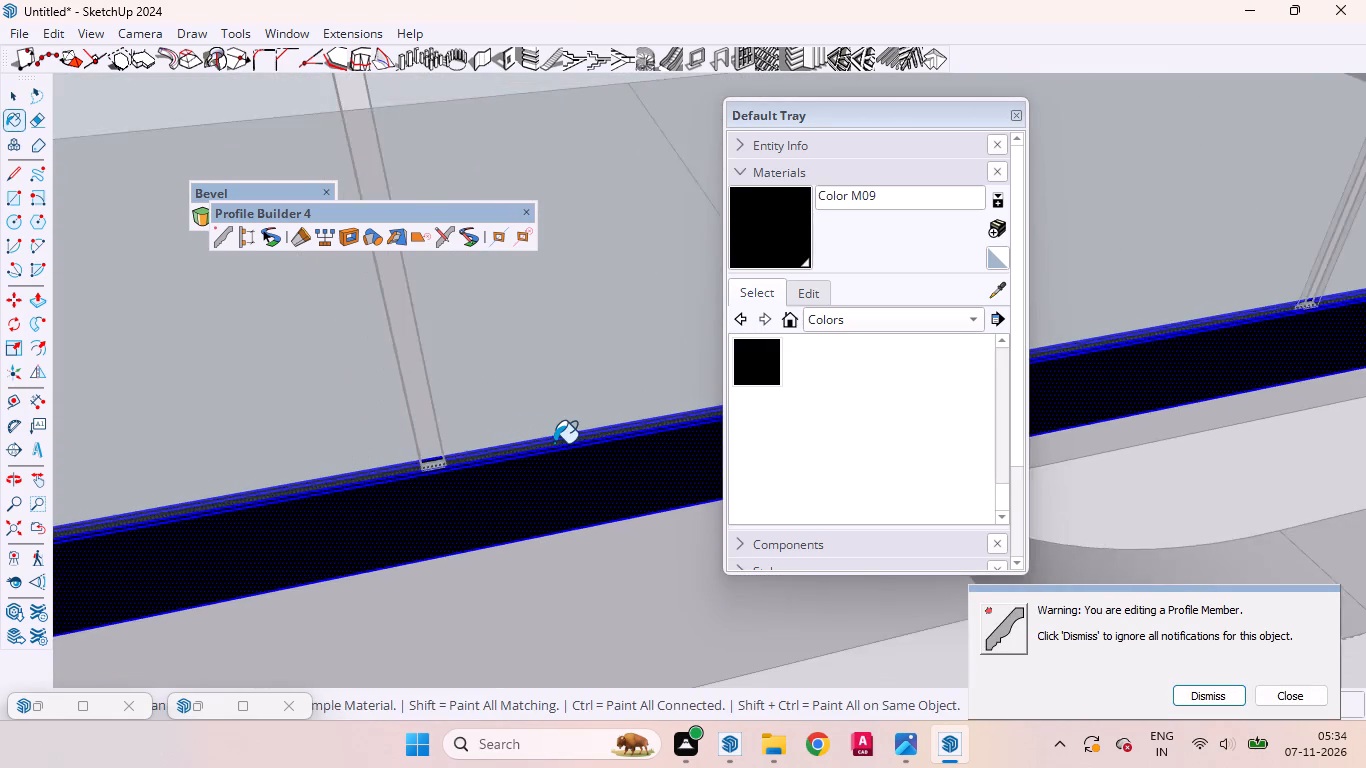
pyautogui.scroll(-2, 554, 443)
pyautogui.scroll(2, 554, 443)
pyautogui.scroll(-8, 554, 443)
pyautogui.scroll(2, 566, 472)
pyautogui.scroll(-15, 570, 484)
pyautogui.scroll(1, 578, 495)
pyautogui.scroll(-8, 578, 495)
pyautogui.scroll(3, 579, 494)
pyautogui.scroll(-9, 579, 494)
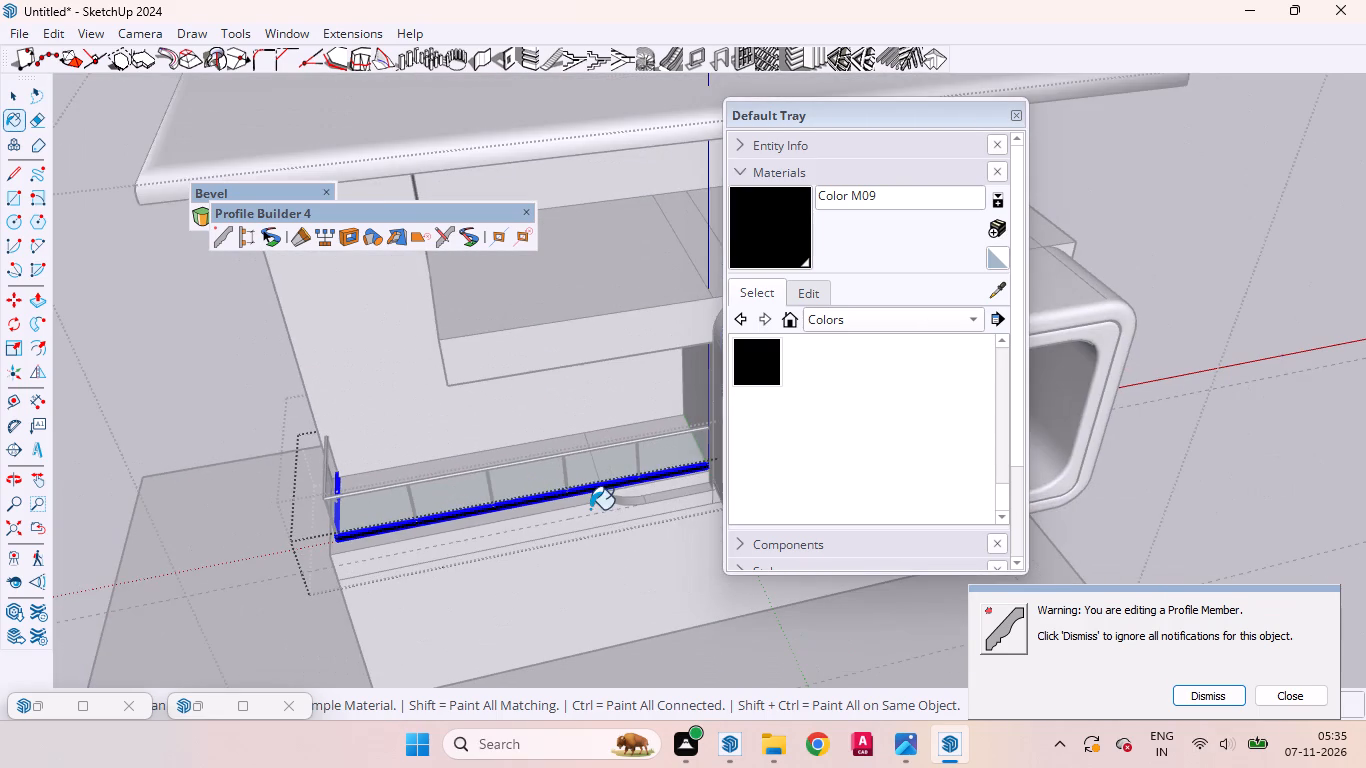
pyautogui.press('space')
pyautogui.click(258, 400)
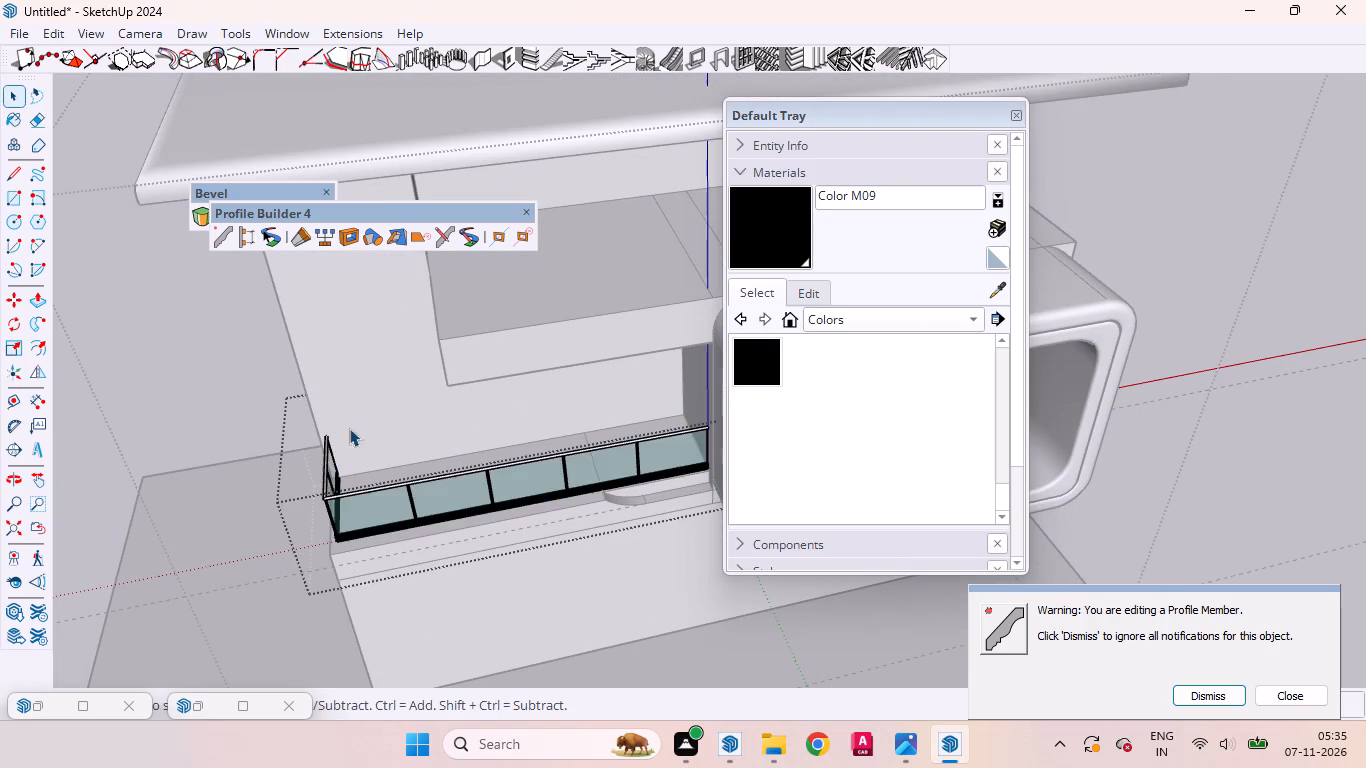
# Paint the glass railing's entire top handrail with black Color M09 and leave the railing's nested groups.
pyautogui.scroll(14, 401, 442)
pyautogui.click(521, 519)
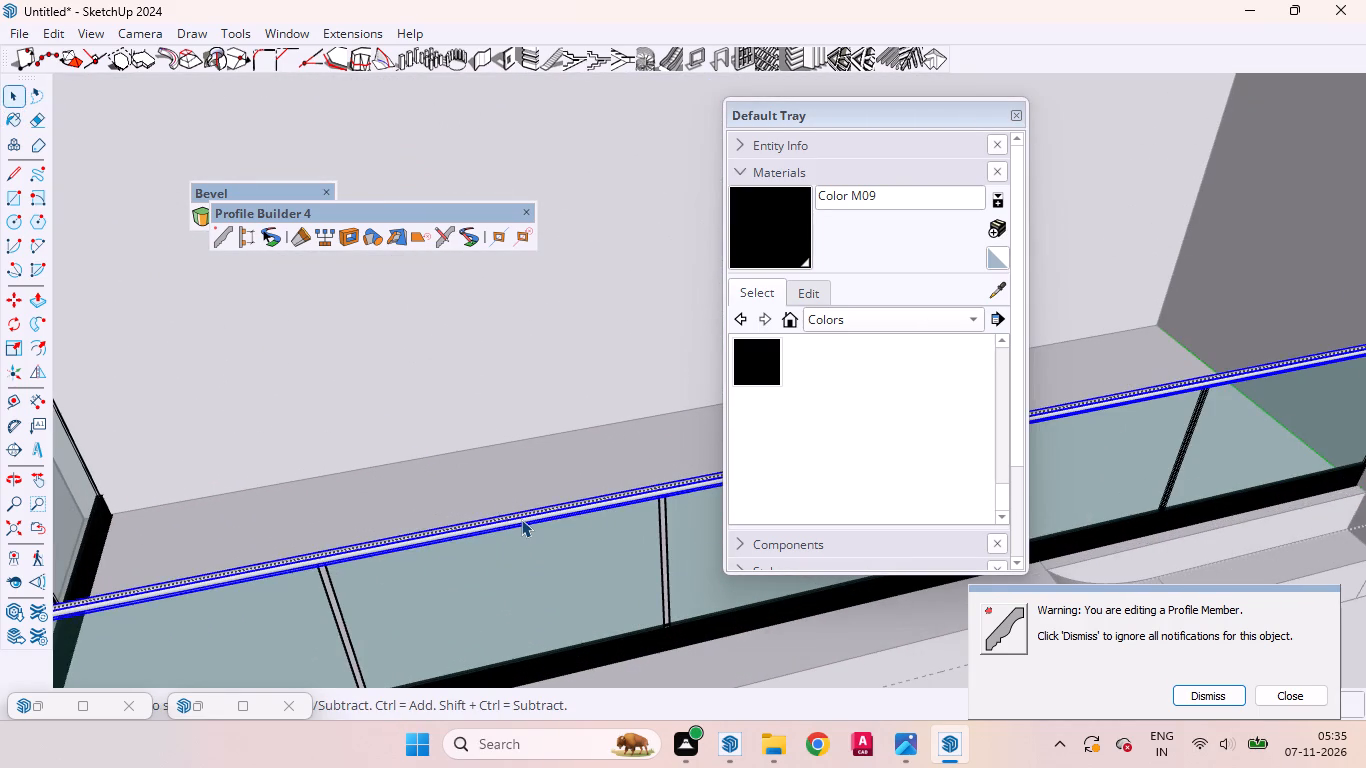
pyautogui.click(521, 519)
pyautogui.click(521, 519)
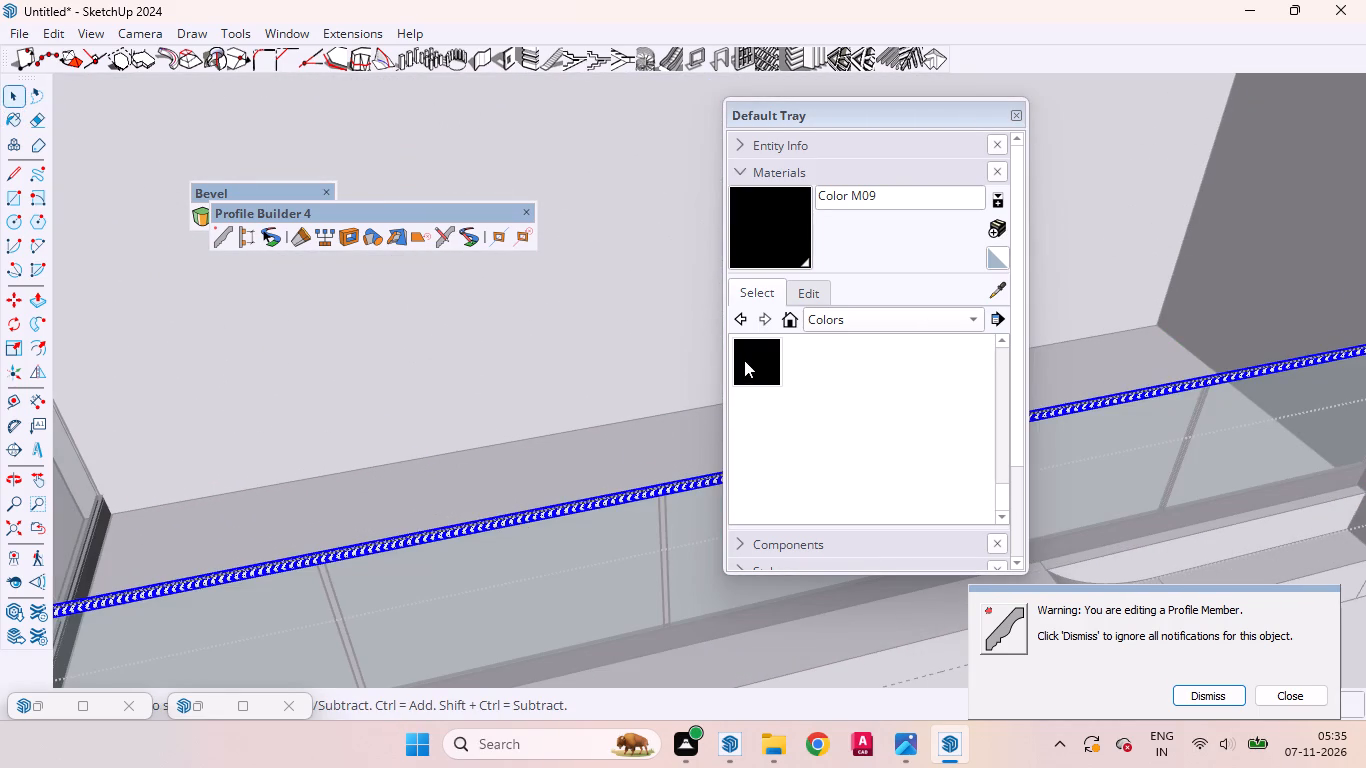
pyautogui.click(744, 360)
pyautogui.click(587, 510)
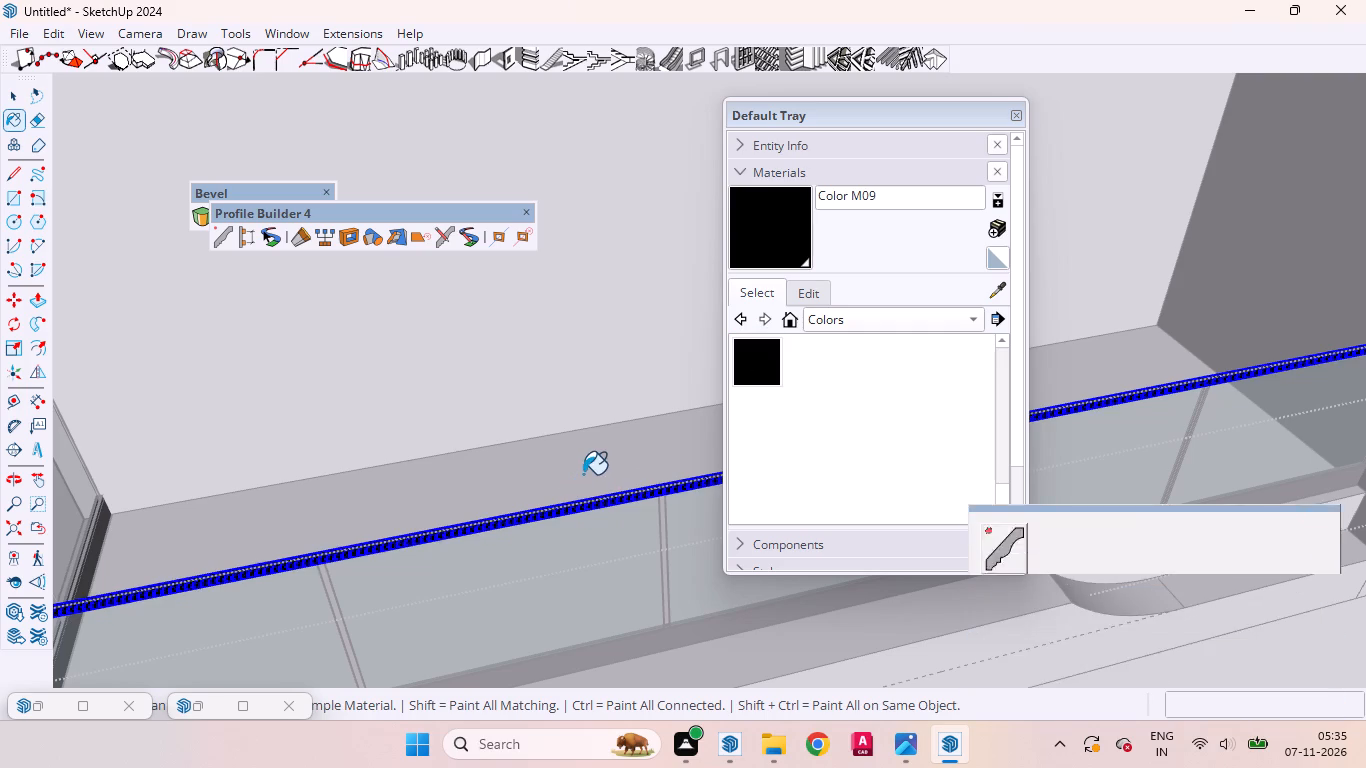
pyautogui.scroll(-7, 584, 474)
pyautogui.scroll(1, 593, 447)
pyautogui.scroll(-11, 593, 447)
pyautogui.press('space')
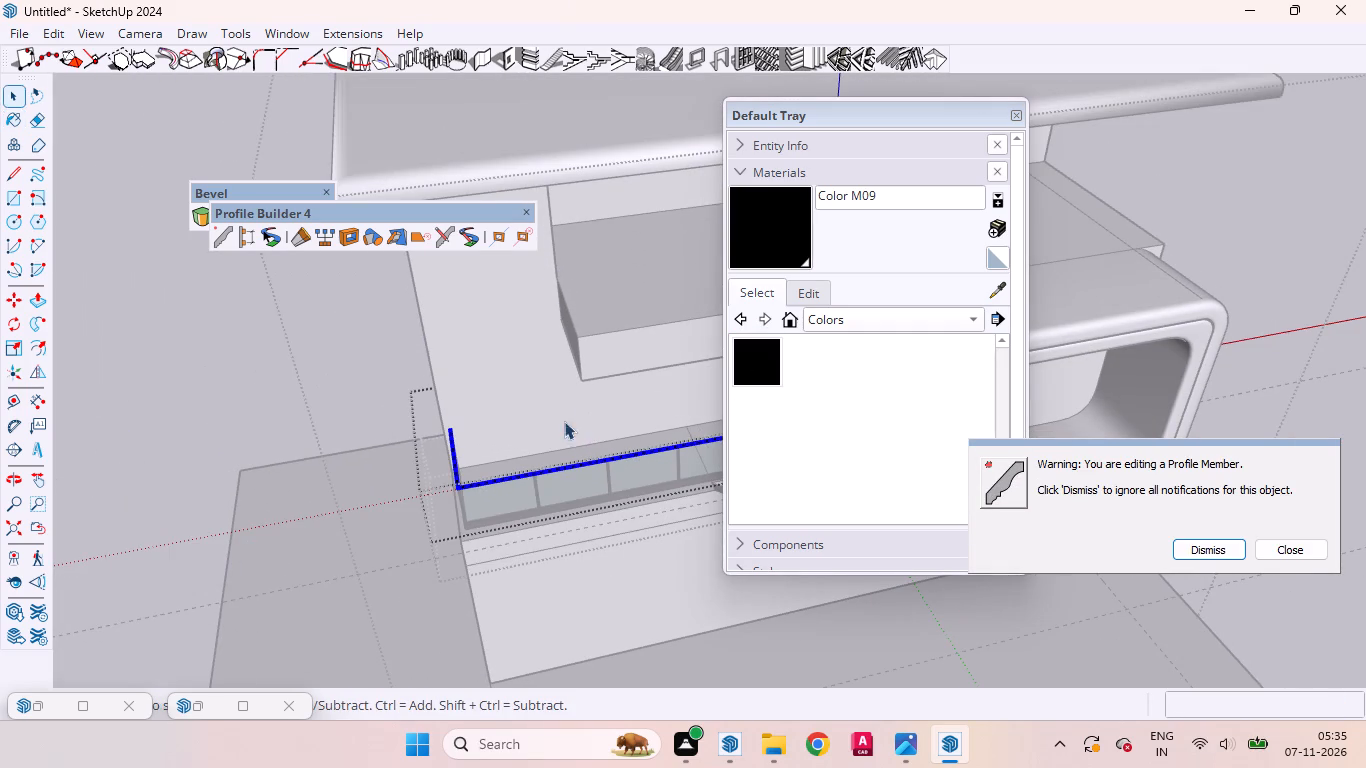
pyautogui.tripleClick(359, 379)
pyautogui.scroll(-6, 394, 381)
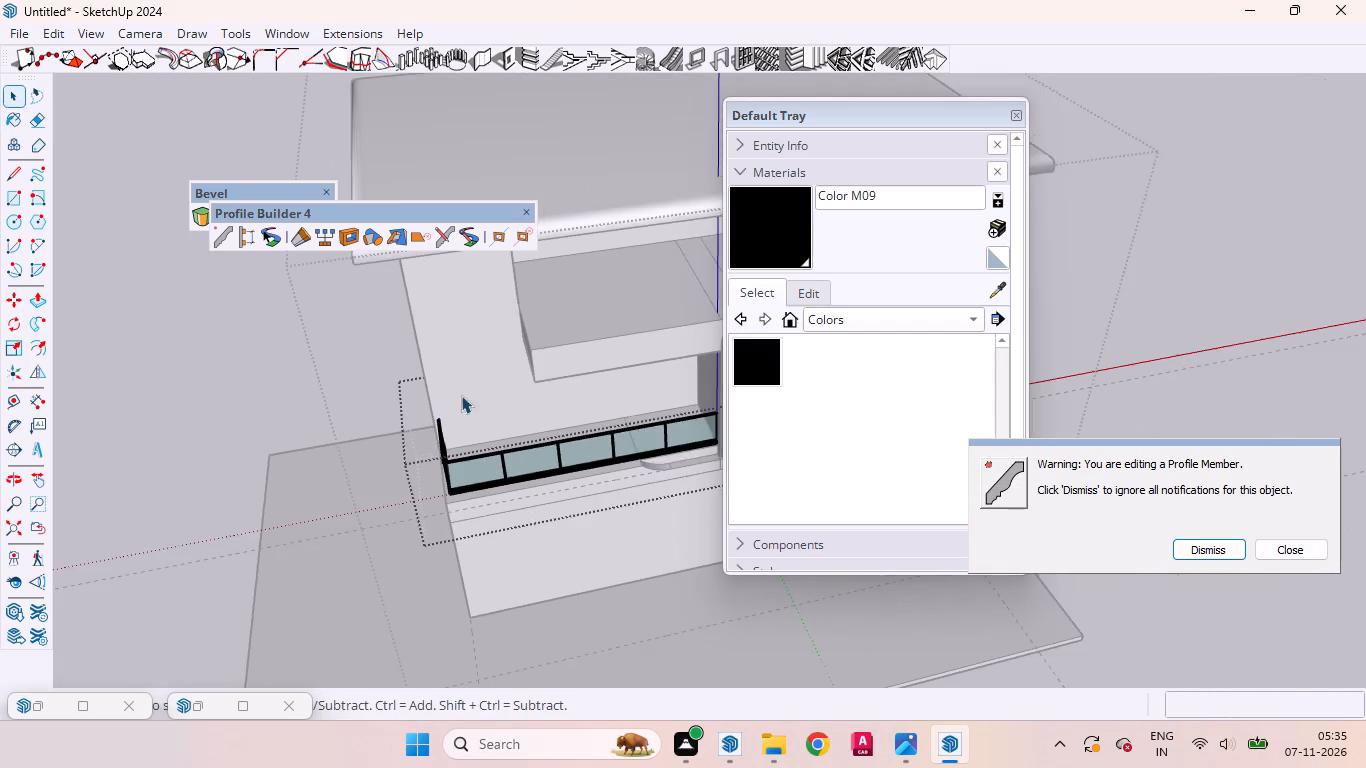
pyautogui.scroll(-6, 461, 395)
pyautogui.tripleClick(305, 443)
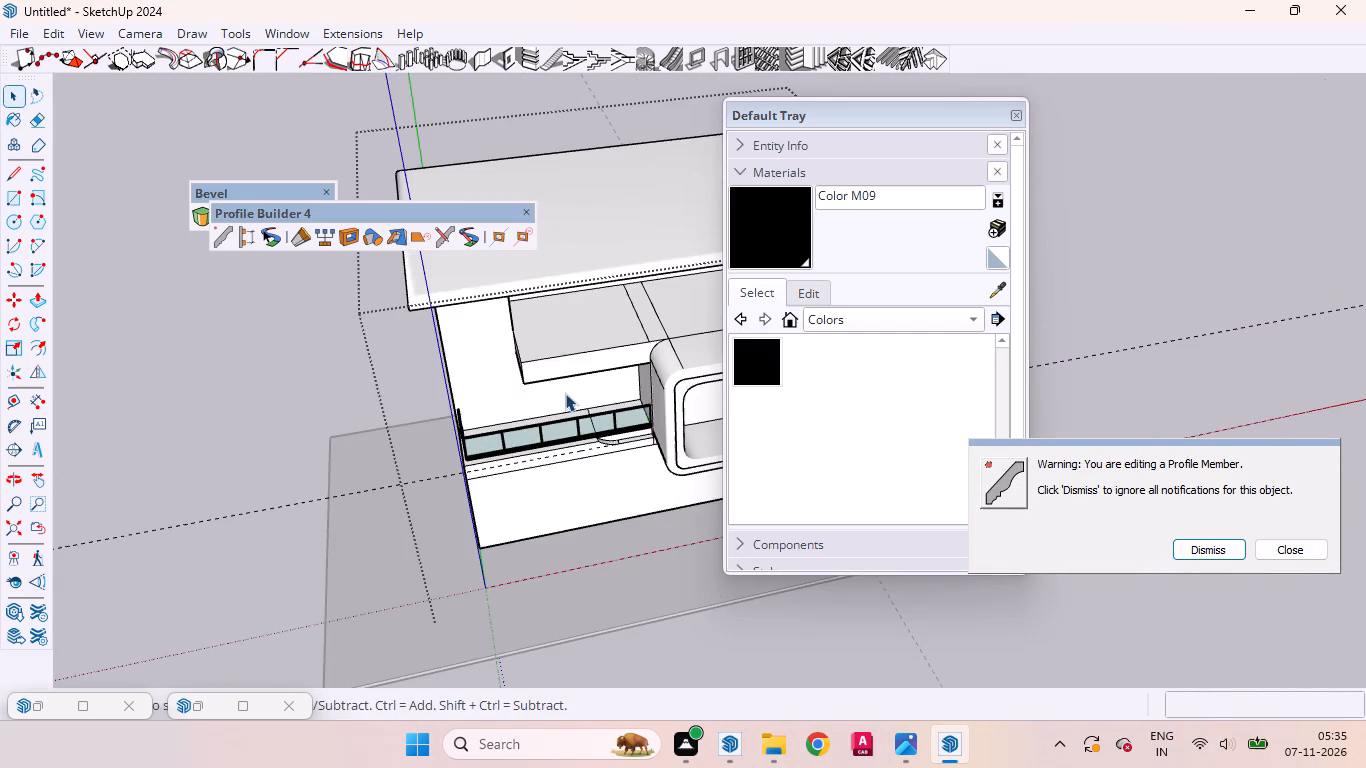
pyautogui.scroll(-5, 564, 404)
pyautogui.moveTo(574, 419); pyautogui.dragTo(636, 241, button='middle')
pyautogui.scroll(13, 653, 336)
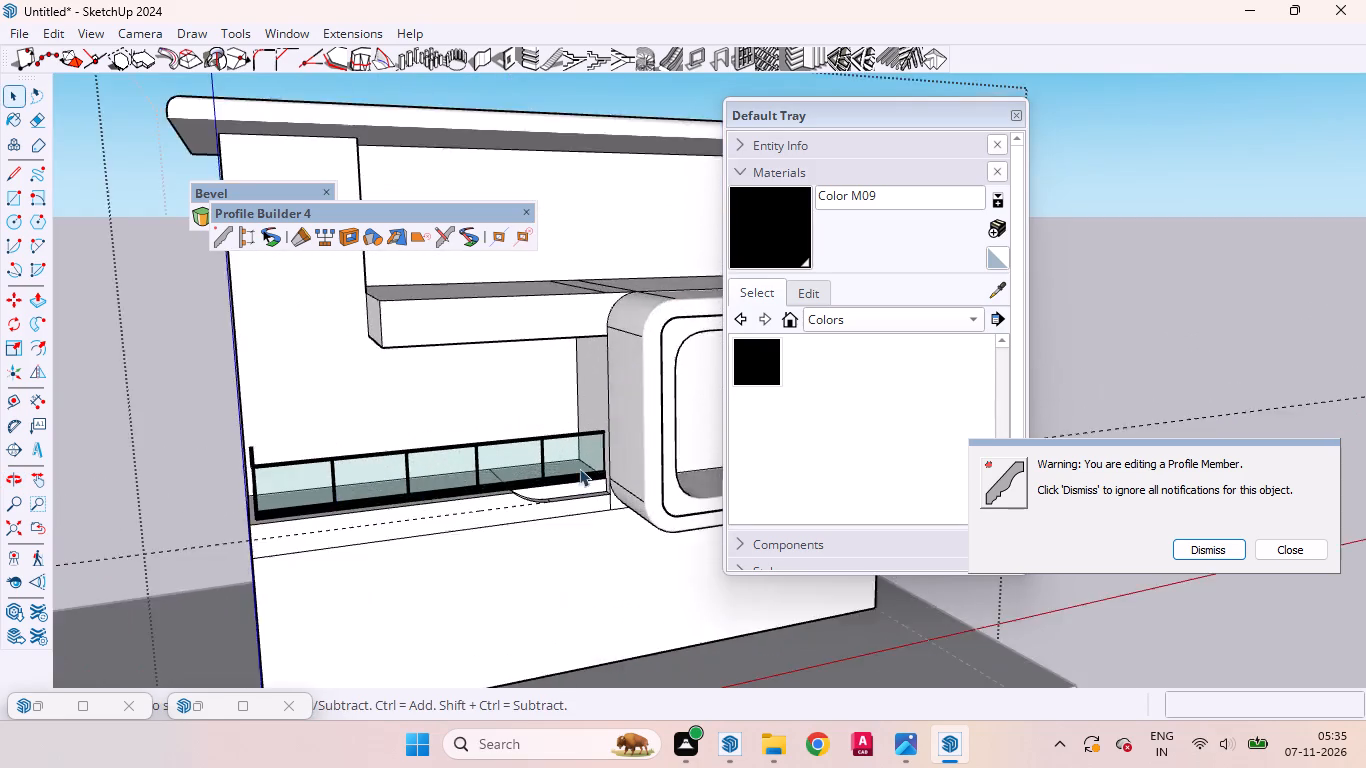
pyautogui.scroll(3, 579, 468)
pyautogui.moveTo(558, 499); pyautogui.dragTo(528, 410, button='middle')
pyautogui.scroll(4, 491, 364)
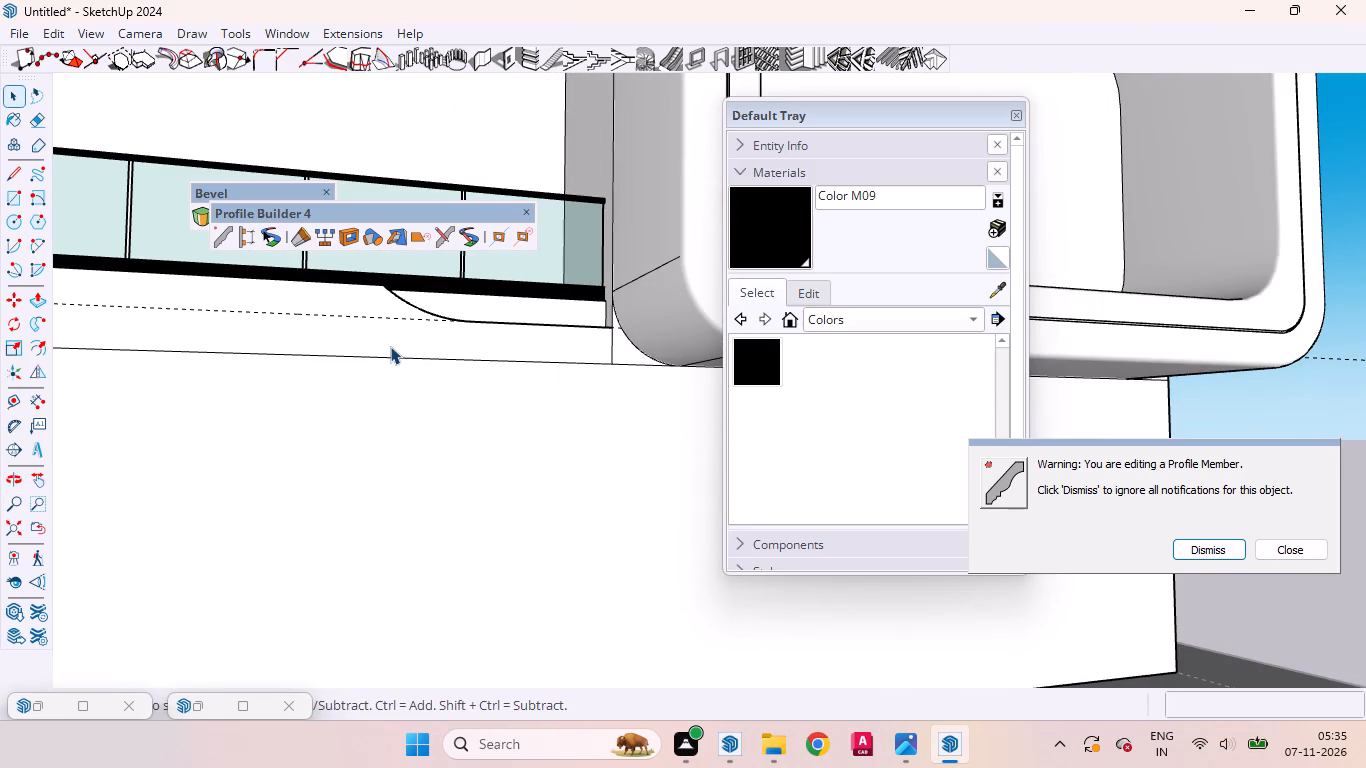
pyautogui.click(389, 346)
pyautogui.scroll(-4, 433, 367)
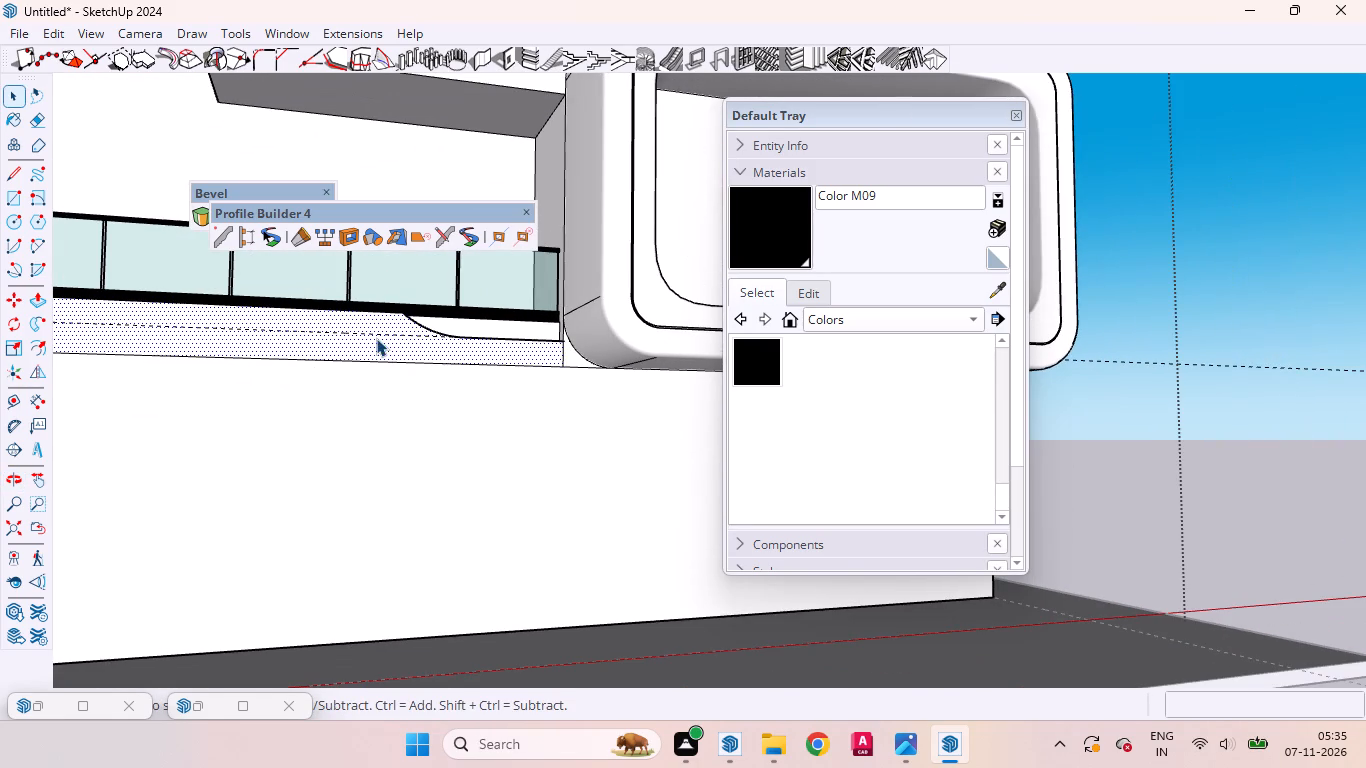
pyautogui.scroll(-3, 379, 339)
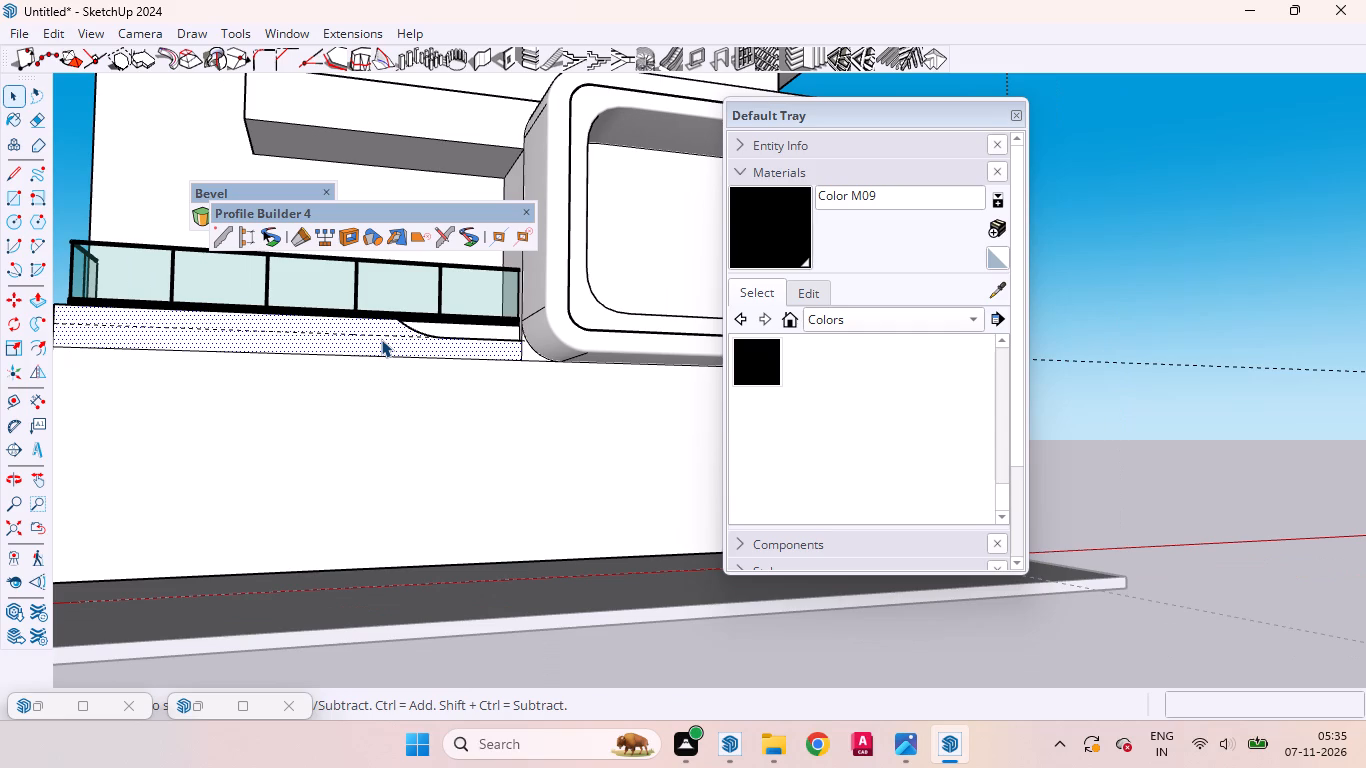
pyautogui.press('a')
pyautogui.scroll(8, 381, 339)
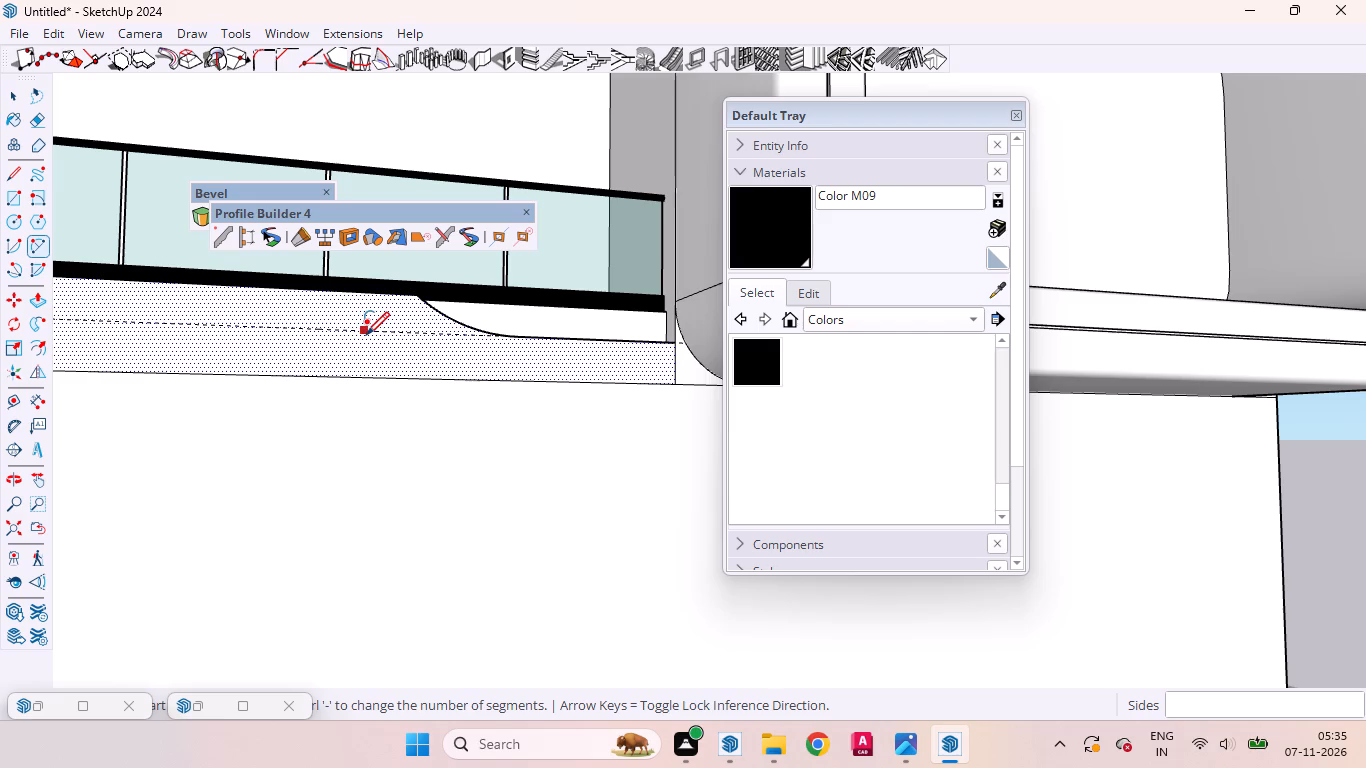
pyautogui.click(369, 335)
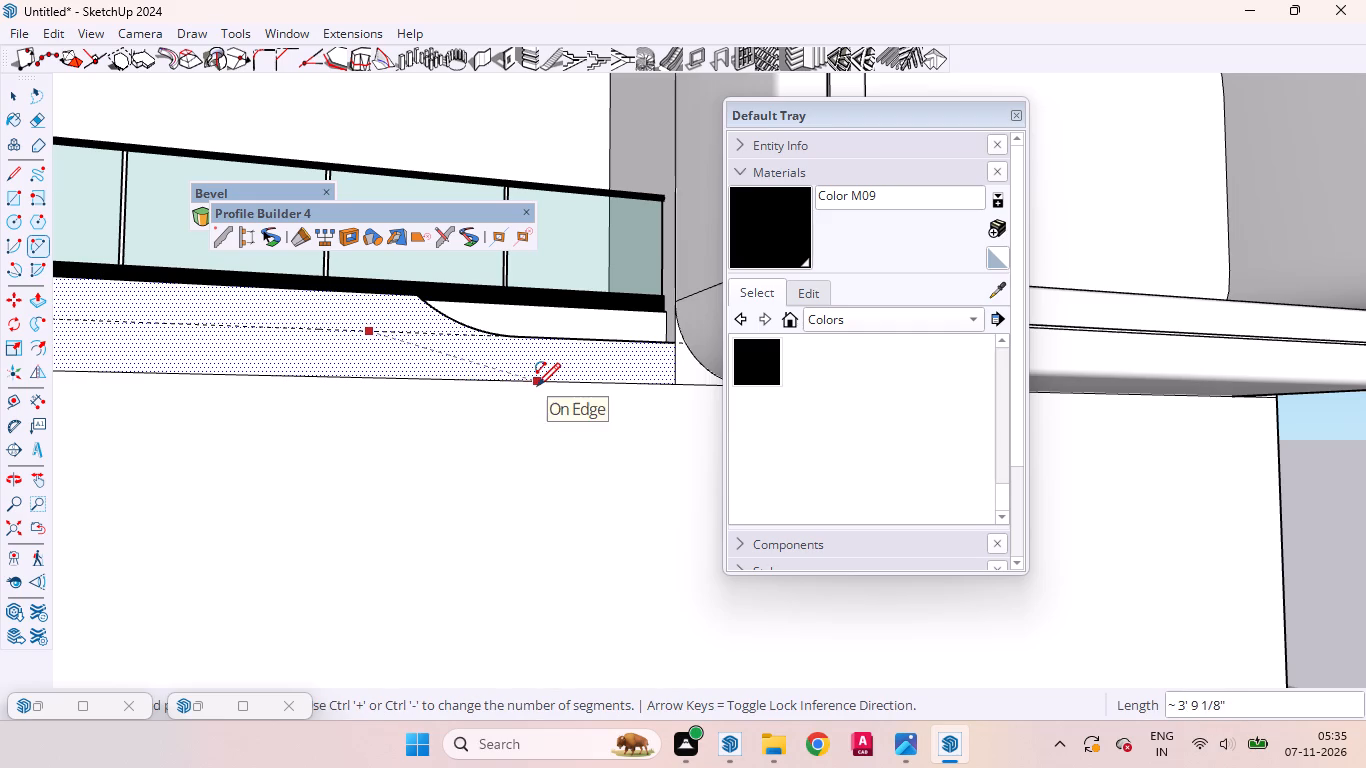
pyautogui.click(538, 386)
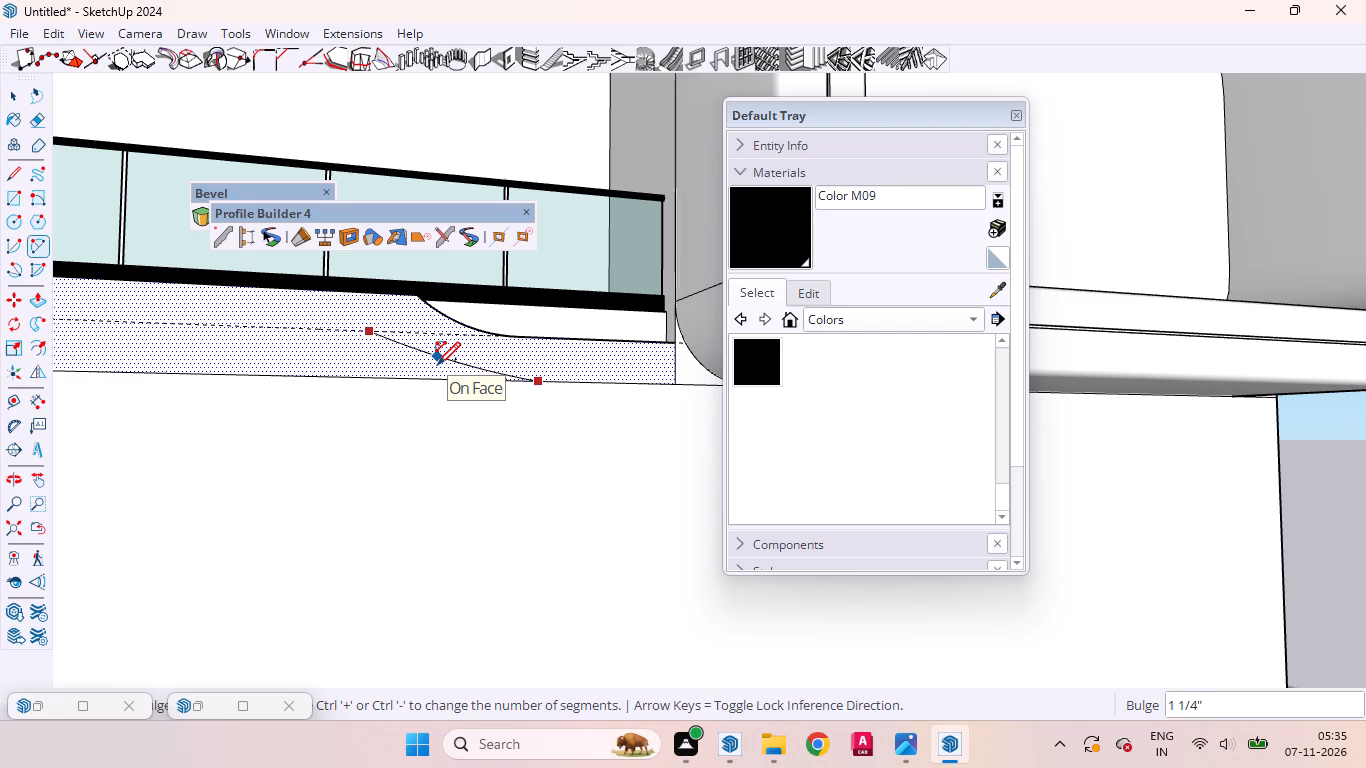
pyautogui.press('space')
# Draw a two-point arc on the ledge's front face, from the guide line down to the bottom edge, tangent with about 3 1/16" bulge.
pyautogui.press('a')
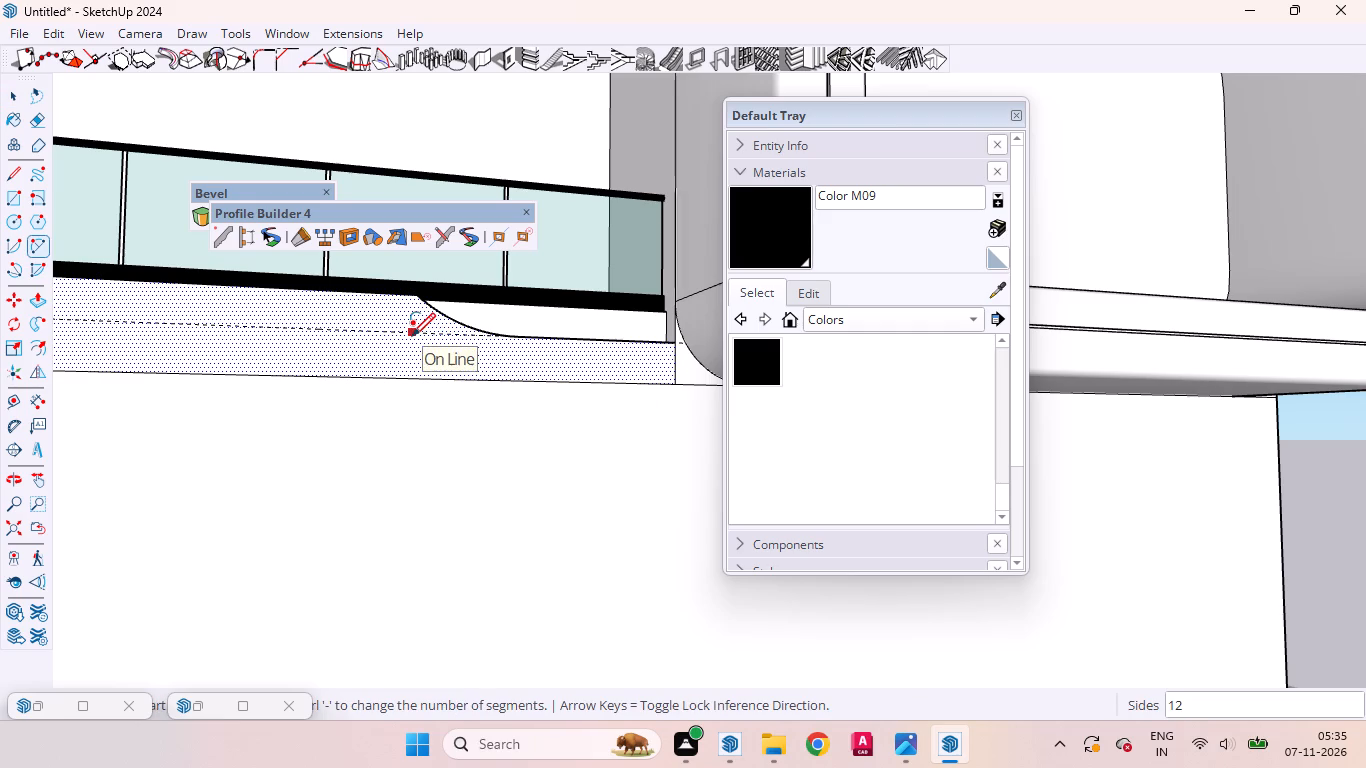
pyautogui.click(412, 336)
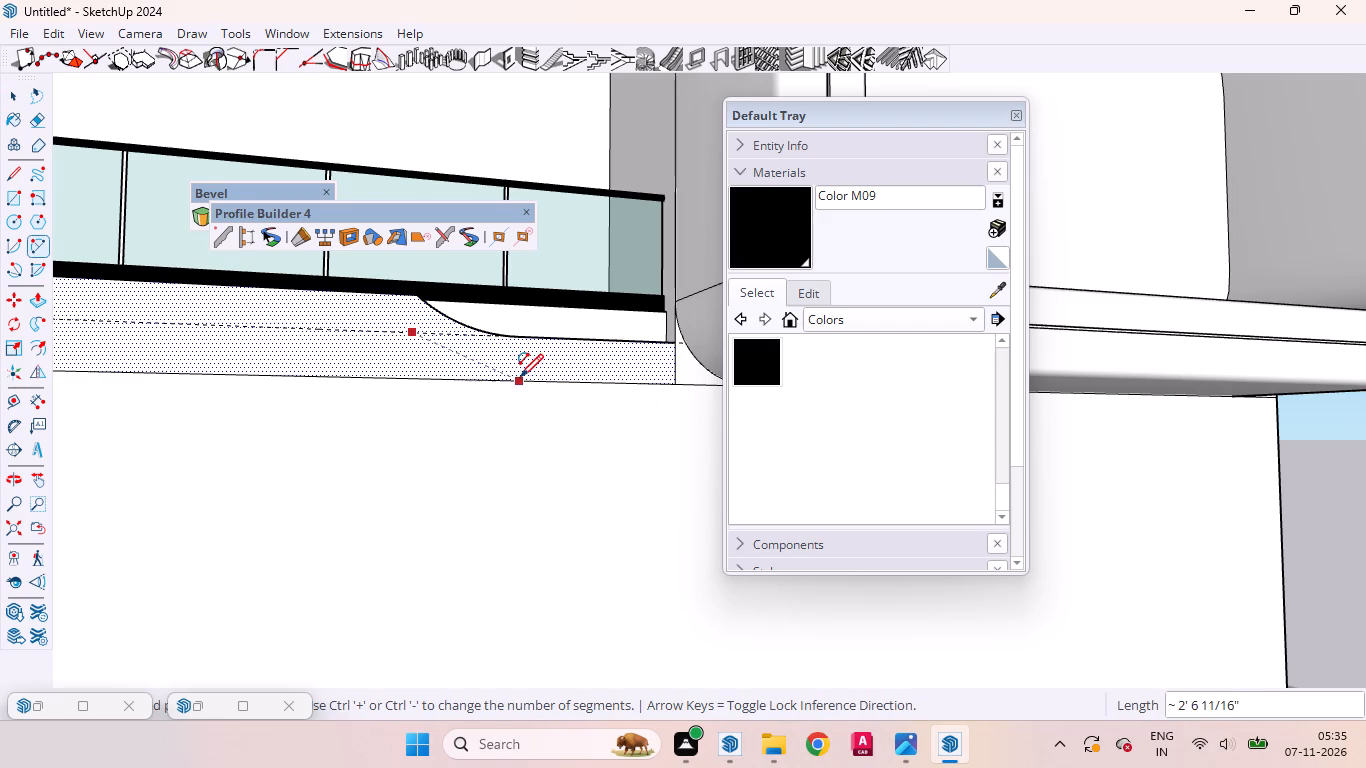
pyautogui.click(539, 384)
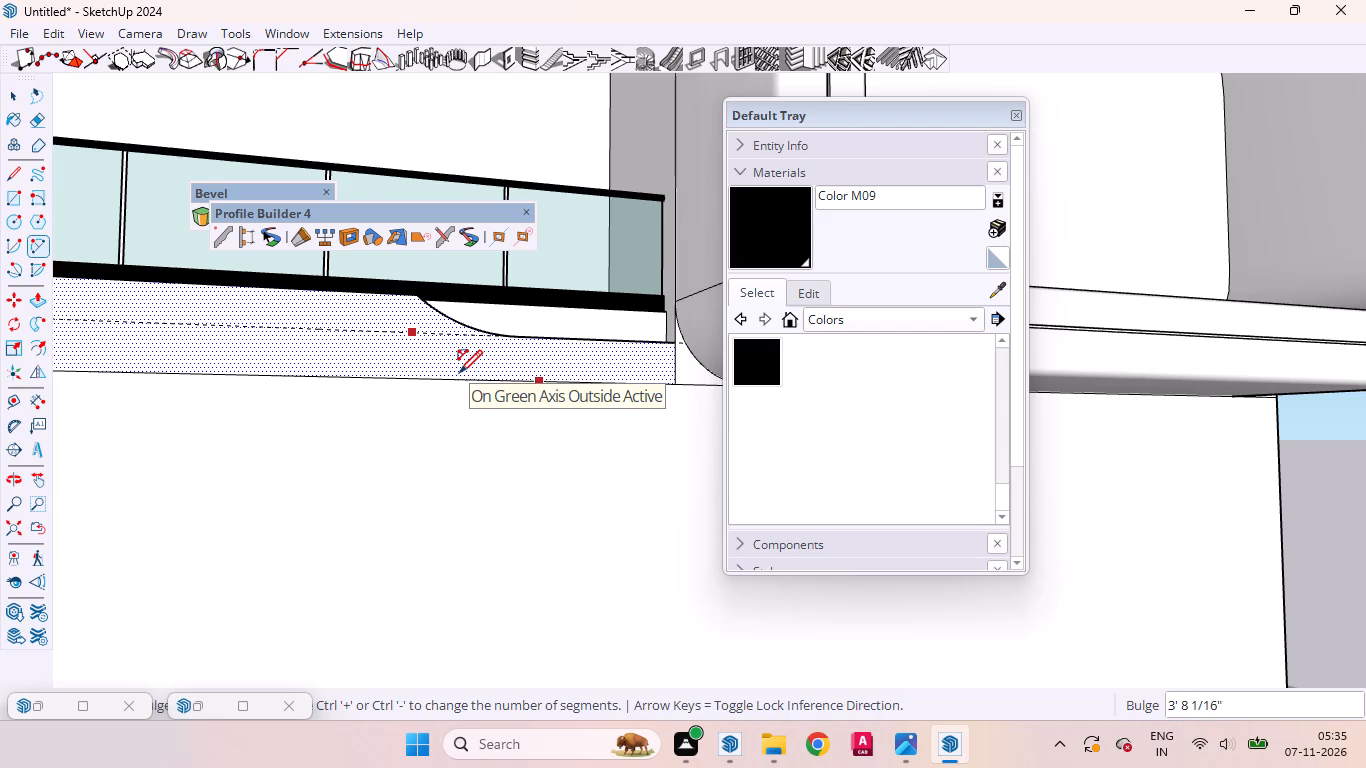
pyautogui.scroll(5, 459, 373)
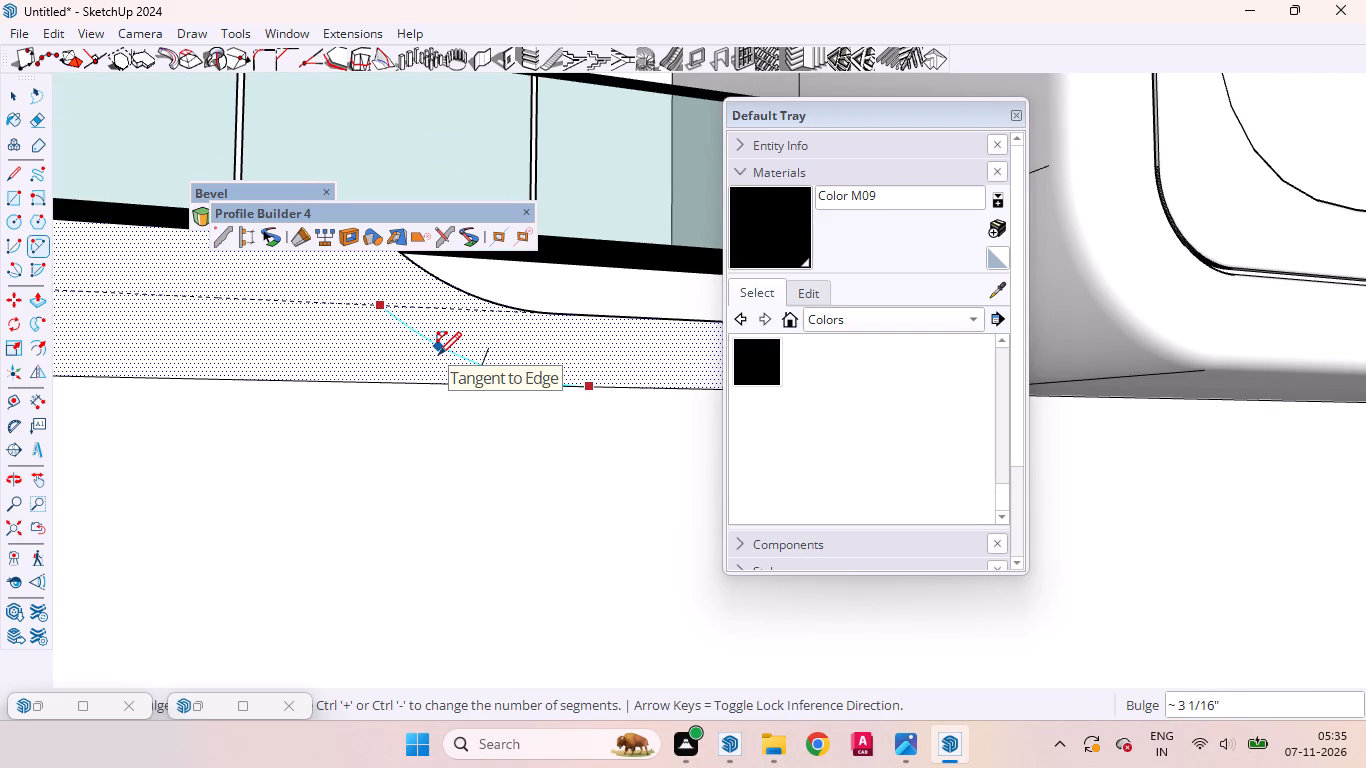
pyautogui.click(438, 355)
pyautogui.scroll(-9, 532, 419)
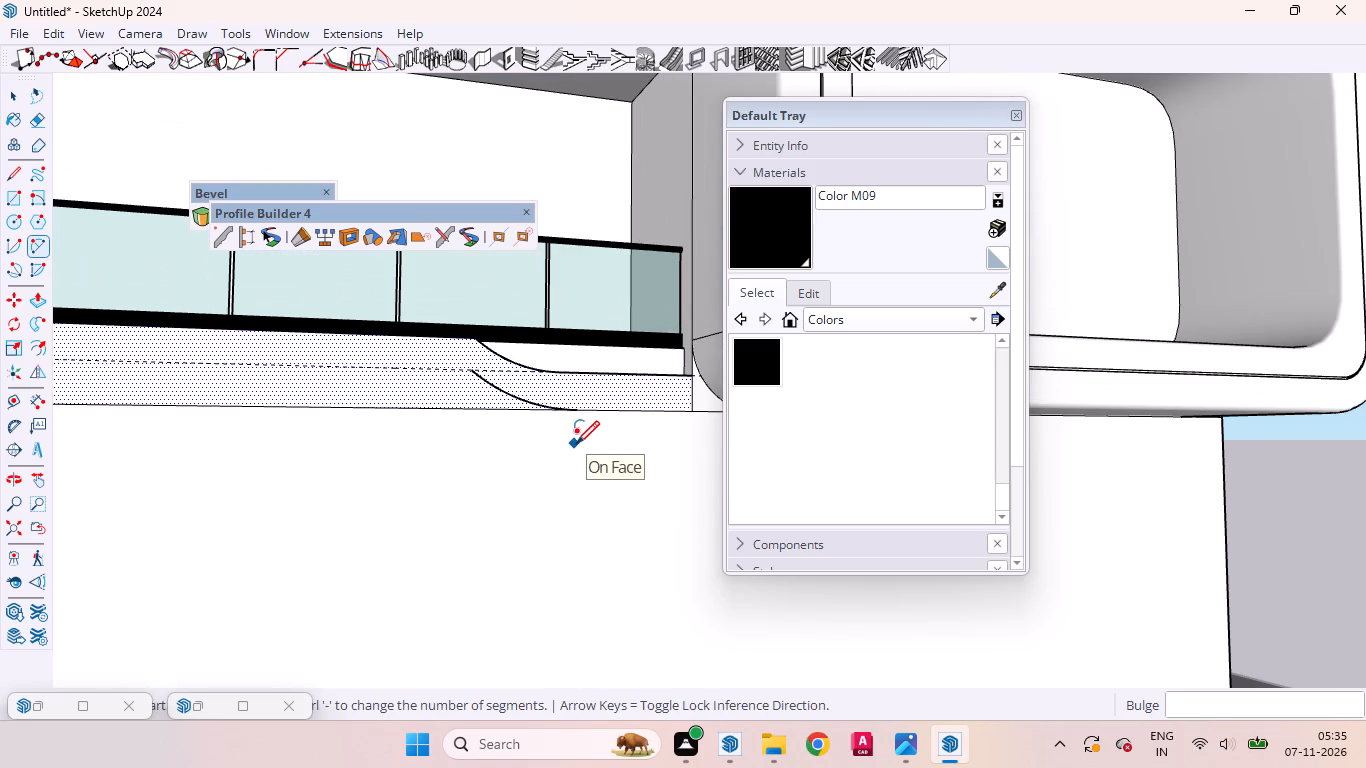
# Draw a straight line about 14' long from the arc's upper end along the guide to the ledge's far end.
pyautogui.press('l')
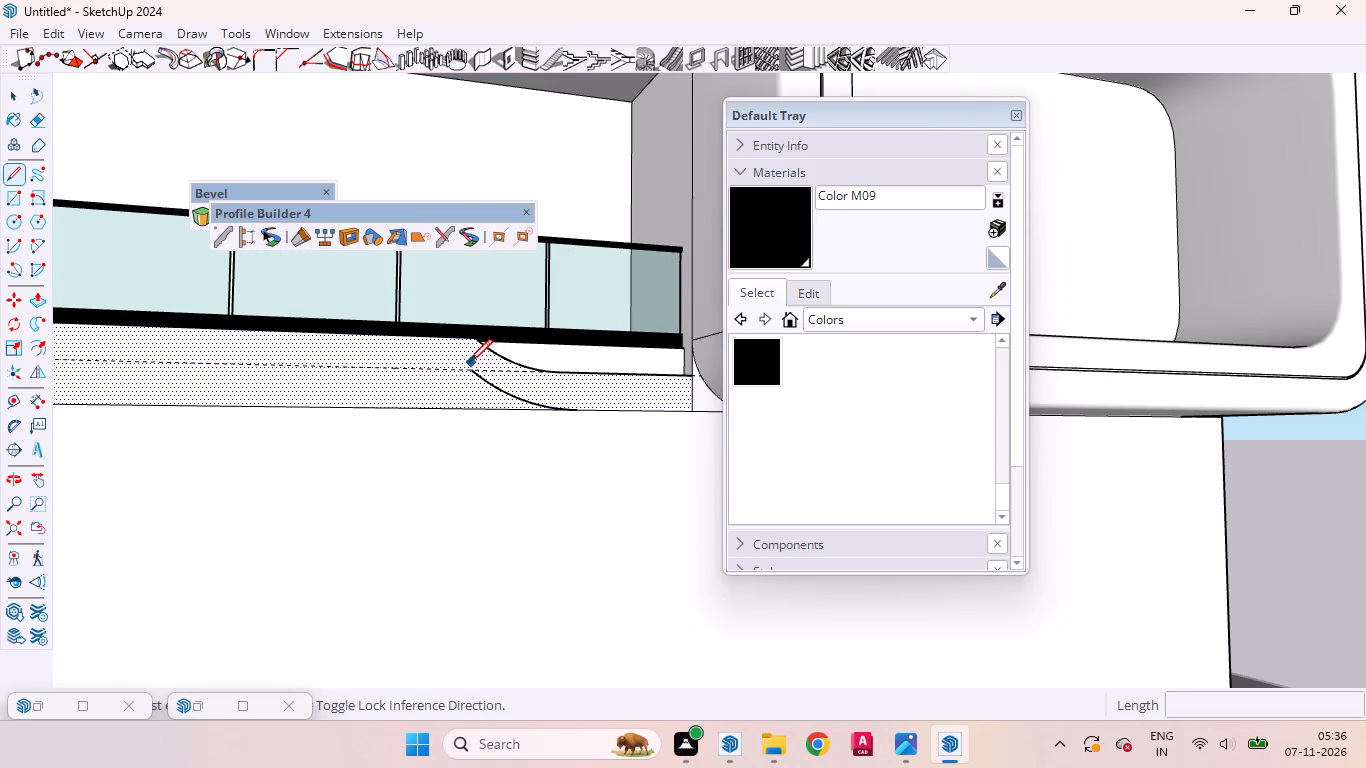
pyautogui.click(476, 369)
pyautogui.scroll(-4, 460, 380)
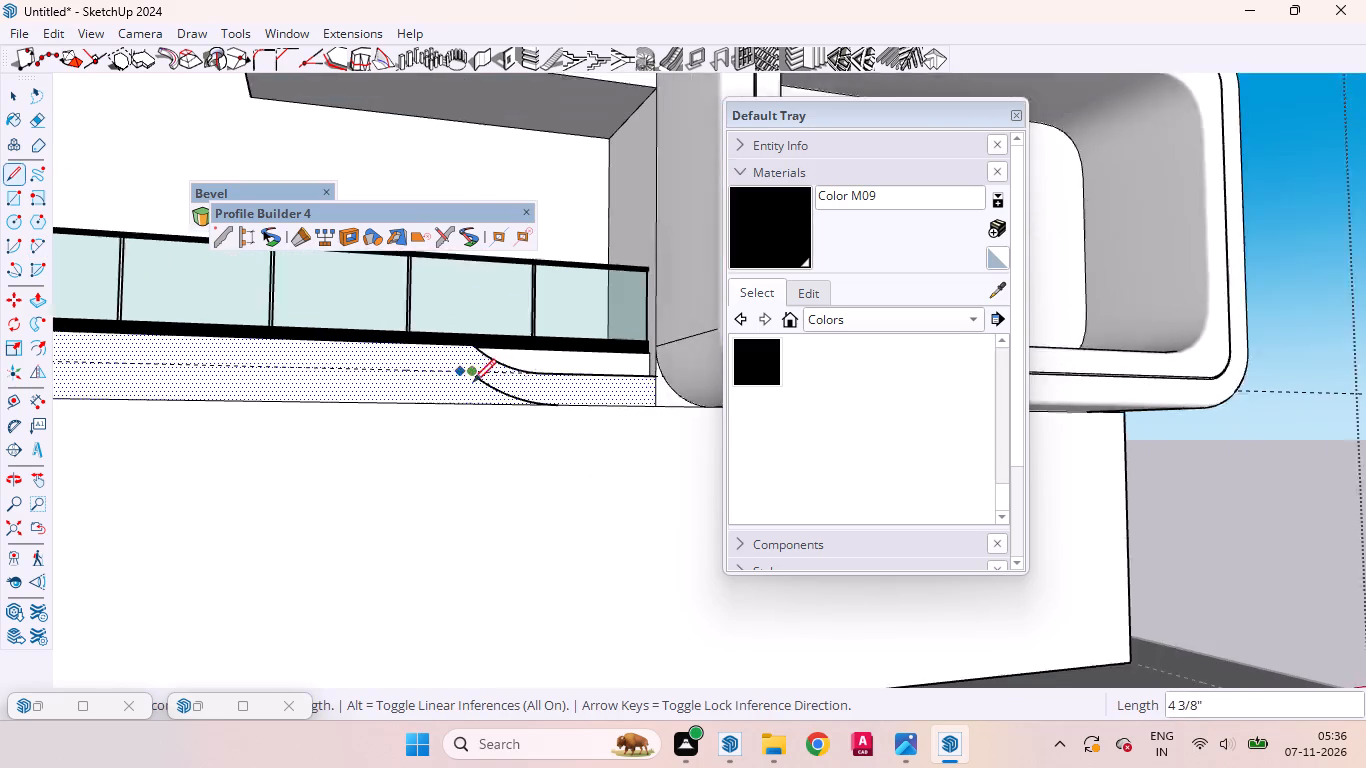
pyautogui.scroll(-6, 473, 382)
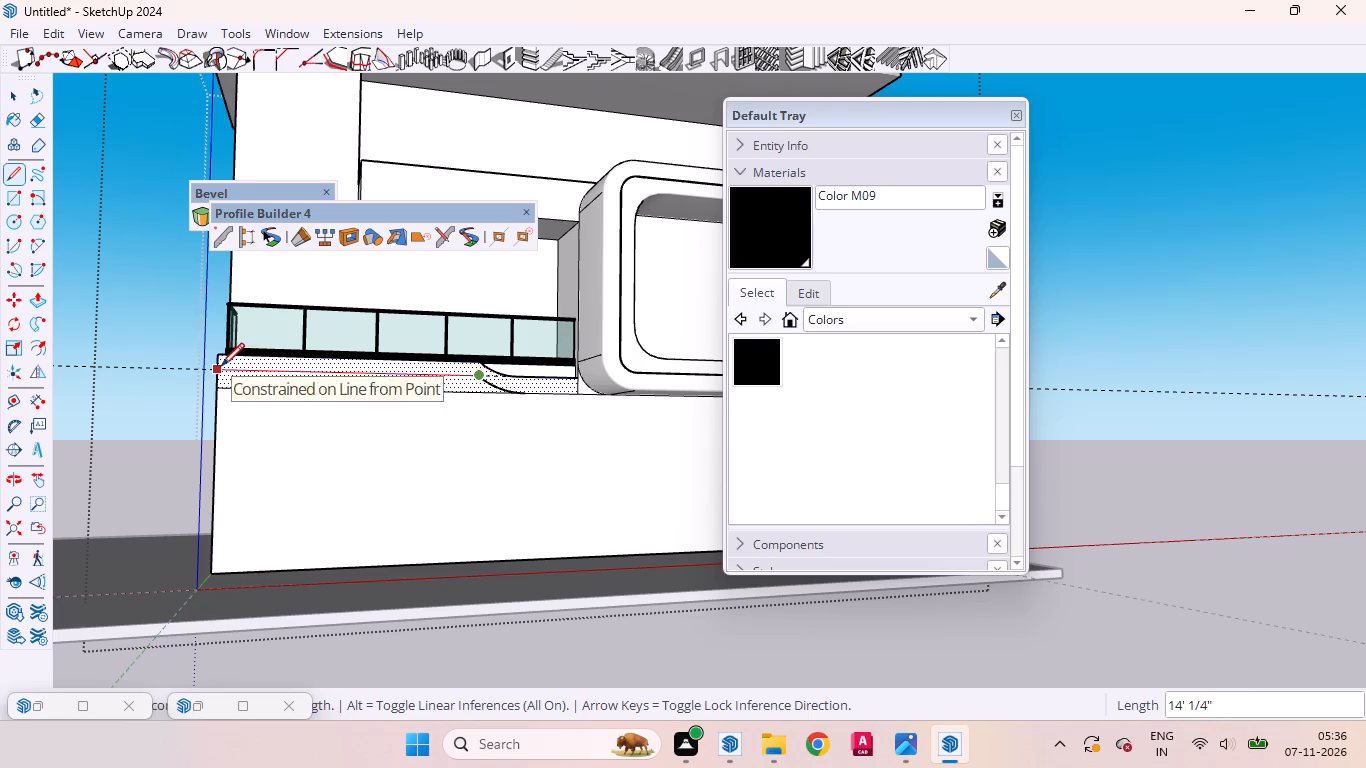
pyautogui.click(220, 366)
pyautogui.press('space')
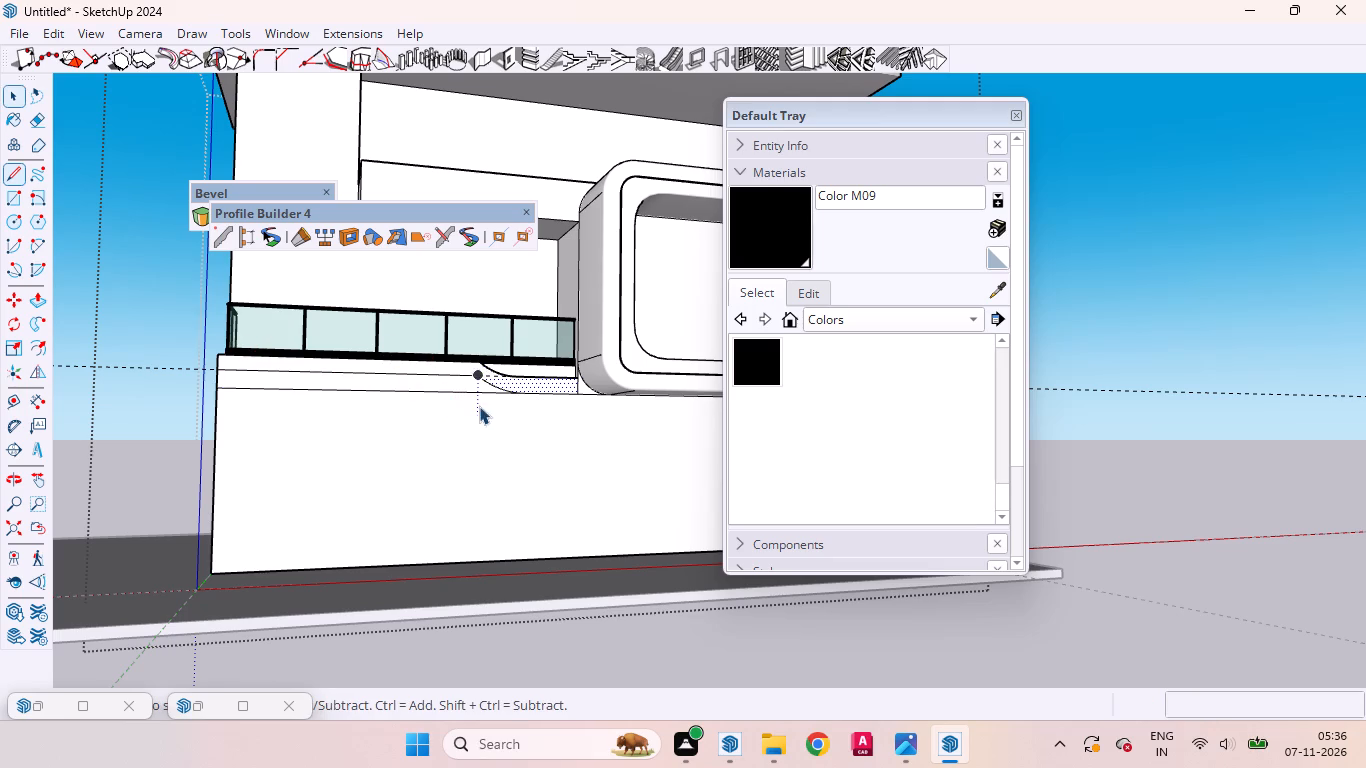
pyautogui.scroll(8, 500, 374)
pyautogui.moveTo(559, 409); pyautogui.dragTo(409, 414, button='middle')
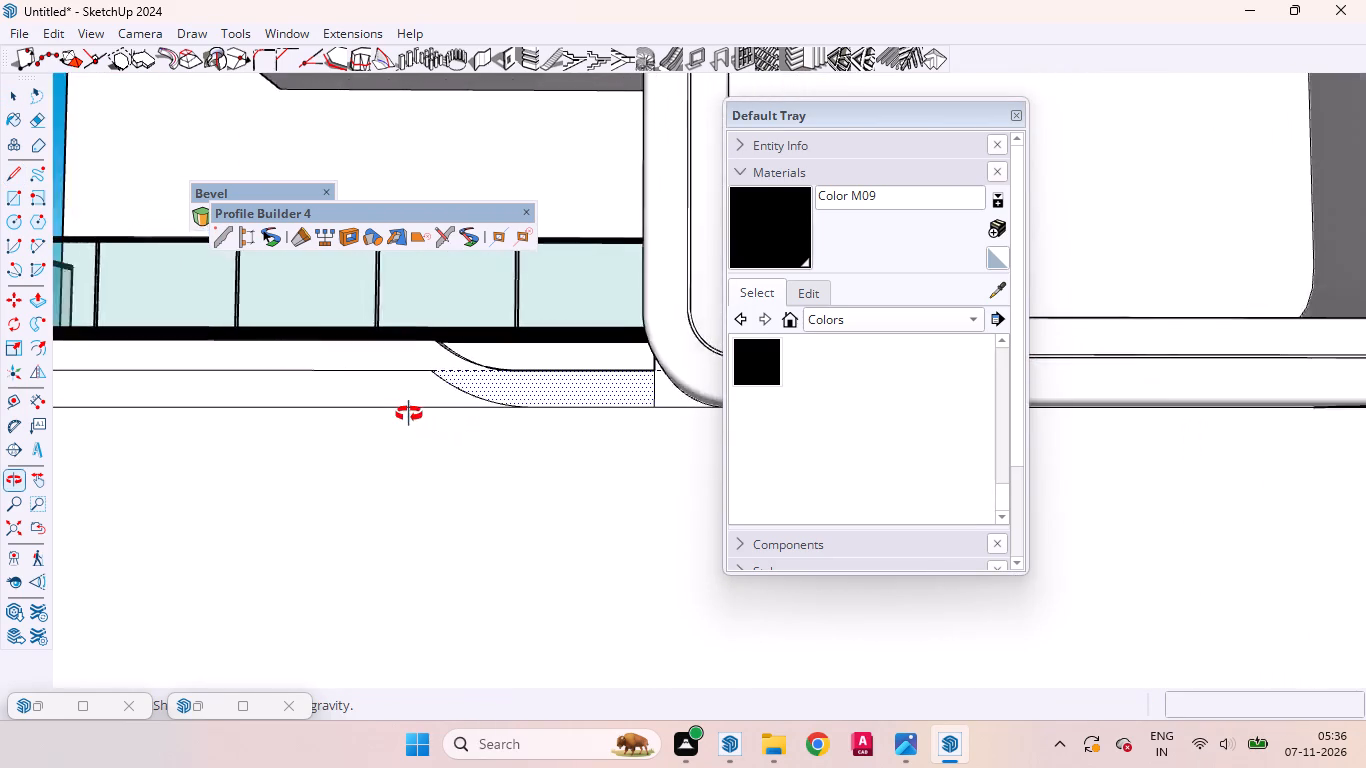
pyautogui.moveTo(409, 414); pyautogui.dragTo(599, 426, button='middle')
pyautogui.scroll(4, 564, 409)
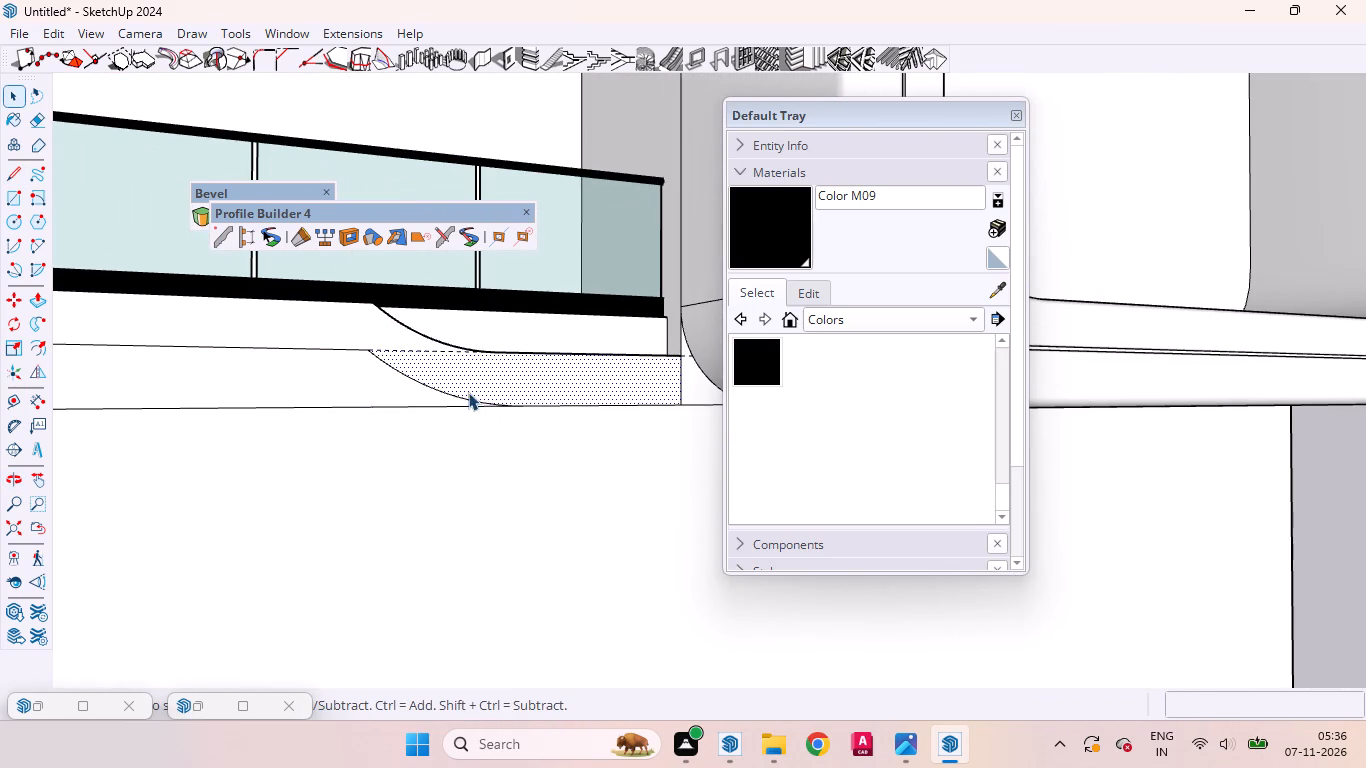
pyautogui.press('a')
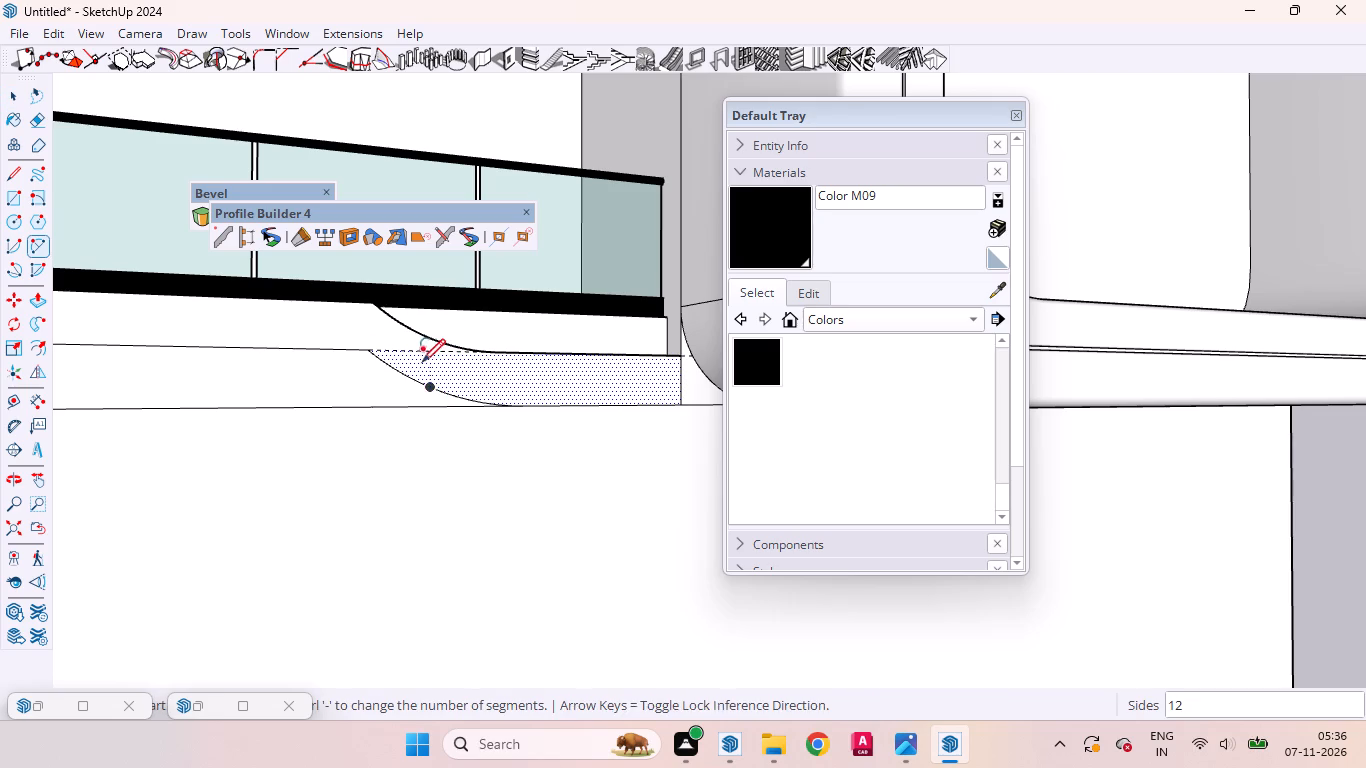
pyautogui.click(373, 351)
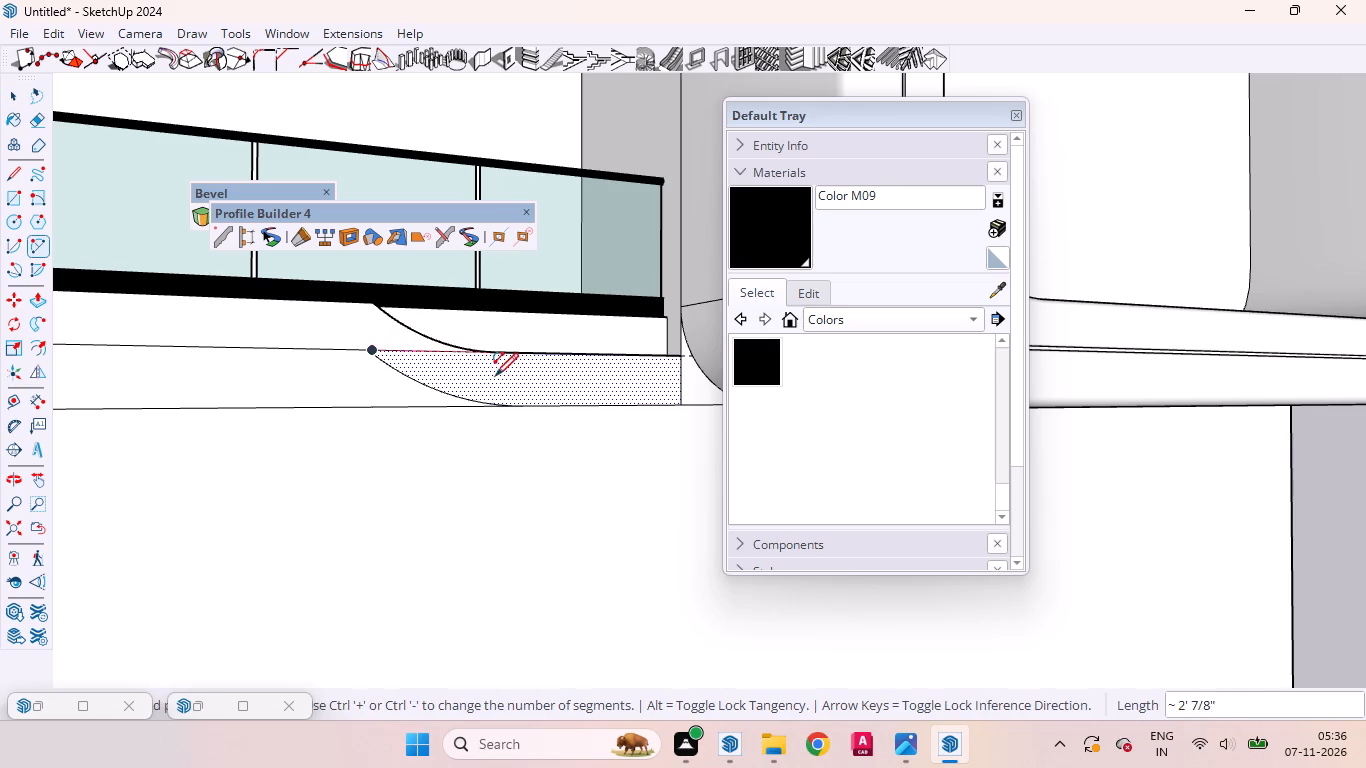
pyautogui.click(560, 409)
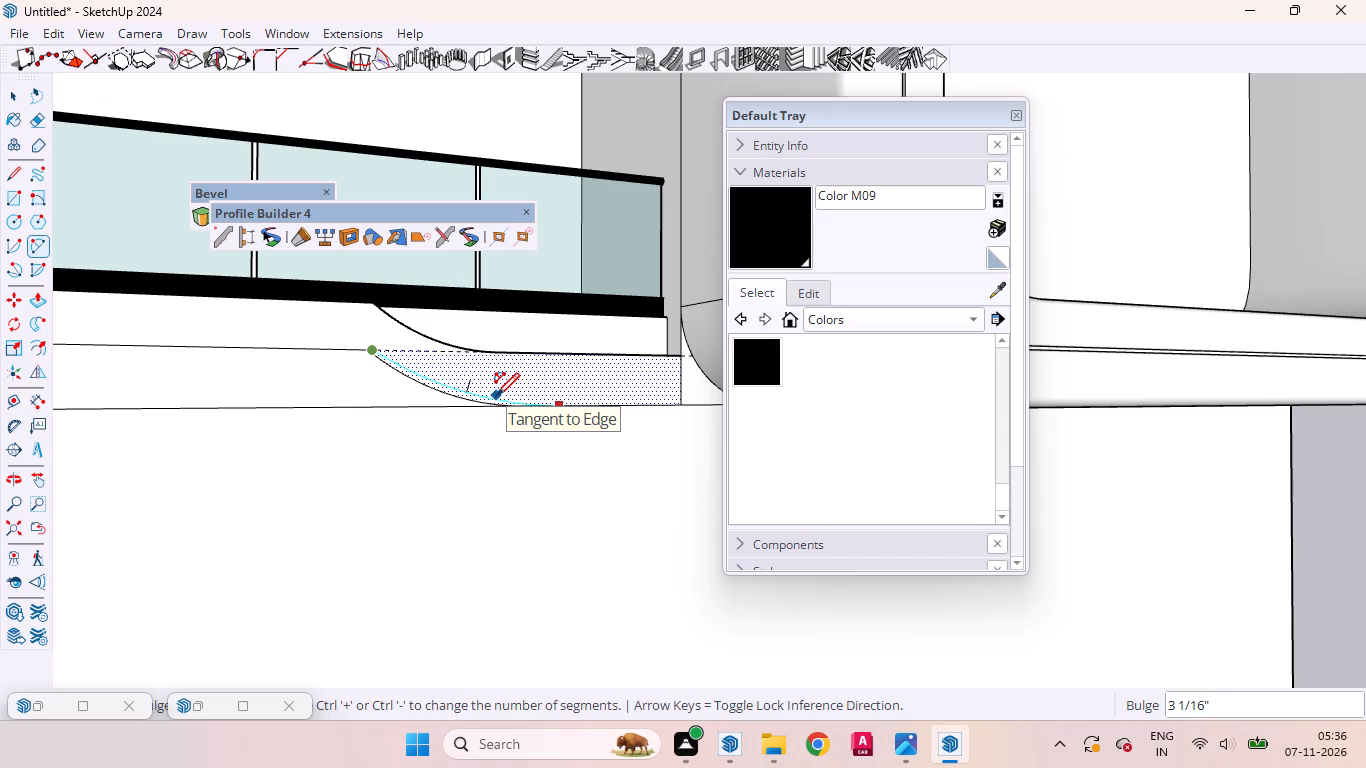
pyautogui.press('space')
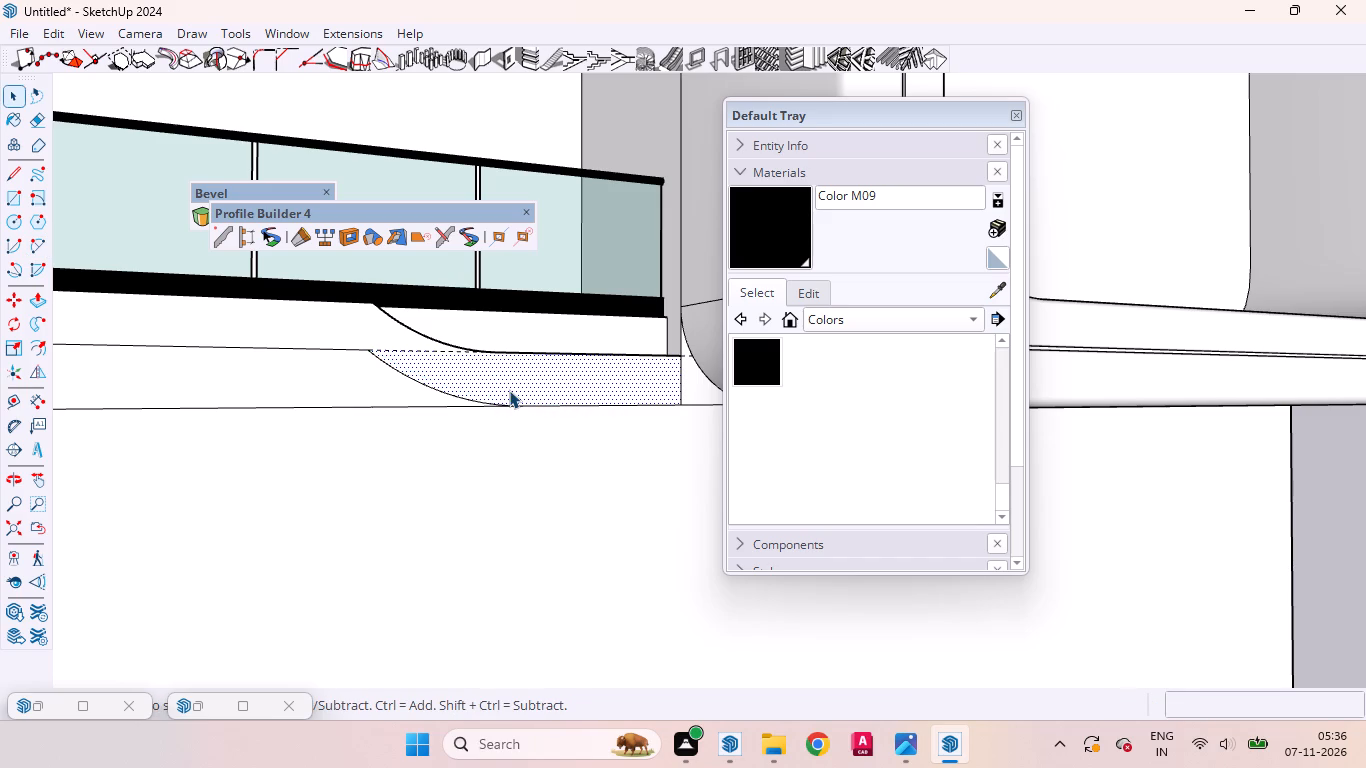
# Draw a horizontal line about 4' 6 1/4" long from the lower part of the arc to the face's vertical edge near the rounded frame.
pyautogui.press('l')
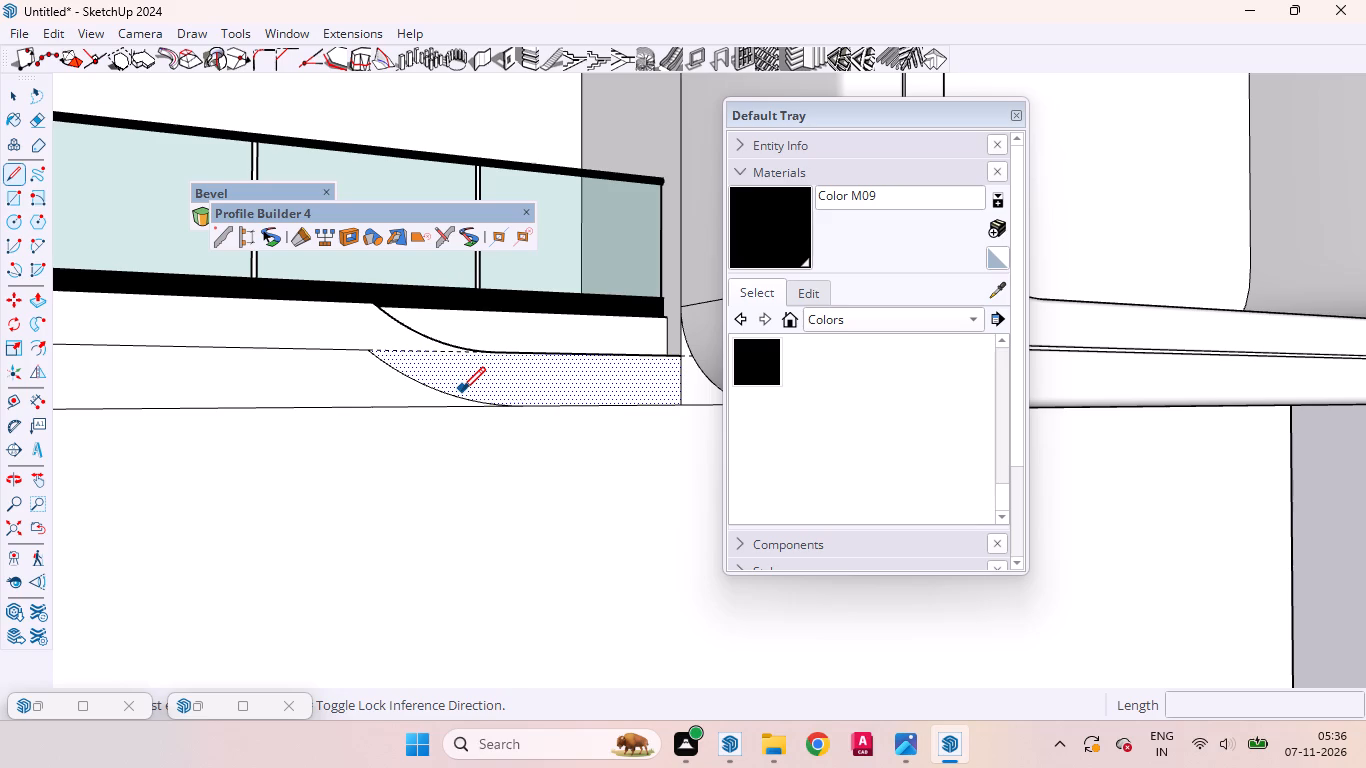
pyautogui.click(463, 394)
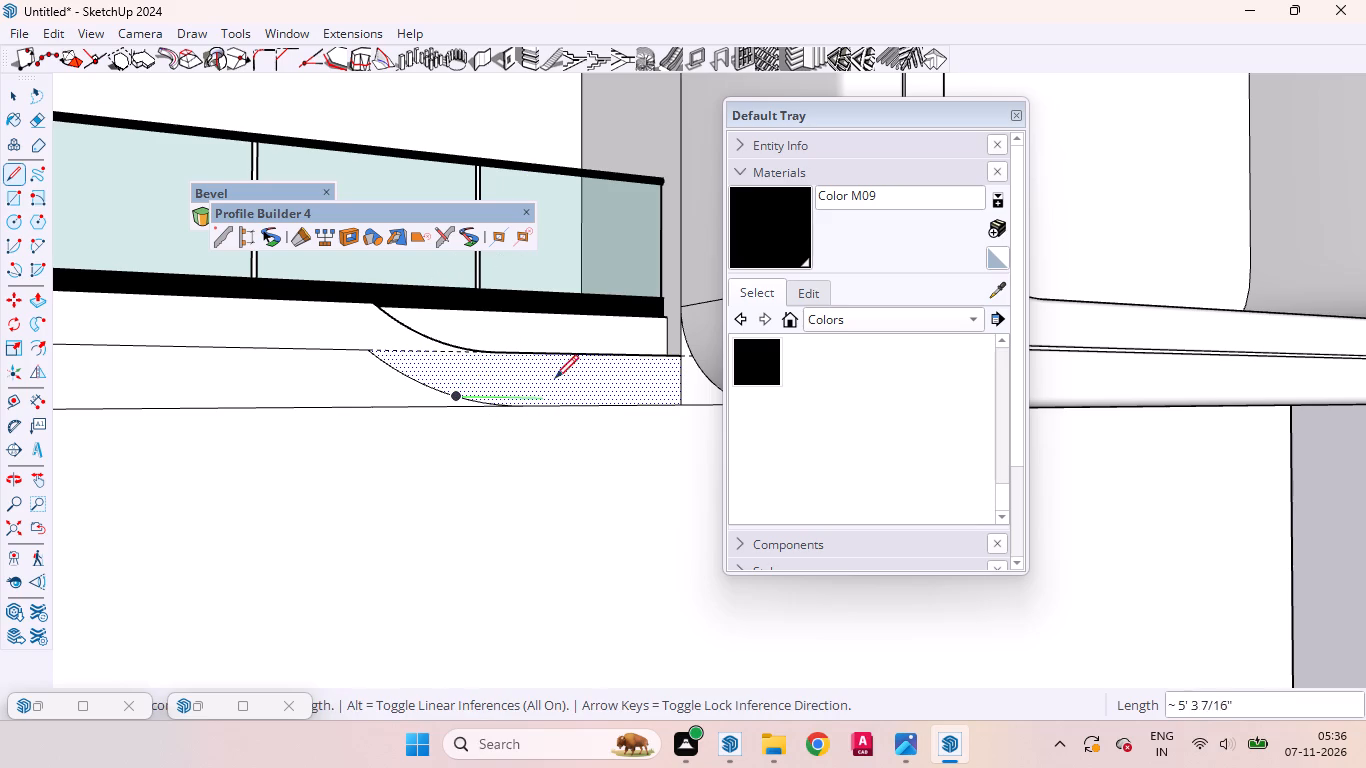
pyautogui.click(680, 395)
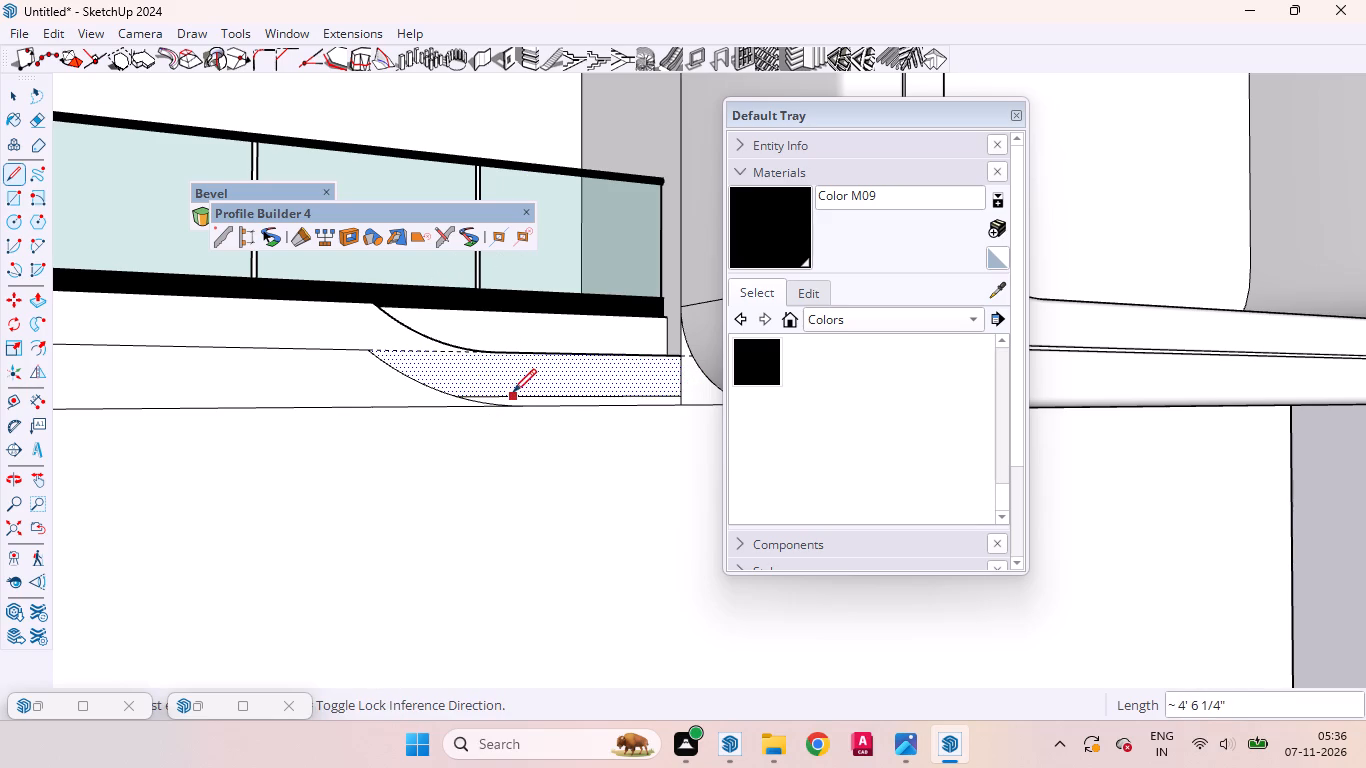
pyautogui.press('space')
# Draw a second arc inside the first, from near its upper end to the new horizontal line, with a bulge of about 2 1/2".
pyautogui.press('a')
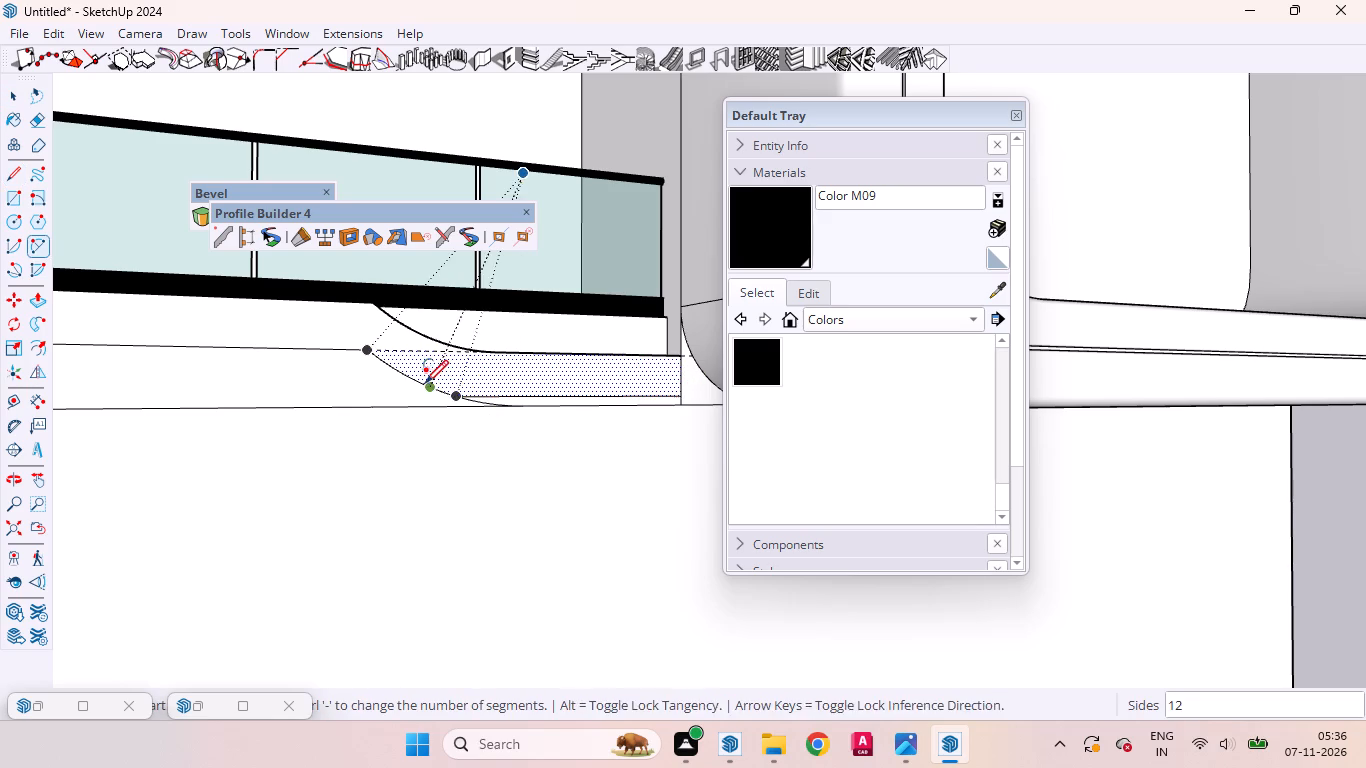
pyautogui.click(380, 349)
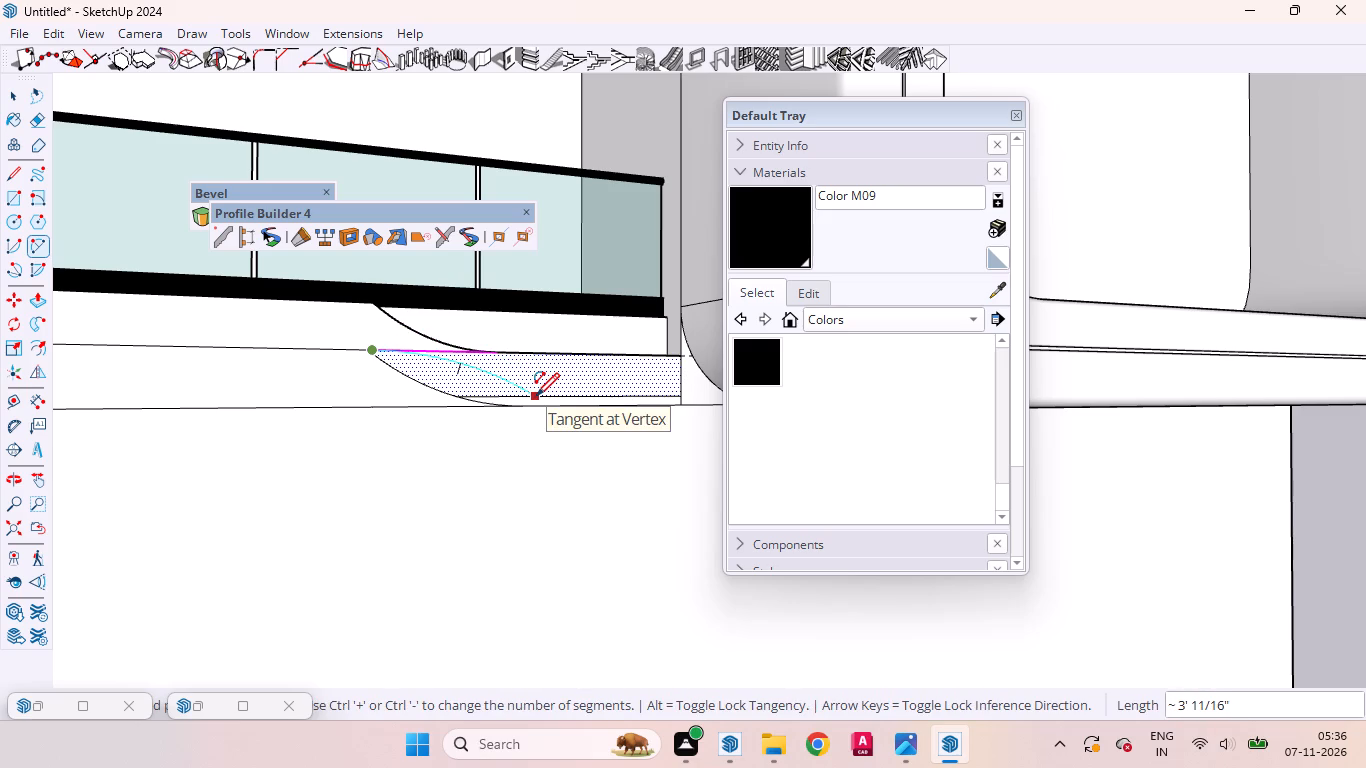
pyautogui.click(536, 396)
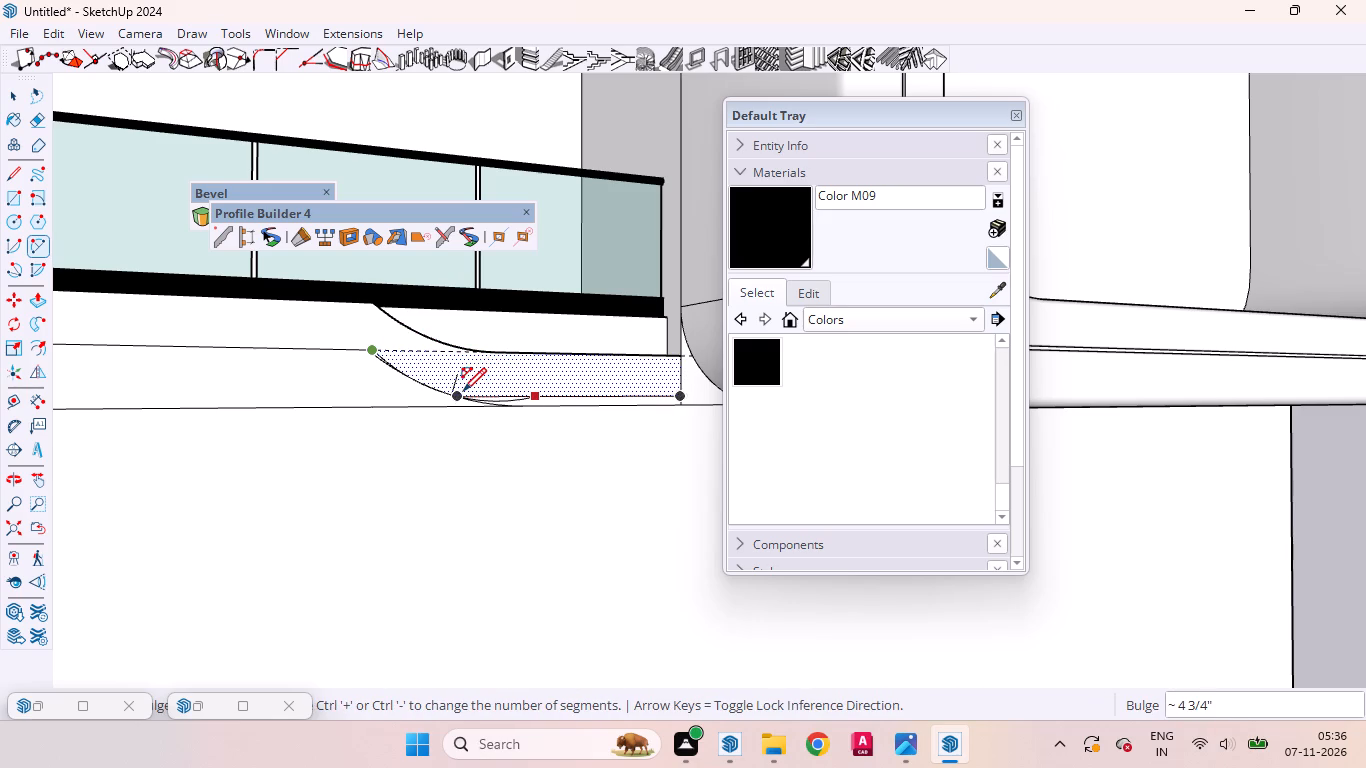
pyautogui.scroll(9, 459, 389)
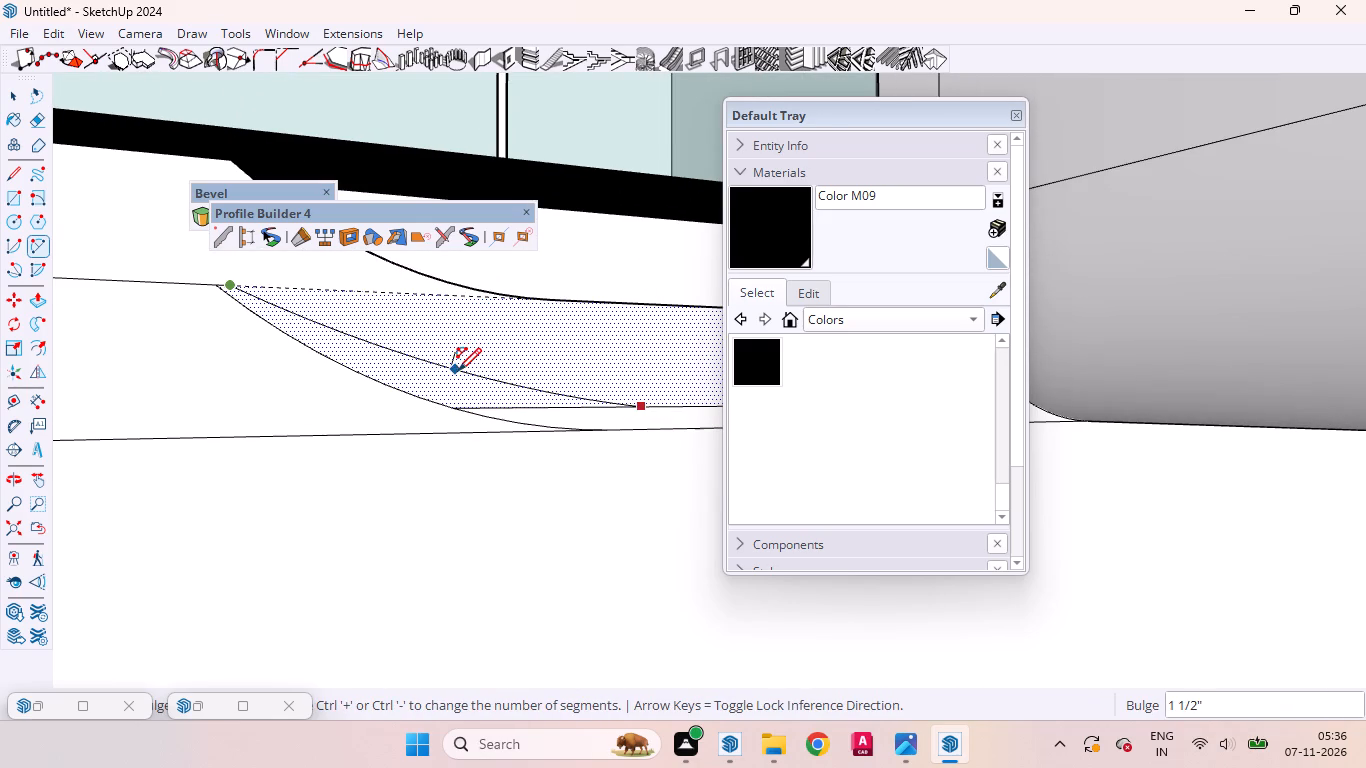
pyautogui.click(450, 375)
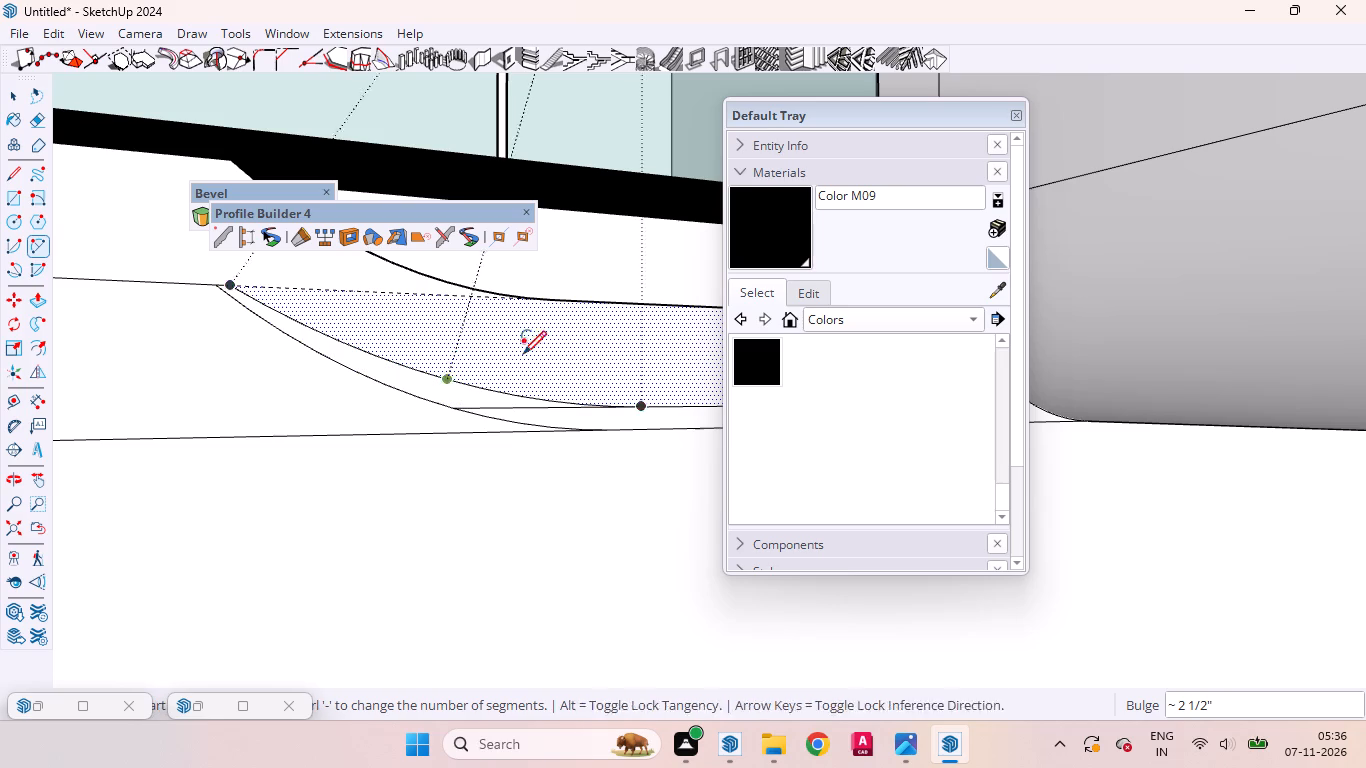
pyautogui.press('space')
# Erase the short piece of the horizontal line left between the inner and outer arcs.
pyautogui.scroll(-10, 548, 367)
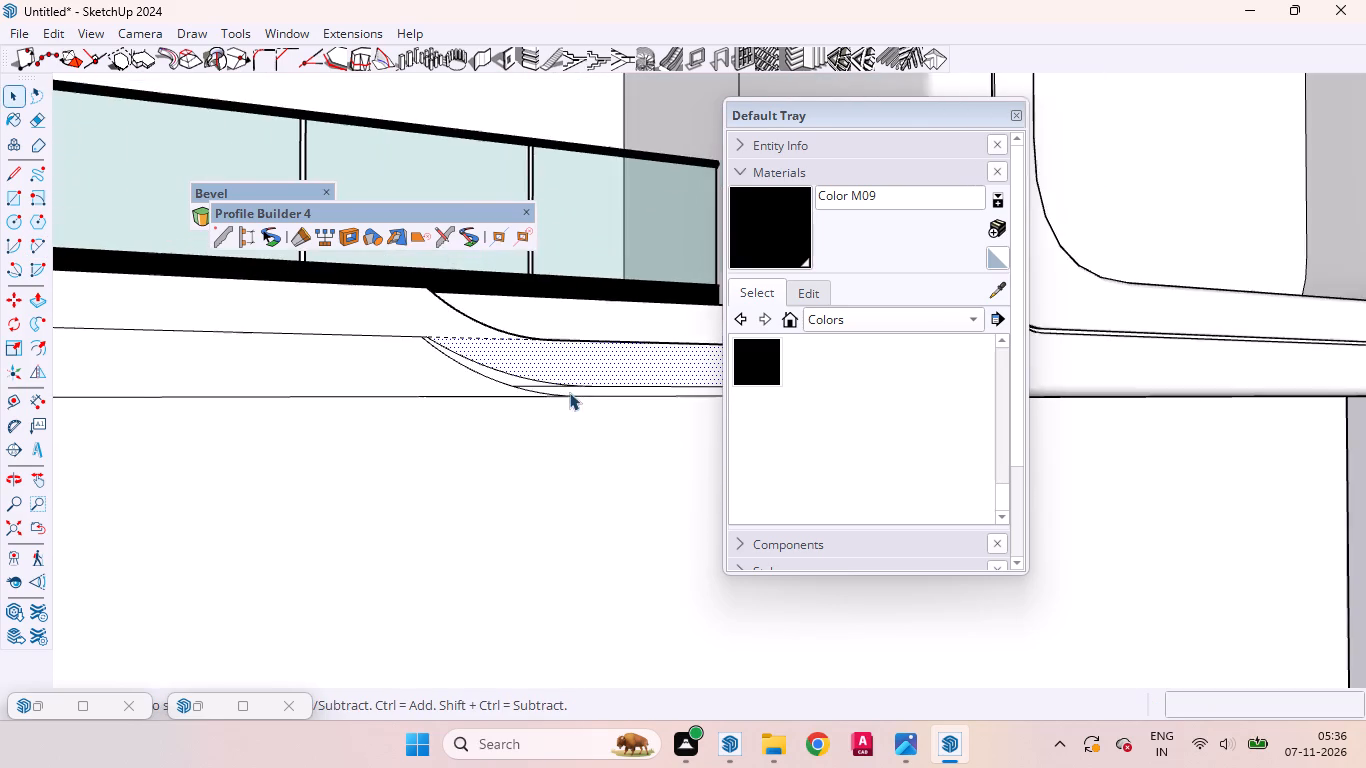
pyautogui.scroll(7, 581, 417)
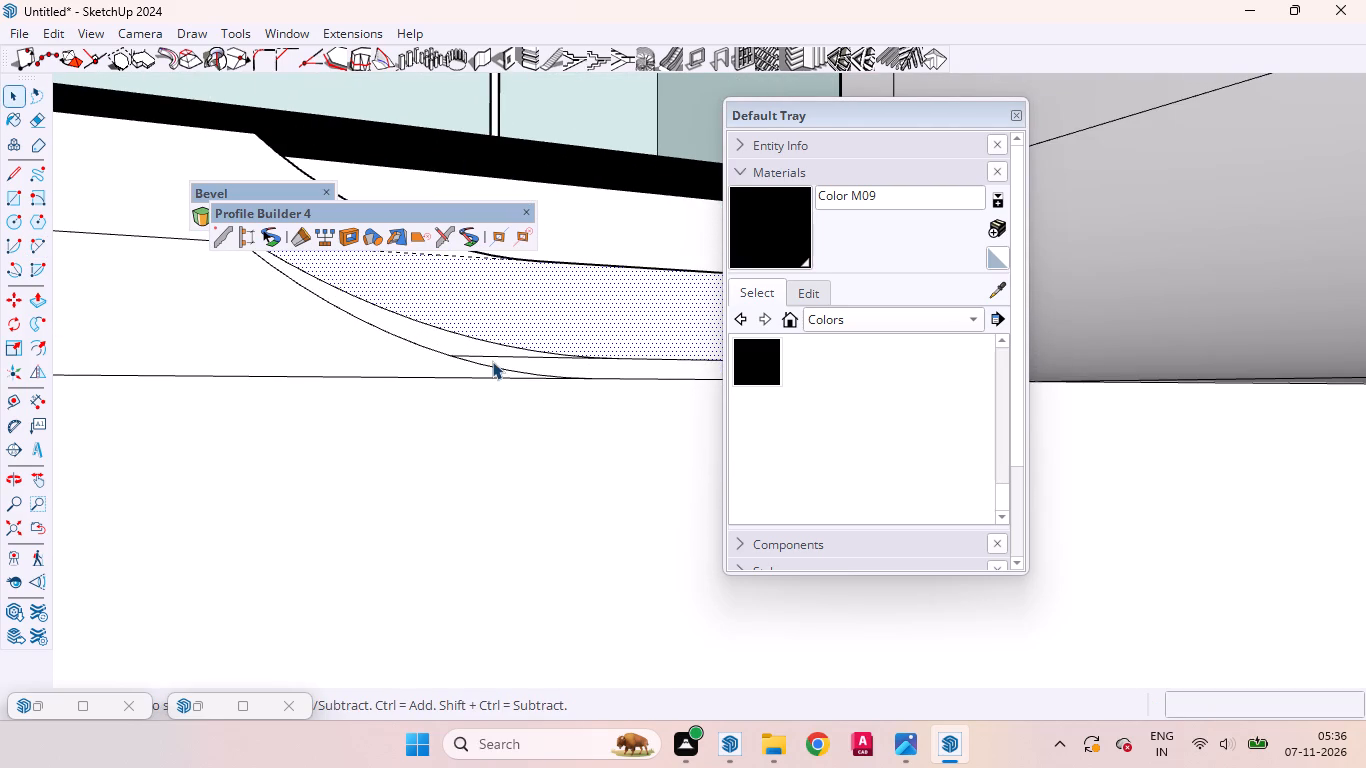
pyautogui.click(490, 358)
pyautogui.rightClick(490, 358)
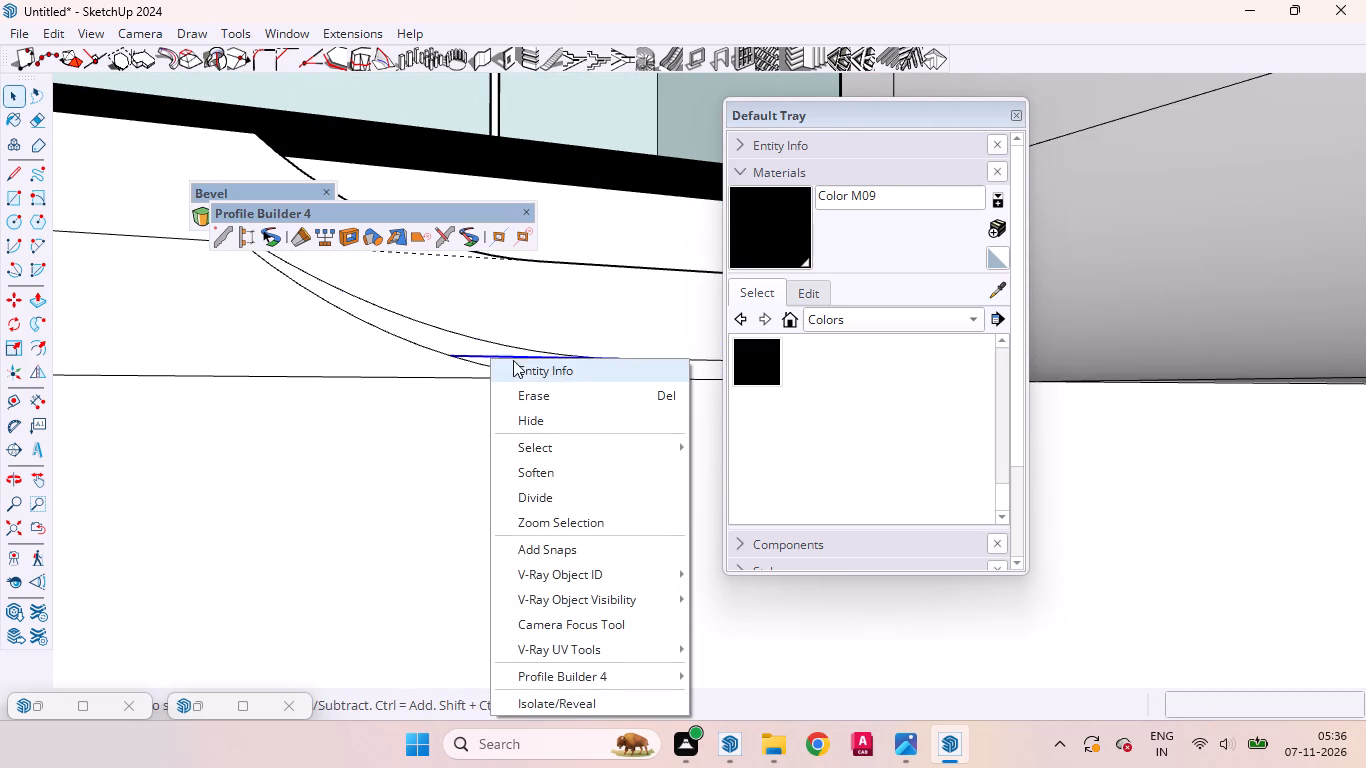
pyautogui.click(557, 396)
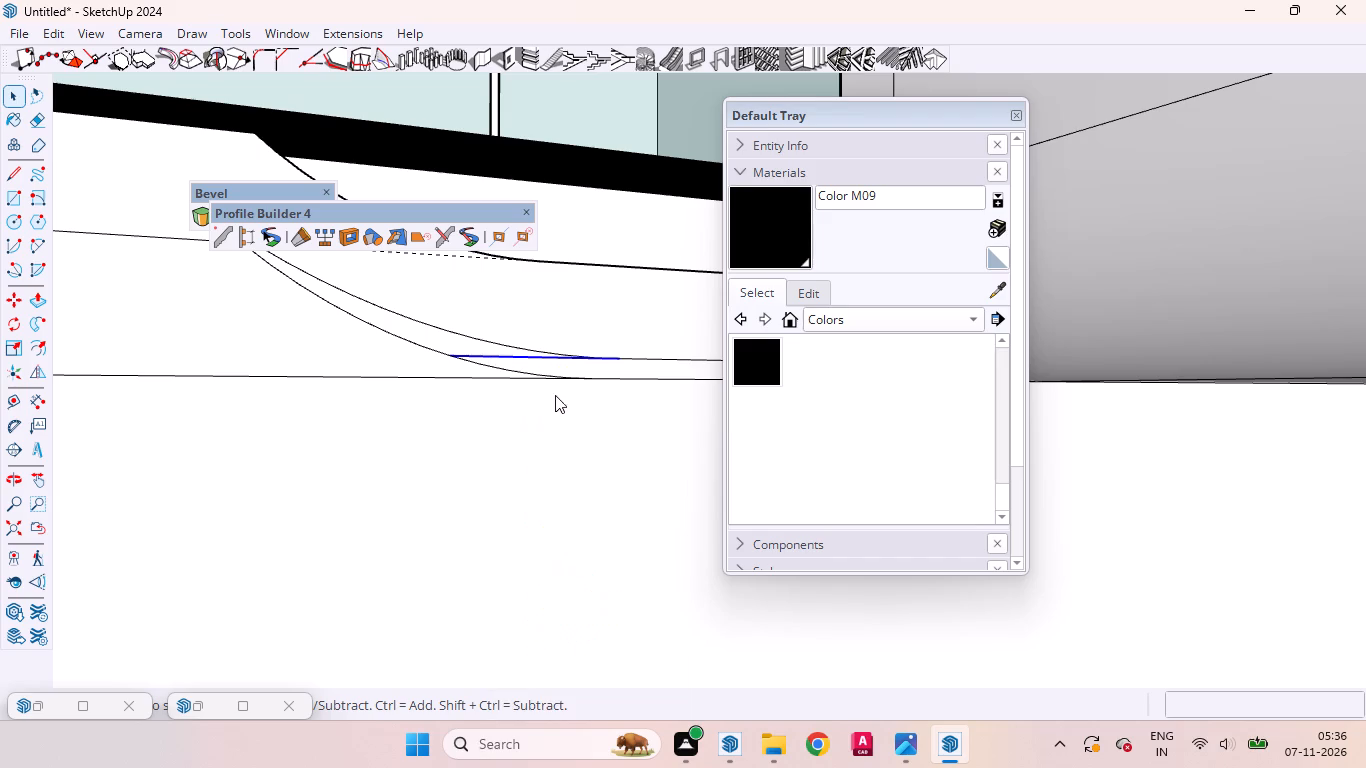
# Erase the lower outer arc on the ledge face below the glass railing.
pyautogui.click(495, 364)
pyautogui.rightClick(495, 364)
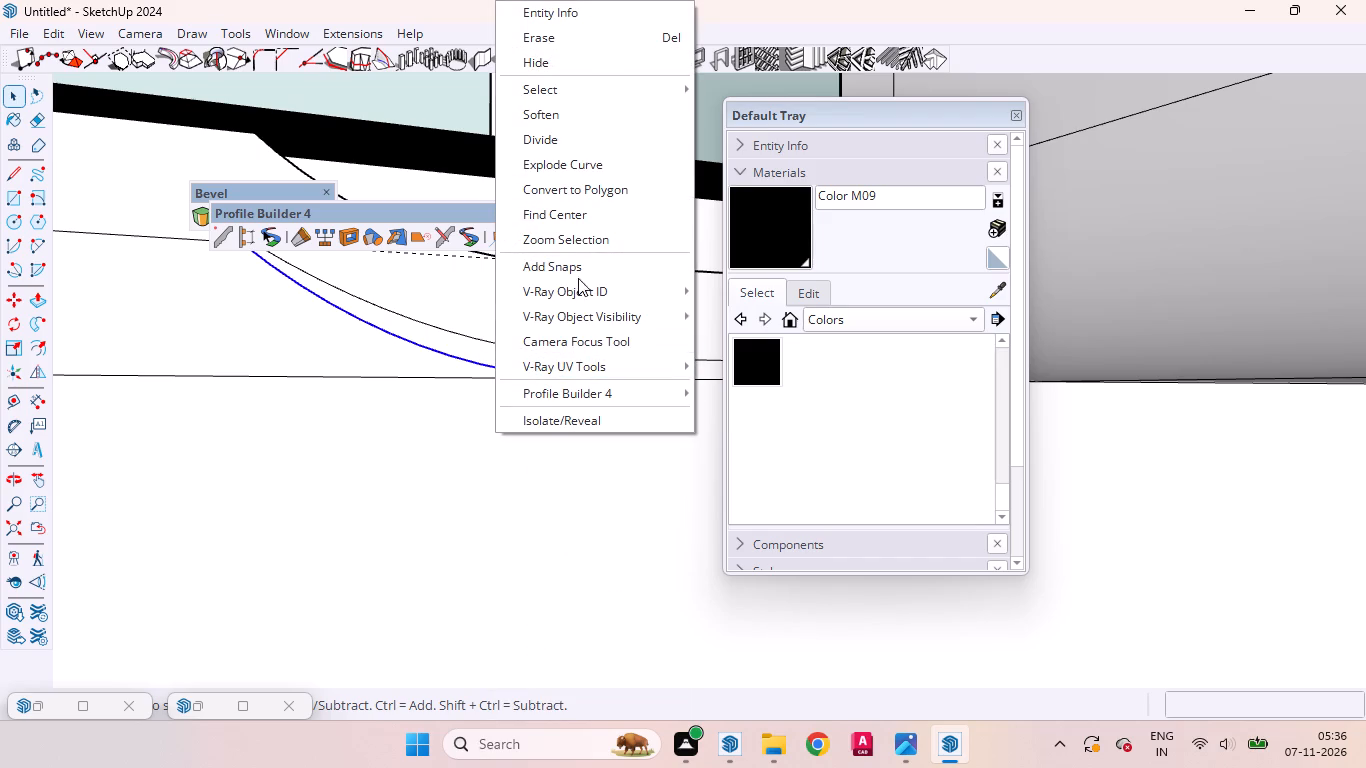
pyautogui.click(532, 44)
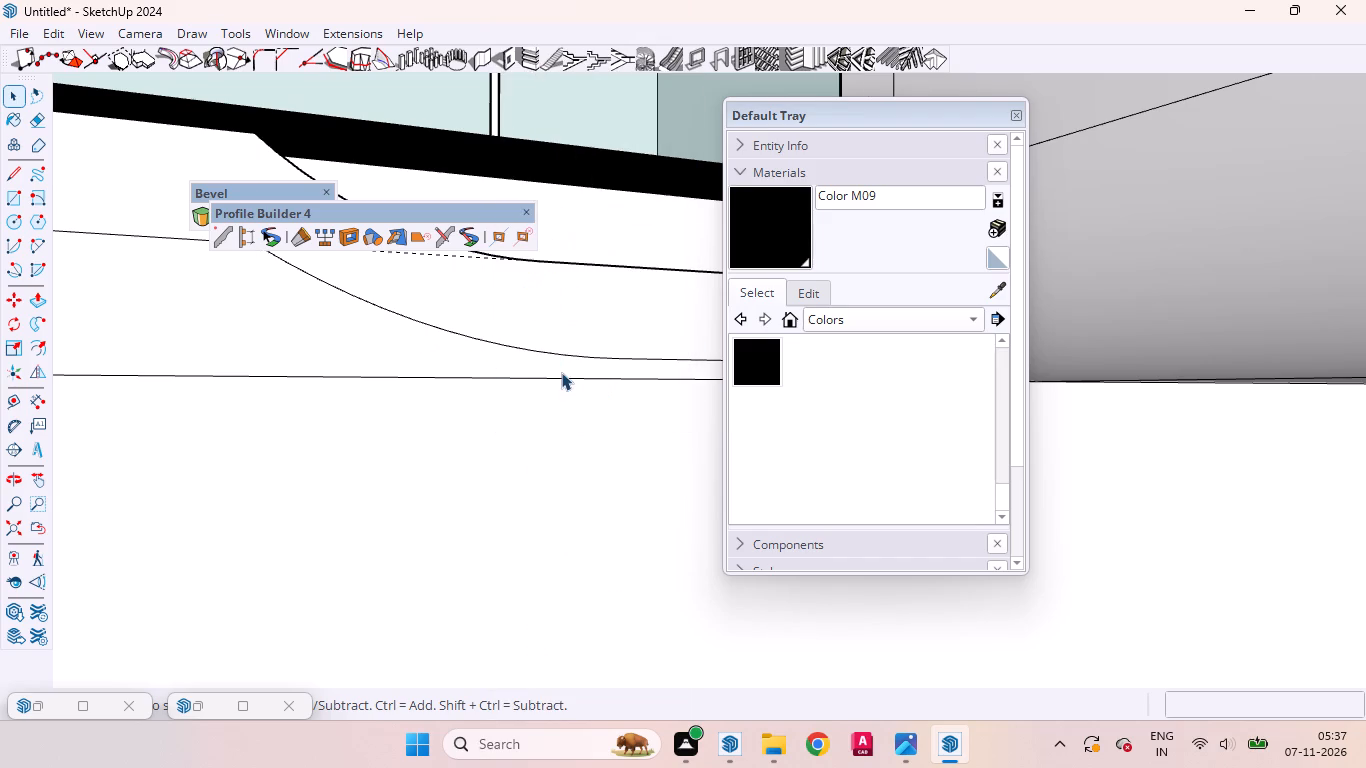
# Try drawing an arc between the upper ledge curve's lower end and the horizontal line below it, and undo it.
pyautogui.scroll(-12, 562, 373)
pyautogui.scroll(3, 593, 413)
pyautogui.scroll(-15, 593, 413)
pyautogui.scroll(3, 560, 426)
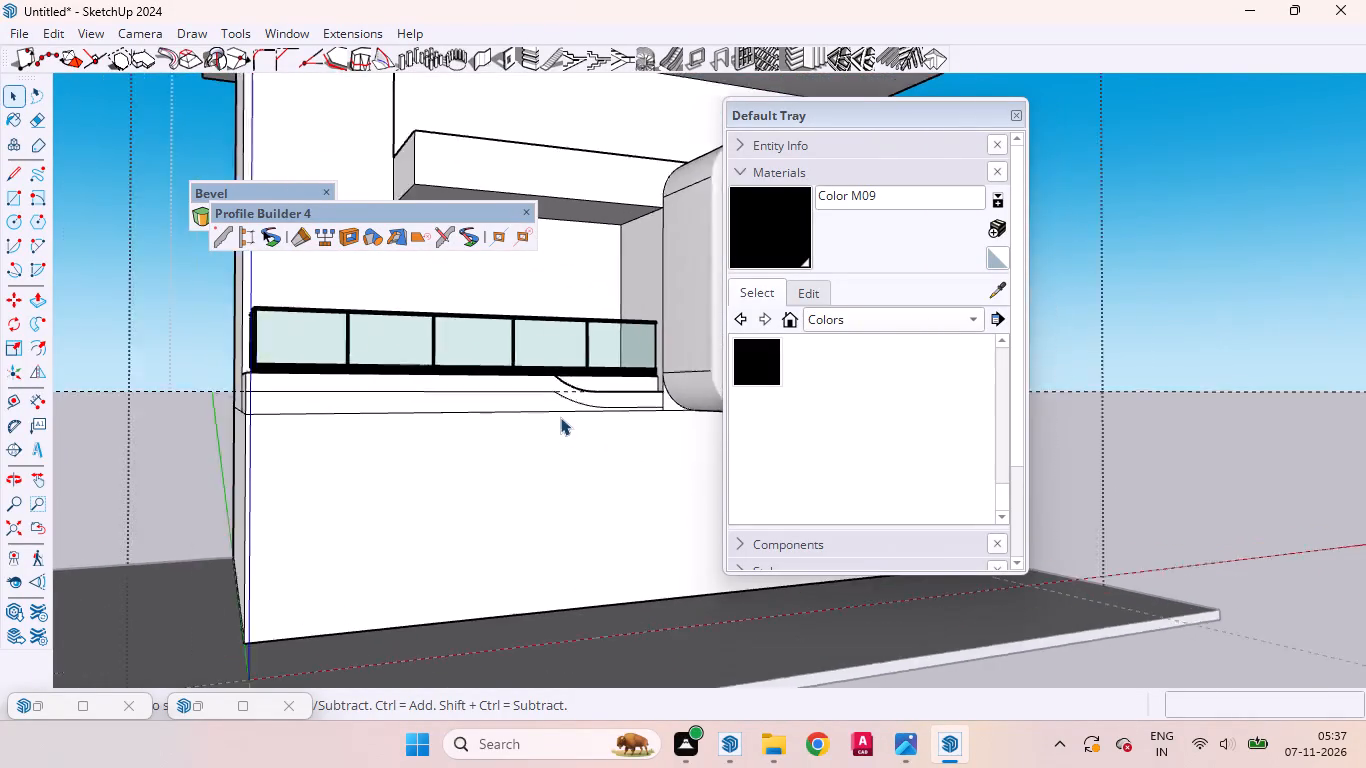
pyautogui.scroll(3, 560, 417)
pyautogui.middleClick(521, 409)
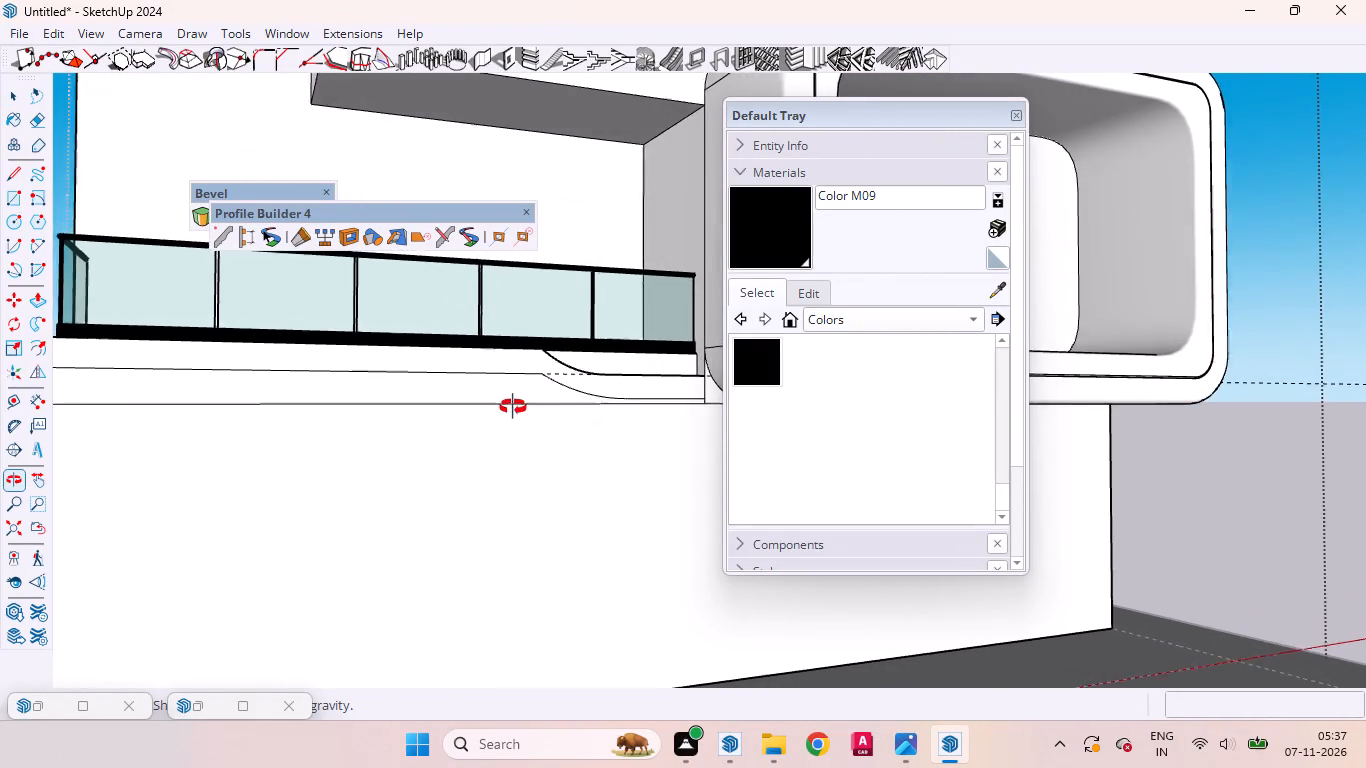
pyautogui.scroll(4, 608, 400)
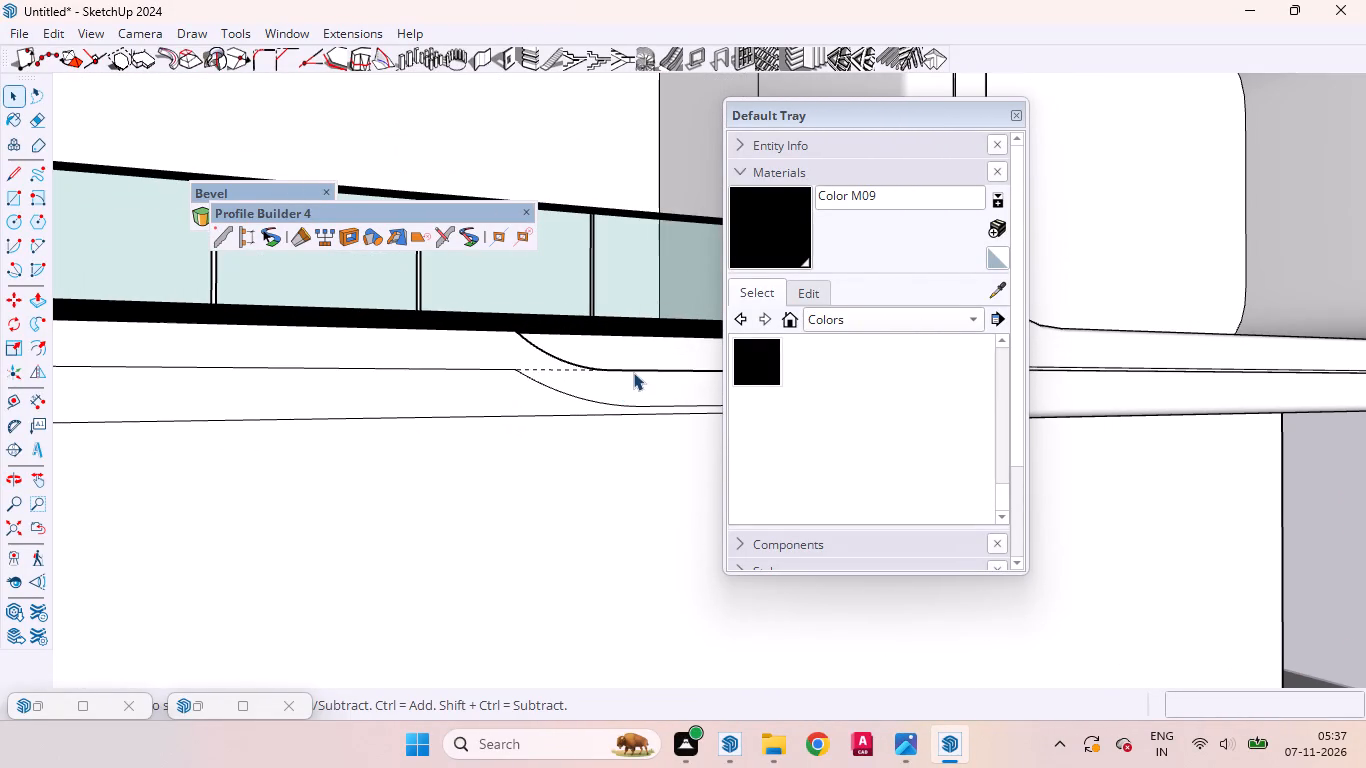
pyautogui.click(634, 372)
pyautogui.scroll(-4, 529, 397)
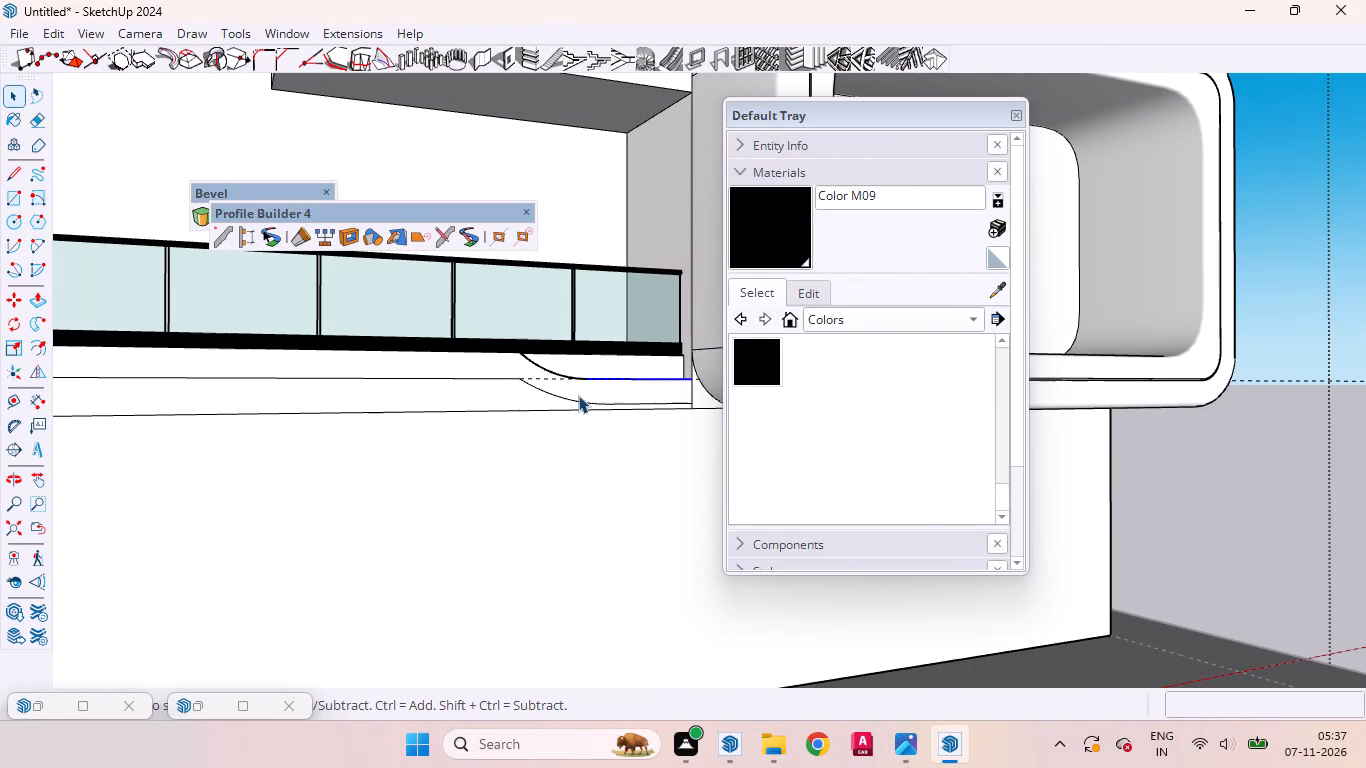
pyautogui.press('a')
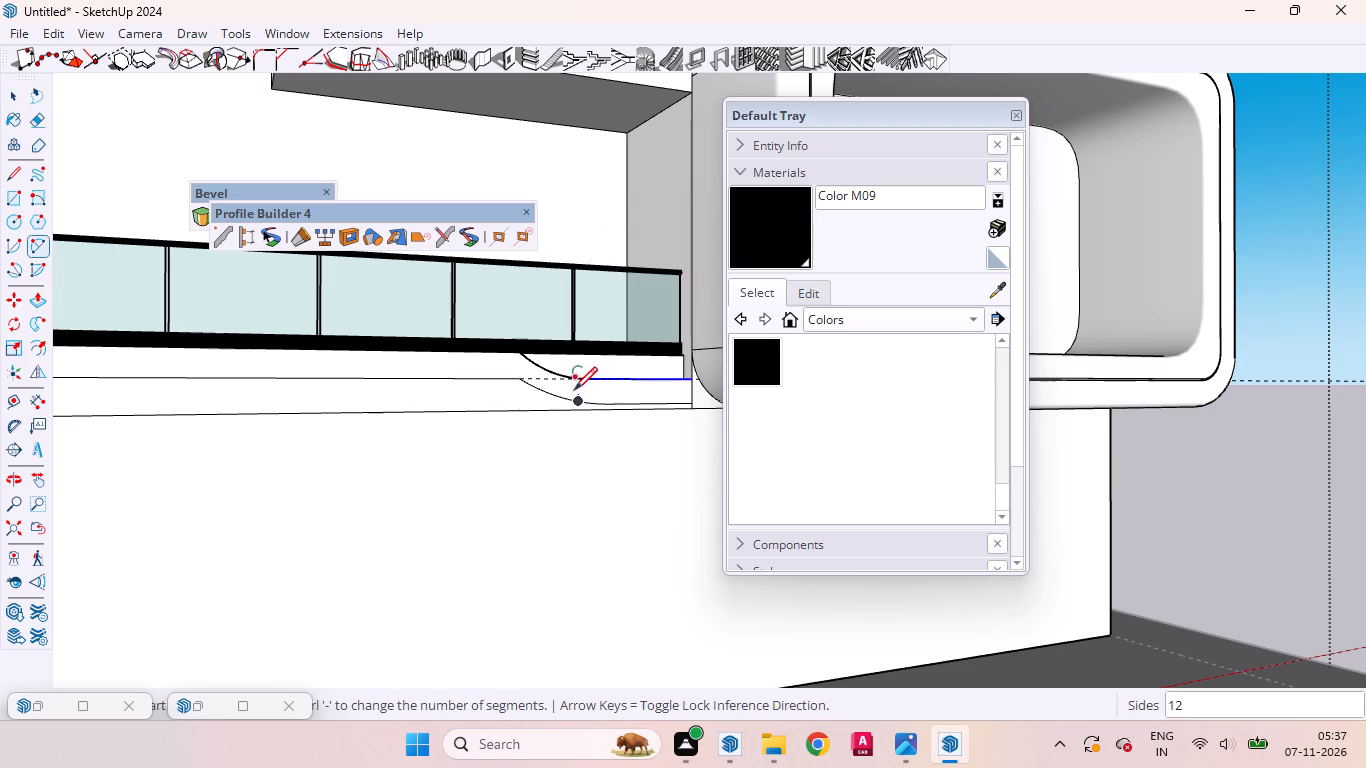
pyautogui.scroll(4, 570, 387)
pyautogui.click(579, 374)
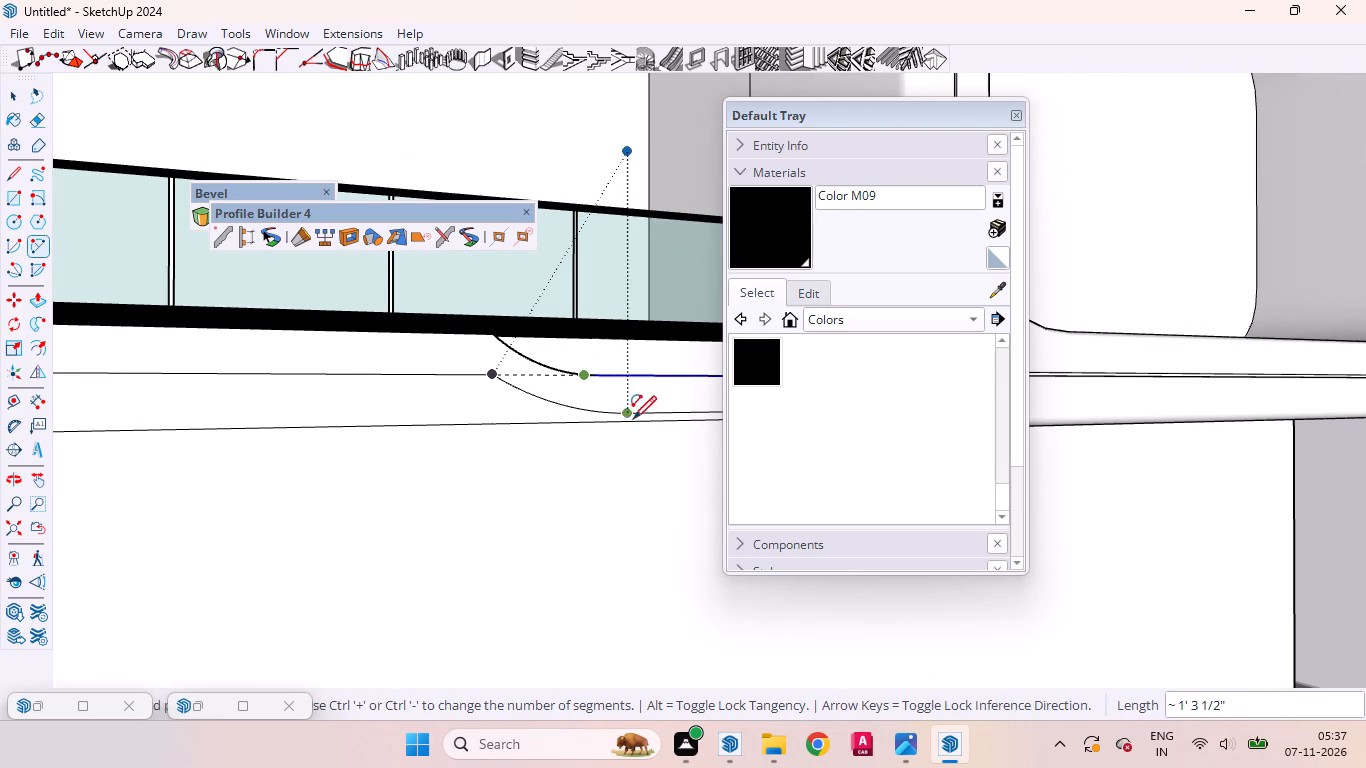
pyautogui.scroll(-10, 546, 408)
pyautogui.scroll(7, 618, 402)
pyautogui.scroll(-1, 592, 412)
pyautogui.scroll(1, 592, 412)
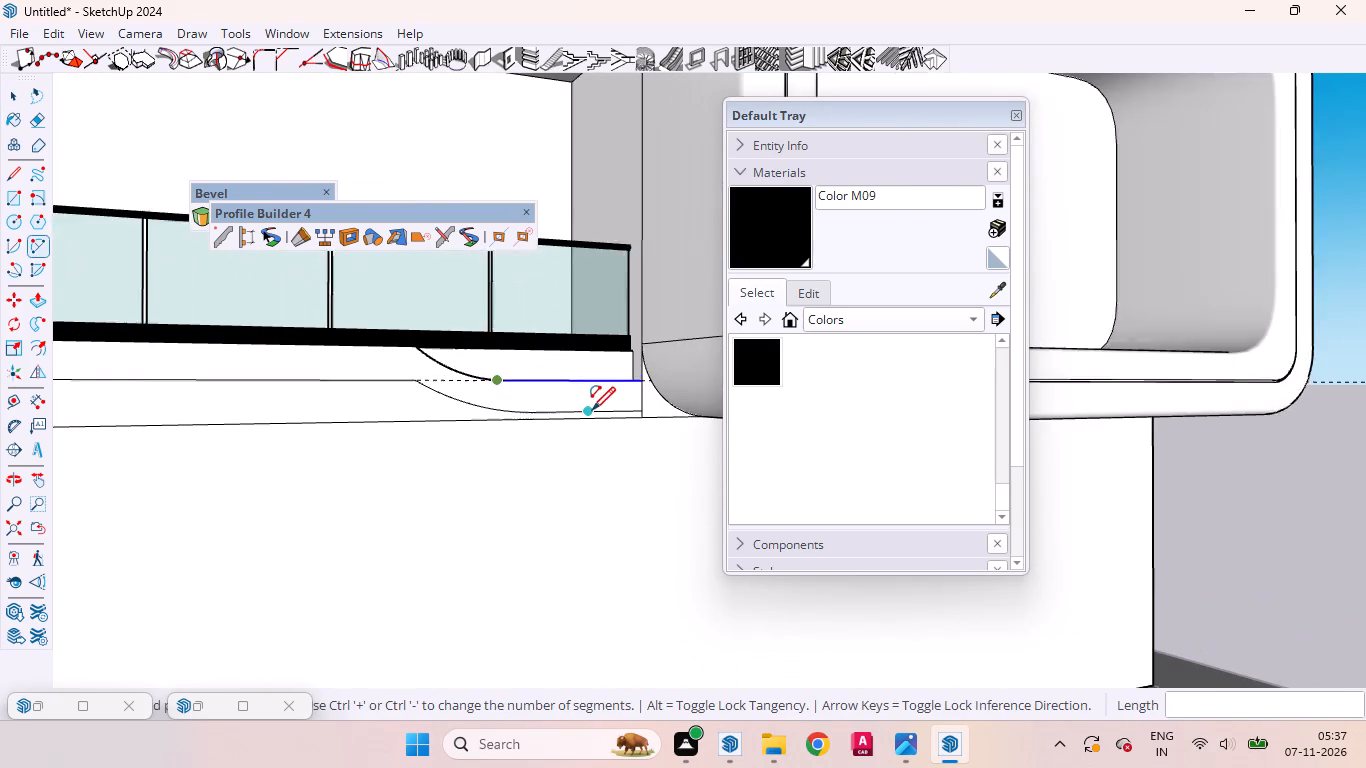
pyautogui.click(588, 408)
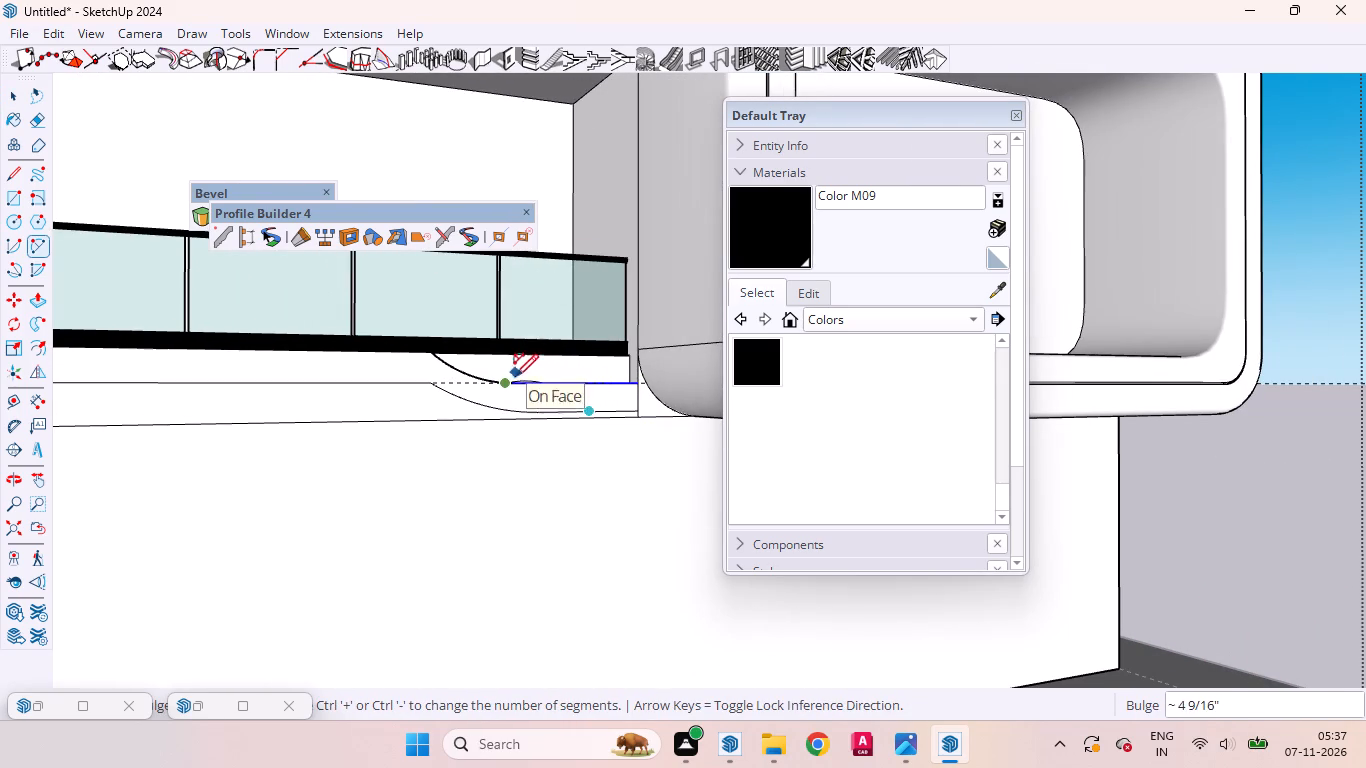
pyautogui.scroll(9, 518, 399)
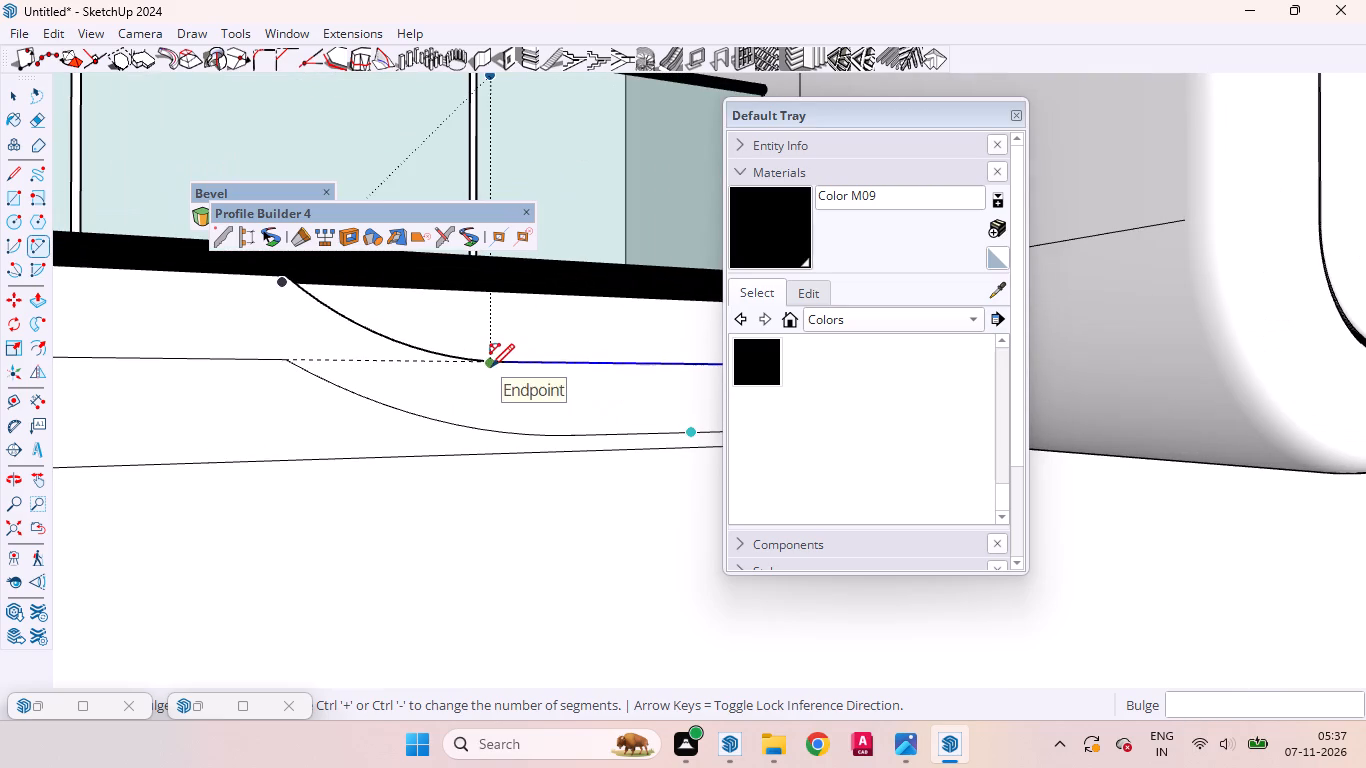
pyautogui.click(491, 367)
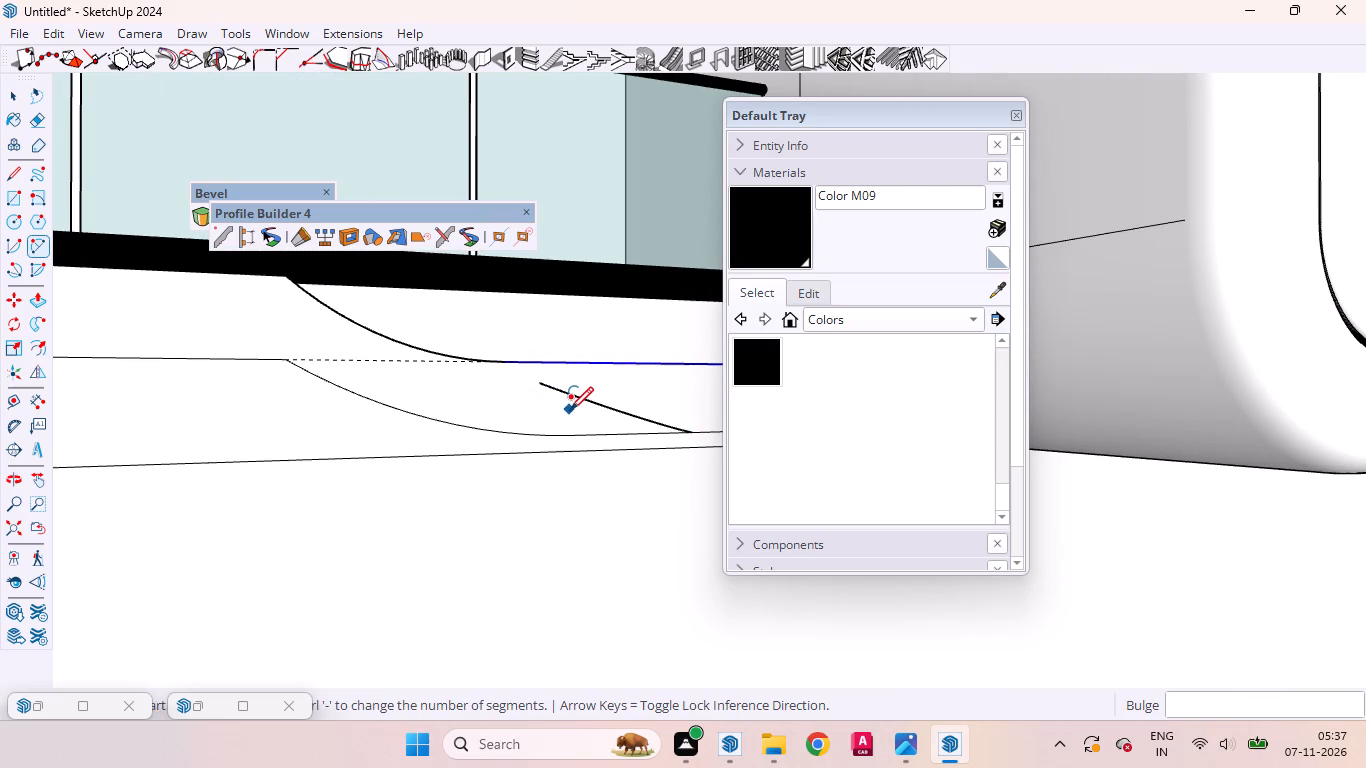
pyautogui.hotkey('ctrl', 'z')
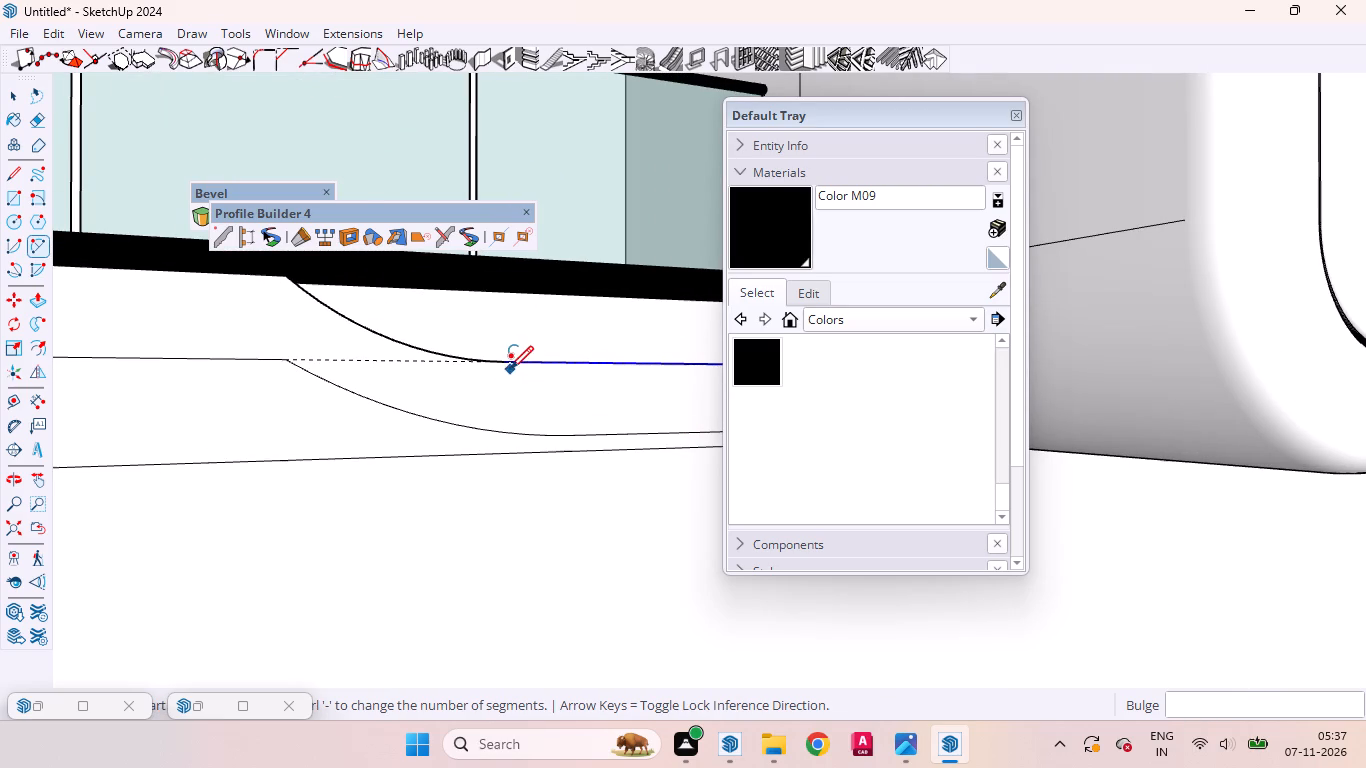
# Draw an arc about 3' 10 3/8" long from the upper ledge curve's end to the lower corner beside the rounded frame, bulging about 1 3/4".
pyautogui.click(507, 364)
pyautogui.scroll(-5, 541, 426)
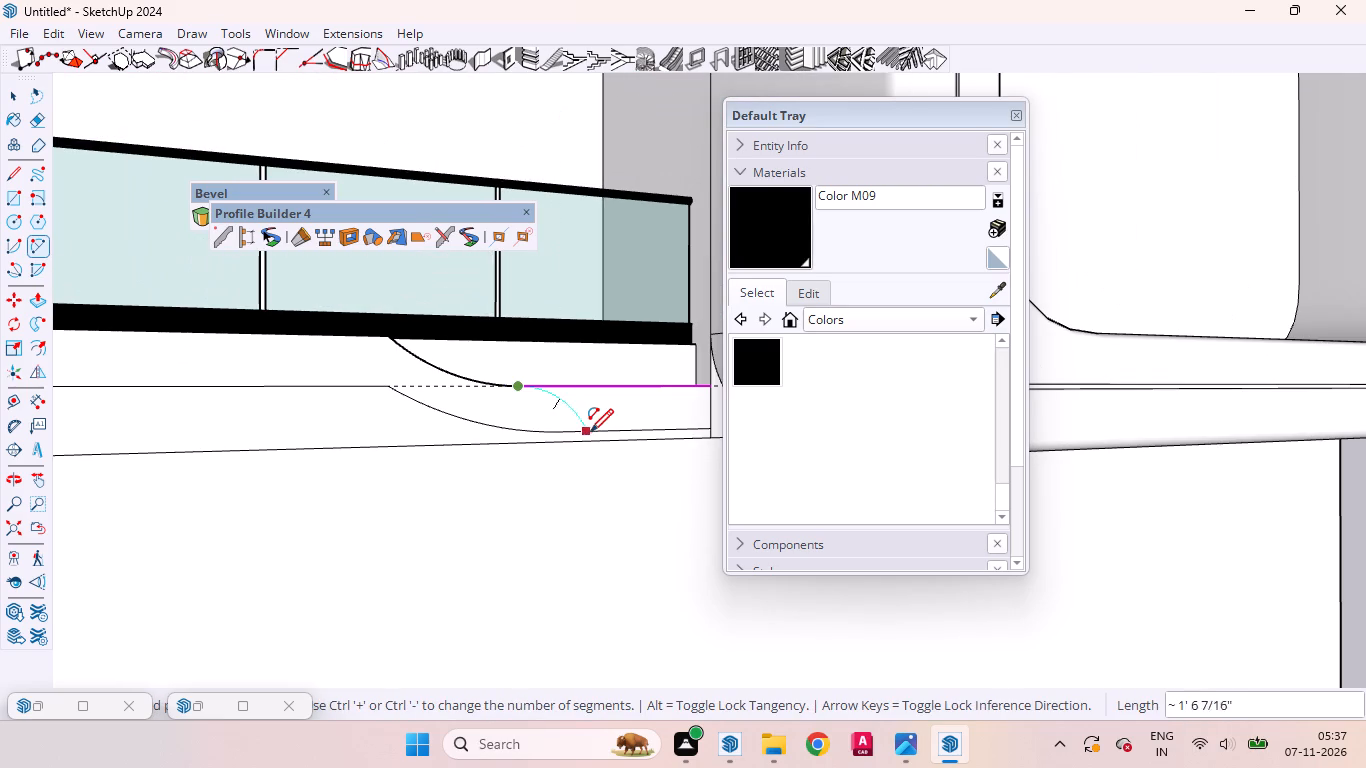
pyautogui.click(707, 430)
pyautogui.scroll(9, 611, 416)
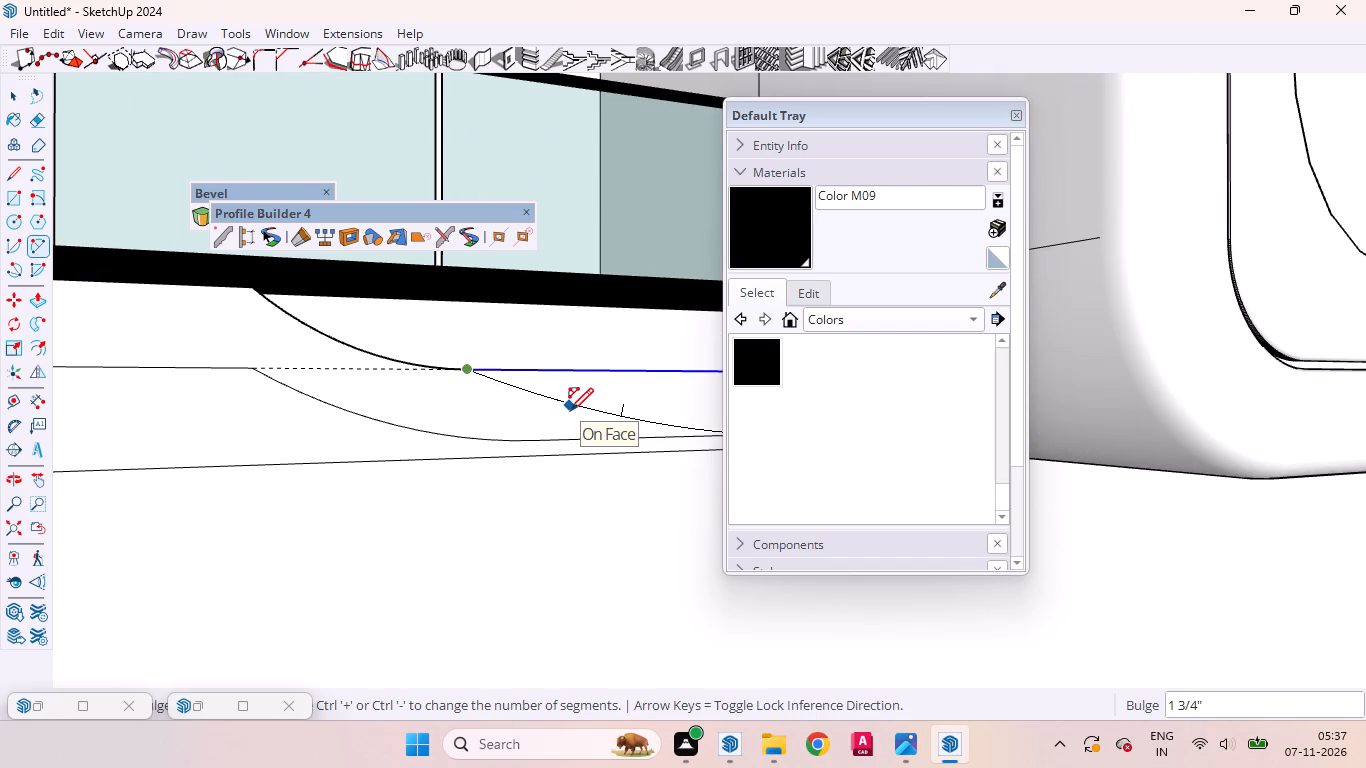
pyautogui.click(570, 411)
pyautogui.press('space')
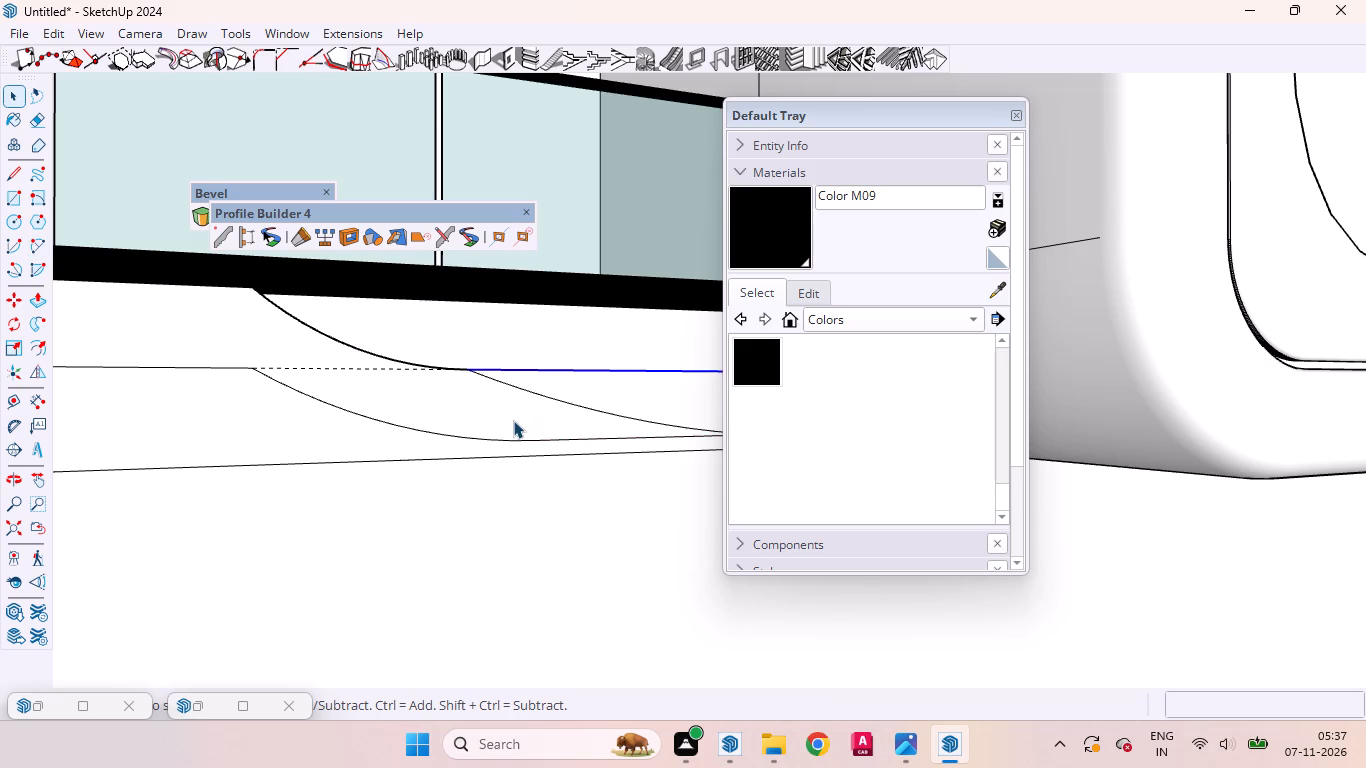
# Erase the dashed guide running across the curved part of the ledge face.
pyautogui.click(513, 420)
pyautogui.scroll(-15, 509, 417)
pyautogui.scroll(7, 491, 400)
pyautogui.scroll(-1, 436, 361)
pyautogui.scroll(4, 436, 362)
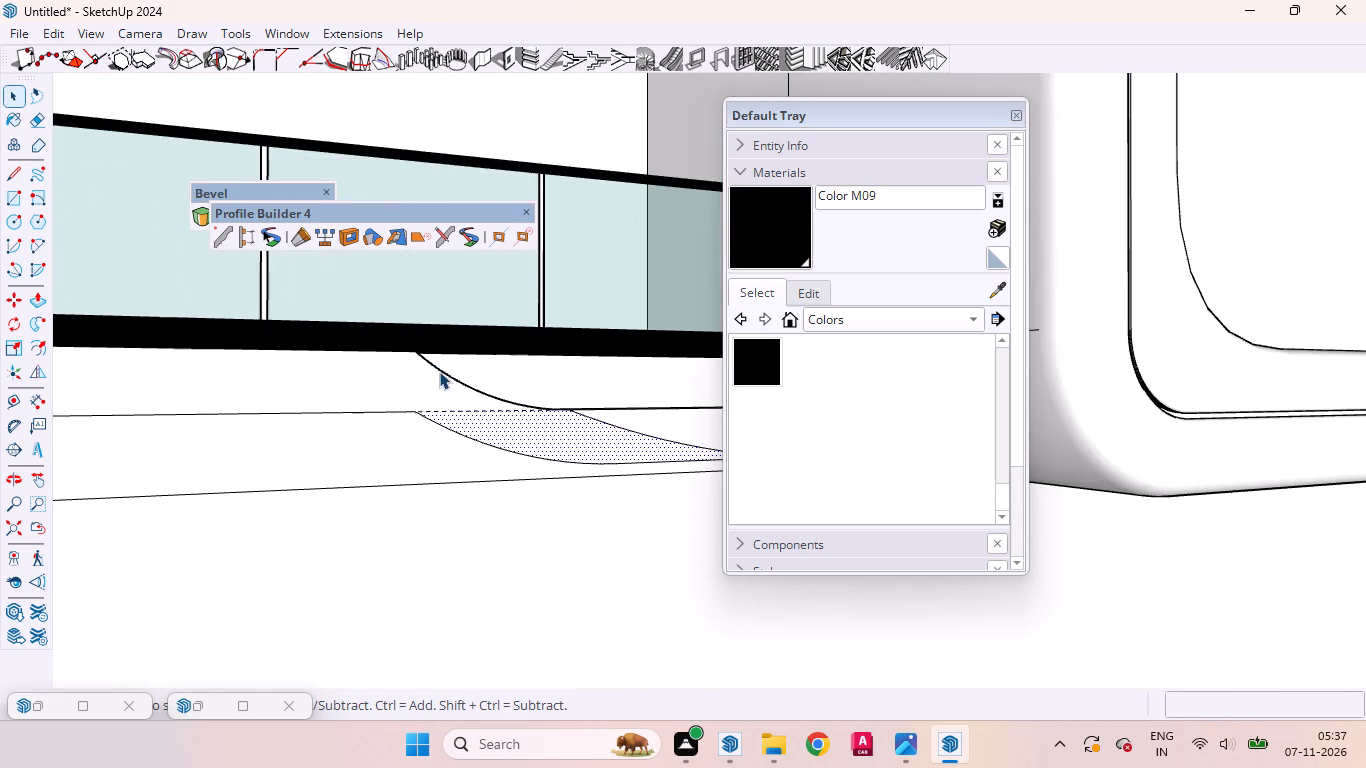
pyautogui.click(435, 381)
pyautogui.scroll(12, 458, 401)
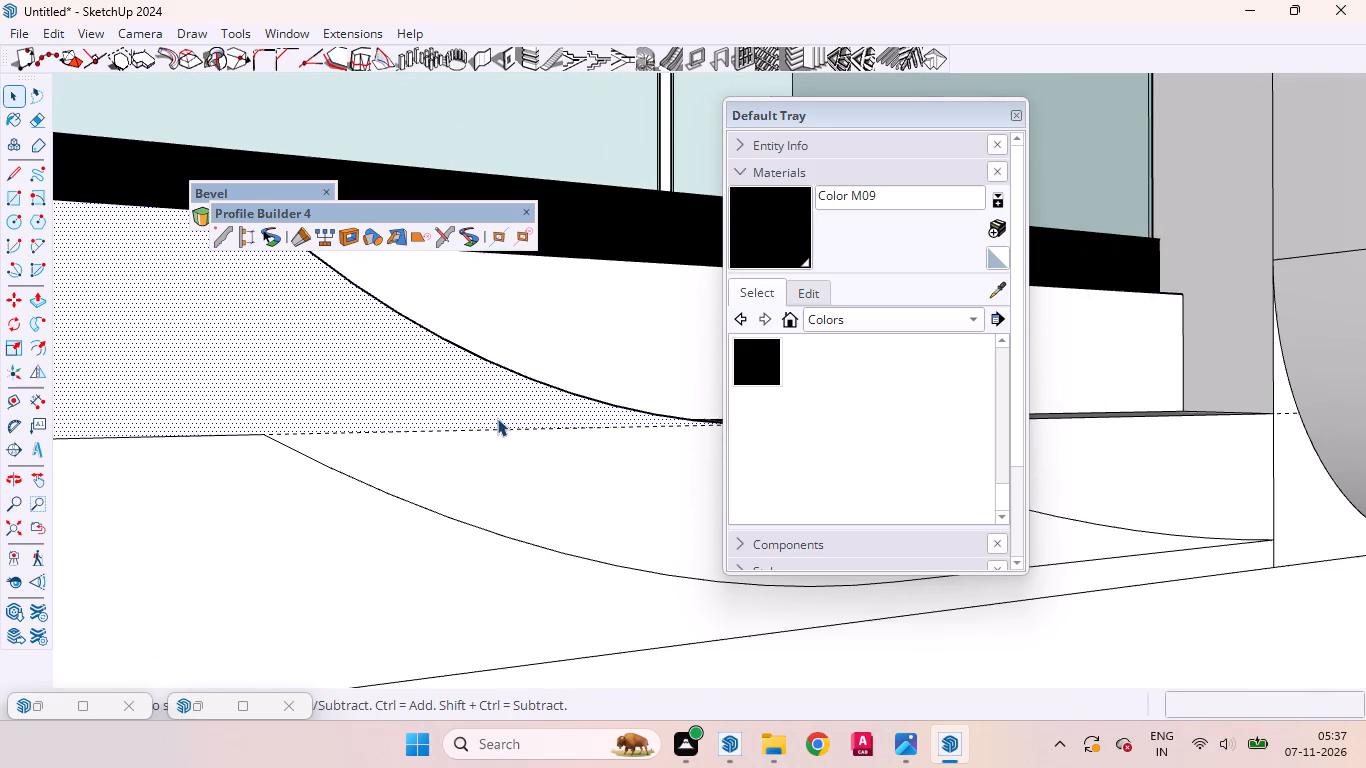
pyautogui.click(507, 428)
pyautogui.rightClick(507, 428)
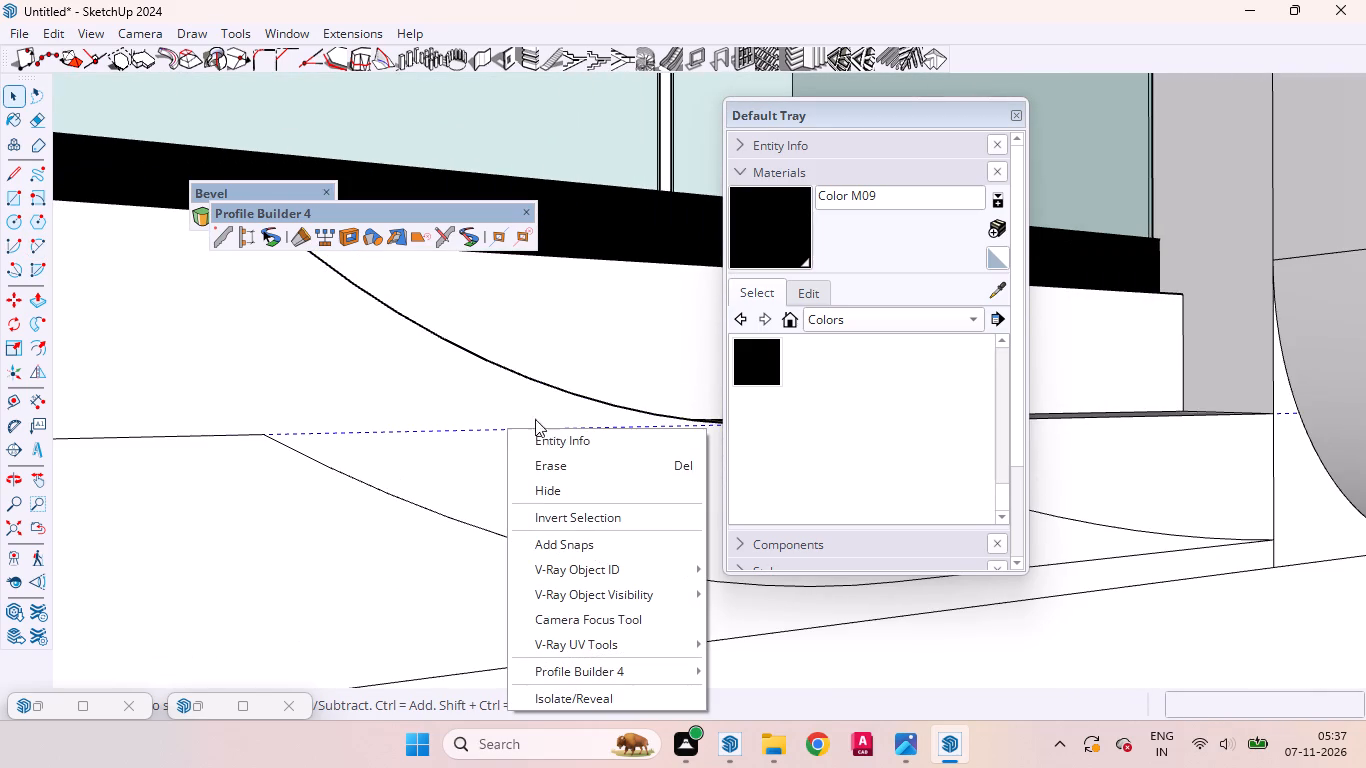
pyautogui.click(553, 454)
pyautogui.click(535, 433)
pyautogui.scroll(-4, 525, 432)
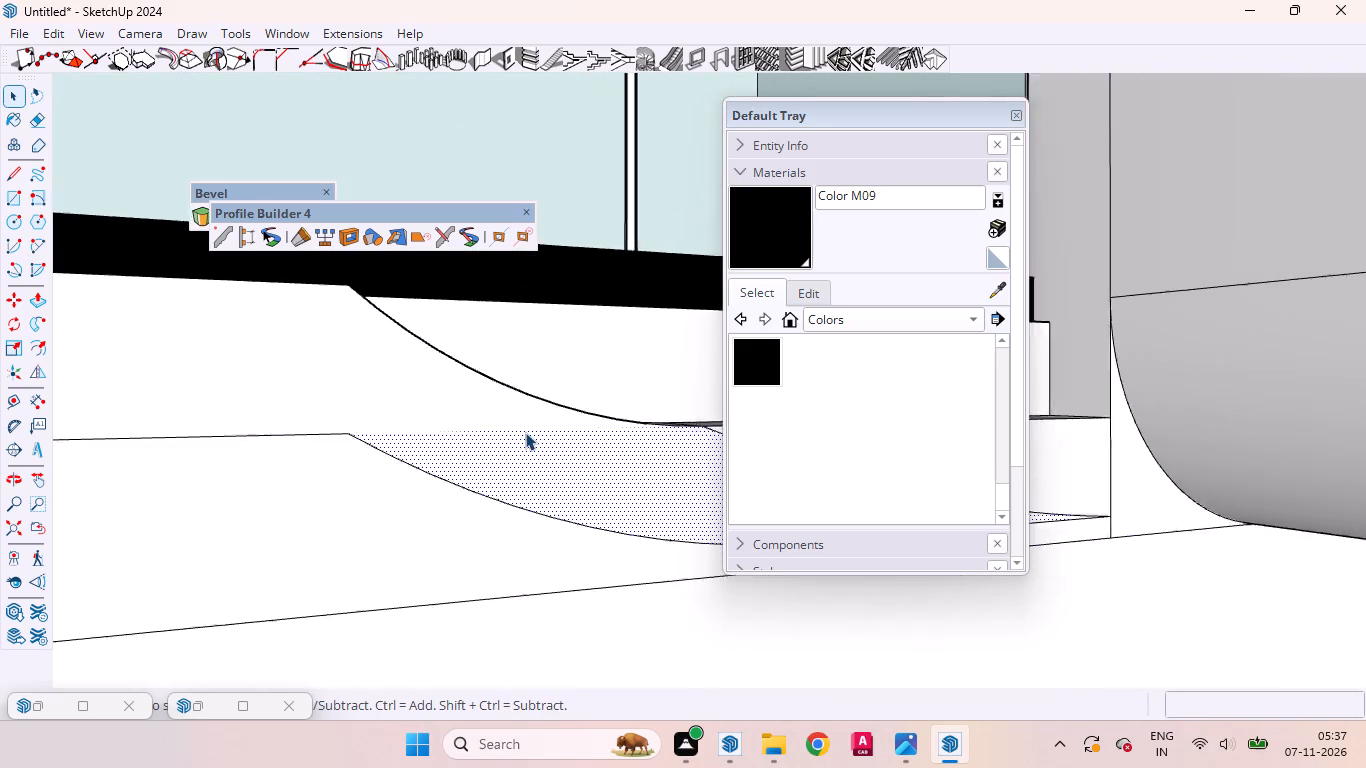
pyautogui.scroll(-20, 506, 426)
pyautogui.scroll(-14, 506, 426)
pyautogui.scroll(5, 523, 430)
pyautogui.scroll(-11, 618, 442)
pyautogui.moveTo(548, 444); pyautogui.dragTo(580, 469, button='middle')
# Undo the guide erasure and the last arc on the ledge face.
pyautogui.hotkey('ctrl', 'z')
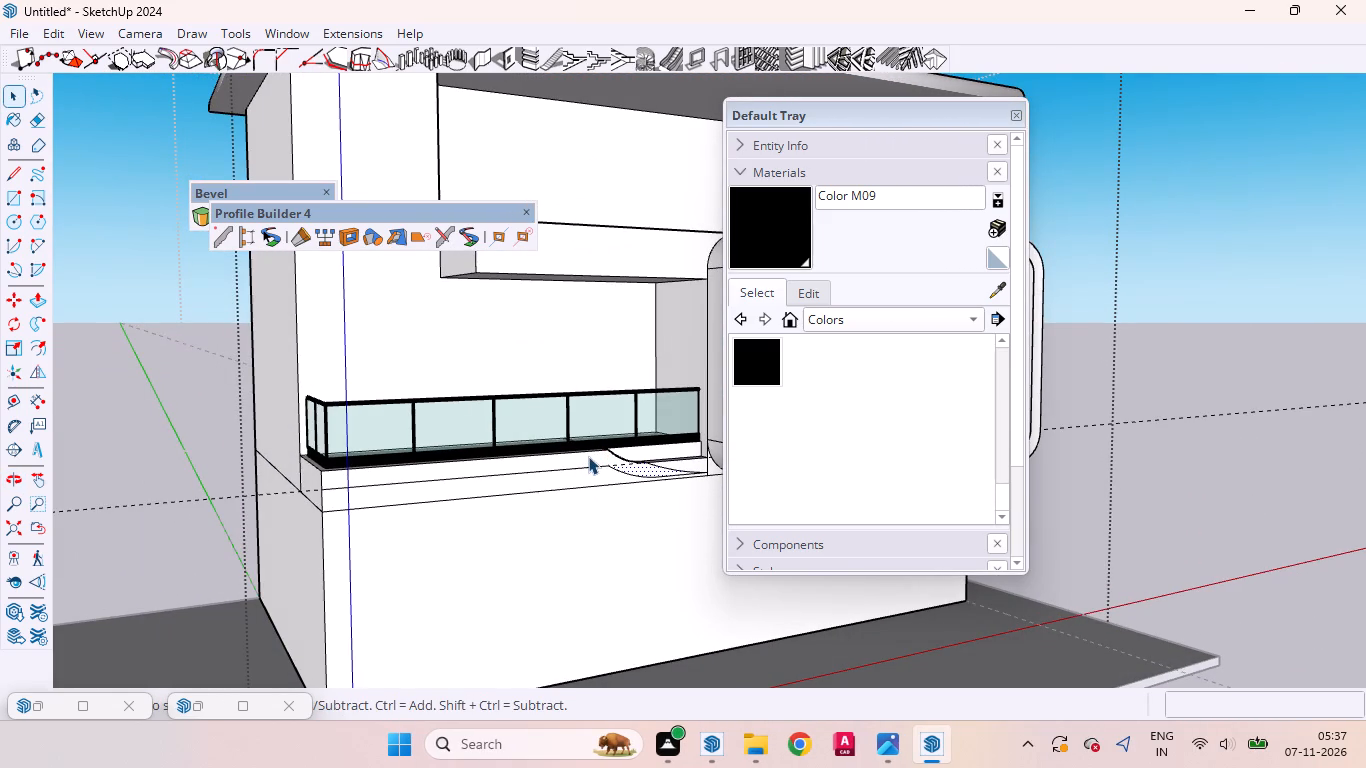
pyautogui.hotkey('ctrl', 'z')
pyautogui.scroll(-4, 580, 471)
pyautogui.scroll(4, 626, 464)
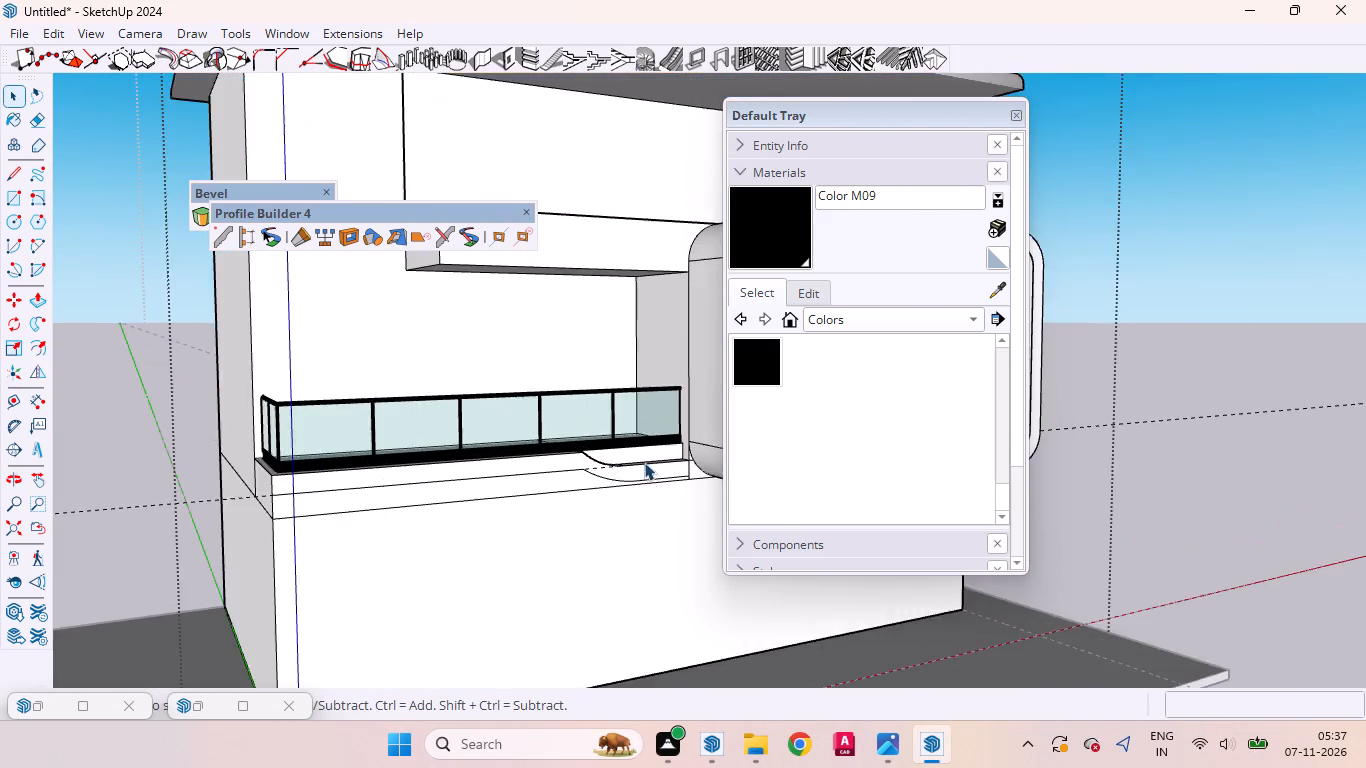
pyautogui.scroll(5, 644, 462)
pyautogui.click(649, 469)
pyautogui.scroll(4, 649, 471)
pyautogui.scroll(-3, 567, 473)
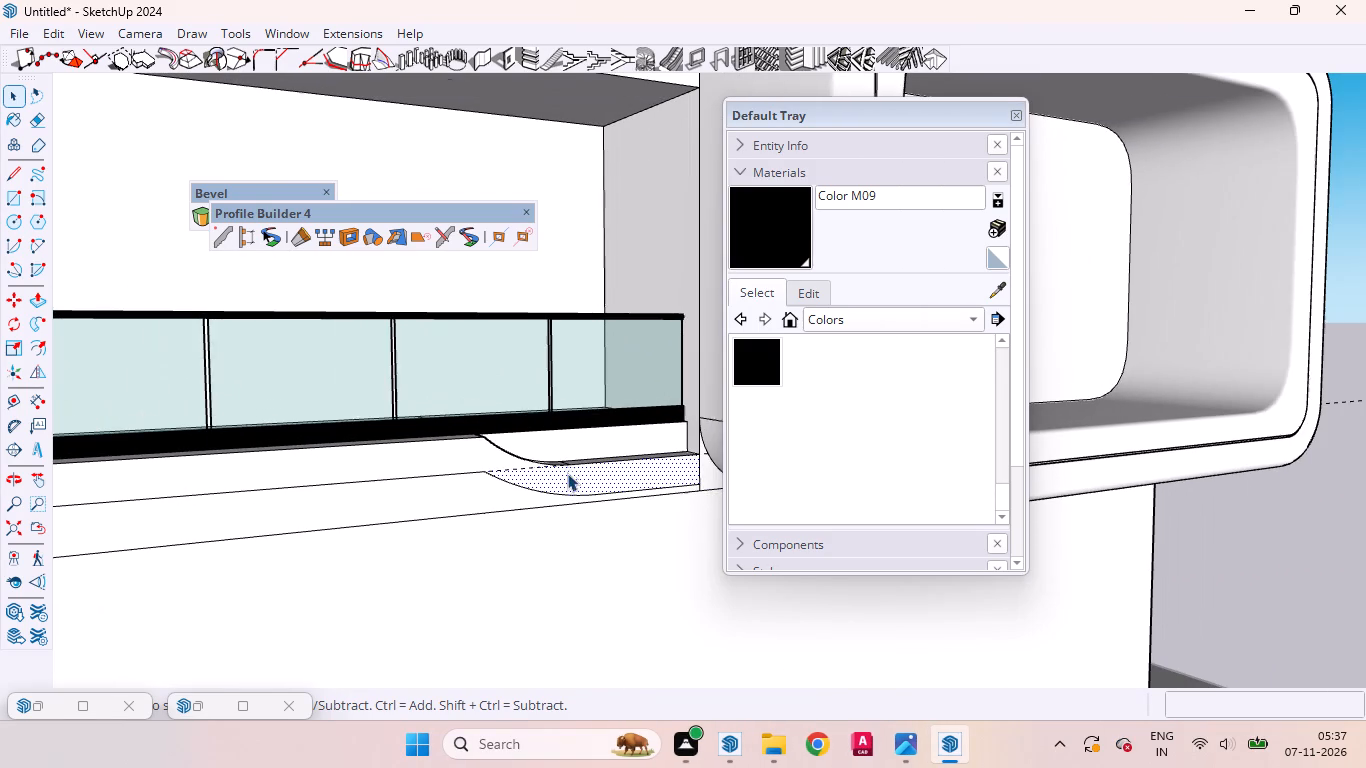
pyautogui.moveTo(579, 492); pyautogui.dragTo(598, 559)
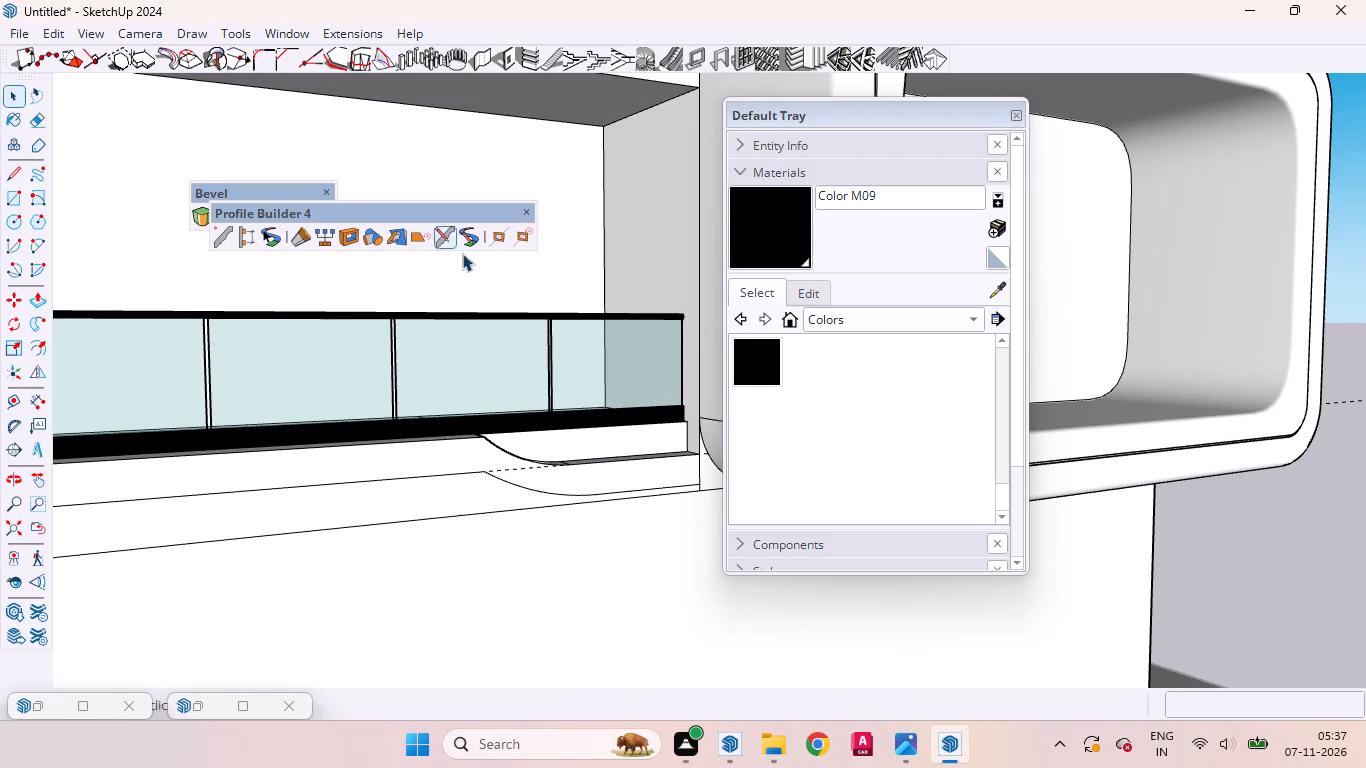
# Push/Pull the long strip with the curved end below the glass railing outward by 8".
pyautogui.scroll(-8, 654, 328)
pyautogui.scroll(1, 435, 445)
pyautogui.moveTo(417, 447); pyautogui.dragTo(365, 460, button='middle')
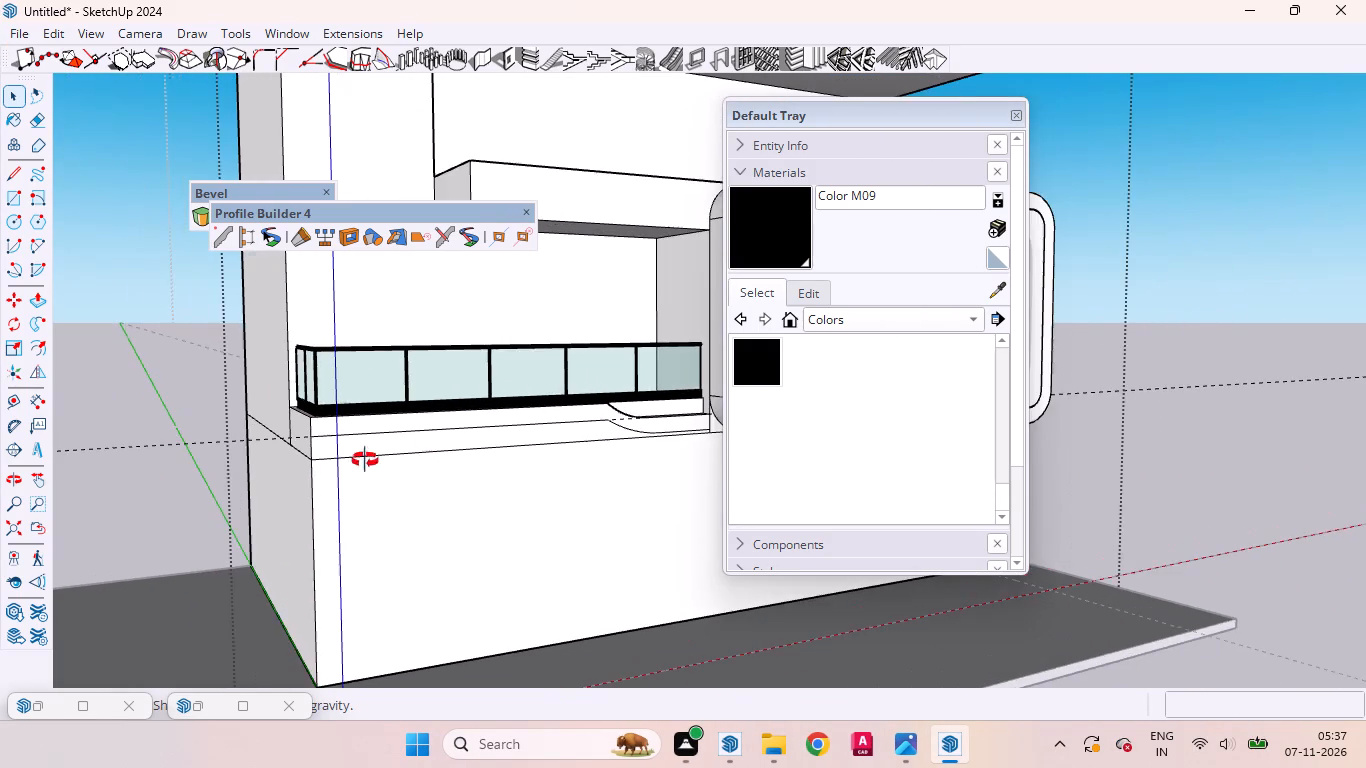
pyautogui.moveTo(365, 460); pyautogui.dragTo(233, 458, button='middle')
pyautogui.scroll(2, 267, 408)
pyautogui.scroll(-1, 271, 405)
pyautogui.scroll(2, 271, 405)
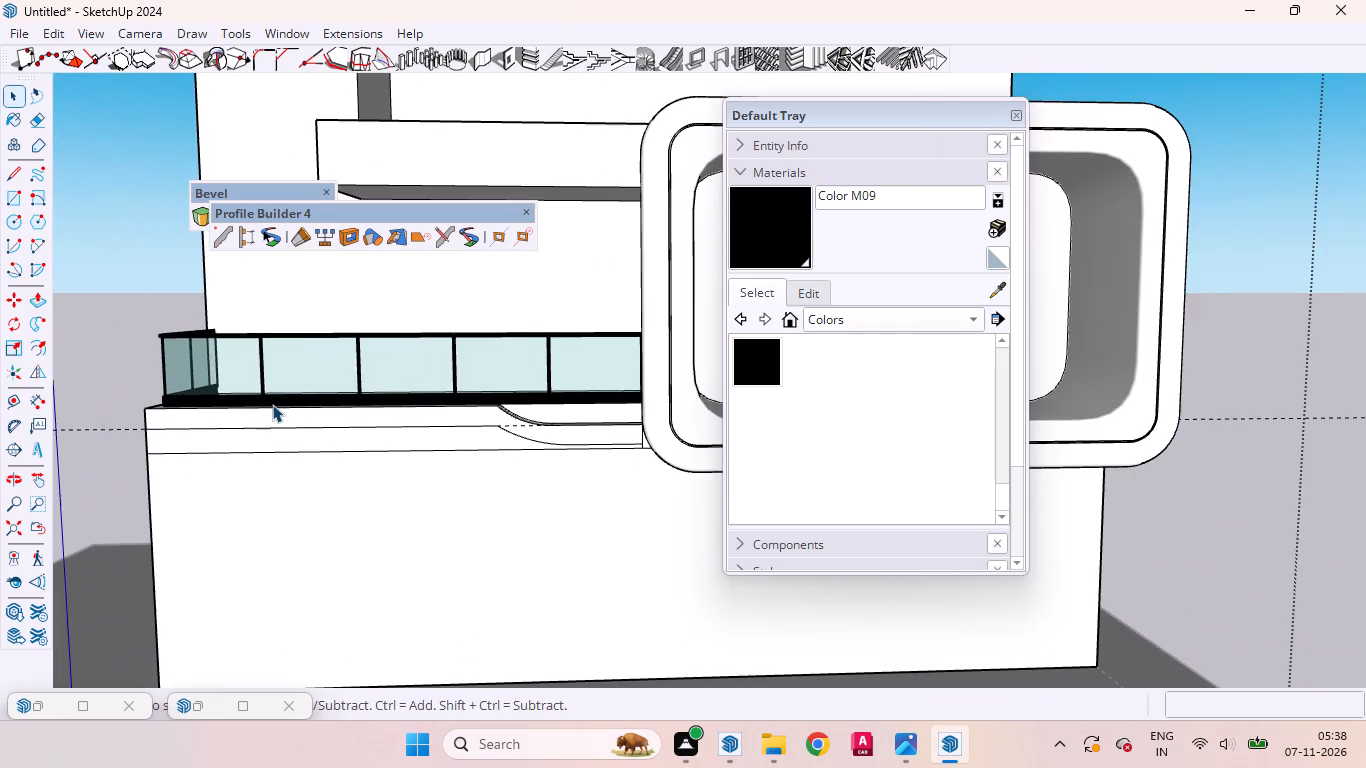
pyautogui.scroll(-2, 272, 404)
pyautogui.scroll(1, 272, 404)
pyautogui.scroll(-1, 272, 404)
pyautogui.scroll(2, 272, 404)
pyautogui.scroll(-1, 272, 404)
pyautogui.scroll(1, 337, 423)
pyautogui.scroll(-1, 337, 423)
pyautogui.scroll(5, 338, 423)
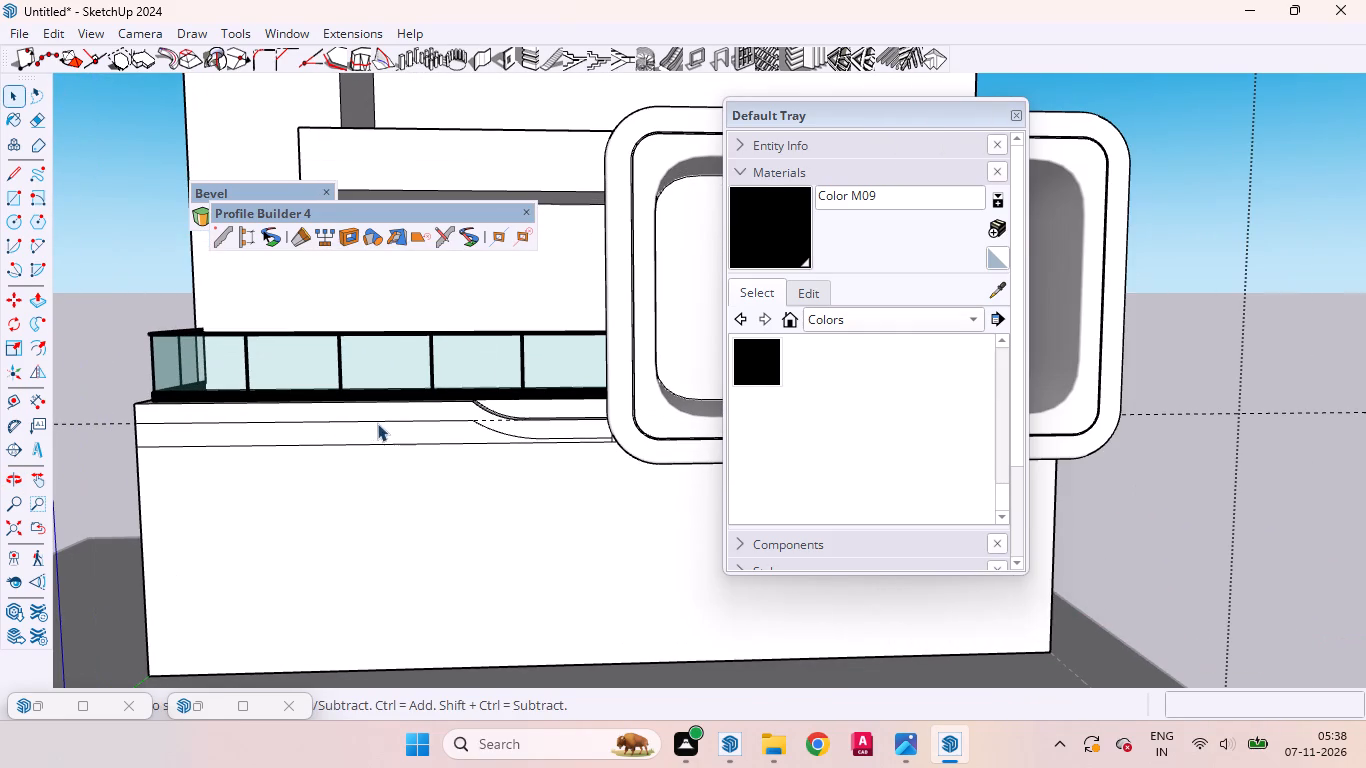
pyautogui.click(417, 435)
pyautogui.scroll(5, 437, 425)
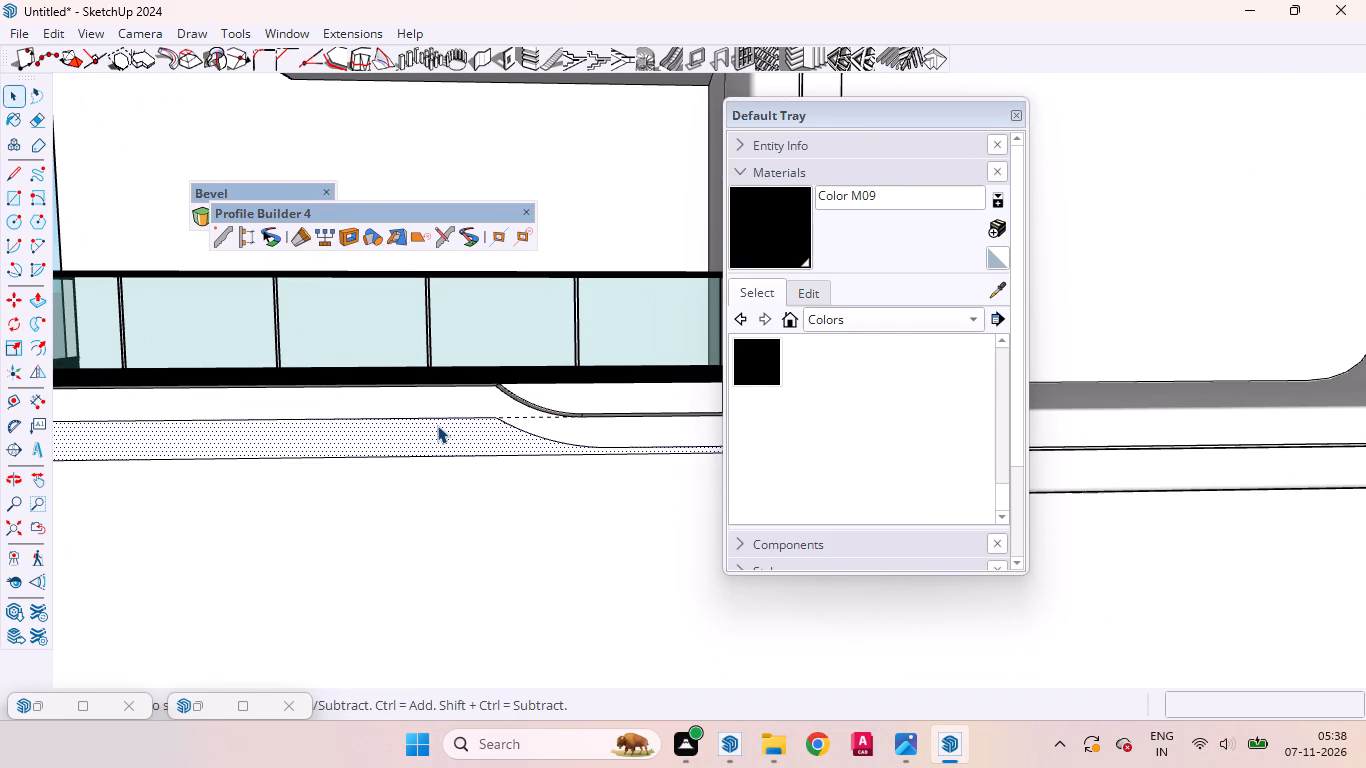
pyautogui.press('p')
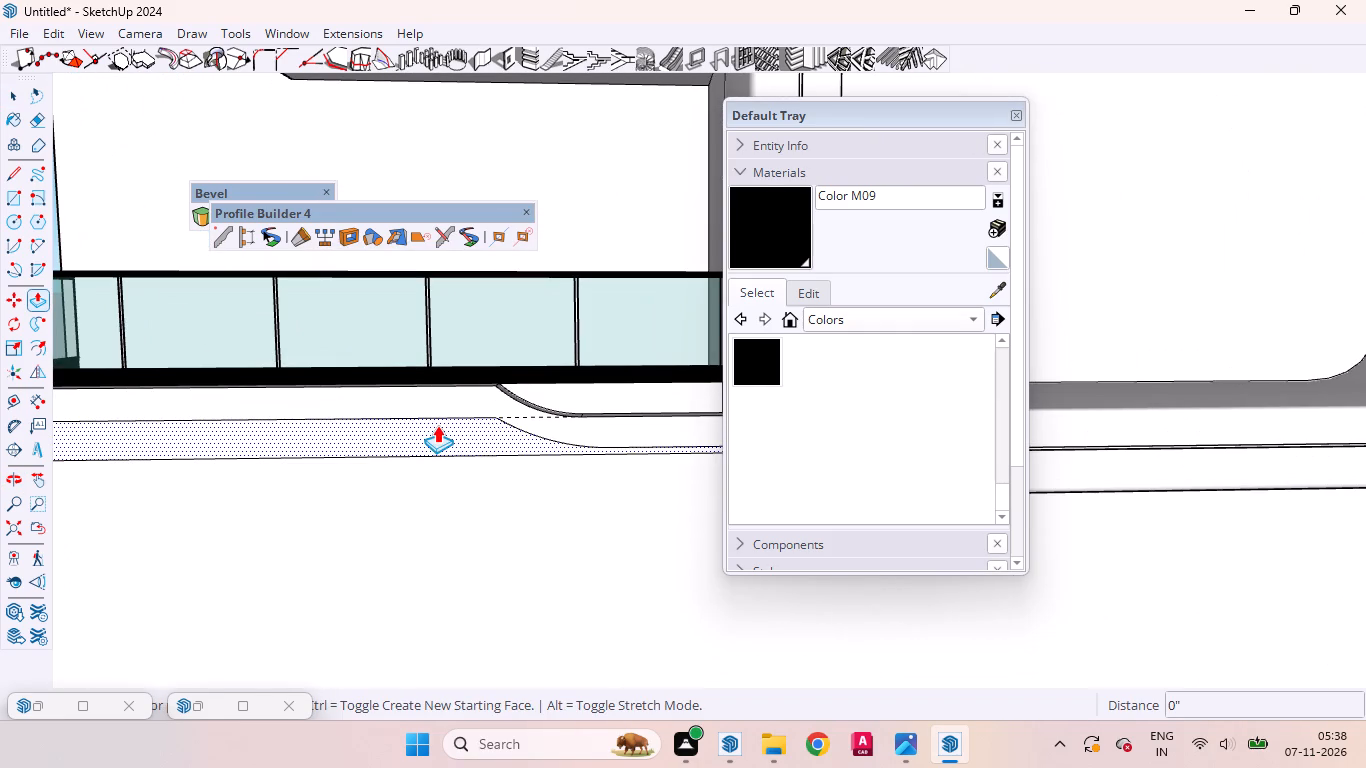
pyautogui.click(437, 425)
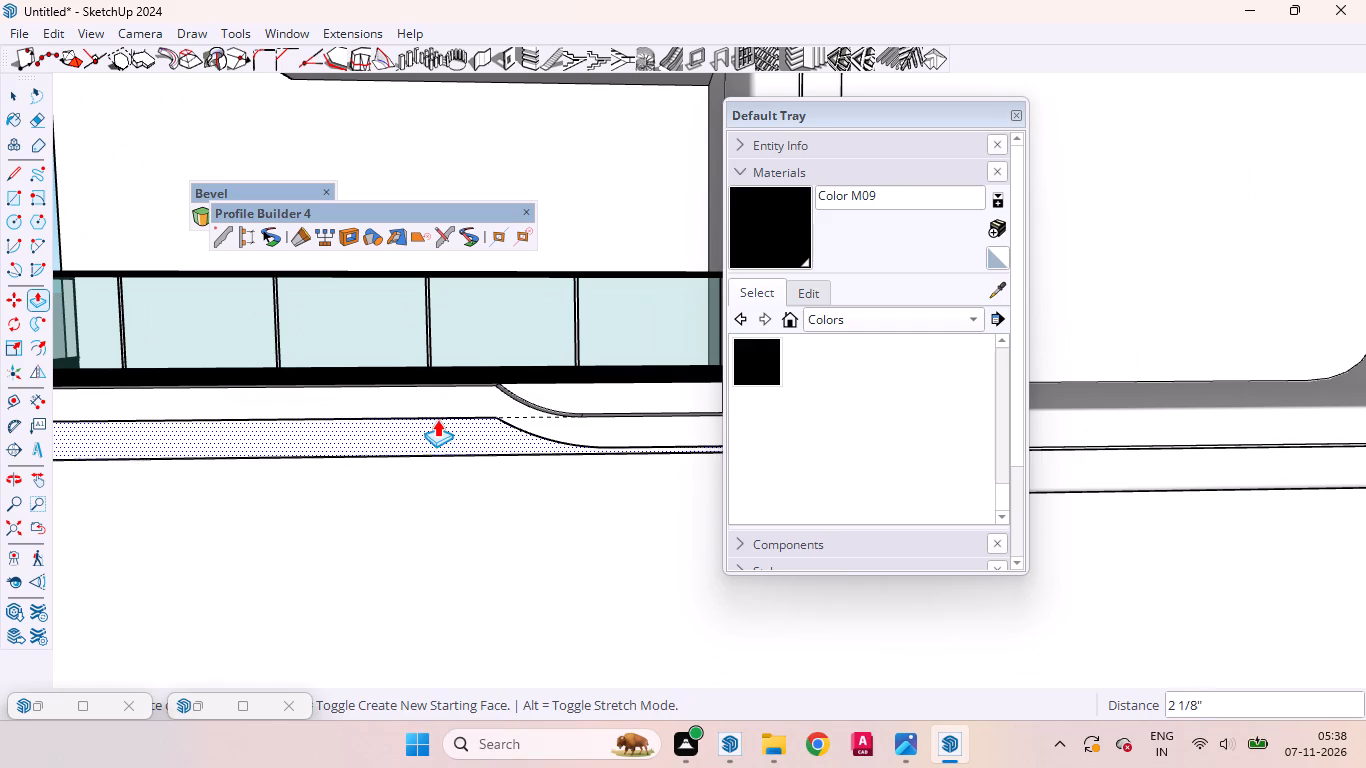
pyautogui.click(566, 403)
# Examine the extruded ledge strip from below and from the front corner of the house.
pyautogui.scroll(-3, 586, 423)
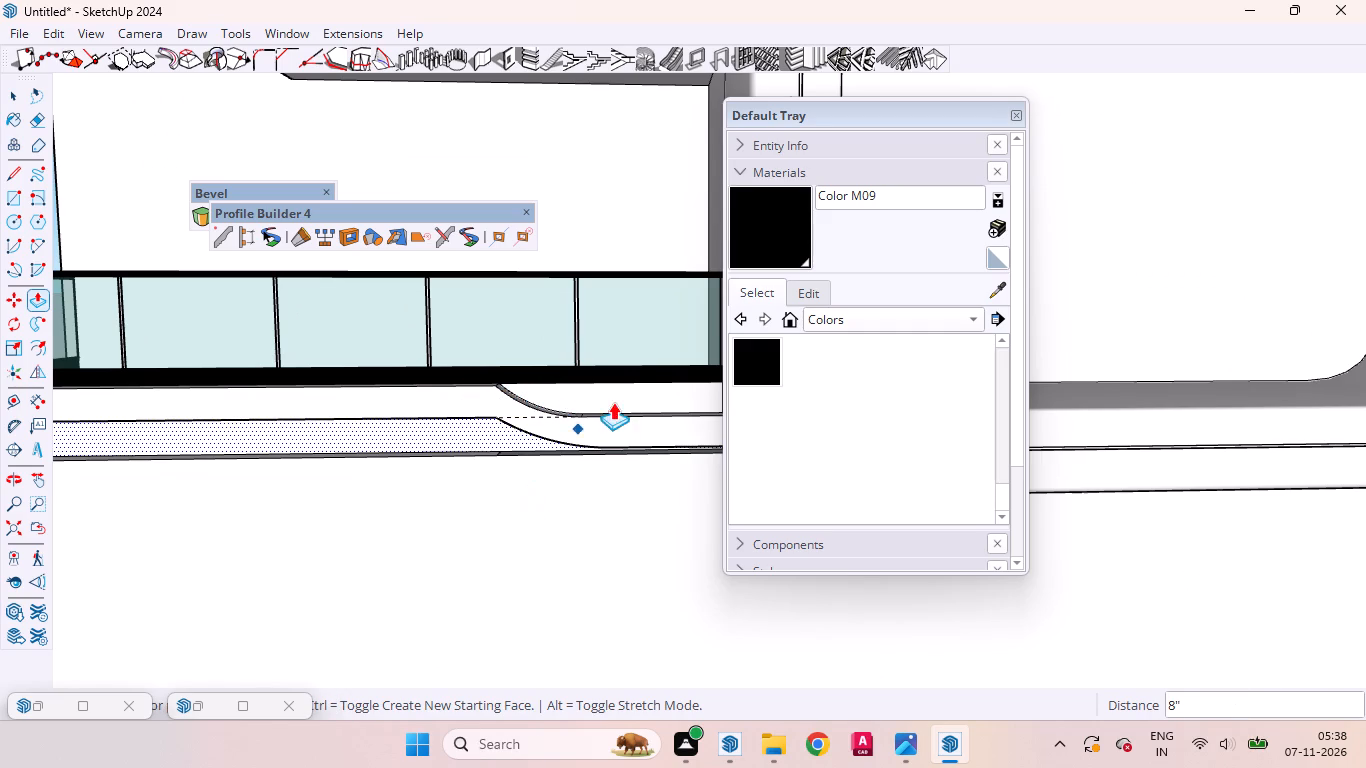
pyautogui.scroll(-10, 613, 402)
pyautogui.moveTo(629, 496); pyautogui.dragTo(710, 319, button='middle')
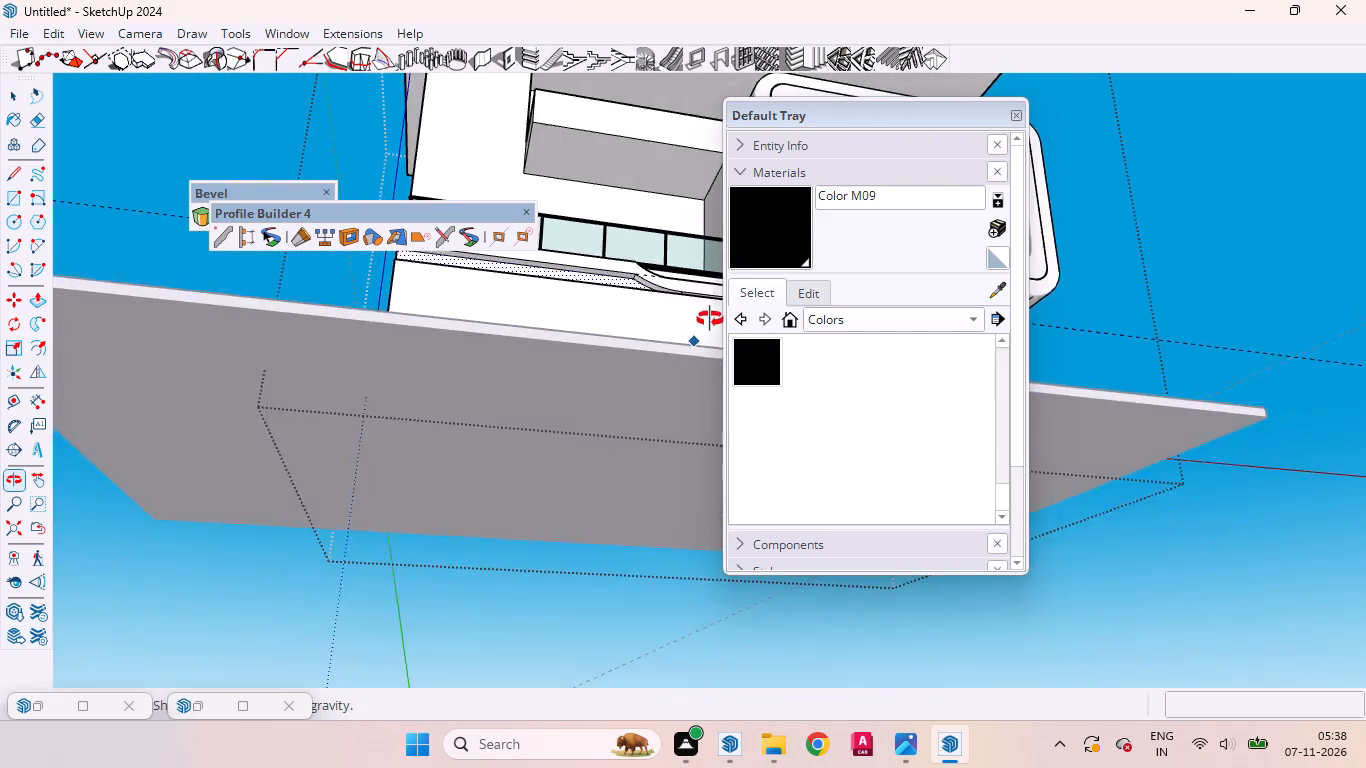
pyautogui.moveTo(710, 319); pyautogui.dragTo(779, 515, button='middle')
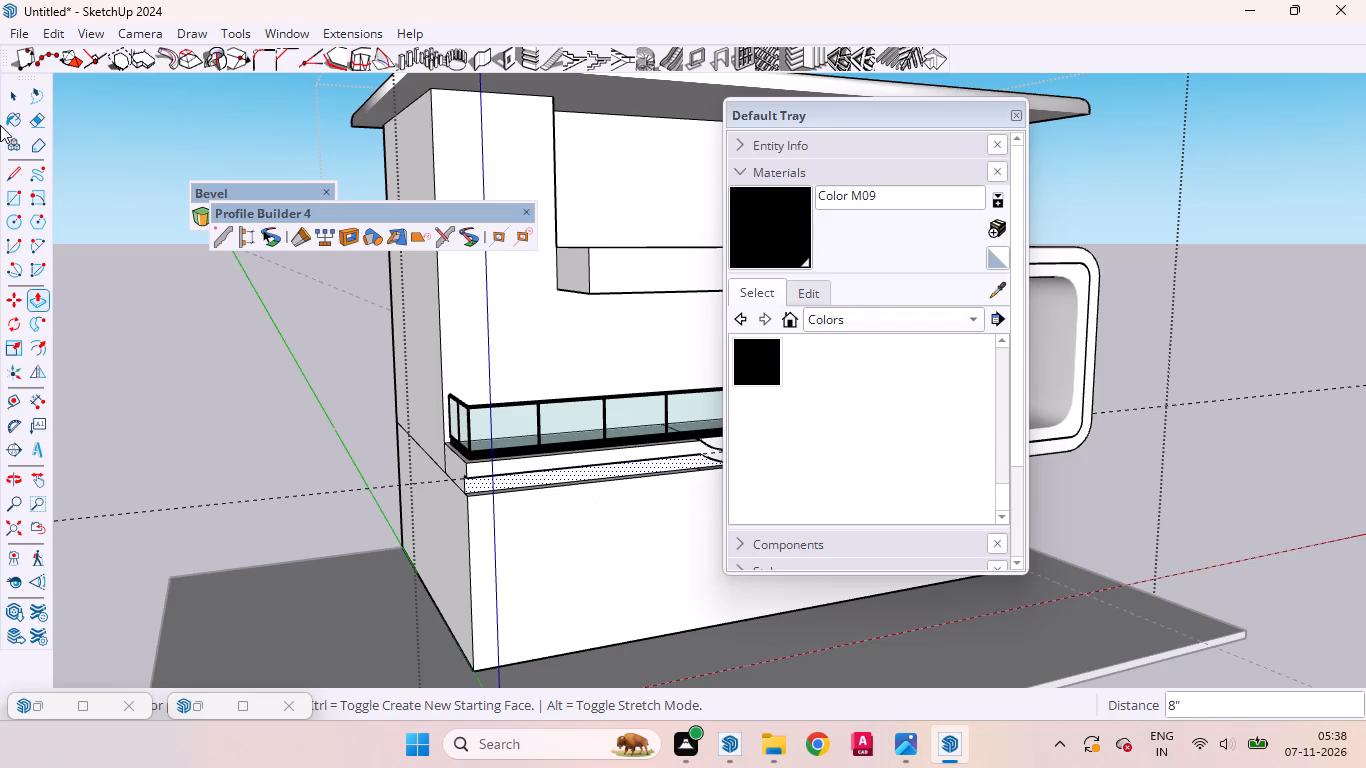
pyautogui.click(19, 93)
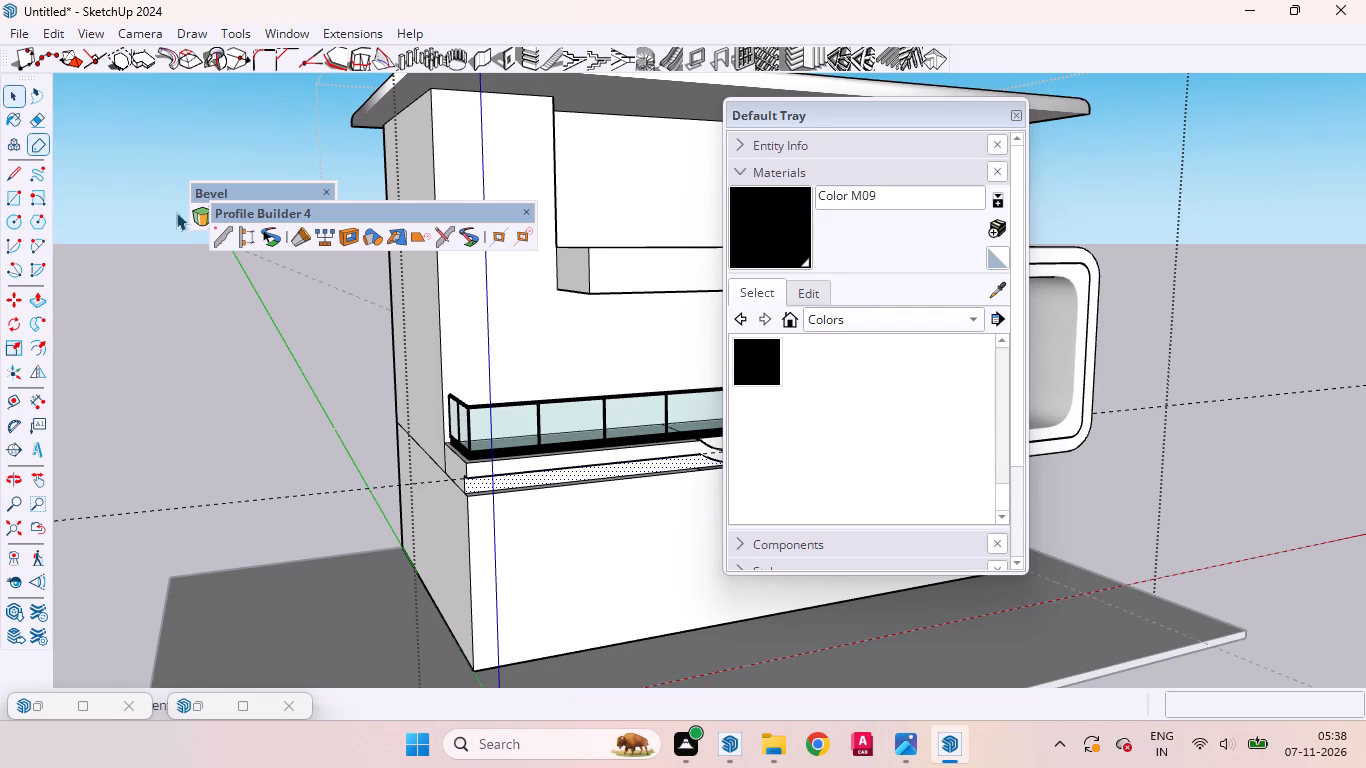
pyautogui.scroll(-4, 291, 401)
pyautogui.scroll(5, 589, 359)
pyautogui.scroll(4, 614, 448)
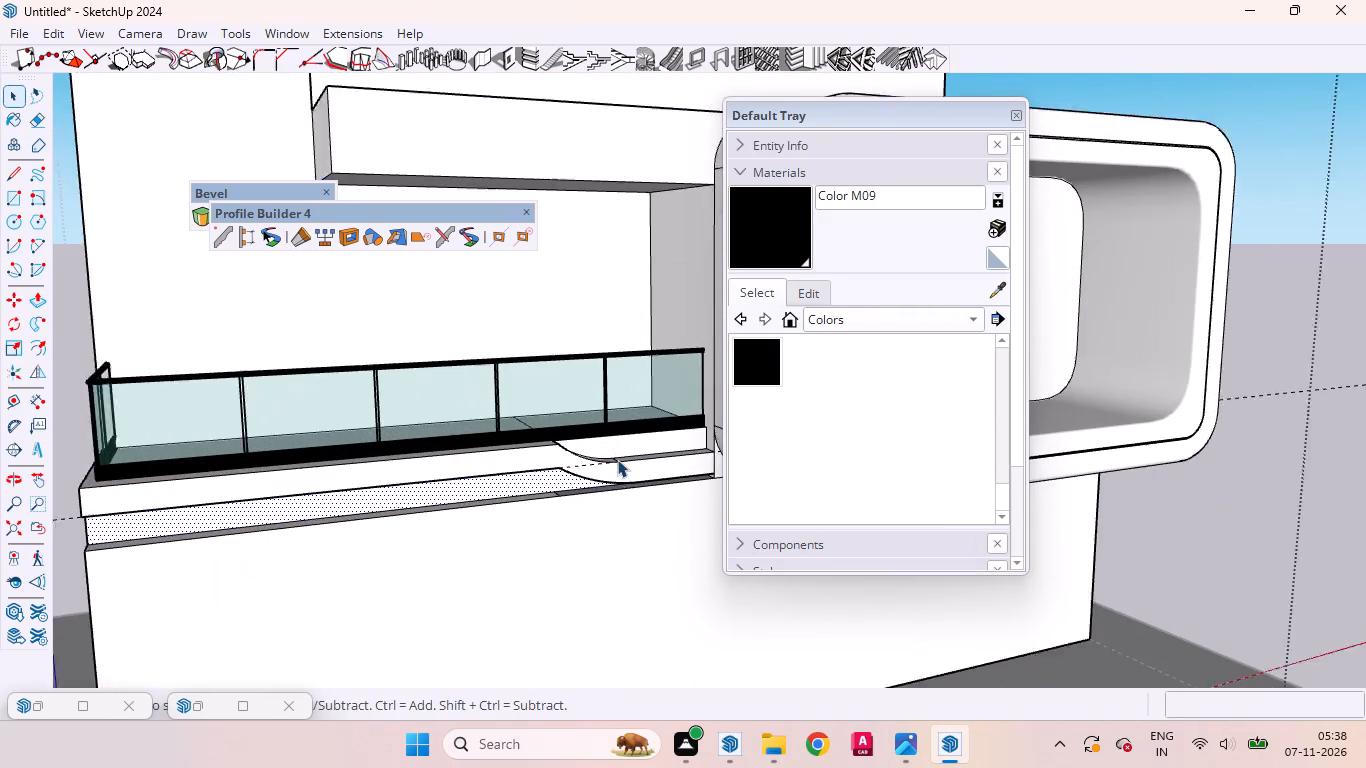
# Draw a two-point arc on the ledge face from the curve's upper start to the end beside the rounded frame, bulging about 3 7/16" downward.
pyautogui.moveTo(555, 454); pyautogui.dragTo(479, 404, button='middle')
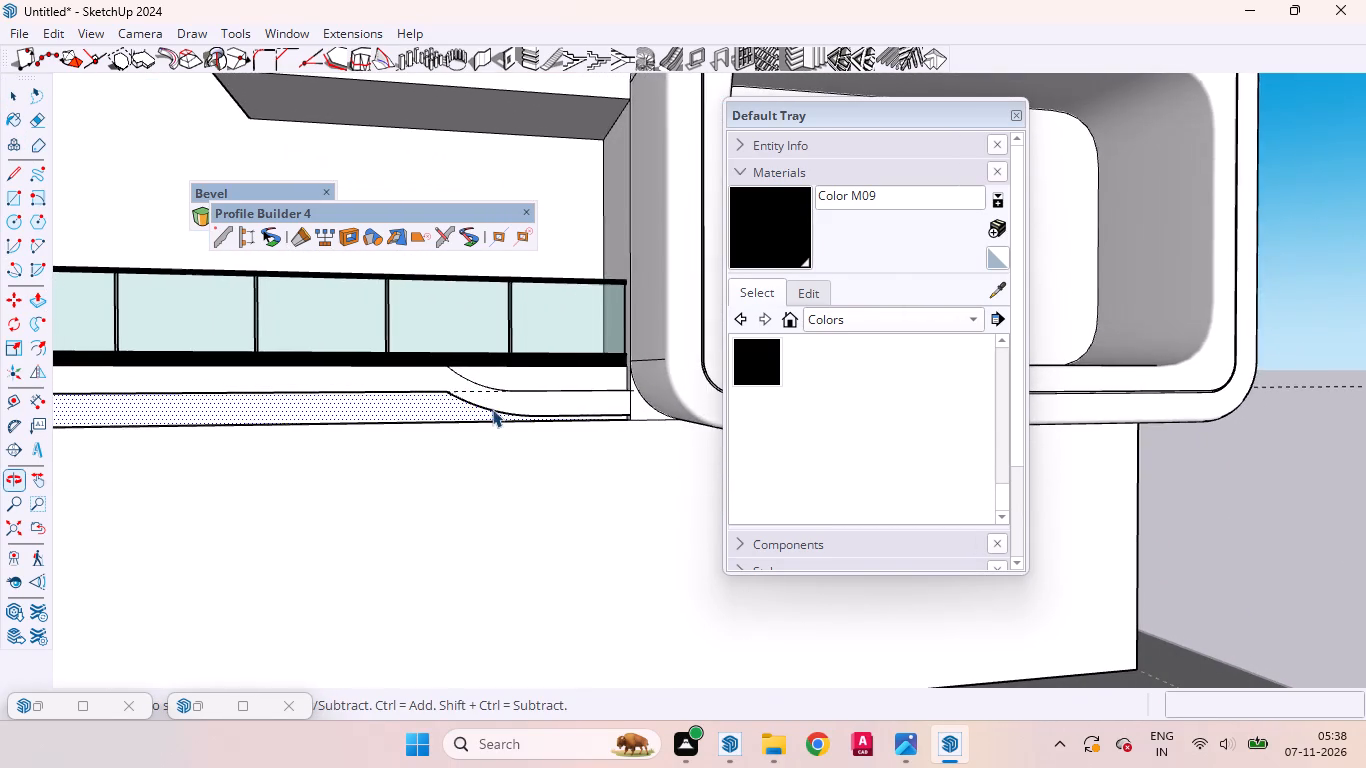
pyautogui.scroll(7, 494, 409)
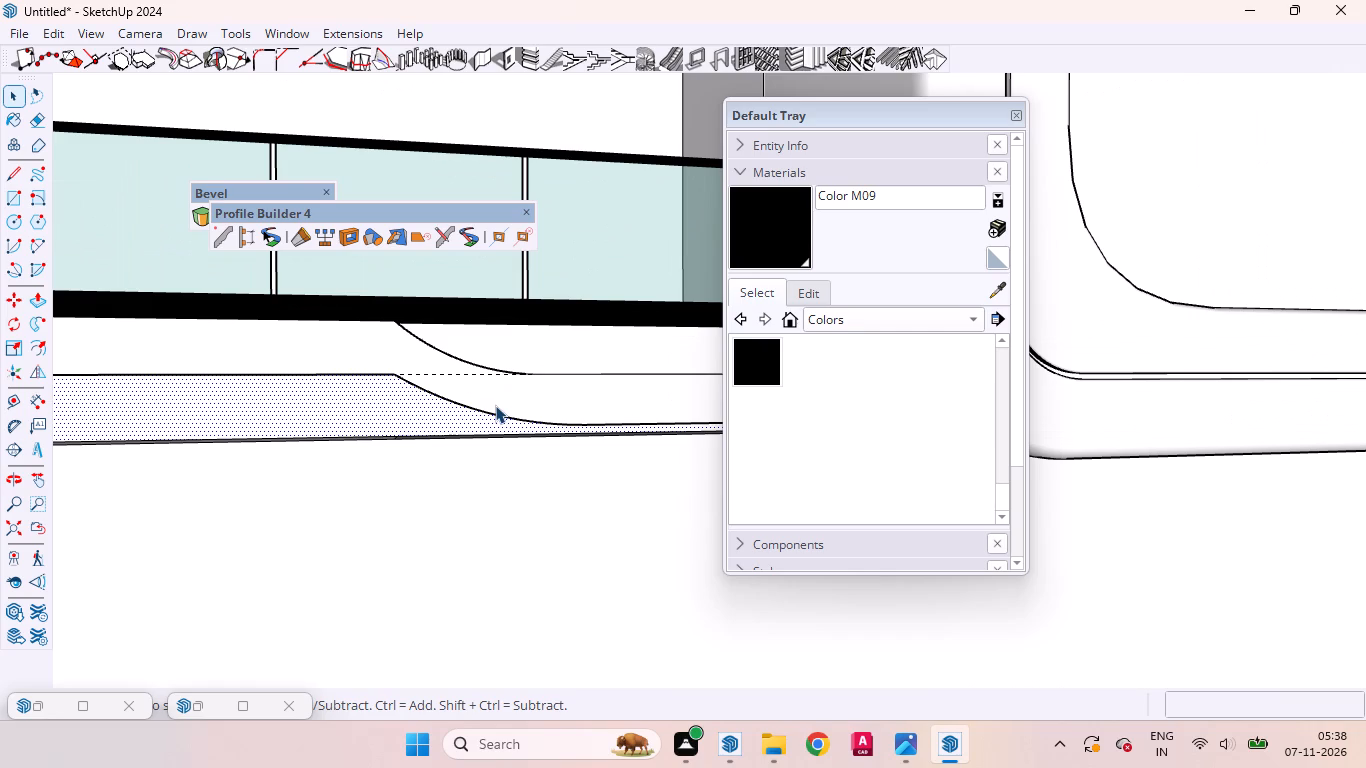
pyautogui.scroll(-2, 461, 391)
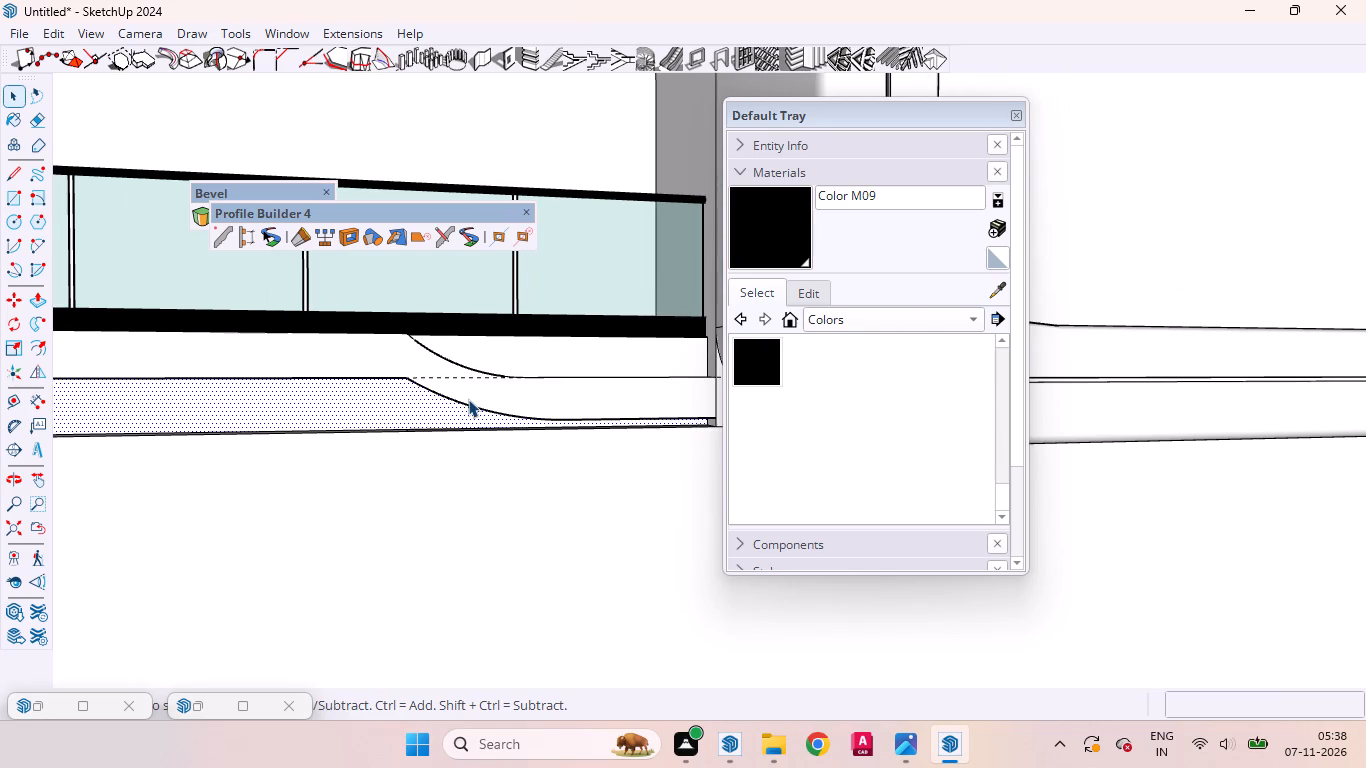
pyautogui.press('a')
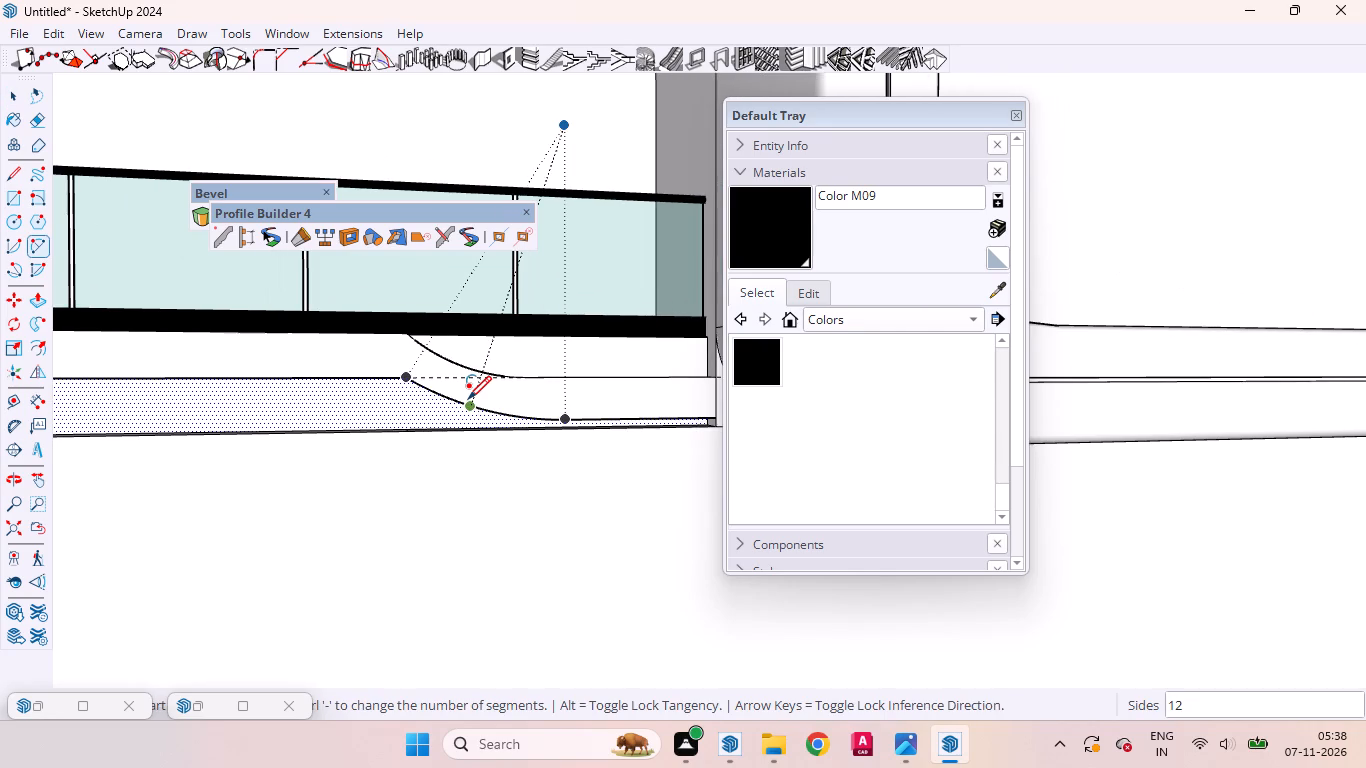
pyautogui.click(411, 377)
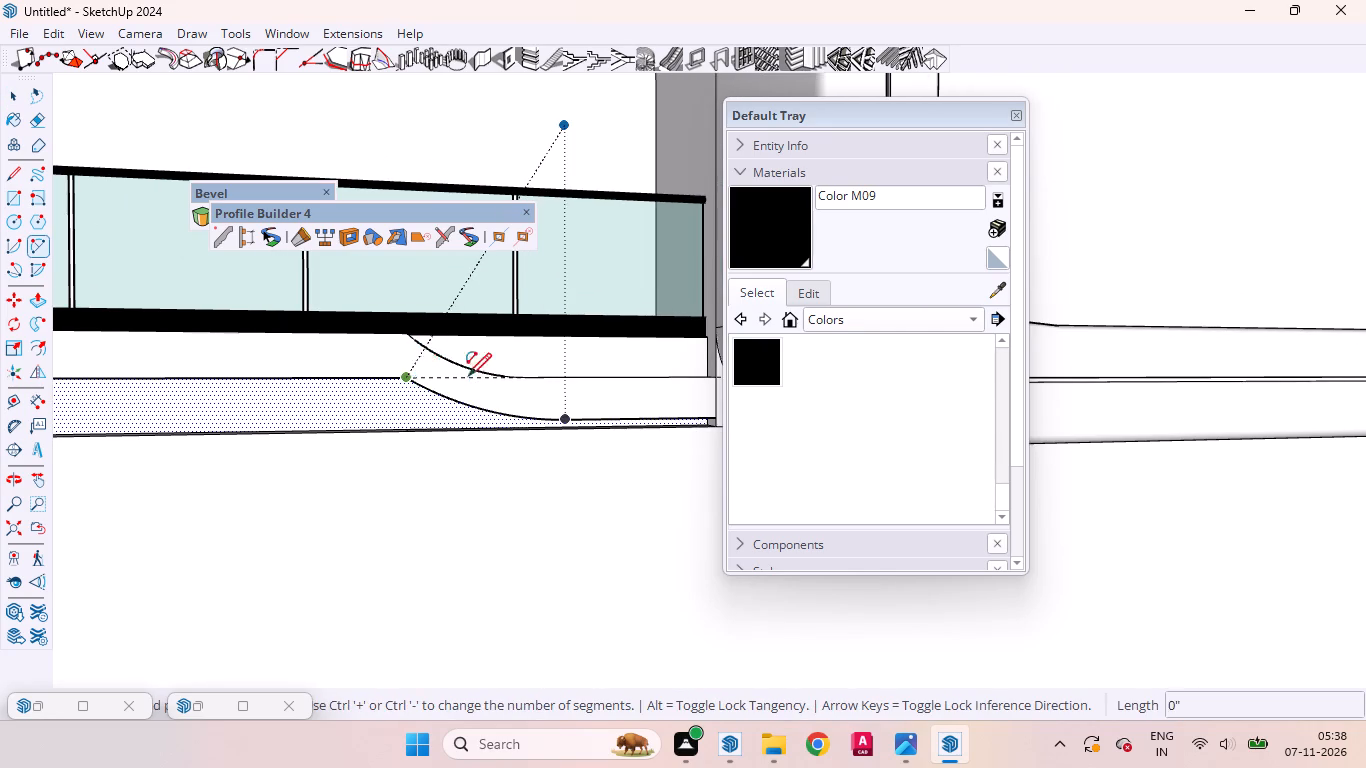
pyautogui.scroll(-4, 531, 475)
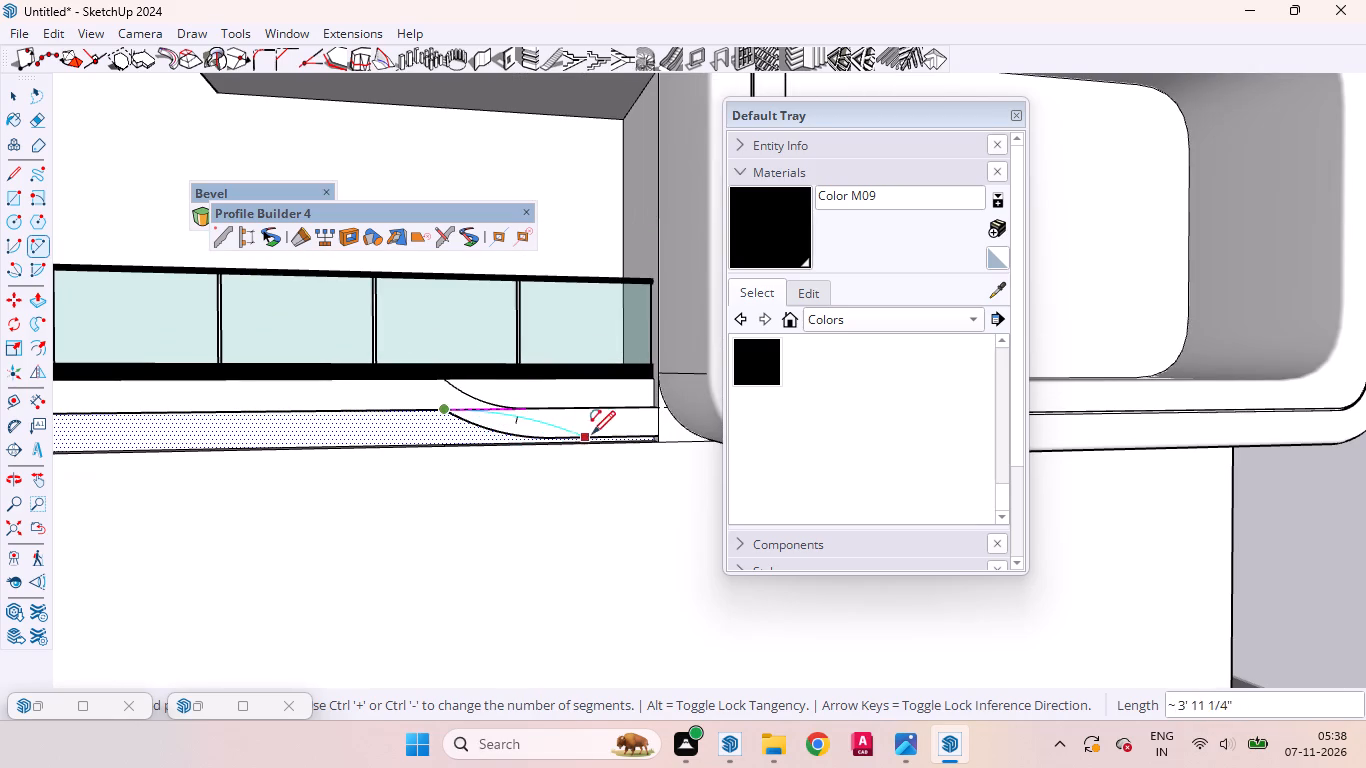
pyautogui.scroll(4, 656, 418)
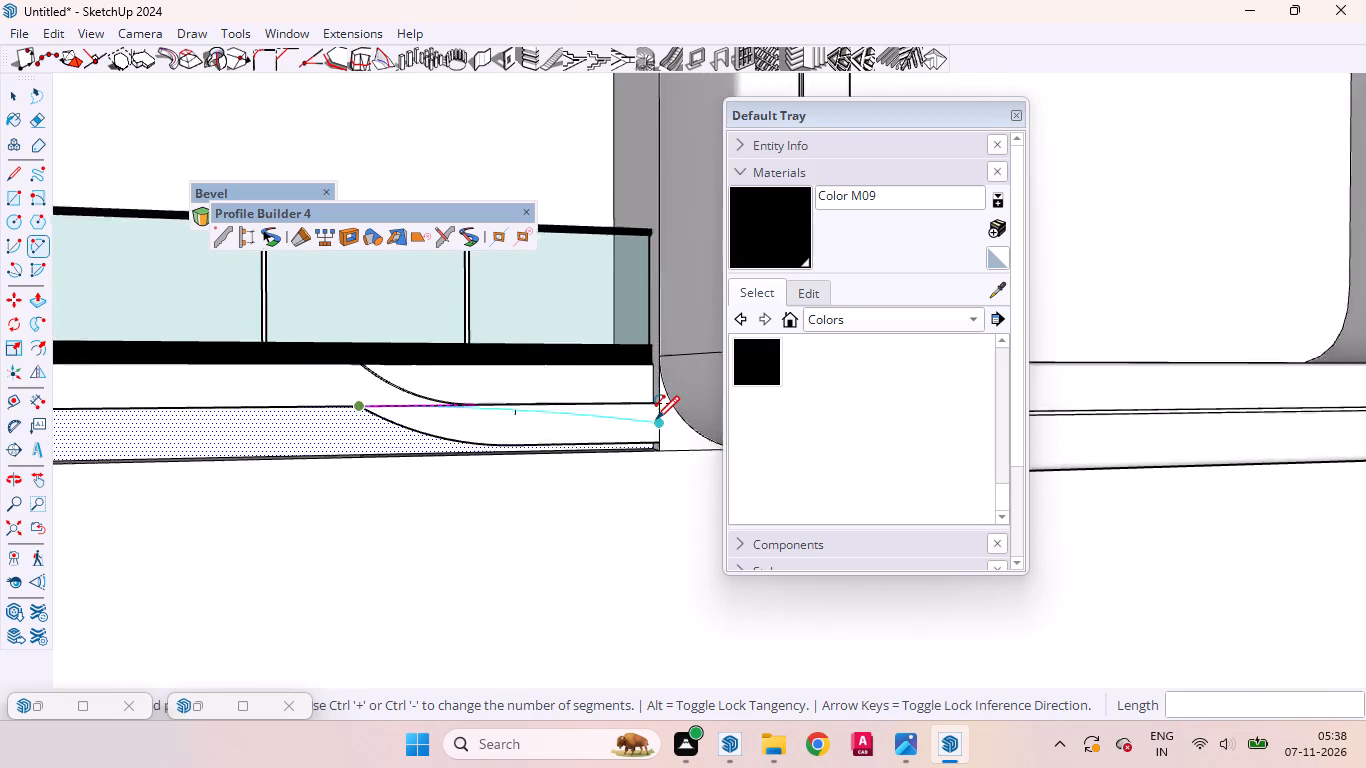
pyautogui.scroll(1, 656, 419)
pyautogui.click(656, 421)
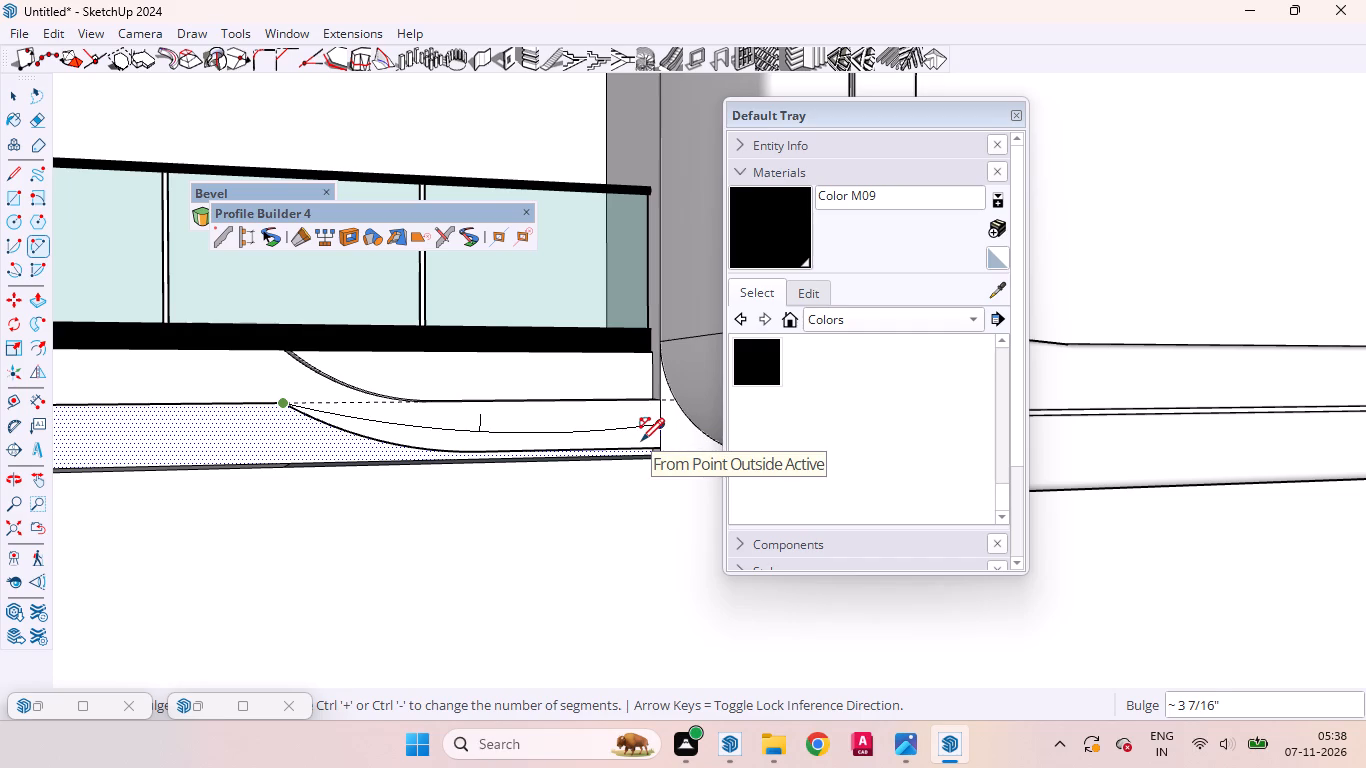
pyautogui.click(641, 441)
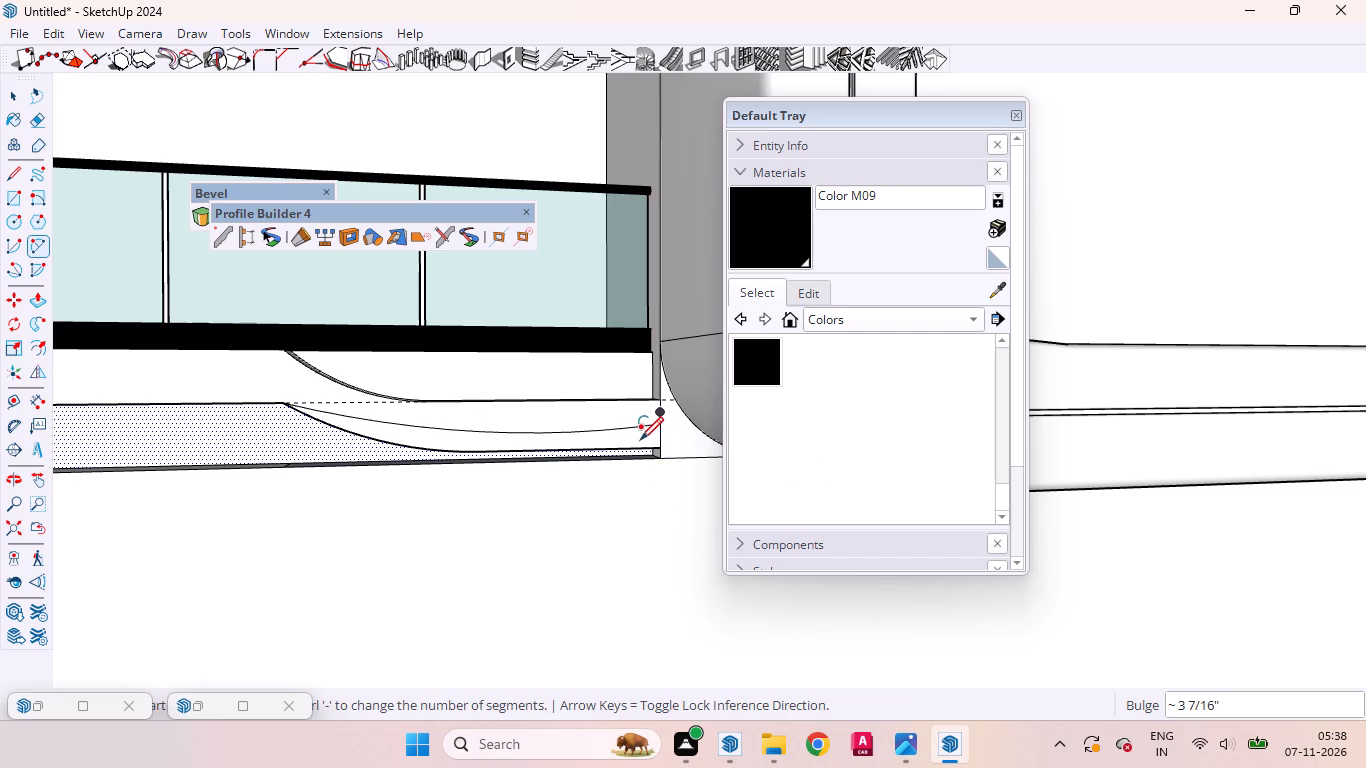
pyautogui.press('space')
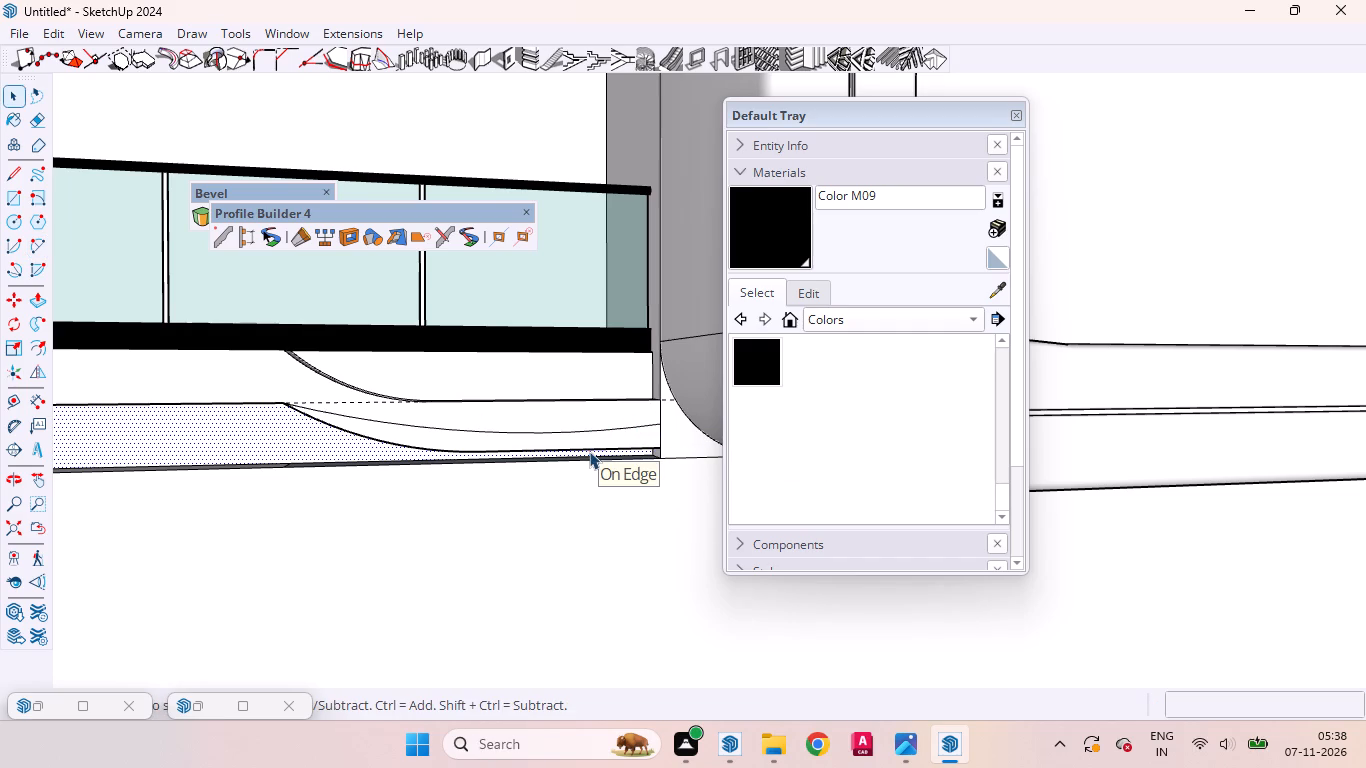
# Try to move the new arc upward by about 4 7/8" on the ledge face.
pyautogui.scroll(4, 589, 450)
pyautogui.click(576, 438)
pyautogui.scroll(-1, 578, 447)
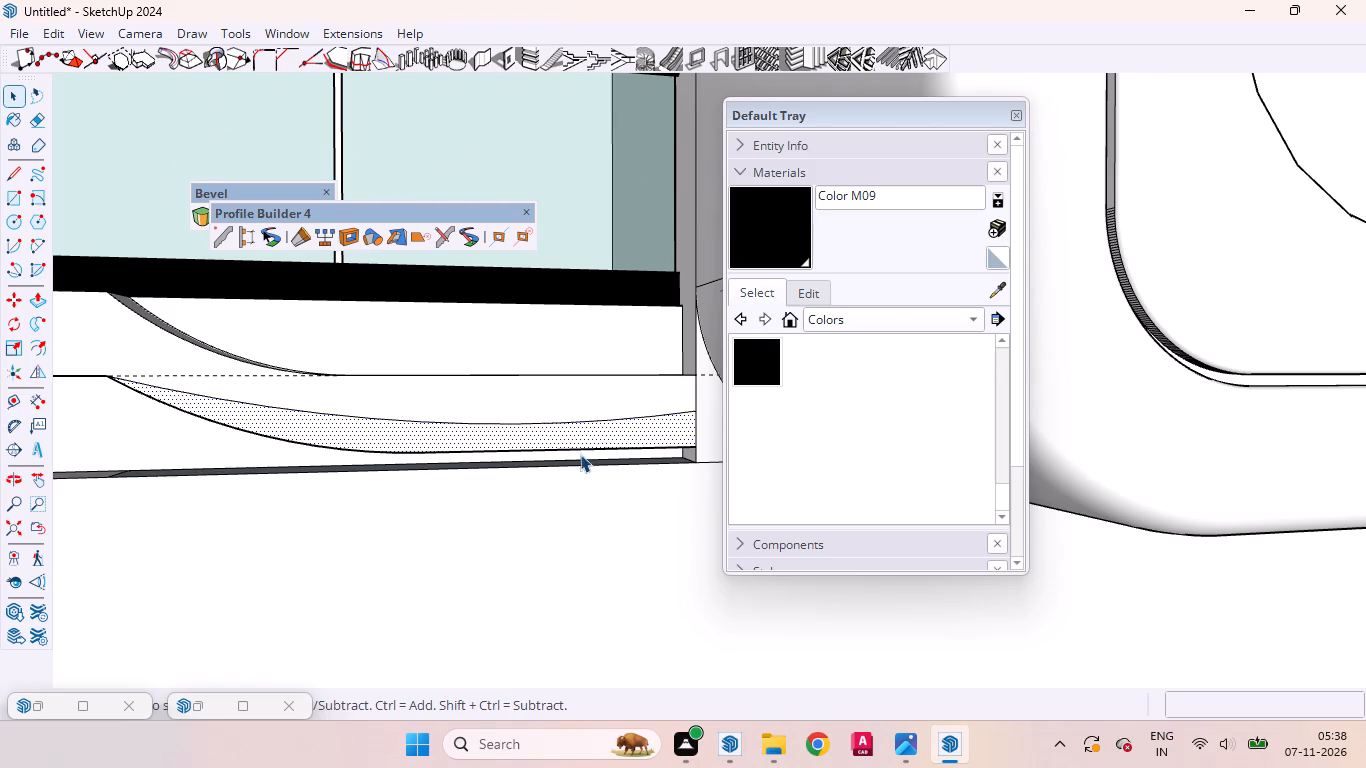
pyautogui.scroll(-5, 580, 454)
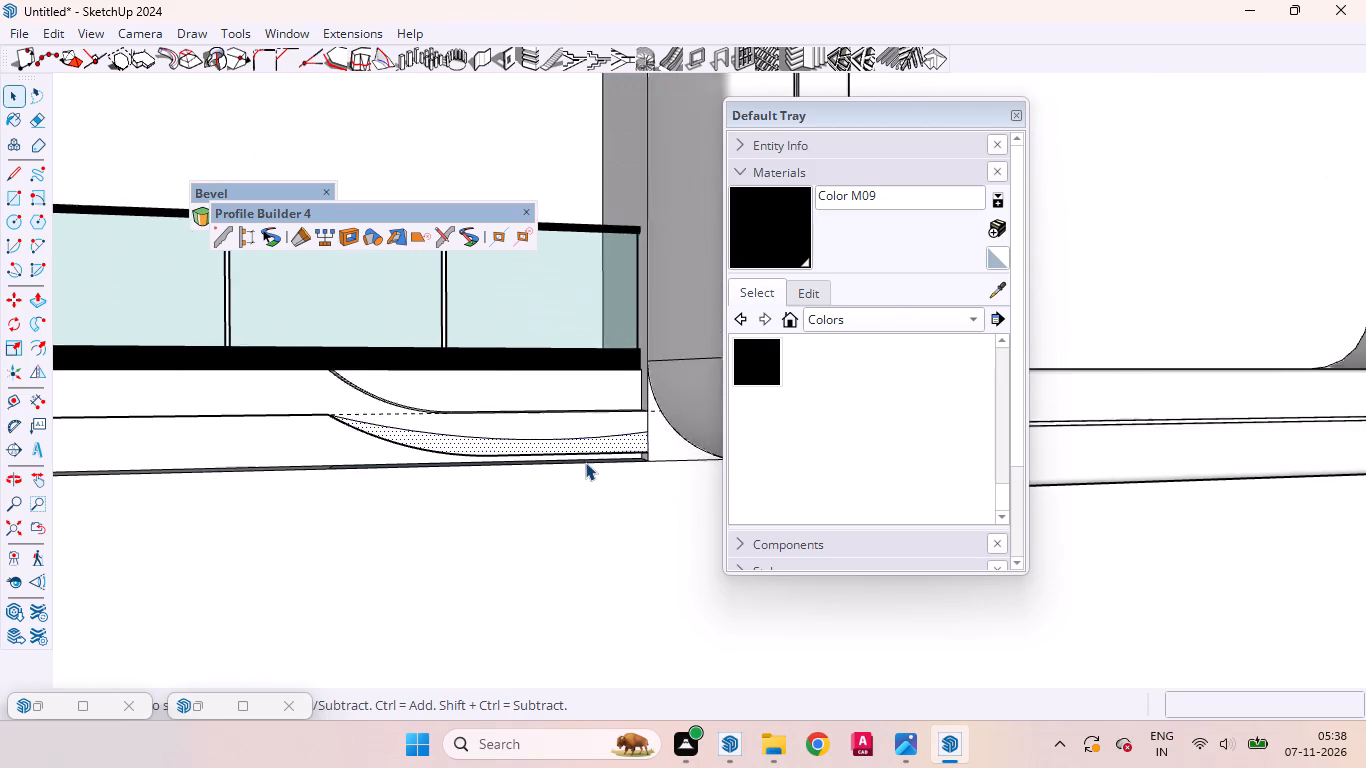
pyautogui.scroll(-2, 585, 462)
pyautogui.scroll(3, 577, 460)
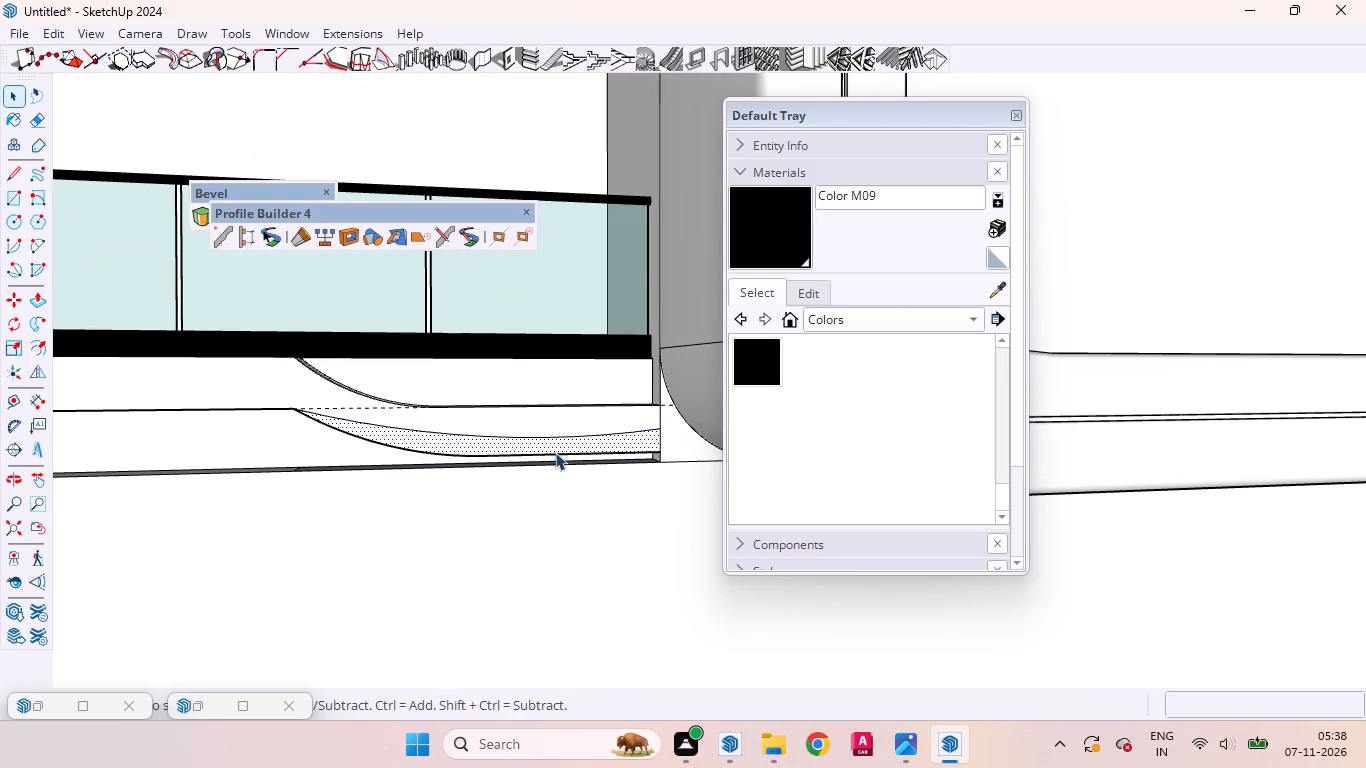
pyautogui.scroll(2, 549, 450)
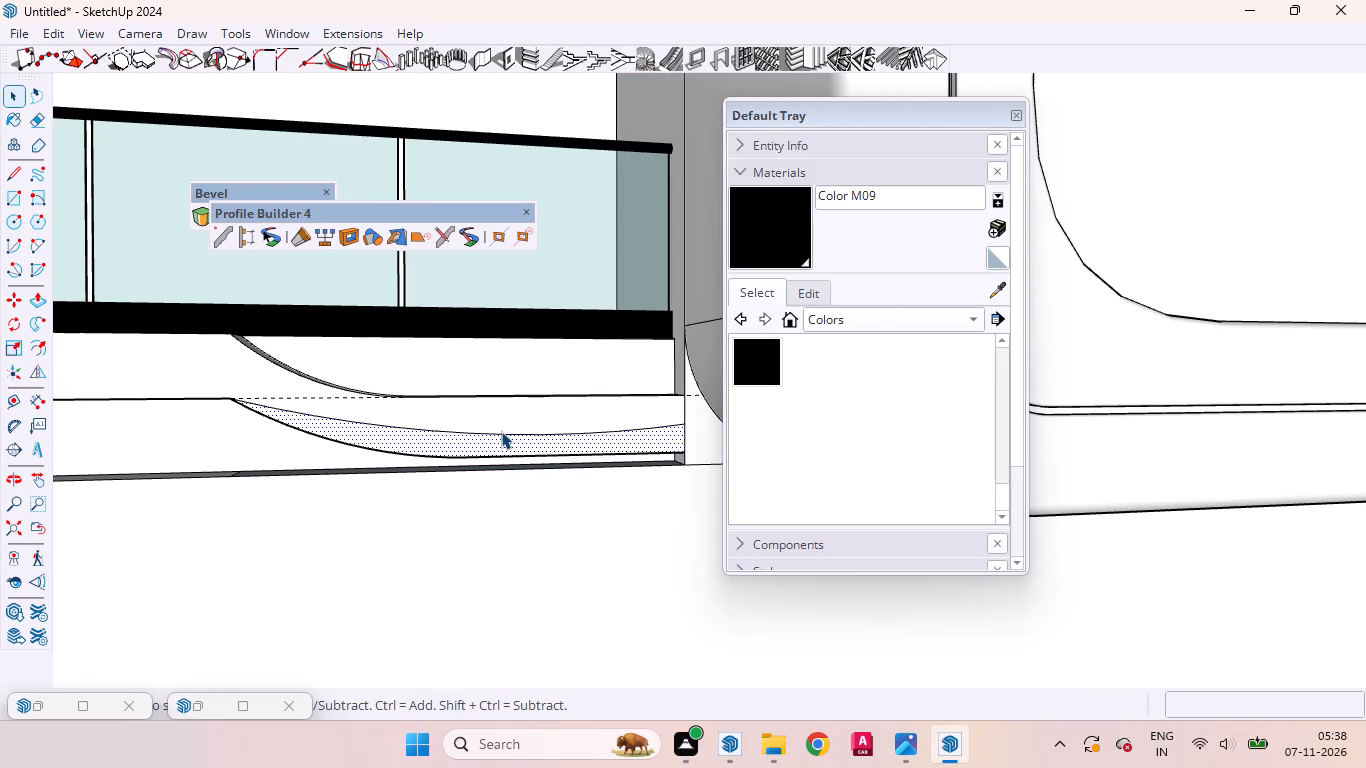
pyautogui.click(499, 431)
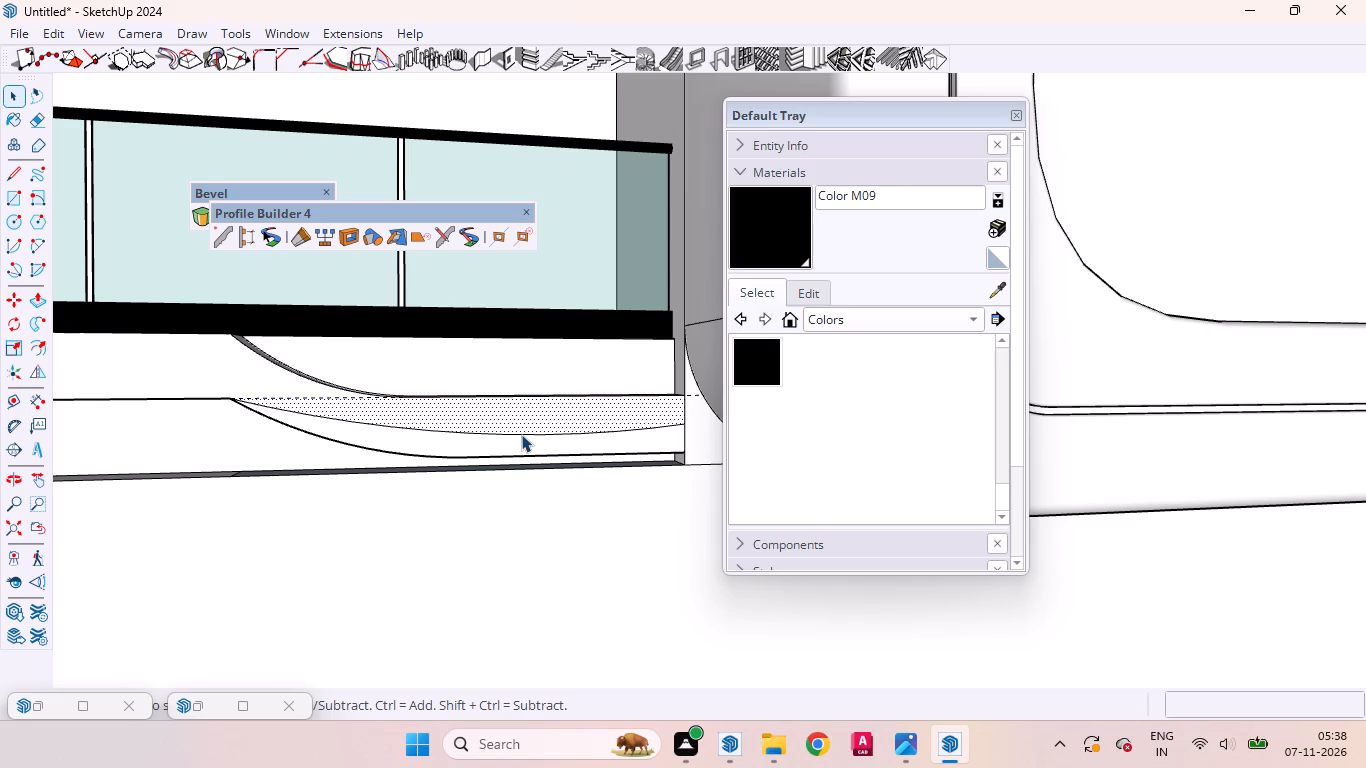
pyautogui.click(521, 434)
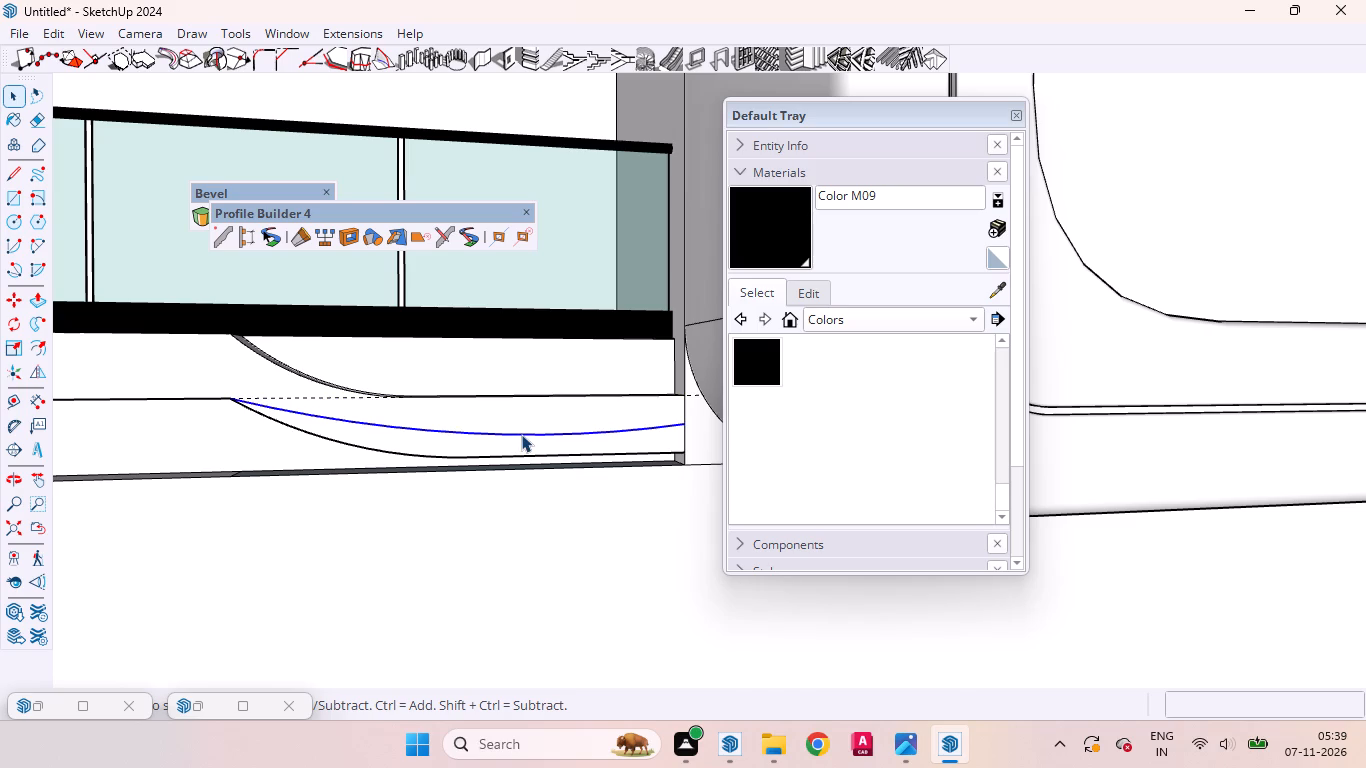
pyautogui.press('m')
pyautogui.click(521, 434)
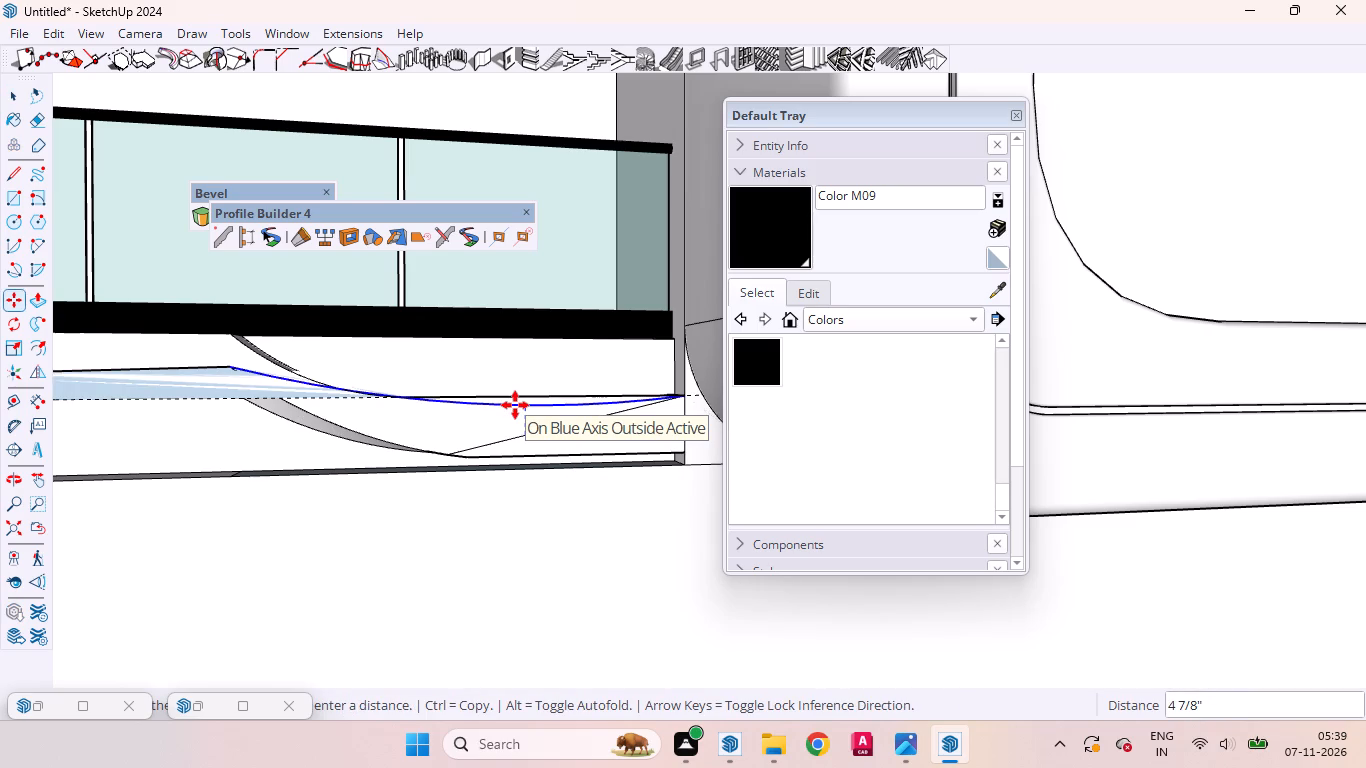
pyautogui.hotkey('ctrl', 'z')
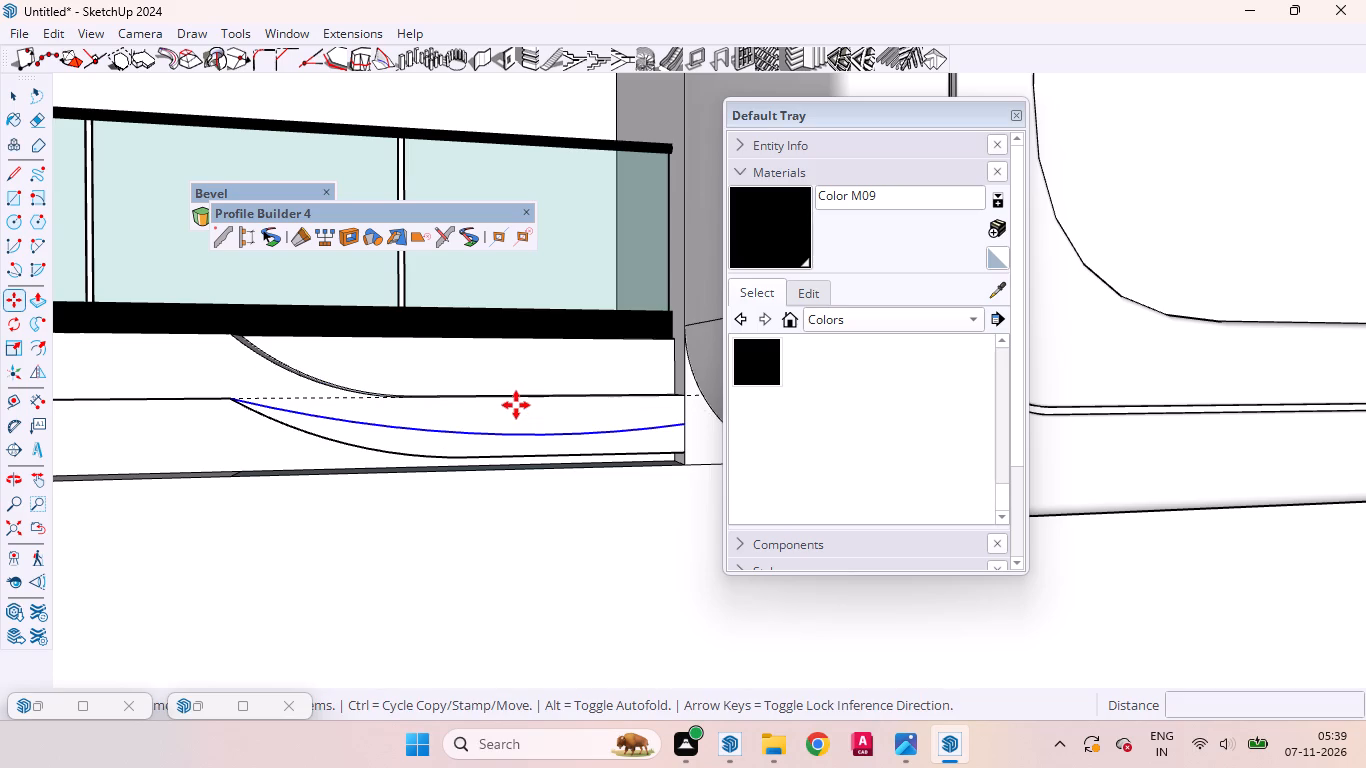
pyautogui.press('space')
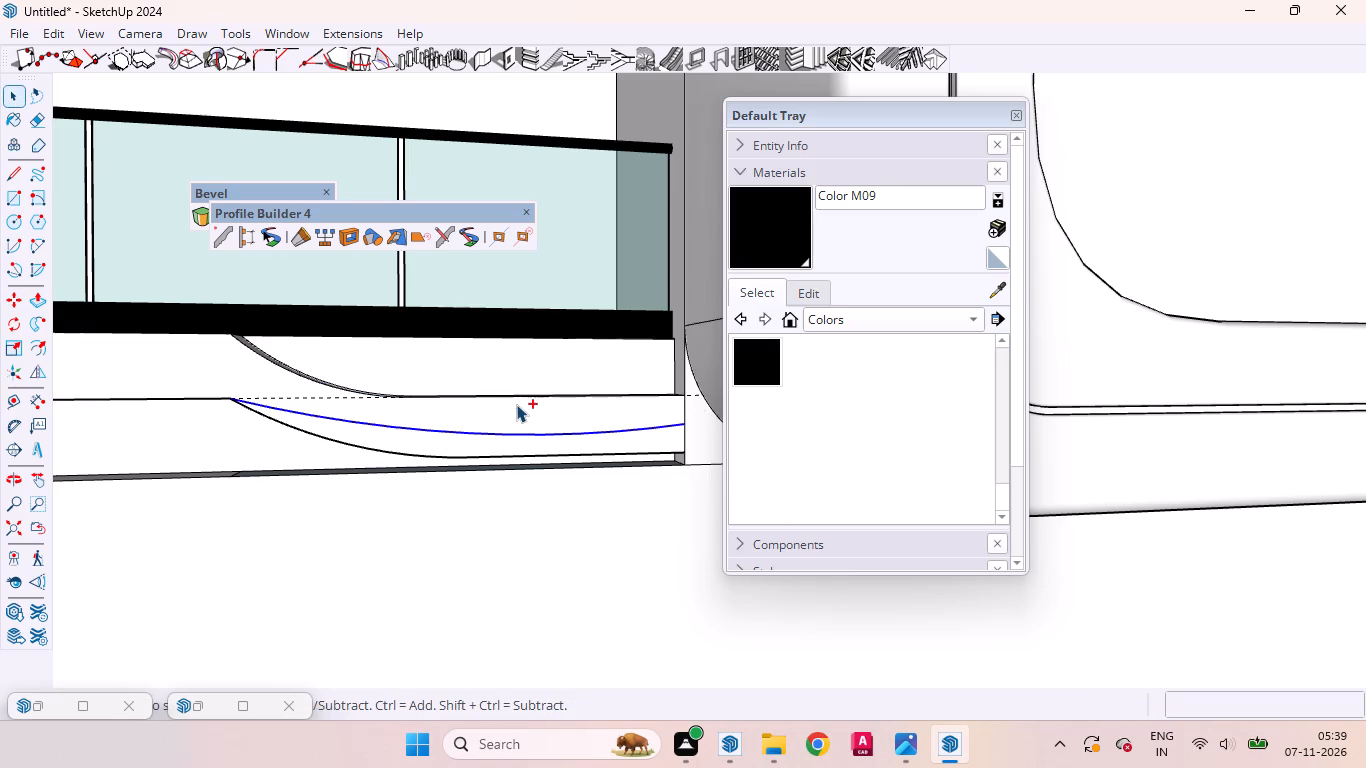
# Undo the new arc, the ledge strip extrusion and the preceding linework edits, back to the lone curve and full dashed guide.
pyautogui.hotkey('ctrl', 'z')
pyautogui.scroll(-1, 538, 380)
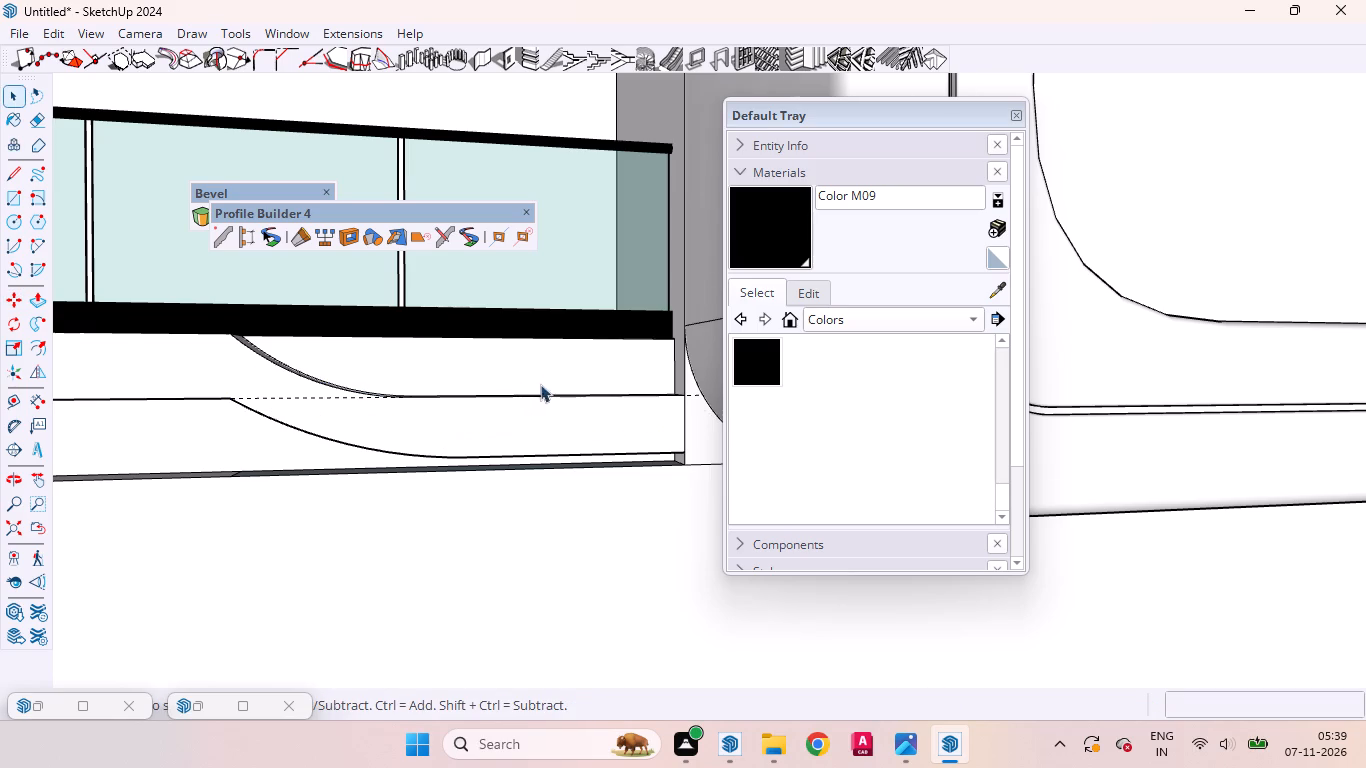
pyautogui.scroll(-12, 540, 384)
pyautogui.moveTo(584, 499); pyautogui.dragTo(714, 521, button='middle')
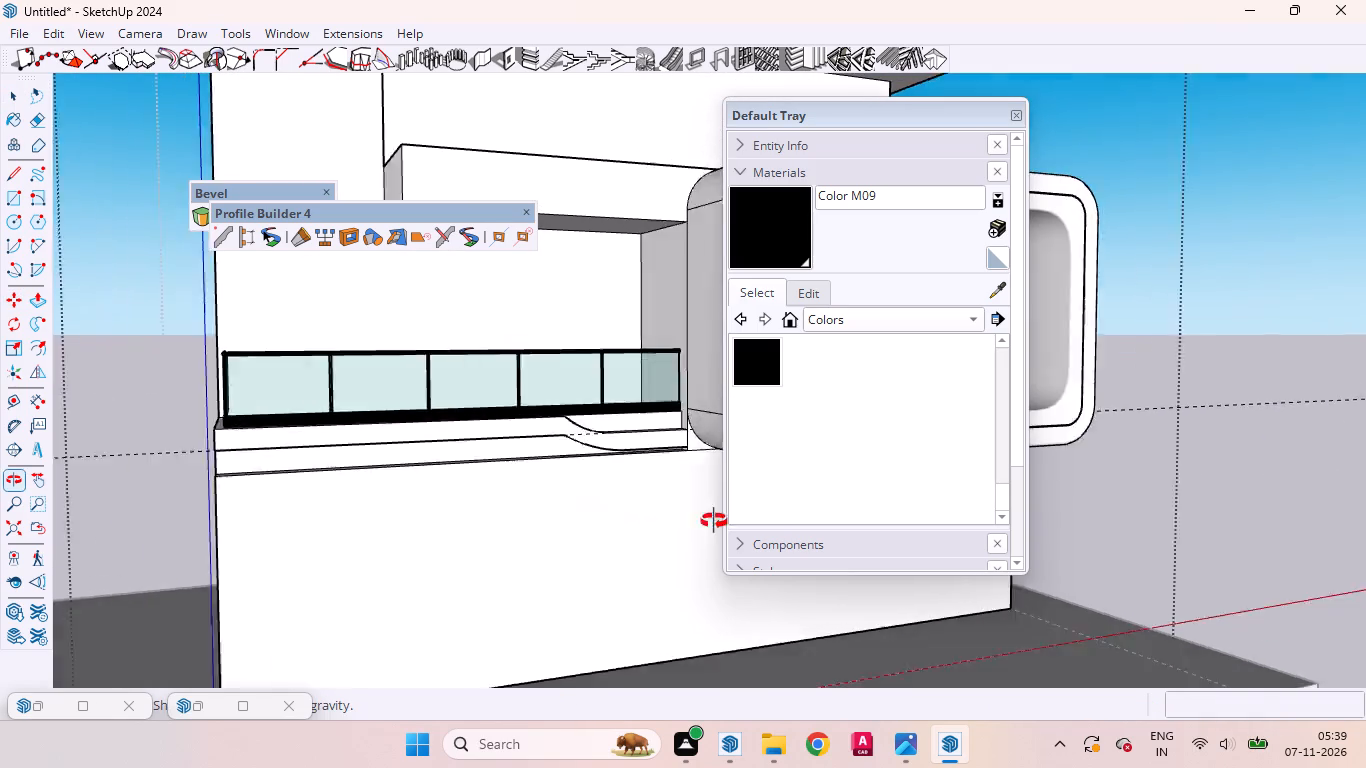
pyautogui.moveTo(714, 521); pyautogui.dragTo(561, 553, button='middle')
pyautogui.scroll(1, 561, 552)
pyautogui.scroll(-1, 561, 552)
pyautogui.scroll(1, 561, 552)
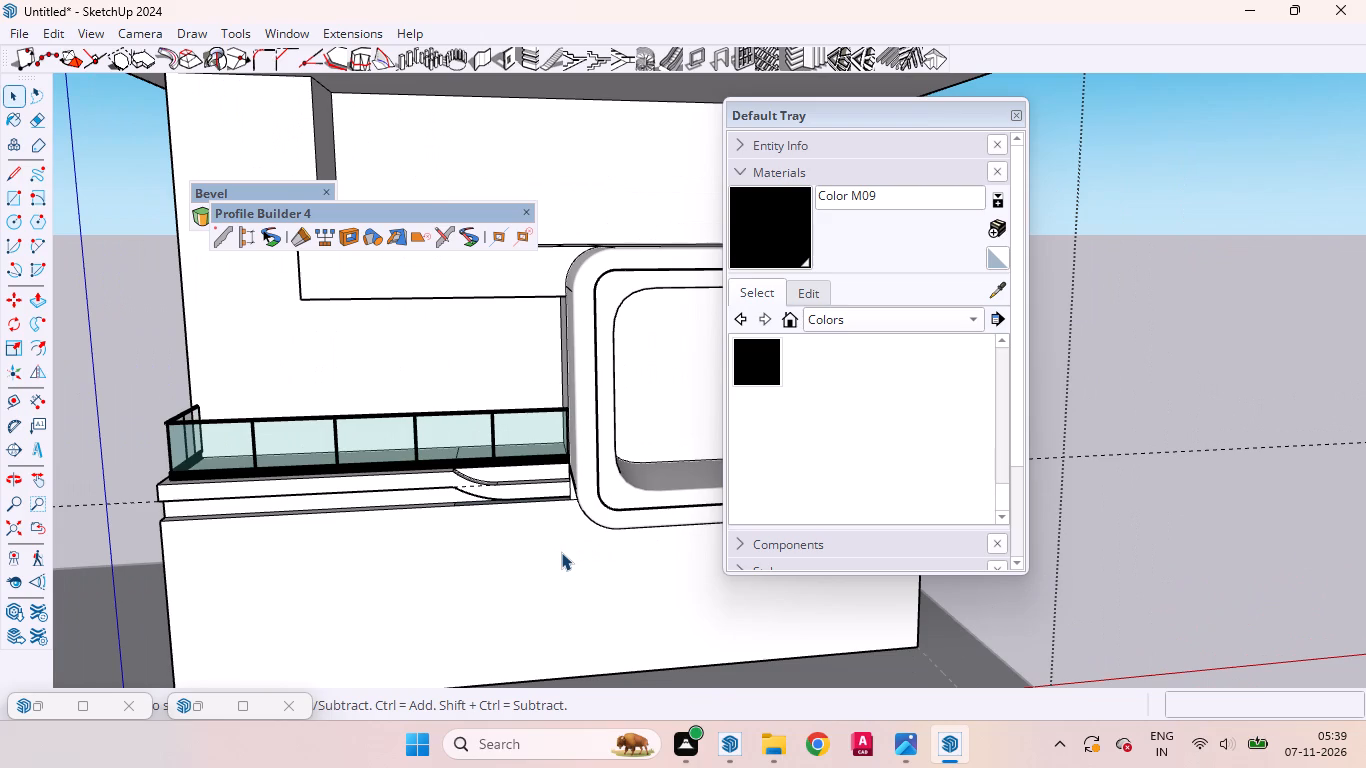
pyautogui.hotkey('ctrl', 'z')
pyautogui.hotkey('ctrl', 'z')
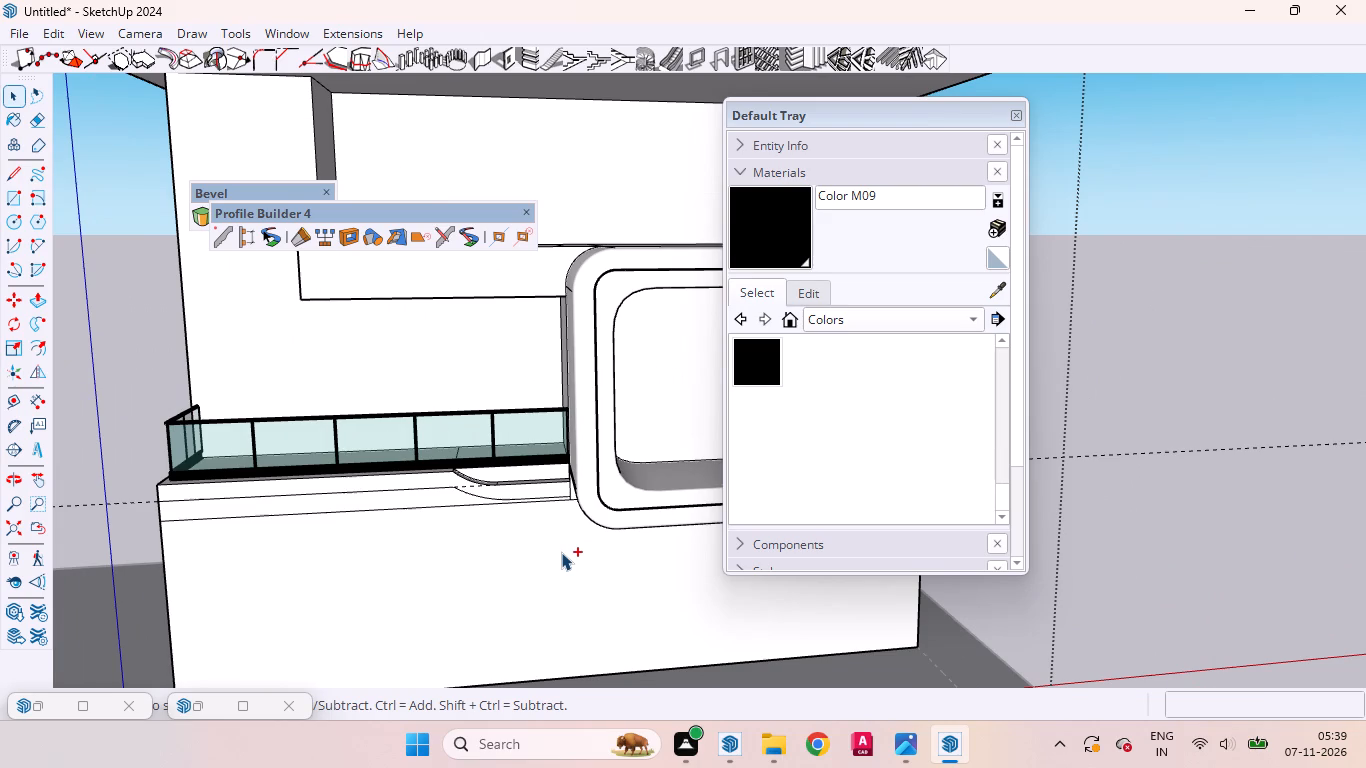
pyautogui.hotkey('ctrl', 'z')
pyautogui.hotkey('ctrl', 'z')
pyautogui.hotkey('ctrl', 'z')
pyautogui.hotkey('ctrl', 'z')
pyautogui.hotkey('ctrl', 'z')
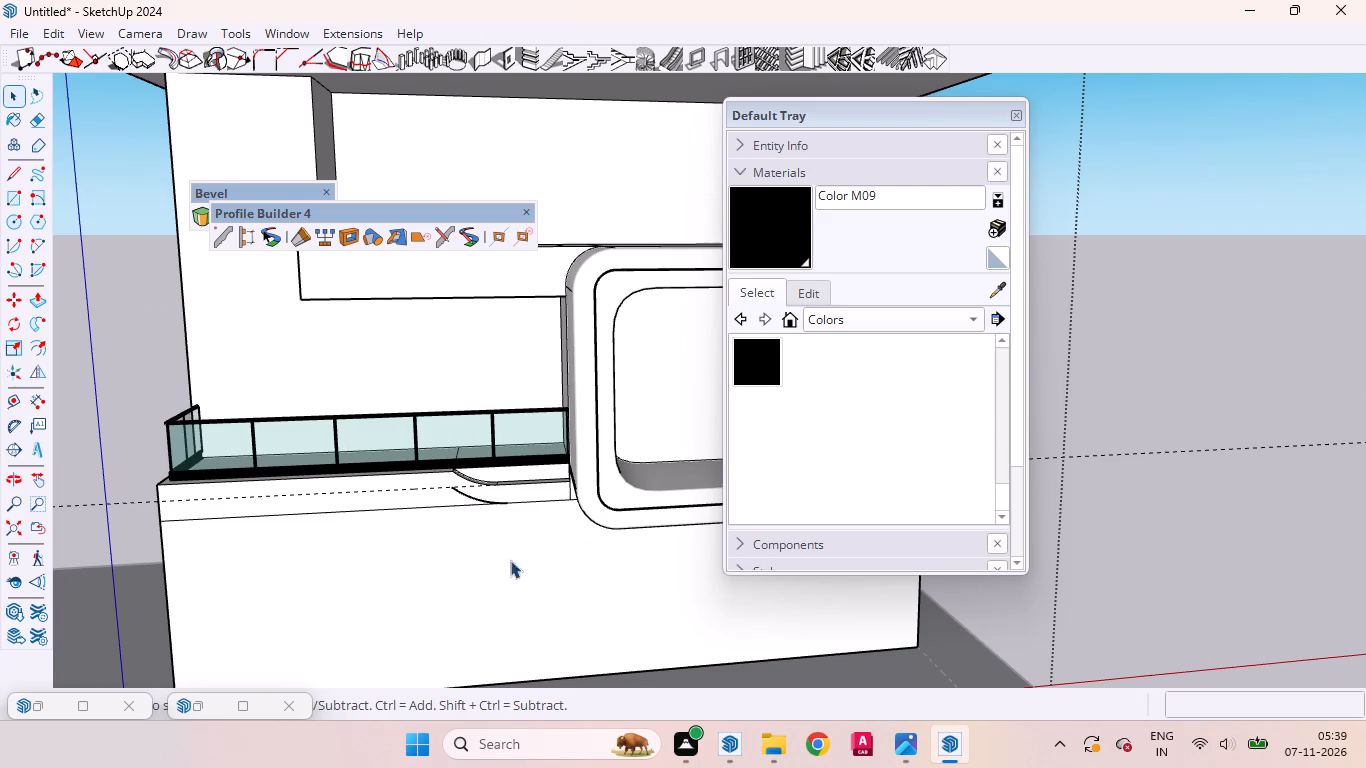
# Erase the remaining curved arc on the flat band below the glass railing.
pyautogui.scroll(7, 379, 557)
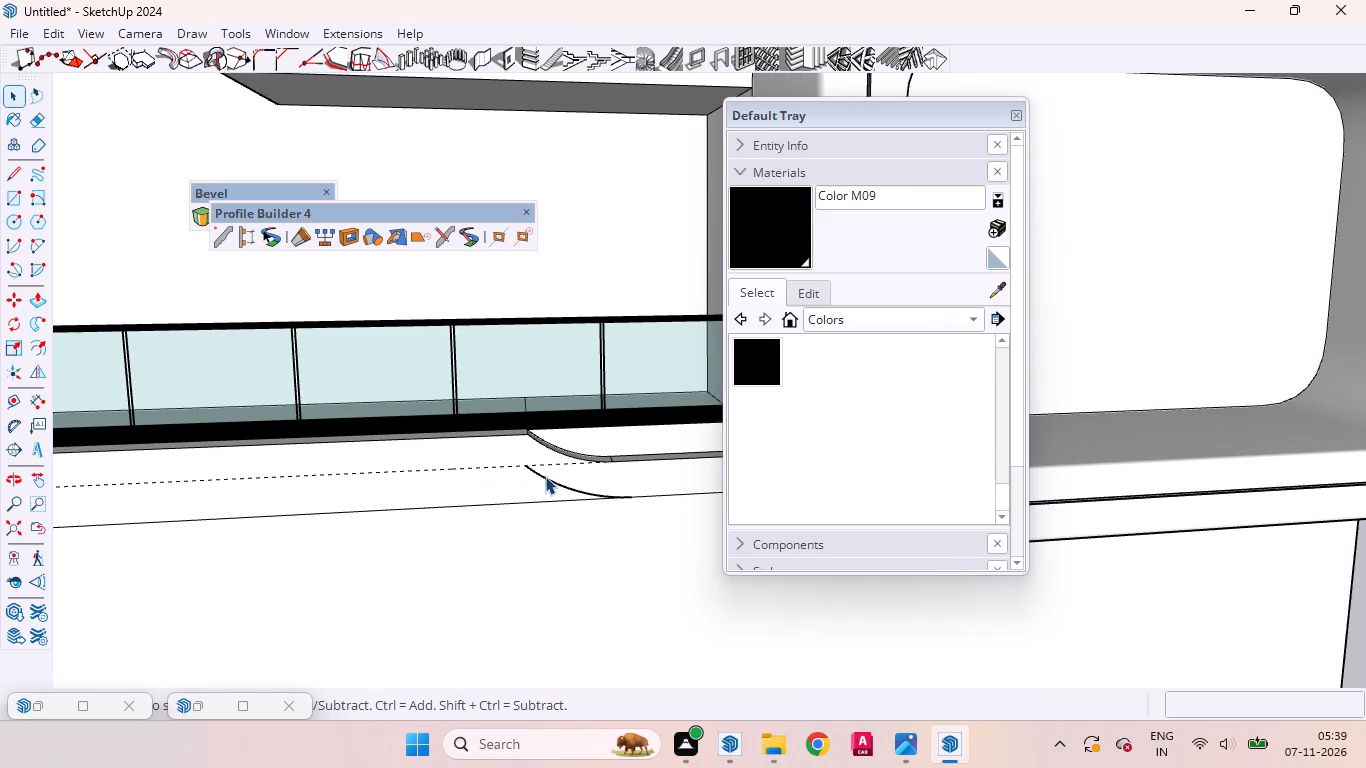
pyautogui.click(545, 477)
pyautogui.rightClick(545, 477)
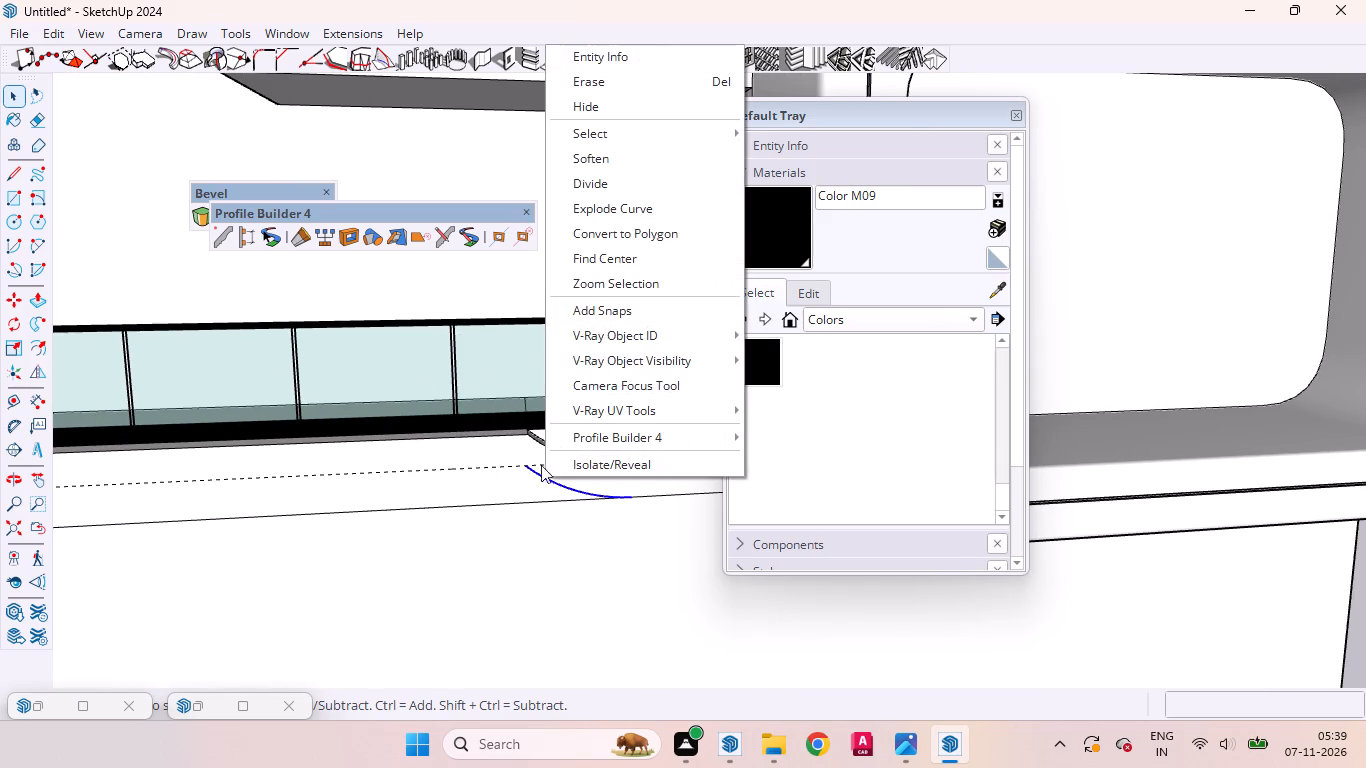
pyautogui.click(560, 86)
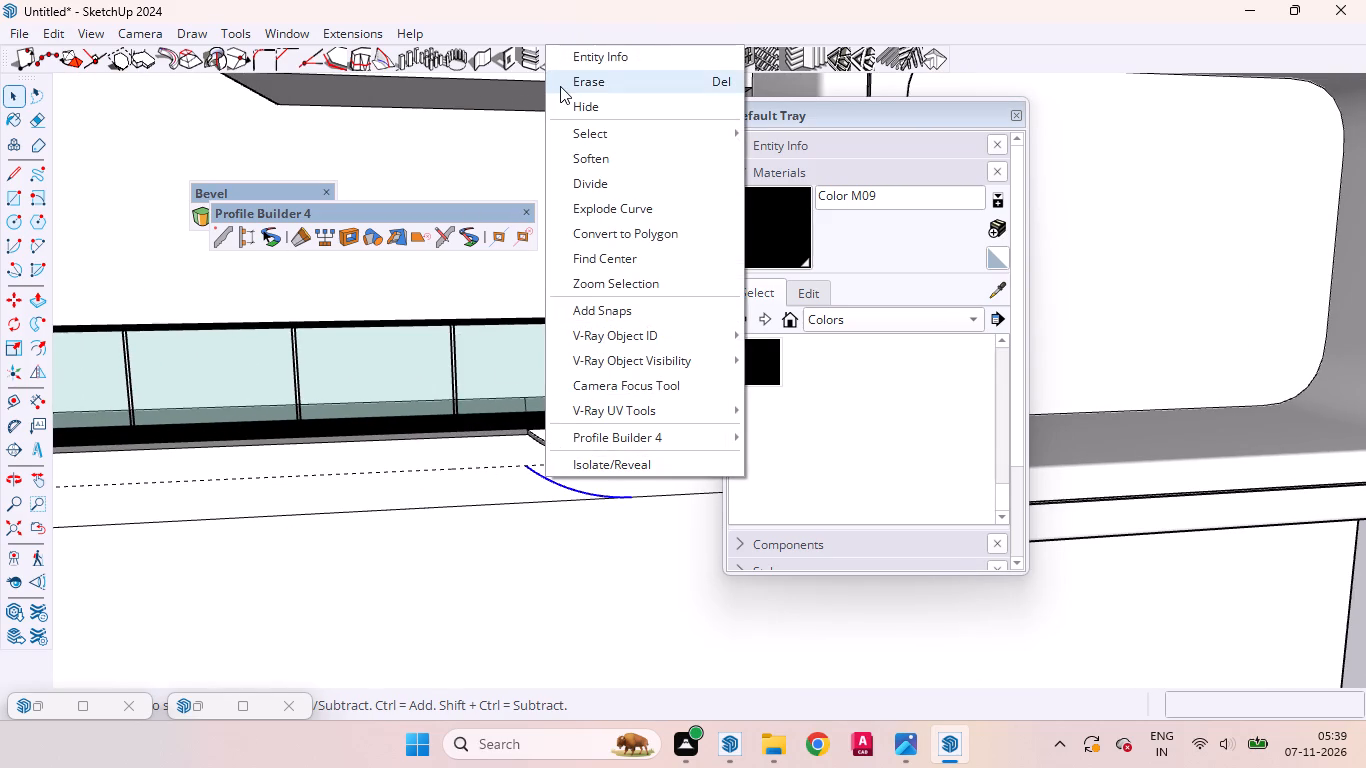
# Erase the short vertical edge at the end of the lower band, beside the rounded frame.
pyautogui.scroll(-15, 593, 404)
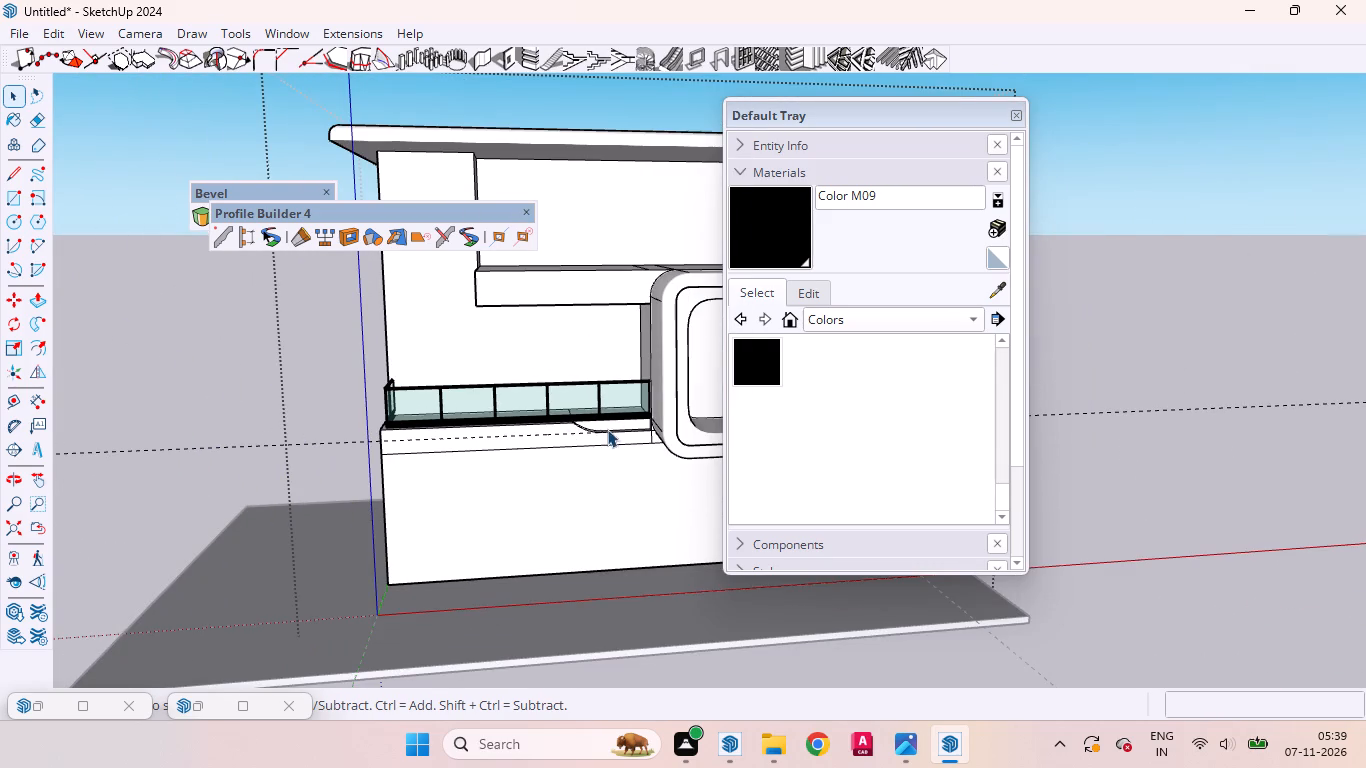
pyautogui.moveTo(685, 430); pyautogui.dragTo(702, 433, button='middle')
pyautogui.scroll(19, 689, 433)
pyautogui.scroll(-1, 659, 443)
pyautogui.scroll(1, 659, 443)
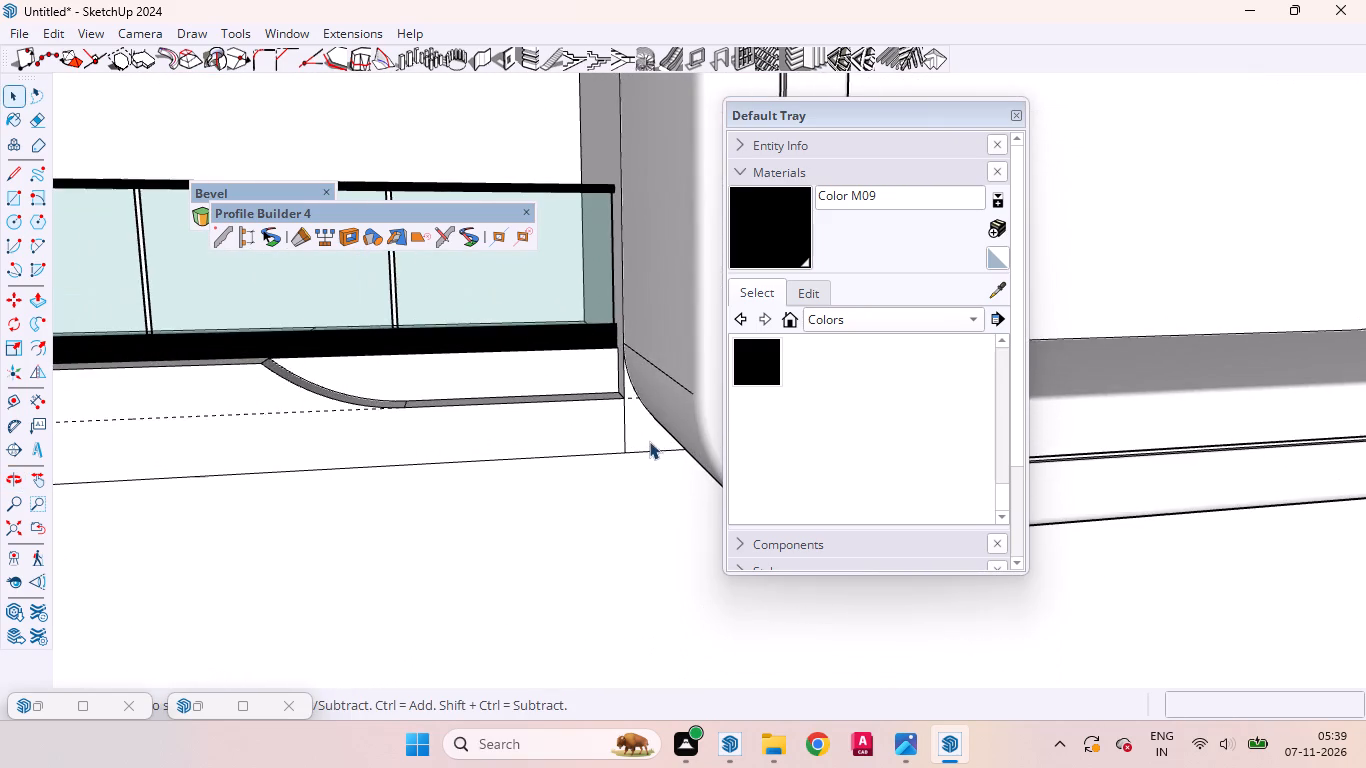
pyautogui.moveTo(573, 430); pyautogui.dragTo(593, 392, button='middle')
pyautogui.scroll(7, 593, 392)
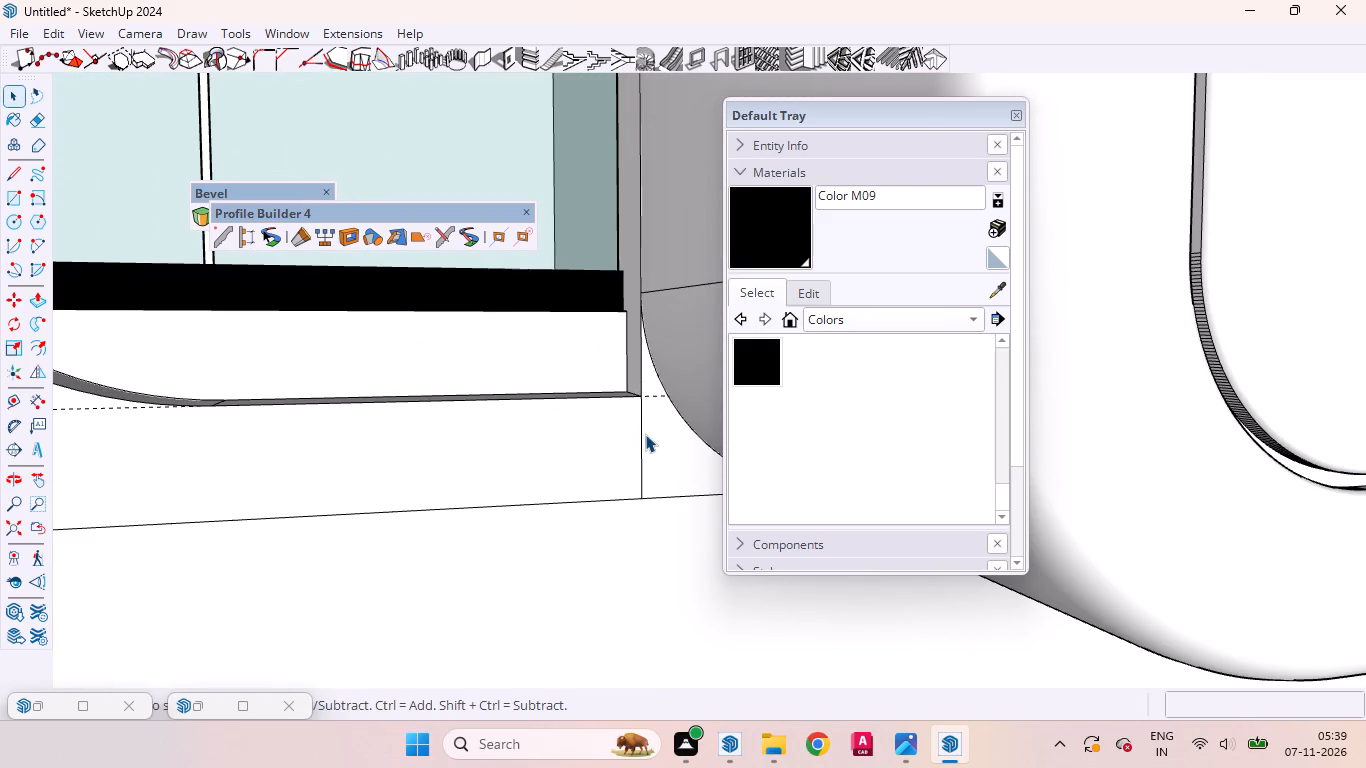
pyautogui.click(641, 437)
pyautogui.rightClick(641, 437)
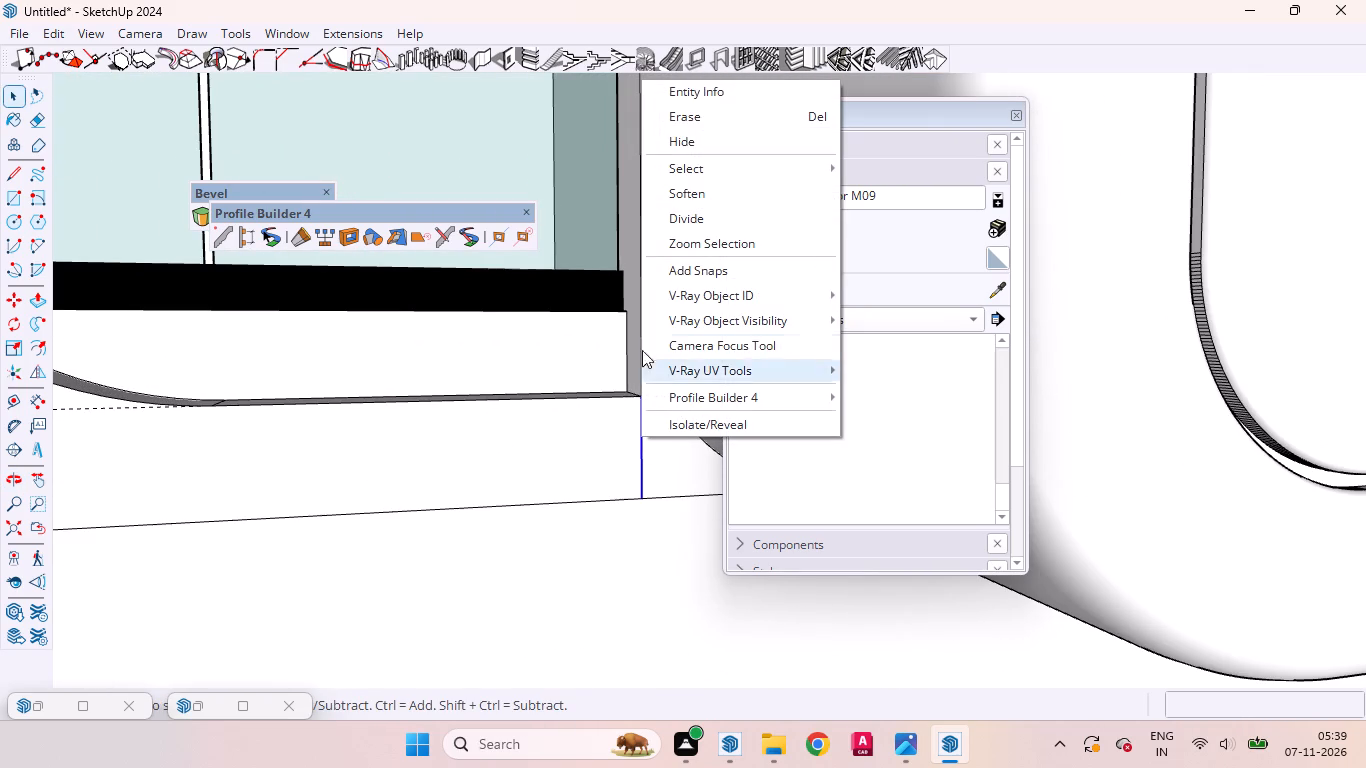
pyautogui.click(668, 109)
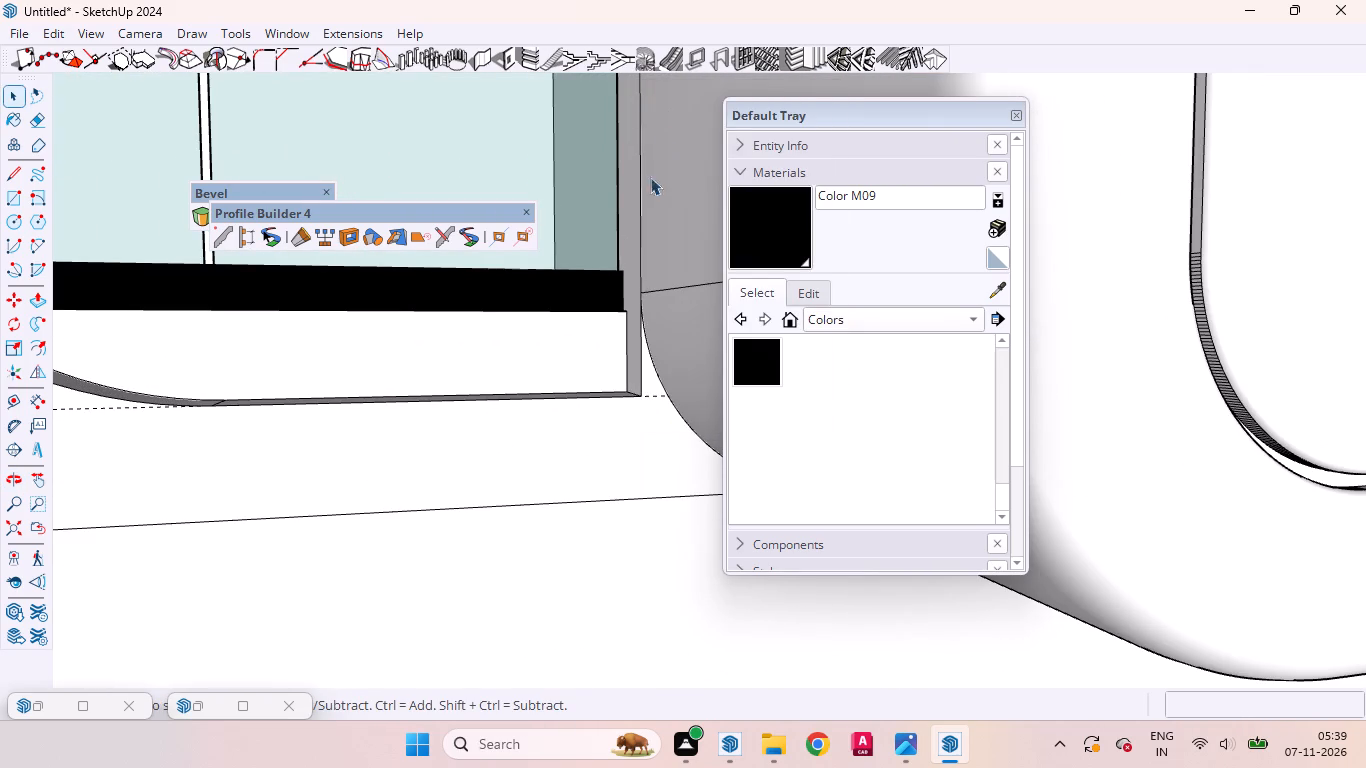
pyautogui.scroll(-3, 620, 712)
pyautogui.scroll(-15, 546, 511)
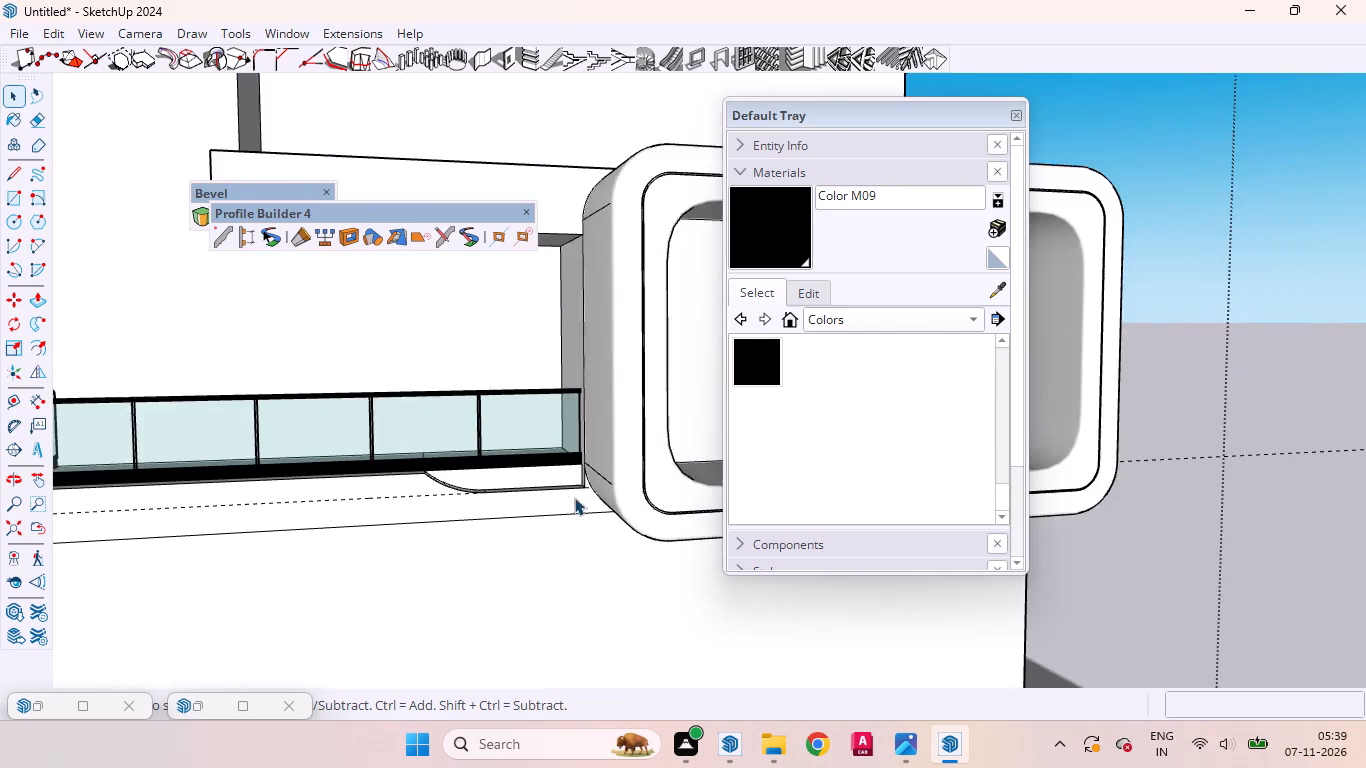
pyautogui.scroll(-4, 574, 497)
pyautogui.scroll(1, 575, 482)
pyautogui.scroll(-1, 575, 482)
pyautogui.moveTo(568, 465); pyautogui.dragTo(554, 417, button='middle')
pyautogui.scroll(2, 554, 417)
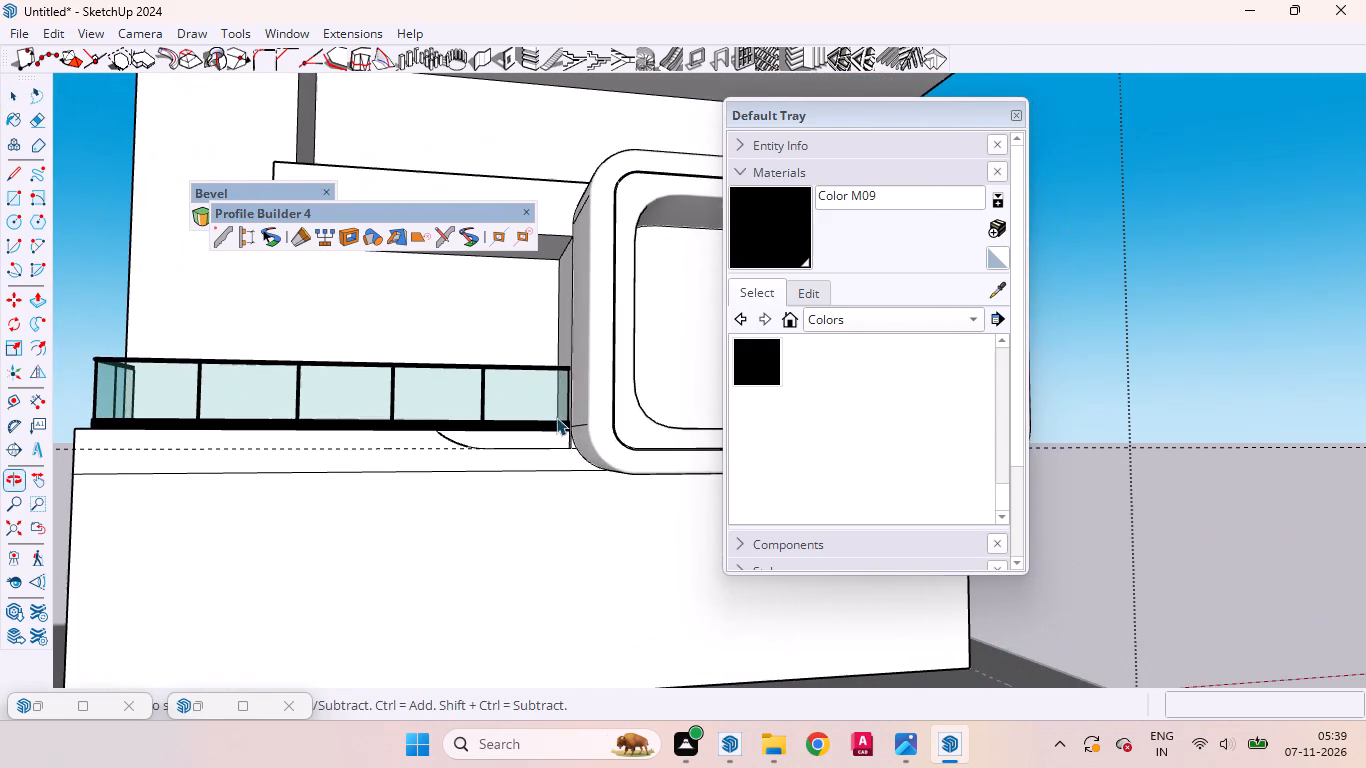
# Examine the curved recess in the ledge below the glass railing, and the overall front of the house.
pyautogui.scroll(11, 585, 493)
pyautogui.moveTo(554, 446); pyautogui.dragTo(858, 654, button='middle')
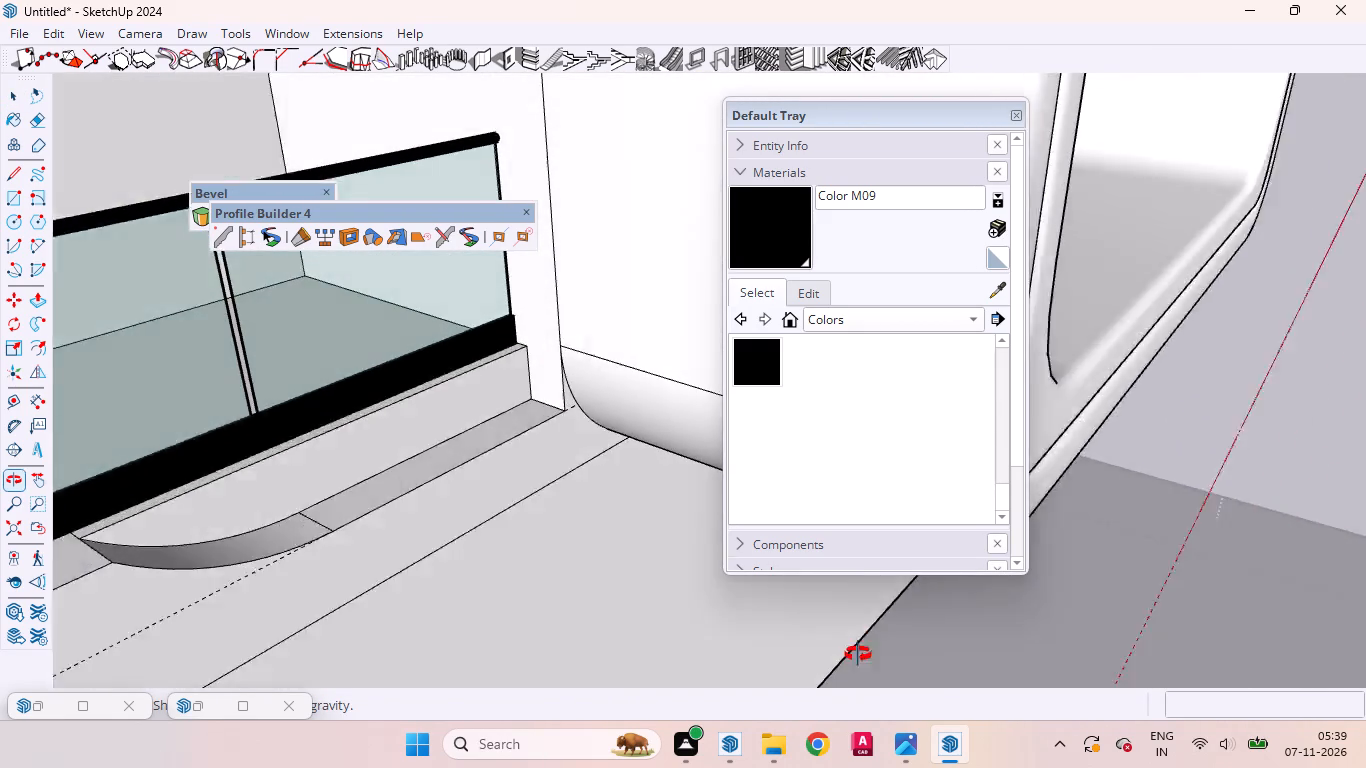
pyautogui.moveTo(858, 654); pyautogui.dragTo(481, 643, button='middle')
pyautogui.scroll(-3, 468, 632)
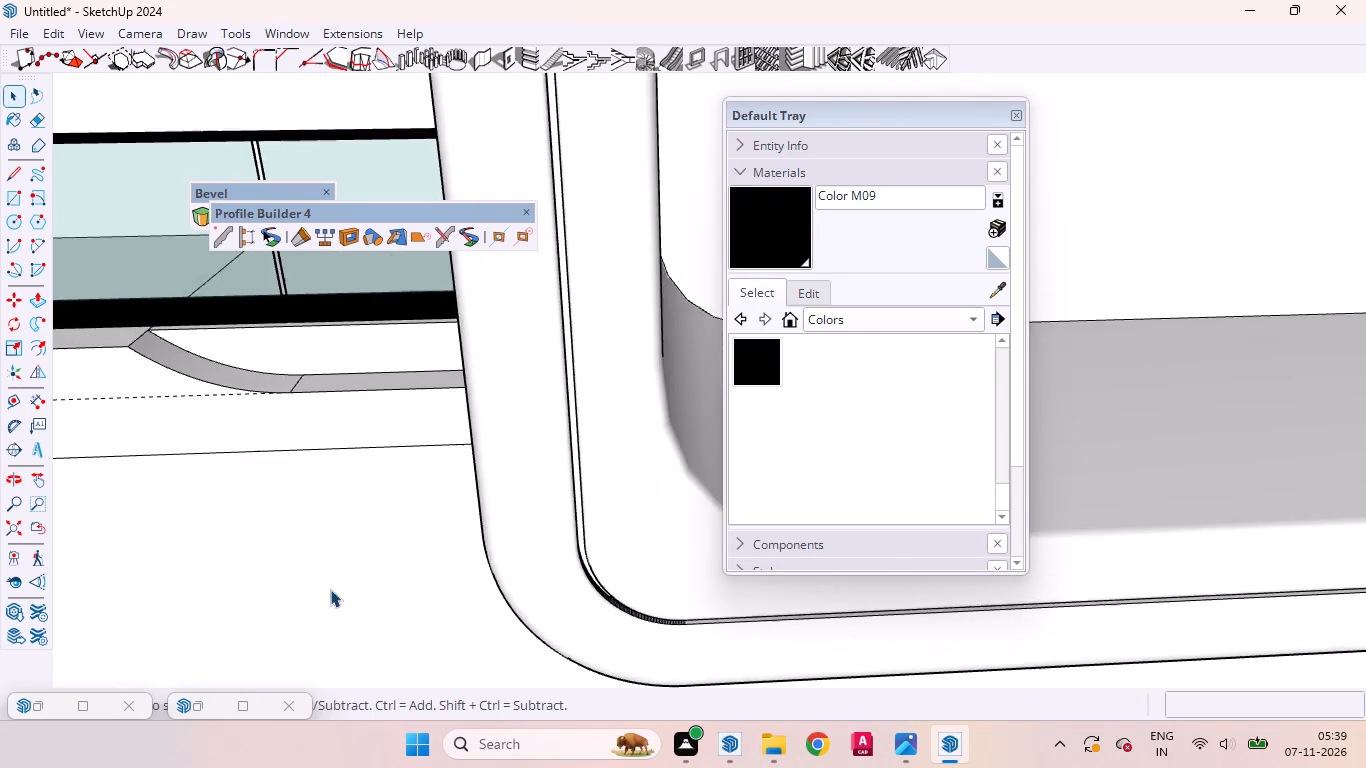
pyautogui.scroll(-20, 330, 589)
pyautogui.scroll(-1, 330, 589)
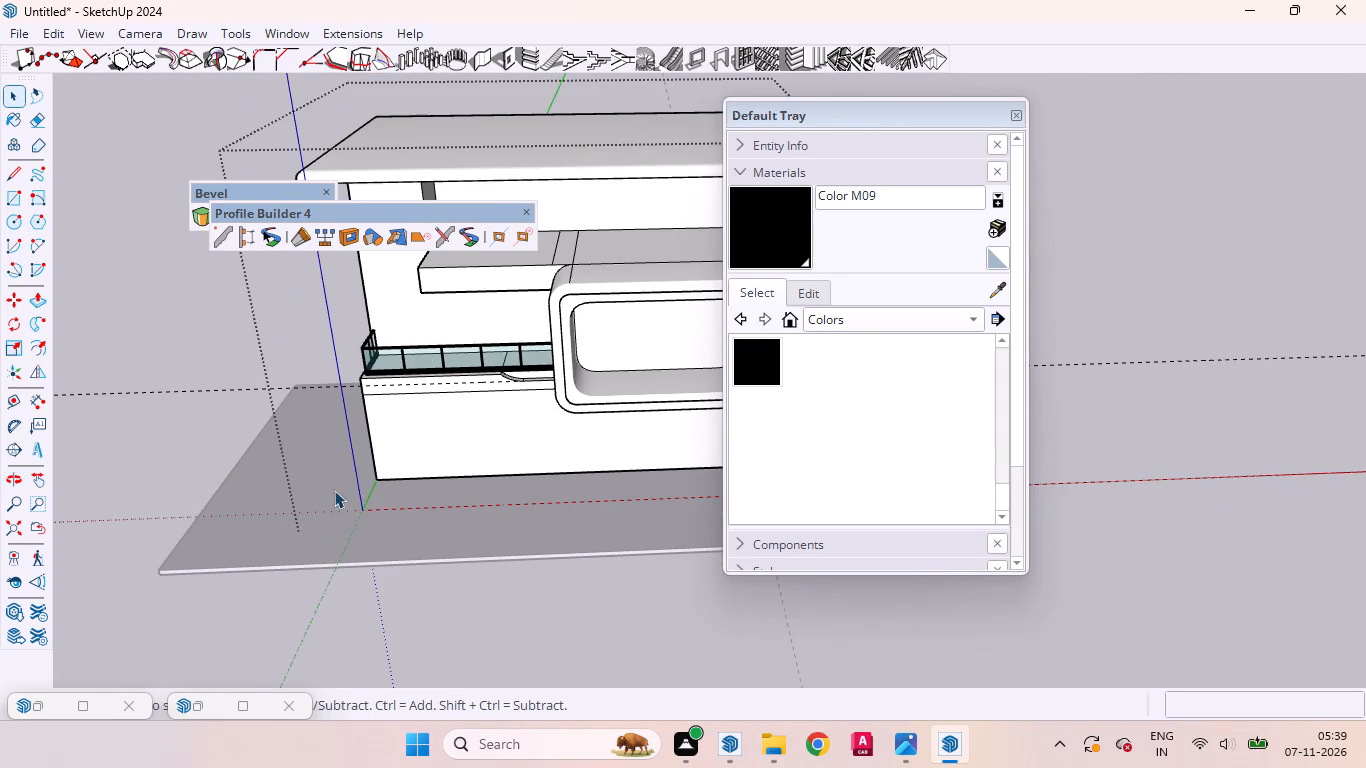
pyautogui.scroll(3, 416, 558)
pyautogui.scroll(-3, 435, 571)
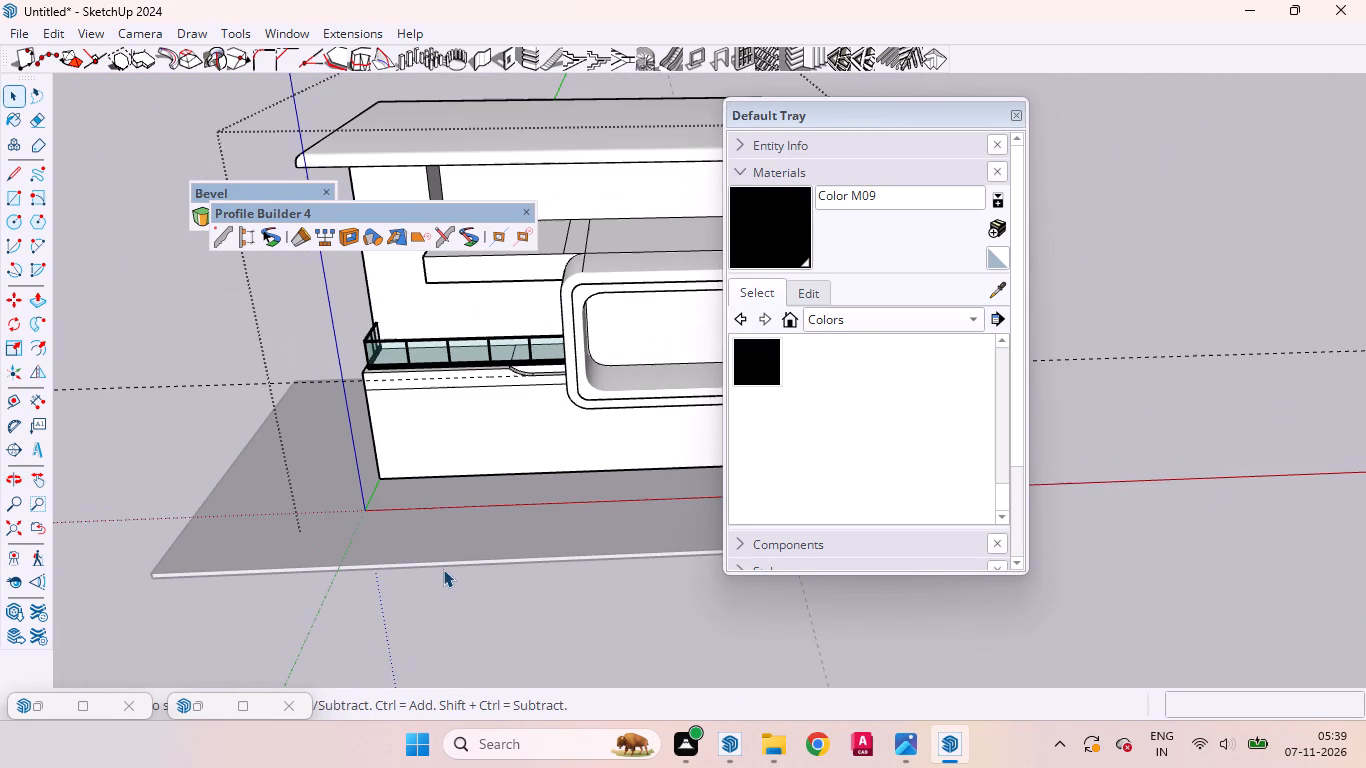
pyautogui.moveTo(443, 569); pyautogui.dragTo(468, 569, button='middle')
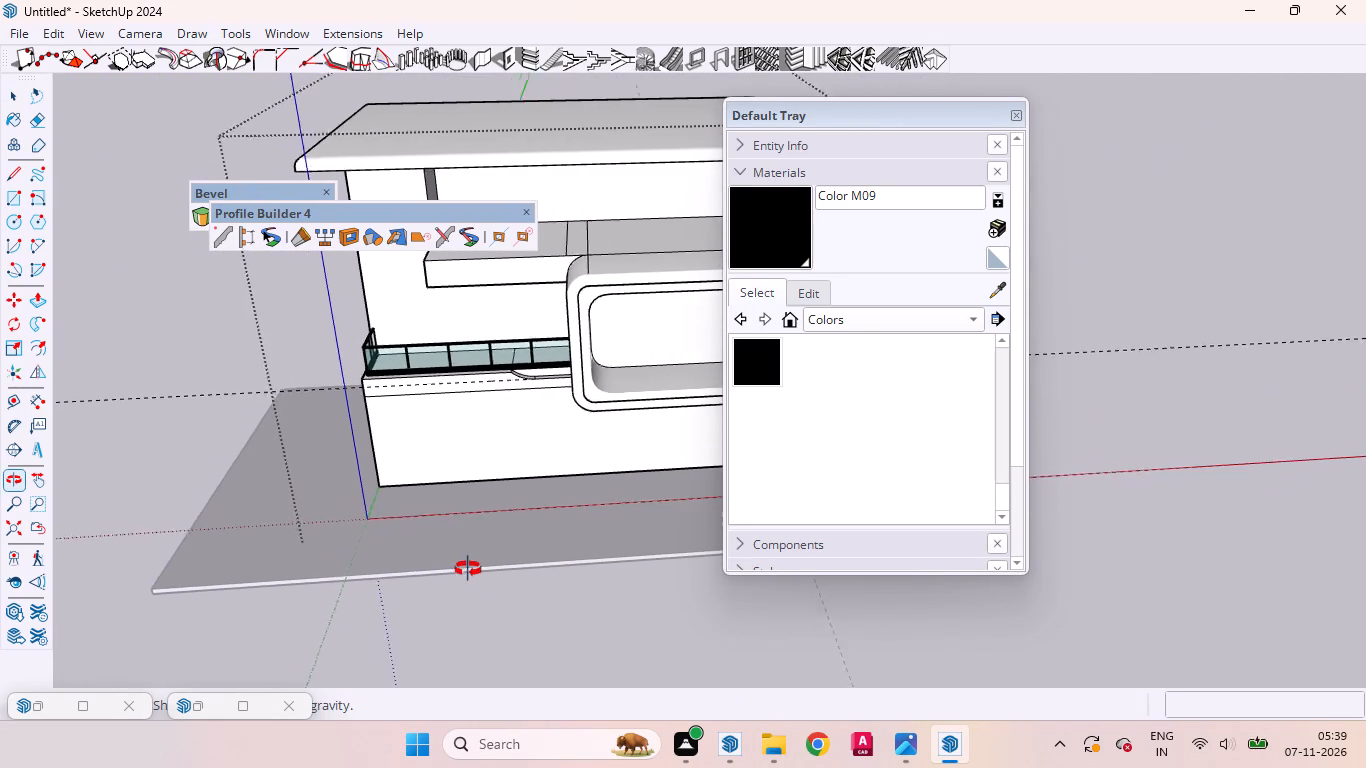
pyautogui.moveTo(468, 569); pyautogui.dragTo(491, 566, button='middle')
pyautogui.scroll(5, 295, 323)
pyautogui.scroll(-6, 362, 387)
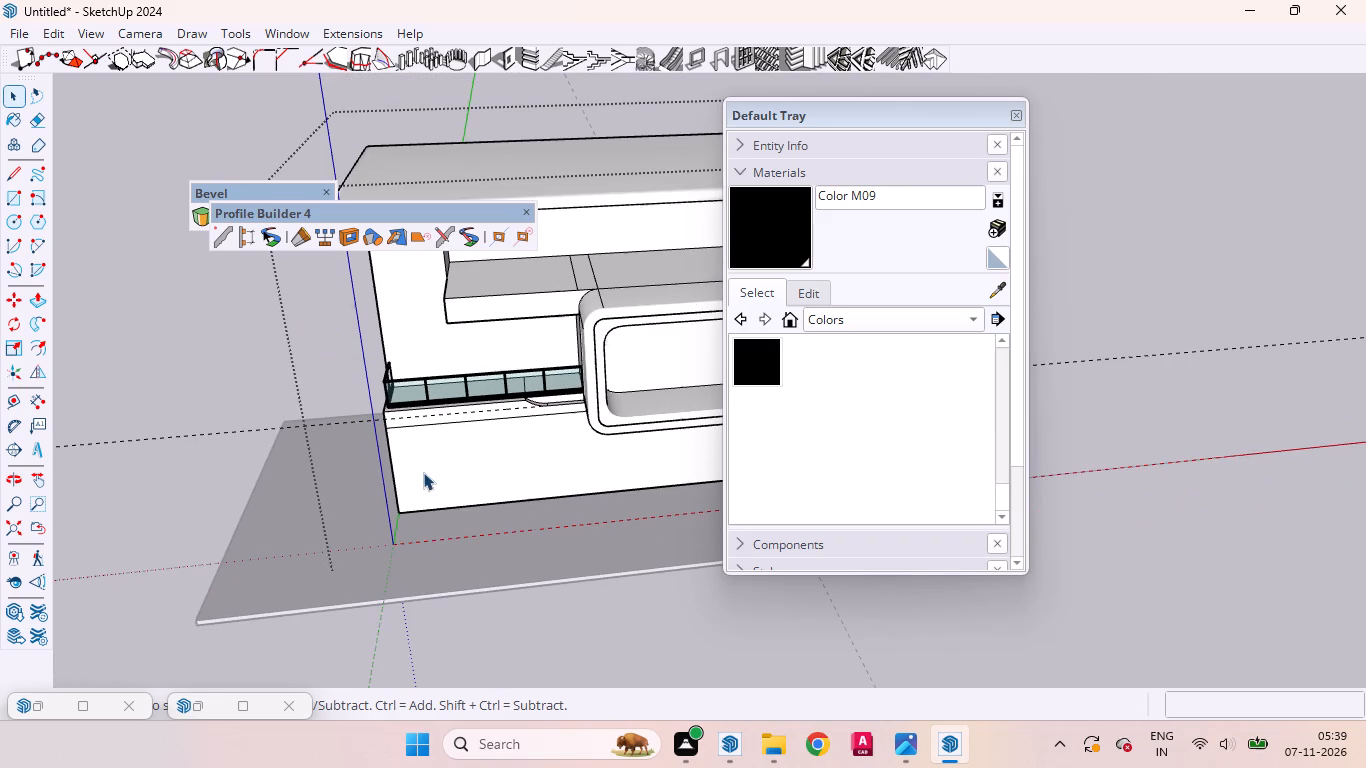
pyautogui.scroll(2, 445, 485)
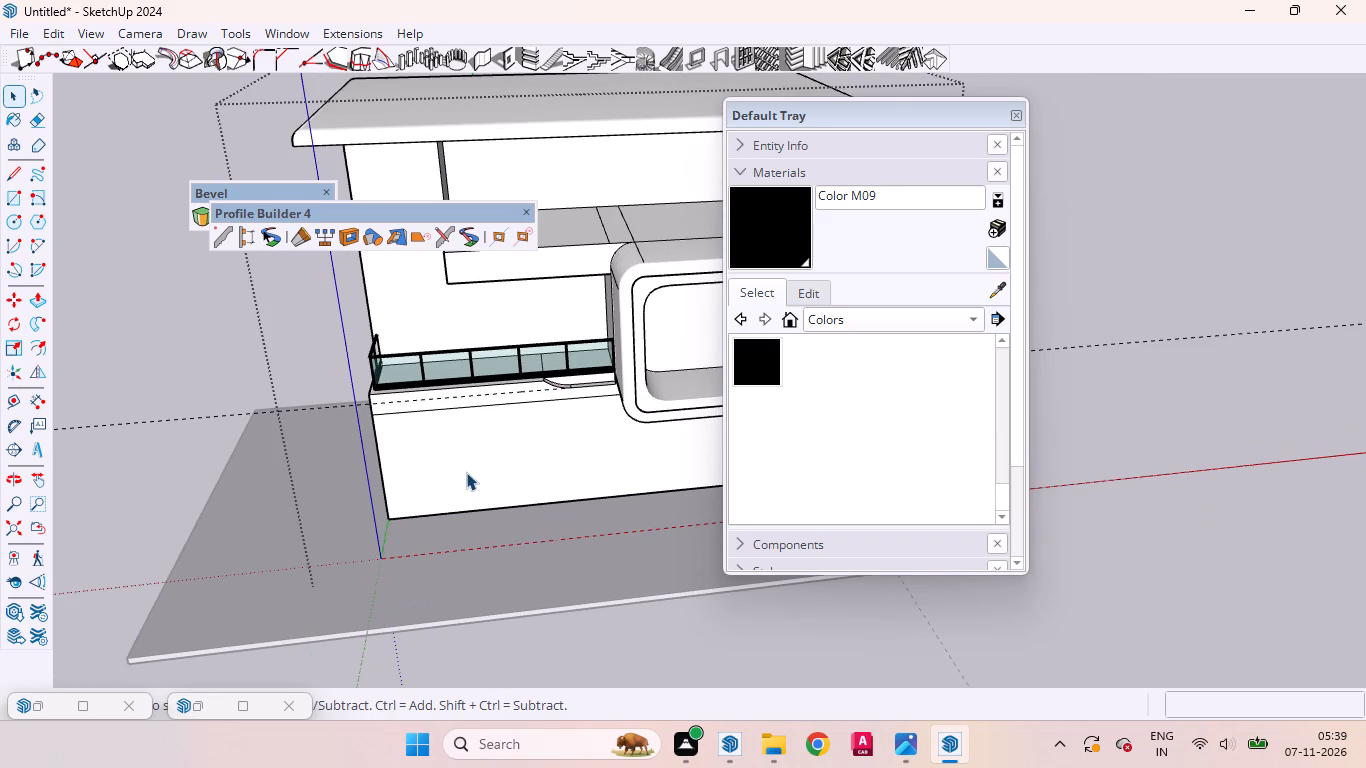
# Push the ground-floor front wall face below the ledge band 6' back into the building.
pyautogui.click(466, 472)
pyautogui.scroll(3, 466, 470)
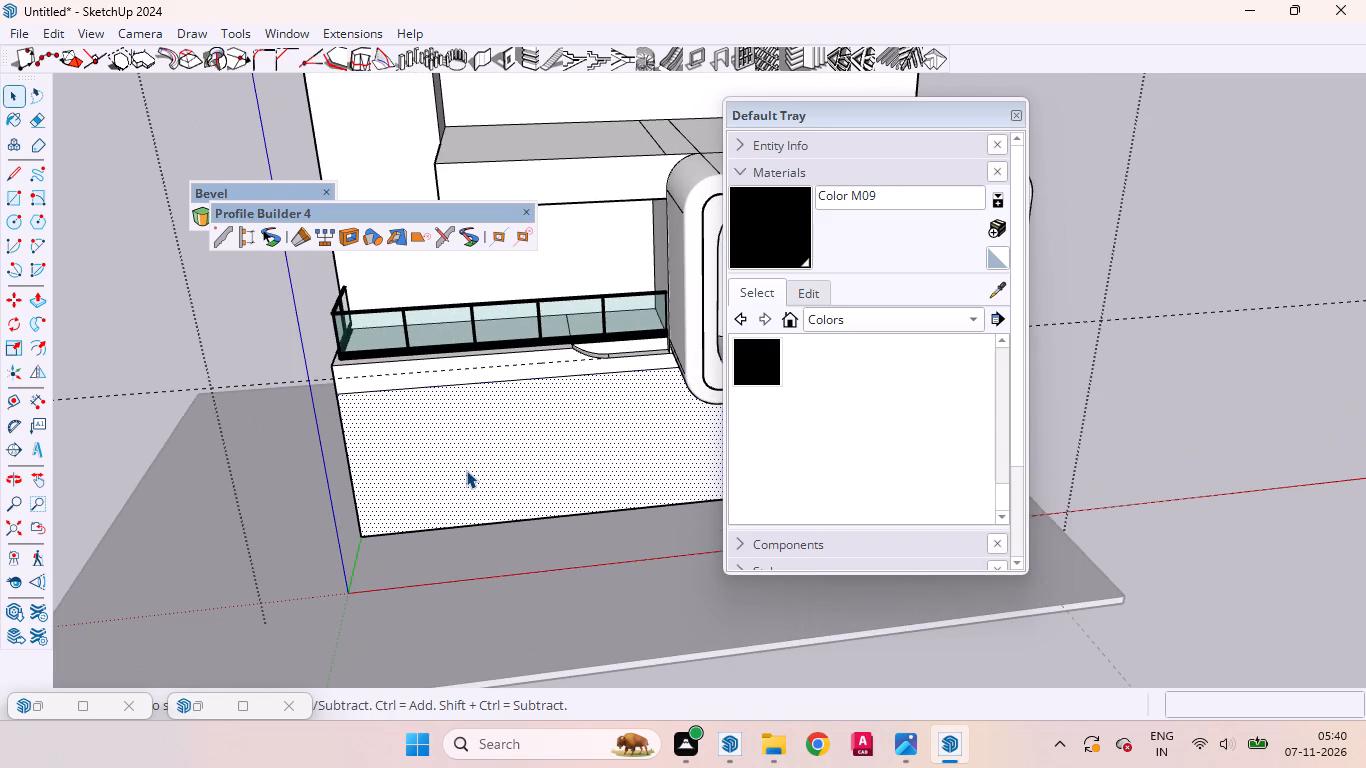
pyautogui.press('p')
pyautogui.click(466, 470)
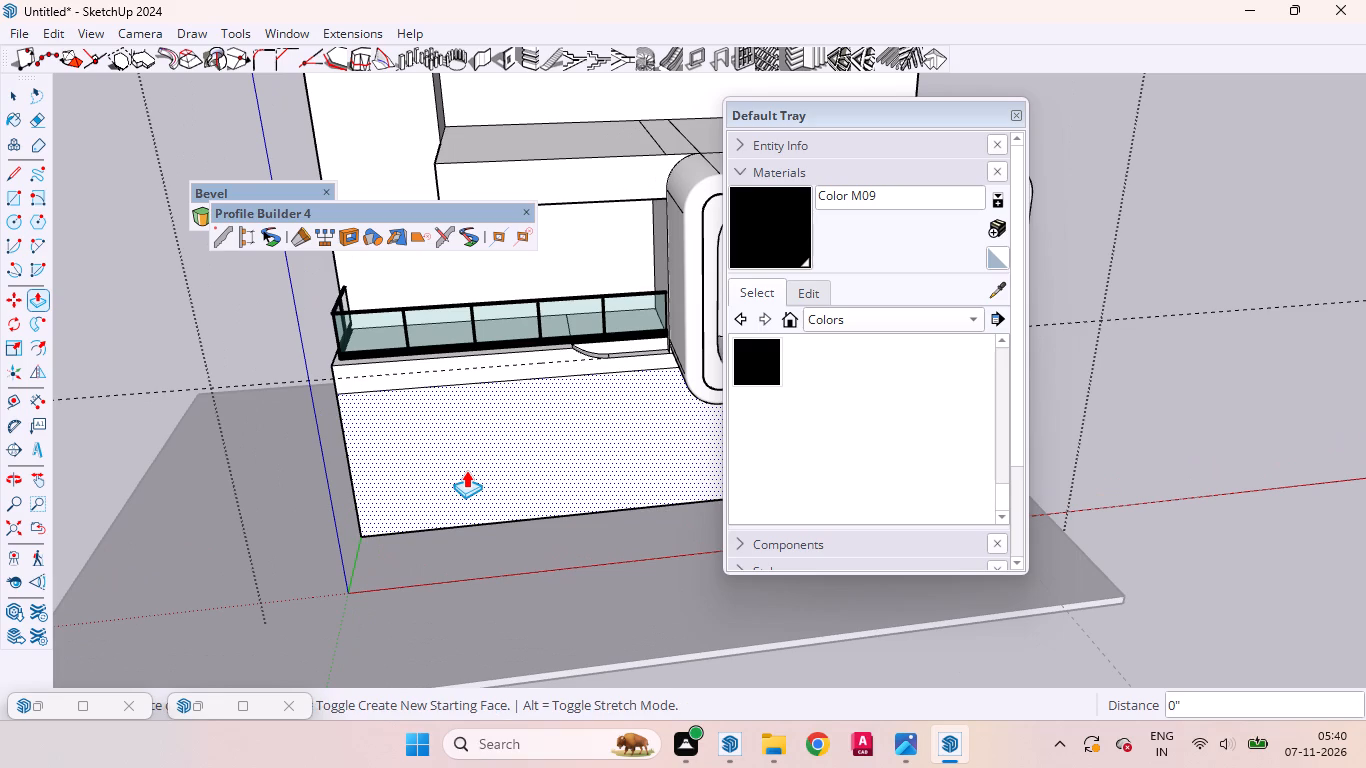
pyautogui.scroll(-7, 423, 433)
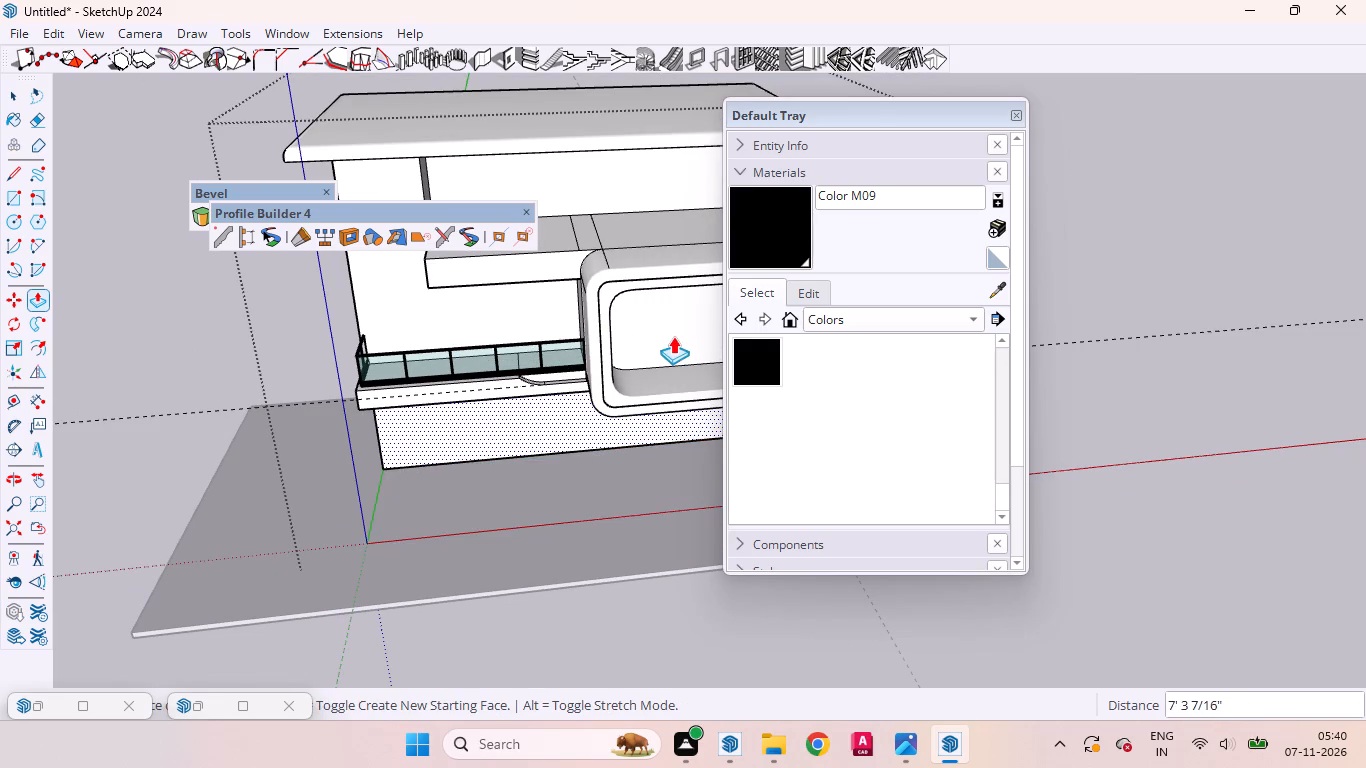
pyautogui.moveTo(628, 327); pyautogui.dragTo(274, 126, button='middle')
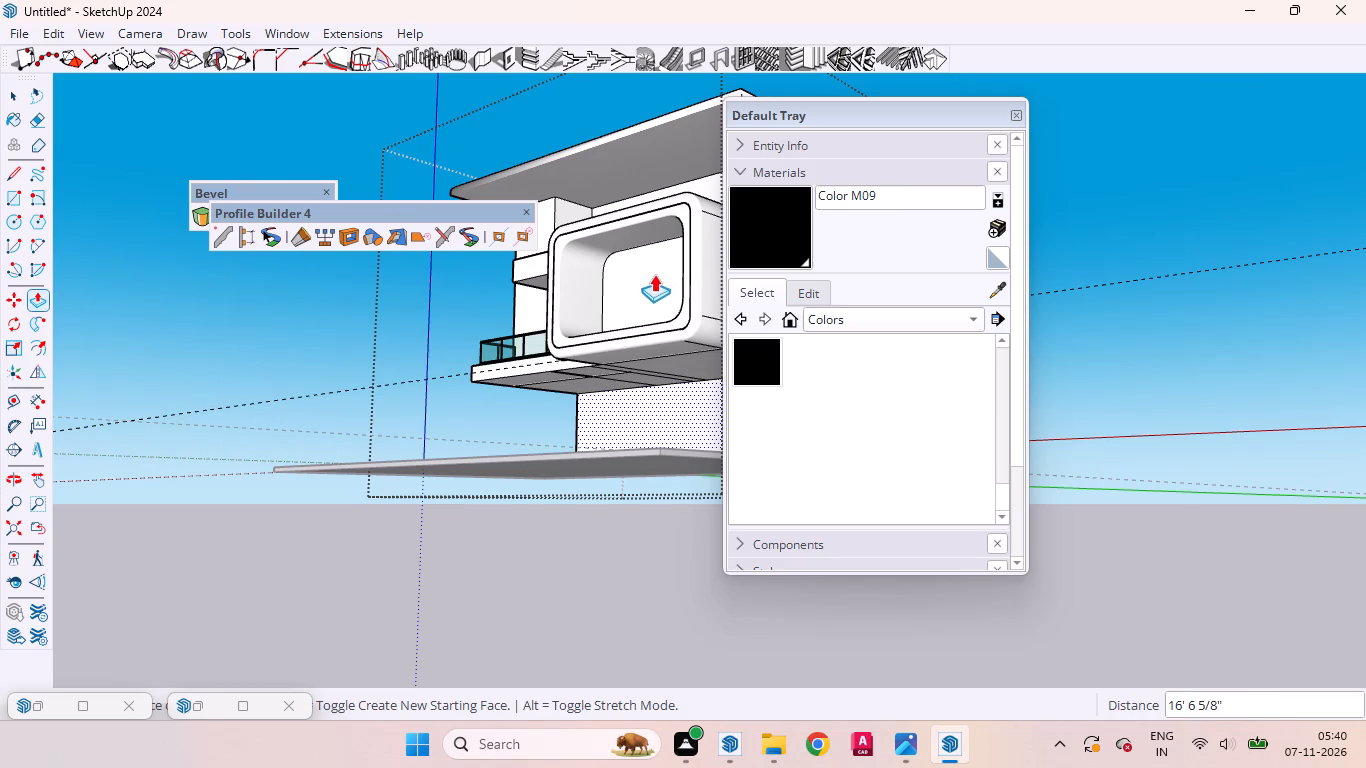
pyautogui.scroll(-5, 652, 282)
pyautogui.moveTo(578, 333); pyautogui.dragTo(870, 394, button='middle')
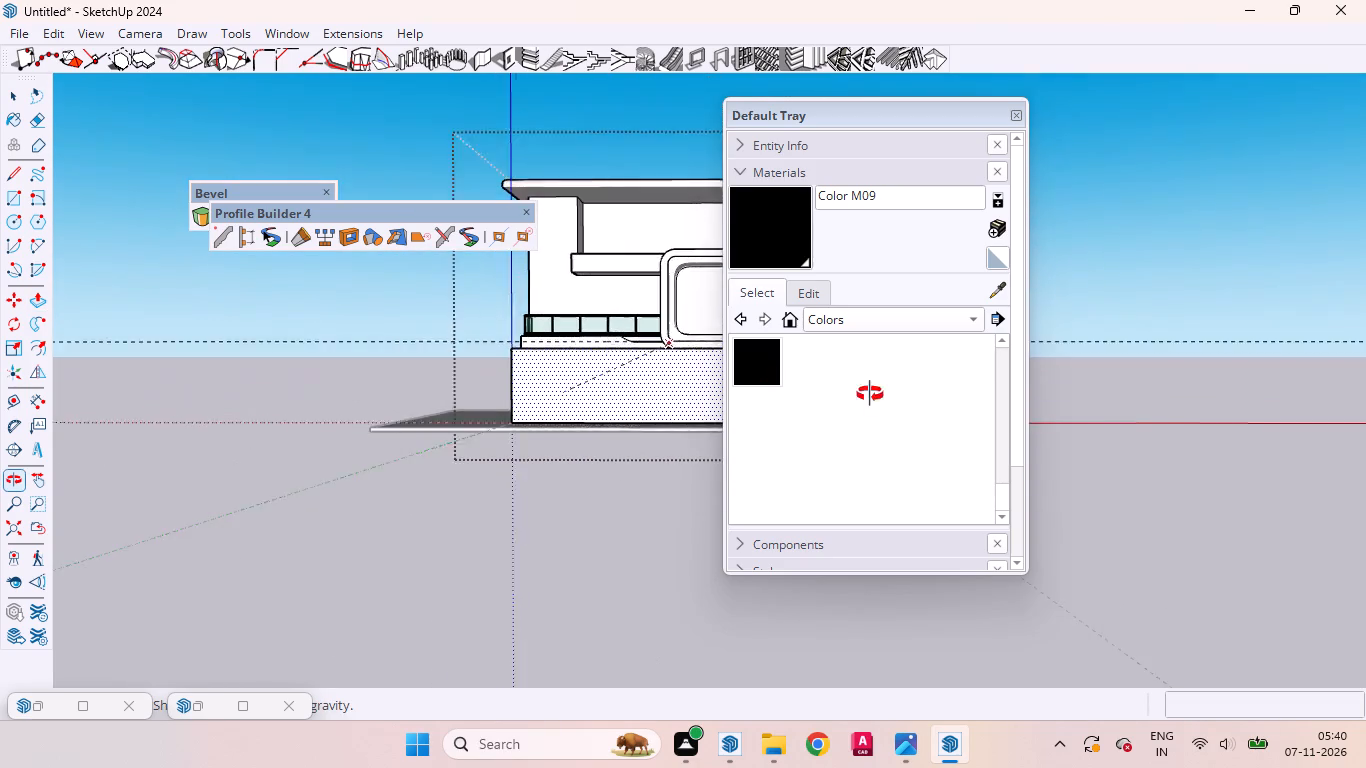
pyautogui.moveTo(870, 394); pyautogui.dragTo(1018, 421, button='middle')
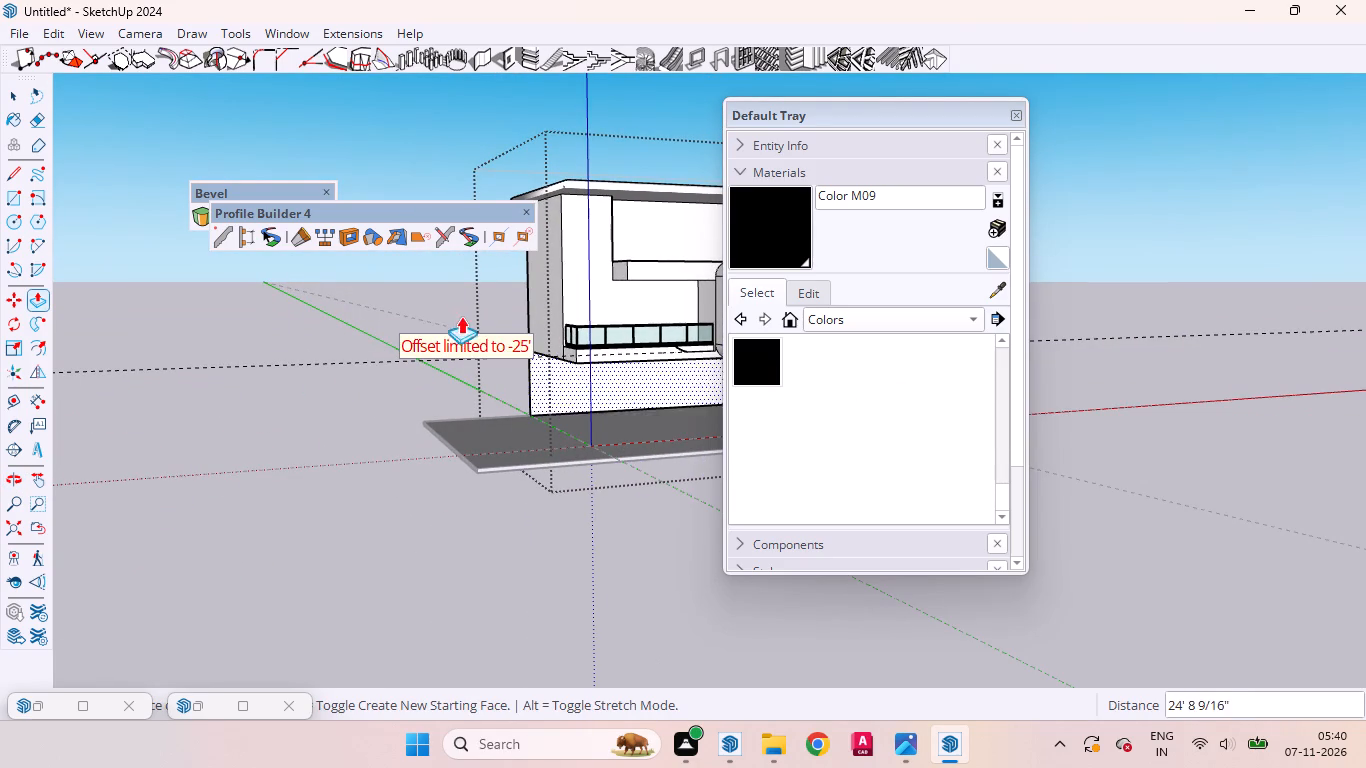
pyautogui.scroll(8, 627, 364)
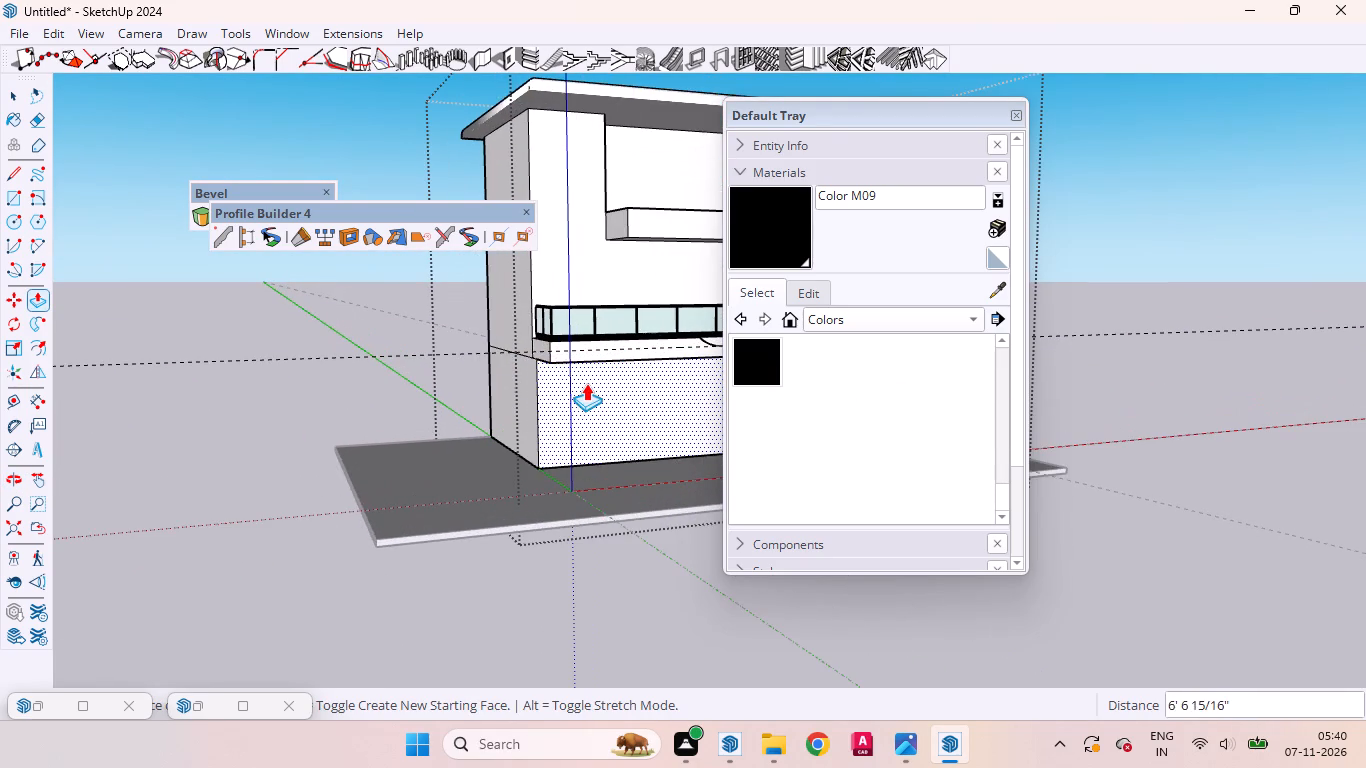
pyautogui.moveTo(594, 383); pyautogui.dragTo(663, 337, button='middle')
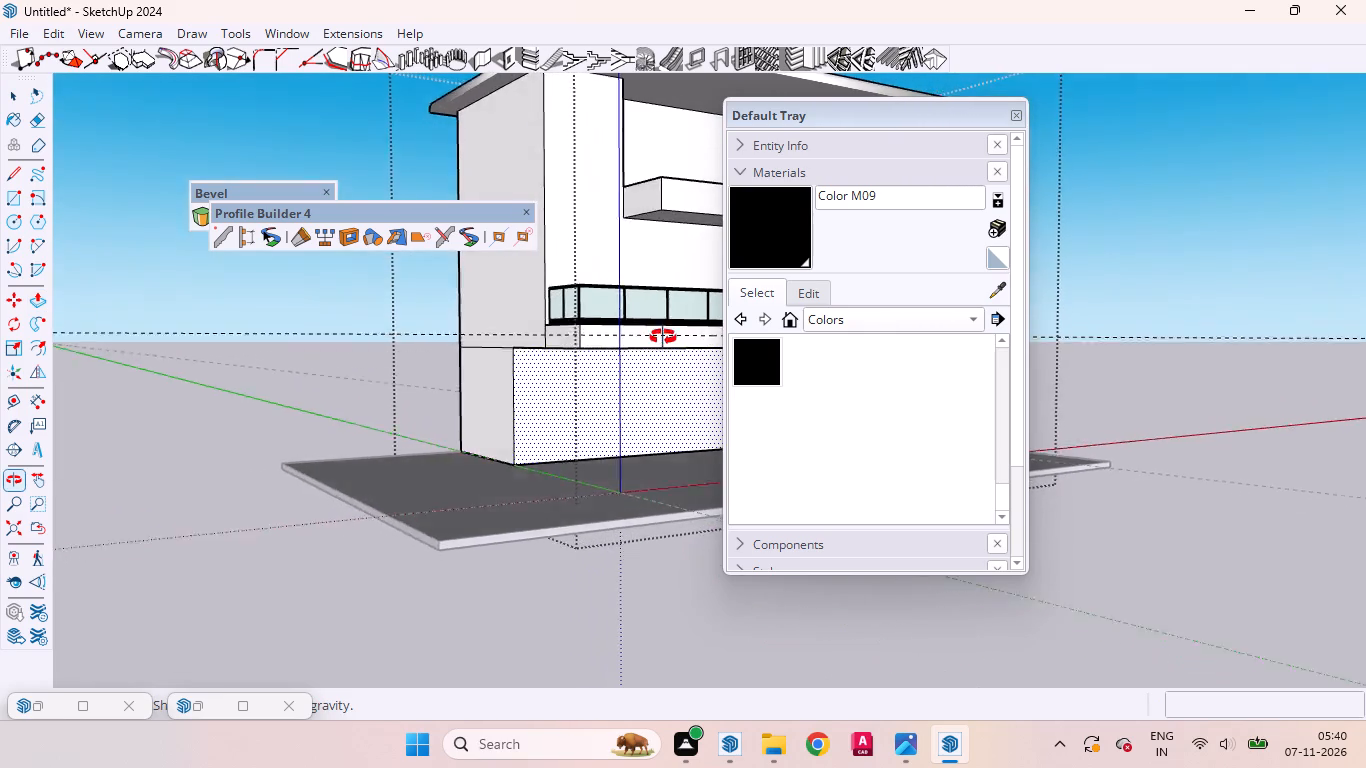
pyautogui.moveTo(663, 337); pyautogui.dragTo(641, 277, button='middle')
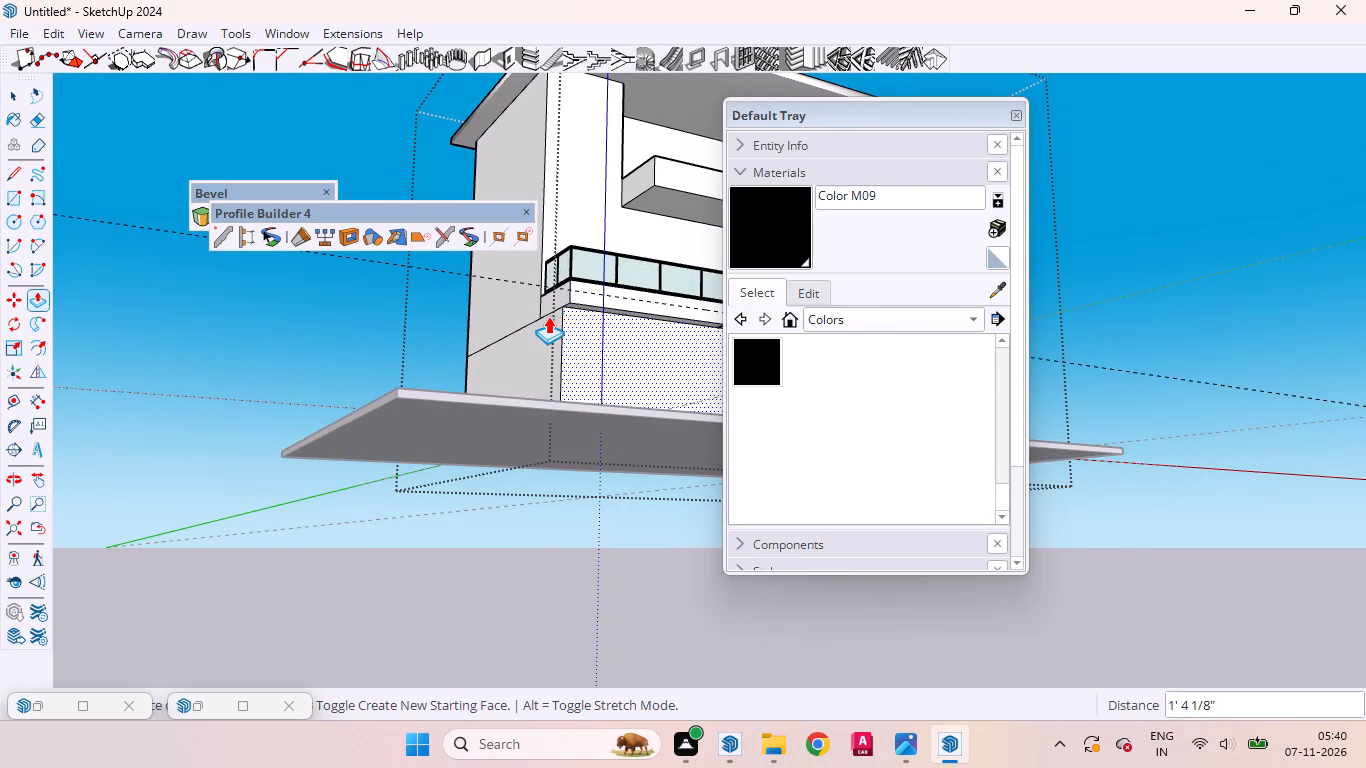
pyautogui.click(547, 316)
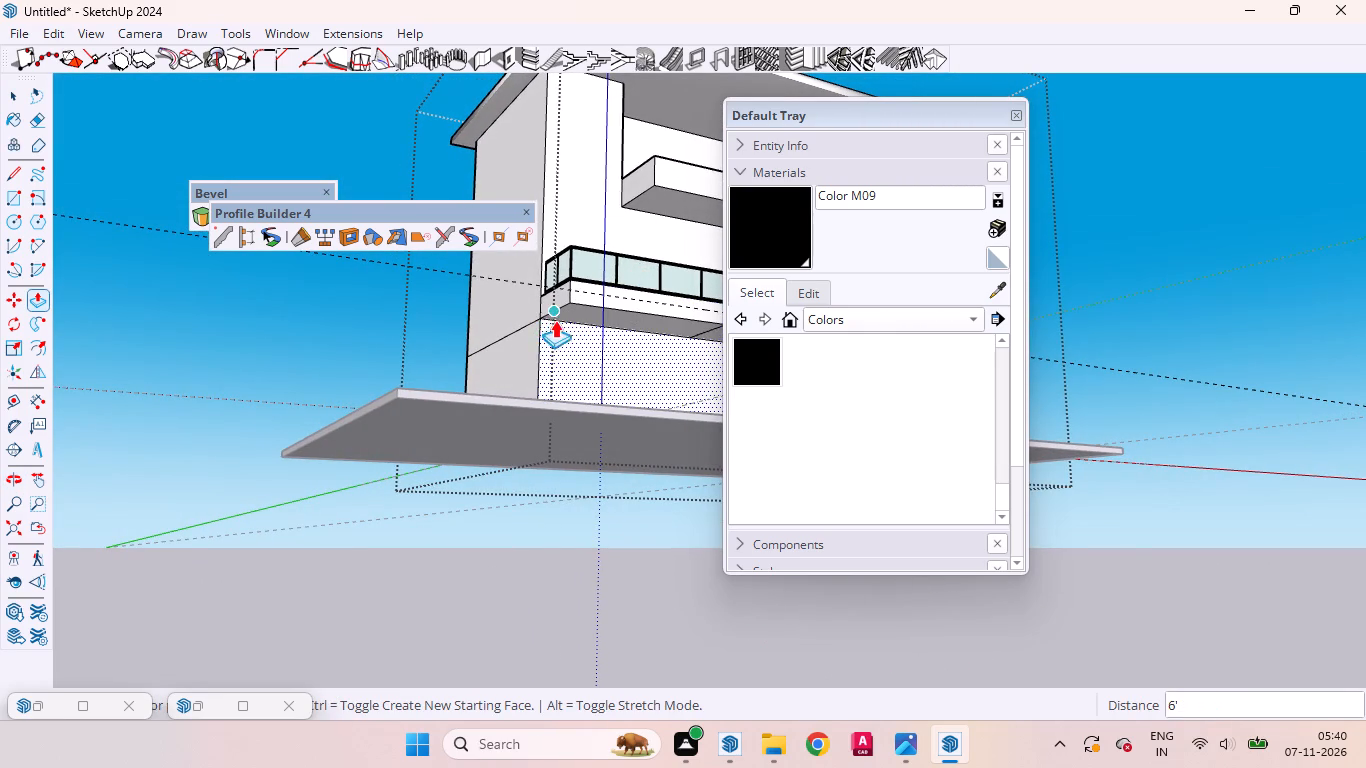
# Leave Push/Pull and close the house group after checking the recessed lower wall.
pyautogui.moveTo(555, 342); pyautogui.dragTo(380, 407, button='middle')
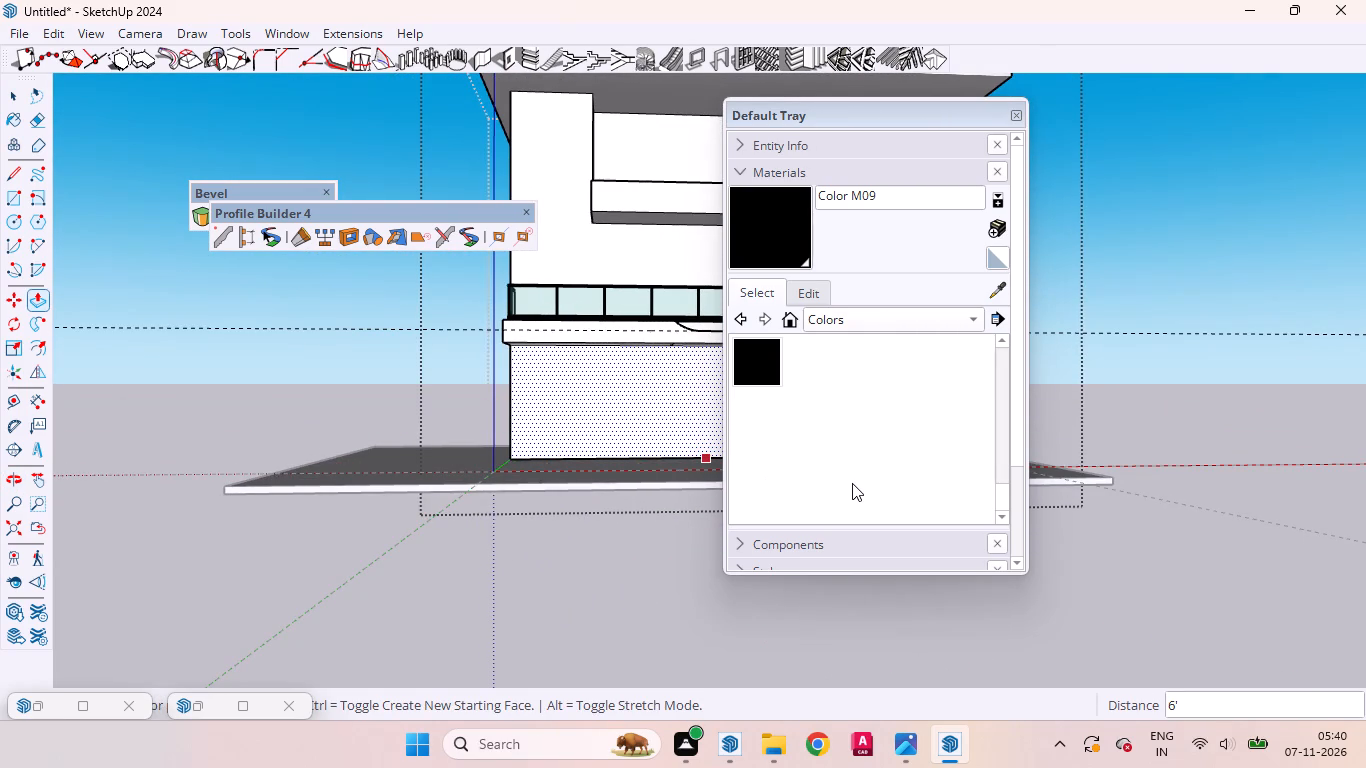
pyautogui.scroll(-10, 852, 483)
pyautogui.scroll(-6, 463, 413)
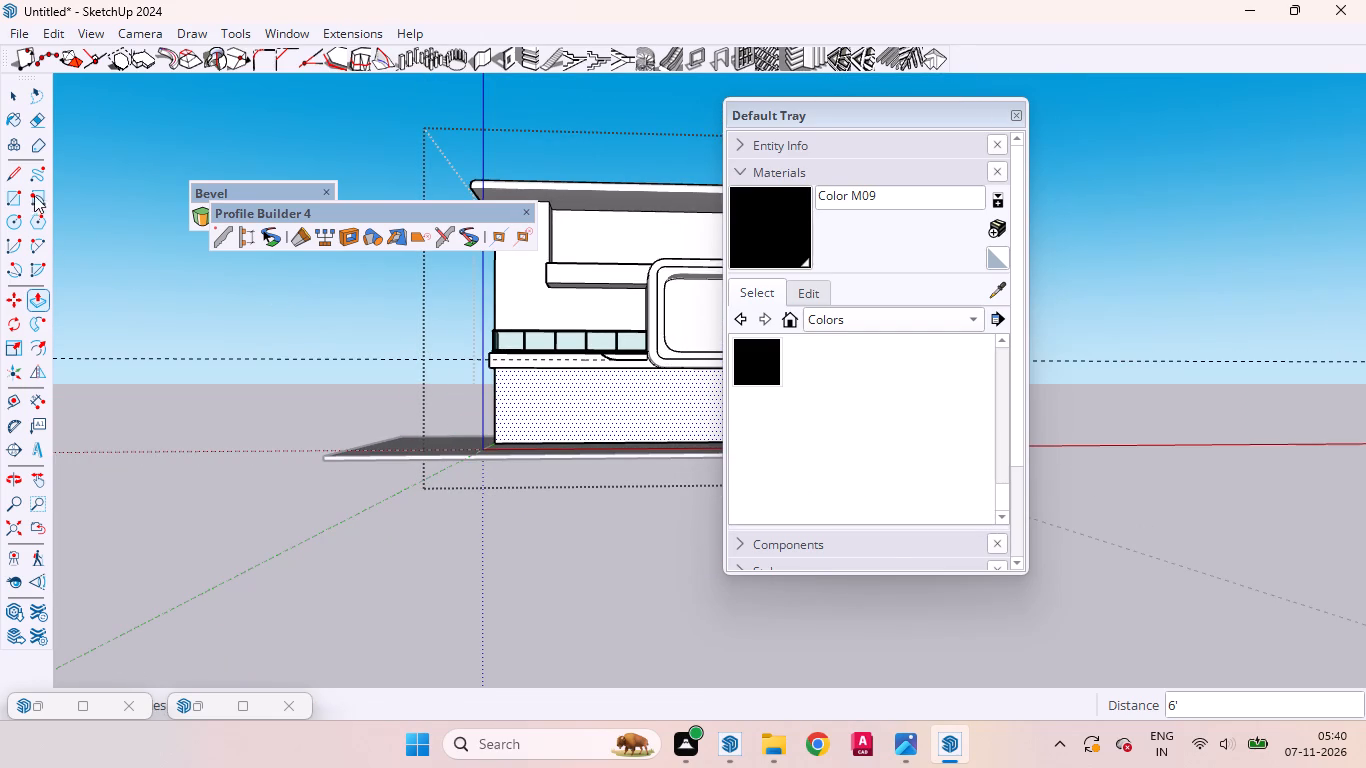
pyautogui.click(16, 97)
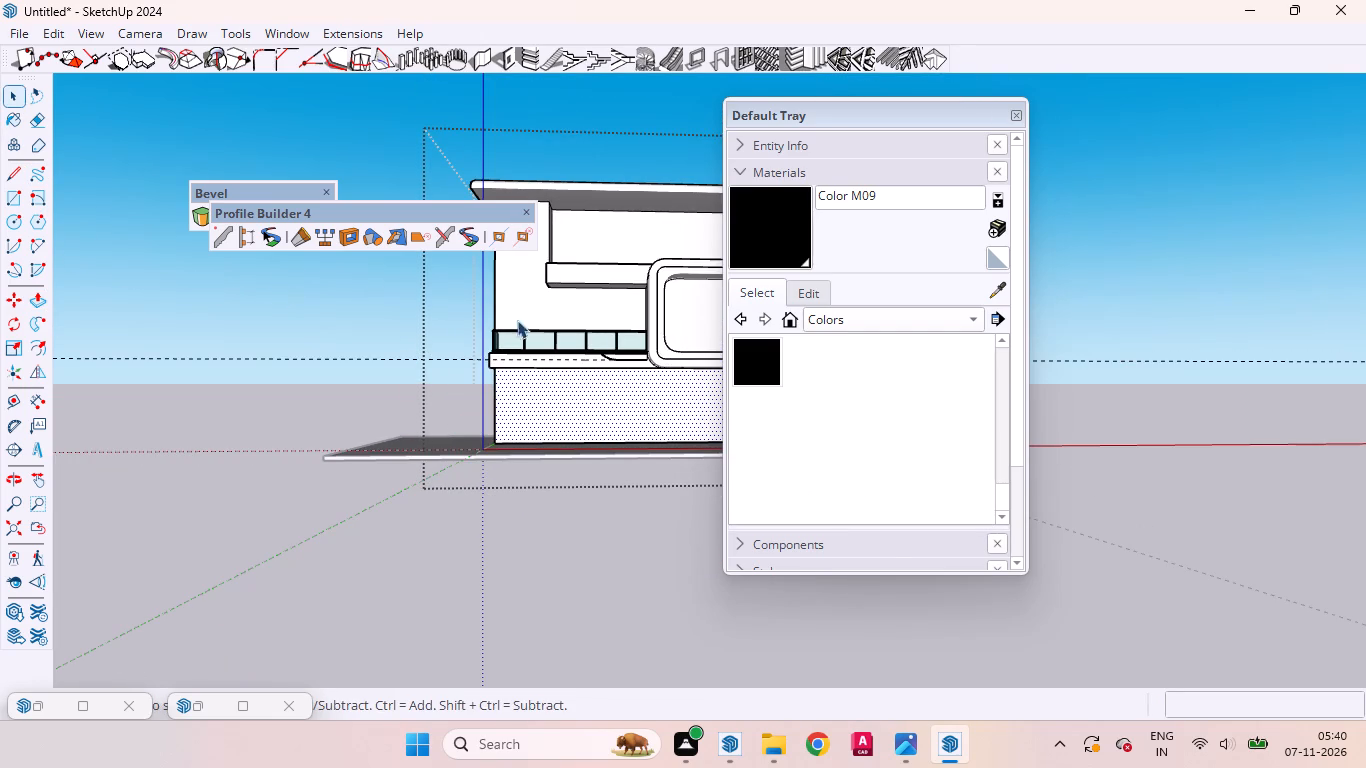
pyautogui.scroll(5, 609, 335)
pyautogui.scroll(-1, 609, 335)
pyautogui.scroll(5, 616, 341)
pyautogui.moveTo(573, 369); pyautogui.dragTo(462, 307, button='middle')
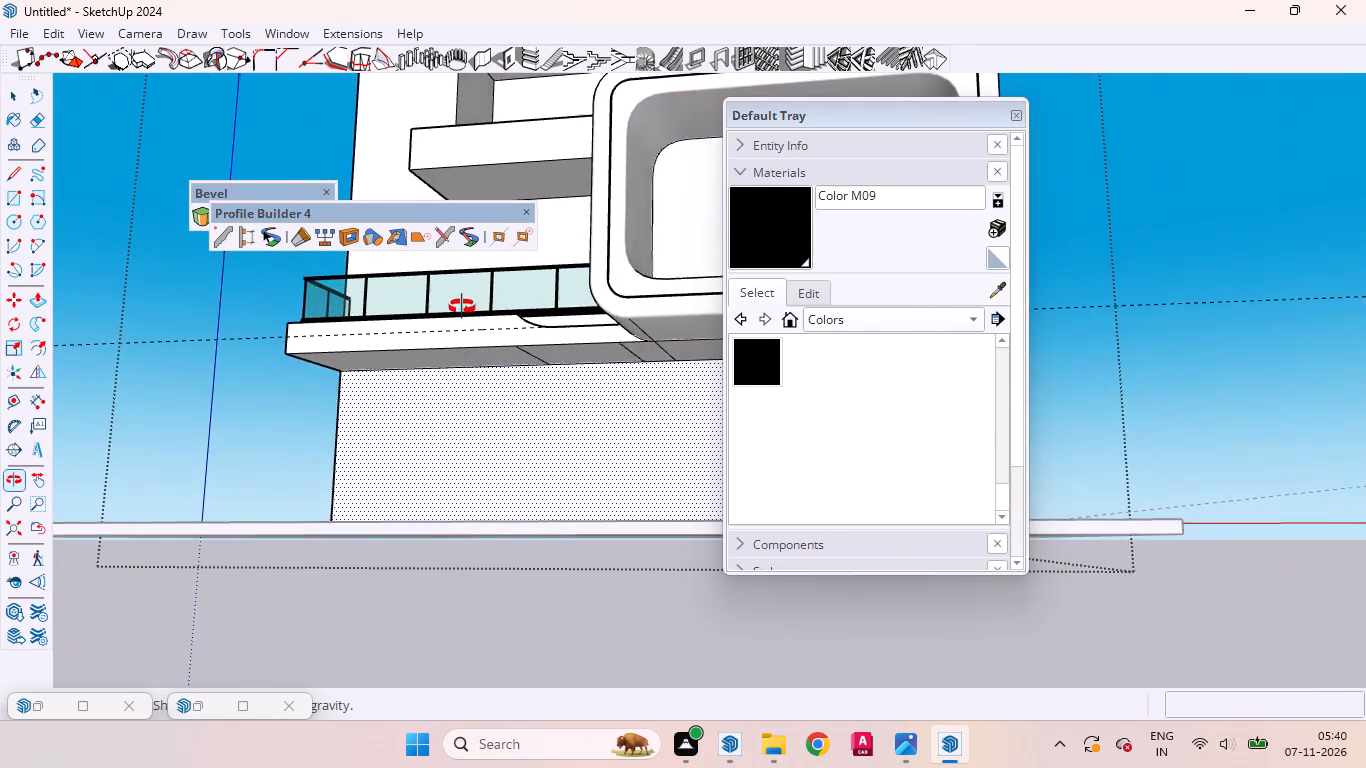
pyautogui.moveTo(462, 307); pyautogui.dragTo(617, 423, button='middle')
pyautogui.scroll(-14, 617, 423)
pyautogui.scroll(1, 610, 439)
pyautogui.scroll(-2, 609, 439)
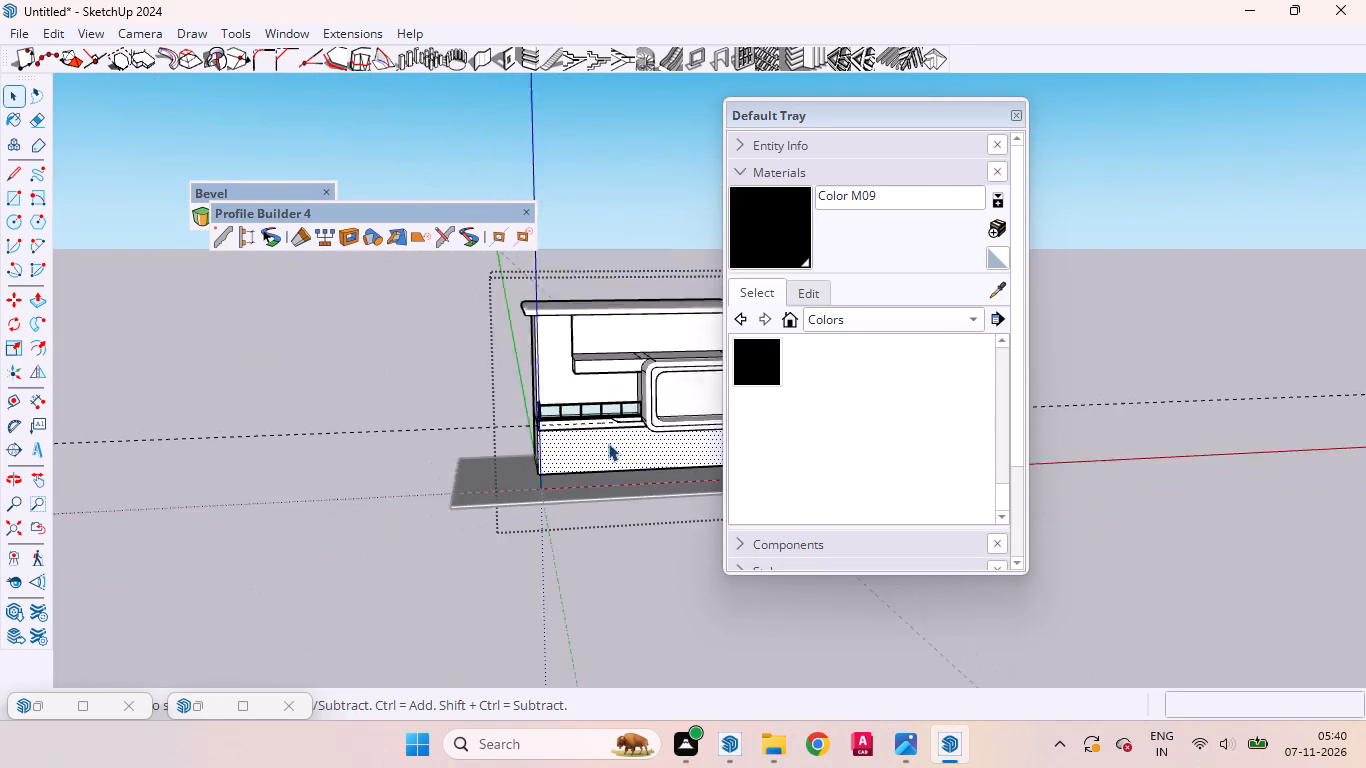
pyautogui.scroll(-1, 608, 443)
pyautogui.click(635, 552)
# Examine the whole front elevation, including the undersides of the ledge, rounded frame and roof overhang.
pyautogui.scroll(5, 613, 404)
pyautogui.scroll(-3, 599, 469)
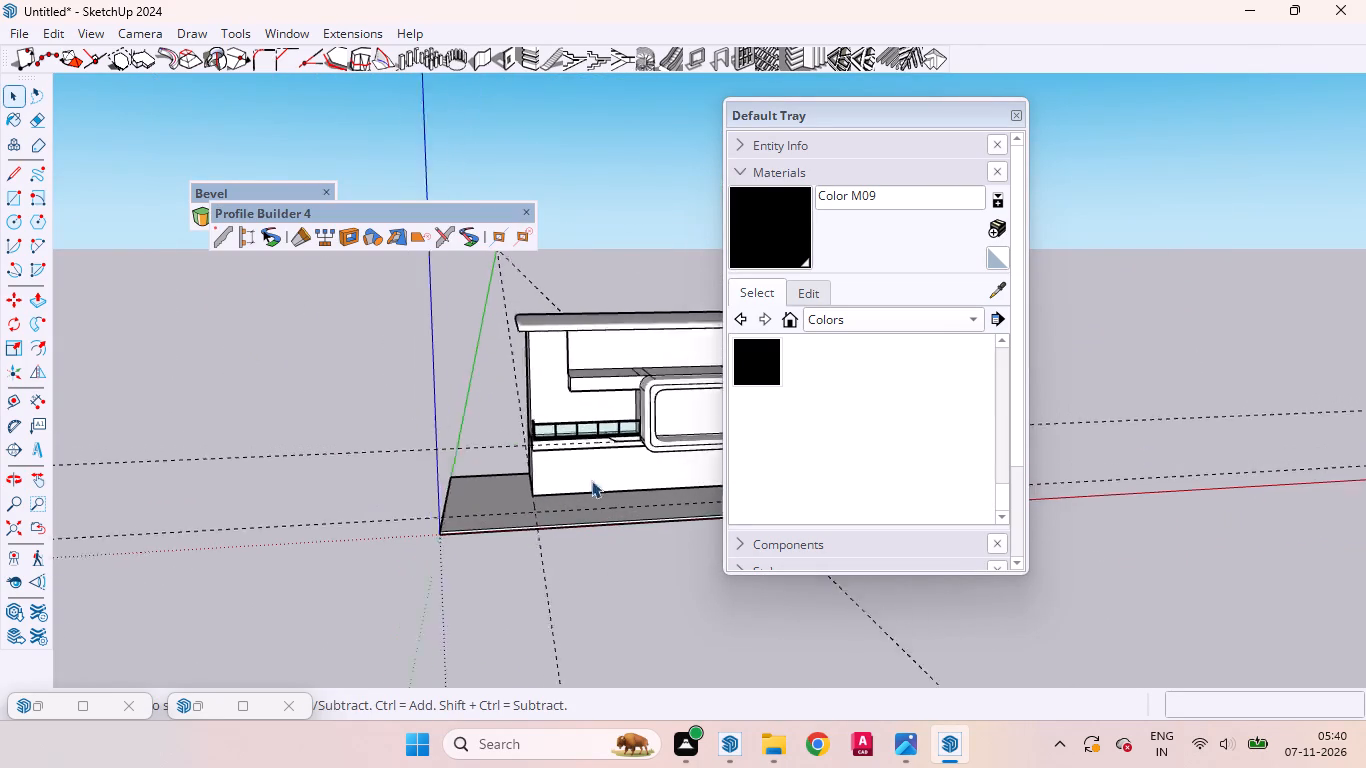
pyautogui.scroll(-3, 591, 480)
pyautogui.scroll(9, 645, 406)
pyautogui.scroll(-5, 651, 441)
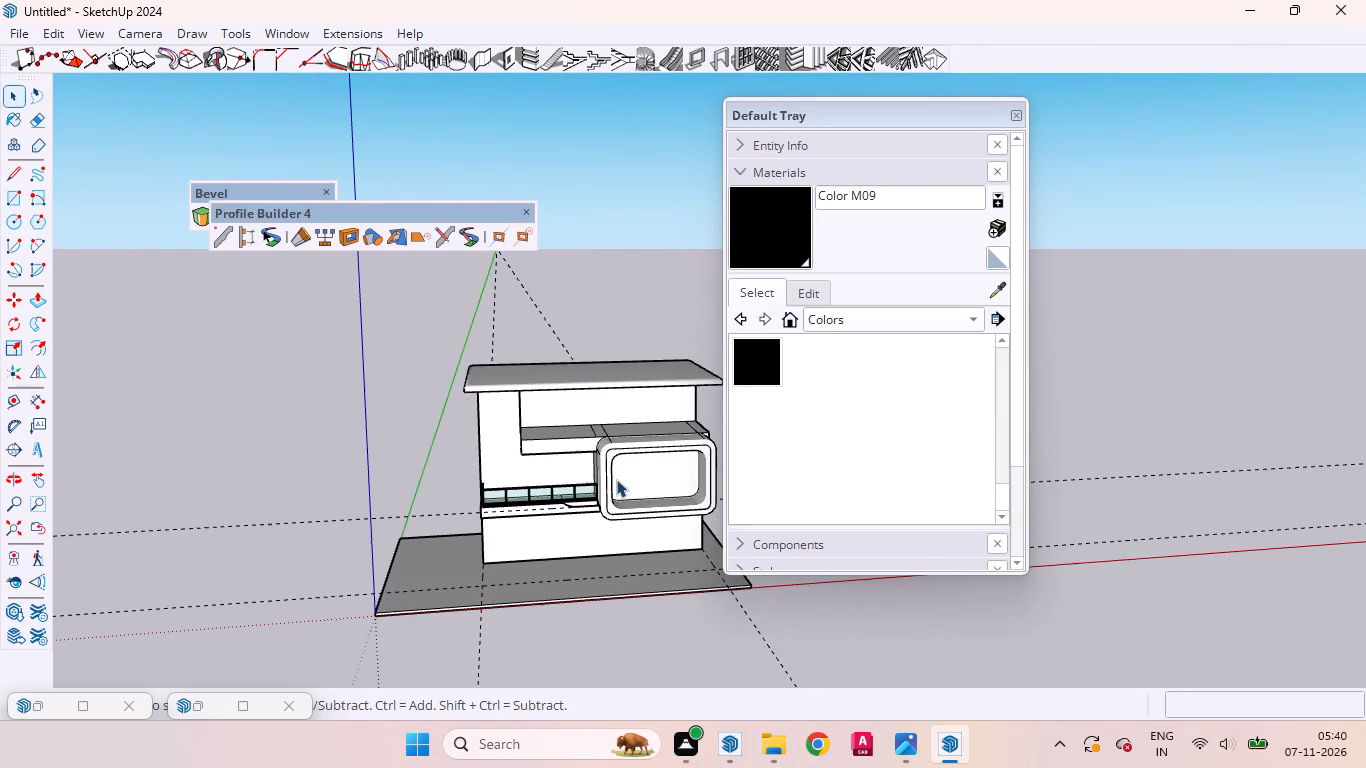
pyautogui.moveTo(611, 479); pyautogui.dragTo(563, 420, button='middle')
pyautogui.scroll(5, 599, 445)
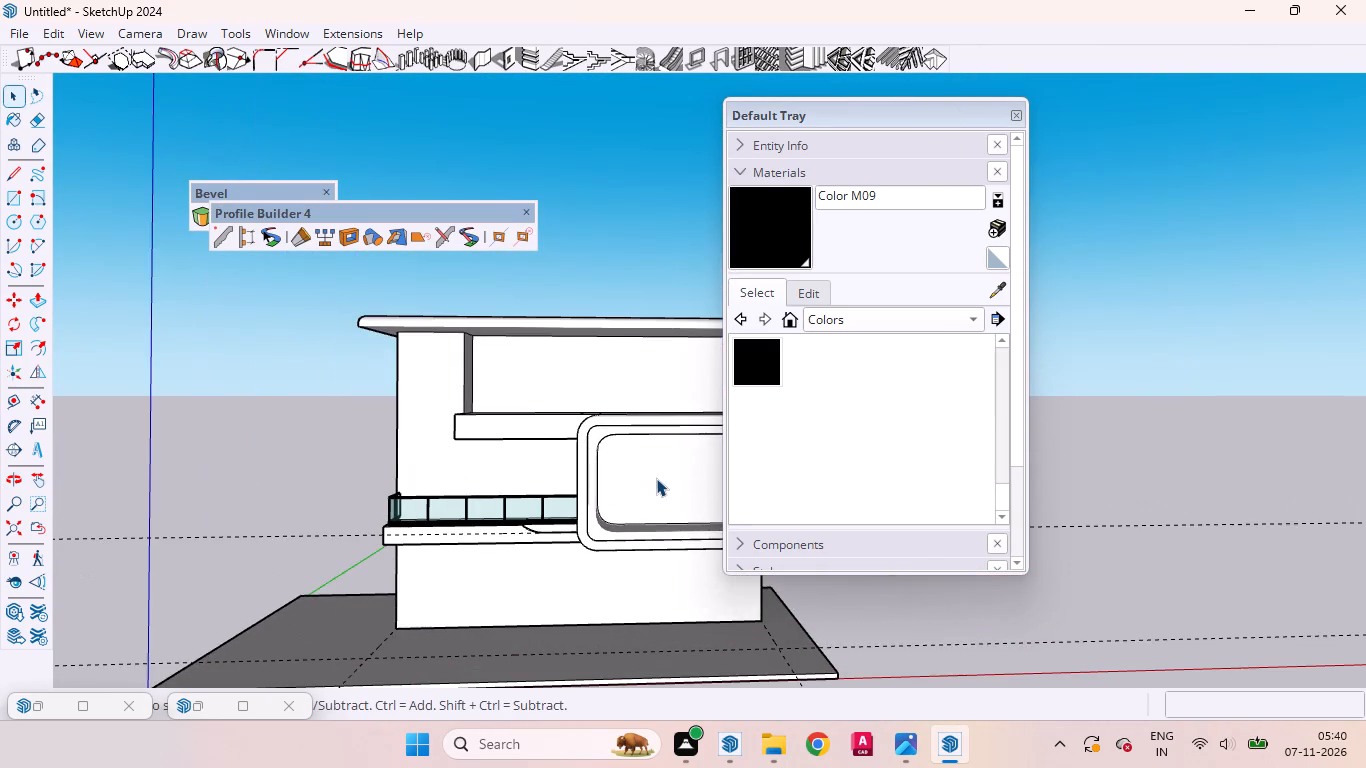
pyautogui.scroll(-4, 656, 478)
pyautogui.moveTo(657, 478); pyautogui.dragTo(634, 427, button='middle')
pyautogui.scroll(2, 634, 426)
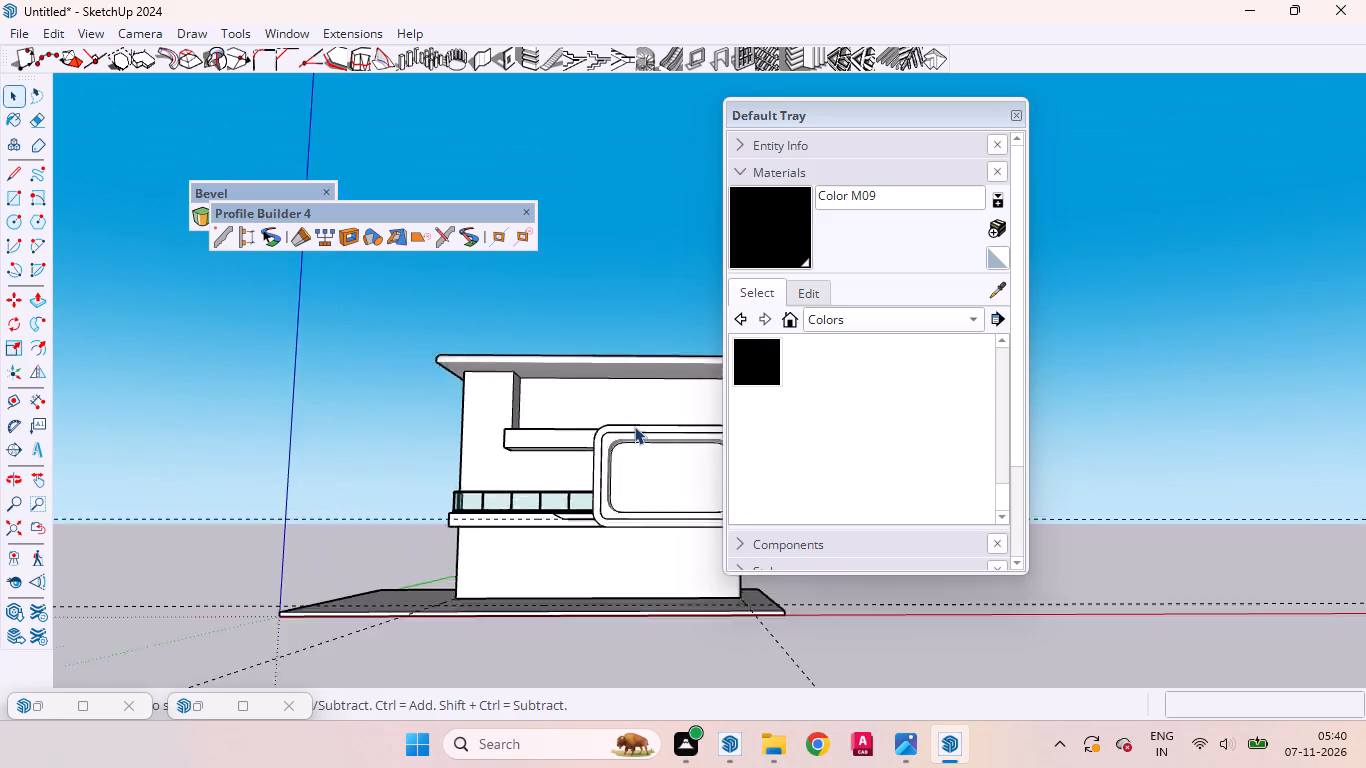
pyautogui.scroll(3, 634, 426)
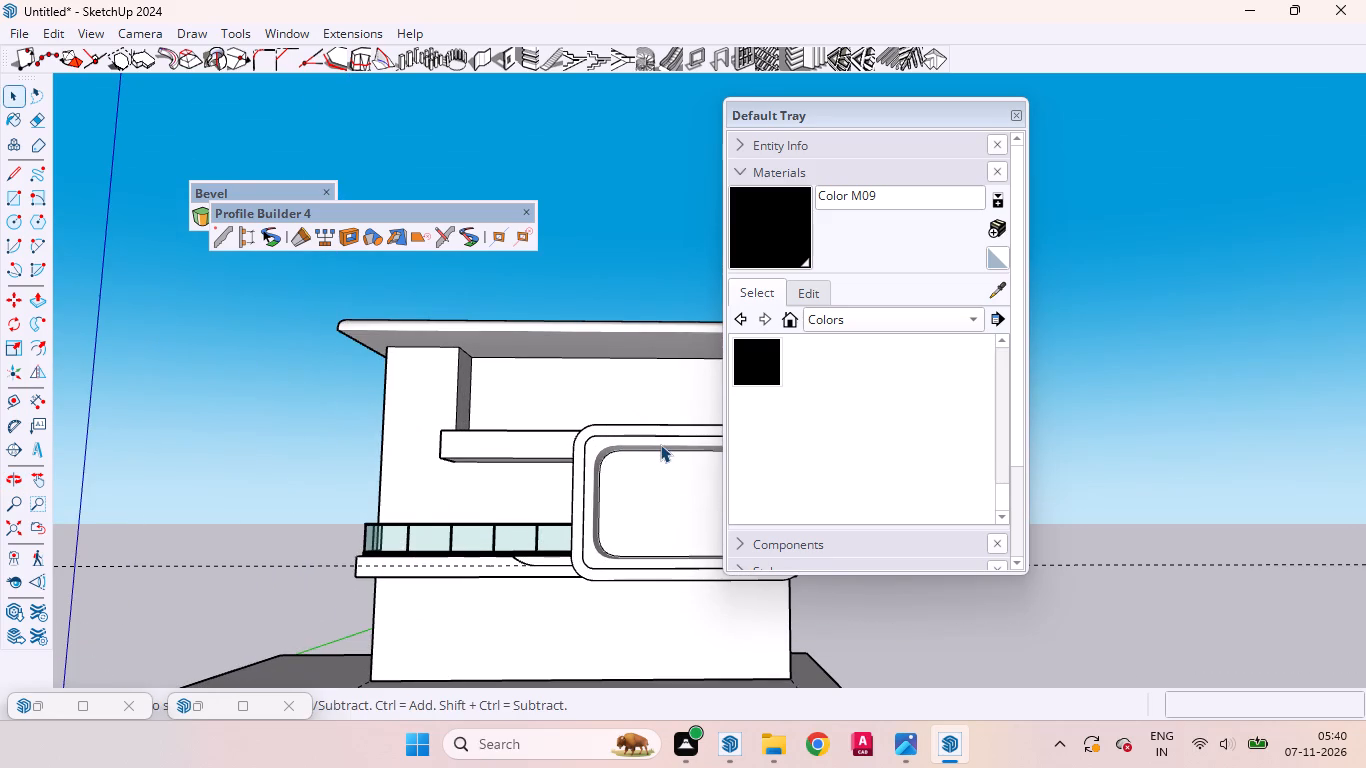
pyautogui.scroll(-4, 660, 446)
pyautogui.scroll(3, 668, 474)
pyautogui.moveTo(668, 474); pyautogui.dragTo(607, 401, button='middle')
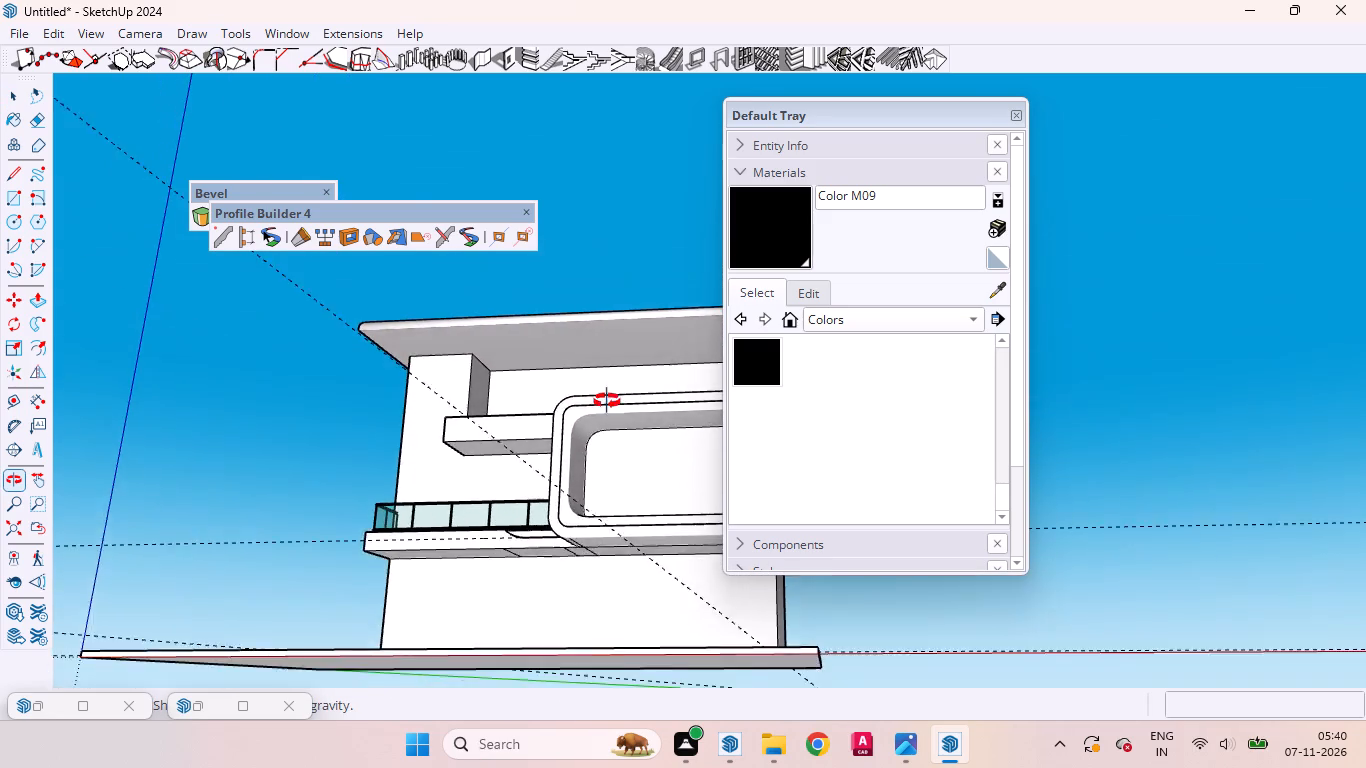
pyautogui.moveTo(607, 401); pyautogui.dragTo(595, 382, button='middle')
pyautogui.scroll(3, 613, 390)
pyautogui.scroll(-2, 614, 390)
pyautogui.scroll(3, 614, 392)
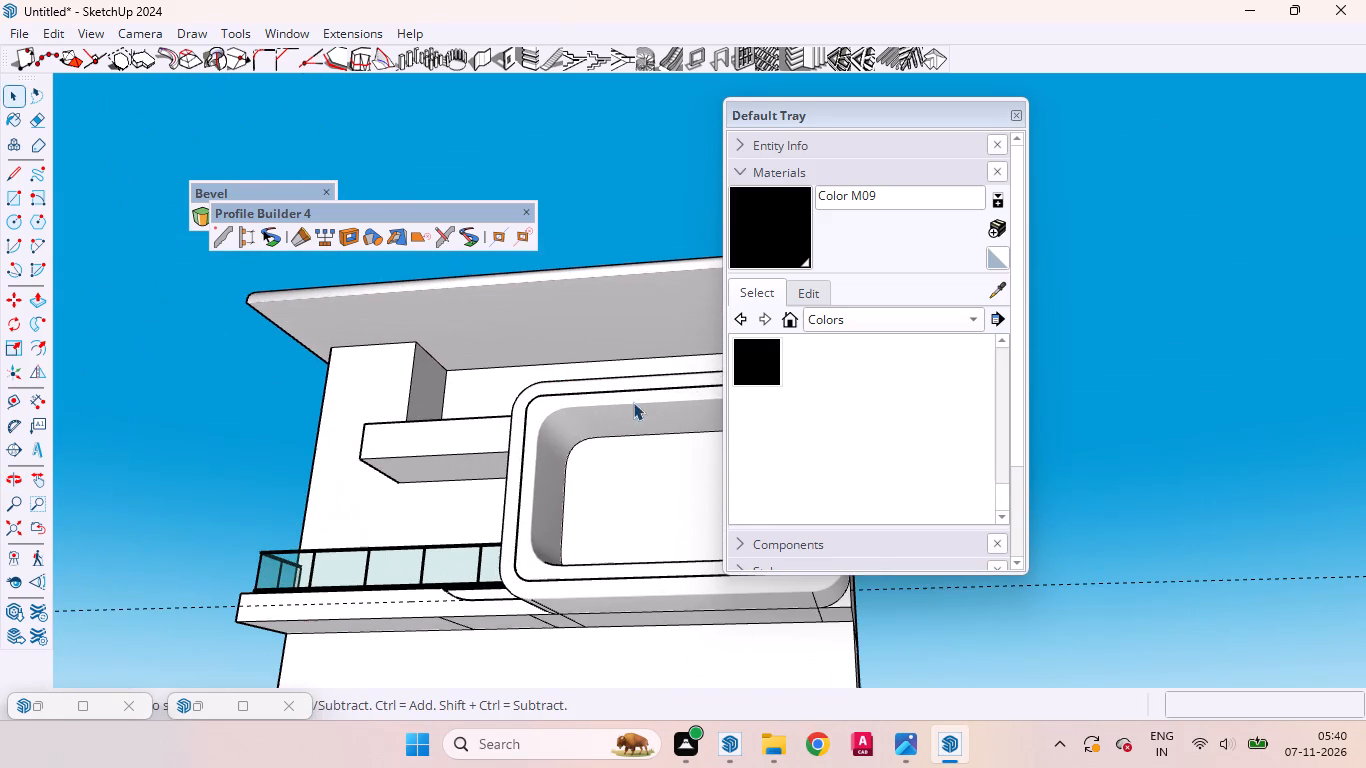
# Open the house group for editing at the wall face inside the rounded frame.
pyautogui.click(675, 478)
pyautogui.click(675, 478)
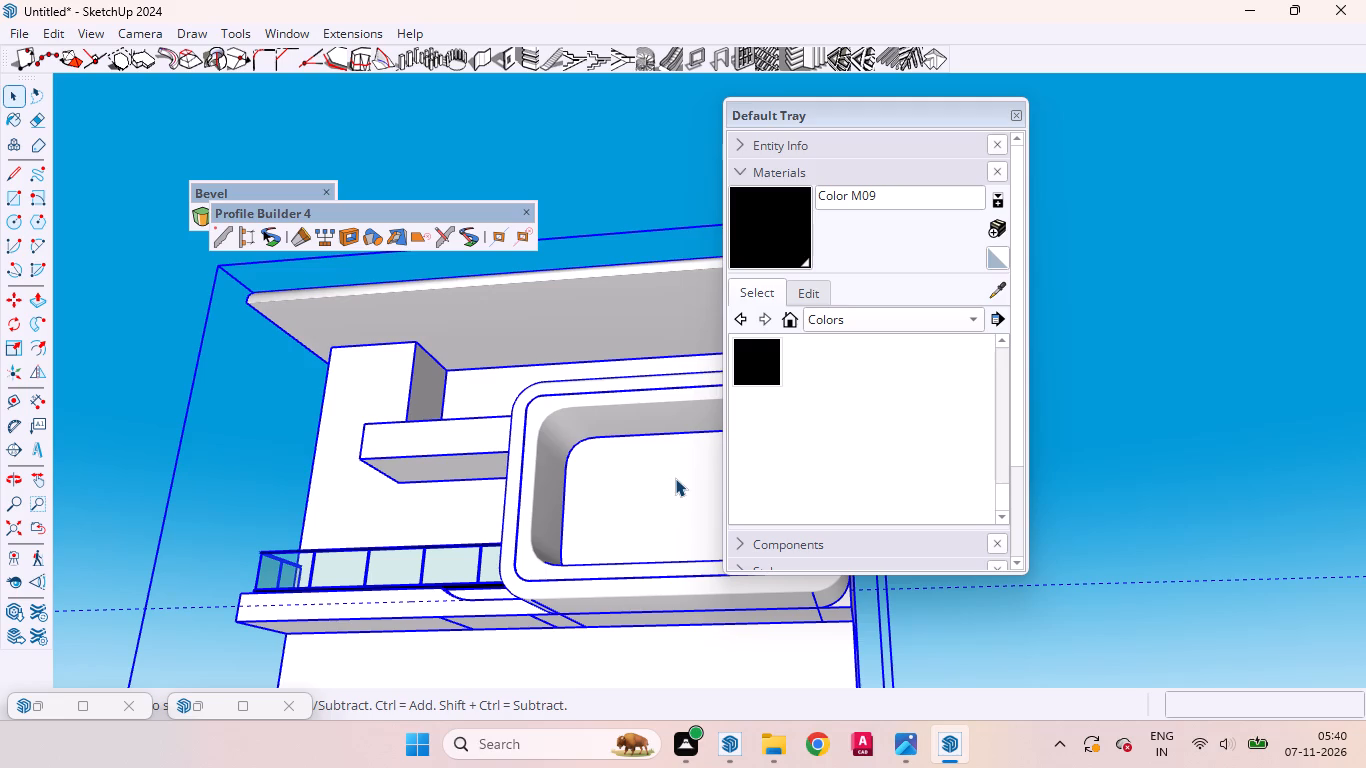
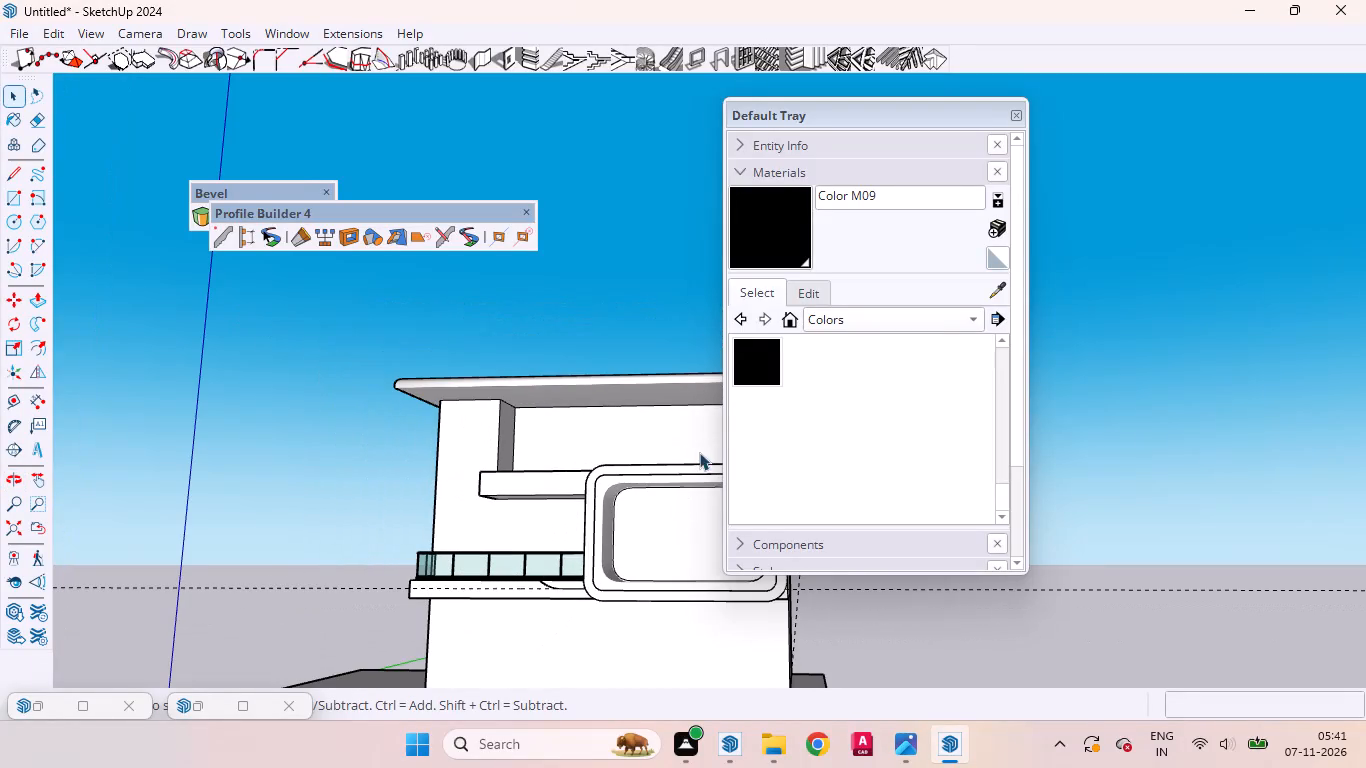
# Move the floating Default Tray clear of the house so the whole front elevation can be seen.
pyautogui.moveTo(814, 102); pyautogui.dragTo(823, 107)
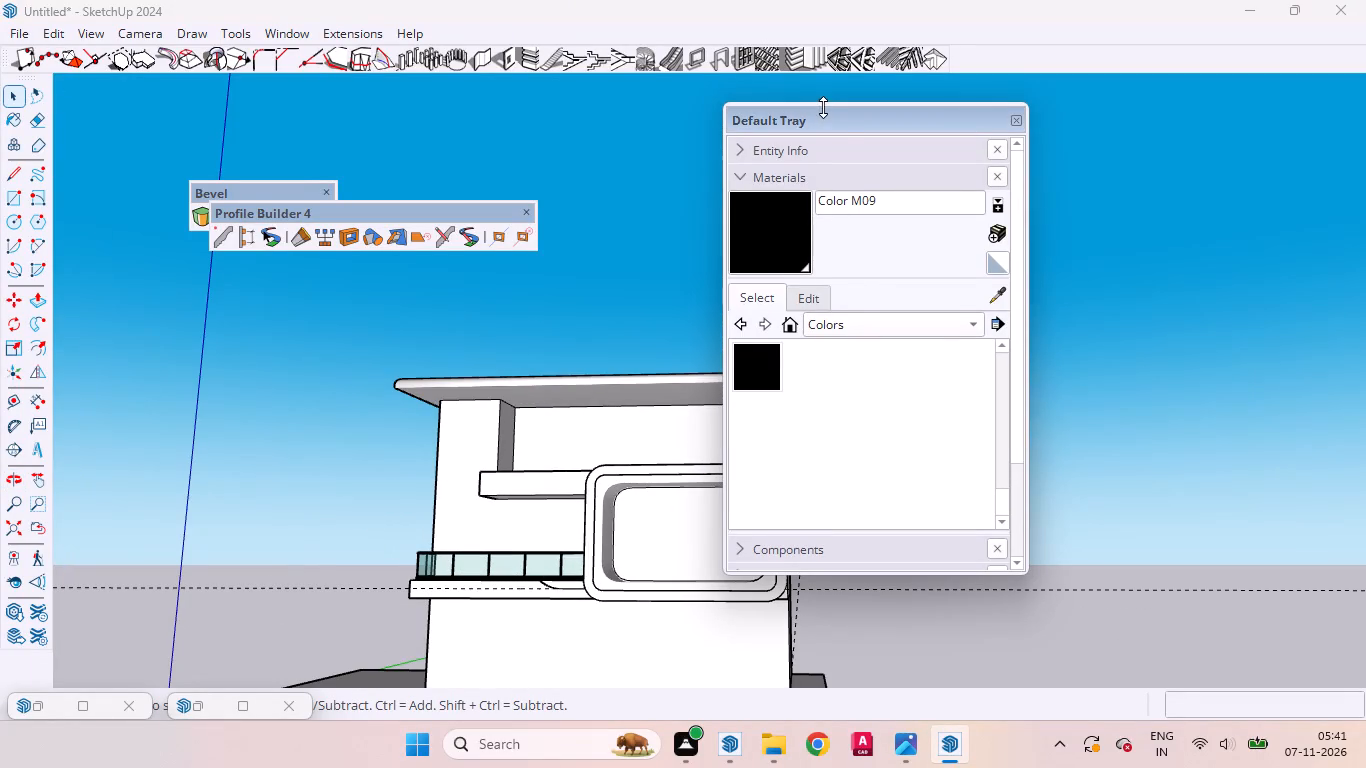
pyautogui.moveTo(850, 122); pyautogui.dragTo(1154, 137)
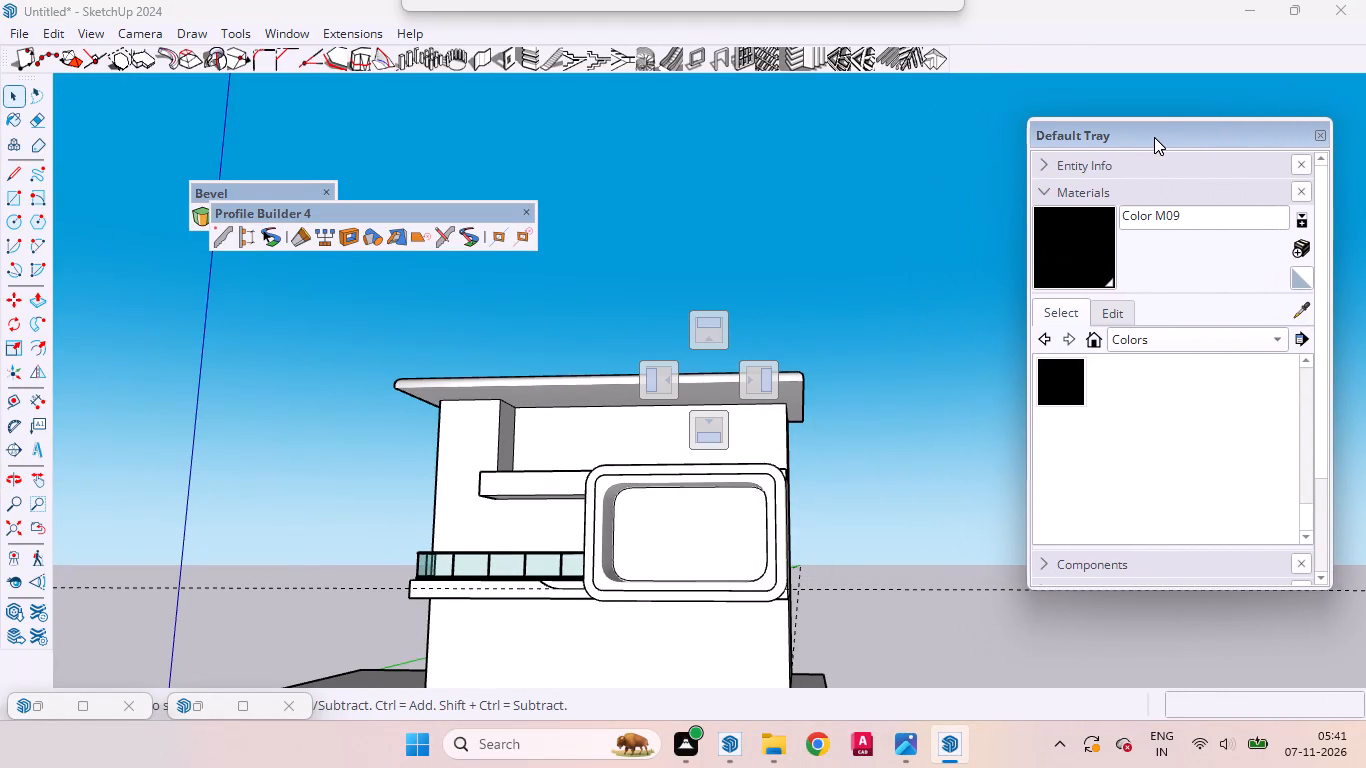
pyautogui.moveTo(1154, 137); pyautogui.dragTo(1185, 137)
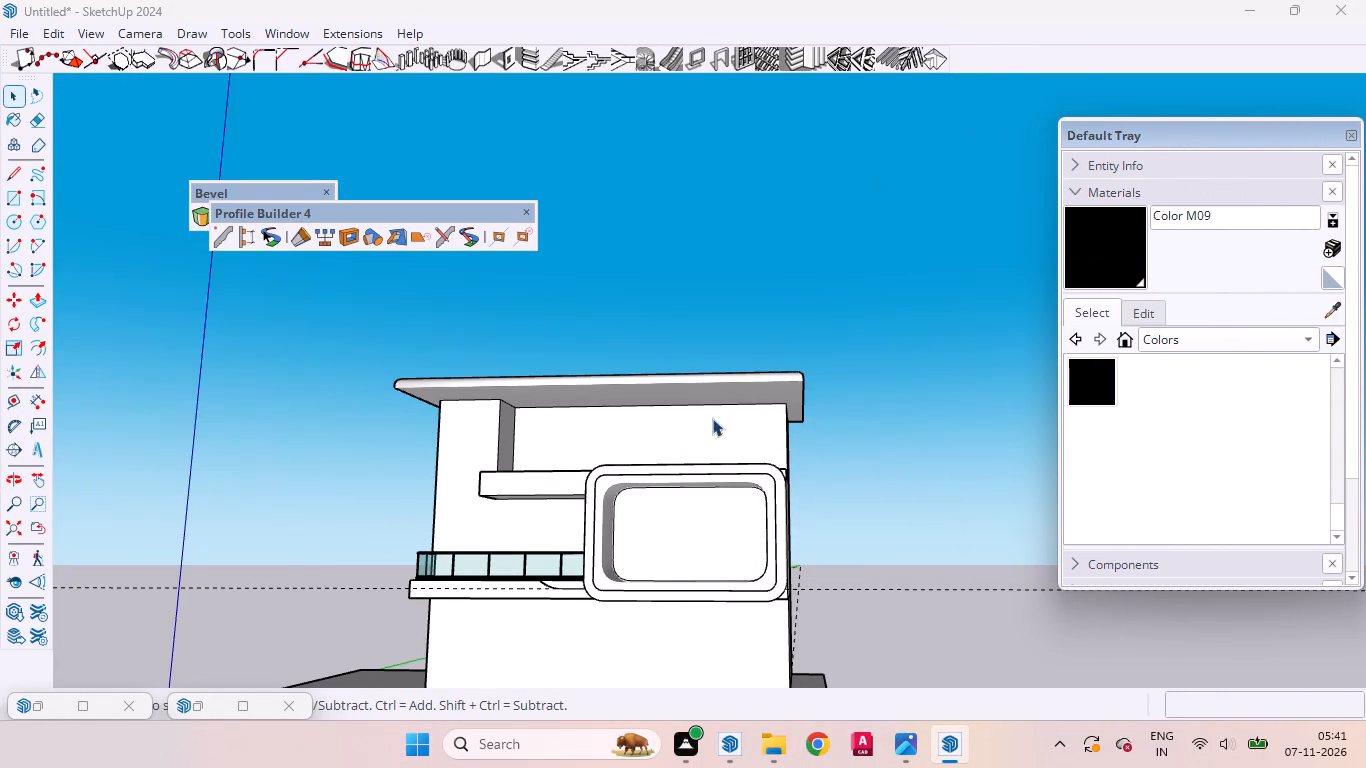
# Examine the house from the front, above and the side, including the railing, ledge, rounded frame and roof.
pyautogui.scroll(-6, 690, 524)
pyautogui.moveTo(791, 509); pyautogui.dragTo(994, 547, button='middle')
pyautogui.scroll(9, 559, 576)
pyautogui.scroll(-1, 556, 576)
pyautogui.scroll(1, 556, 576)
pyautogui.moveTo(763, 565); pyautogui.dragTo(602, 557, button='middle')
pyautogui.scroll(2, 602, 557)
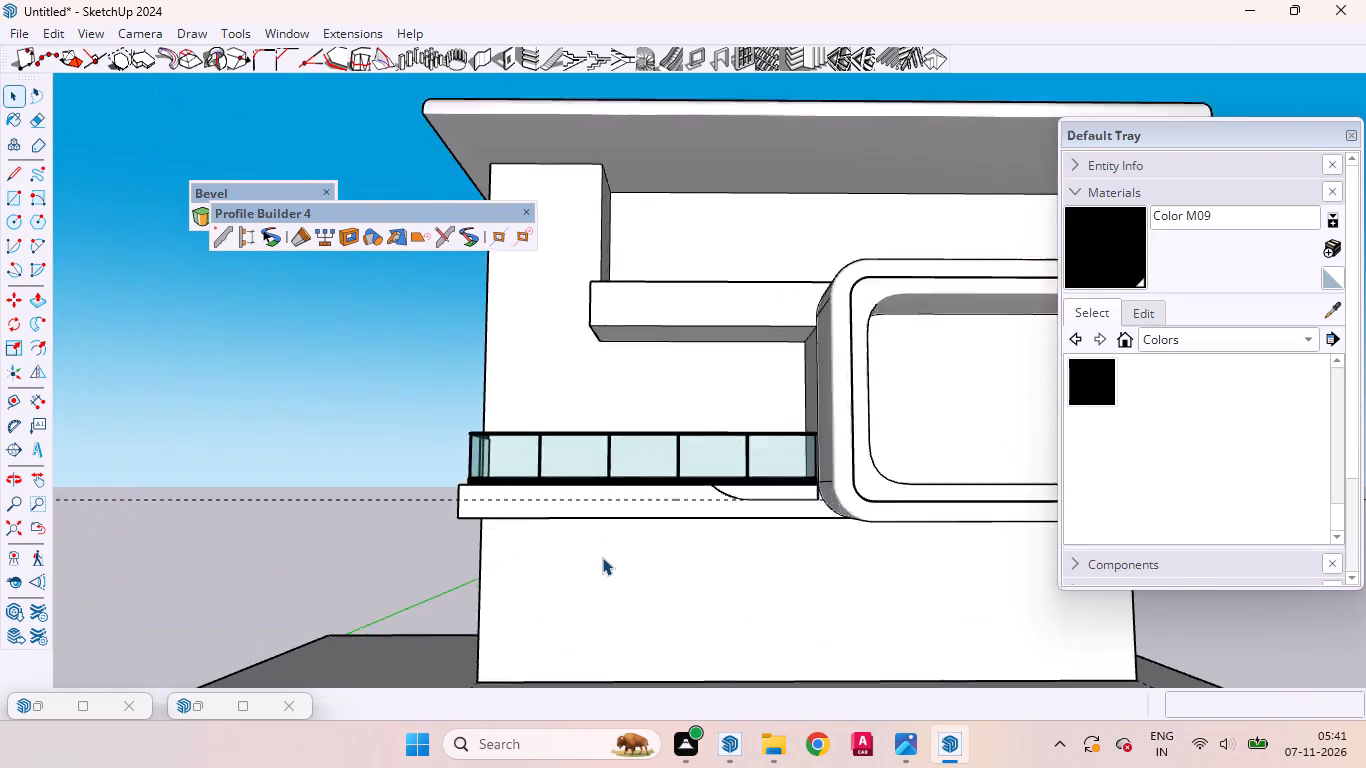
pyautogui.scroll(3, 602, 557)
pyautogui.scroll(-18, 602, 557)
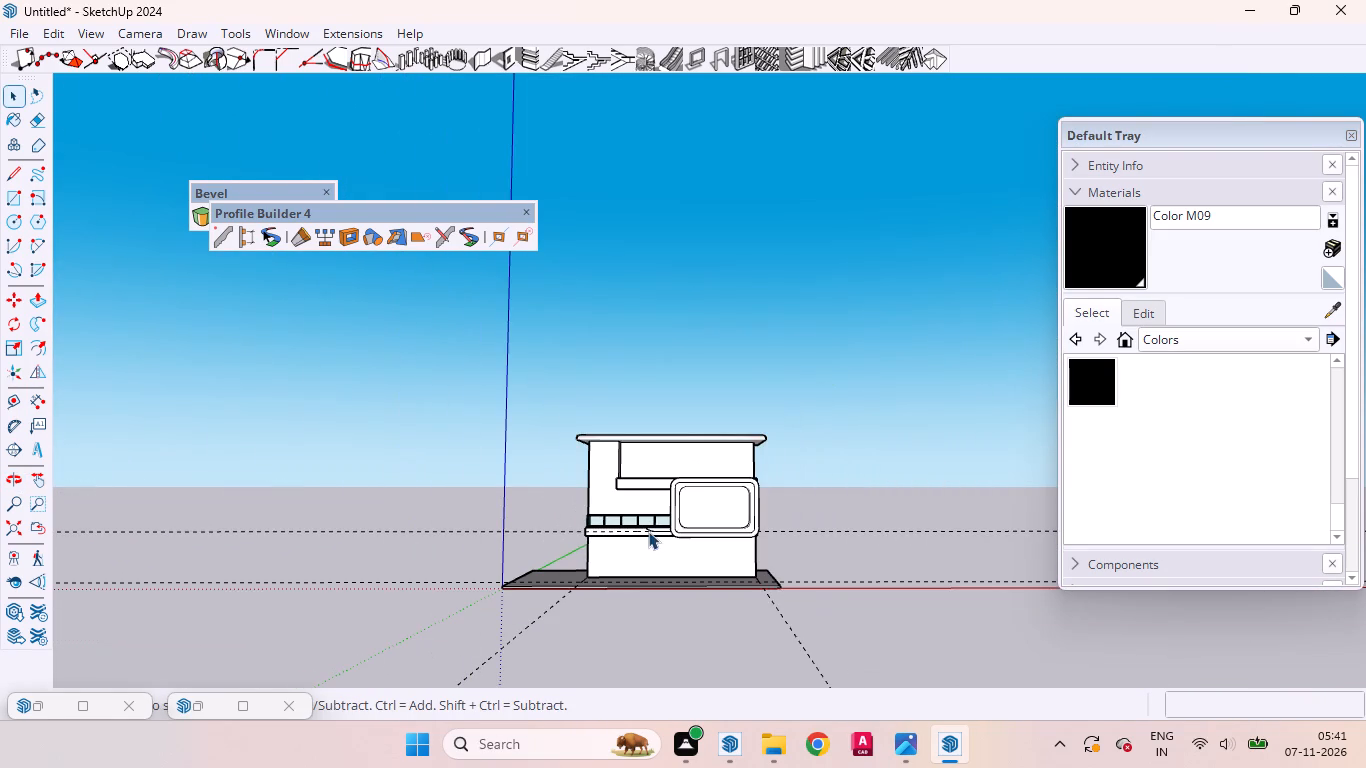
pyautogui.moveTo(648, 531); pyautogui.dragTo(376, 741, button='middle')
pyautogui.scroll(4, 712, 552)
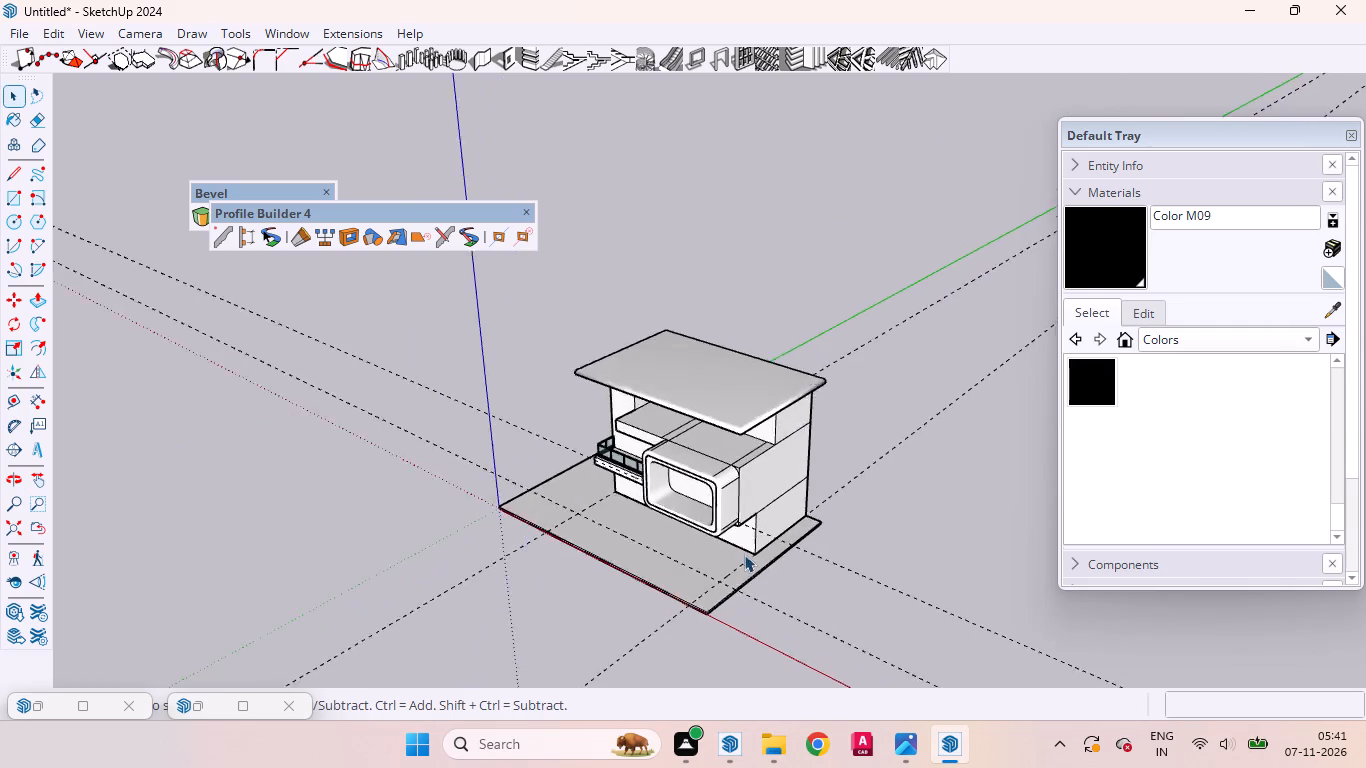
pyautogui.scroll(2, 744, 554)
pyautogui.moveTo(735, 552); pyautogui.dragTo(418, 388, button='middle')
pyautogui.scroll(6, 697, 364)
pyautogui.scroll(-7, 697, 364)
pyautogui.moveTo(826, 413); pyautogui.dragTo(1270, 496, button='middle')
pyautogui.middleClick(1269, 497)
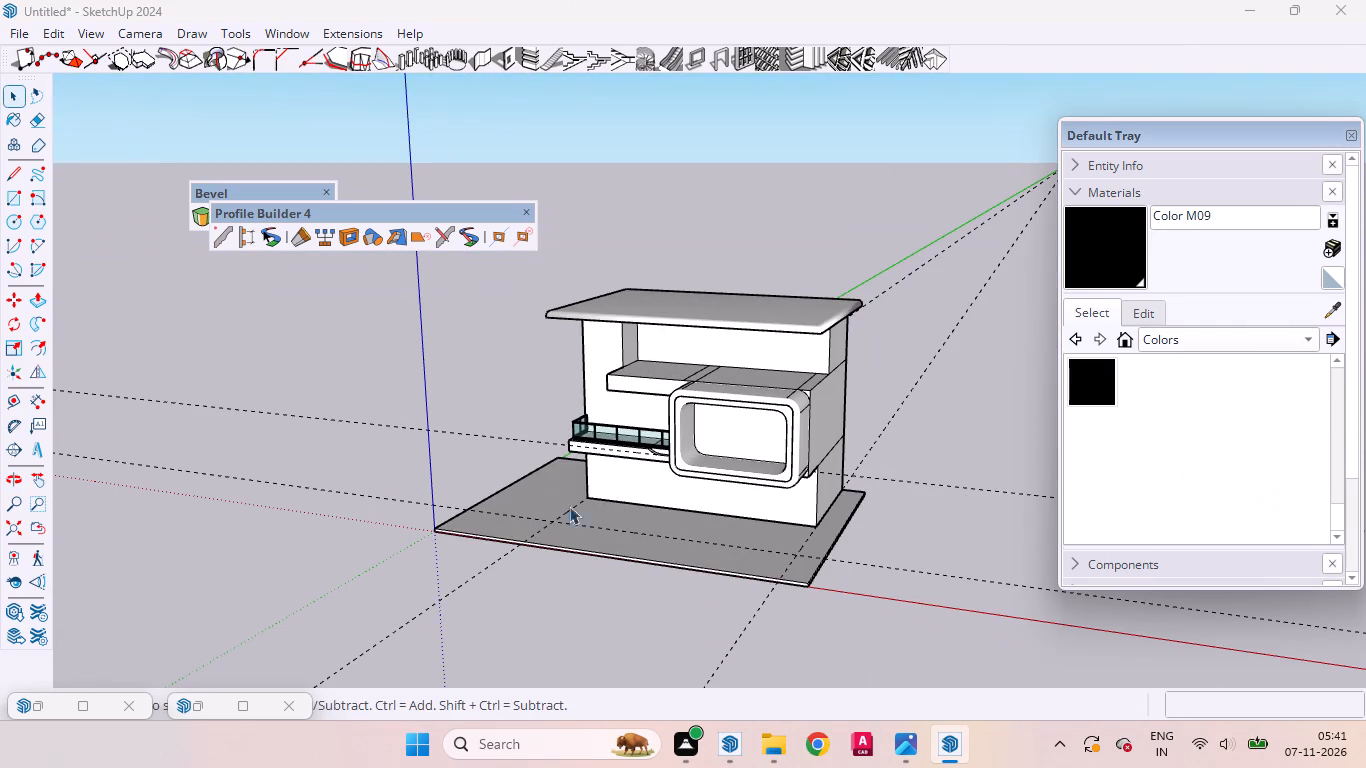
# Select the entire house model with its ground slab and guide lines, and delete it all.
pyautogui.scroll(-4, 764, 574)
pyautogui.scroll(-4, 781, 486)
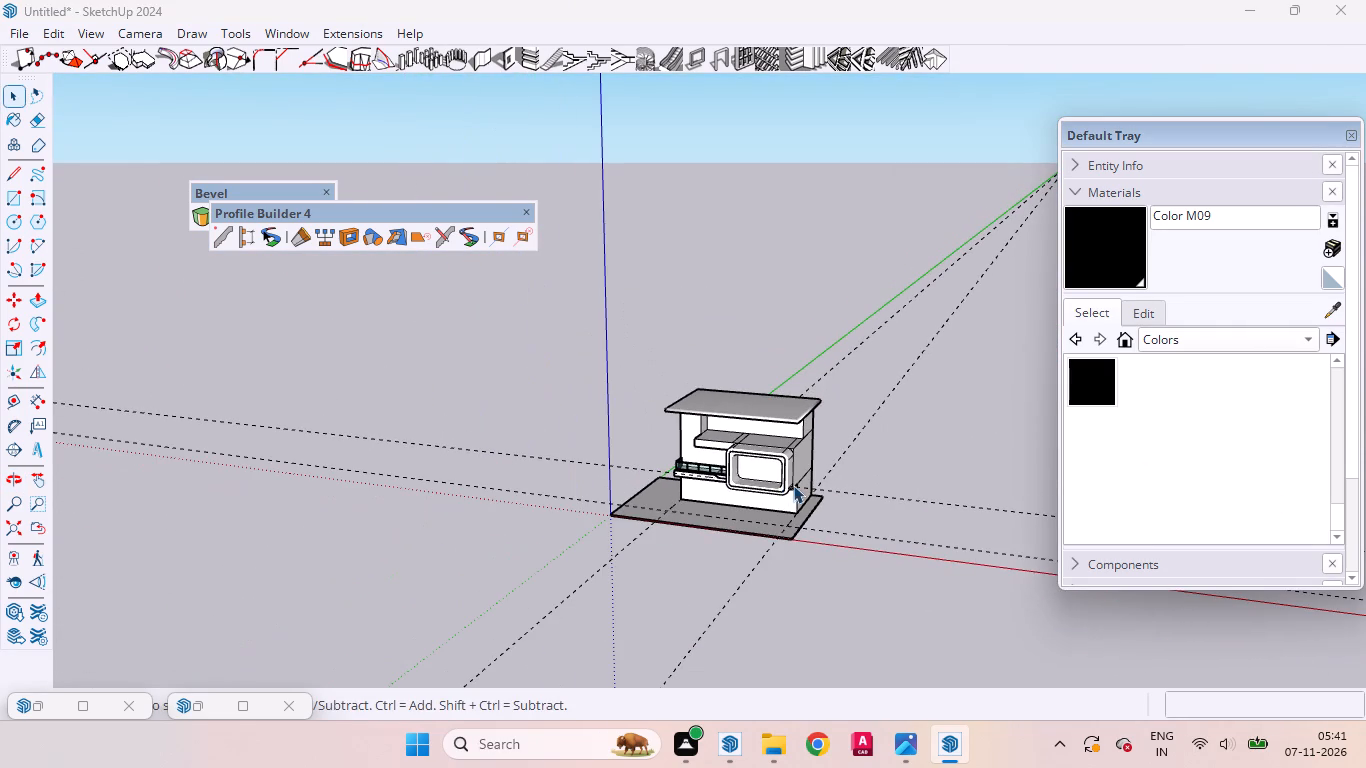
pyautogui.moveTo(822, 590); pyautogui.dragTo(536, 314)
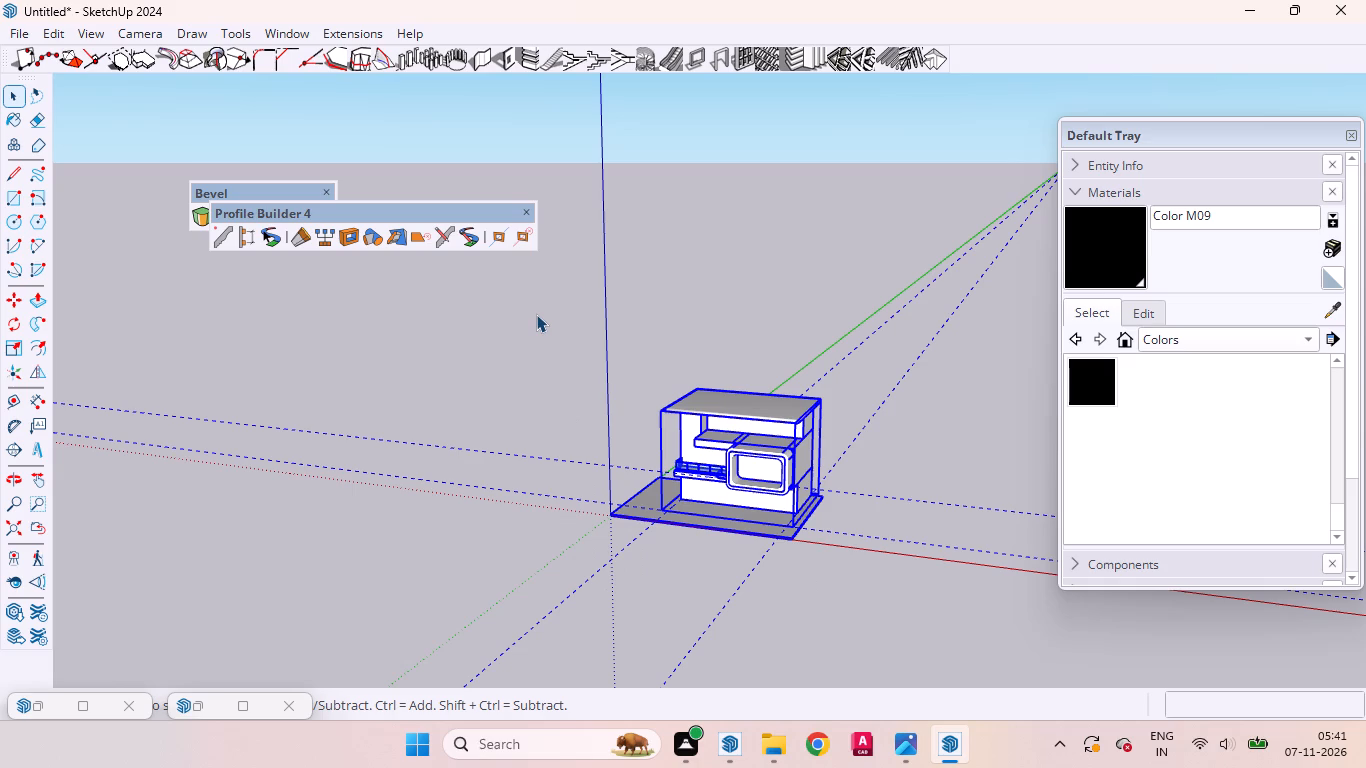
pyautogui.press('Delete')
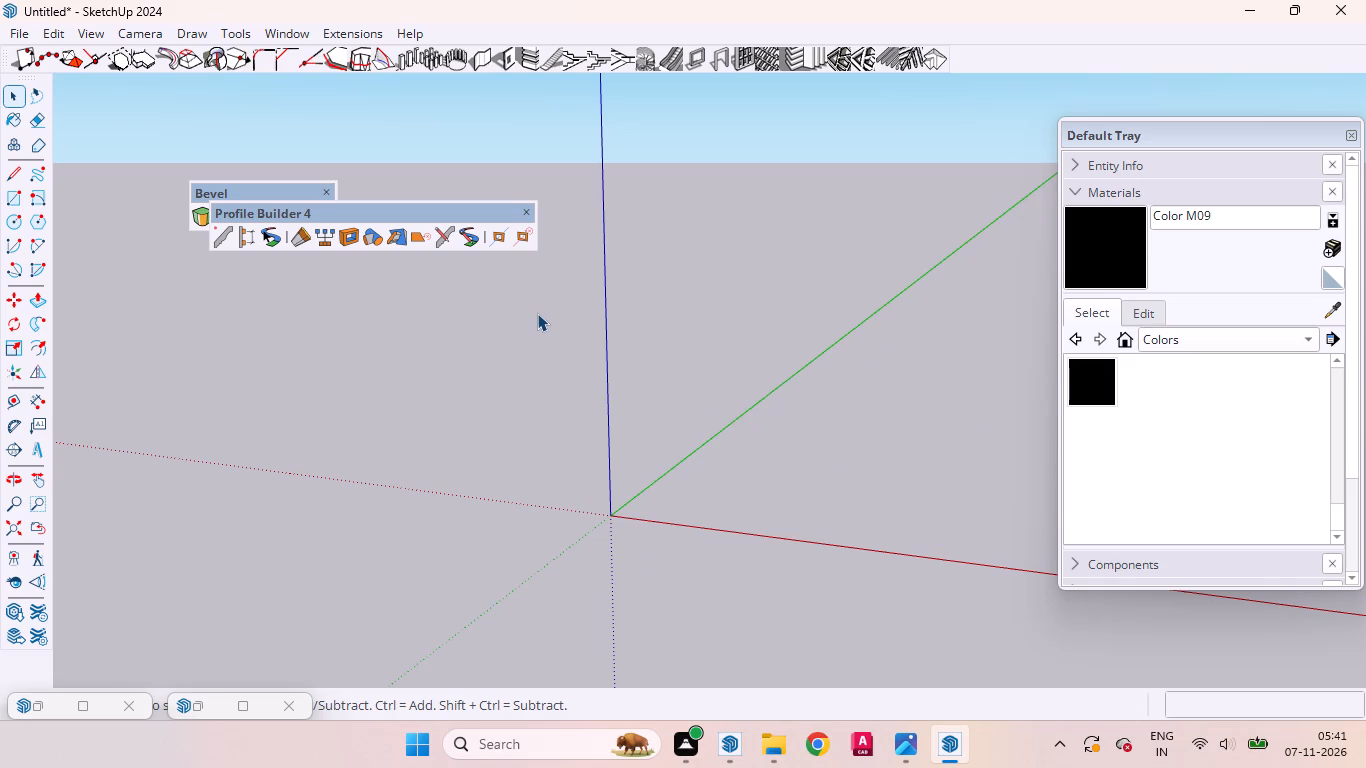
# Close the floating Profile Builder 4 toolbar.
pyautogui.scroll(-3, 537, 313)
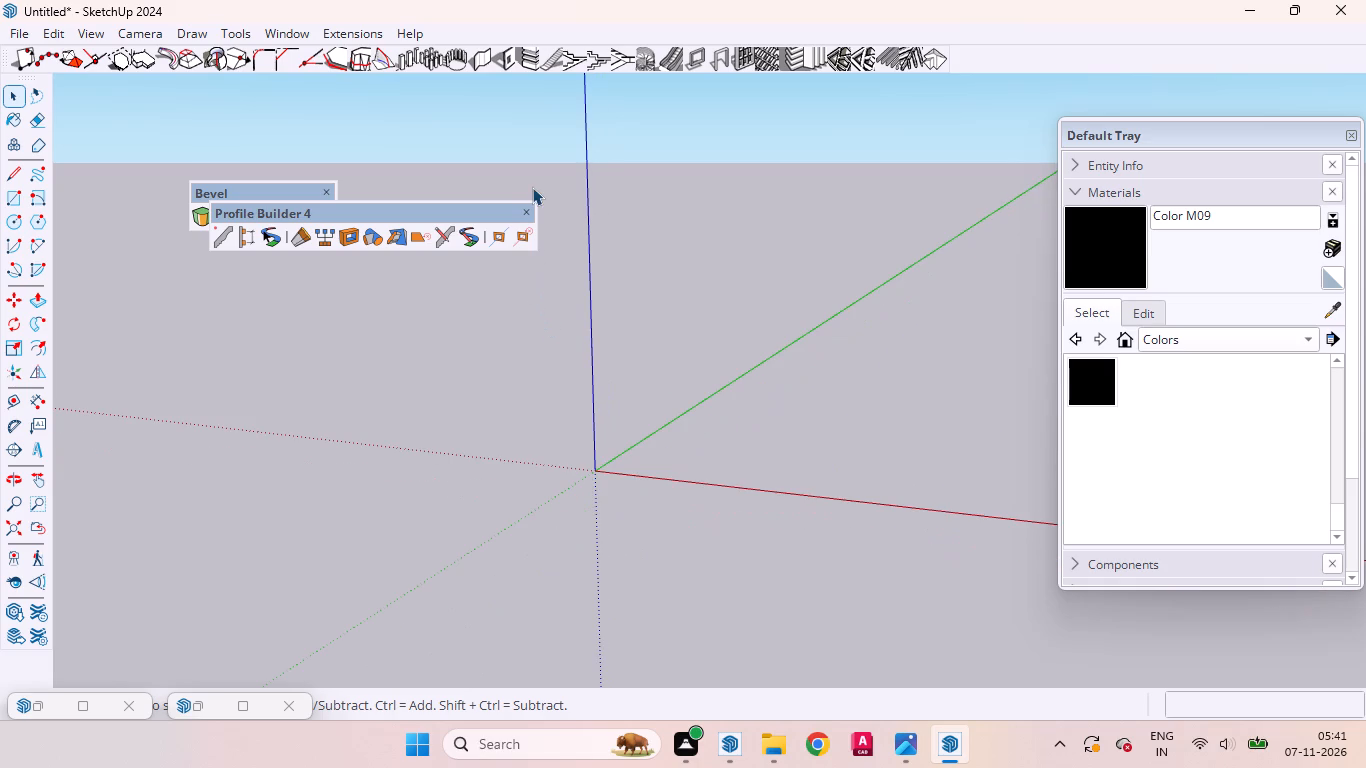
pyautogui.scroll(-1, 532, 187)
pyautogui.click(530, 208)
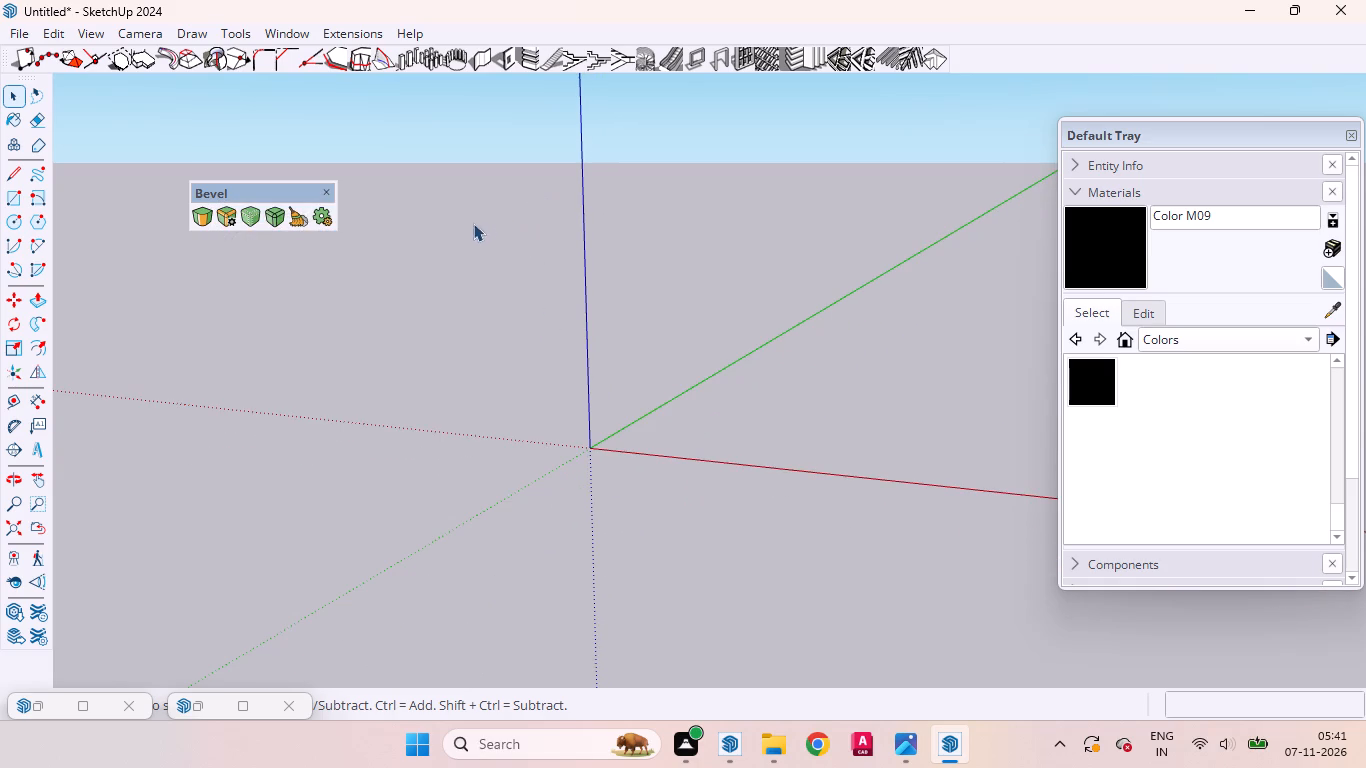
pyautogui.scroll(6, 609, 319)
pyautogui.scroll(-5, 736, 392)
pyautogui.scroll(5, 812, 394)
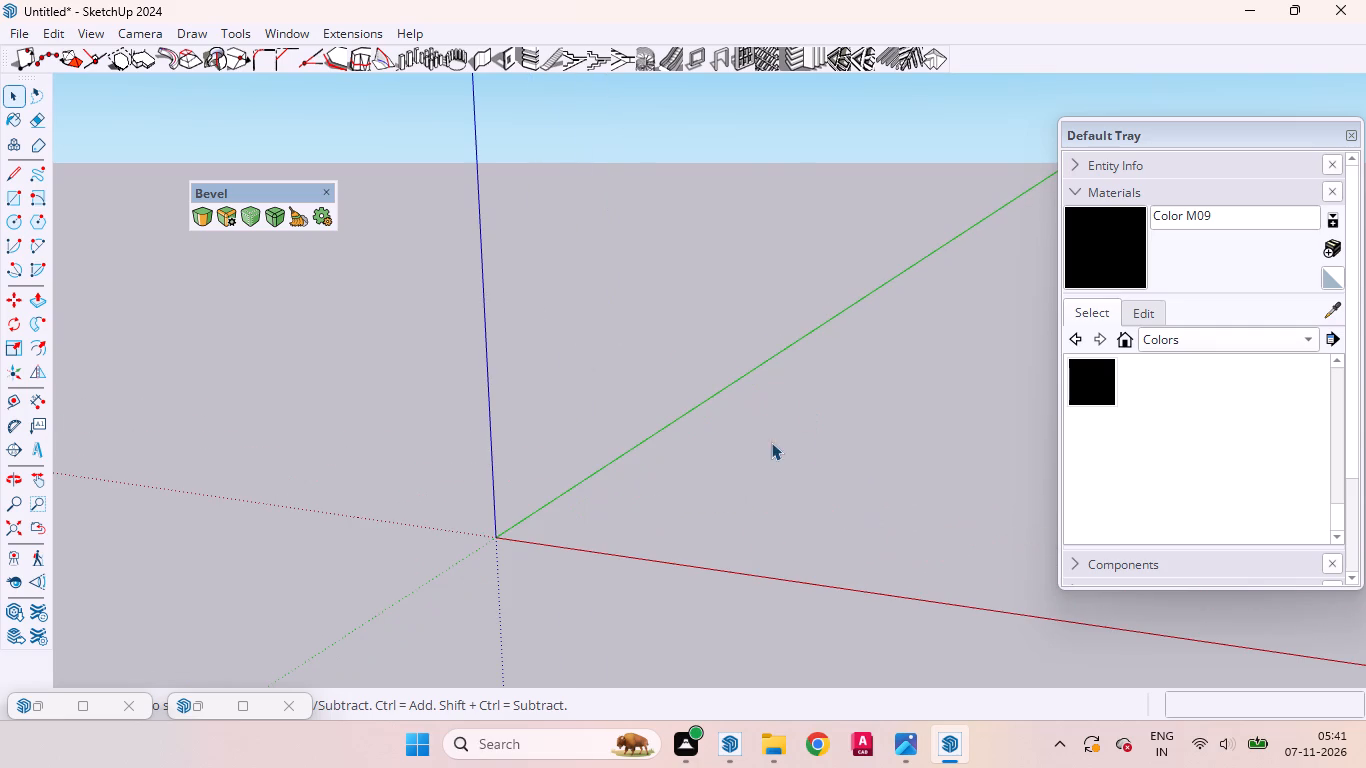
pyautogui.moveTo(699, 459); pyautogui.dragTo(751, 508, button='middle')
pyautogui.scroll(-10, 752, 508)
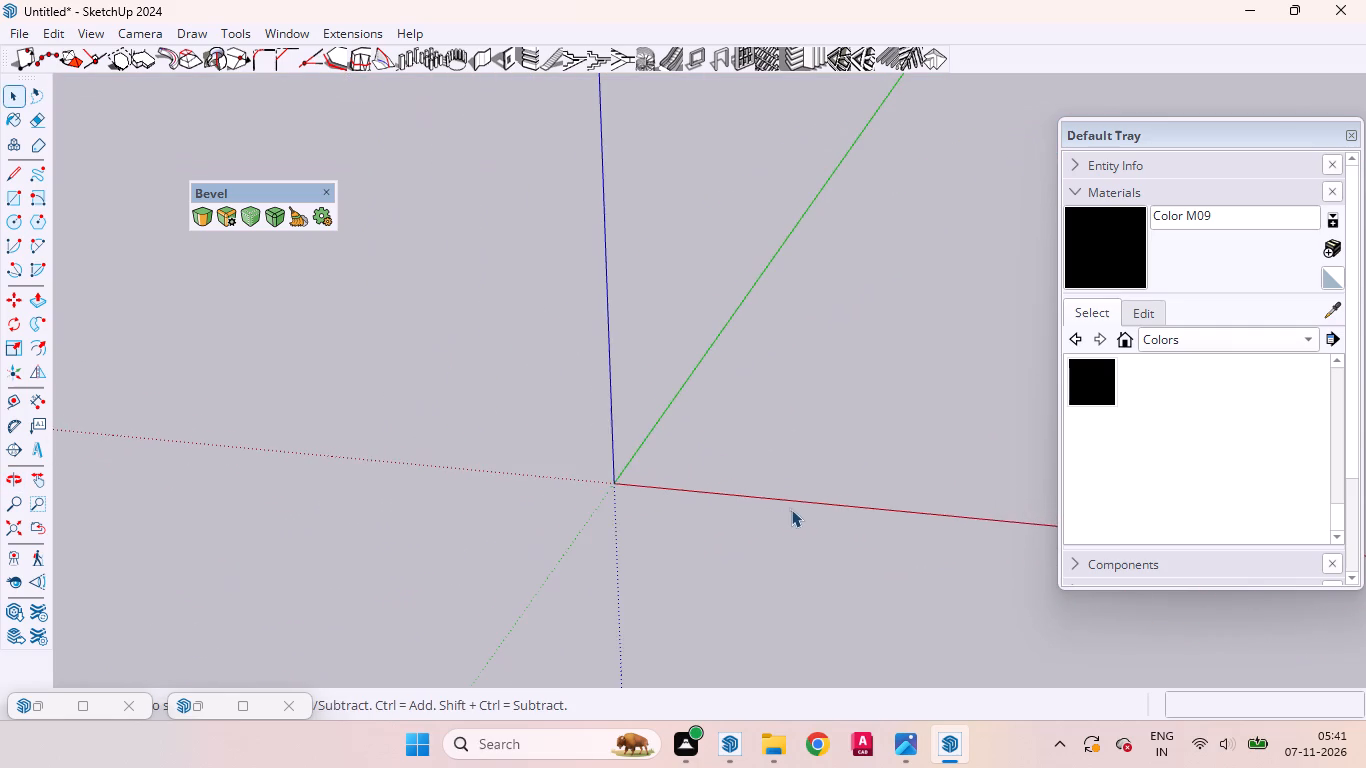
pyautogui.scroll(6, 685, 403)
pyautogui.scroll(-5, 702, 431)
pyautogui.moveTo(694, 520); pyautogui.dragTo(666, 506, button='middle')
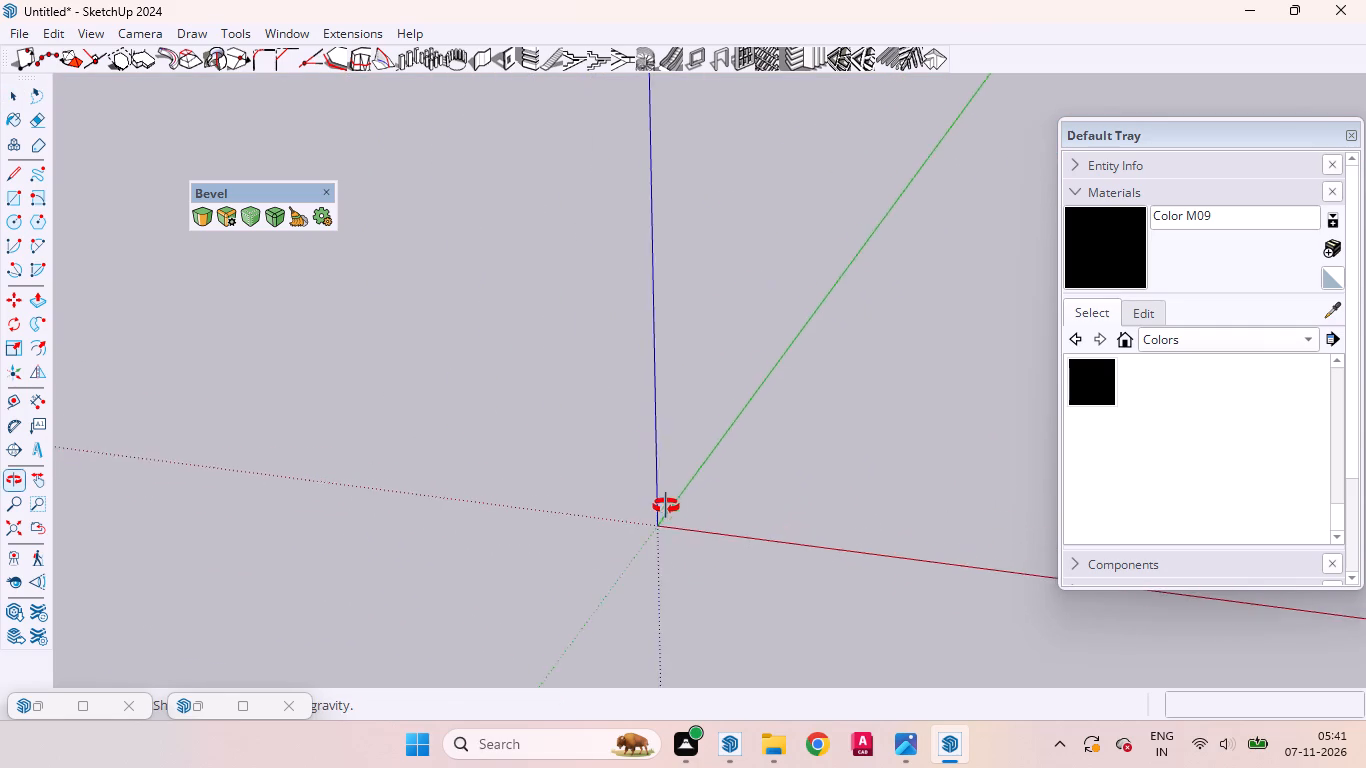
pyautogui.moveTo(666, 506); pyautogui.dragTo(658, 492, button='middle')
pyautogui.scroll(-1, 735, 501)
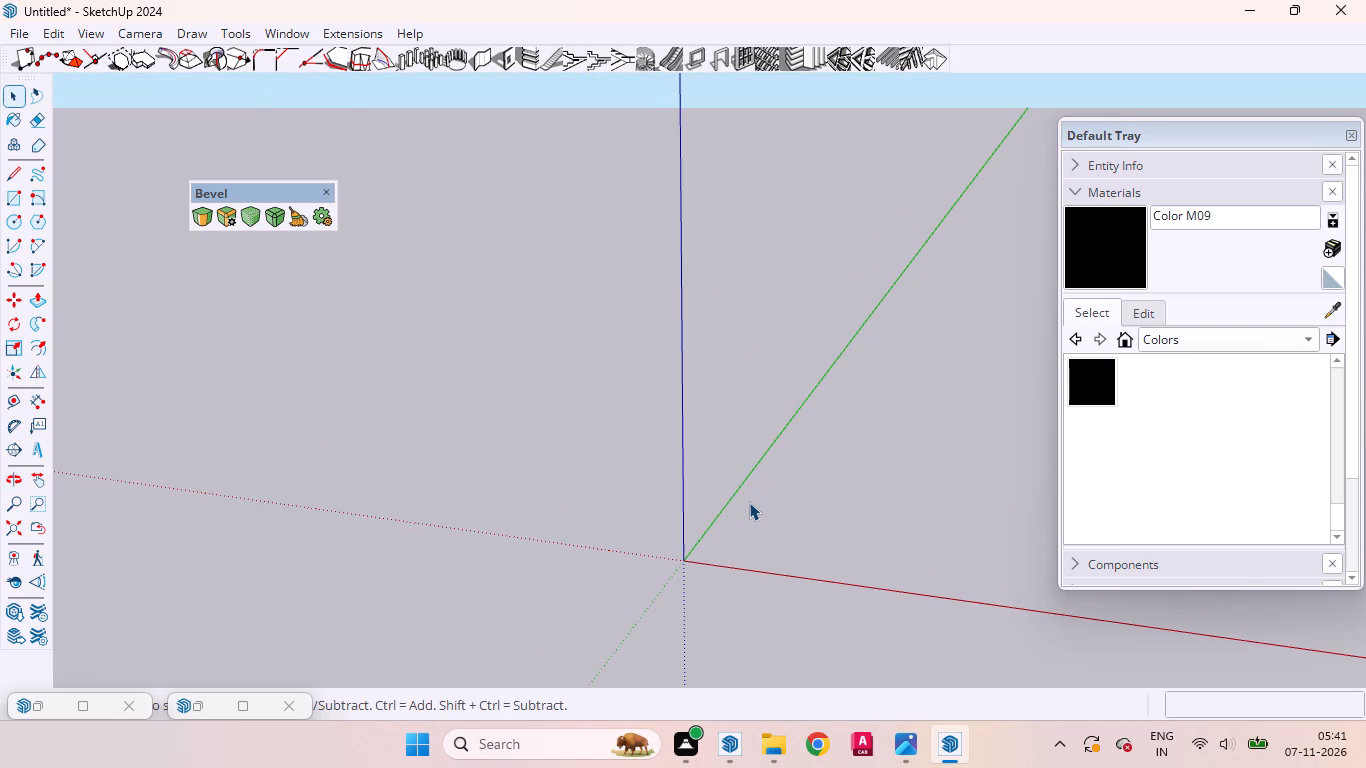
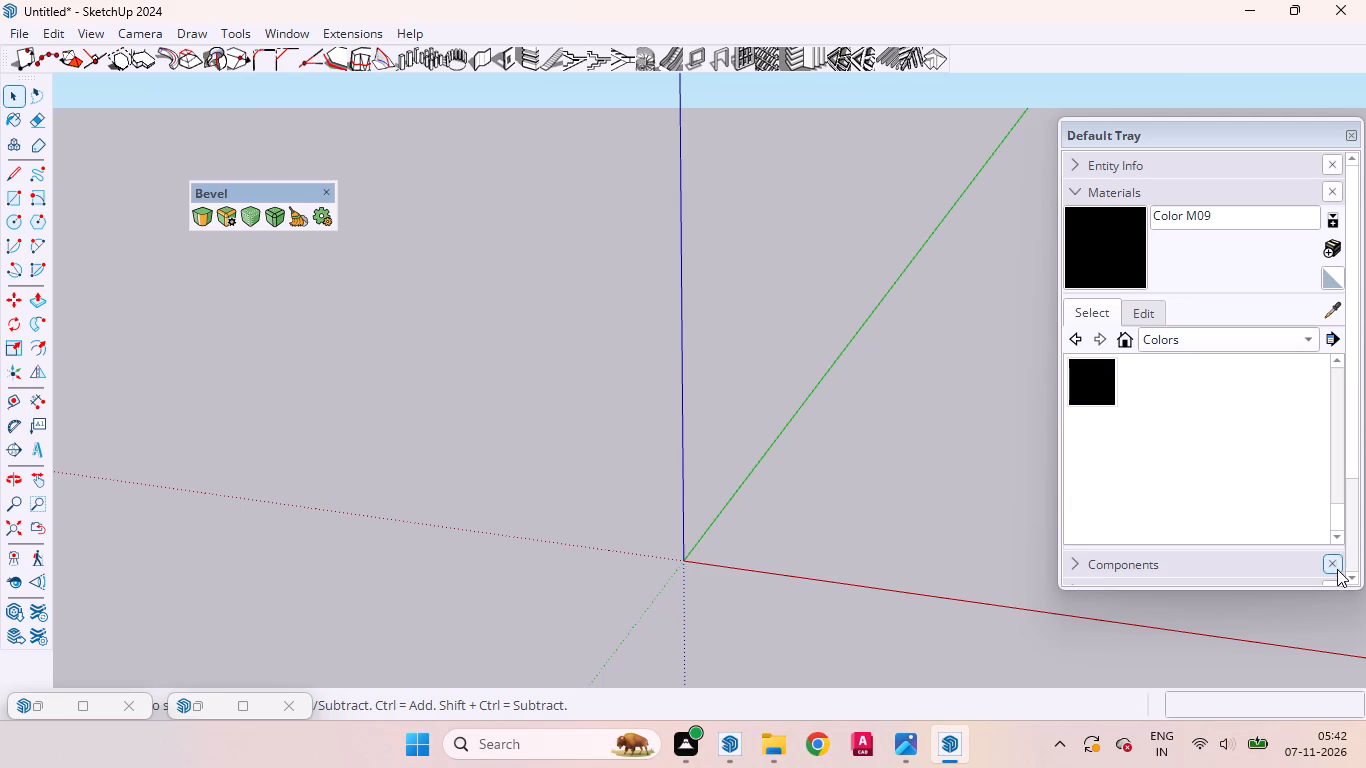
# Draw a 25' by 35' rectangle on the ground plane, starting from the origin.
pyautogui.scroll(-4, 893, 453)
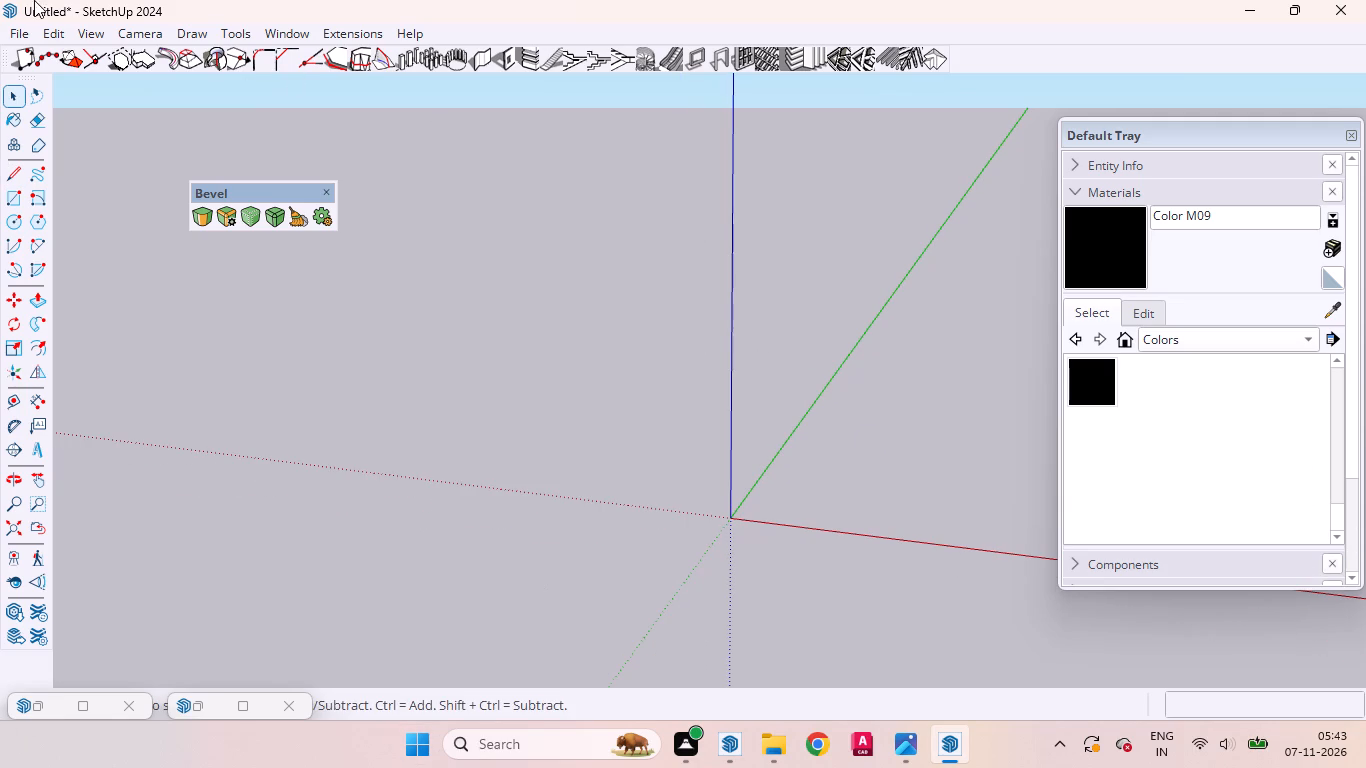
pyautogui.click(15, 195)
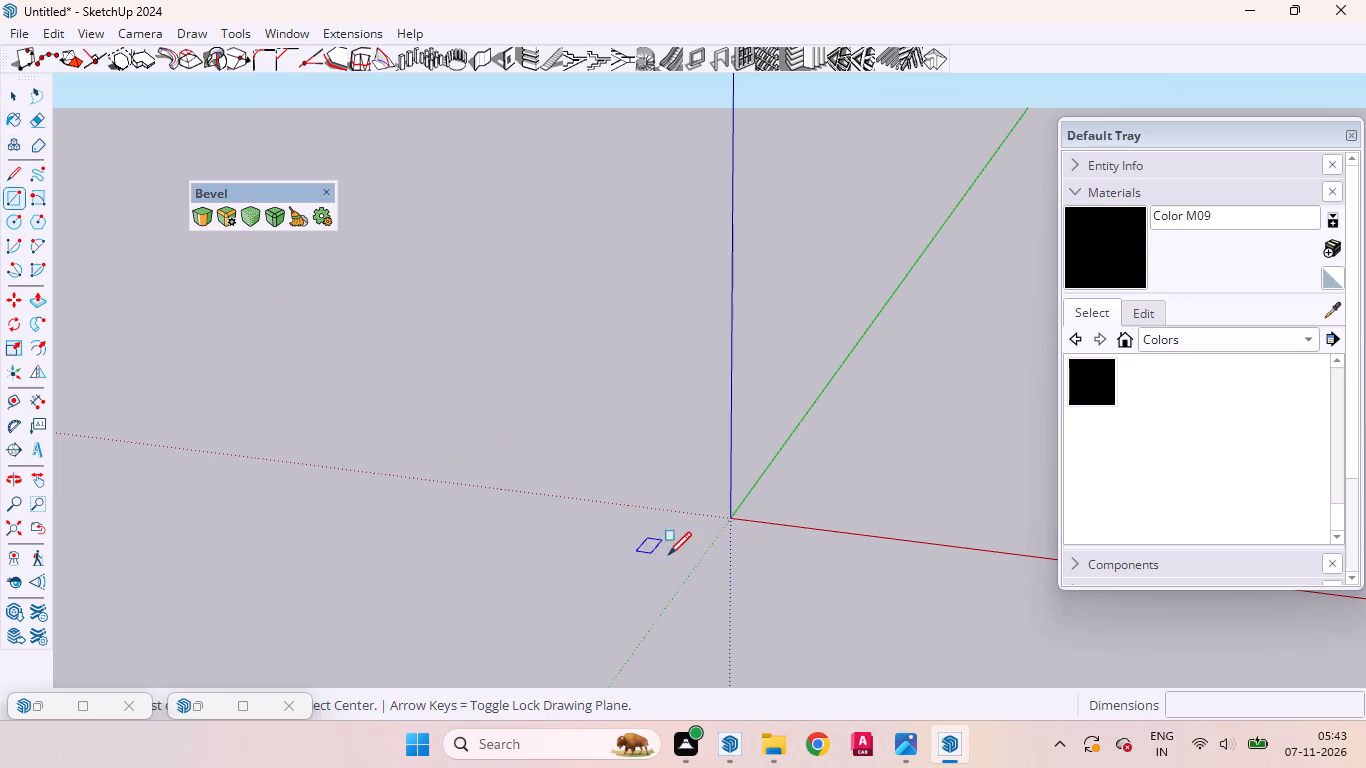
pyautogui.click(734, 523)
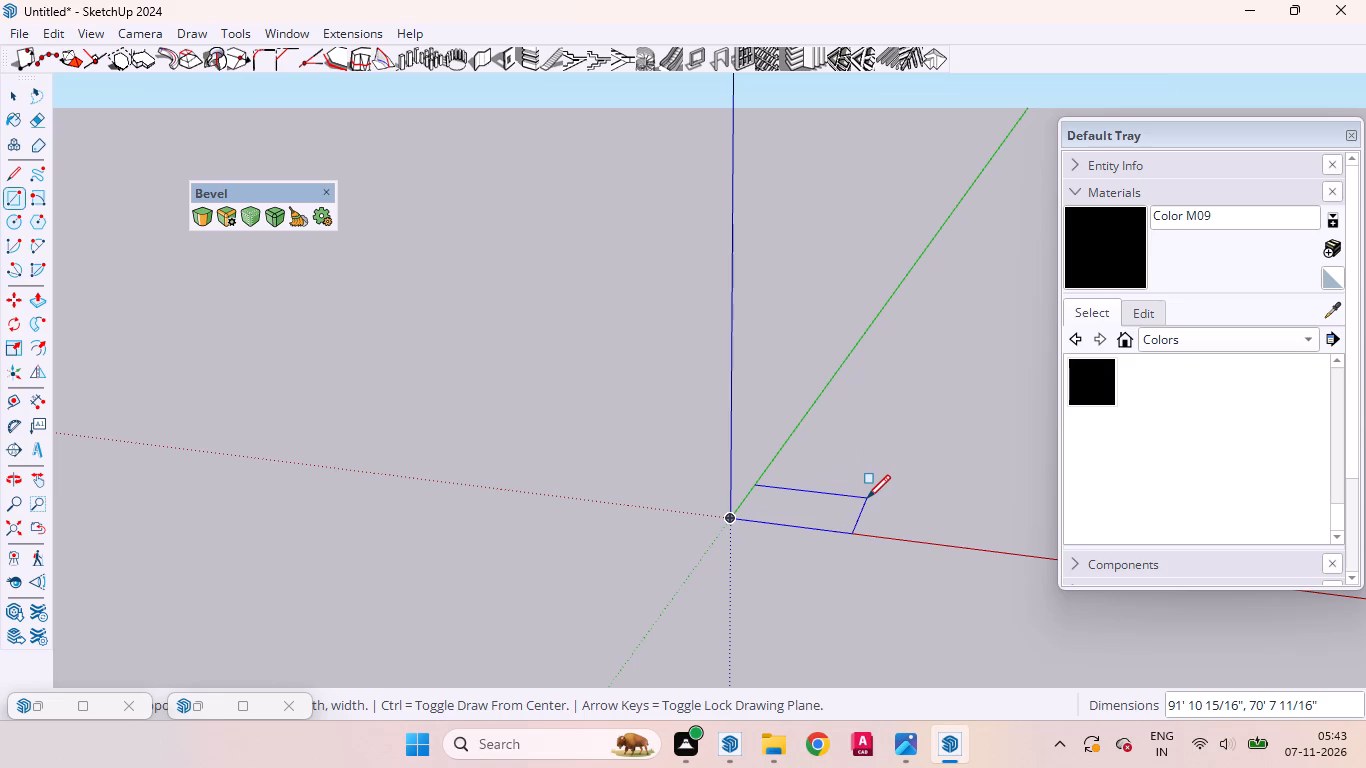
pyautogui.press('2')
pyautogui.press('5')
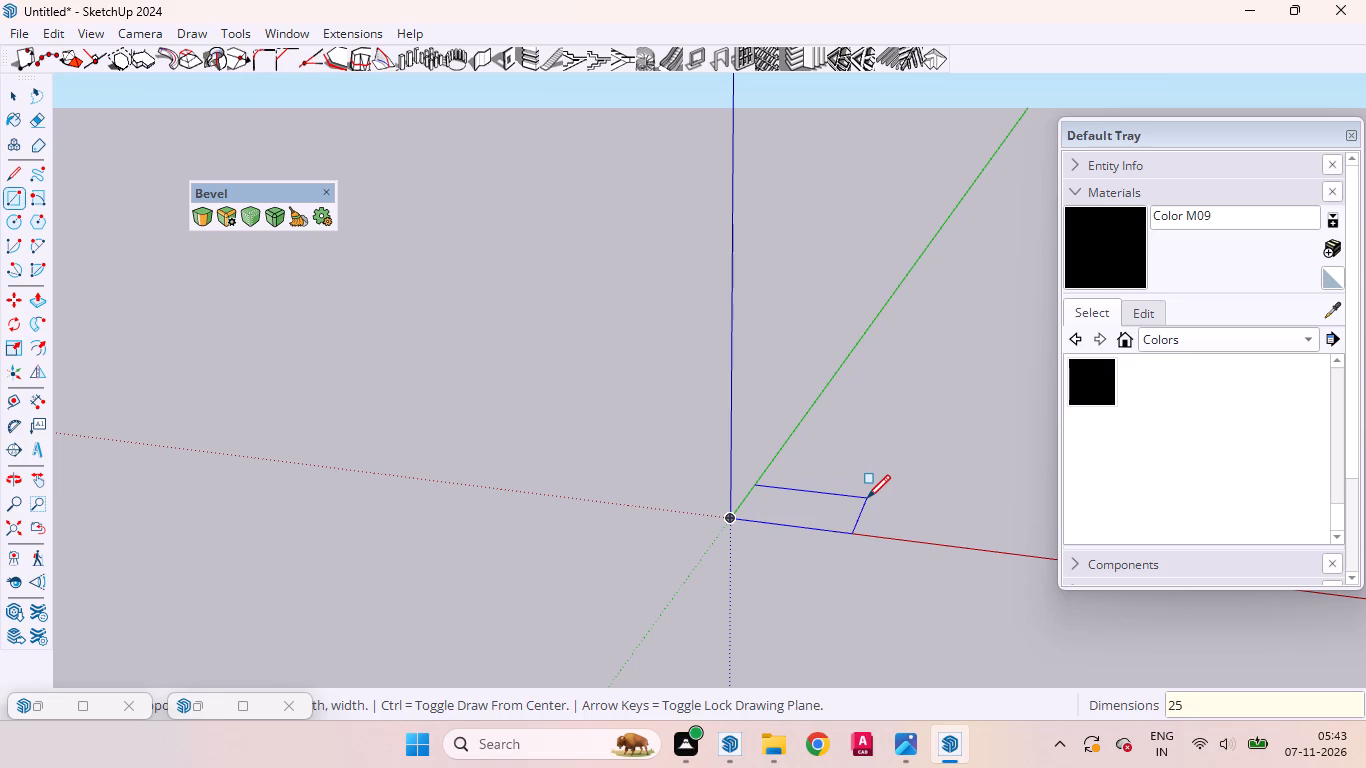
pyautogui.press('.')
pyautogui.press('BackSpace')
pyautogui.press(',')
pyautogui.press('BackSpace')
pyautogui.press(',')
pyautogui.press('BackSpace')
pyautogui.press(';')
pyautogui.press('BackSpace')
pyautogui.press("'")
pyautogui.press(',')
pyautogui.press('3')
pyautogui.press('5')
pyautogui.press(';')
pyautogui.press('BackSpace')
pyautogui.press(';')
pyautogui.press('BackSpace')
pyautogui.press(';')
pyautogui.press('BackSpace')
pyautogui.press("'")
pyautogui.press('Return')
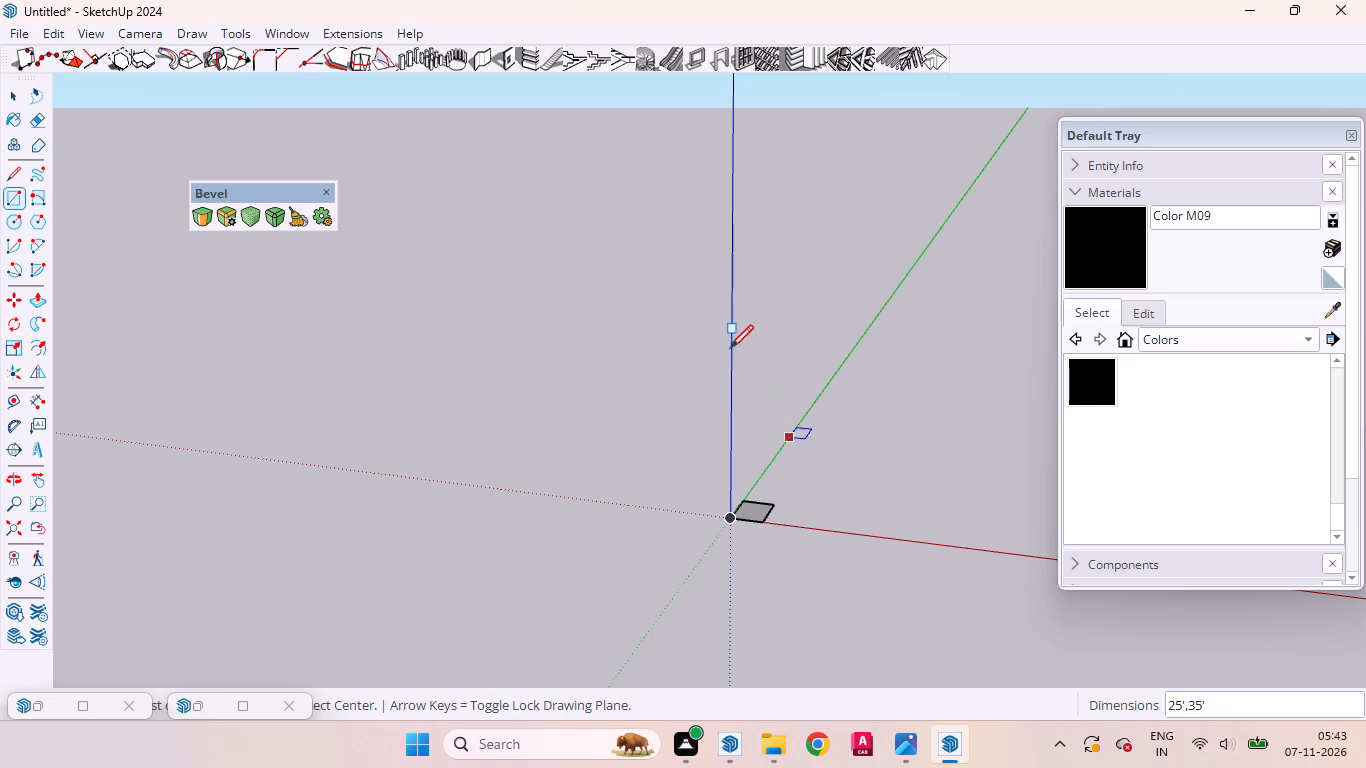
pyautogui.press('space')
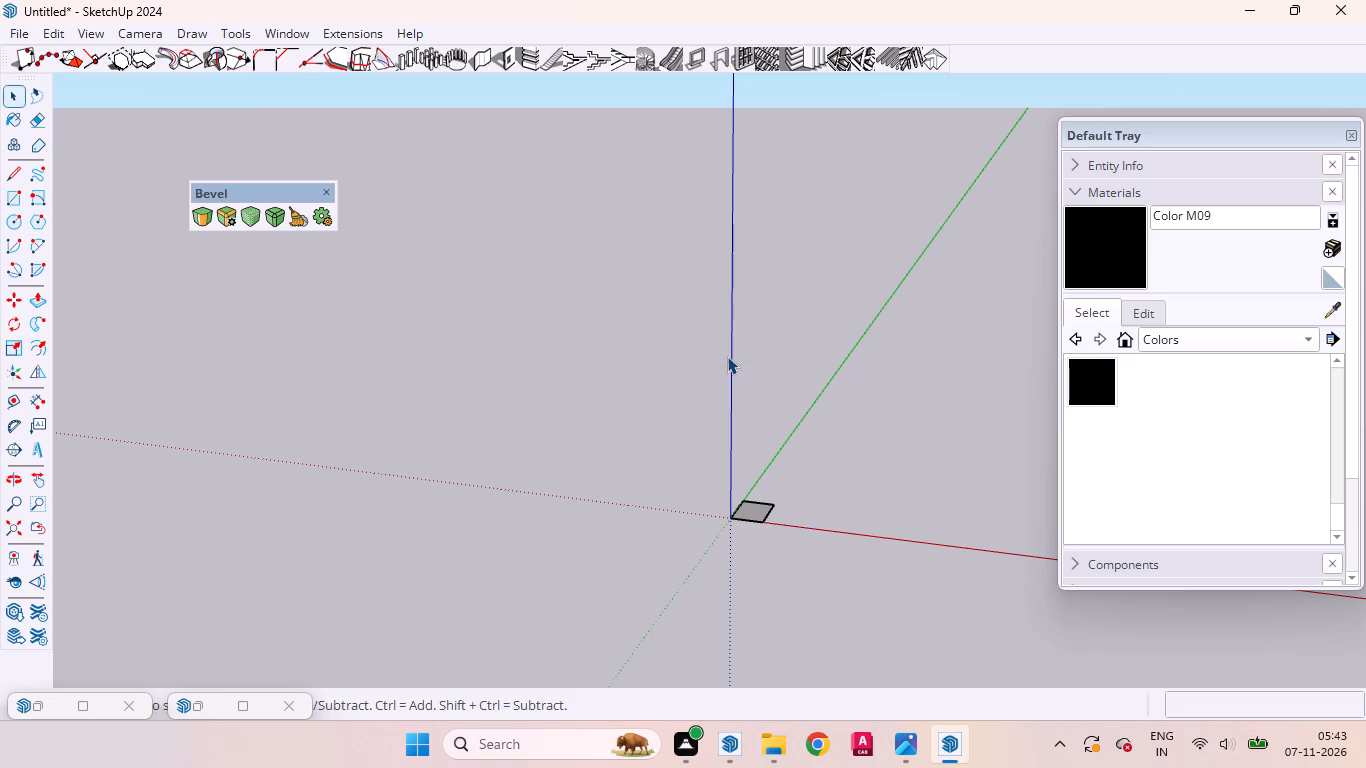
# Push/Pull the rectangle's face up 6" to form a ground slab.
pyautogui.scroll(1, 785, 718)
pyautogui.scroll(2, 727, 570)
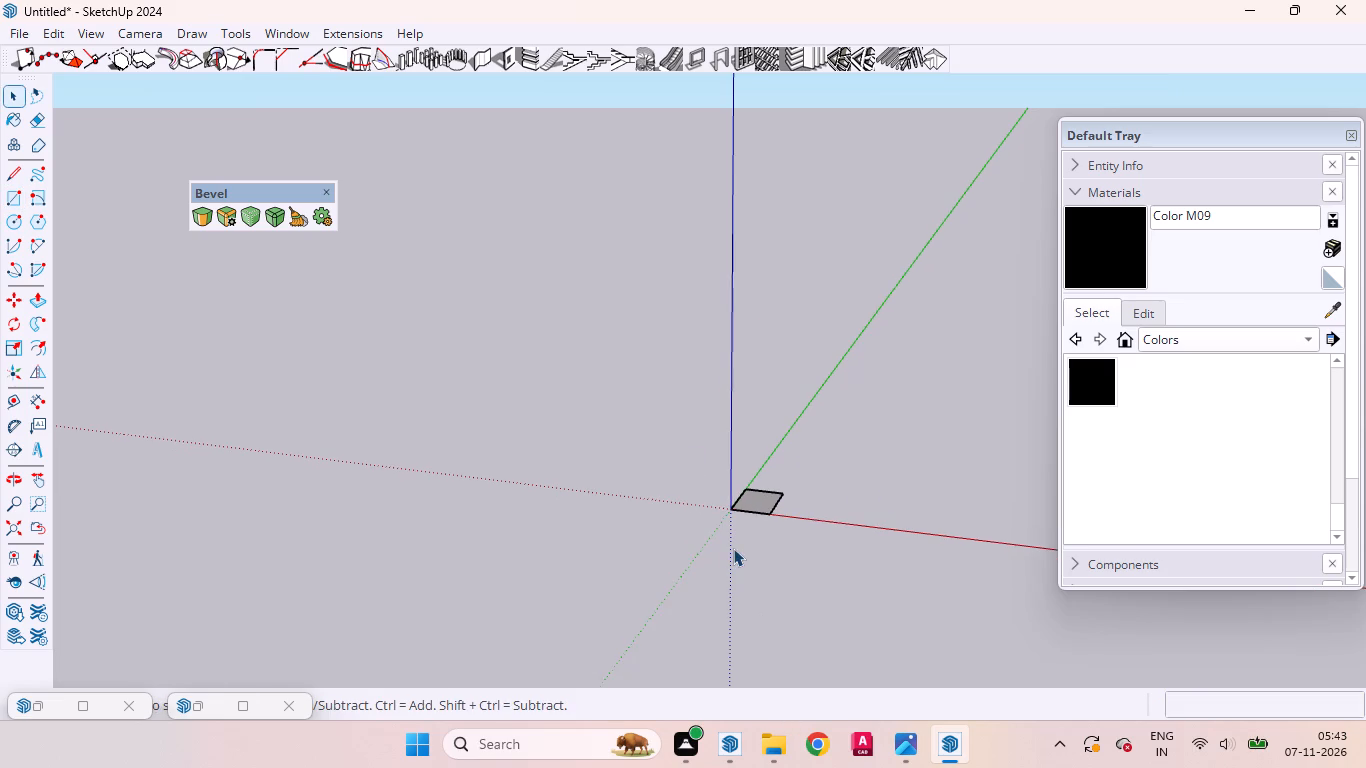
pyautogui.scroll(-4, 736, 535)
pyautogui.scroll(11, 737, 533)
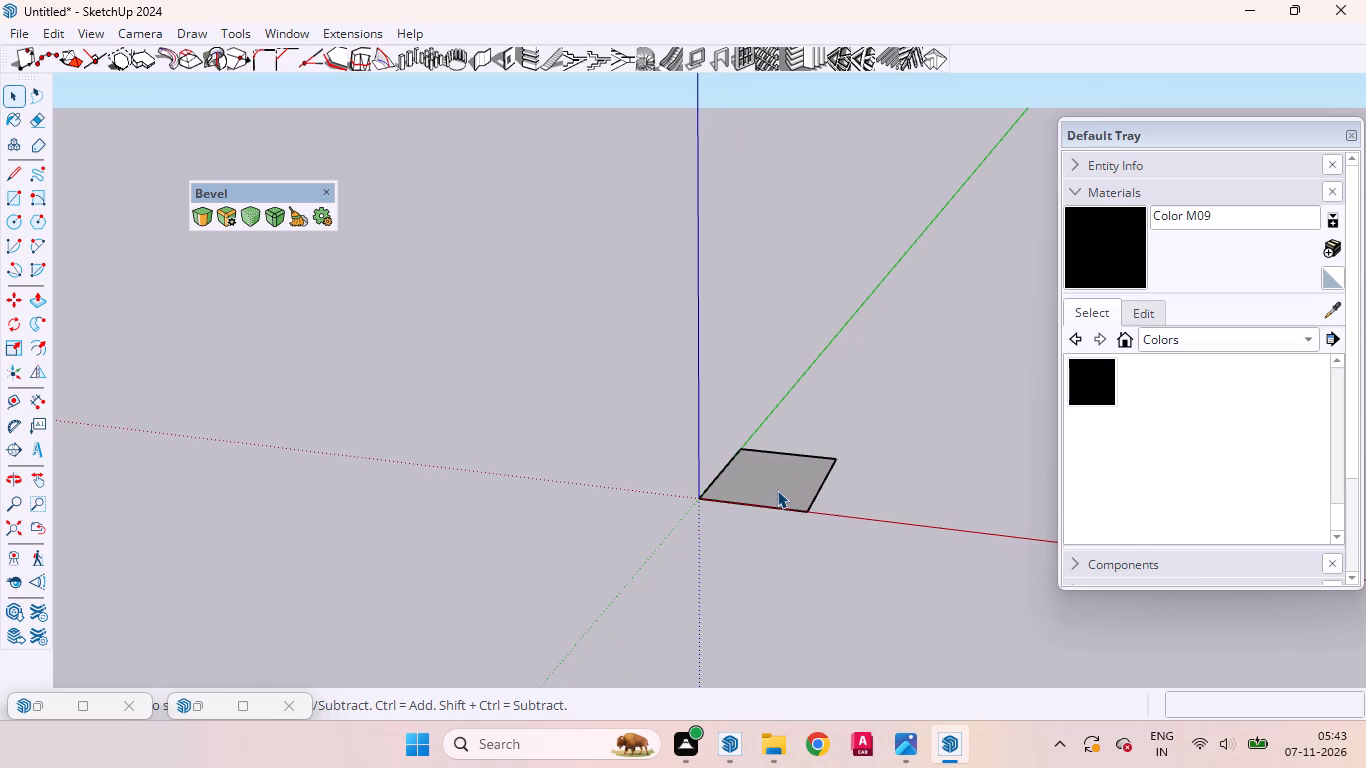
pyautogui.scroll(7, 784, 524)
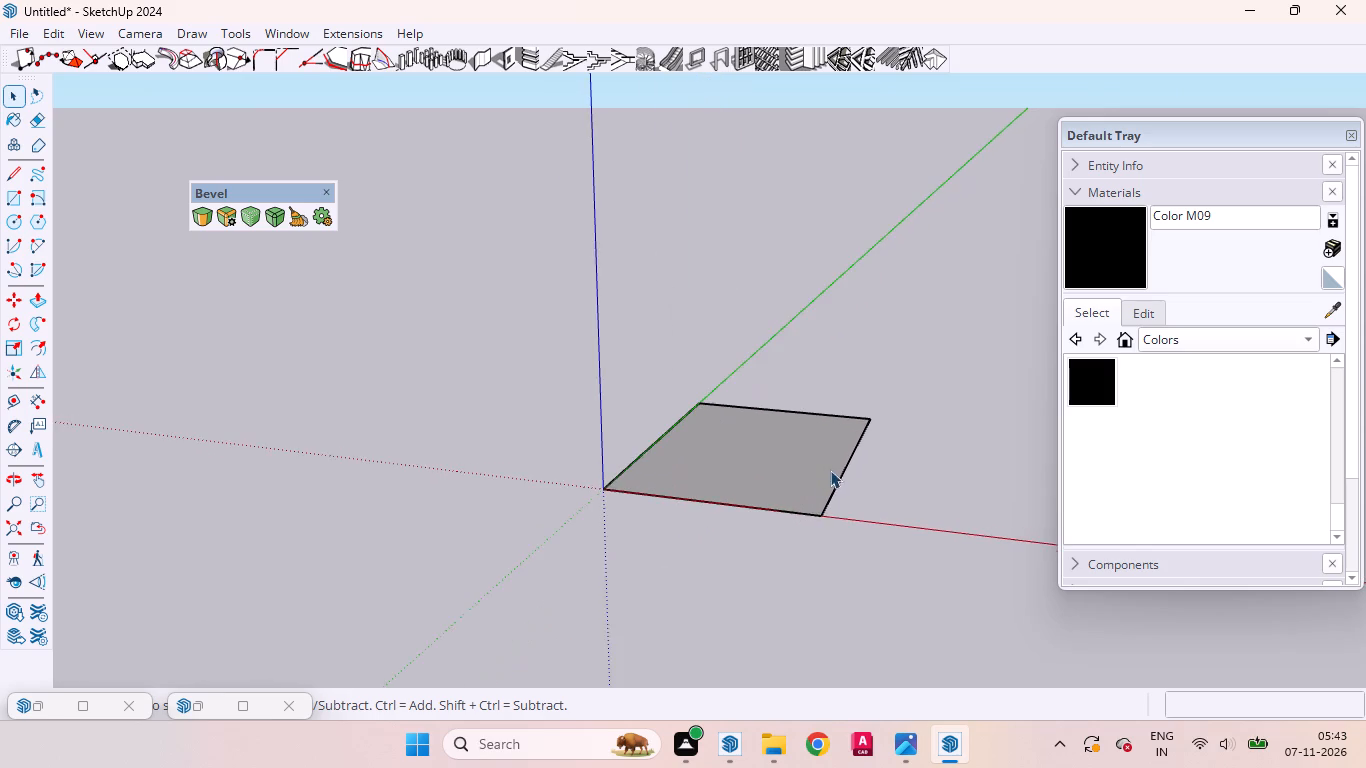
pyautogui.scroll(6, 830, 470)
pyautogui.scroll(-2, 831, 470)
pyautogui.scroll(5, 831, 470)
pyautogui.click(800, 455)
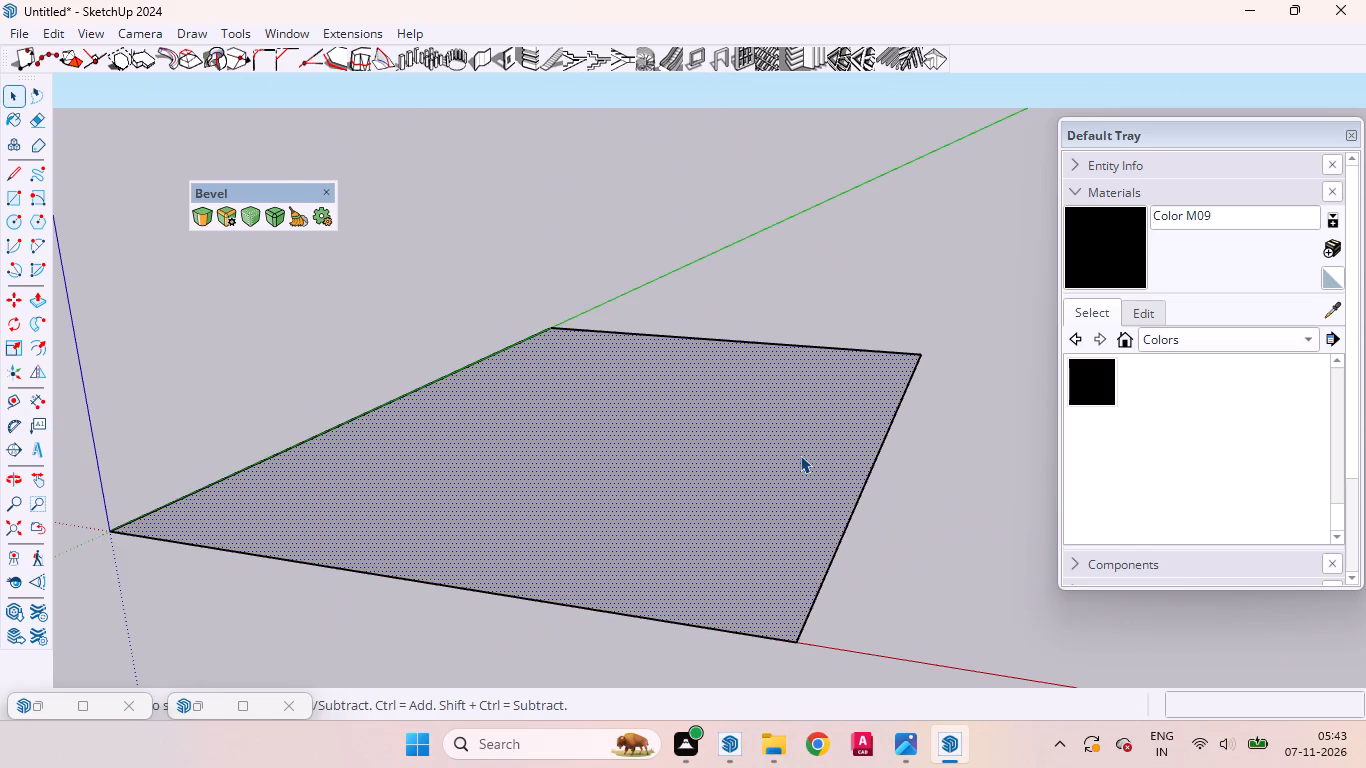
pyautogui.press('p')
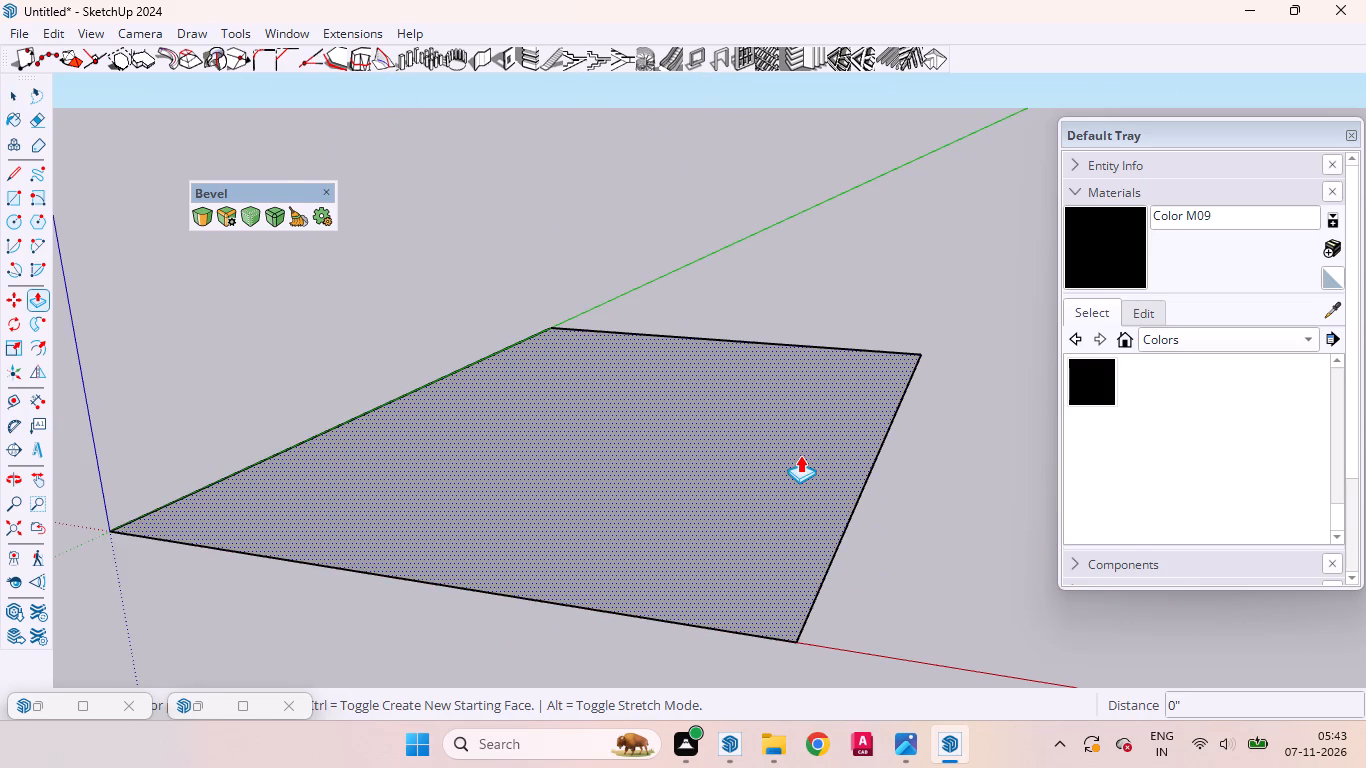
pyautogui.click(800, 455)
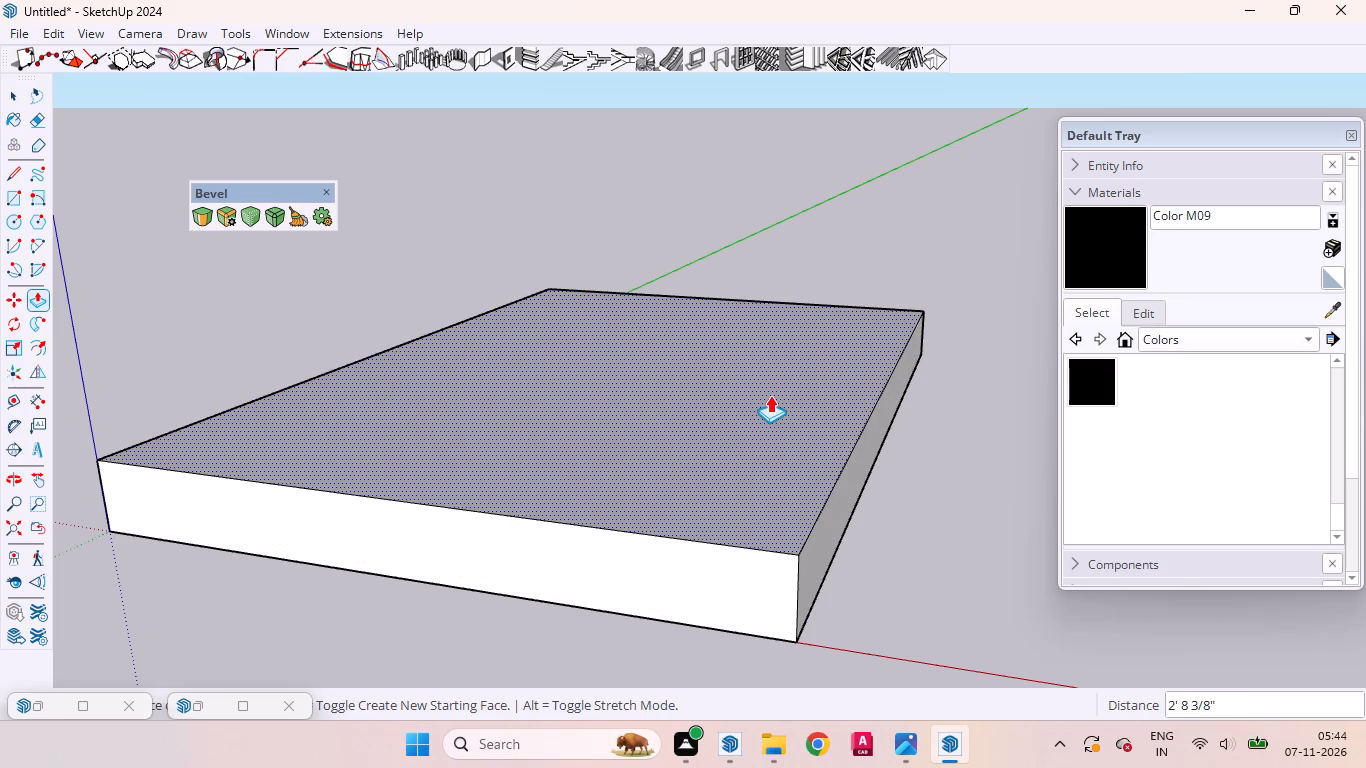
pyautogui.press('6')
pyautogui.press('Return')
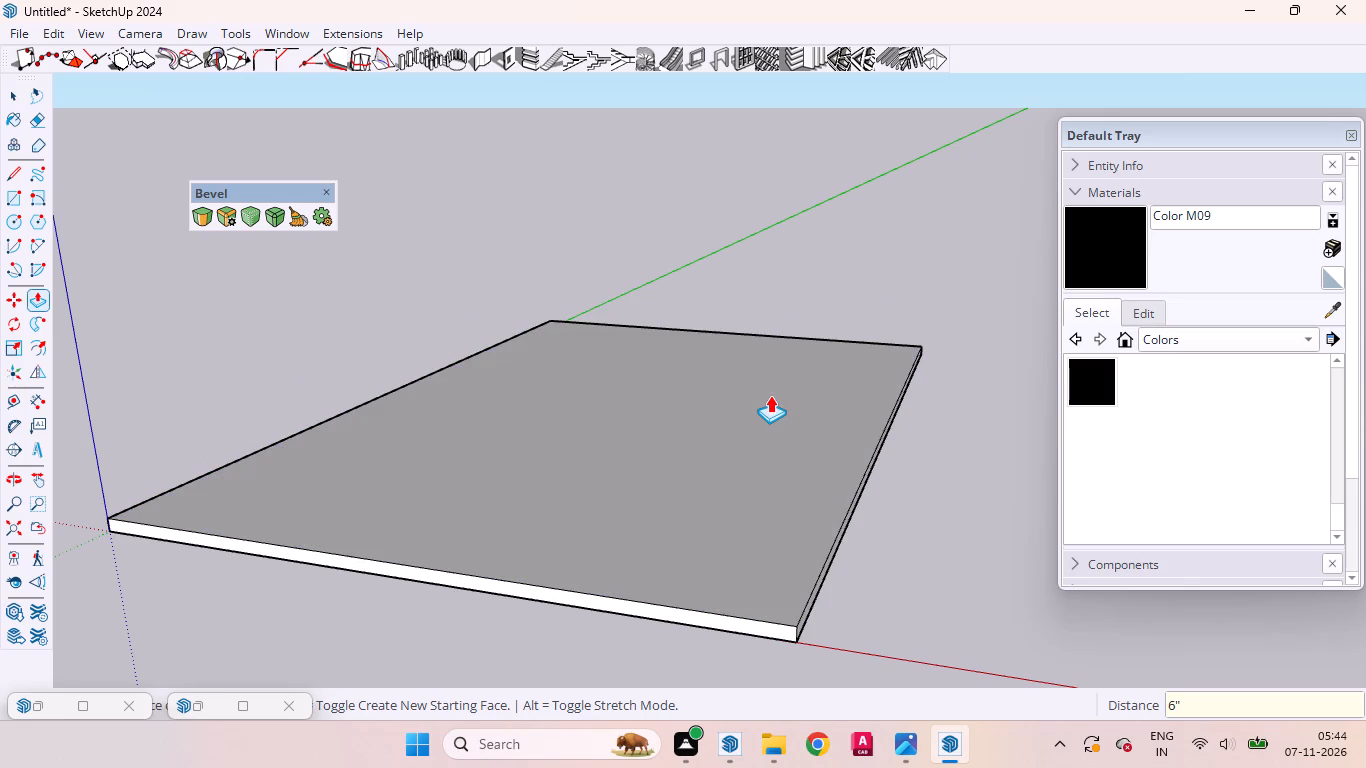
pyautogui.press('space')
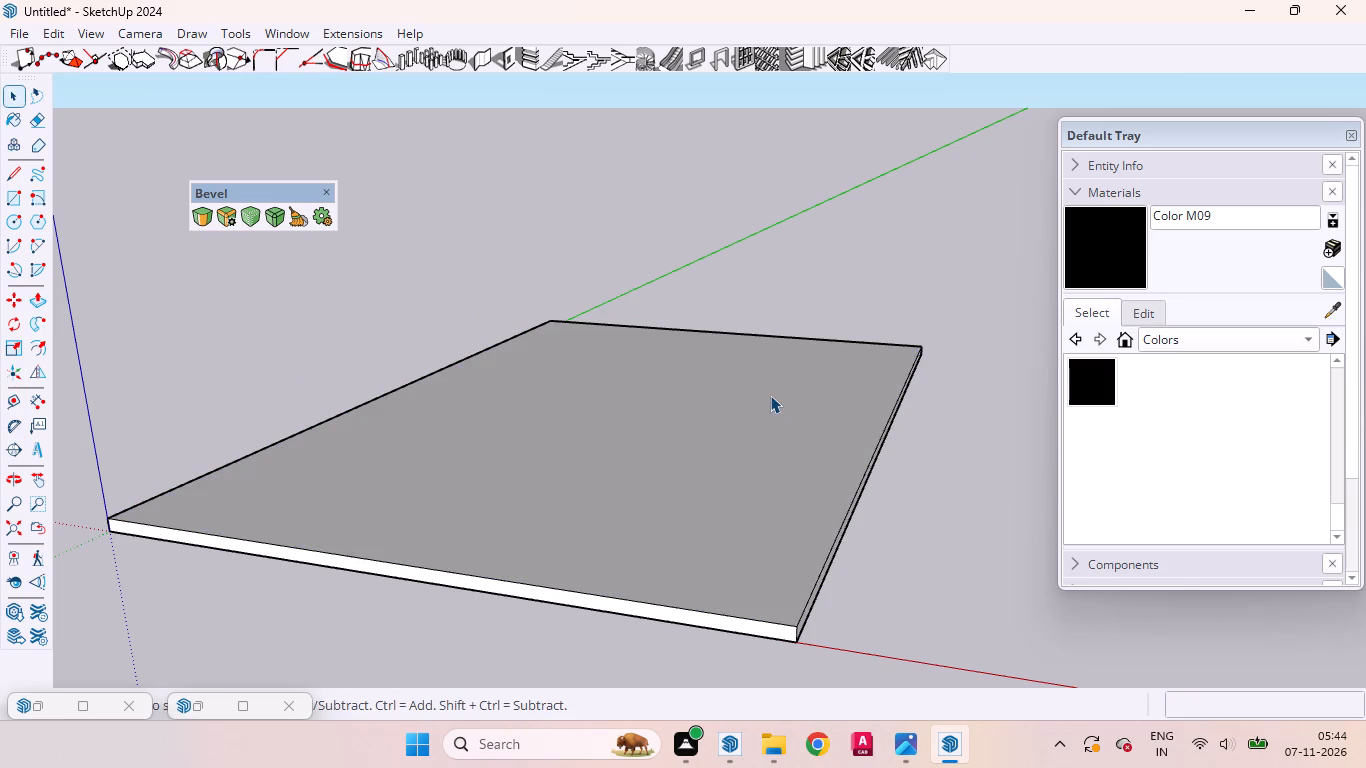
# Select all of the slab's connected faces and edges, make them a group, and clear the selection.
pyautogui.tripleClick(770, 395)
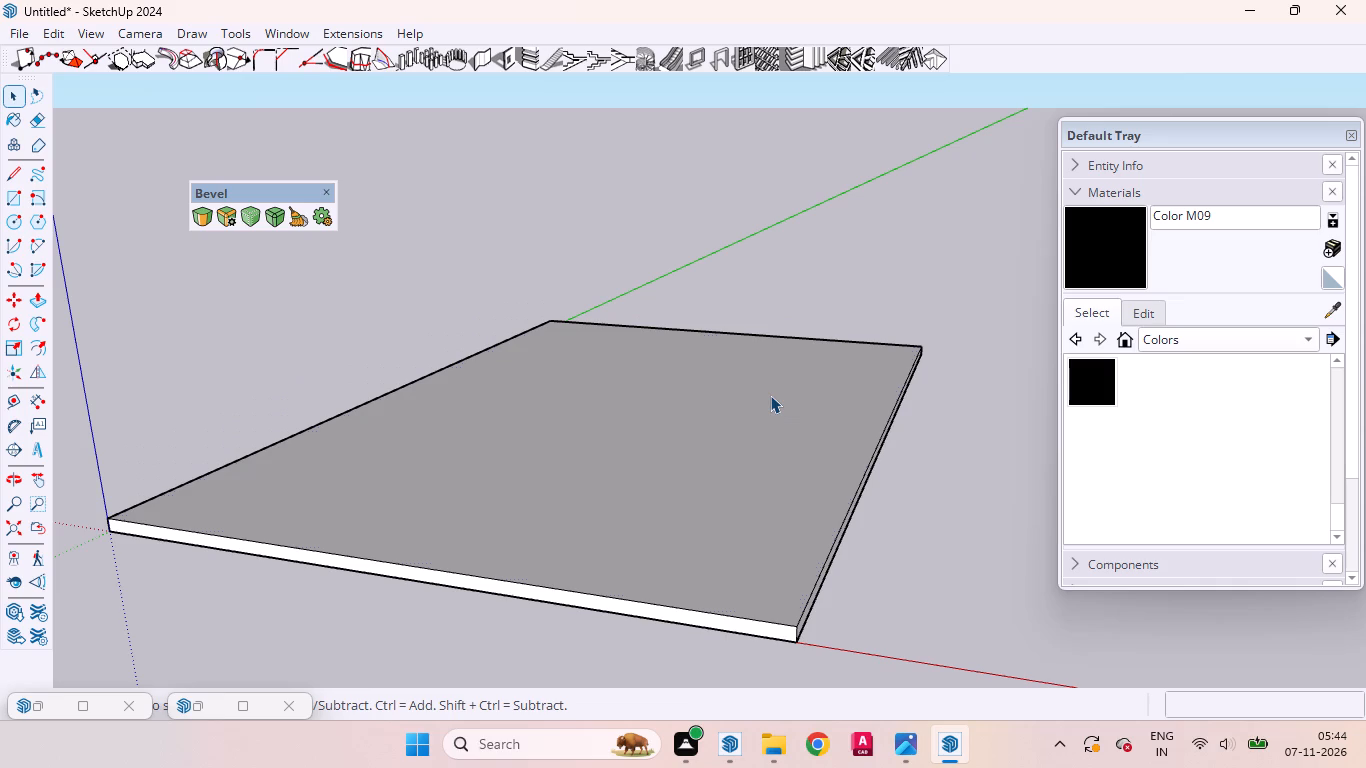
pyautogui.rightClick(770, 395)
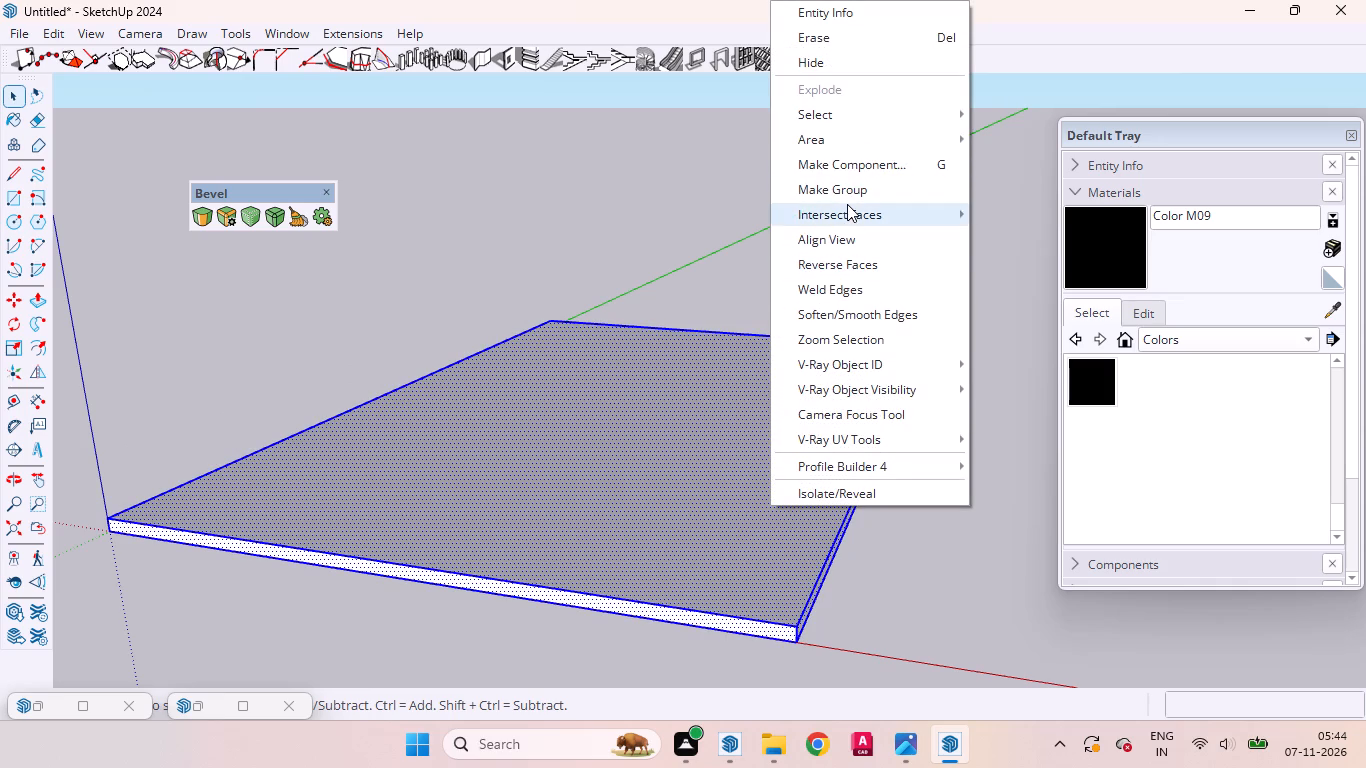
pyautogui.click(847, 199)
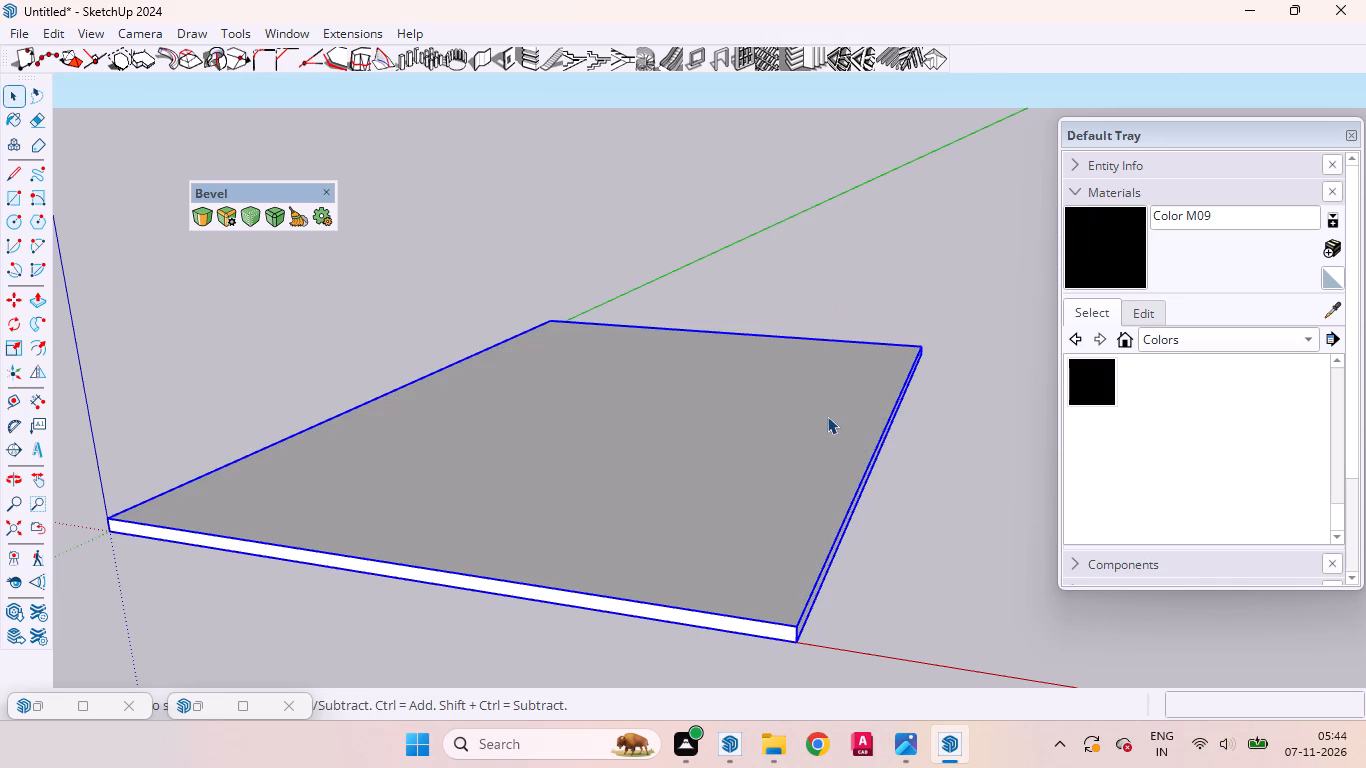
pyautogui.click(899, 472)
pyautogui.click(853, 419)
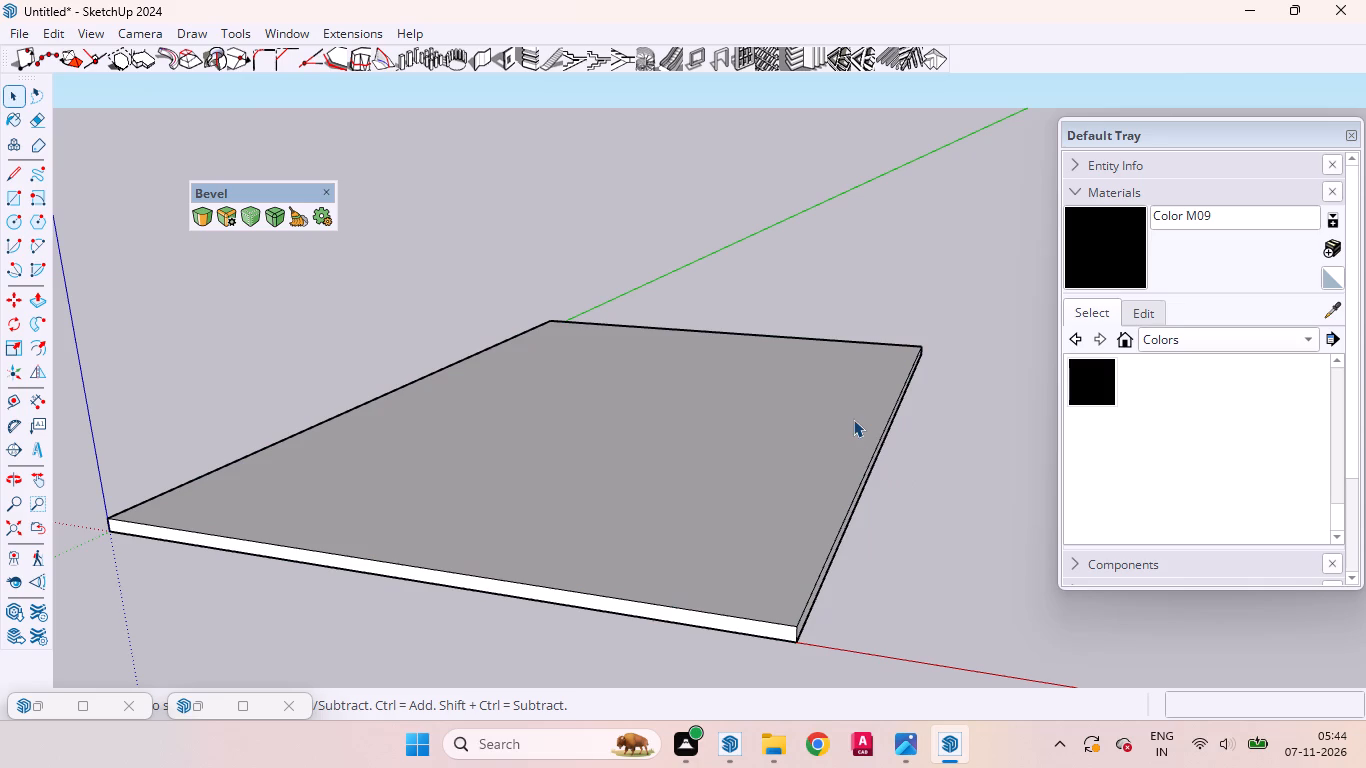
pyautogui.click(910, 475)
# Examine the grouped slab from above, from the side and from the front.
pyautogui.scroll(-5, 848, 463)
pyautogui.scroll(1, 867, 463)
pyautogui.scroll(-5, 873, 464)
pyautogui.moveTo(705, 497); pyautogui.dragTo(752, 532, button='middle')
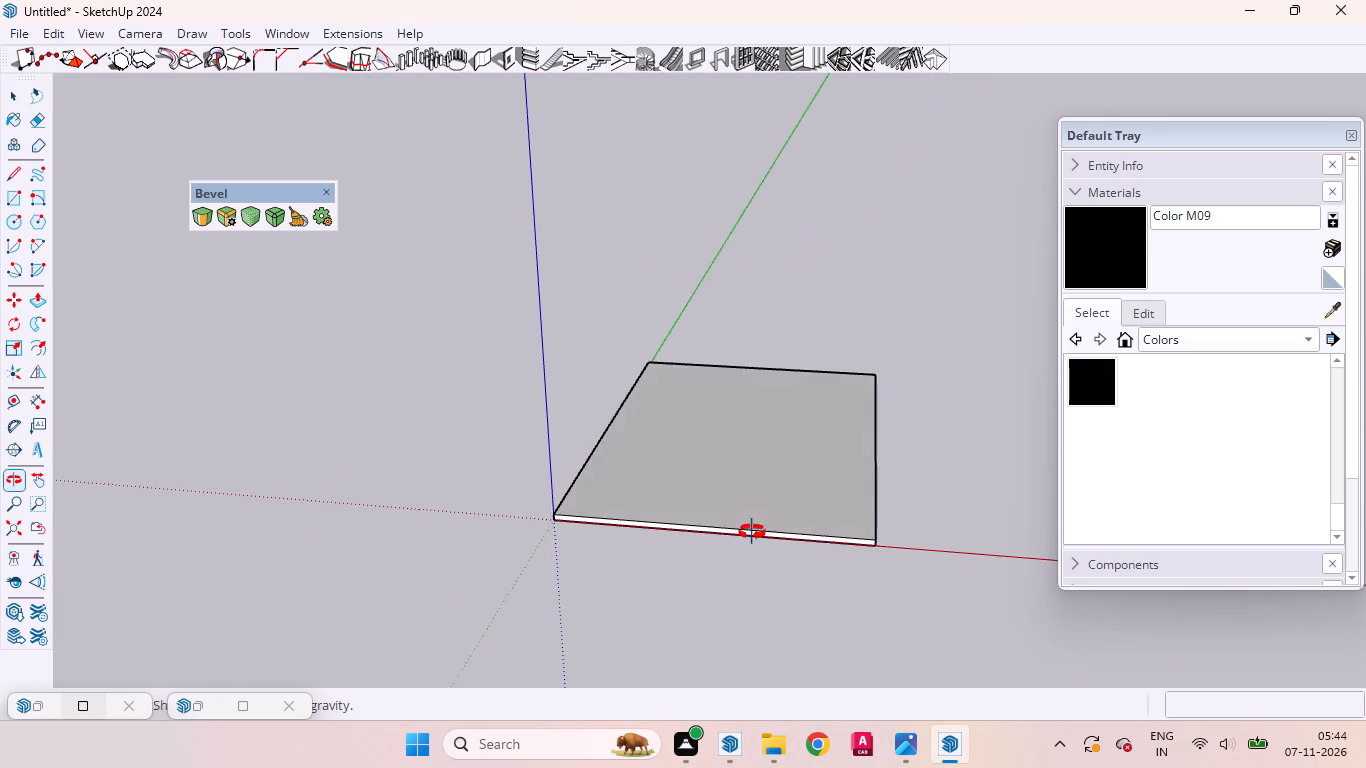
pyautogui.moveTo(752, 532); pyautogui.dragTo(1214, 600, button='middle')
pyautogui.scroll(3, 796, 513)
pyautogui.scroll(-1, 796, 513)
pyautogui.scroll(1, 796, 513)
pyautogui.moveTo(759, 525); pyautogui.dragTo(900, 606, button='middle')
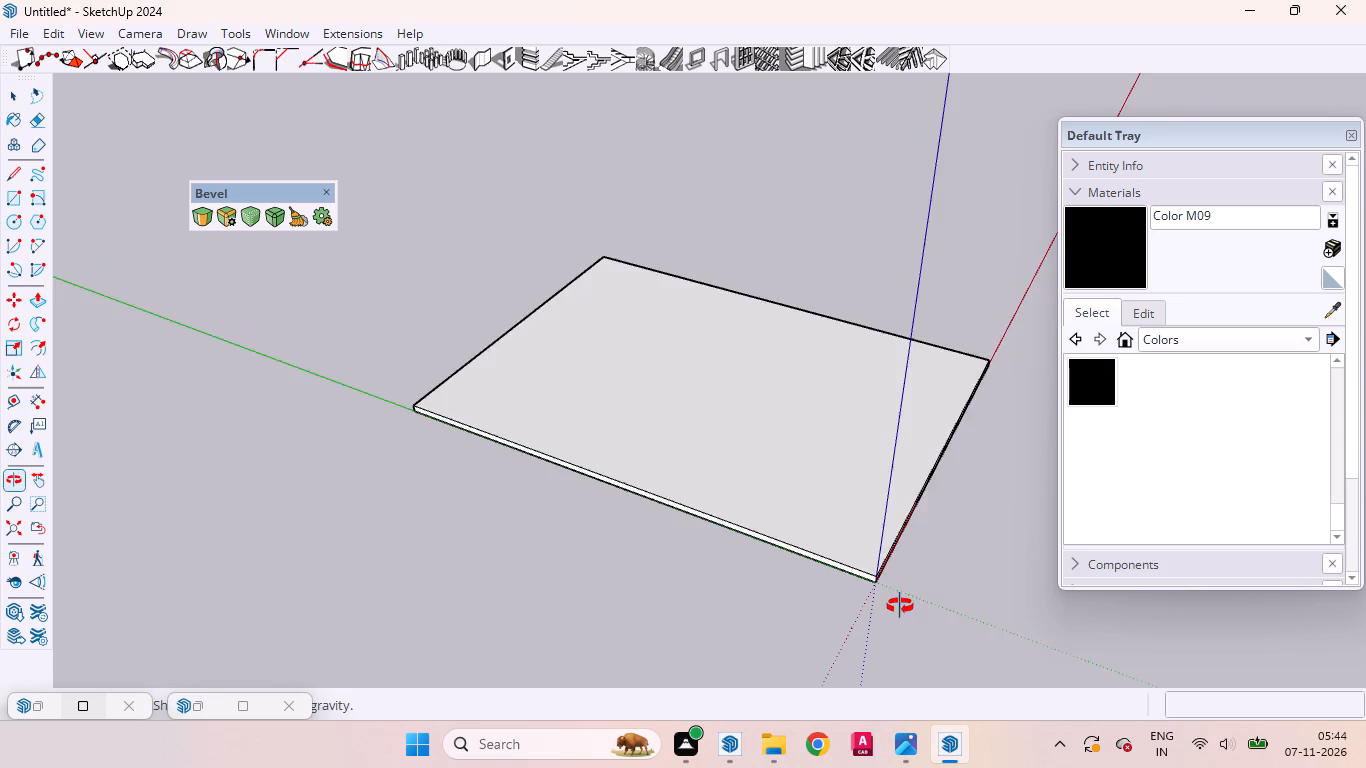
pyautogui.moveTo(900, 606); pyautogui.dragTo(1026, 767, button='middle')
pyautogui.scroll(-7, 840, 547)
pyautogui.moveTo(879, 479); pyautogui.dragTo(753, 492, button='middle')
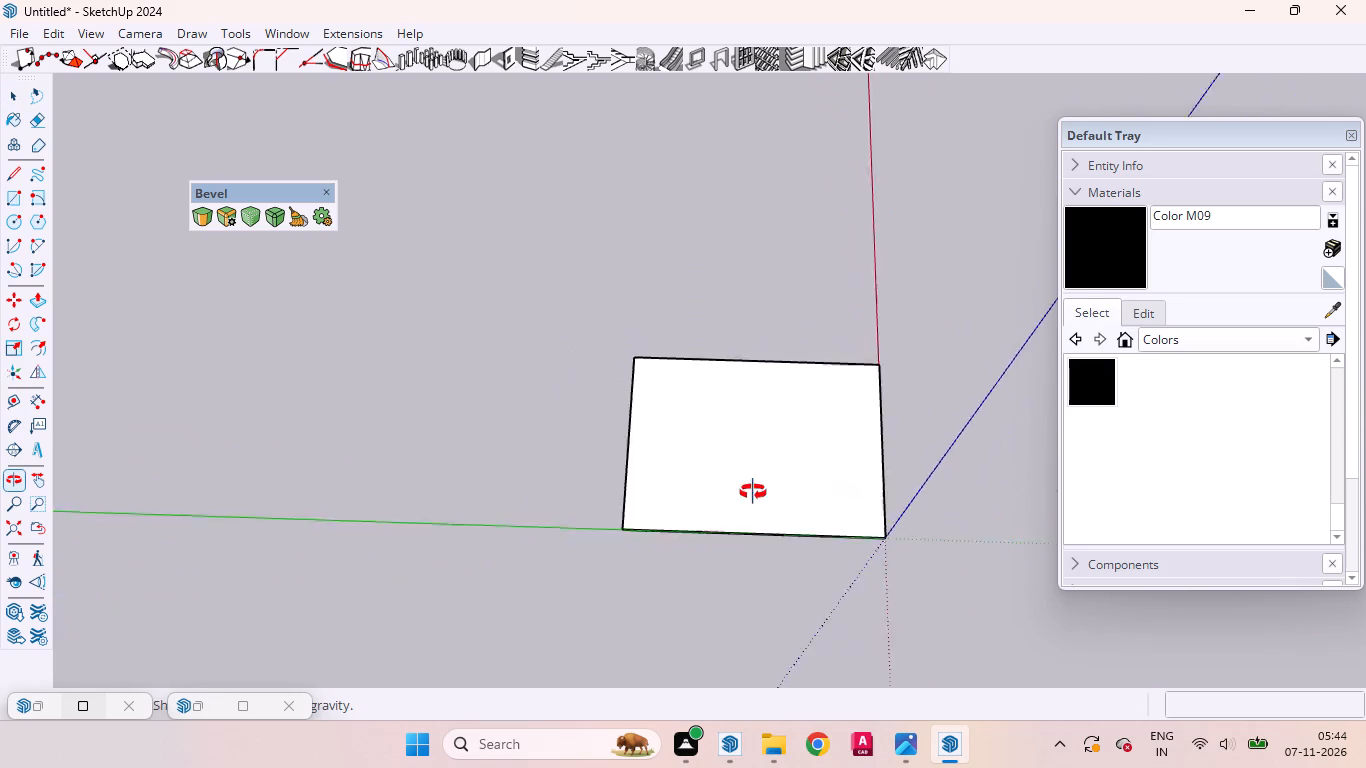
pyautogui.moveTo(753, 492); pyautogui.dragTo(545, 368, button='middle')
pyautogui.scroll(-4, 674, 382)
pyautogui.moveTo(836, 466); pyautogui.dragTo(599, 306, button='middle')
pyautogui.scroll(6, 674, 380)
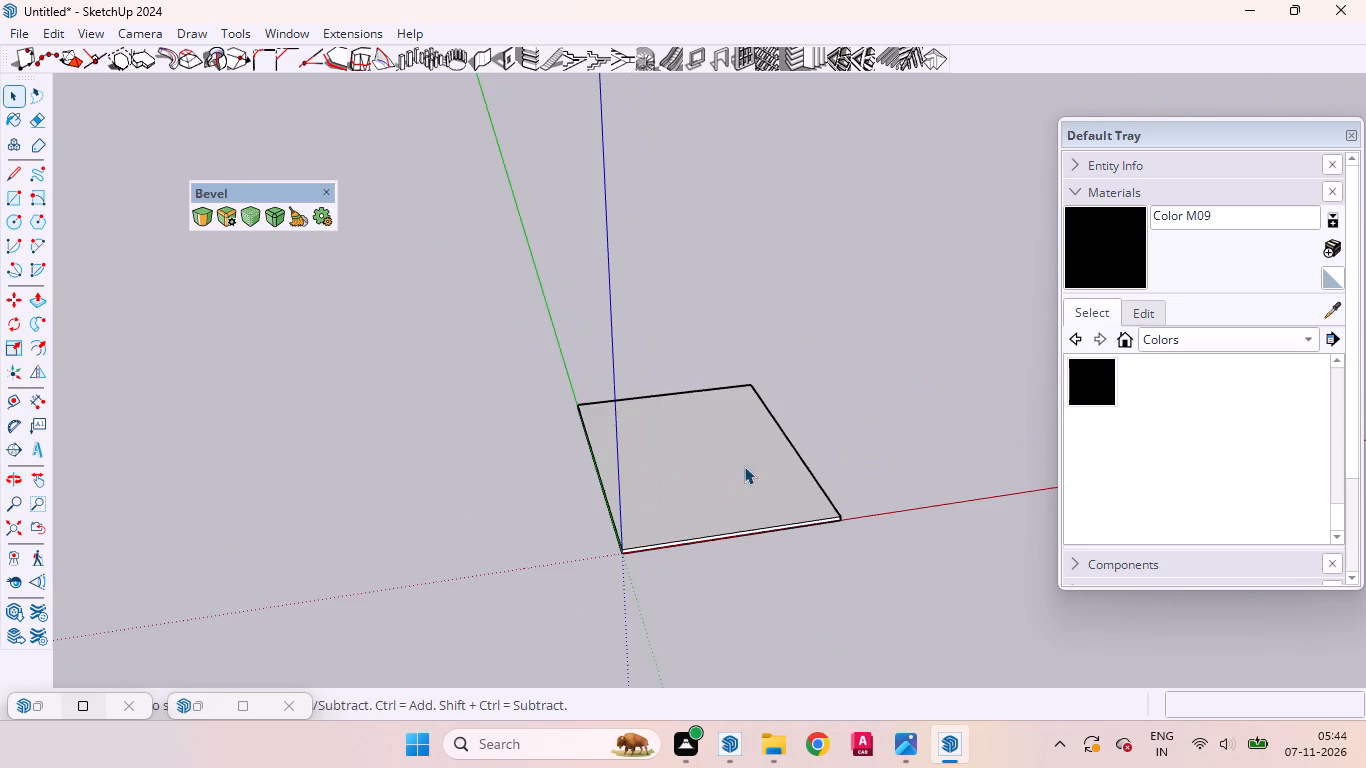
pyautogui.moveTo(744, 474); pyautogui.dragTo(671, 382, button='middle')
pyautogui.scroll(3, 700, 448)
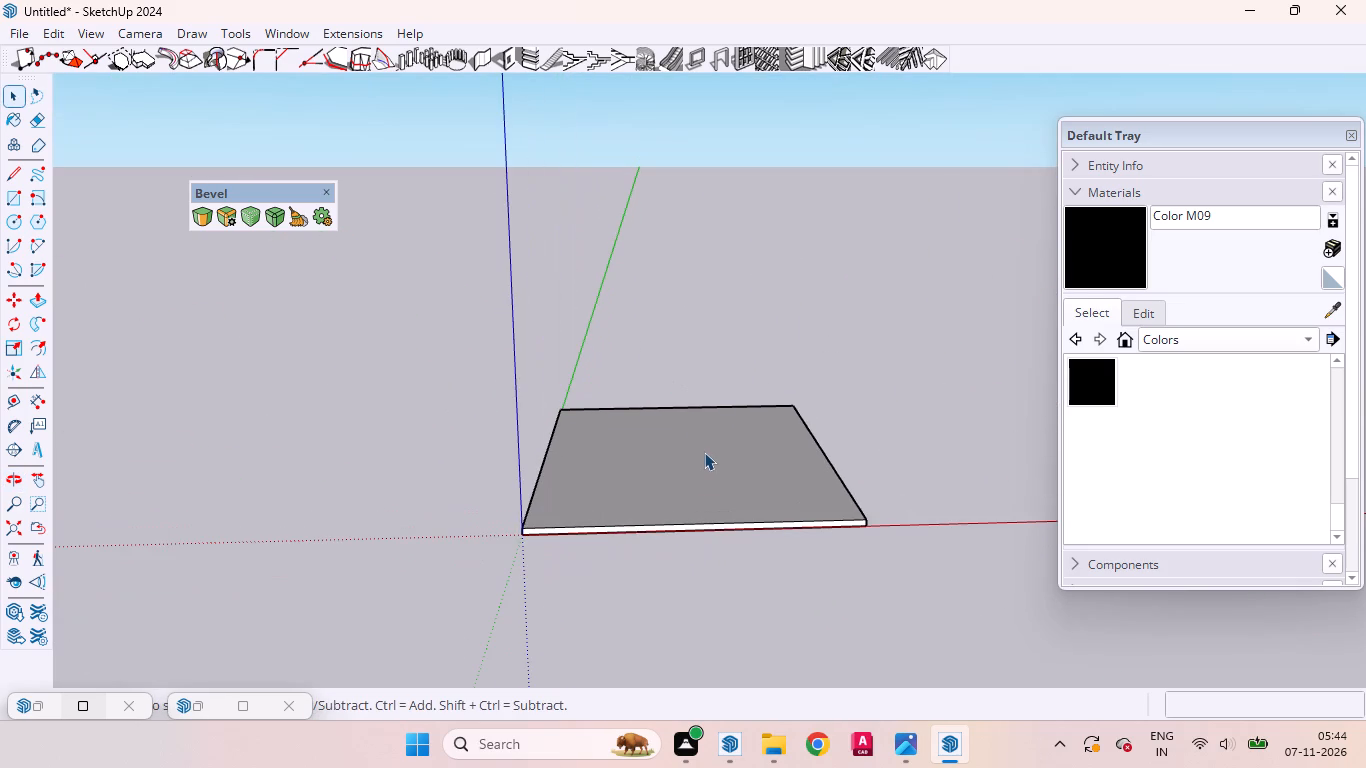
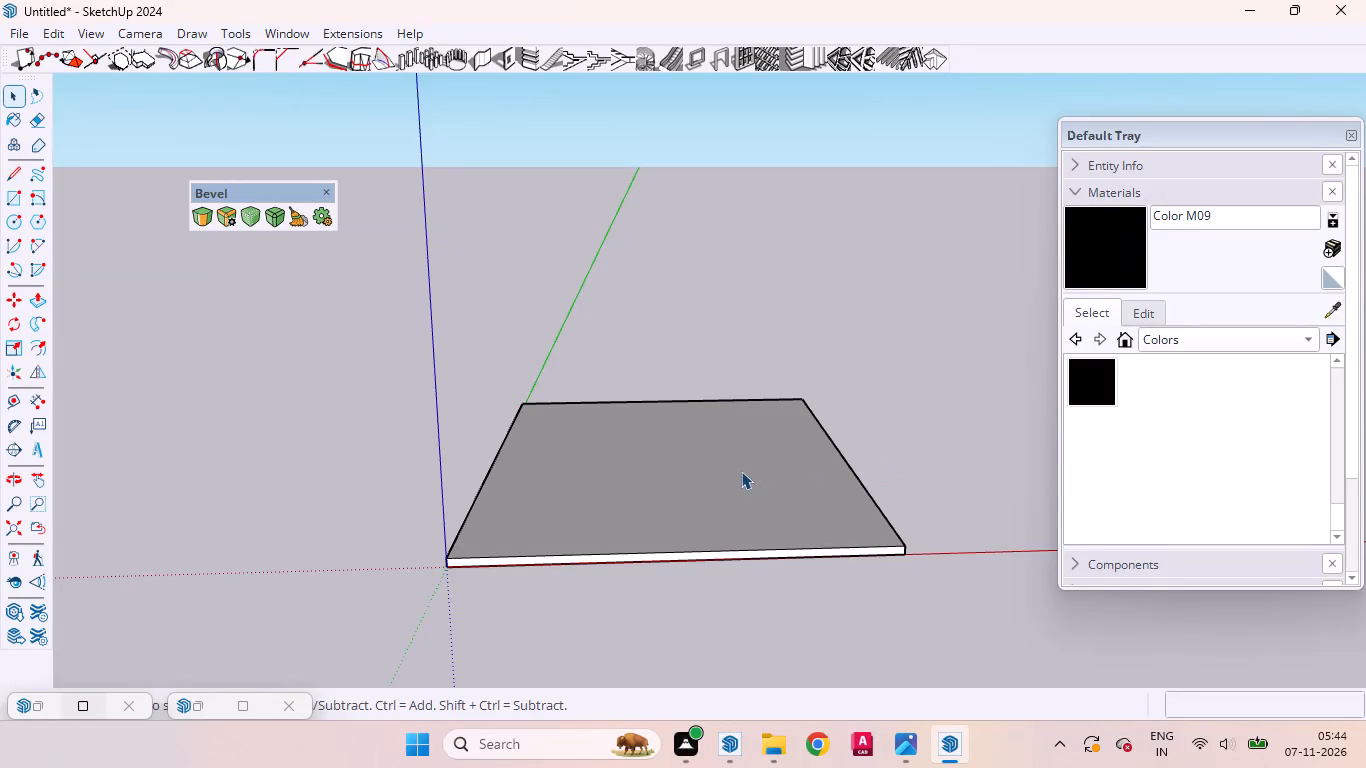
# Place a guide line on top of the slab, 5' in from its front 25' edge along the red axis.
pyautogui.scroll(-4, 741, 471)
pyautogui.moveTo(801, 475); pyautogui.dragTo(932, 454, button='middle')
pyautogui.scroll(4, 876, 468)
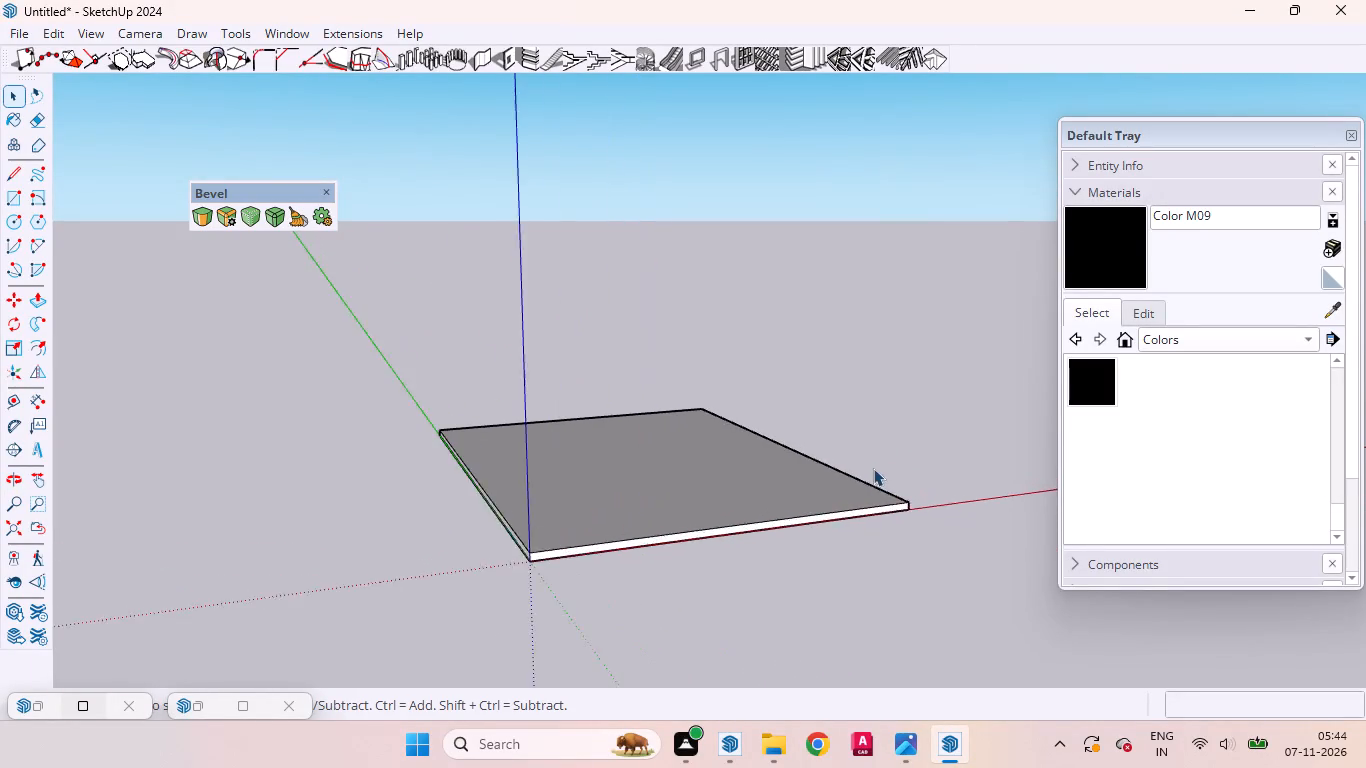
pyautogui.scroll(3, 873, 468)
pyautogui.scroll(-4, 716, 478)
pyautogui.moveTo(734, 504); pyautogui.dragTo(990, 569, button='middle')
pyautogui.scroll(8, 898, 539)
pyautogui.scroll(-1, 895, 537)
pyautogui.click(750, 485)
pyautogui.moveTo(713, 485); pyautogui.dragTo(1009, 515, button='middle')
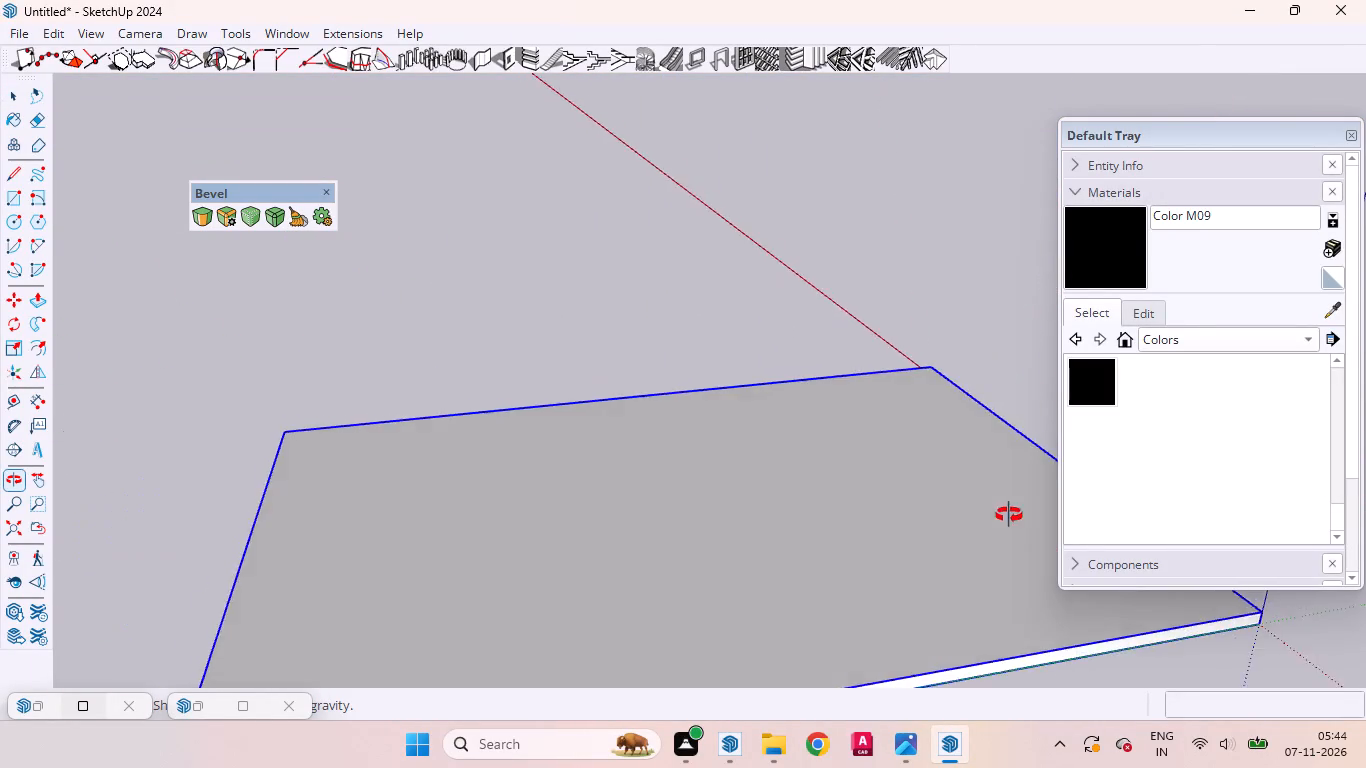
pyautogui.moveTo(1009, 515); pyautogui.dragTo(728, 486, button='middle')
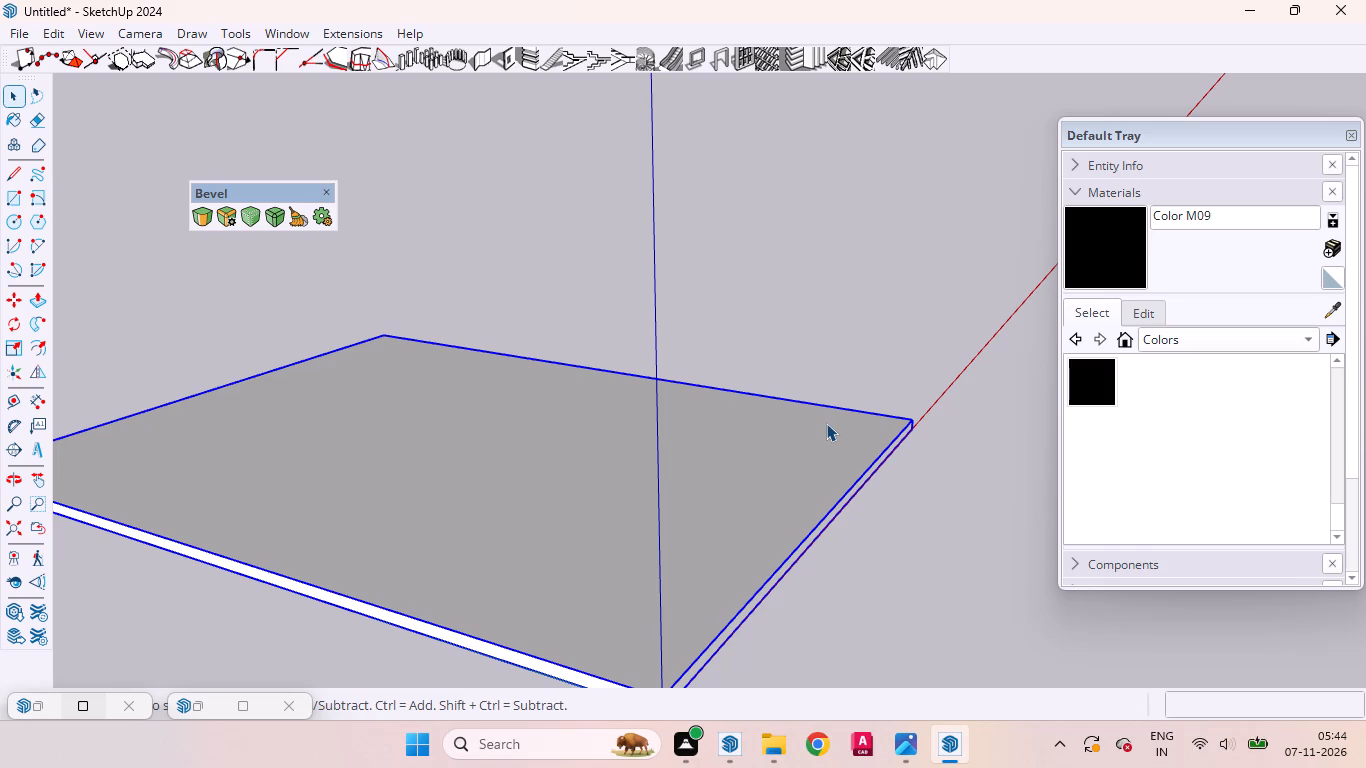
pyautogui.moveTo(785, 435); pyautogui.dragTo(961, 504, button='middle')
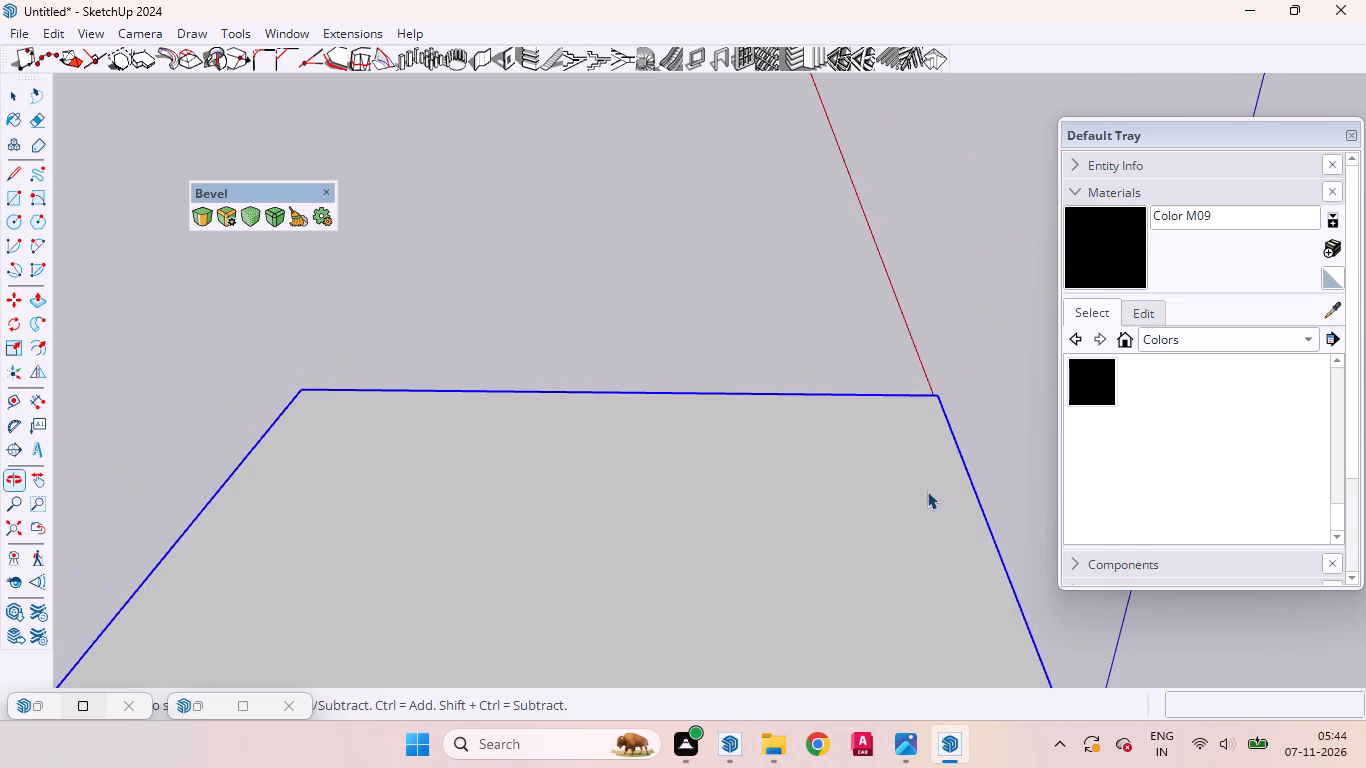
pyautogui.scroll(-7, 721, 456)
pyautogui.press('t')
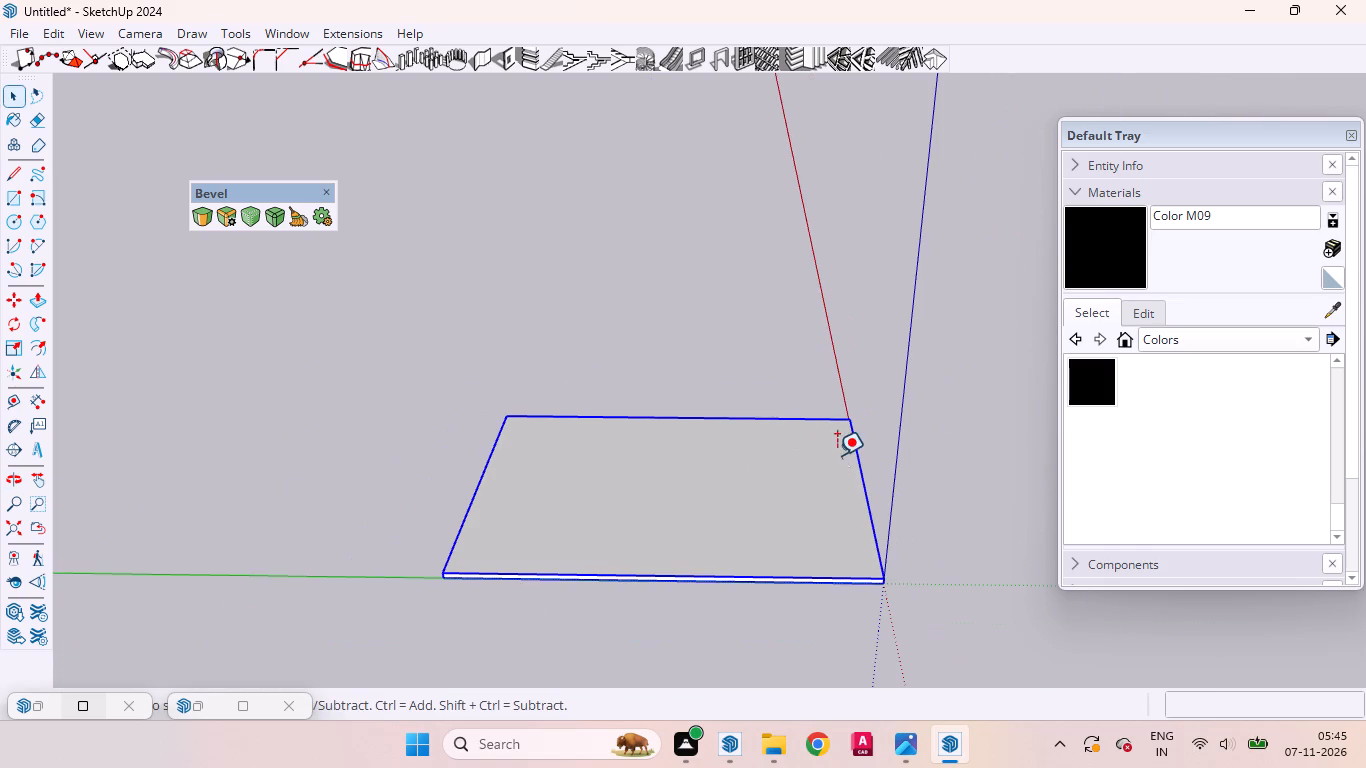
pyautogui.click(855, 451)
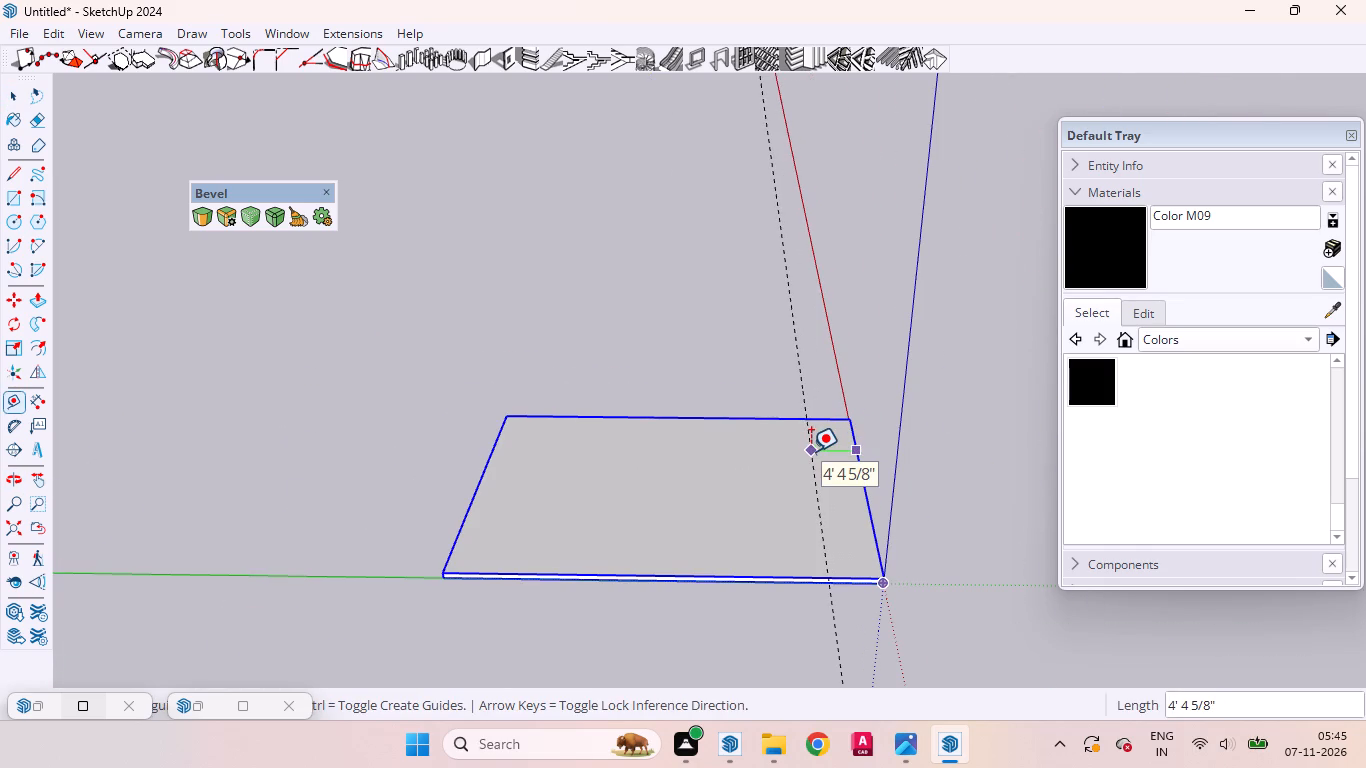
pyautogui.write("5'")
pyautogui.press('Return')
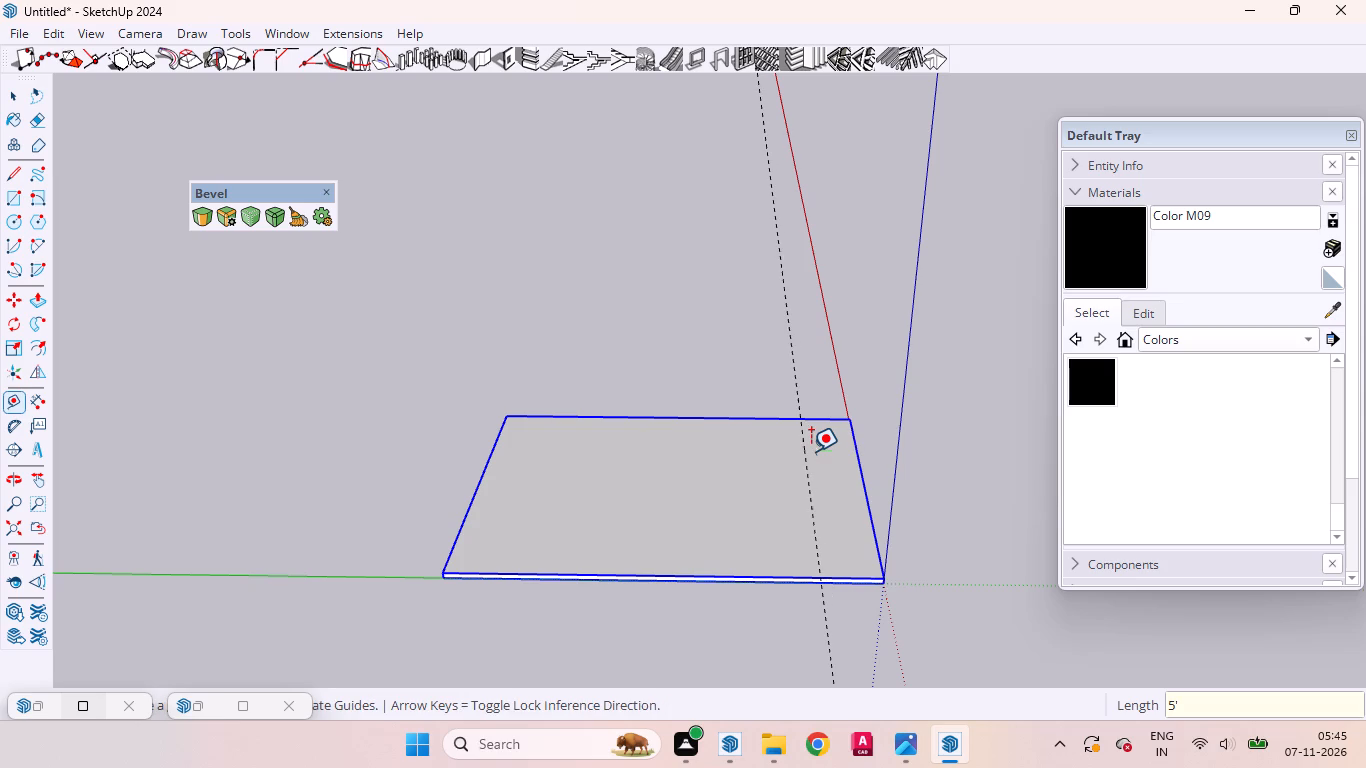
pyautogui.press('space')
# Place a second parallel guide line 10' further into the slab from the first guide.
pyautogui.scroll(-3, 838, 474)
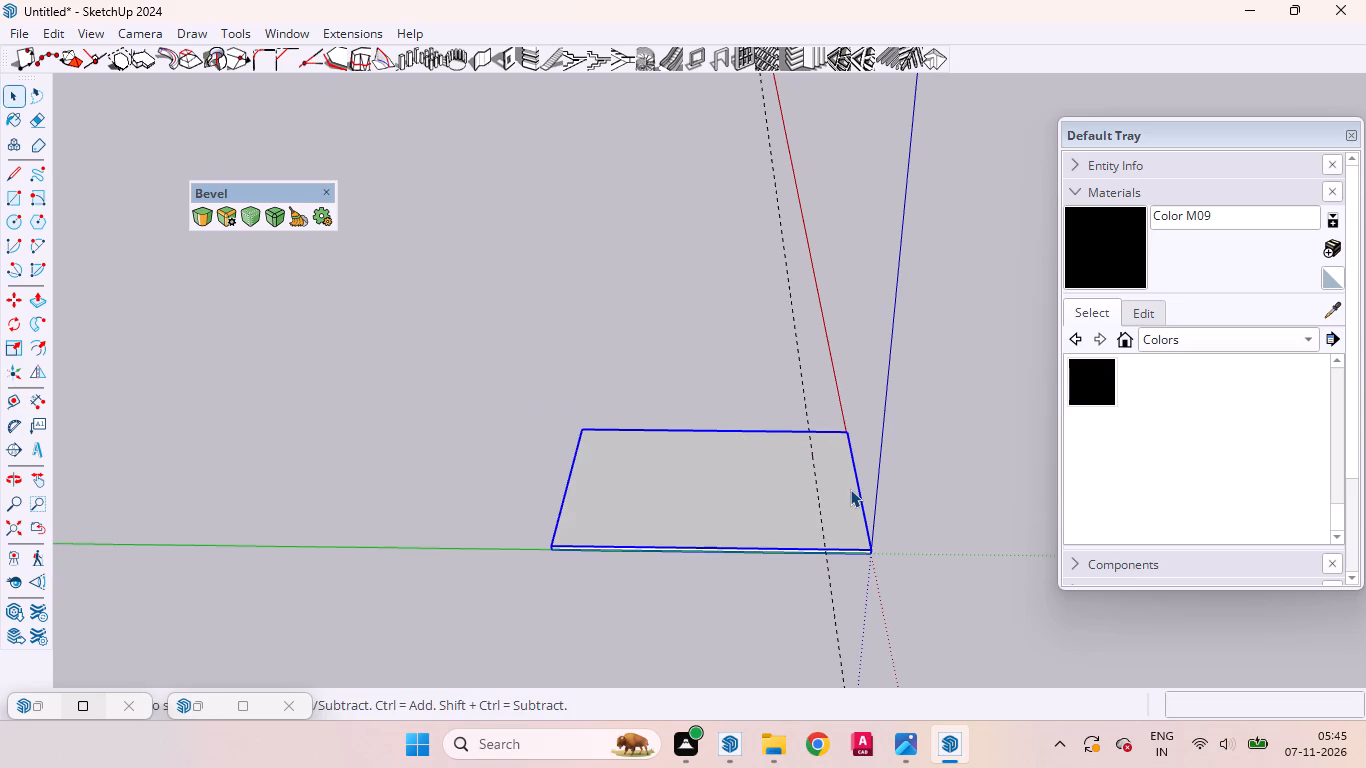
pyautogui.press('t')
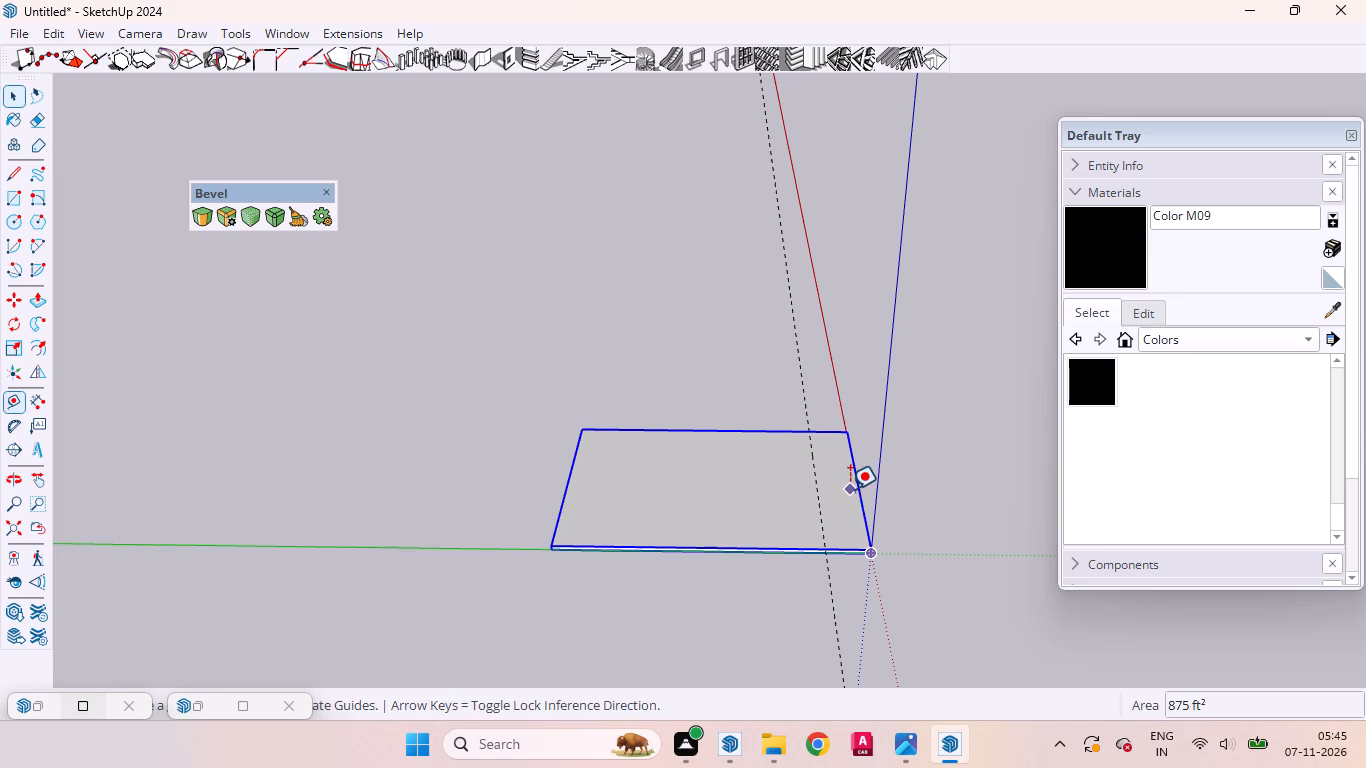
pyautogui.click(822, 484)
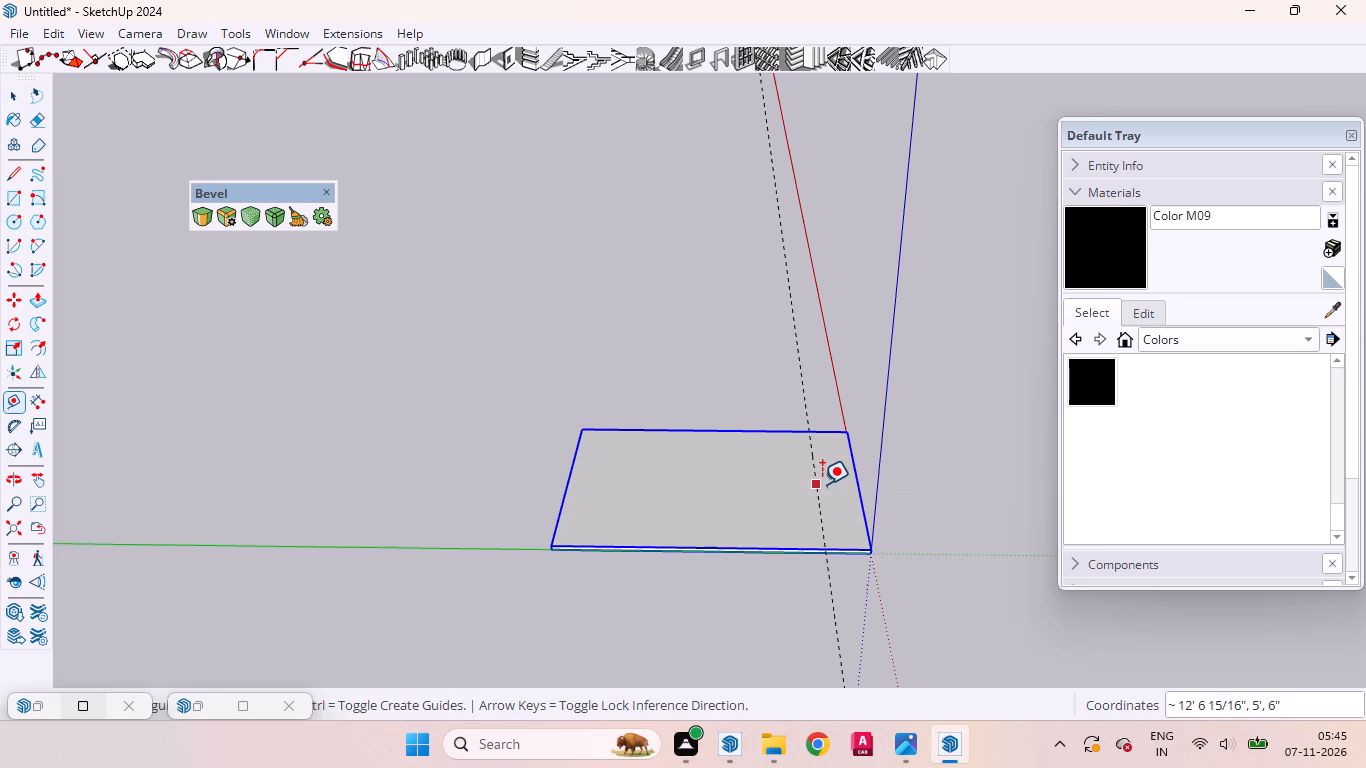
pyautogui.press('1')
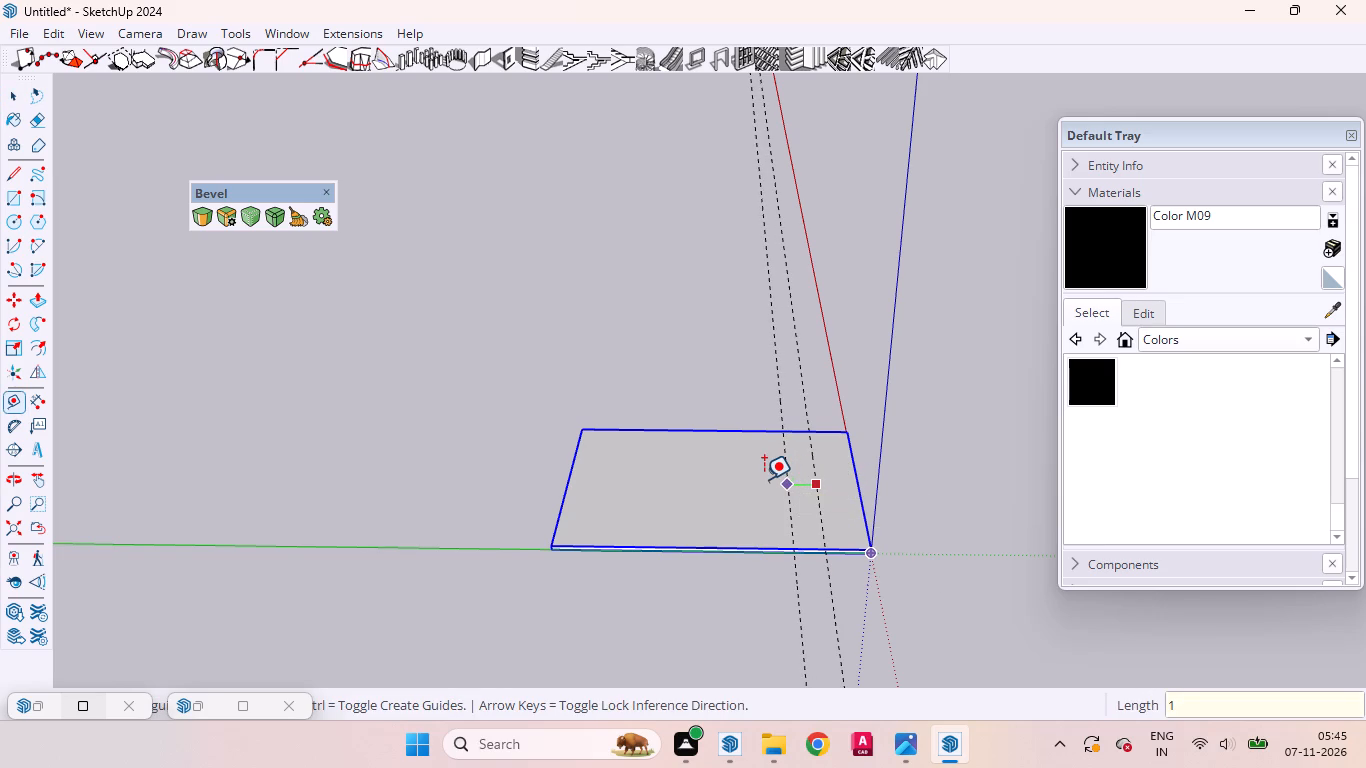
pyautogui.press('0')
pyautogui.press(';')
pyautogui.press('BackSpace')
pyautogui.press("'")
pyautogui.press('Return')
pyautogui.press('space')
# Create a new empty group, separate from the slab, and open it for editing.
pyautogui.scroll(-4, 790, 498)
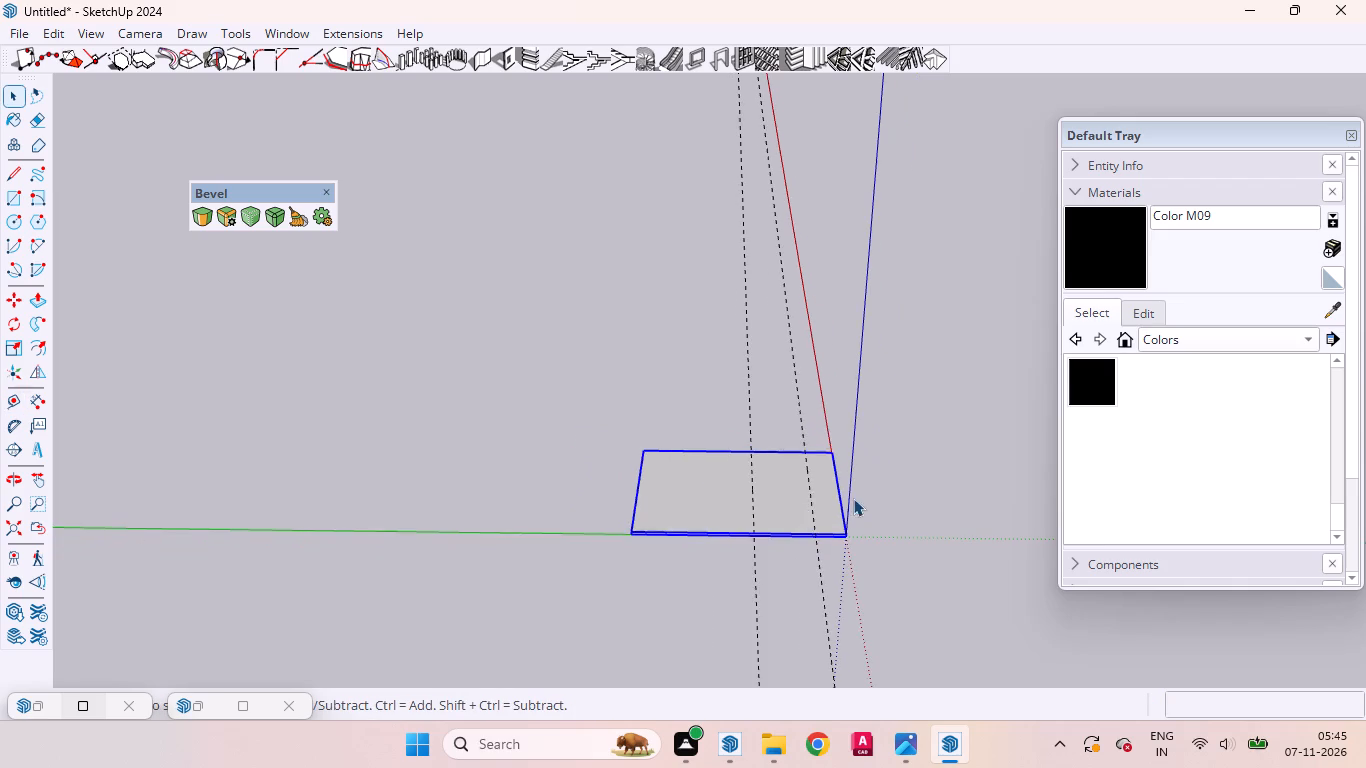
pyautogui.moveTo(853, 505); pyautogui.dragTo(429, 427, button='middle')
pyautogui.scroll(4, 678, 442)
pyautogui.scroll(-2, 786, 540)
pyautogui.moveTo(798, 540); pyautogui.dragTo(678, 653, button='middle')
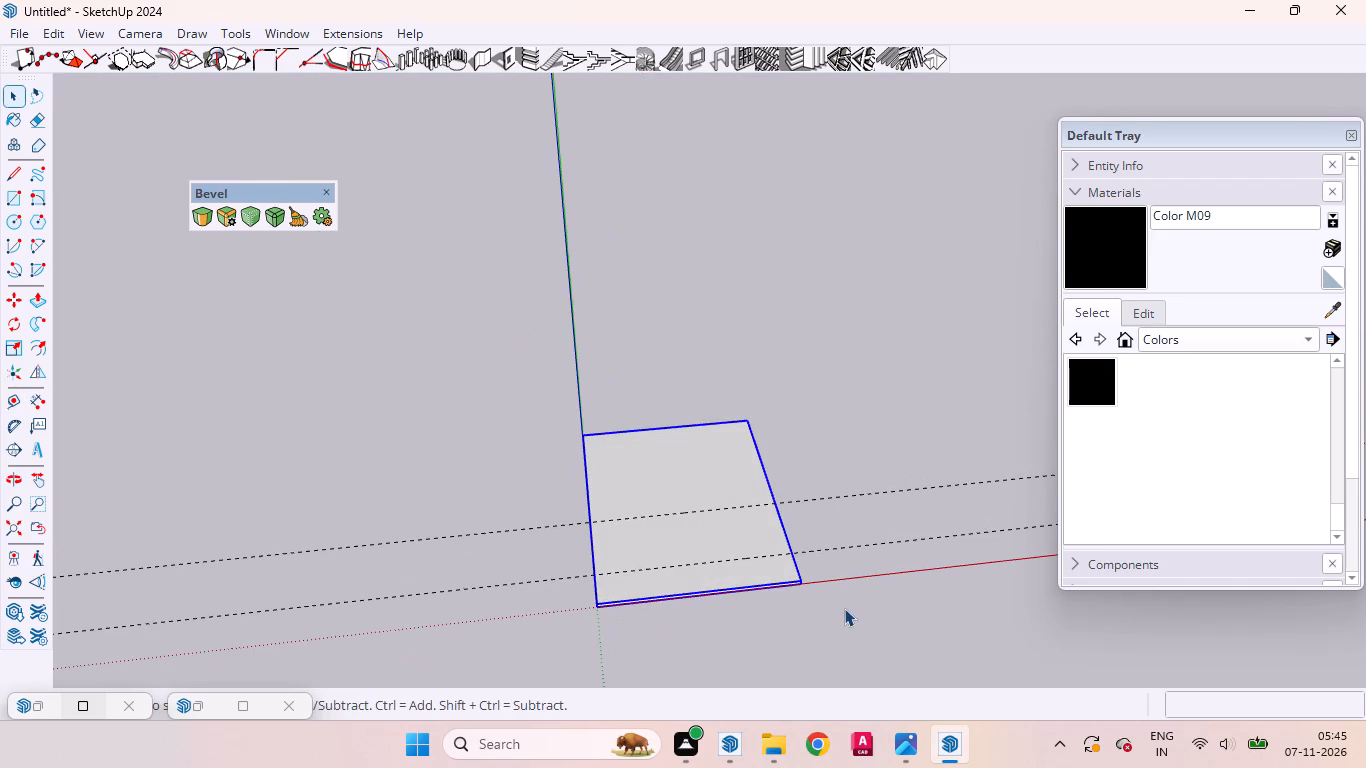
pyautogui.rightClick(848, 609)
pyautogui.click(903, 677)
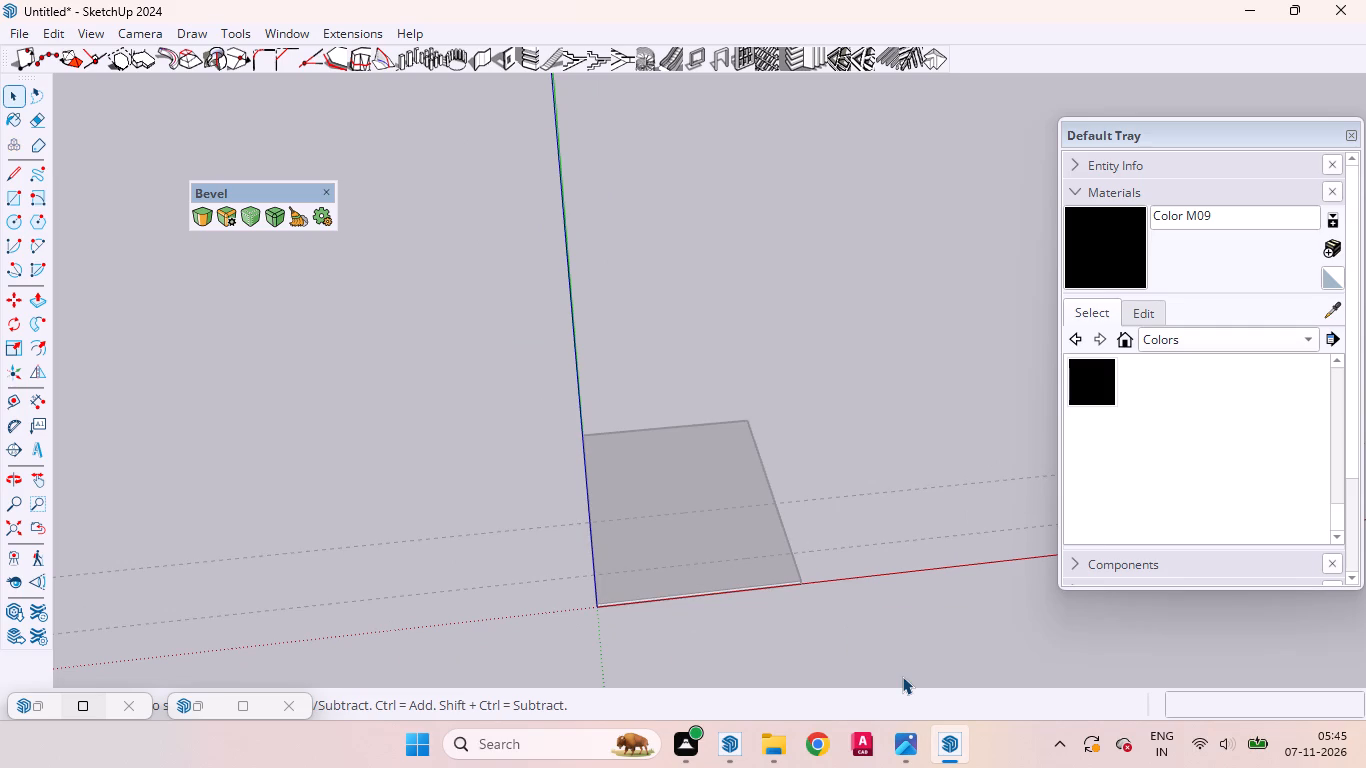
# Draw a rectangle on the slab from where the 5' guide crosses the side edge nearest the origin to the diagonally opposite rear corner.
pyautogui.press('r')
pyautogui.scroll(8, 770, 574)
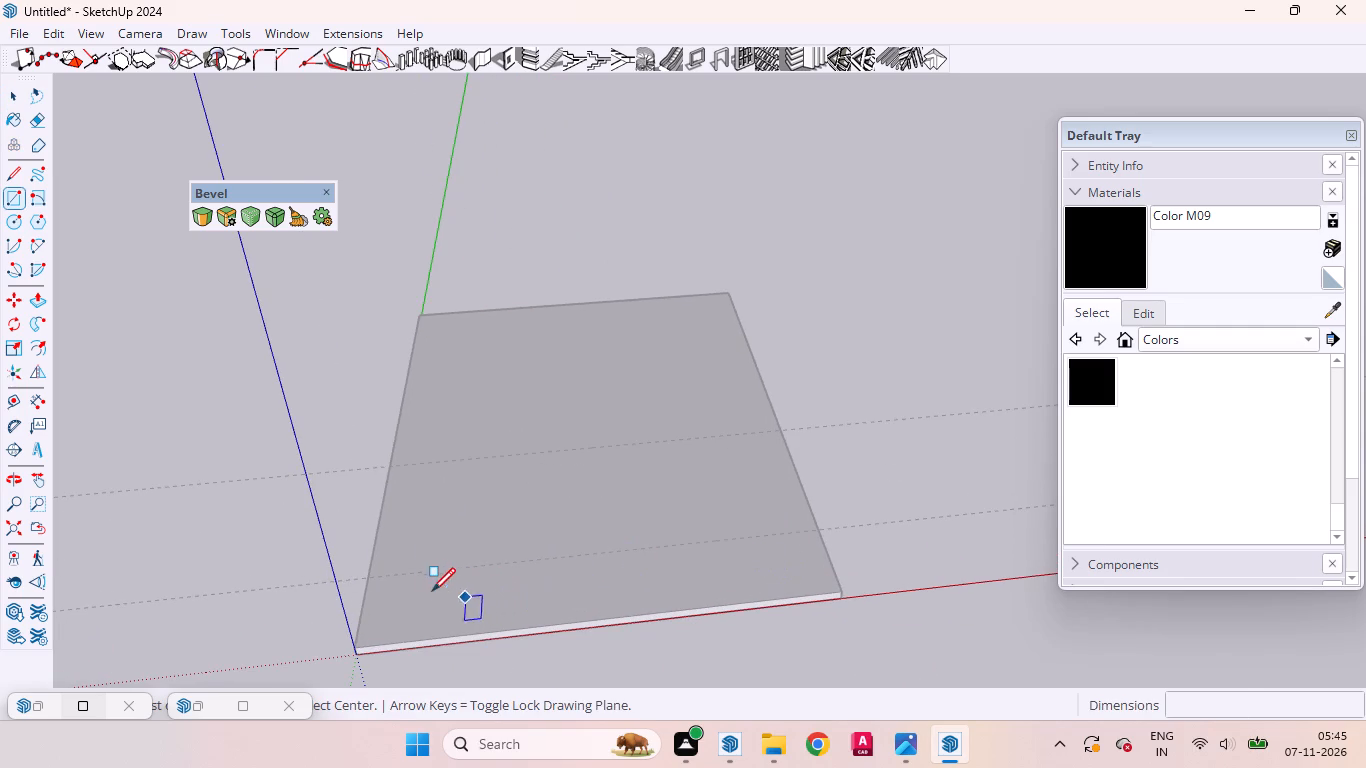
pyautogui.click(372, 572)
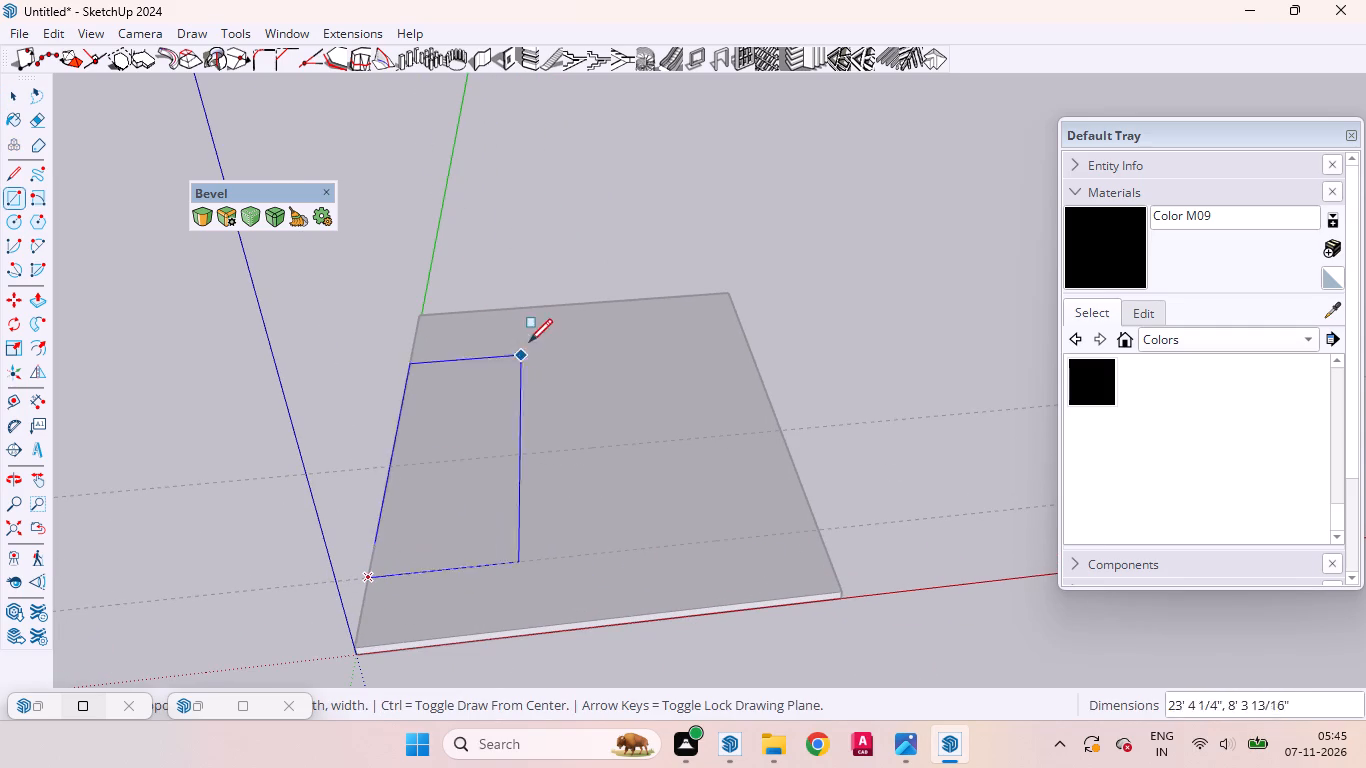
pyautogui.click(731, 290)
pyautogui.press('space')
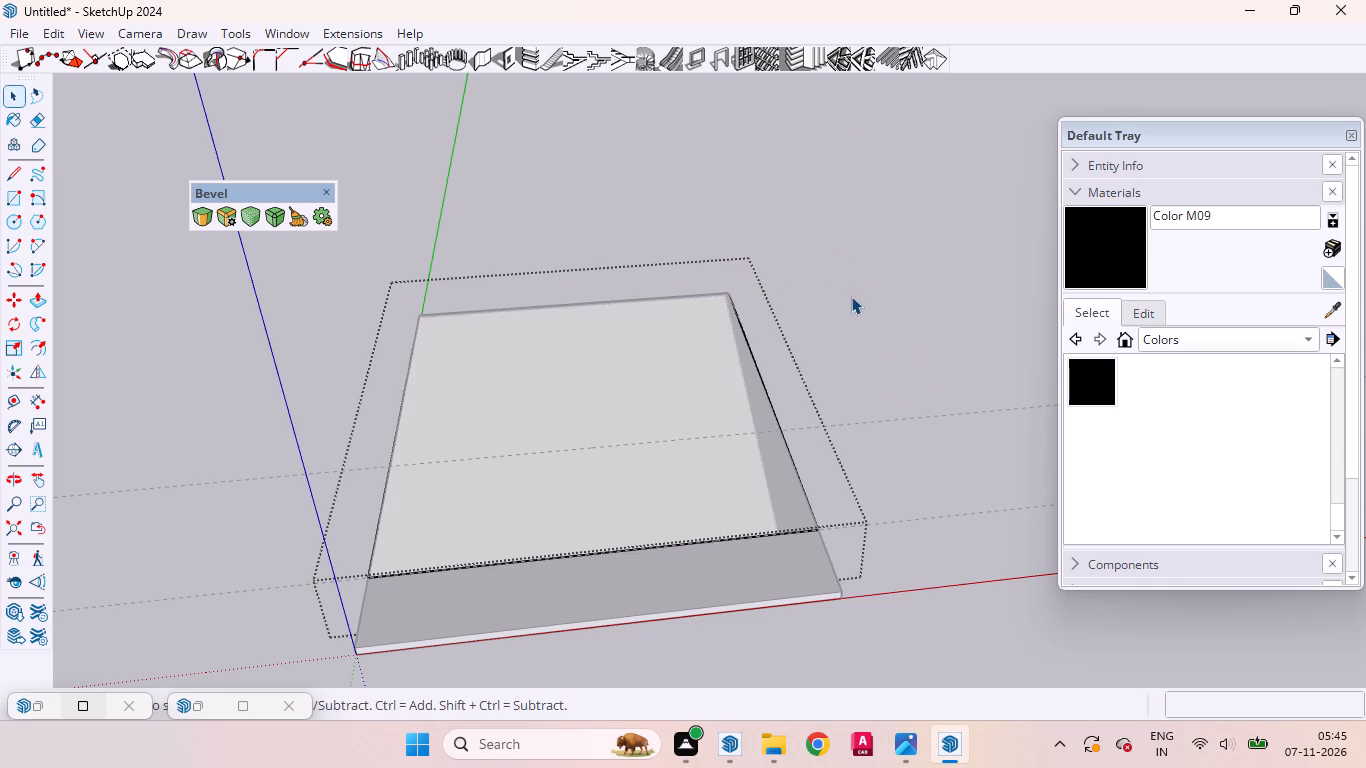
# Push/Pull the rectangle's face up 10' to form the ground-floor block.
pyautogui.press('p')
pyautogui.moveTo(725, 466); pyautogui.dragTo(732, 432)
pyautogui.press('1')
pyautogui.press('0')
pyautogui.press(';')
pyautogui.press('BackSpace')
pyautogui.press("'")
pyautogui.press('Return')
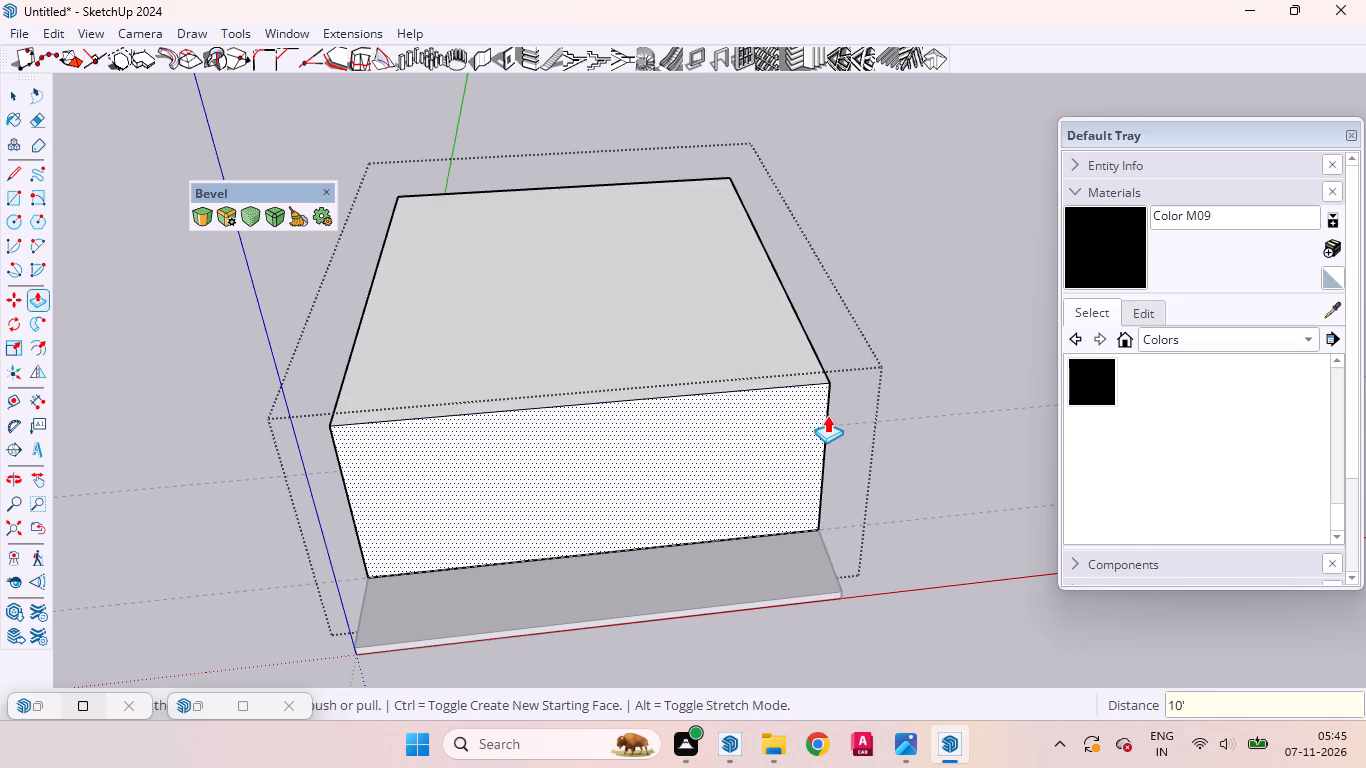
# Push/Pull the block's top face up 8" as a new section to form the floor slab band.
pyautogui.scroll(-7, 828, 415)
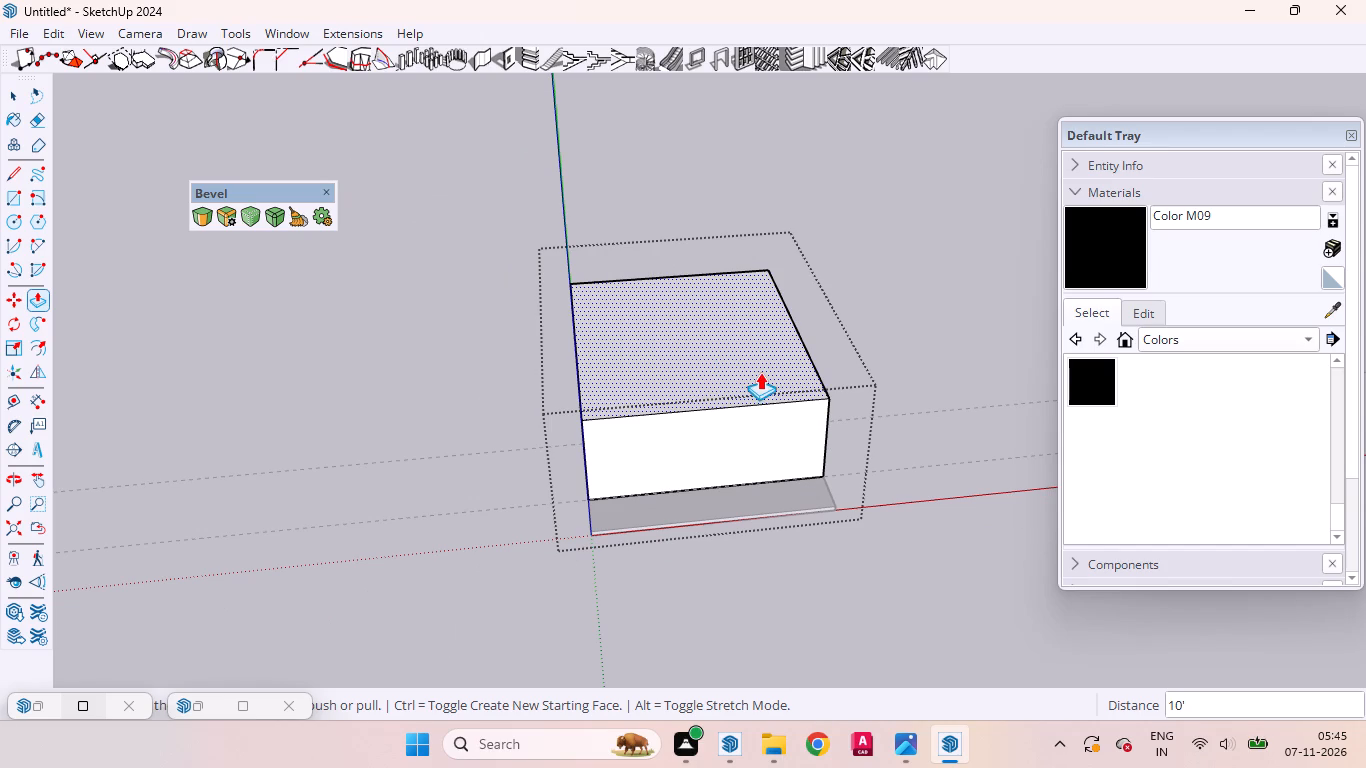
pyautogui.scroll(5, 714, 346)
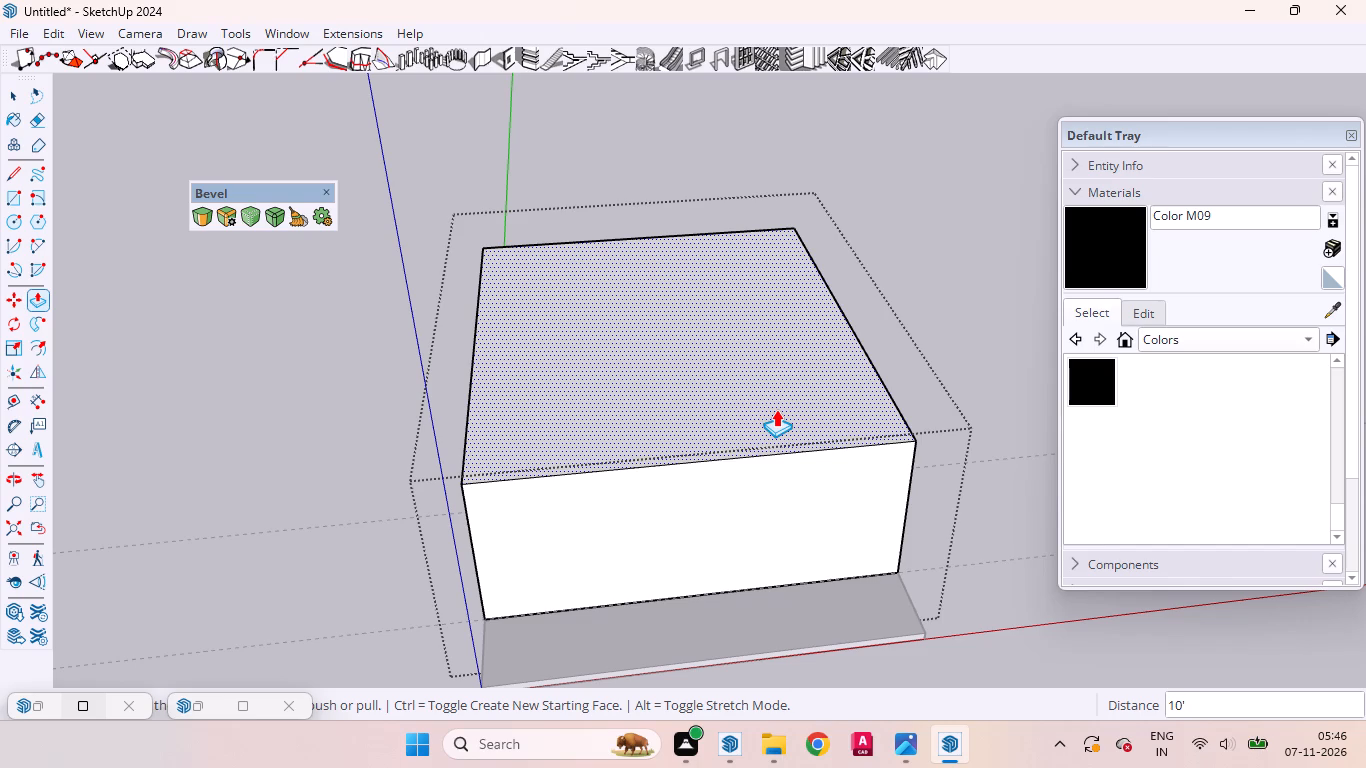
pyautogui.moveTo(776, 409); pyautogui.dragTo(774, 399)
pyautogui.press('8')
pyautogui.press('Return')
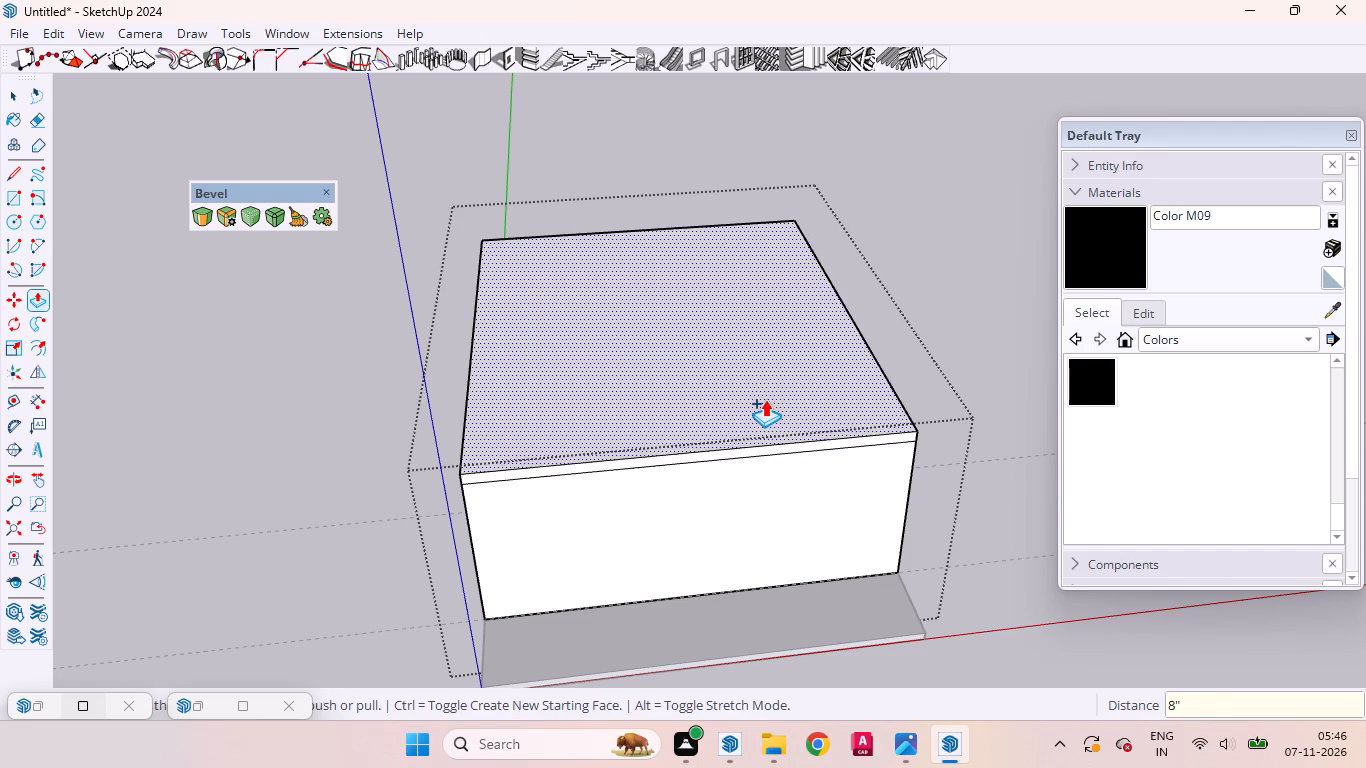
# Push/Pull the top face up another 10' as a new section to form the upper floor.
pyautogui.moveTo(765, 399); pyautogui.dragTo(766, 383)
pyautogui.press('1')
pyautogui.press('0')
pyautogui.press(';')
pyautogui.press('BackSpace')
pyautogui.press("'")
pyautogui.press('Return')
pyautogui.press('space')
# Divide the ground floor's front face in half with a vertical line from its top edge's midpoint to its bottom edge.
pyautogui.scroll(-9, 860, 404)
pyautogui.moveTo(827, 405); pyautogui.dragTo(761, 268, button='middle')
pyautogui.scroll(3, 818, 363)
pyautogui.click(772, 338)
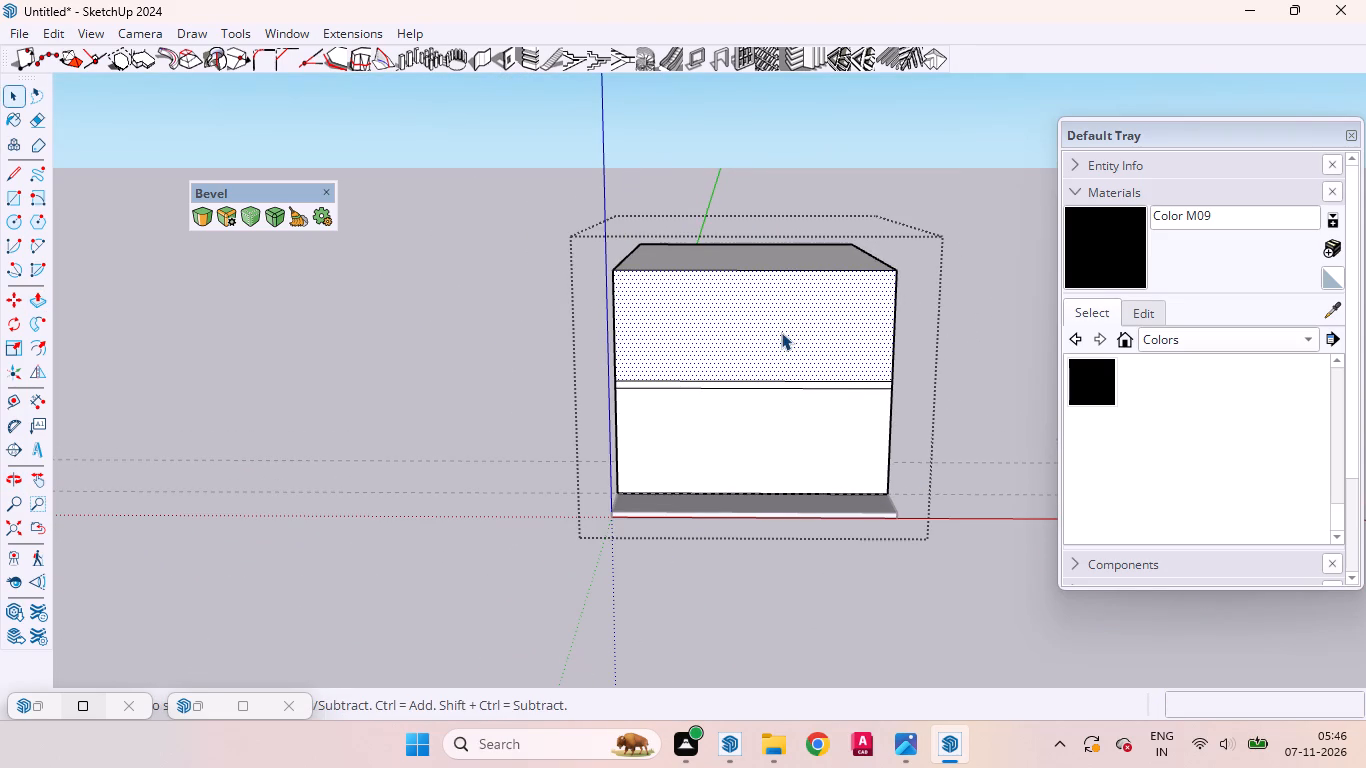
pyautogui.click(792, 438)
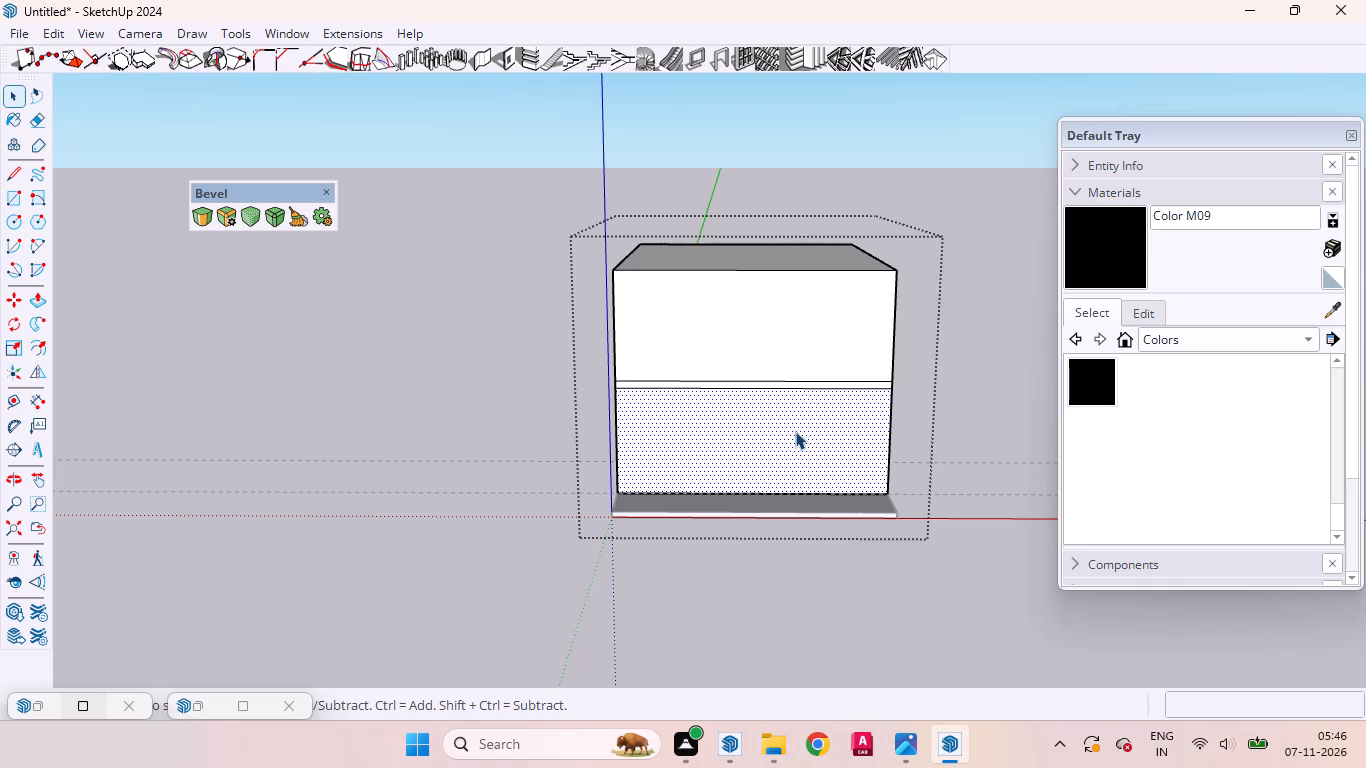
pyautogui.press('l')
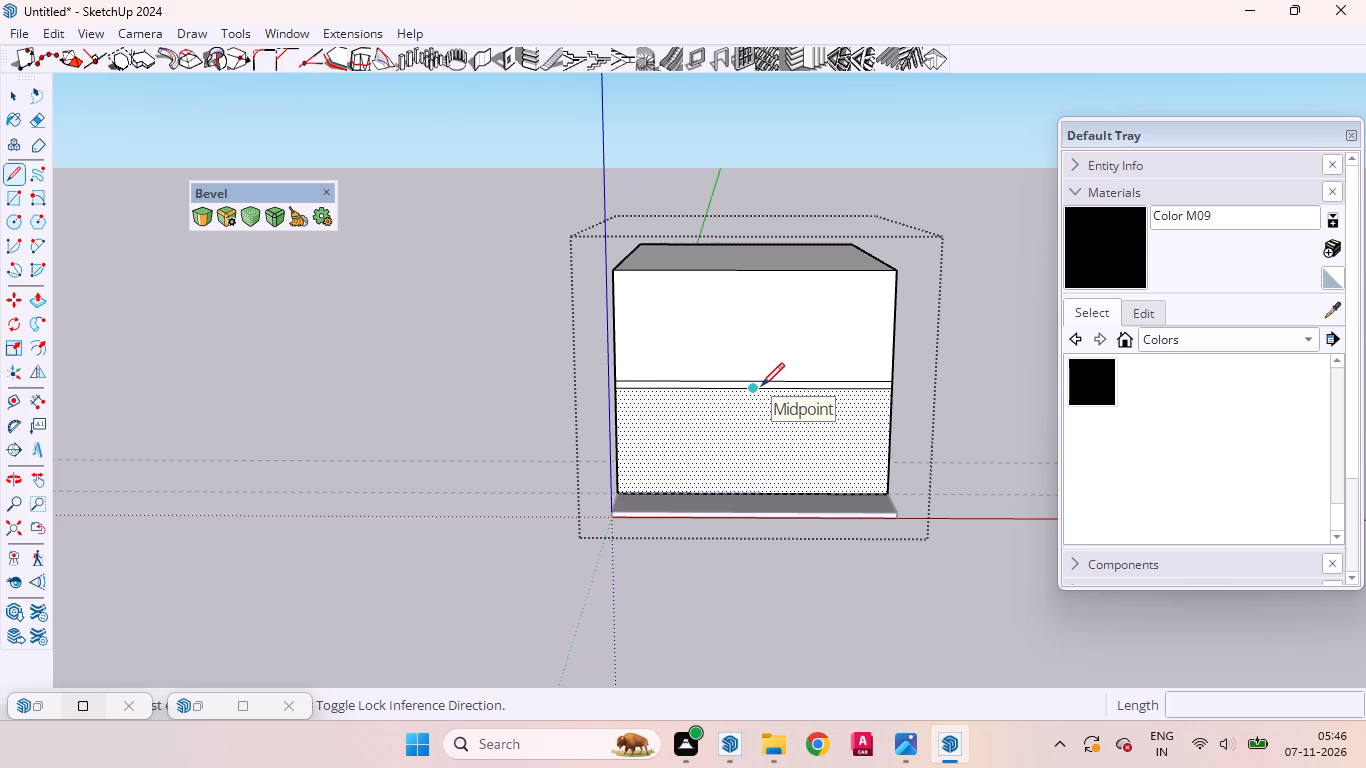
pyautogui.moveTo(761, 386); pyautogui.dragTo(754, 451)
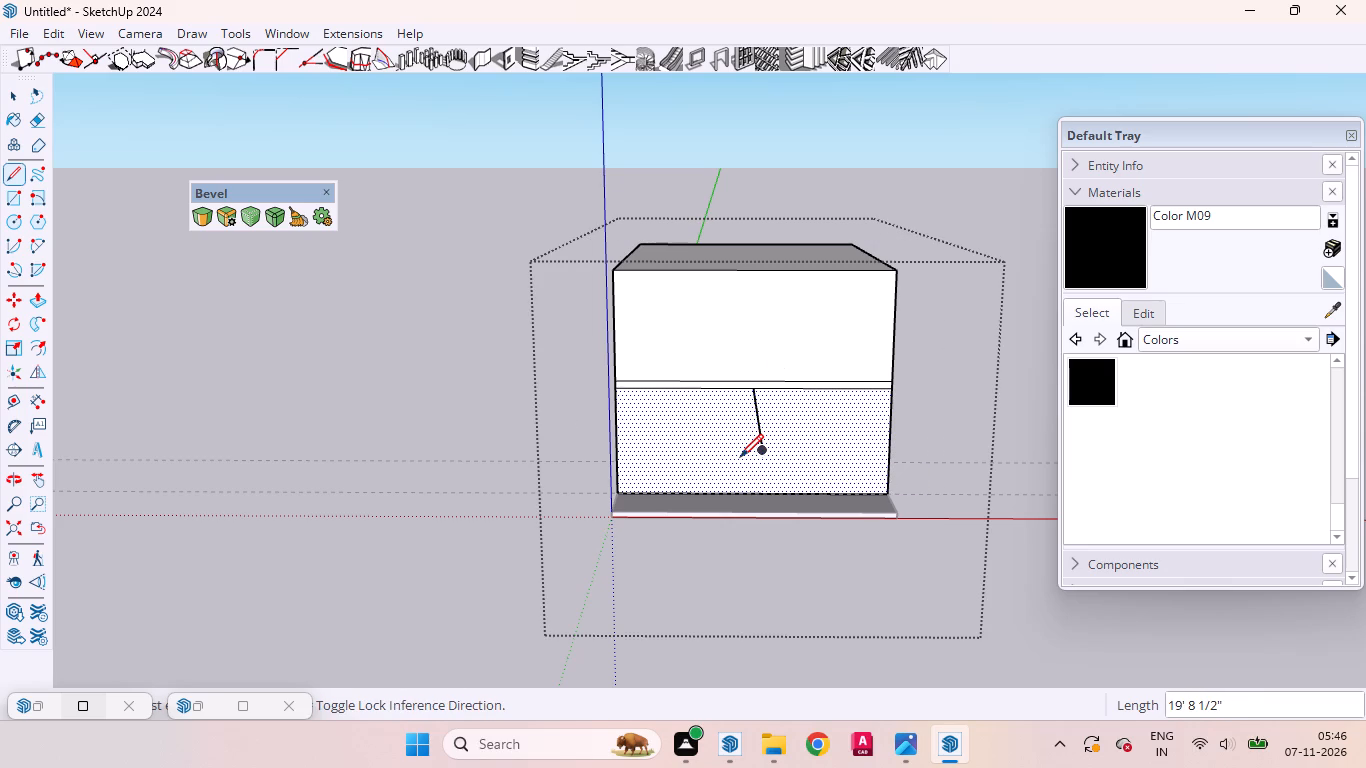
pyautogui.hotkey('ctrl', 'z')
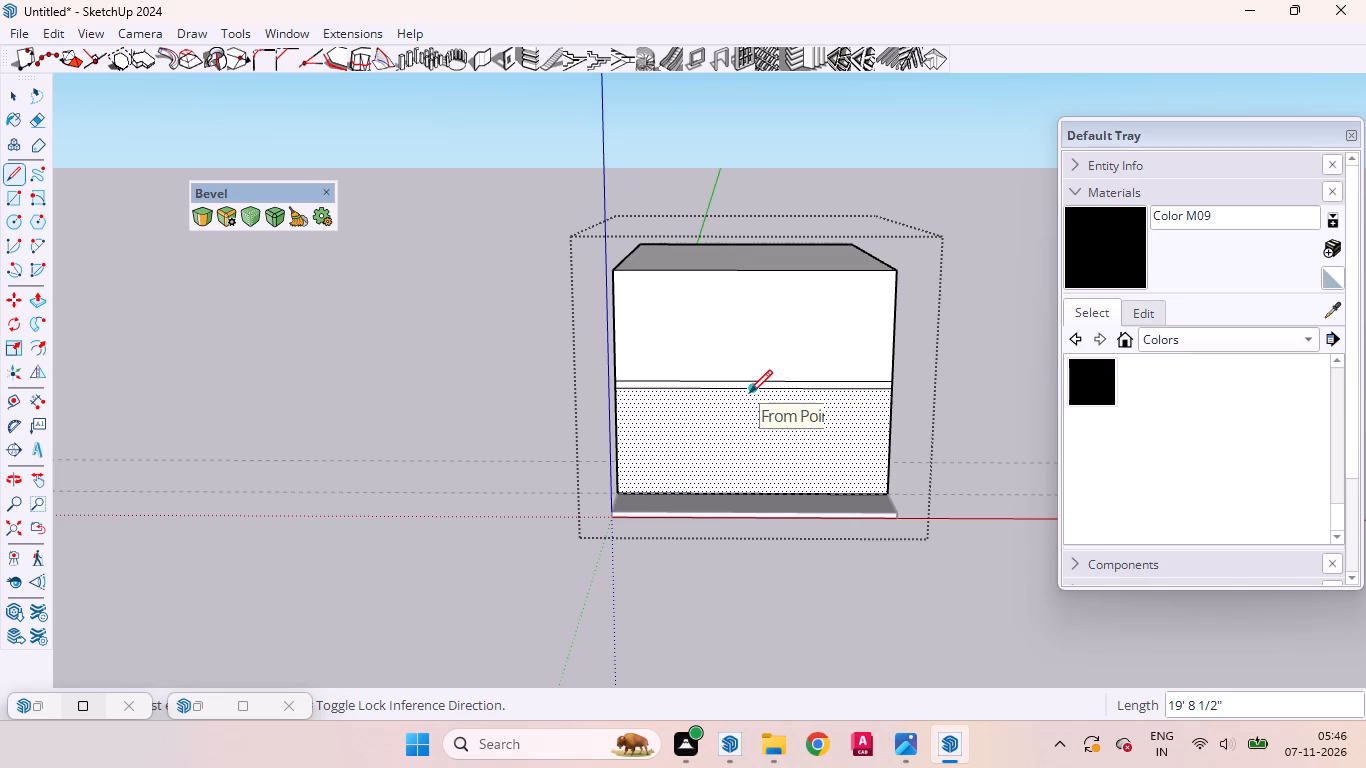
pyautogui.moveTo(754, 387); pyautogui.dragTo(728, 447)
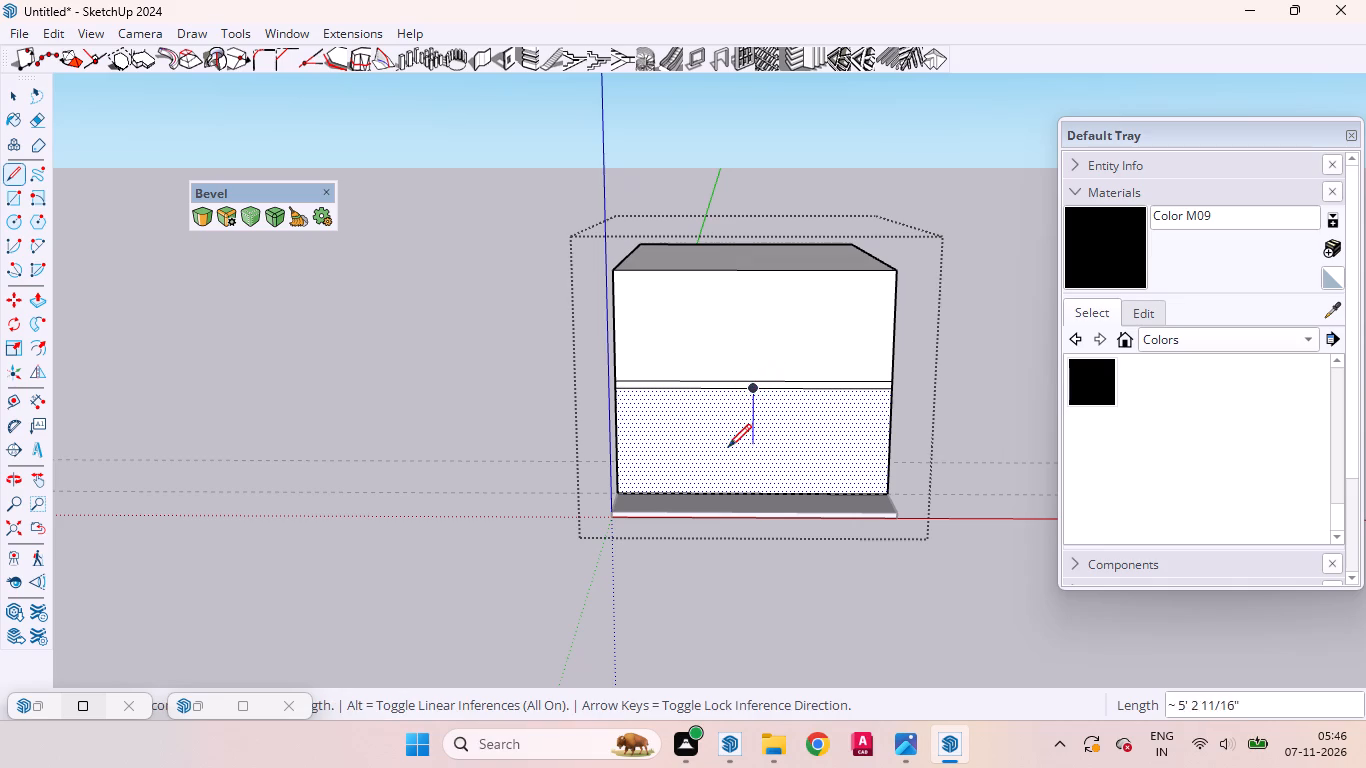
pyautogui.moveTo(728, 447); pyautogui.dragTo(753, 489)
pyautogui.click(753, 489)
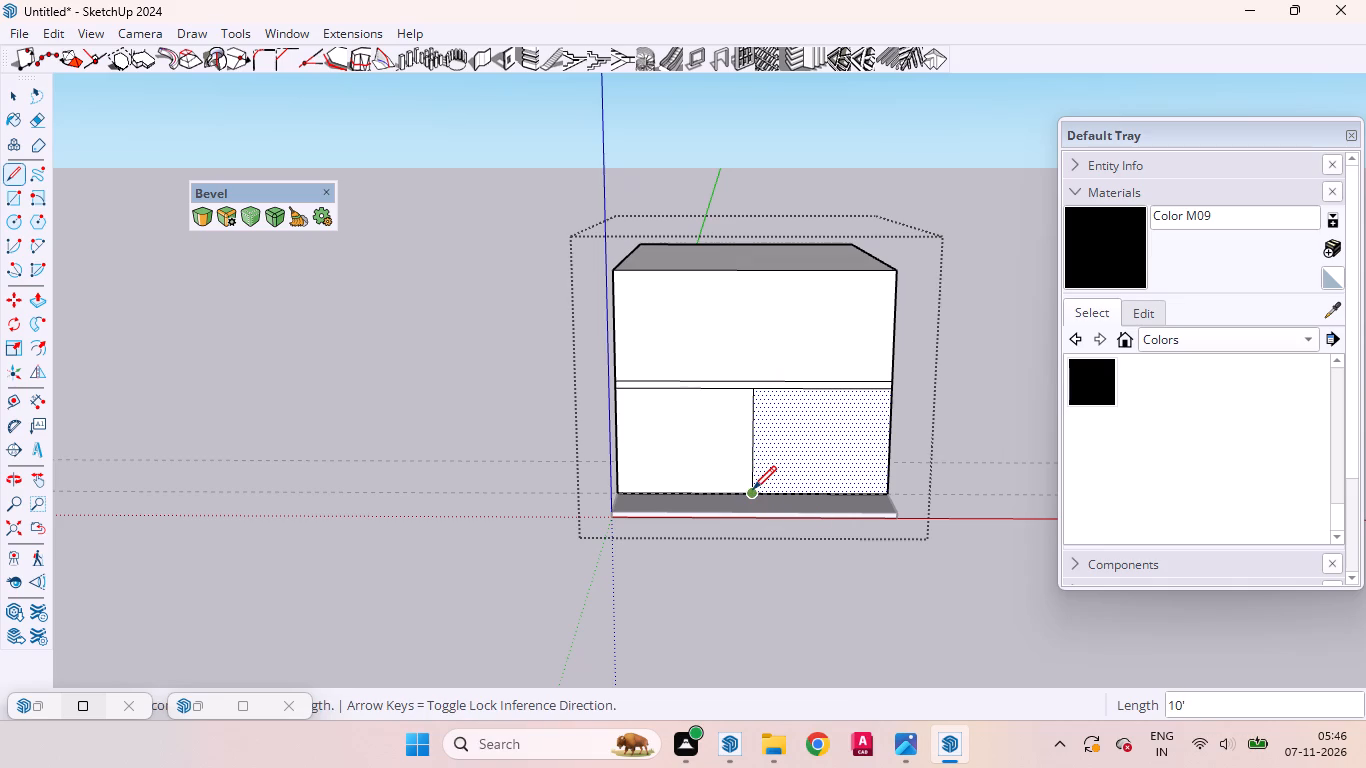
pyautogui.press('space')
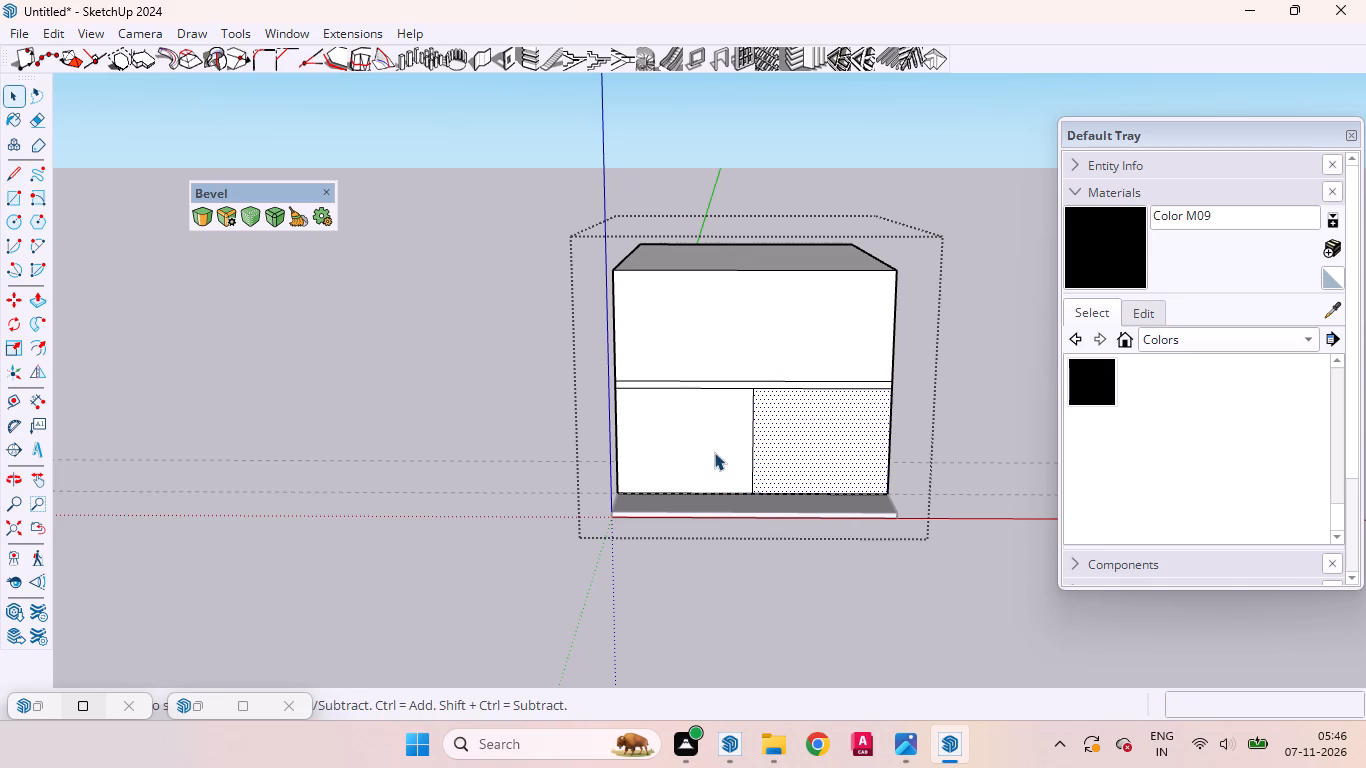
# Place a vertical guide 10" in from the outer edge of the ground floor's left front half.
pyautogui.click(714, 452)
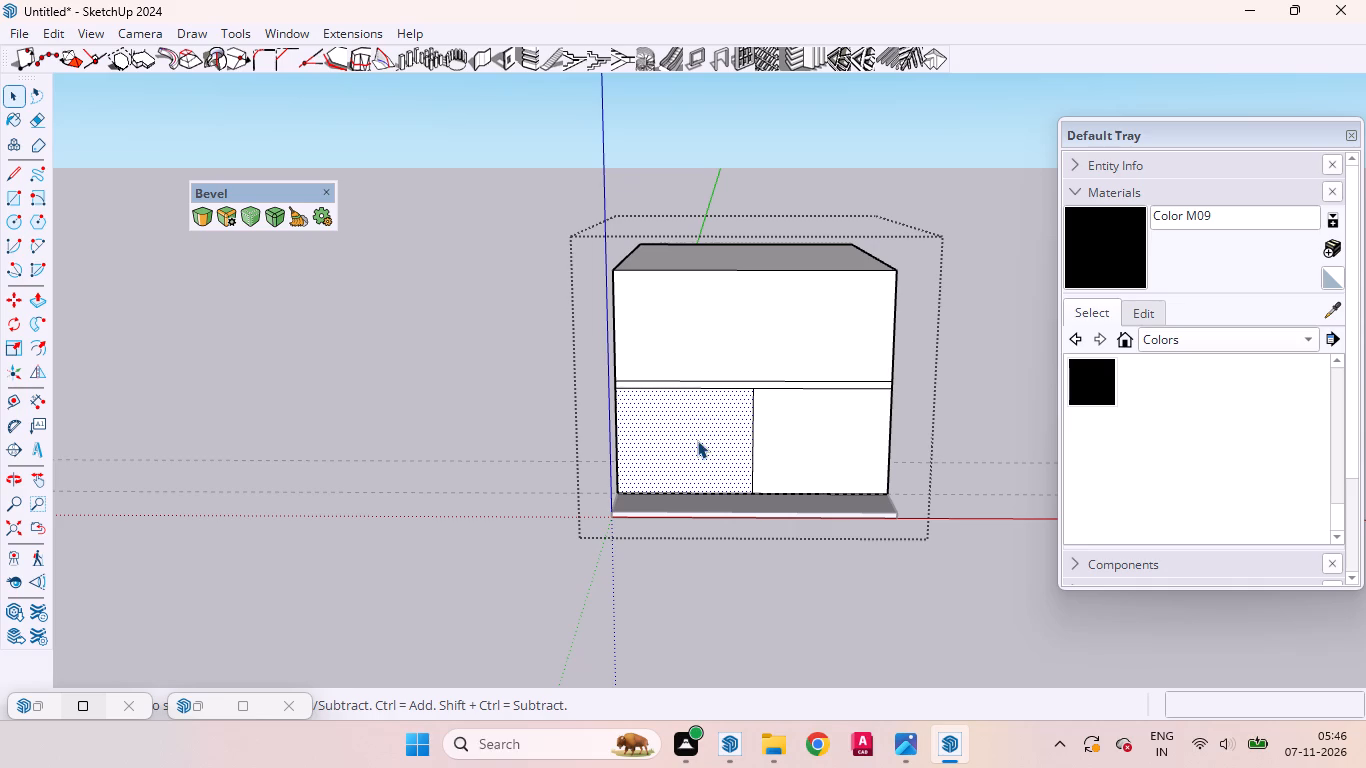
pyautogui.press('e')
pyautogui.press('space')
pyautogui.press('t')
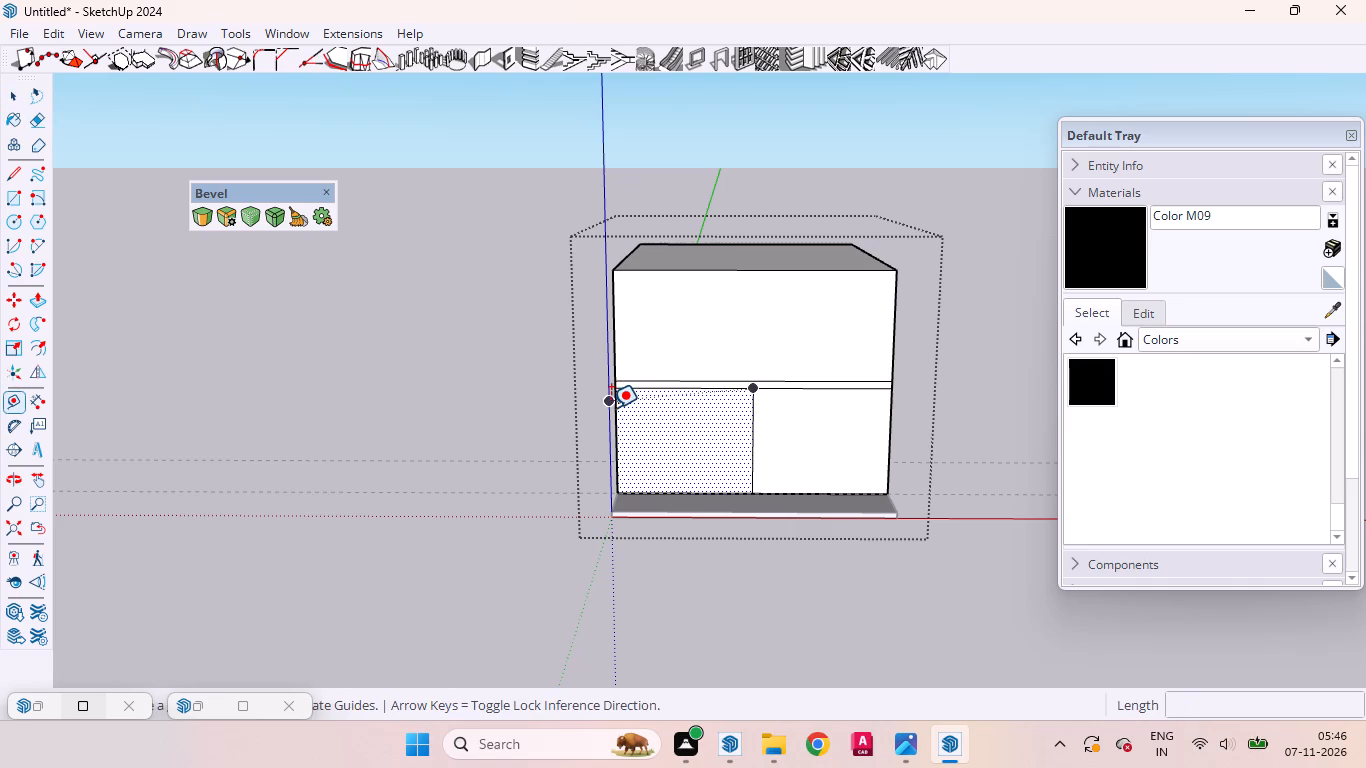
pyautogui.click(622, 423)
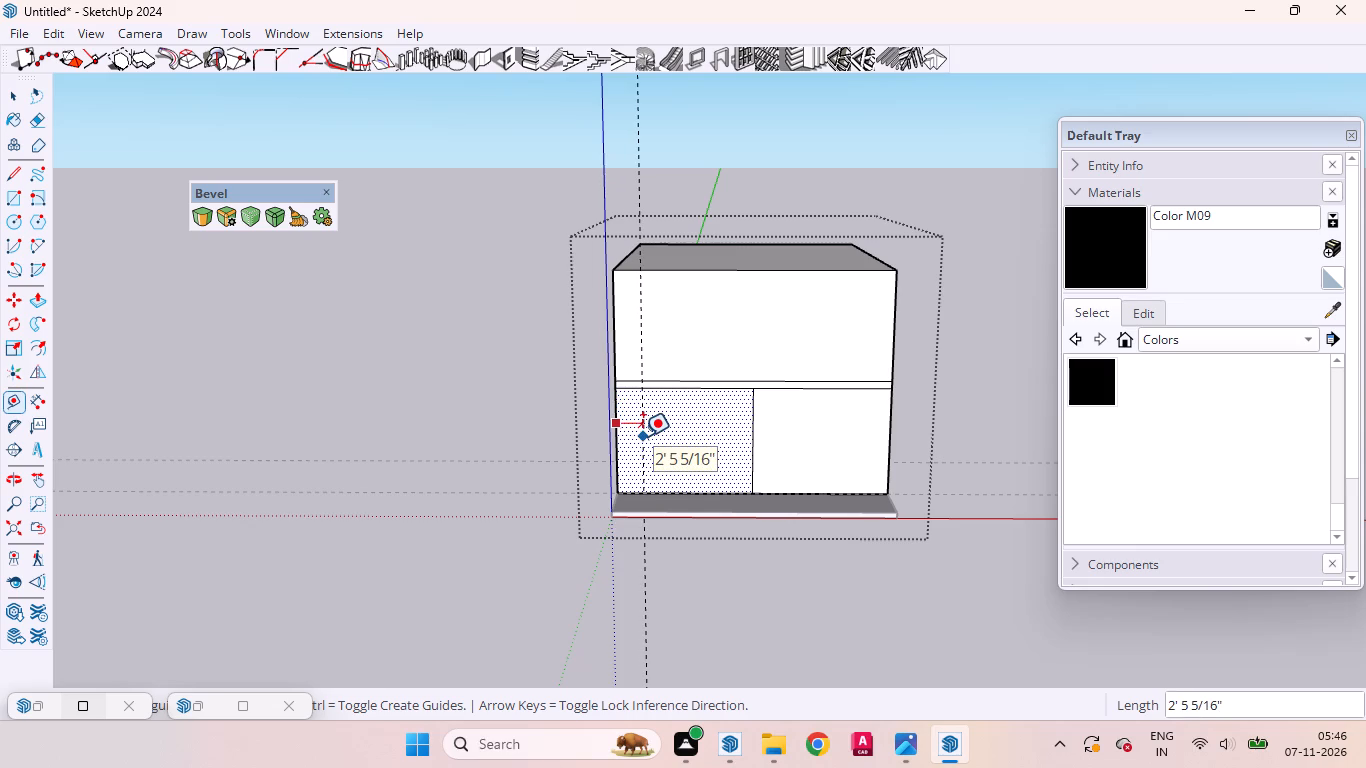
pyautogui.press('7')
pyautogui.press('BackSpace')
pyautogui.press('1')
pyautogui.press('0')
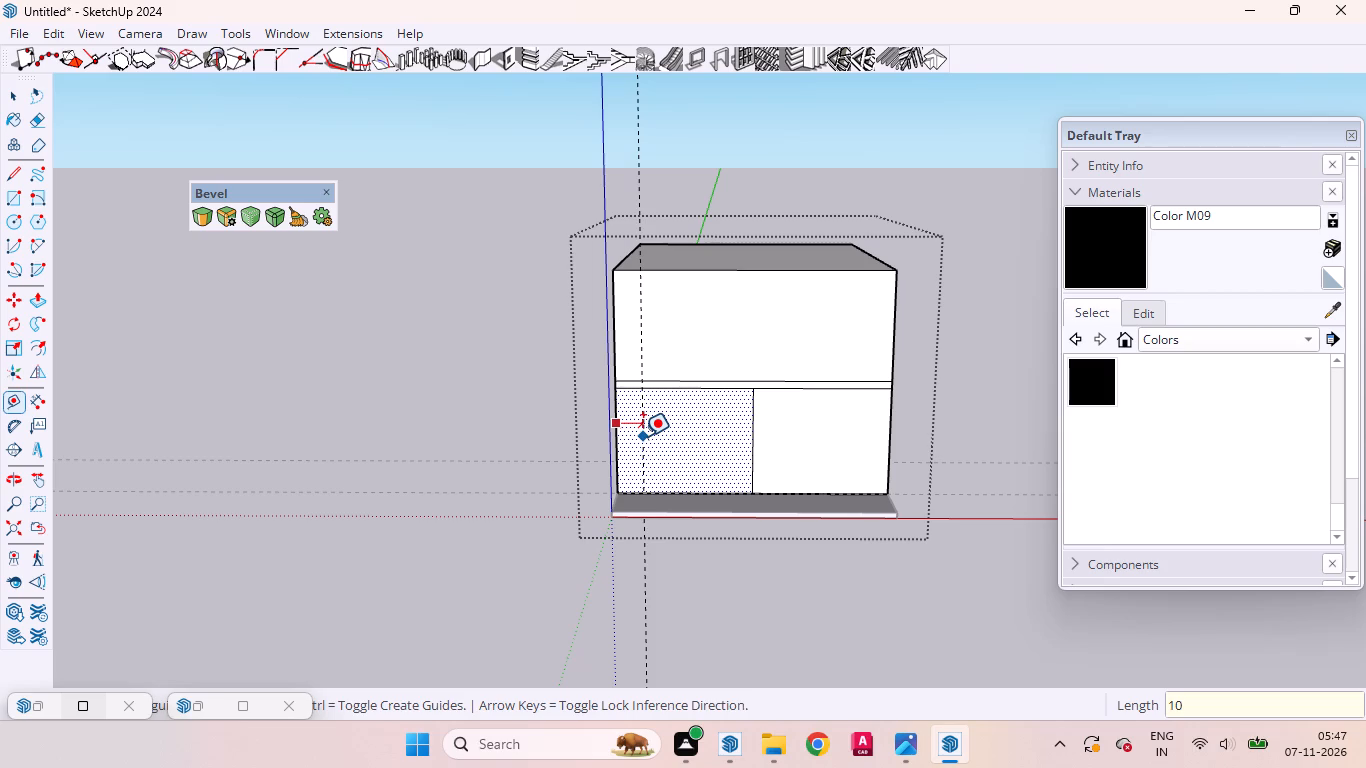
pyautogui.press('Return')
pyautogui.press('space')
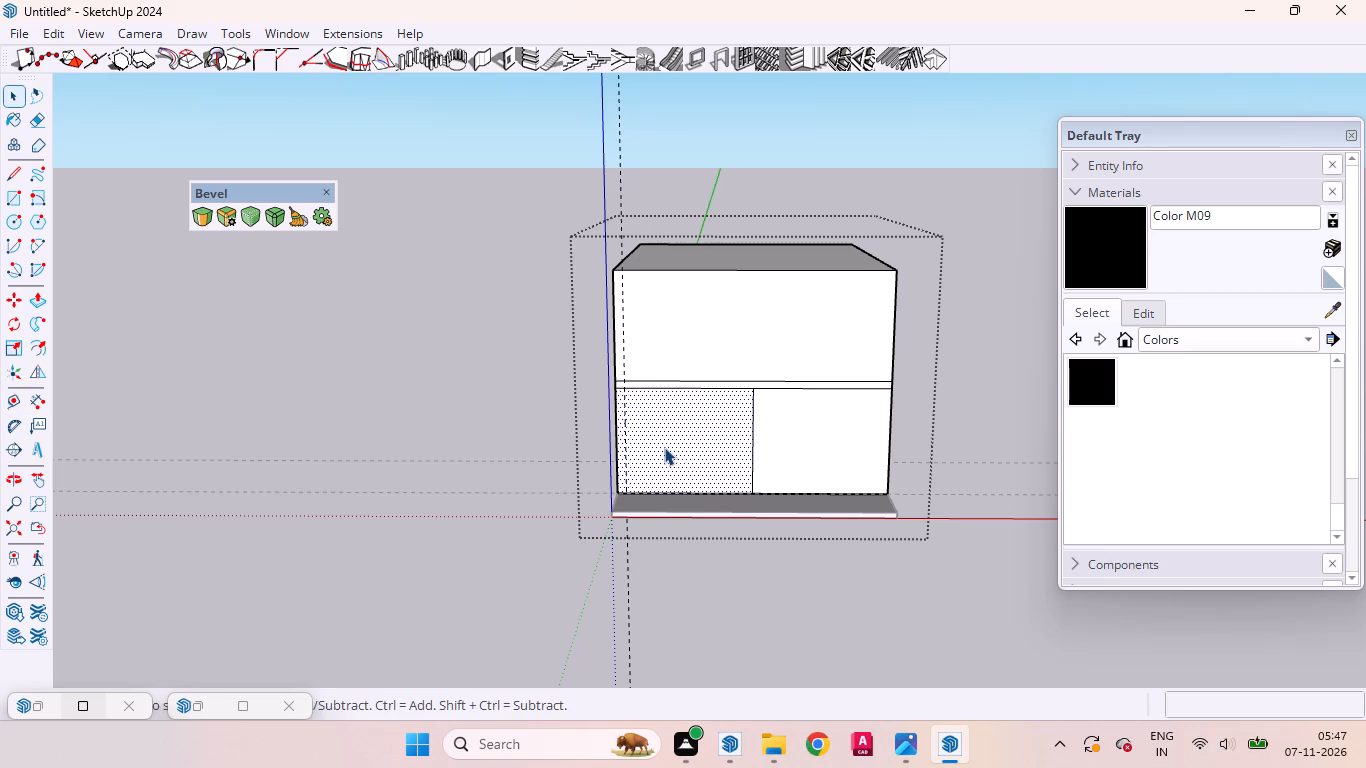
# Draw a 10' vertical line along that guide, from the top to the bottom edge of the ground floor's left front half.
pyautogui.press('l')
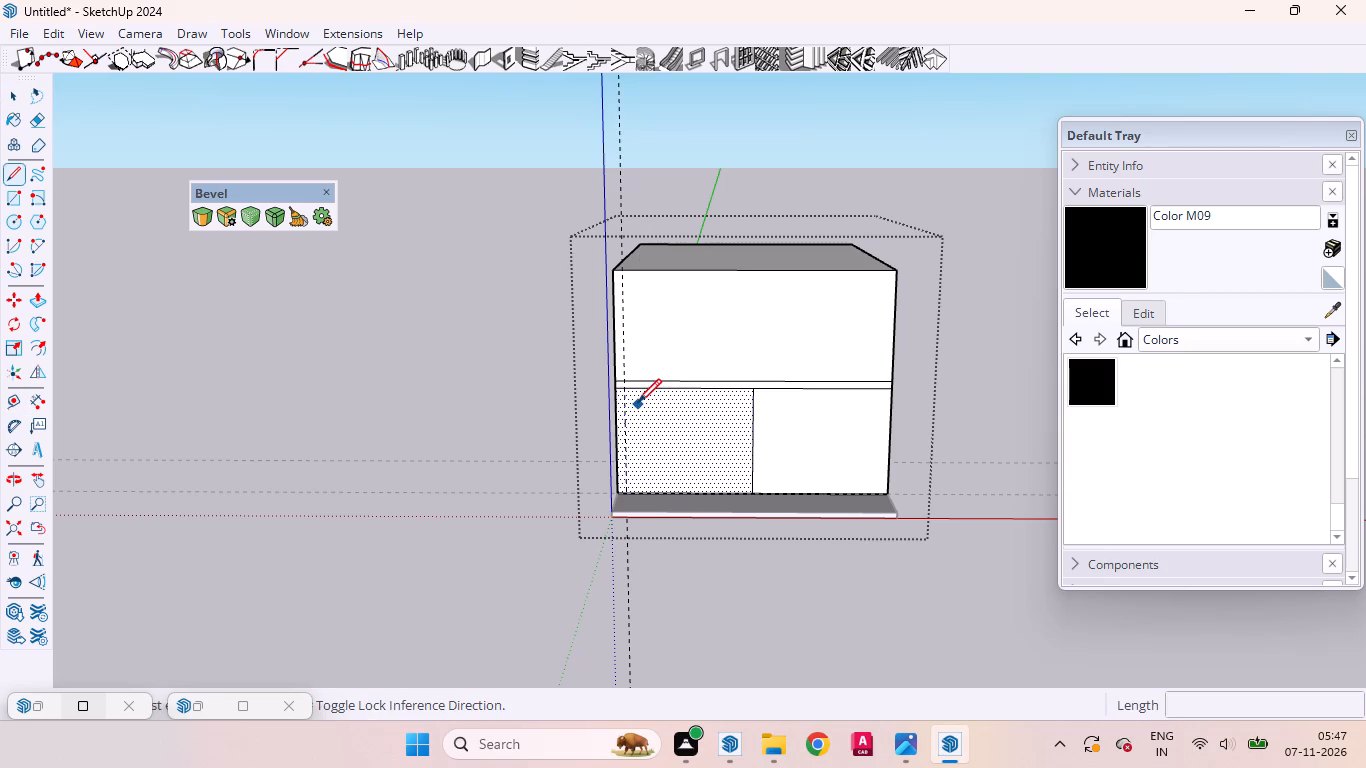
pyautogui.moveTo(629, 391); pyautogui.dragTo(635, 488)
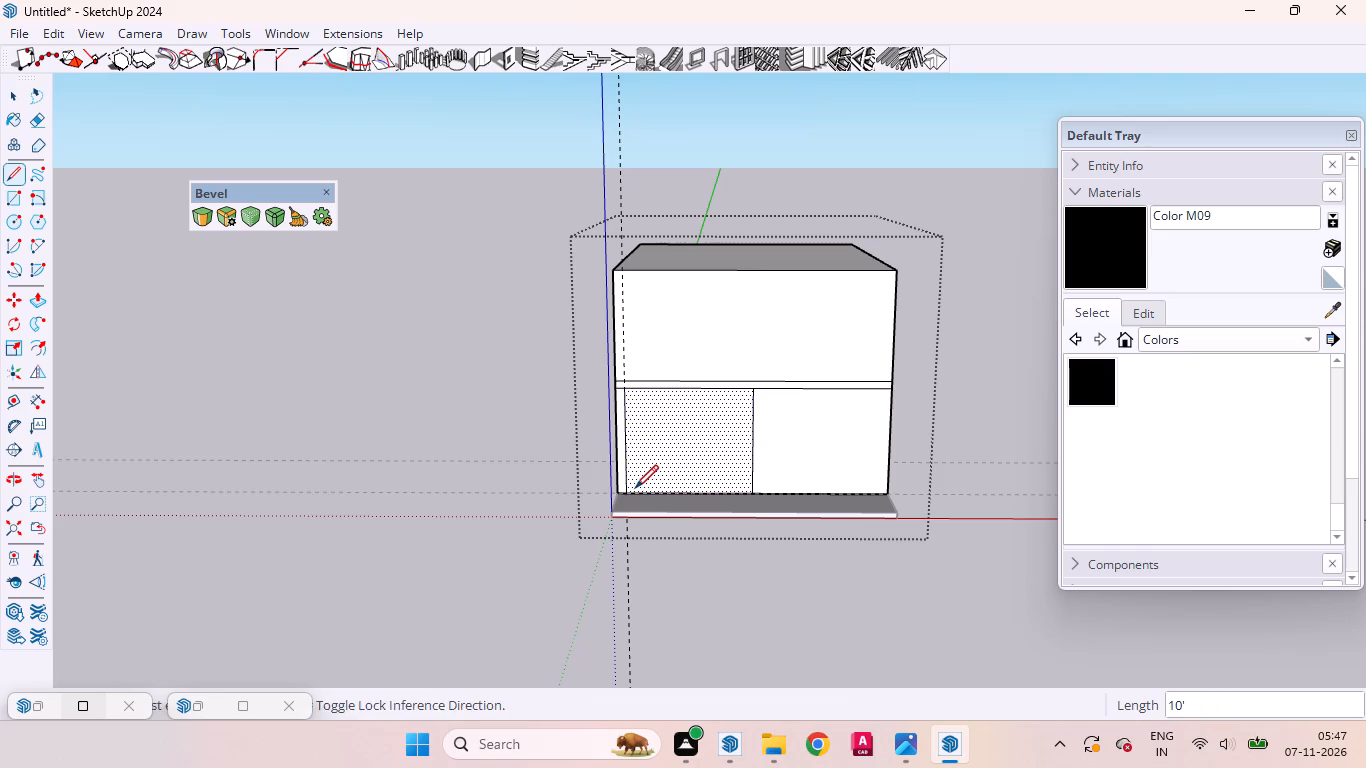
pyautogui.click(635, 488)
pyautogui.press('space')
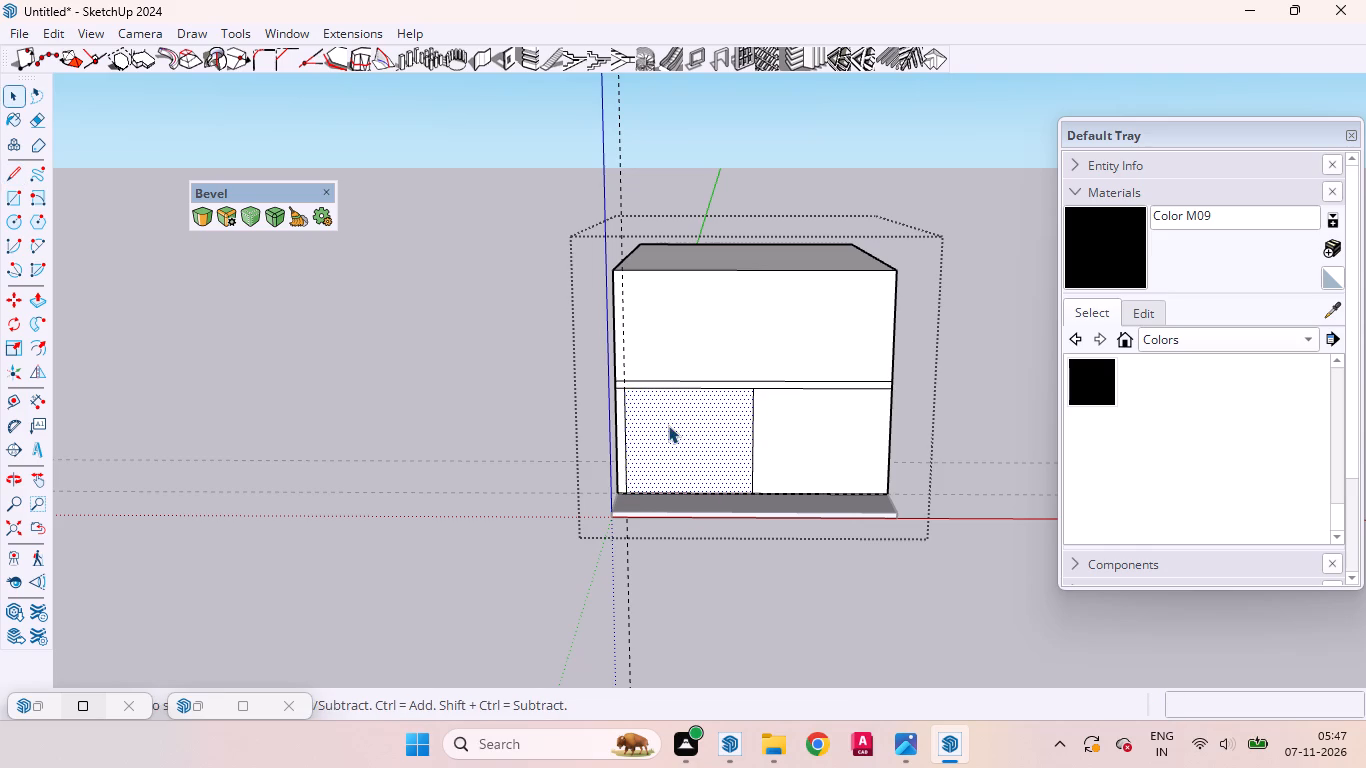
# Push the front face between the new line and the centre line 10' inward to form a recess.
pyautogui.click(668, 425)
pyautogui.press('p')
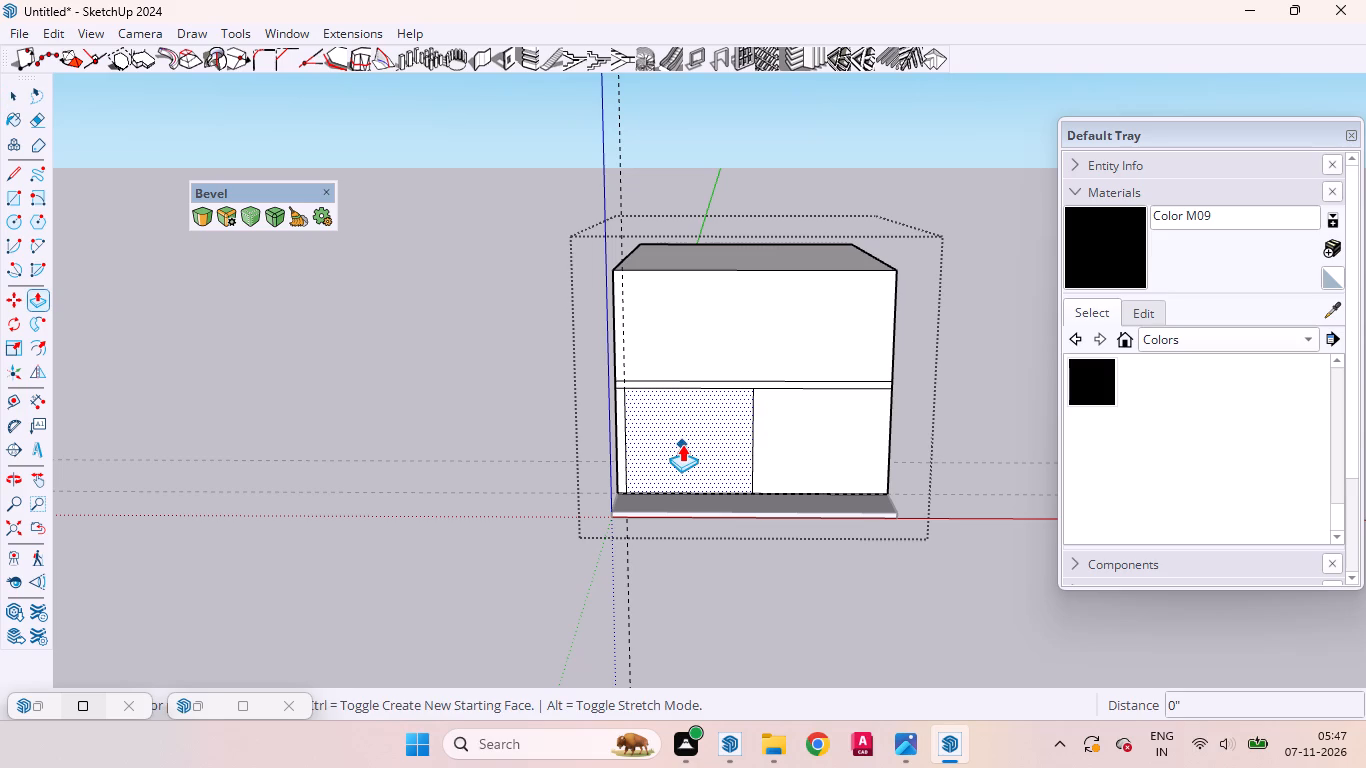
pyautogui.click(682, 444)
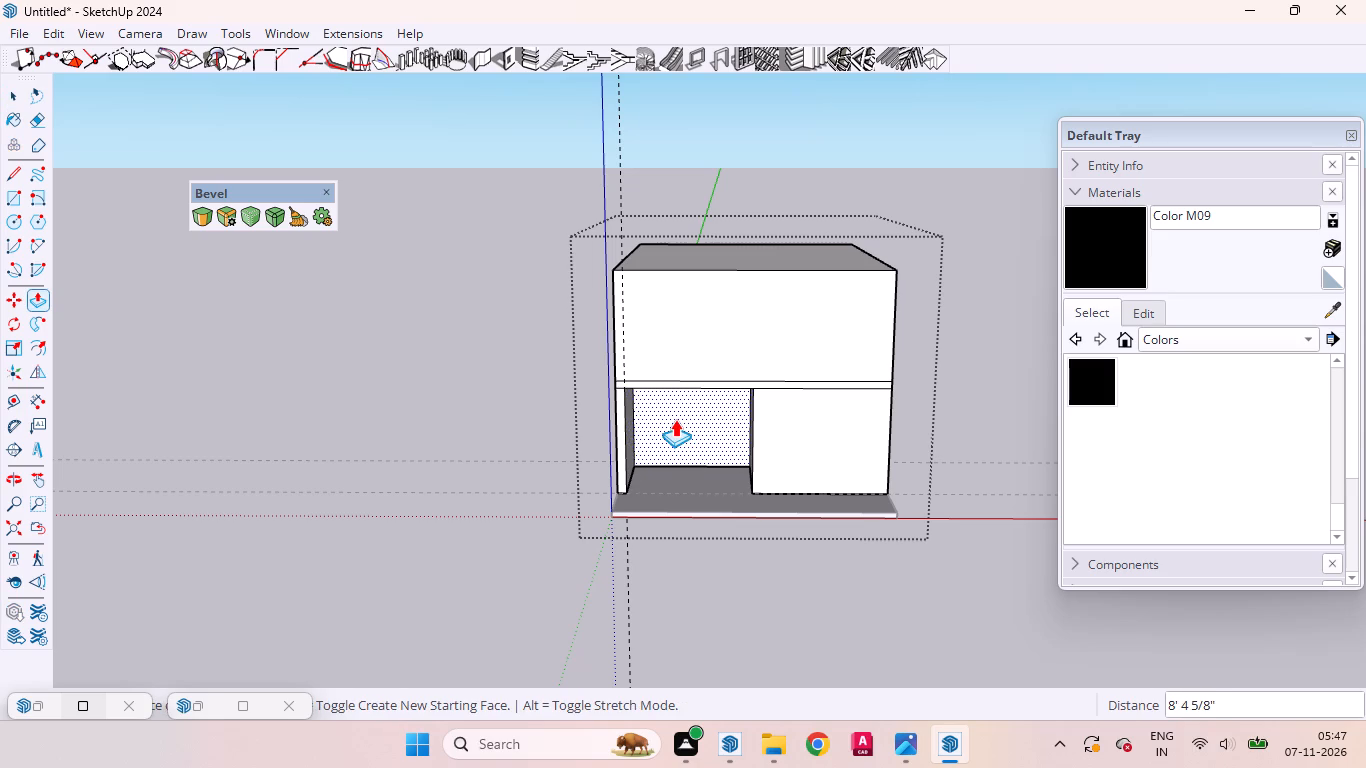
pyautogui.press('1')
pyautogui.press('0')
pyautogui.press("'")
pyautogui.press('Return')
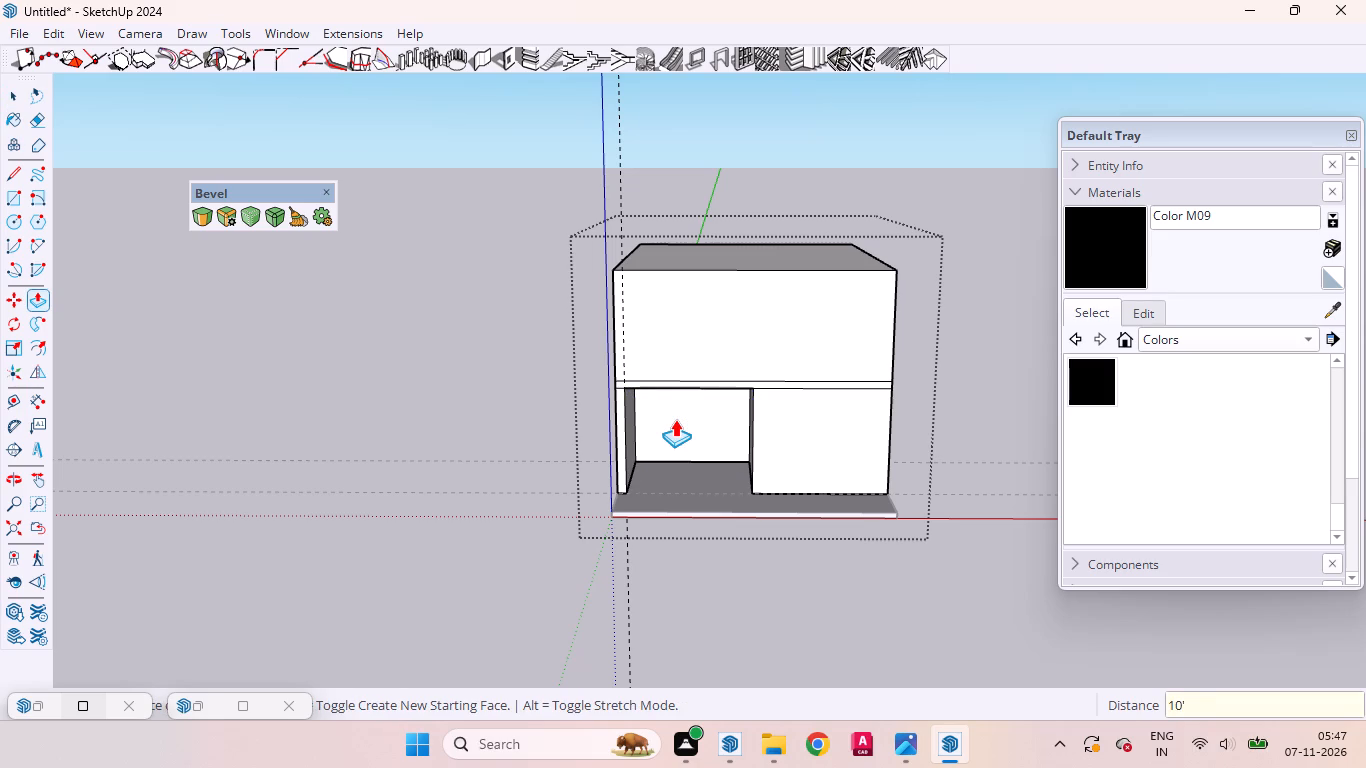
pyautogui.press('space')
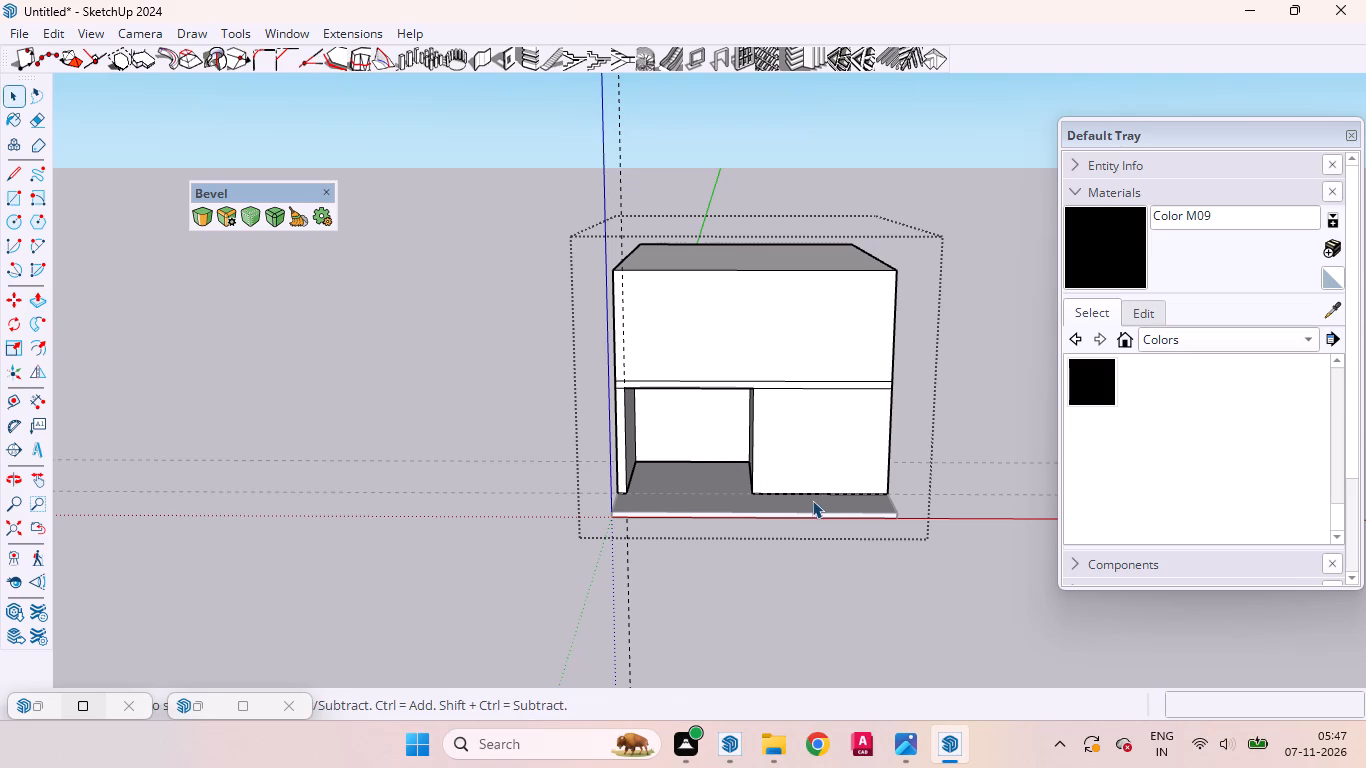
# Place a vertical guide on the ground floor's right front half, 8" in from its edge beside the recess.
pyautogui.click(821, 431)
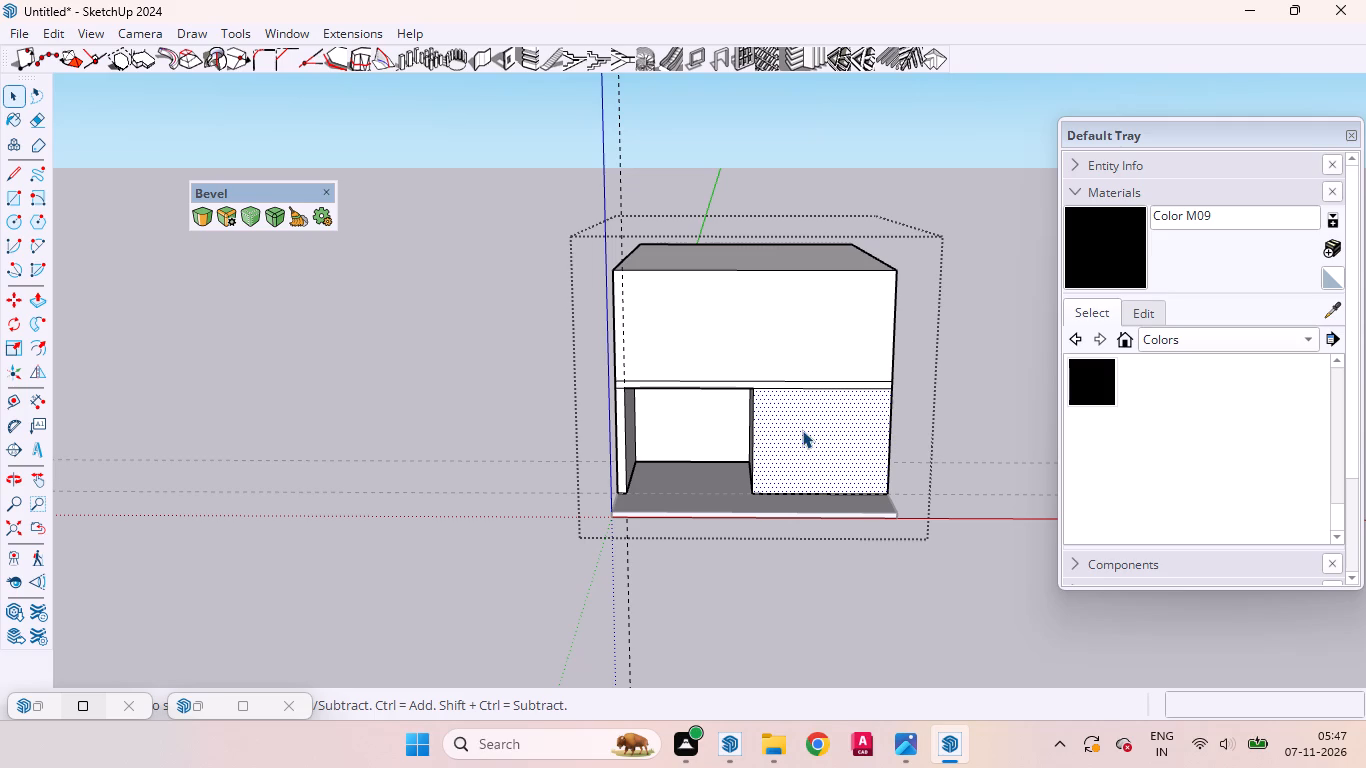
pyautogui.press('t')
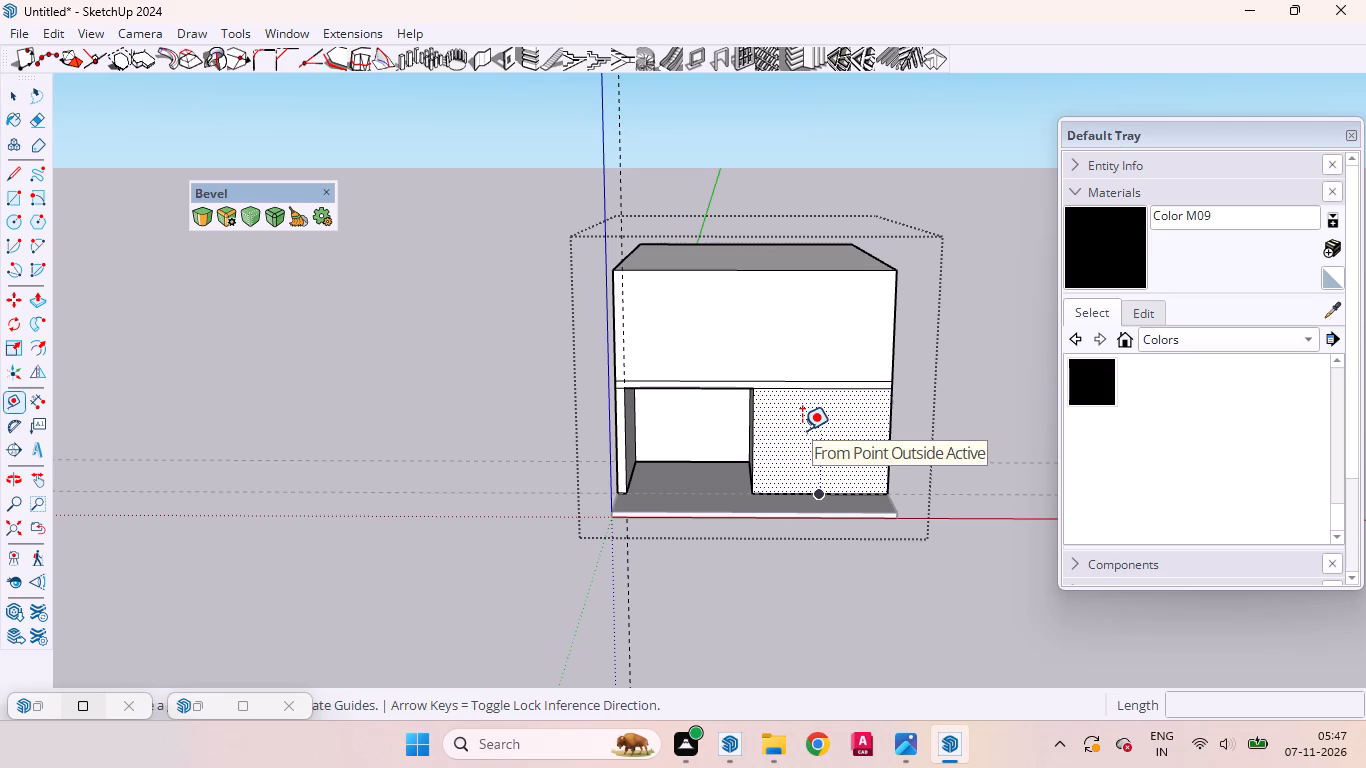
pyautogui.click(756, 429)
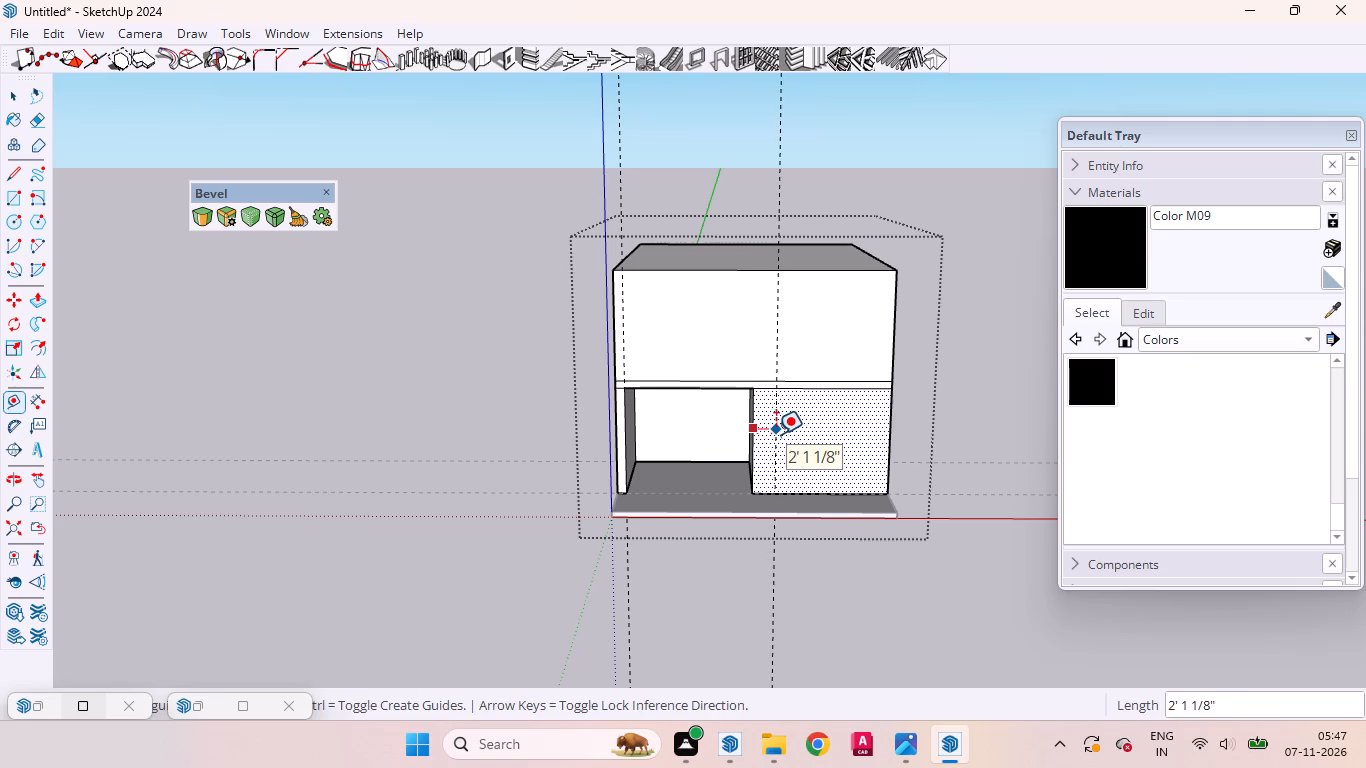
pyautogui.press('8')
pyautogui.press('Return')
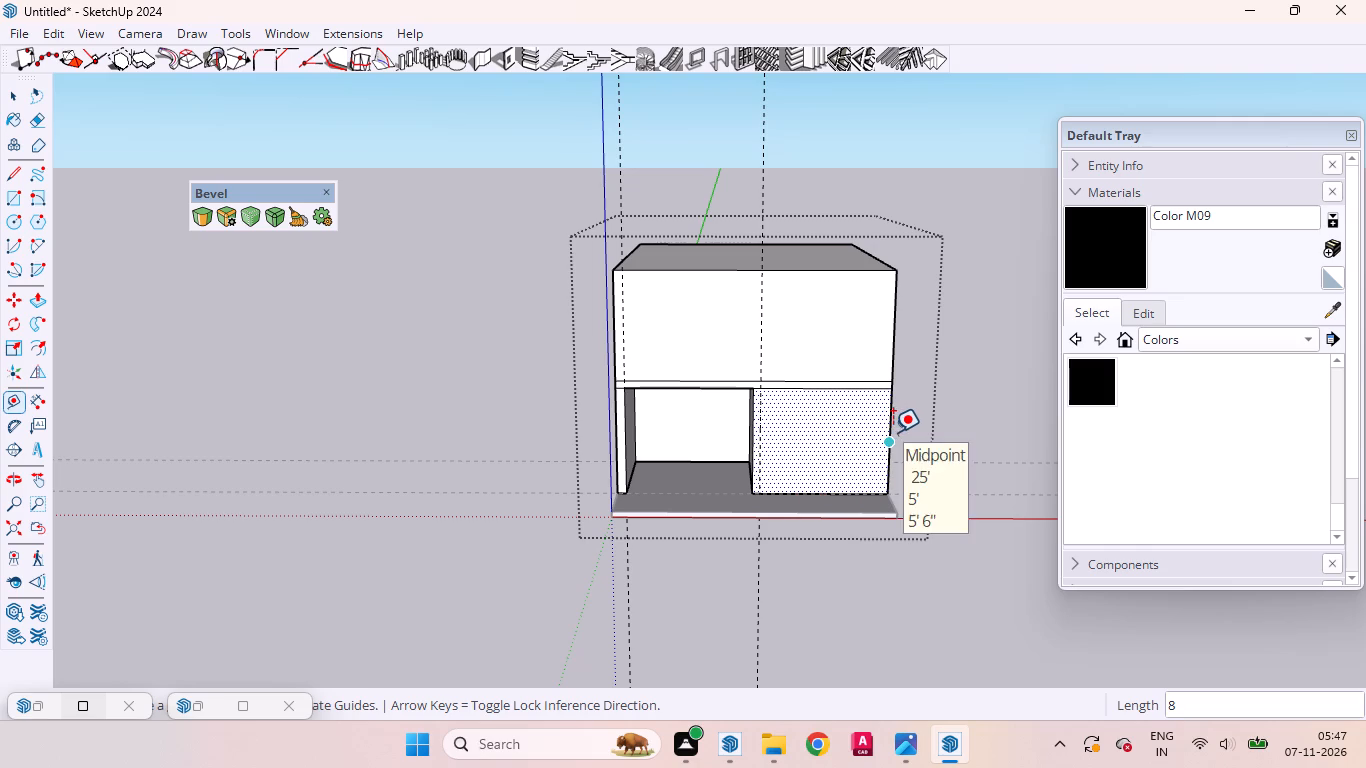
# Place a second vertical guide 8" in from the outer edge of the ground floor's right front half.
pyautogui.moveTo(893, 432); pyautogui.dragTo(864, 430)
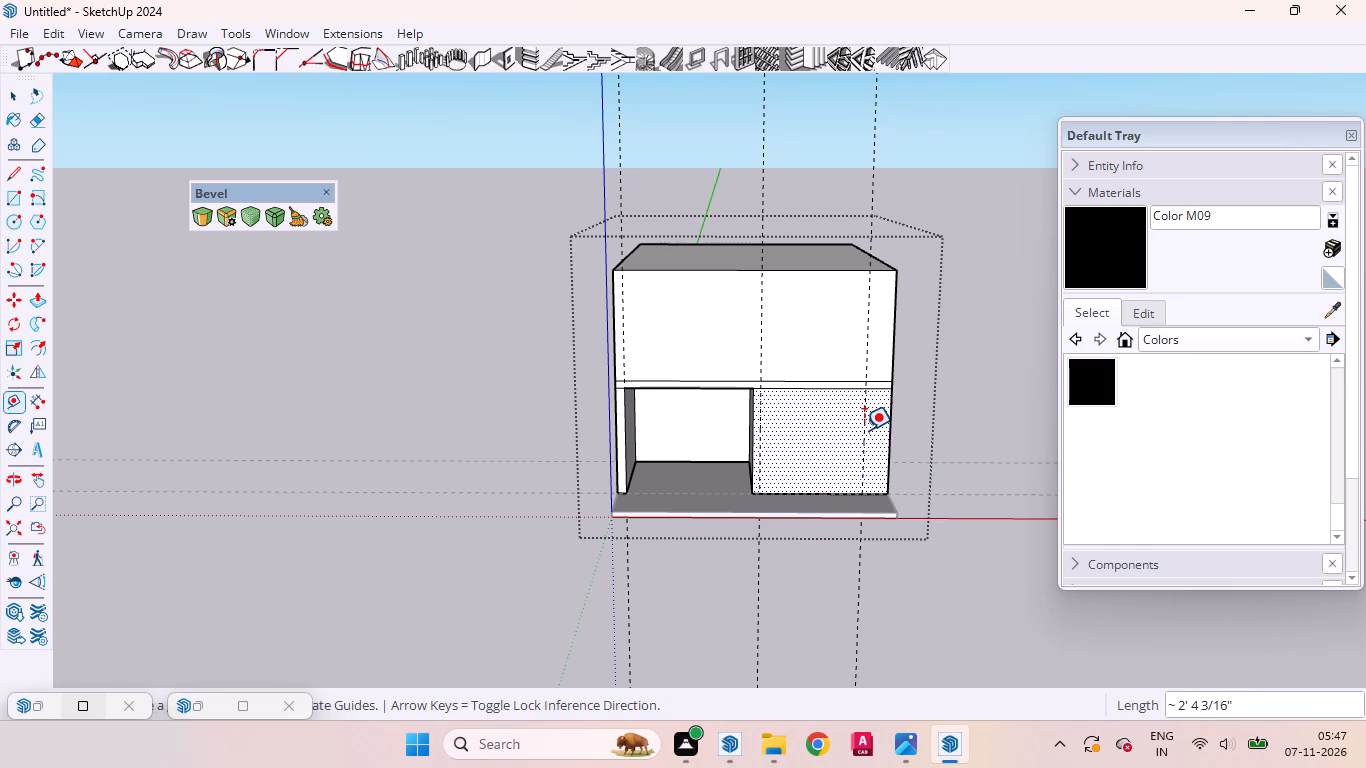
pyautogui.press('8')
pyautogui.press('Return')
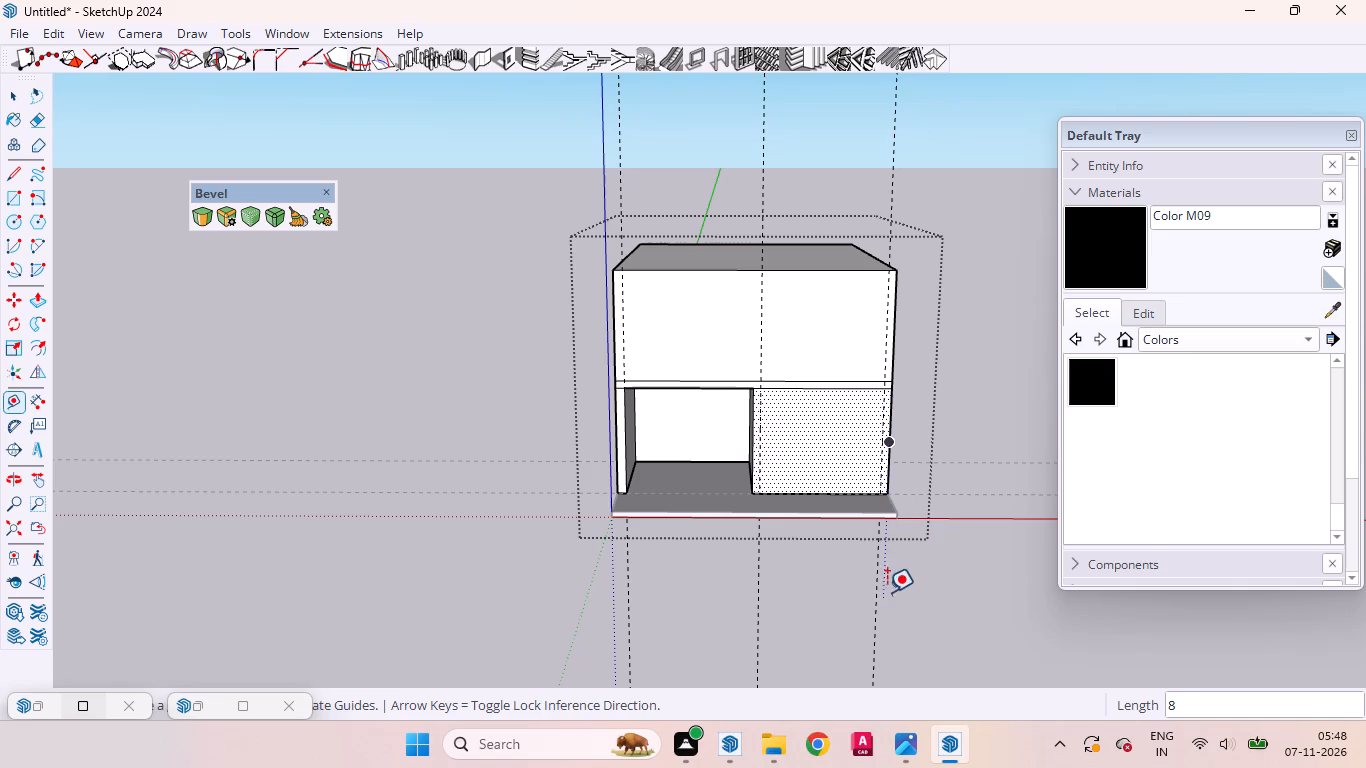
# Try to place a horizontal guide from the right front half's bottom edge, offset freehand by about 8' 10".
pyautogui.click(844, 496)
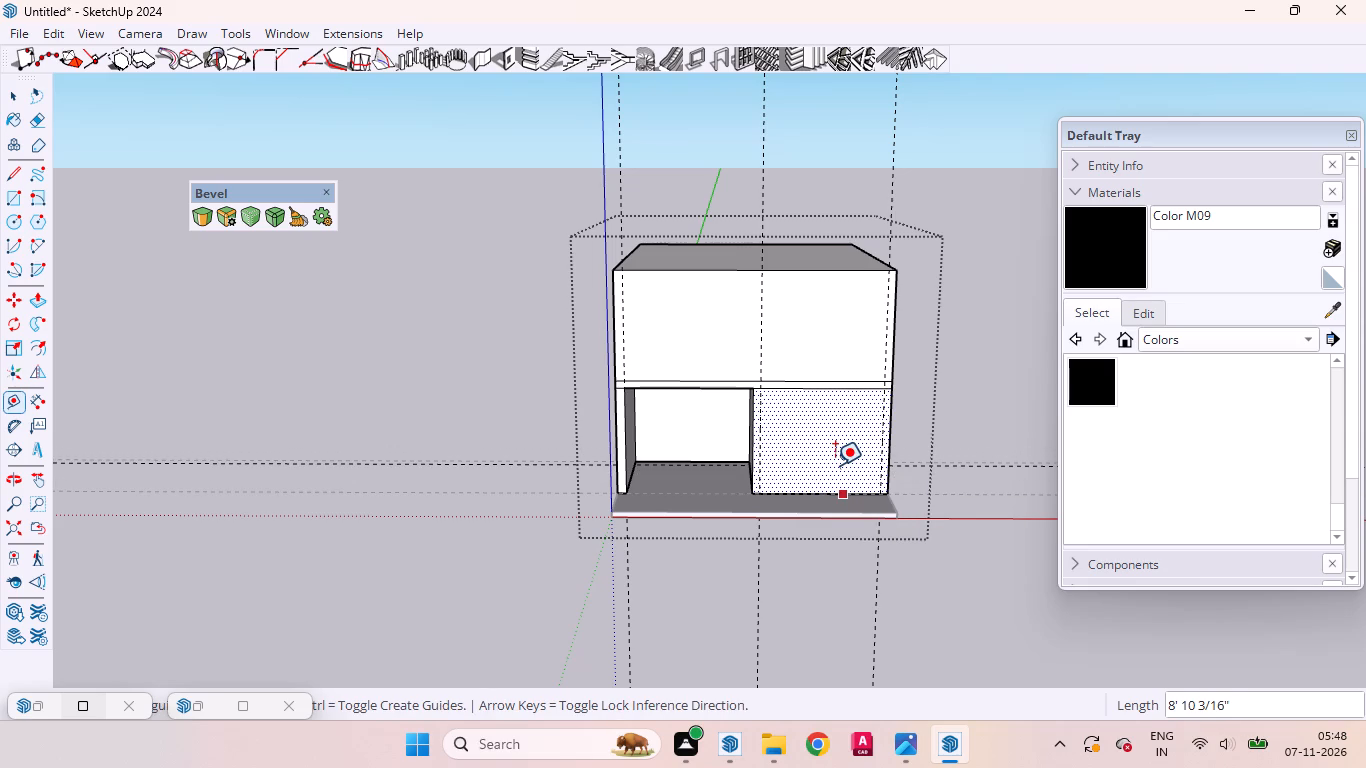
pyautogui.click(835, 465)
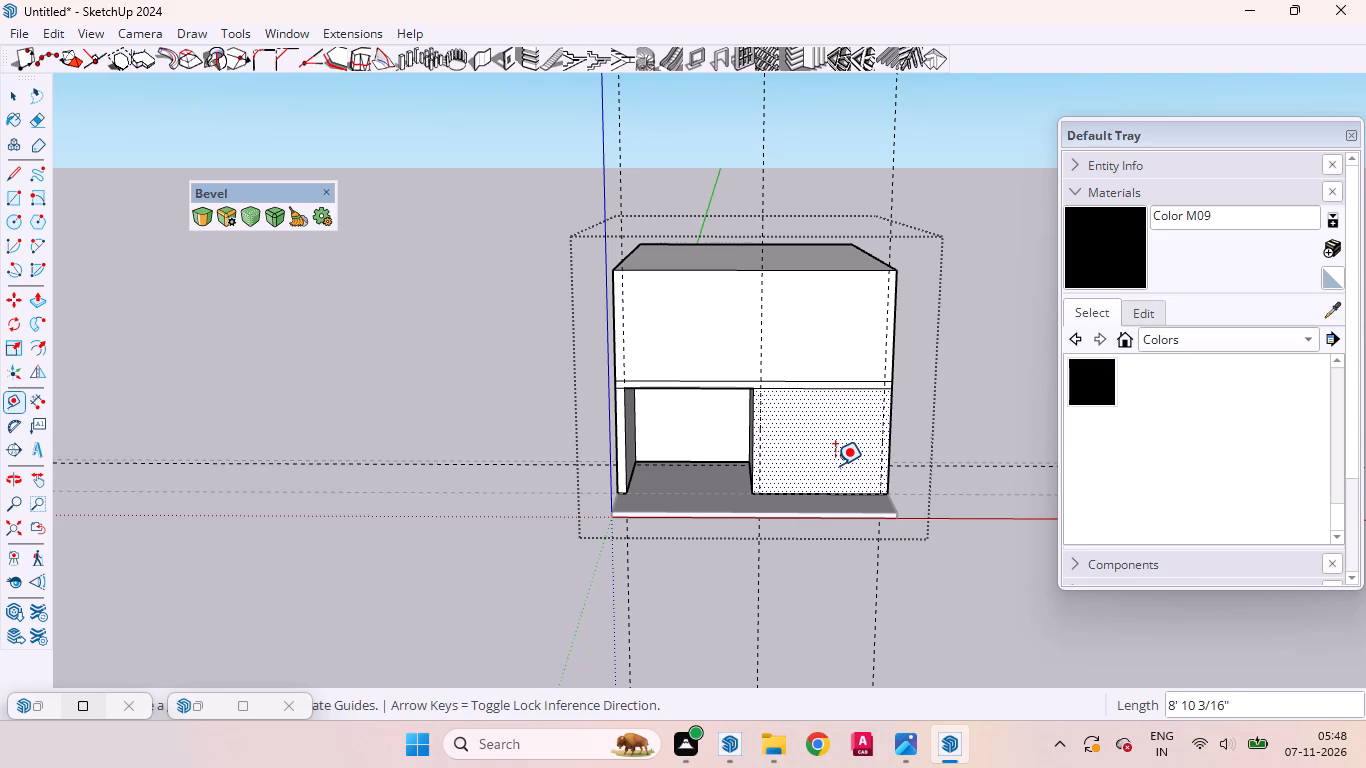
pyautogui.press('Up')
pyautogui.press('space')
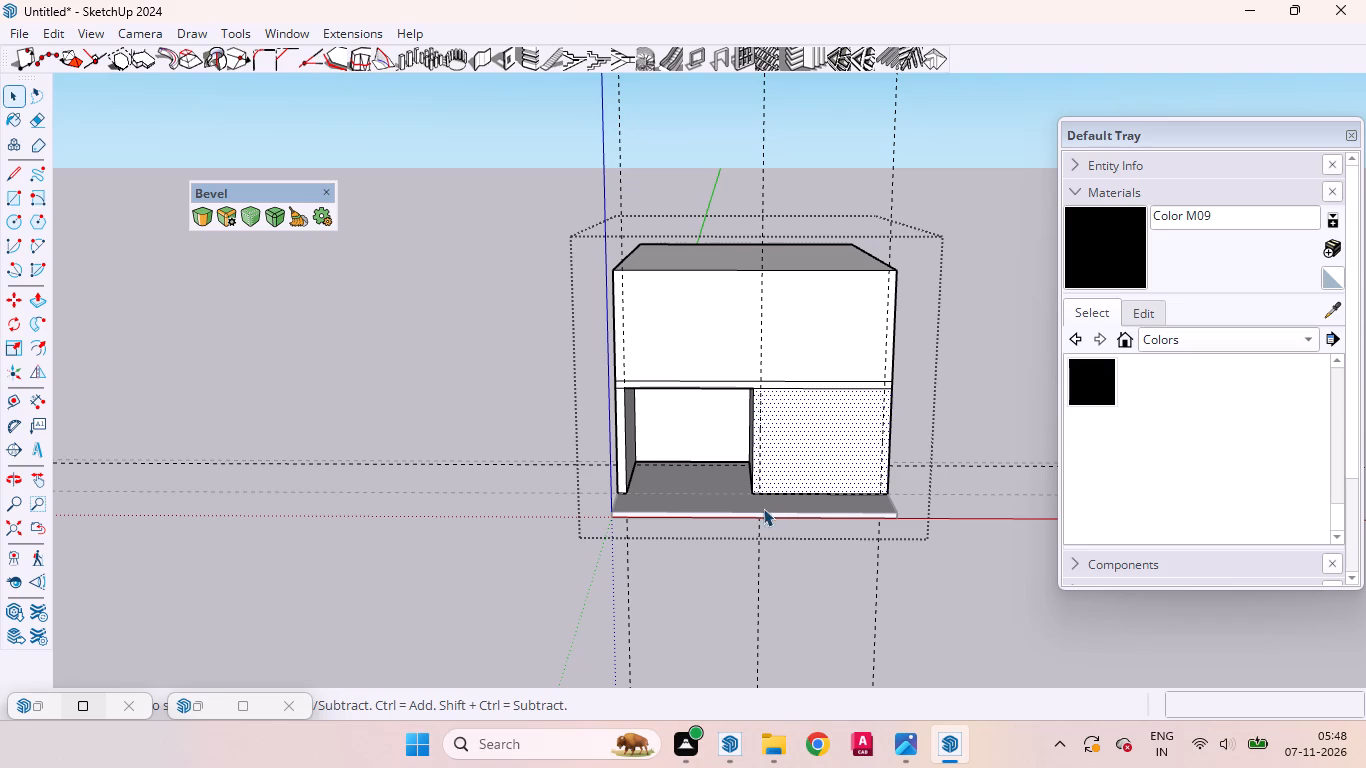
# Place a horizontal guide 2' above the bottom edge of the ground floor's right front half.
pyautogui.scroll(17, 750, 472)
pyautogui.moveTo(770, 547); pyautogui.dragTo(985, 529, button='middle')
pyautogui.scroll(1, 986, 509)
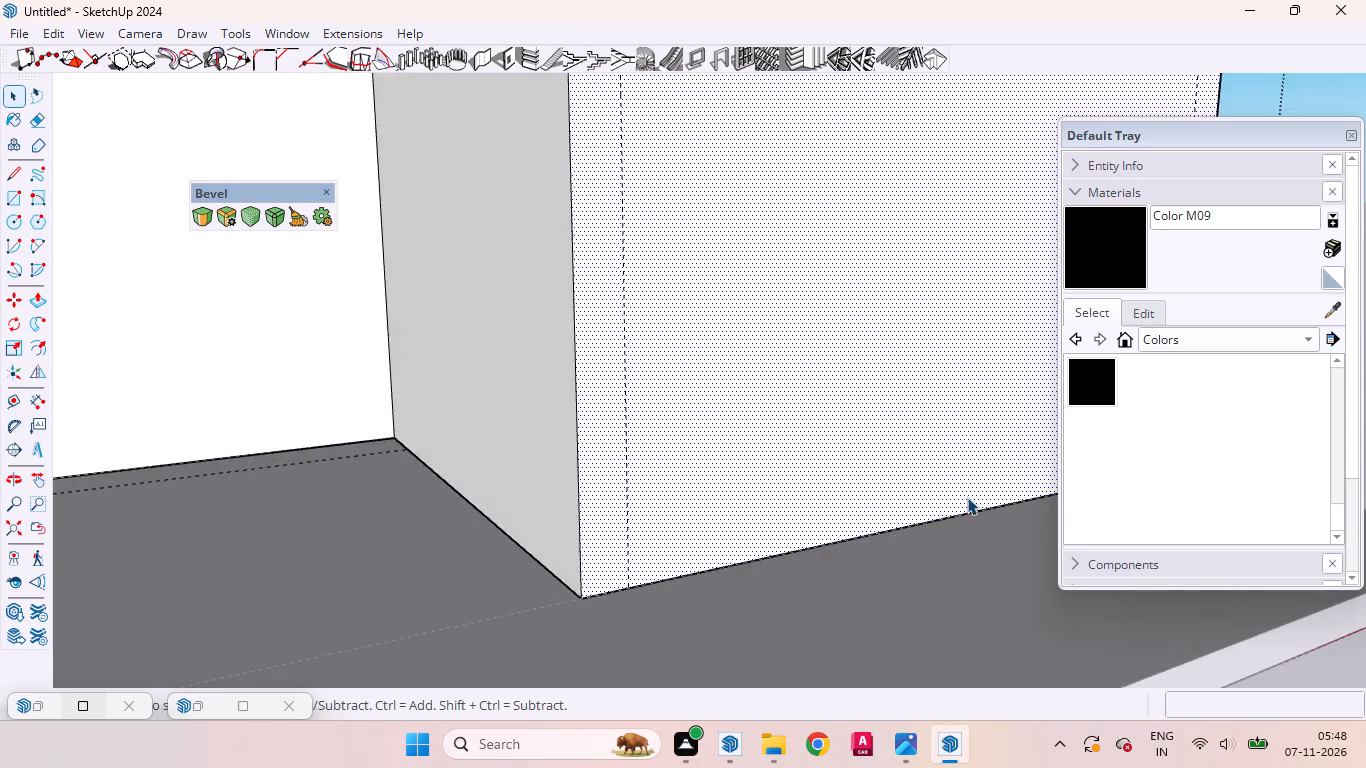
pyautogui.scroll(-5, 967, 497)
pyautogui.press('t')
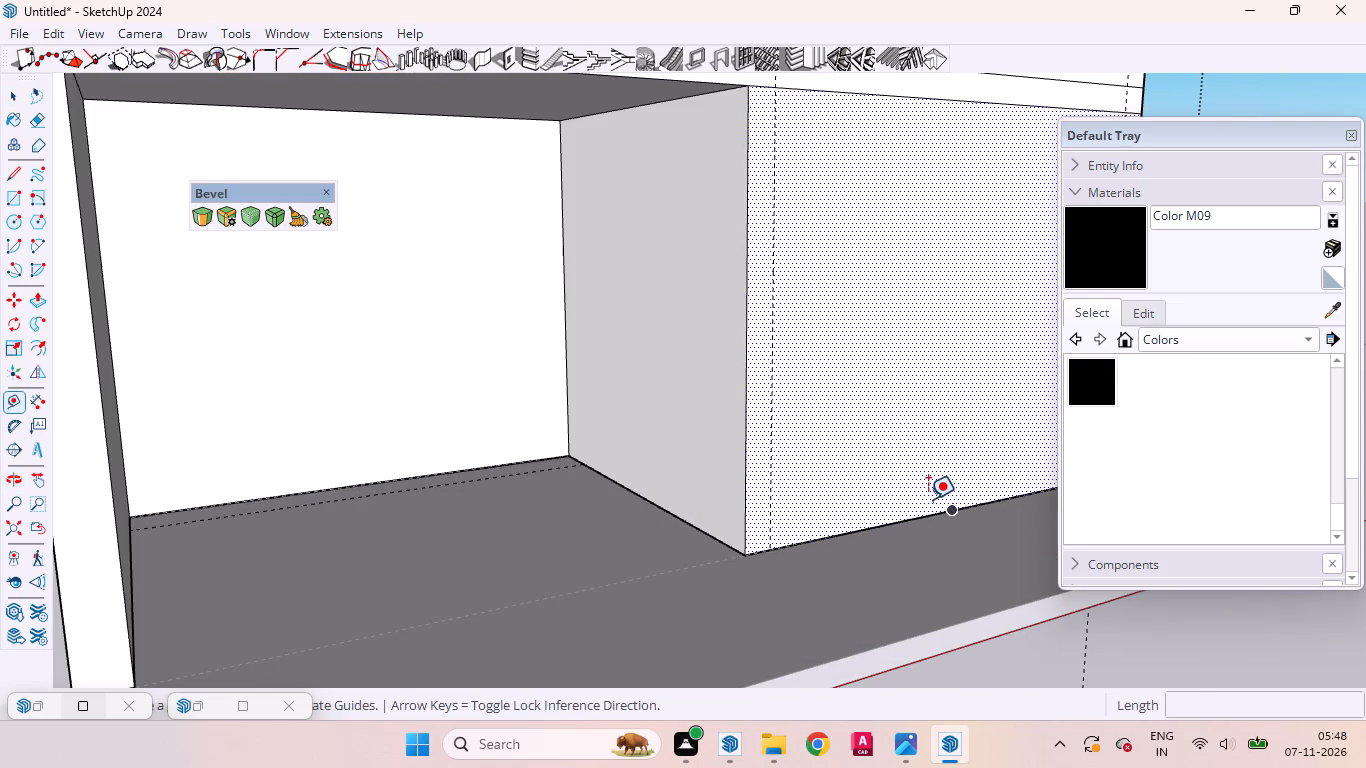
pyautogui.click(910, 513)
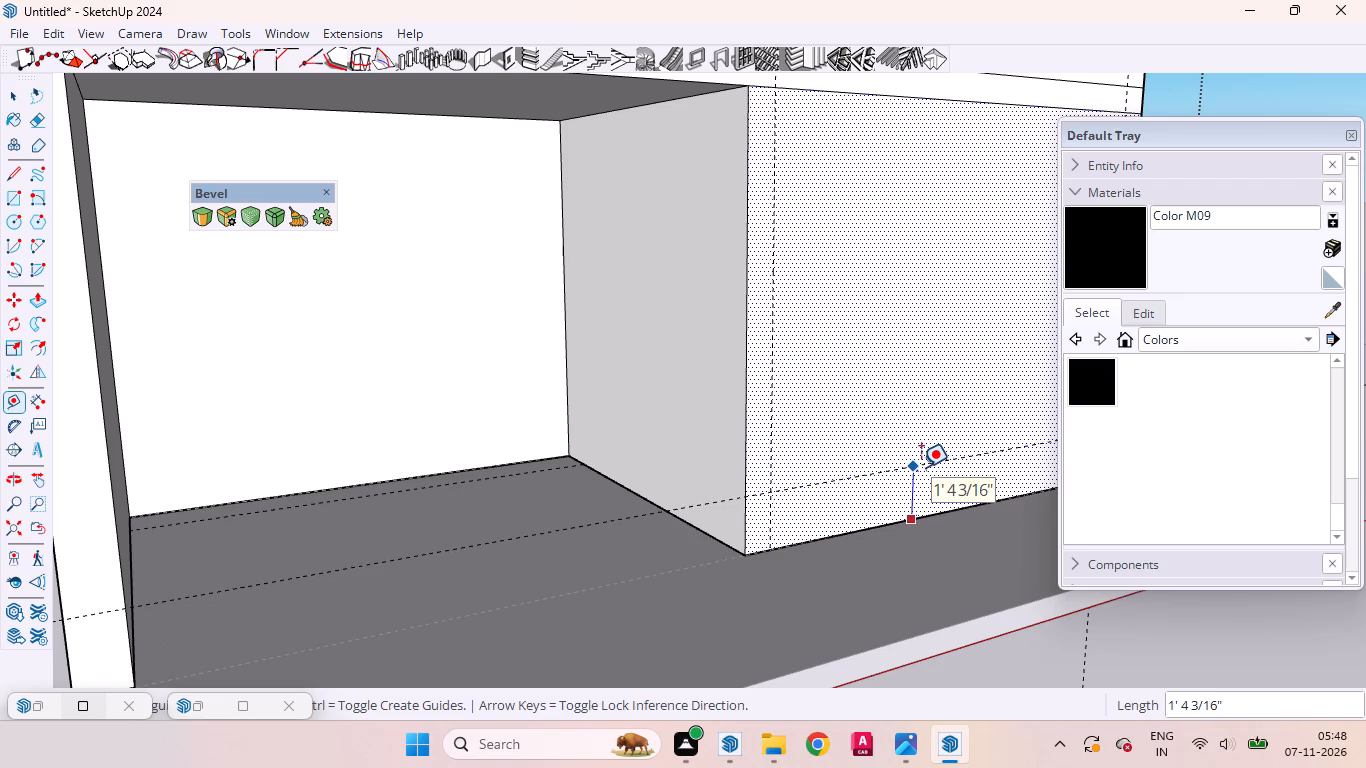
pyautogui.write("2'")
pyautogui.press('Return')
pyautogui.press('space')
# Draw an 11' 2" by 8' rectangle on the ground floor's right front half, aligned to the guides and the wall's top edge.
pyautogui.scroll(-1, 843, 436)
pyautogui.scroll(1, 833, 442)
pyautogui.scroll(-4, 830, 442)
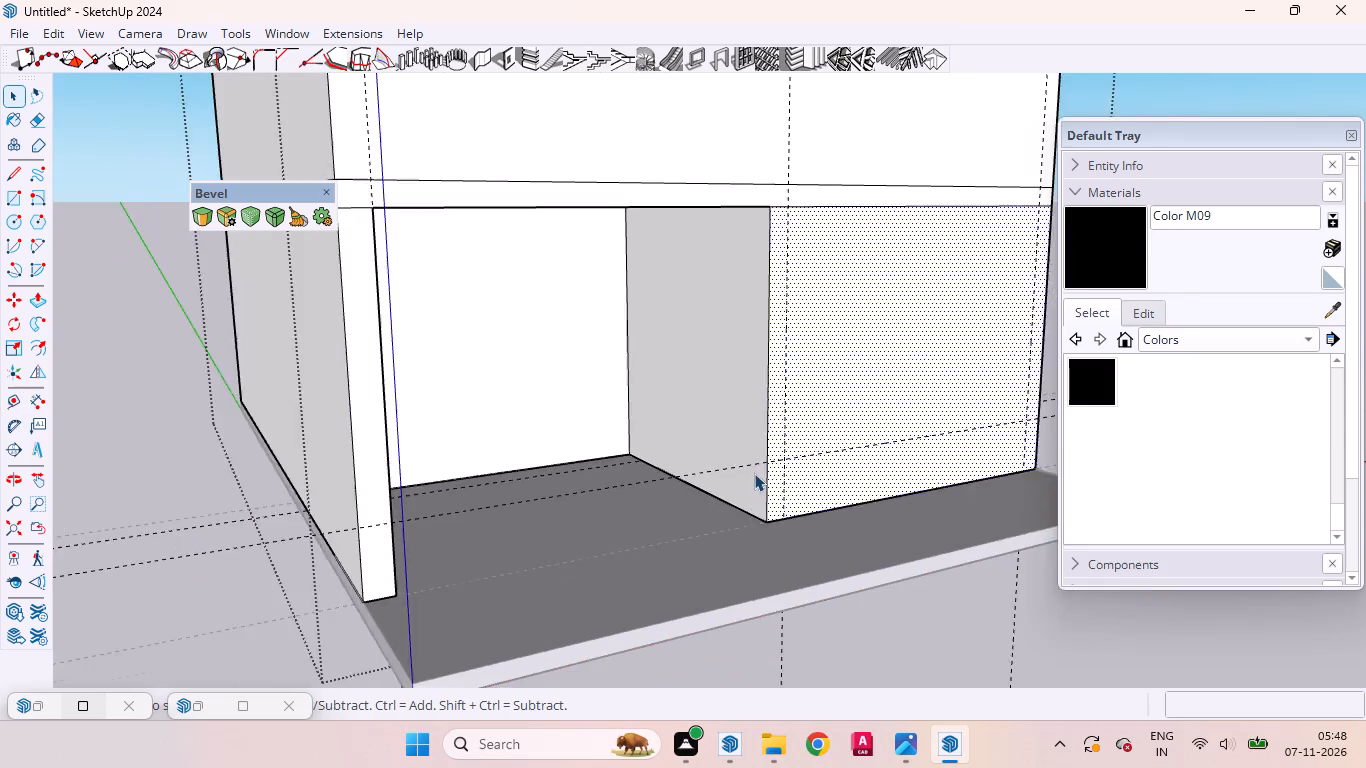
pyautogui.scroll(-5, 754, 473)
pyautogui.moveTo(804, 439); pyautogui.dragTo(636, 382, button='middle')
pyautogui.scroll(5, 692, 351)
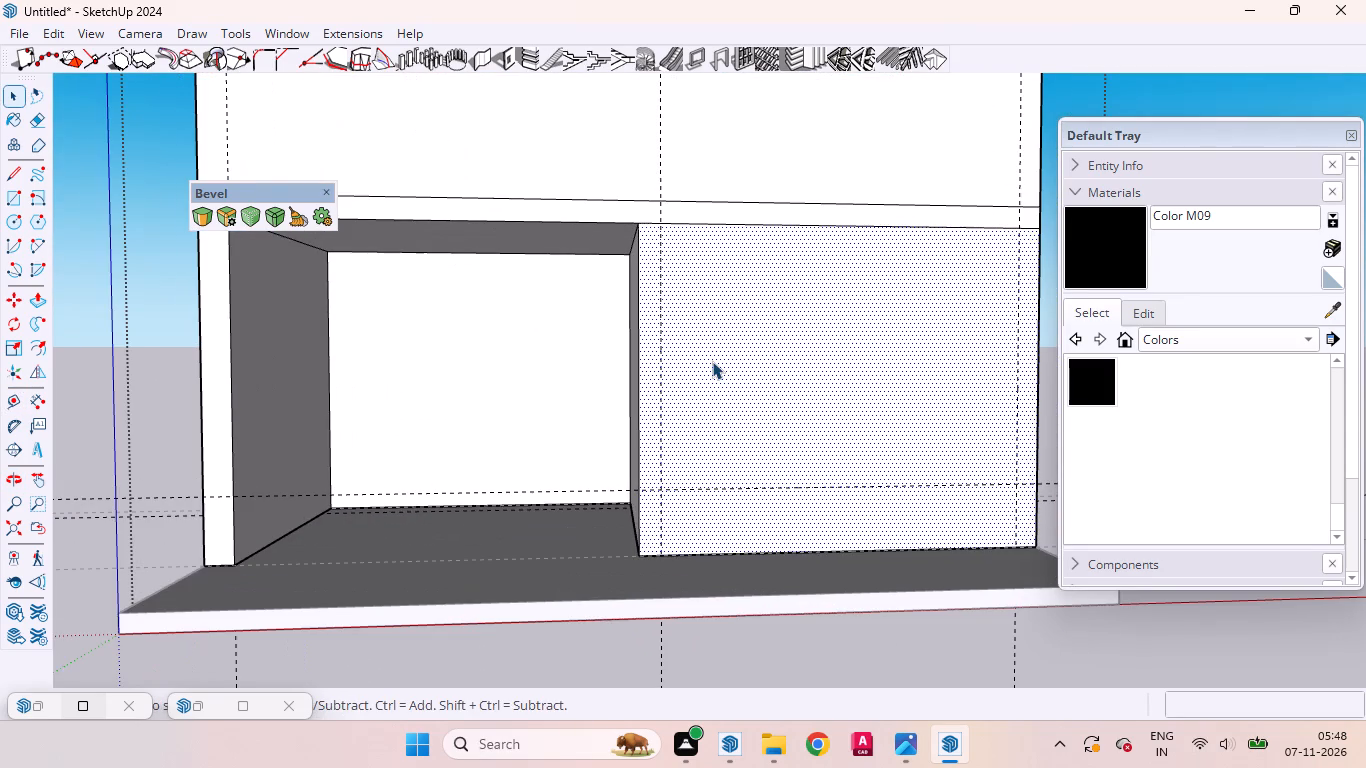
pyautogui.press('r')
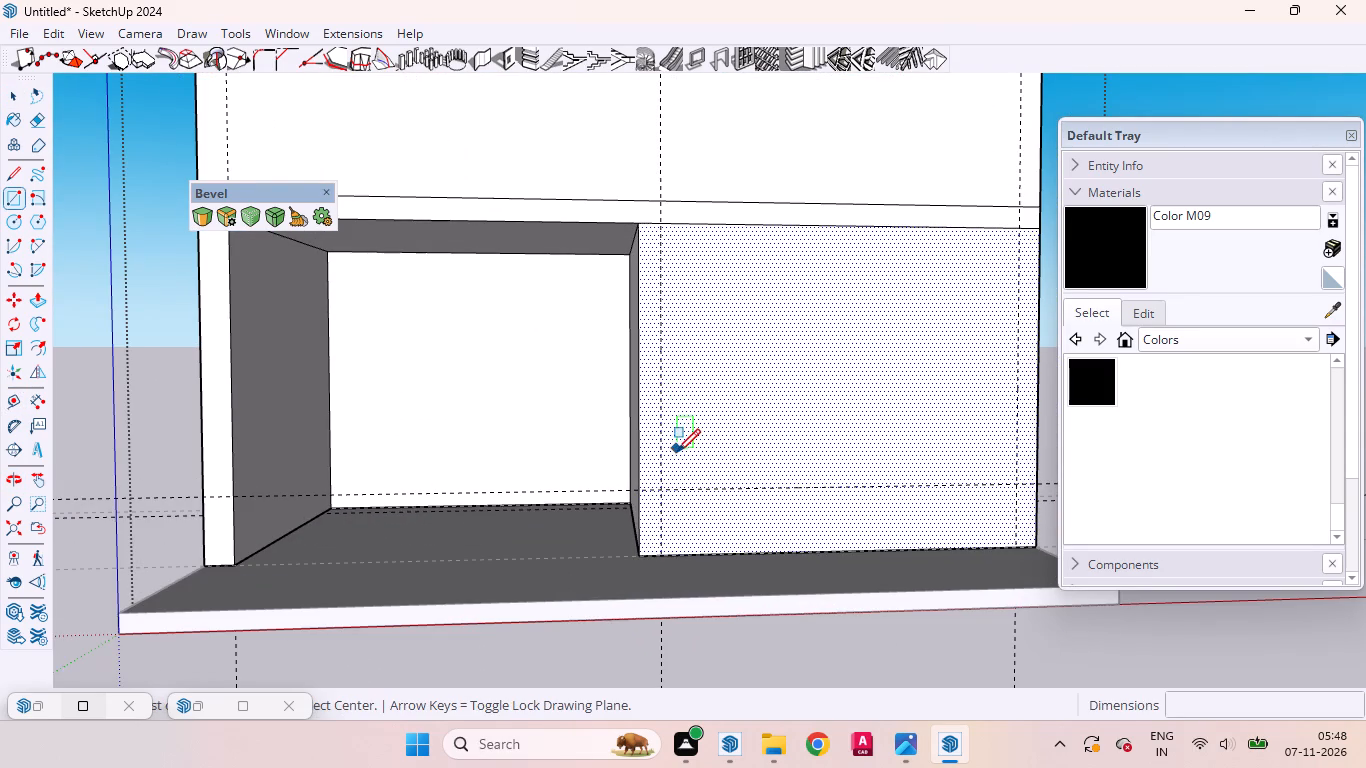
pyautogui.click(667, 485)
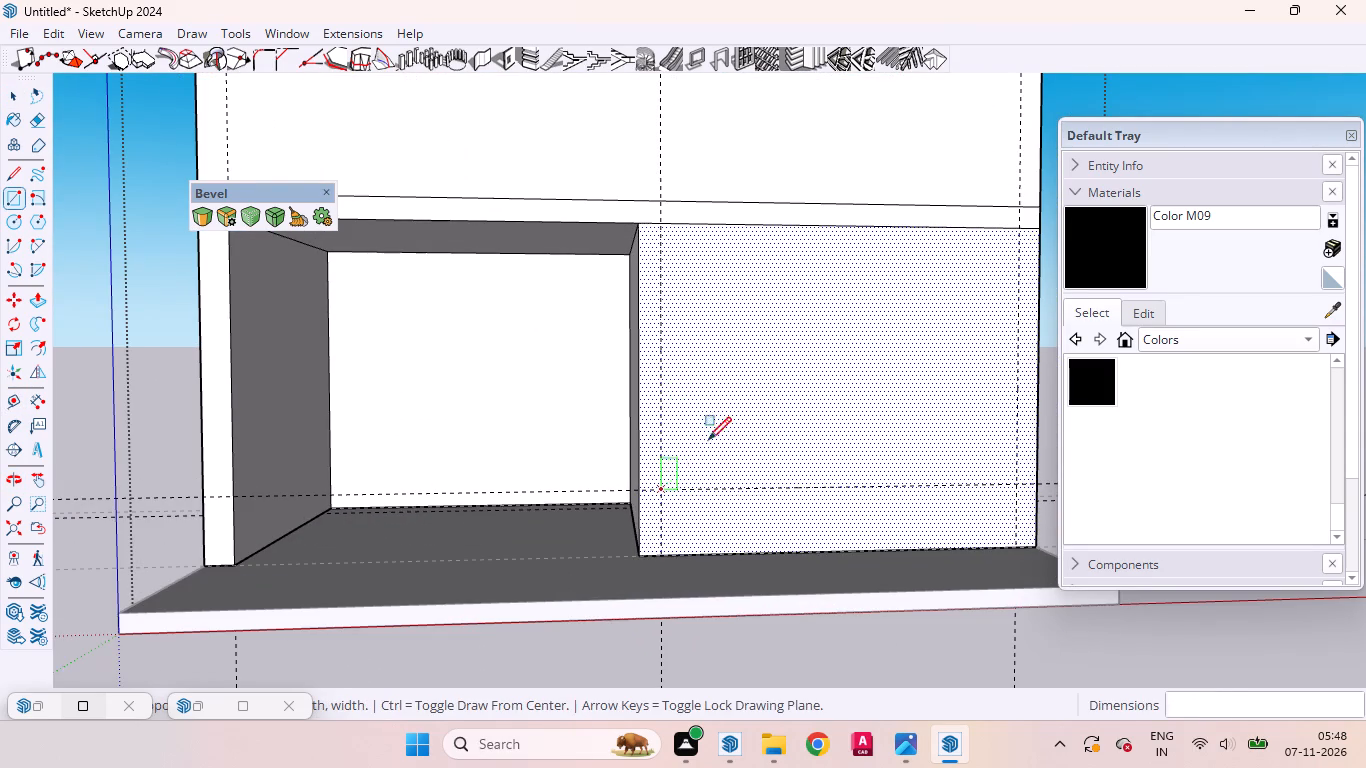
pyautogui.click(1016, 230)
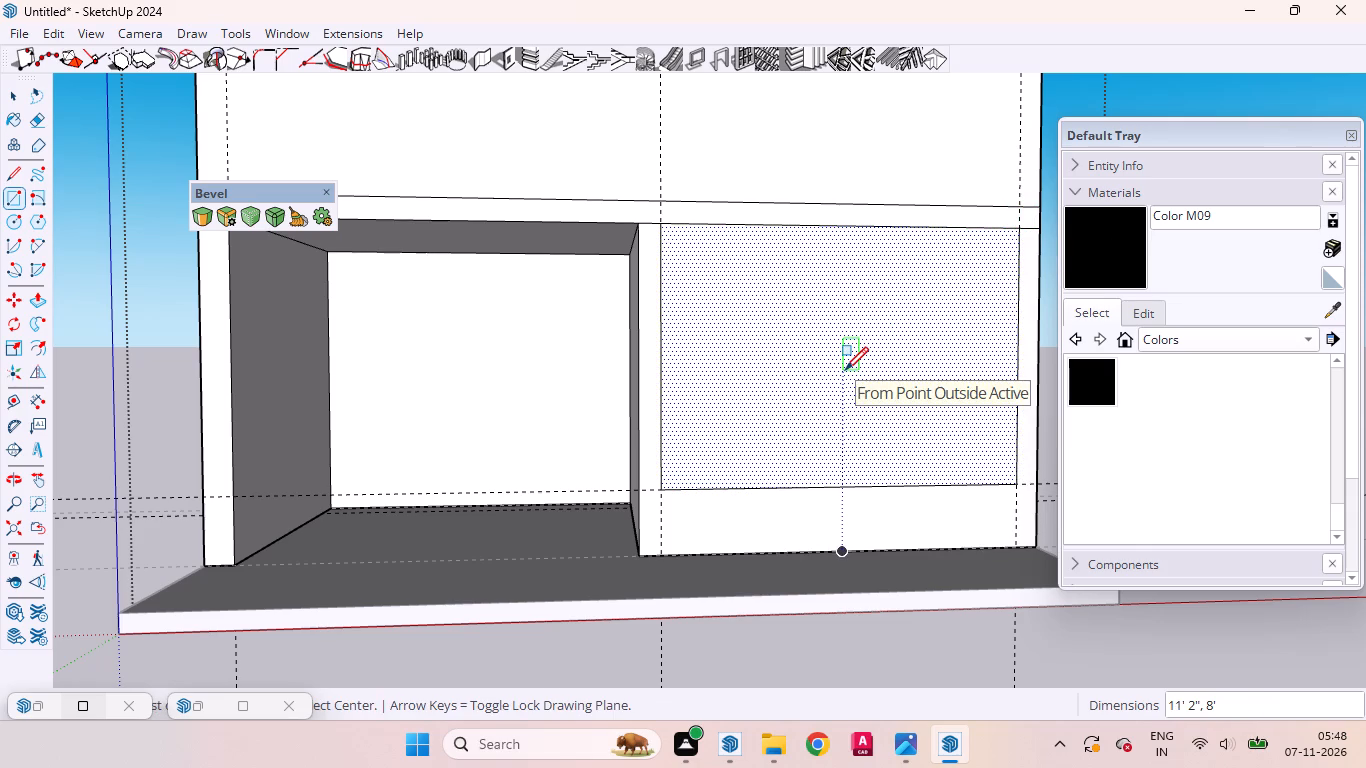
# Push the new rectangle inward by the same 10' depth as the neighbouring recess.
pyautogui.press('p')
pyautogui.click(781, 389)
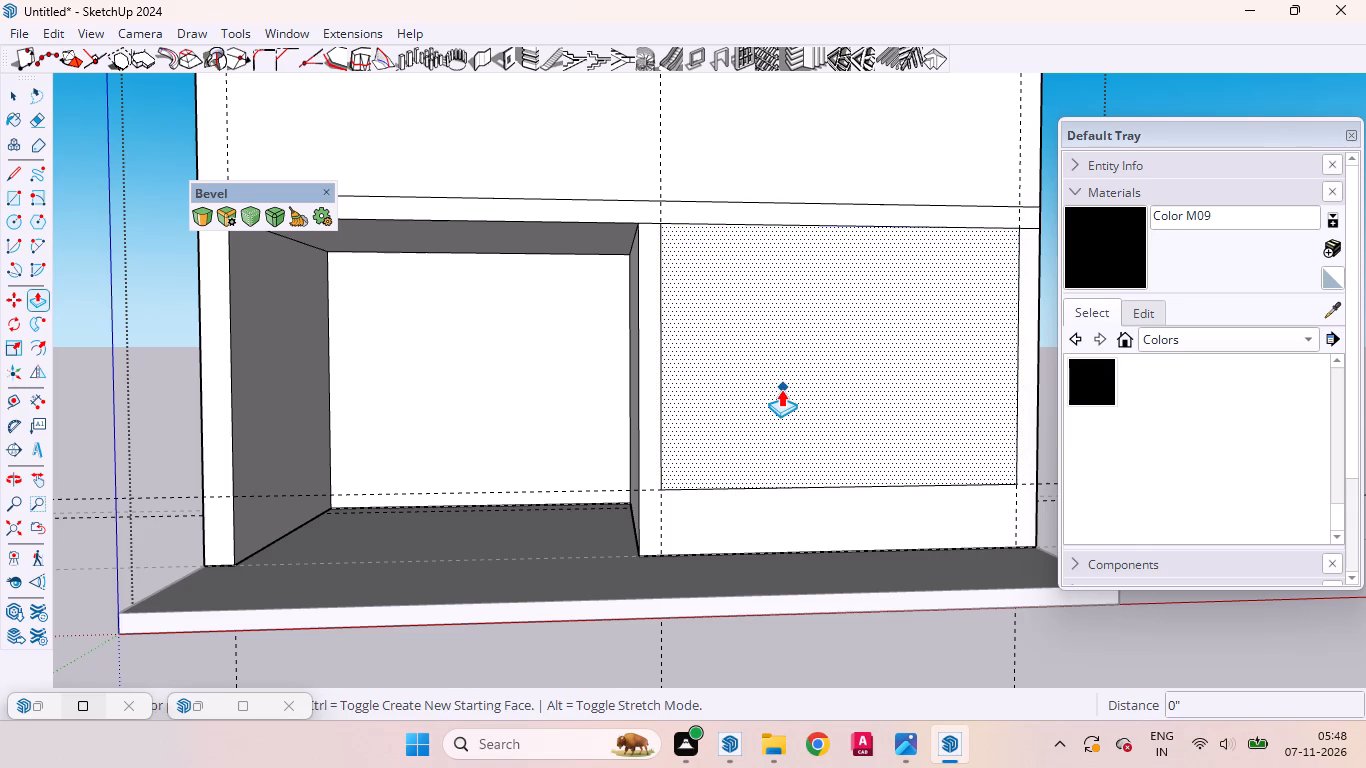
pyautogui.doubleClick(781, 389)
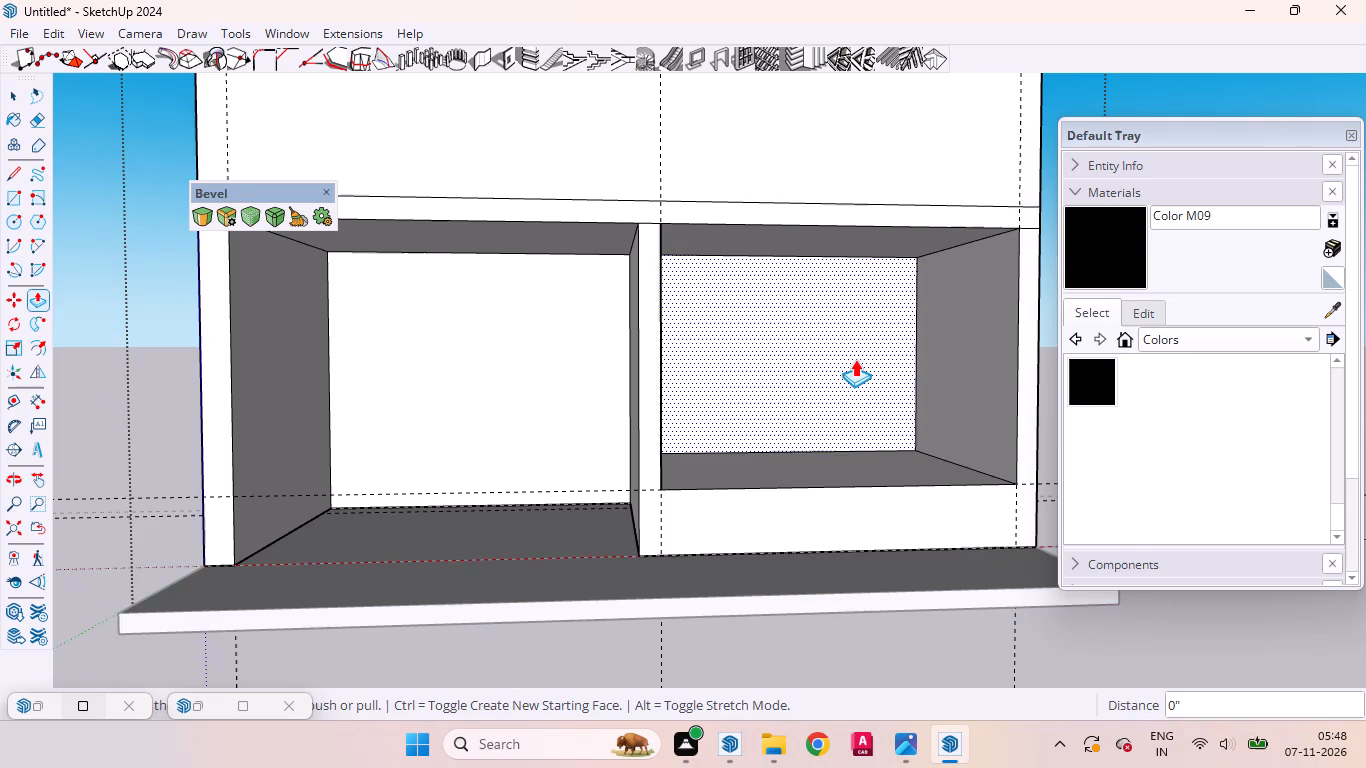
pyautogui.scroll(-5, 817, 373)
pyautogui.moveTo(806, 400); pyautogui.dragTo(841, 593, button='middle')
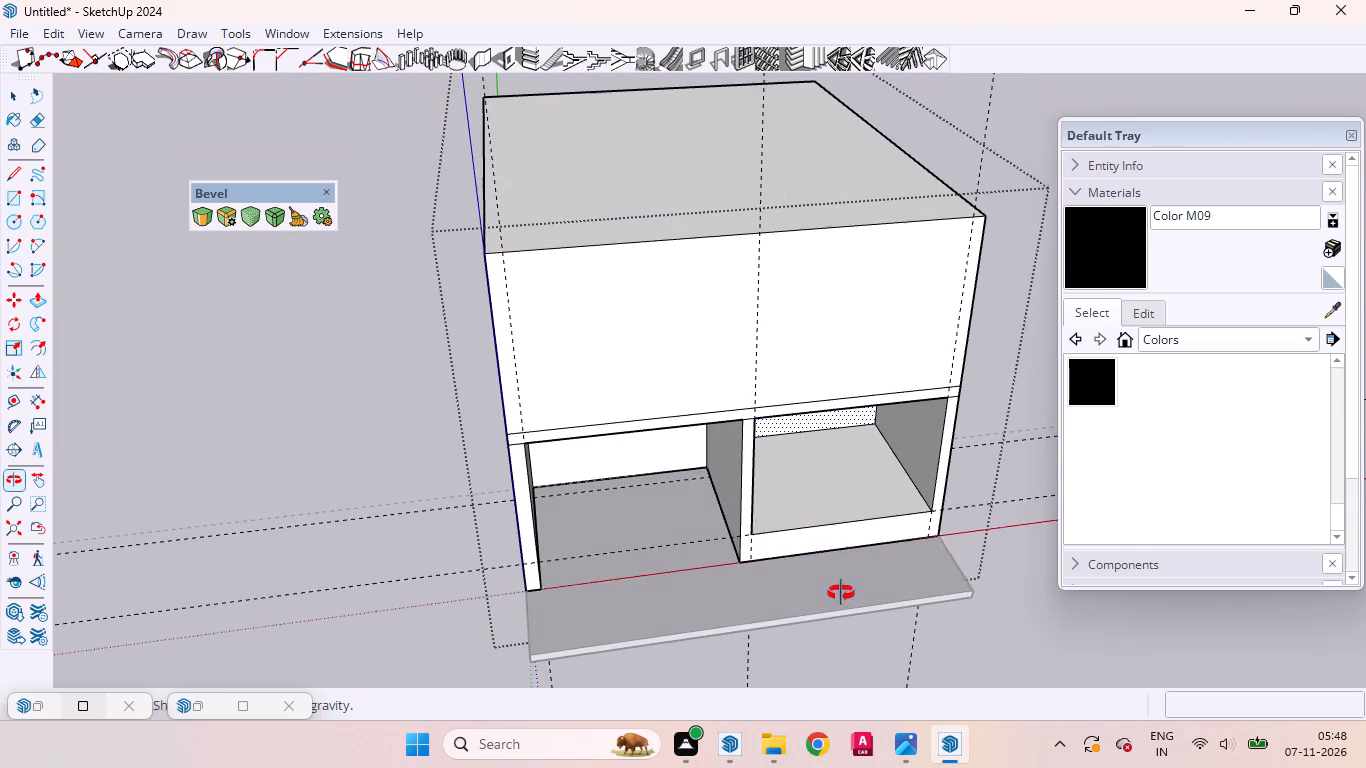
pyautogui.press('space')
# Place a guide on the right recess's raised floor, 8" in from its front edge.
pyautogui.scroll(5, 832, 499)
pyautogui.moveTo(832, 497); pyautogui.dragTo(775, 464, button='middle')
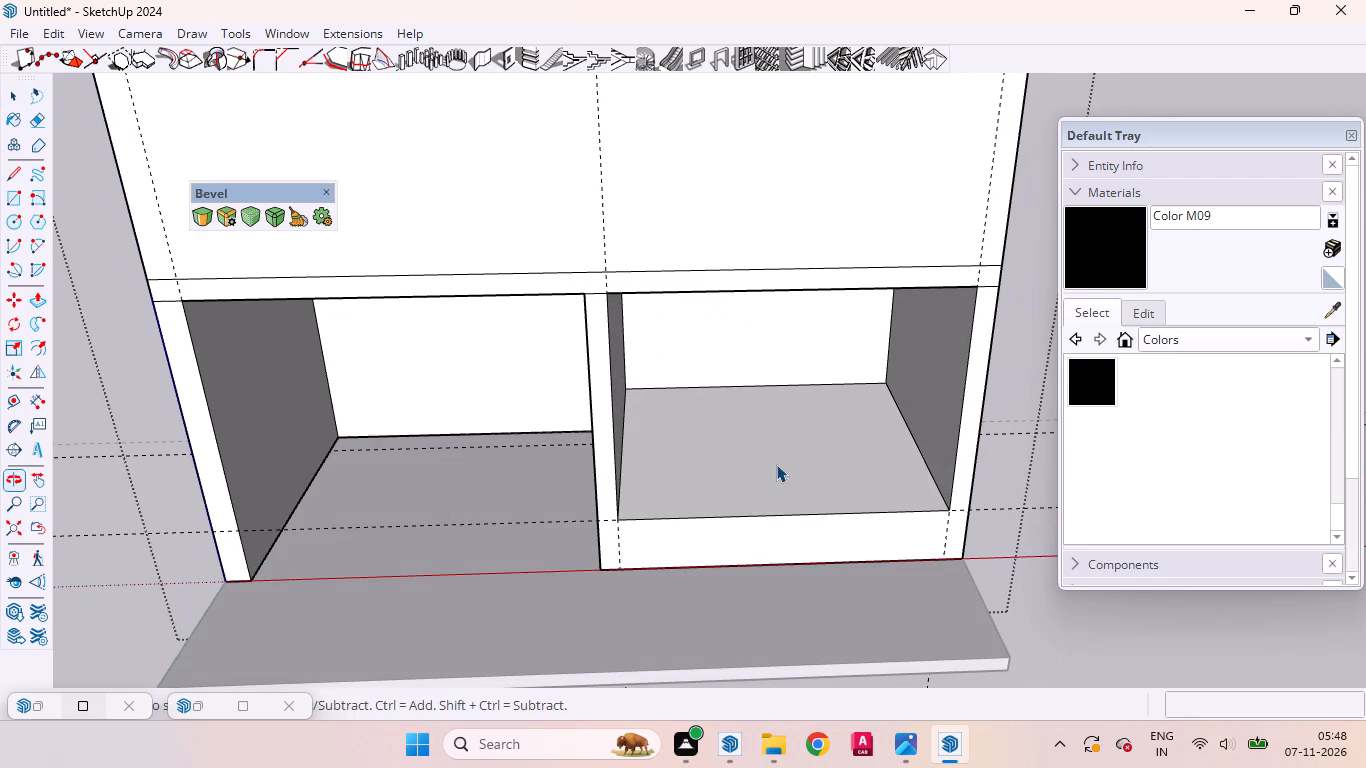
pyautogui.scroll(2, 770, 465)
pyautogui.middleClick(770, 467)
pyautogui.scroll(-1, 770, 467)
pyautogui.moveTo(790, 497); pyautogui.dragTo(823, 523, button='middle')
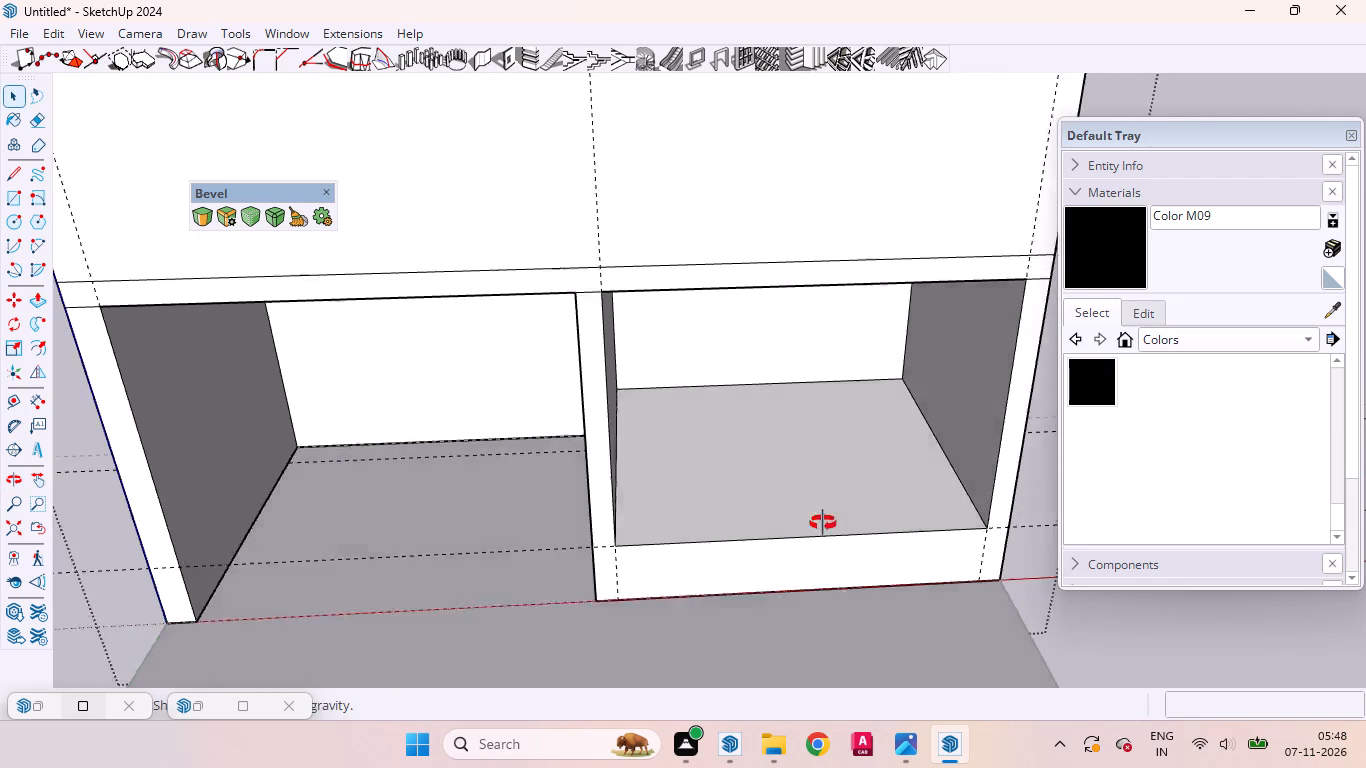
pyautogui.moveTo(823, 523); pyautogui.dragTo(876, 543, button='middle')
pyautogui.press('t')
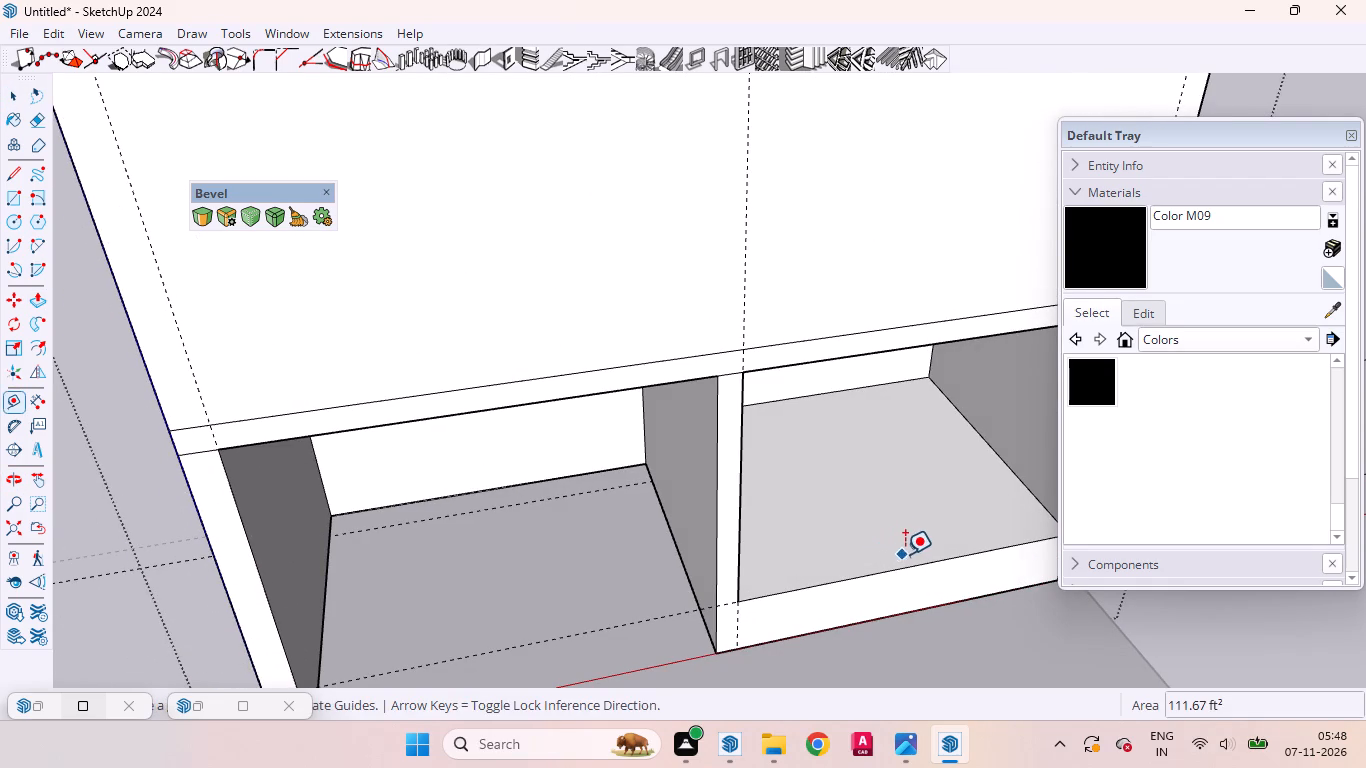
pyautogui.click(915, 566)
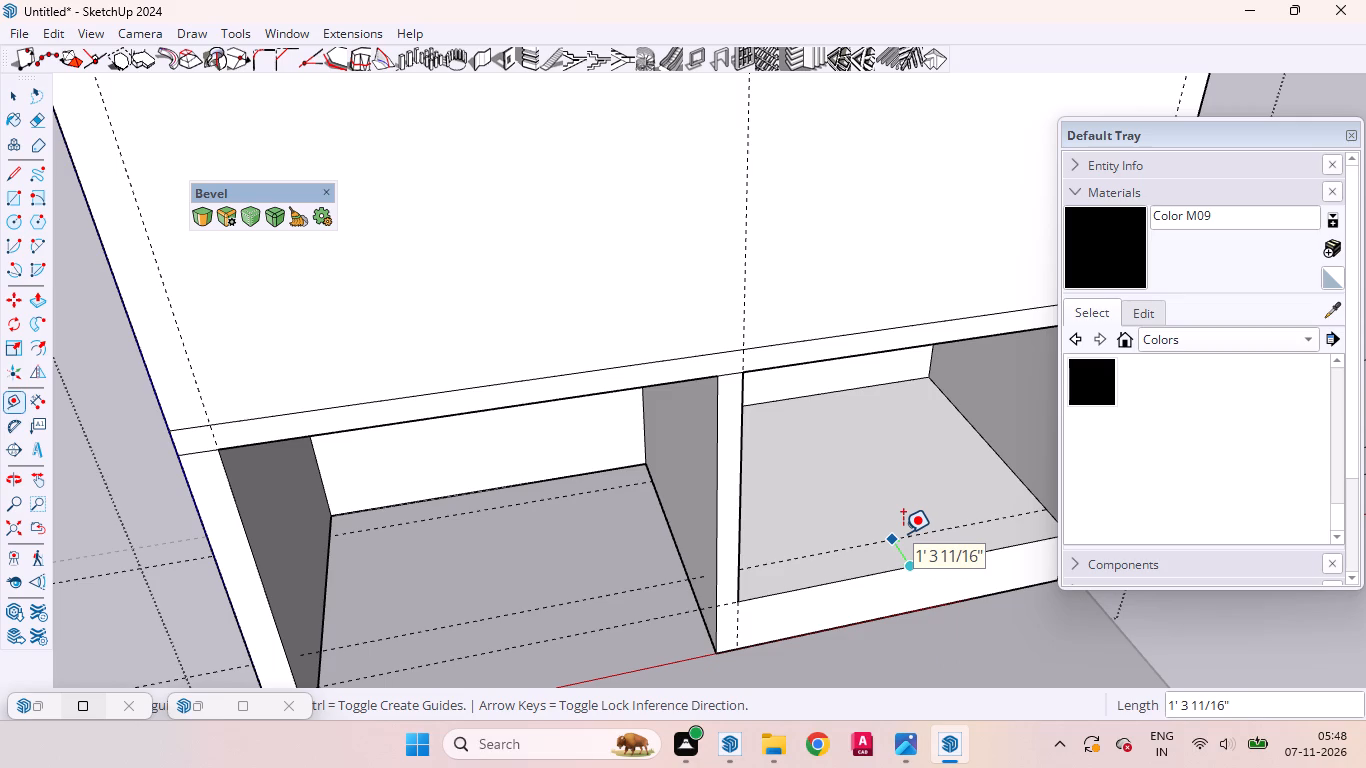
pyautogui.press('8')
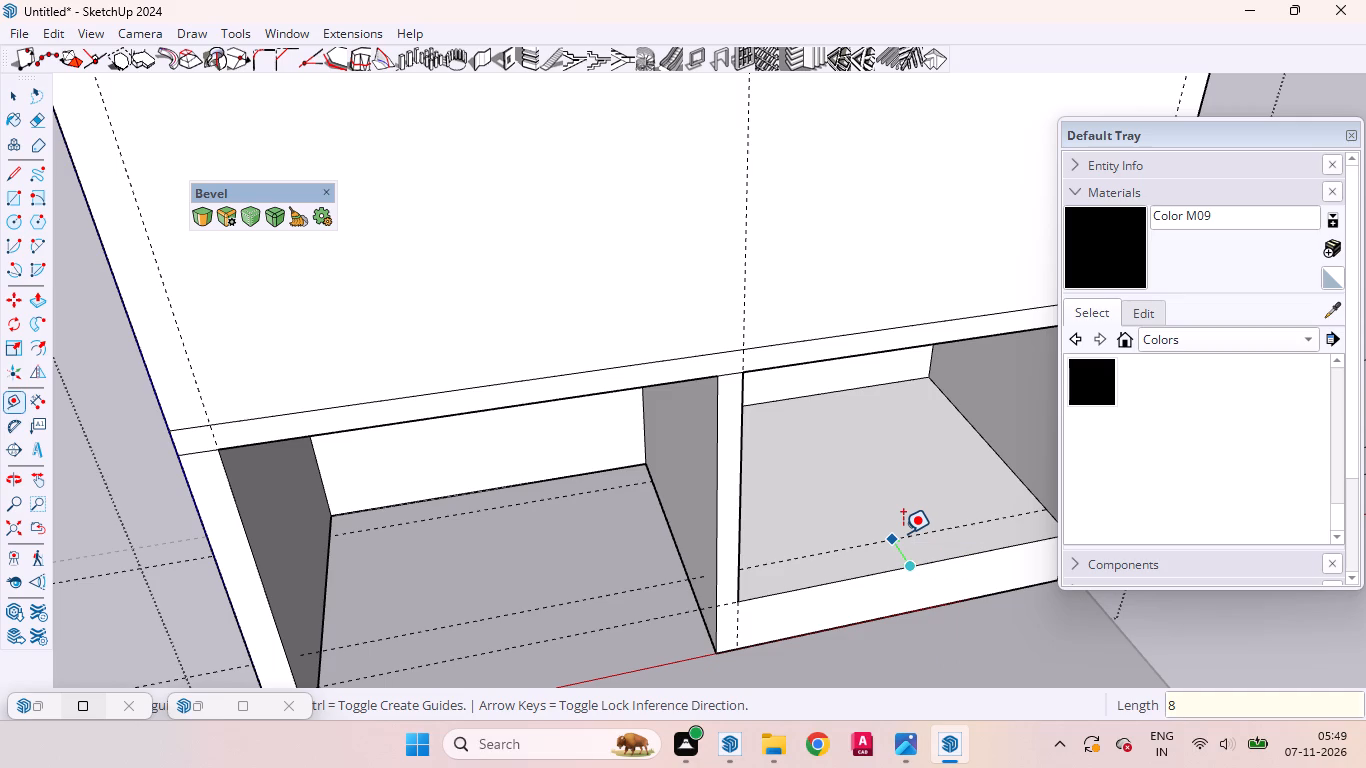
pyautogui.press('Return')
pyautogui.press('space')
# Draw an 11' 2" line along the guide to split the front strip from the right recess's floor.
pyautogui.click(875, 520)
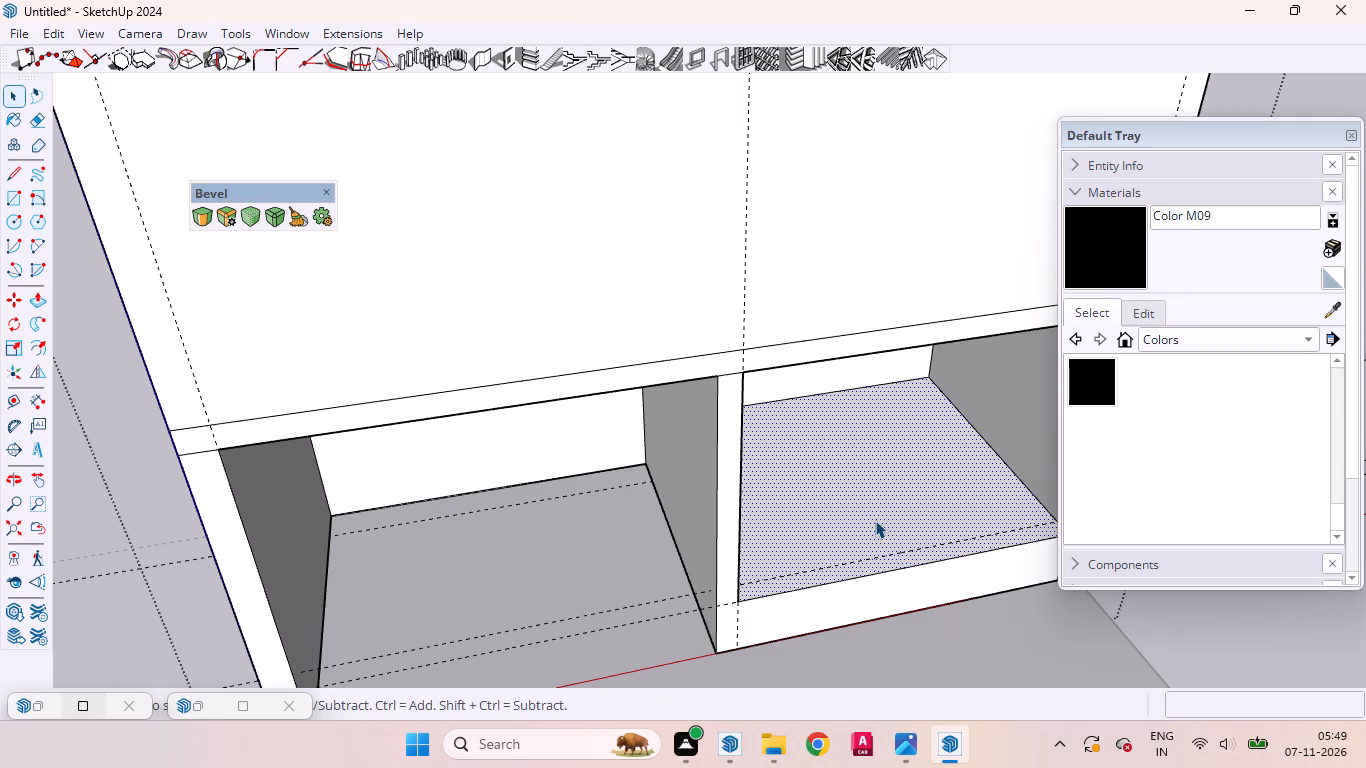
pyautogui.press('l')
pyautogui.scroll(-5, 843, 500)
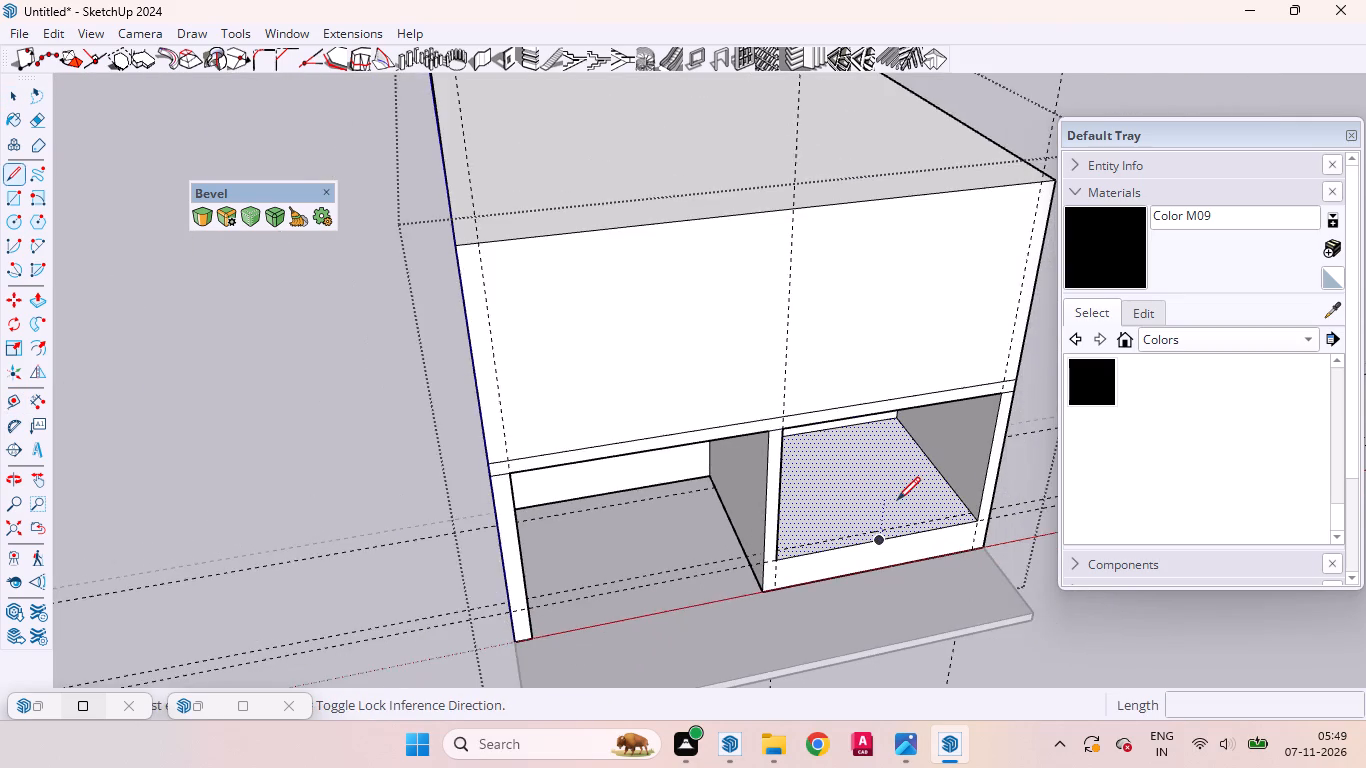
pyautogui.scroll(5, 905, 500)
pyautogui.click(1008, 520)
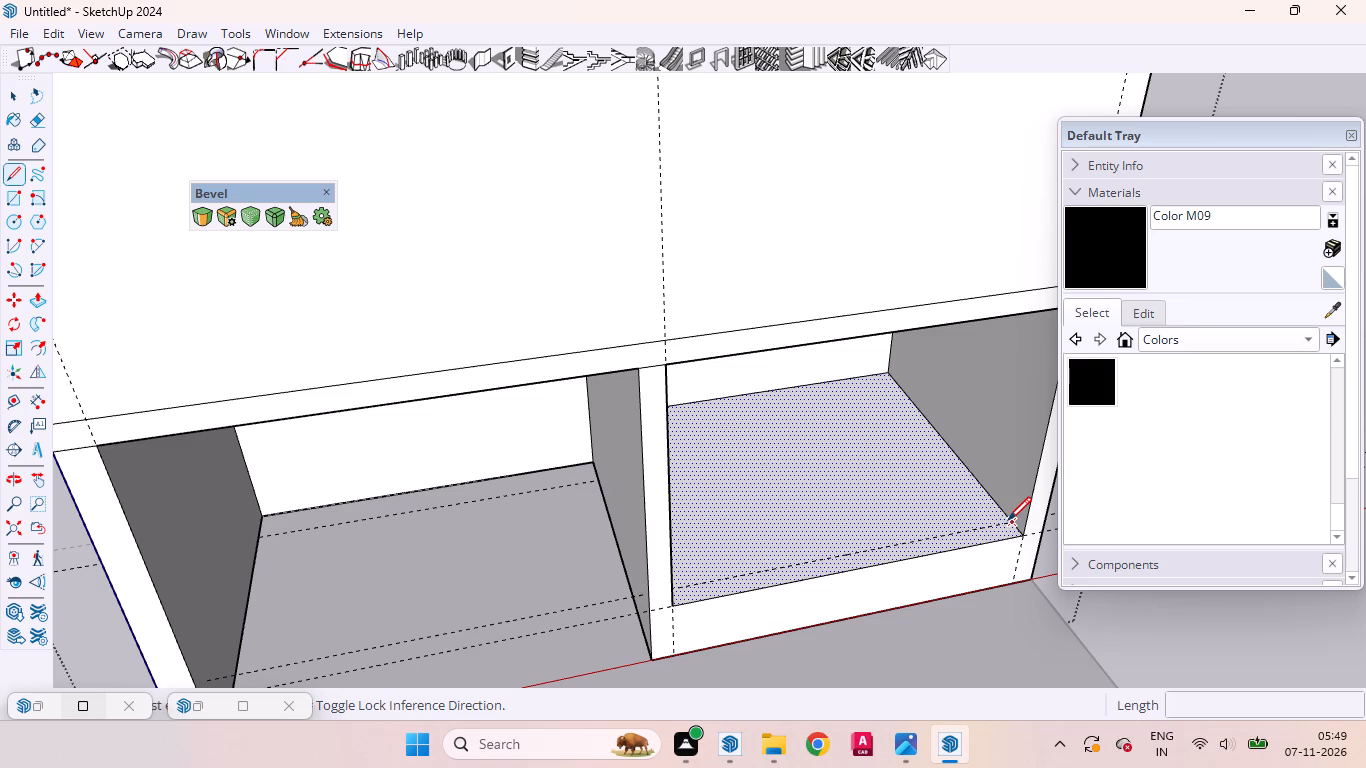
pyautogui.moveTo(783, 585); pyautogui.dragTo(631, 538, button='middle')
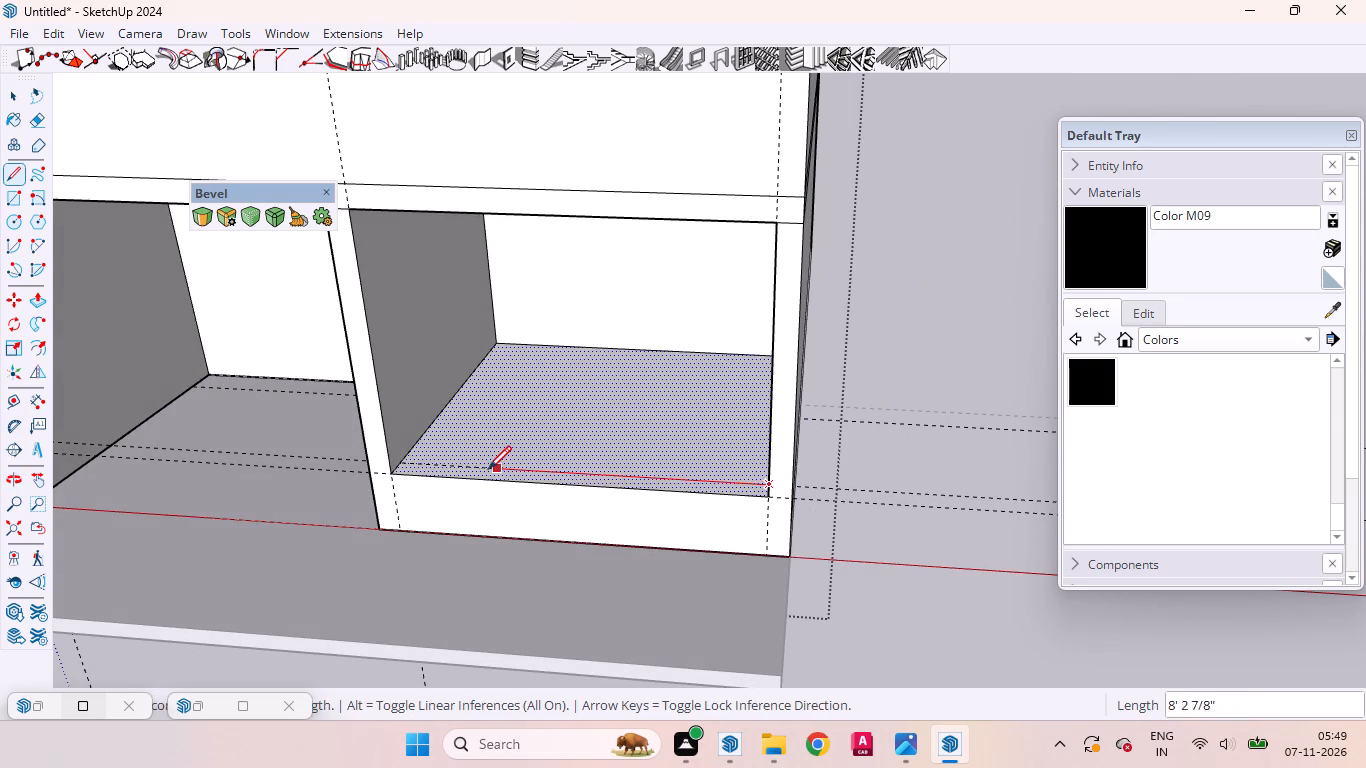
pyautogui.click(411, 455)
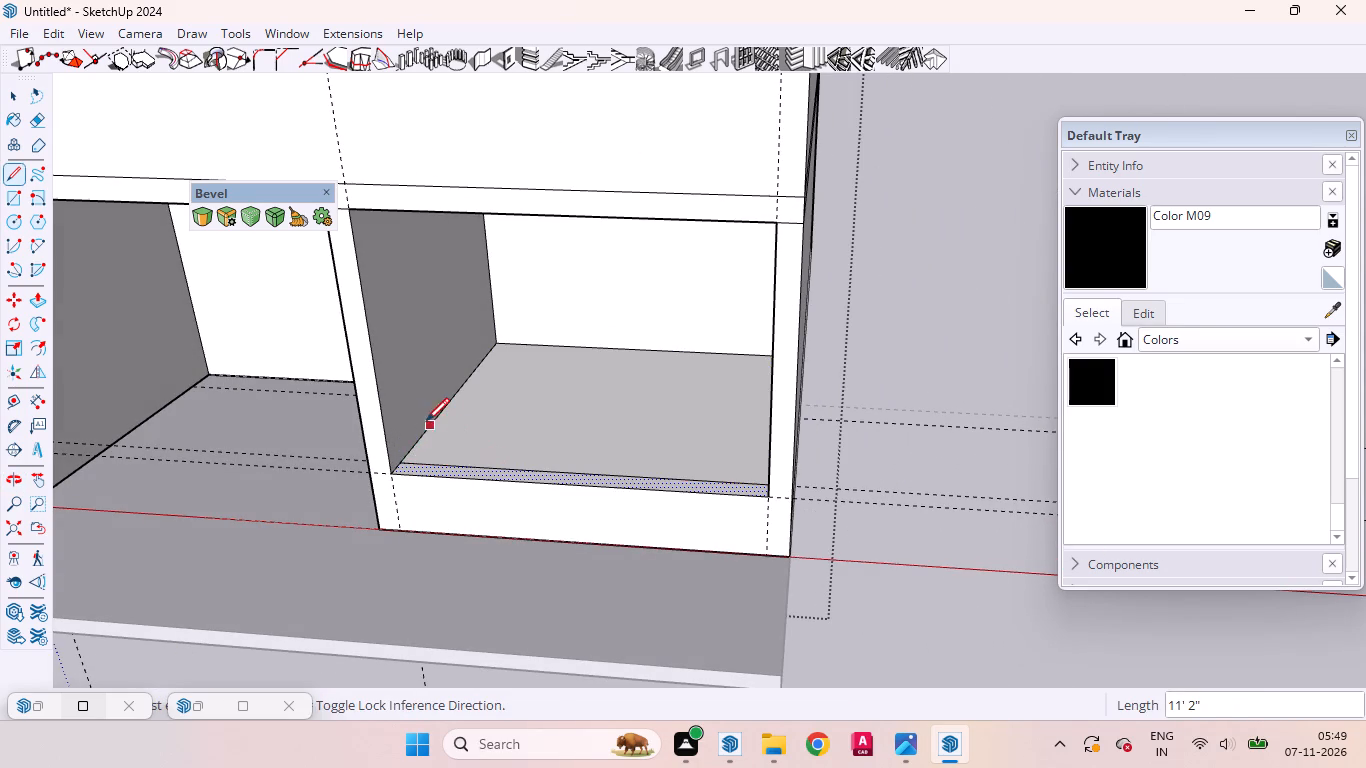
pyautogui.press('space')
# Push the floor area behind the strip down 2' to the slab level, leaving a low front wall.
pyautogui.click(523, 418)
pyautogui.press('p')
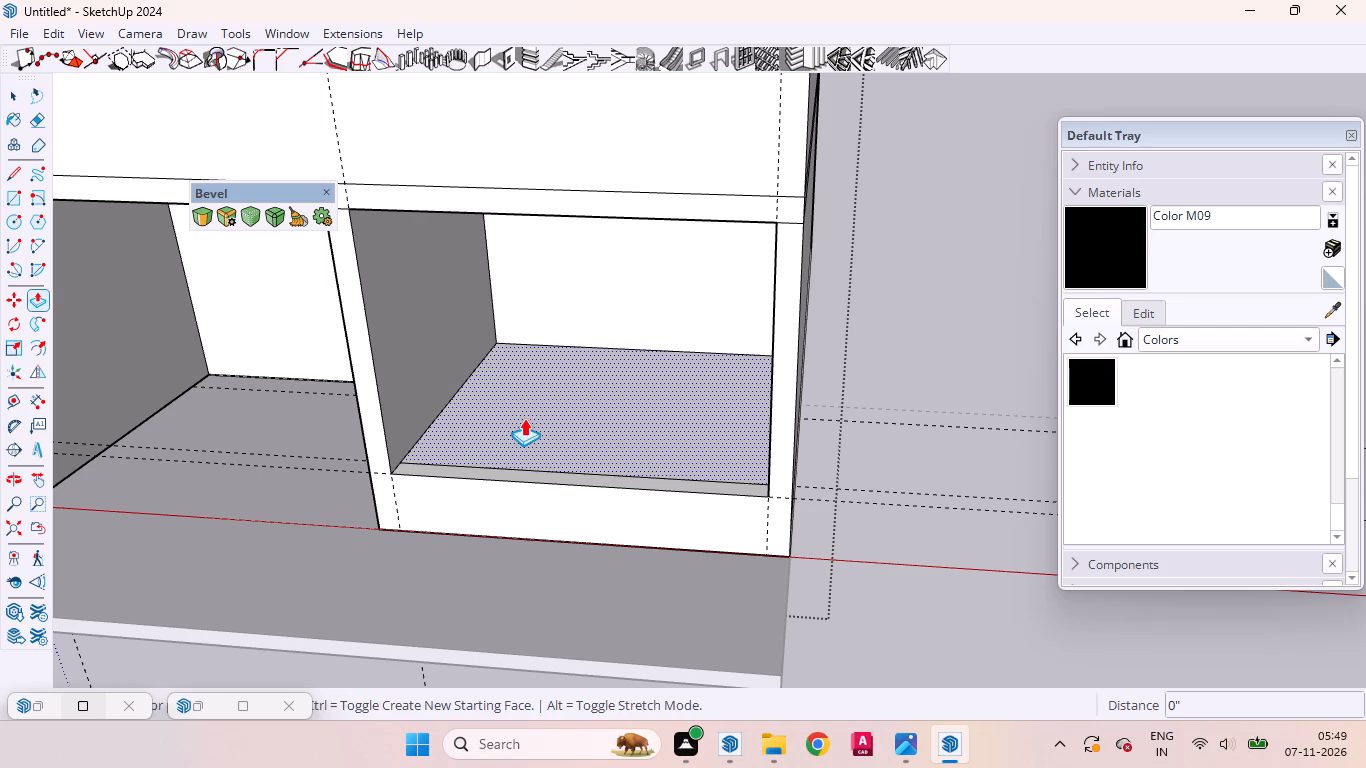
pyautogui.click(524, 418)
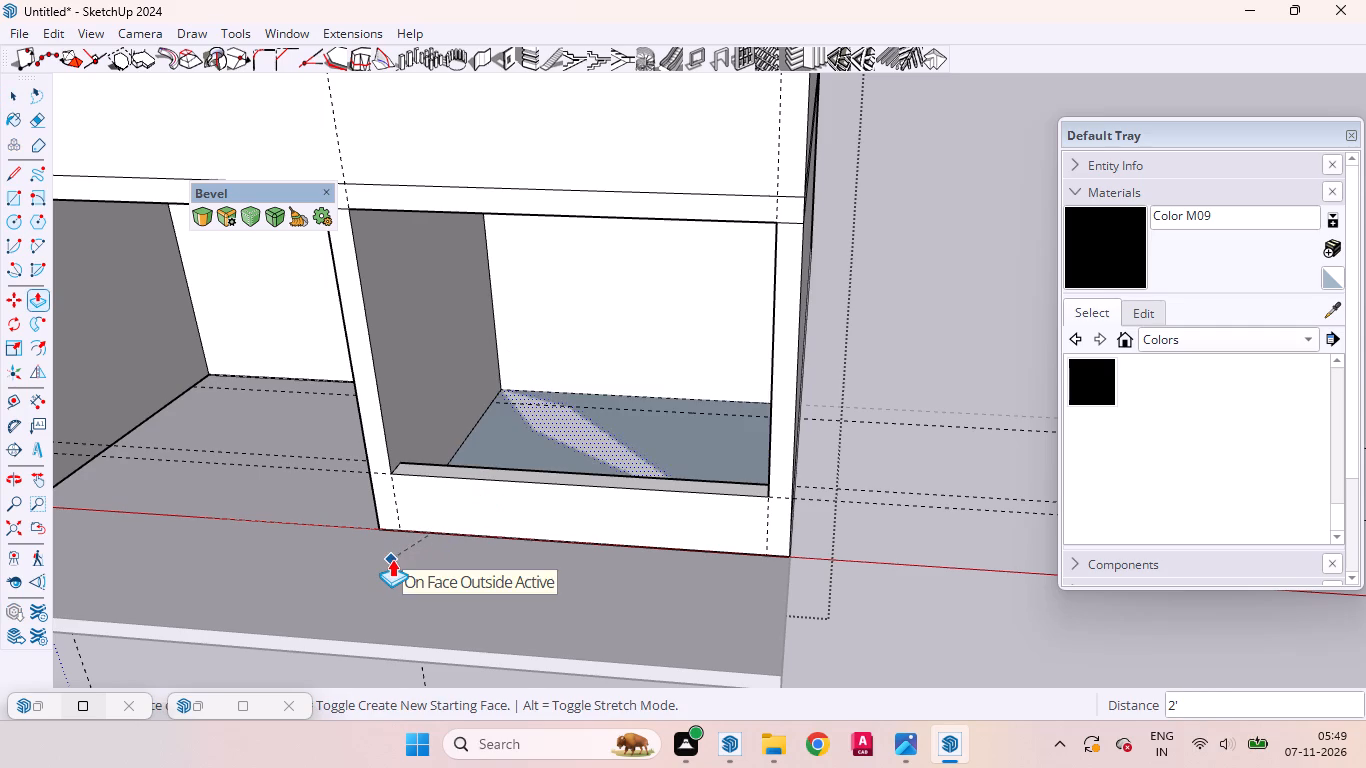
pyautogui.click(277, 495)
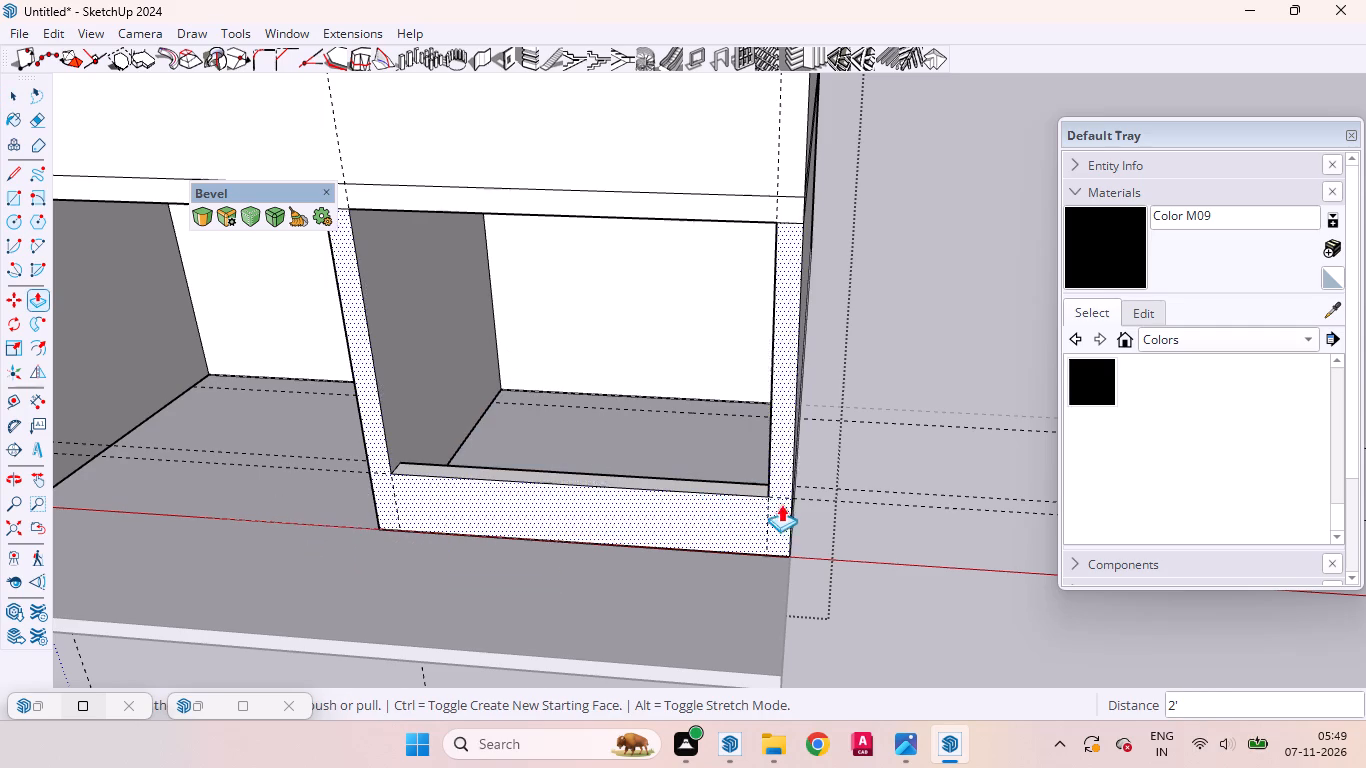
pyautogui.press('space')
# Examine the house's front with both ground-floor recesses and the low wall from above and below.
pyautogui.scroll(-10, 929, 554)
pyautogui.moveTo(856, 514); pyautogui.dragTo(901, 422, button='middle')
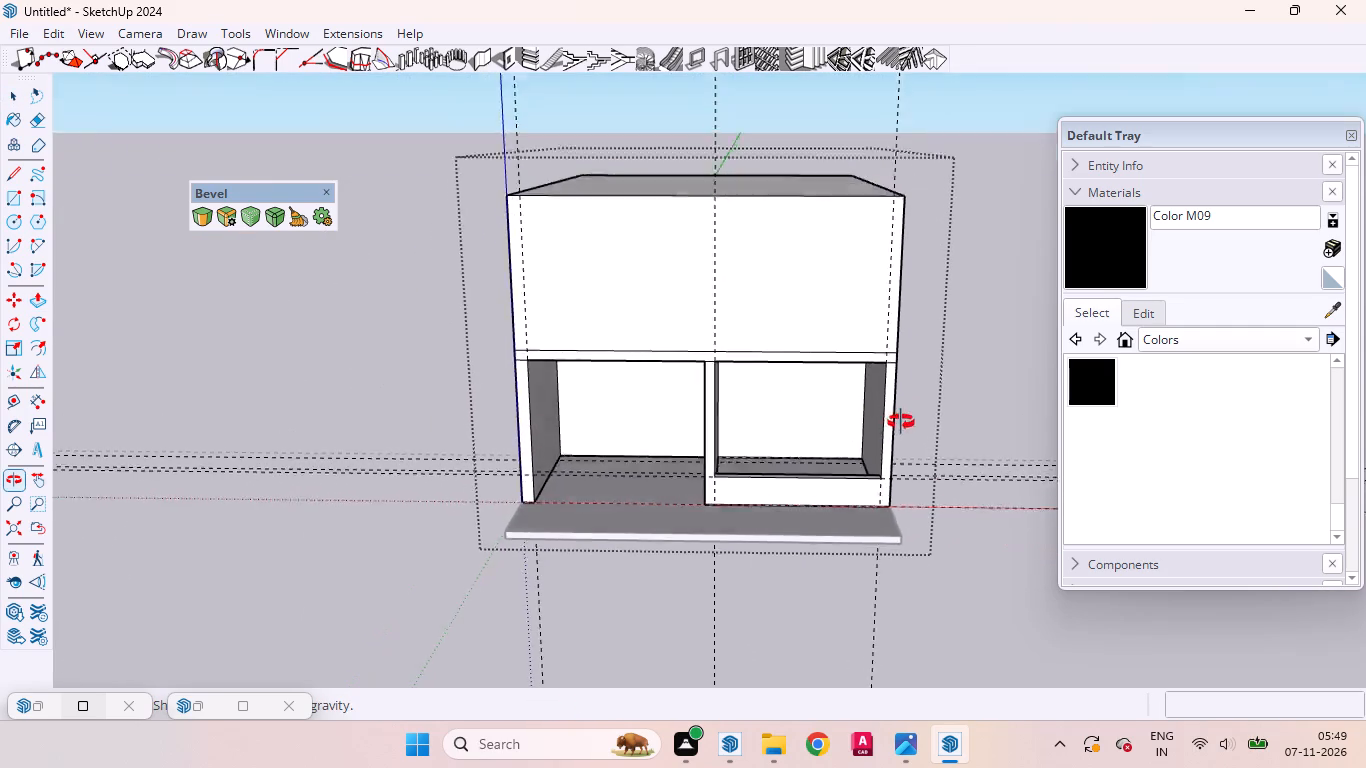
pyautogui.moveTo(901, 422); pyautogui.dragTo(881, 307, button='middle')
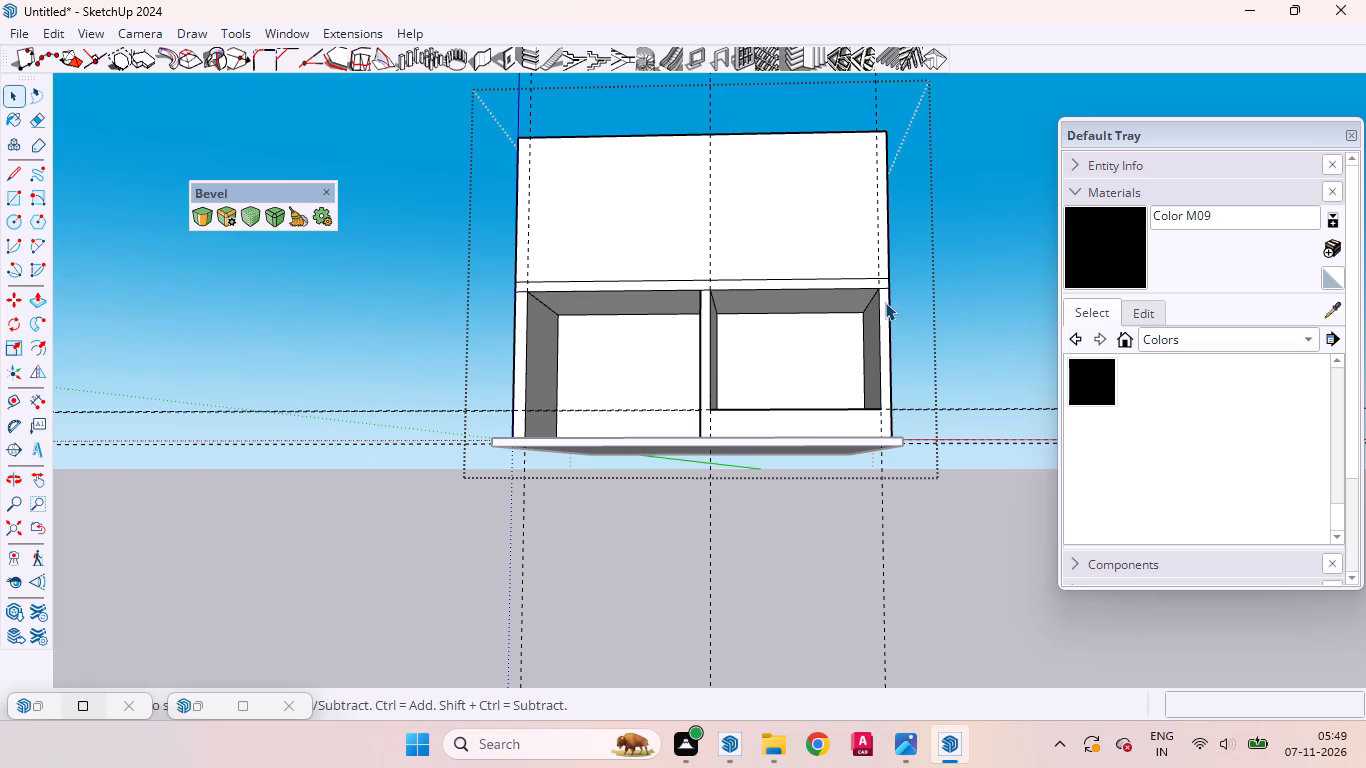
pyautogui.scroll(3, 804, 303)
pyautogui.moveTo(788, 358); pyautogui.dragTo(806, 381, button='middle')
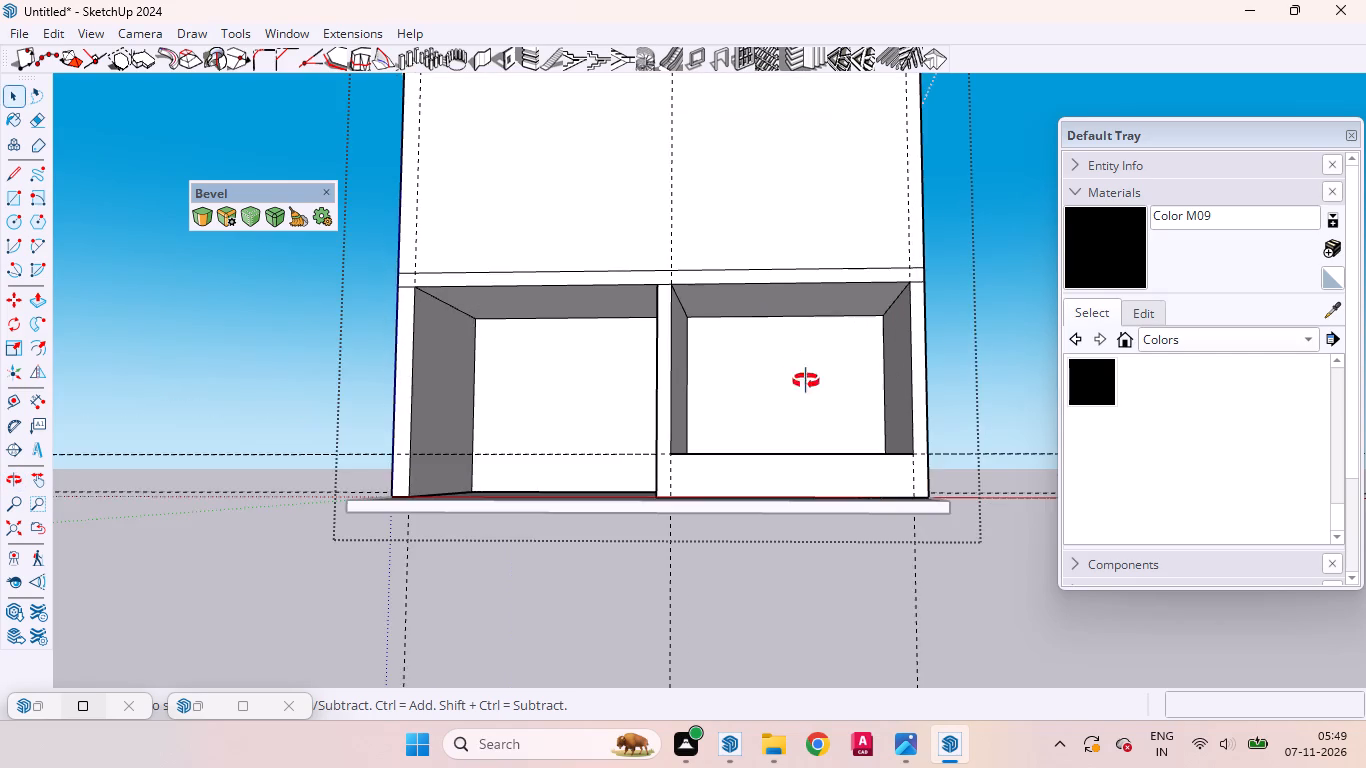
pyautogui.moveTo(806, 381); pyautogui.dragTo(882, 474, button='middle')
pyautogui.scroll(-7, 830, 311)
pyautogui.scroll(2, 819, 308)
pyautogui.scroll(-5, 819, 308)
pyautogui.scroll(7, 832, 479)
pyautogui.moveTo(857, 478); pyautogui.dragTo(736, 521, button='middle')
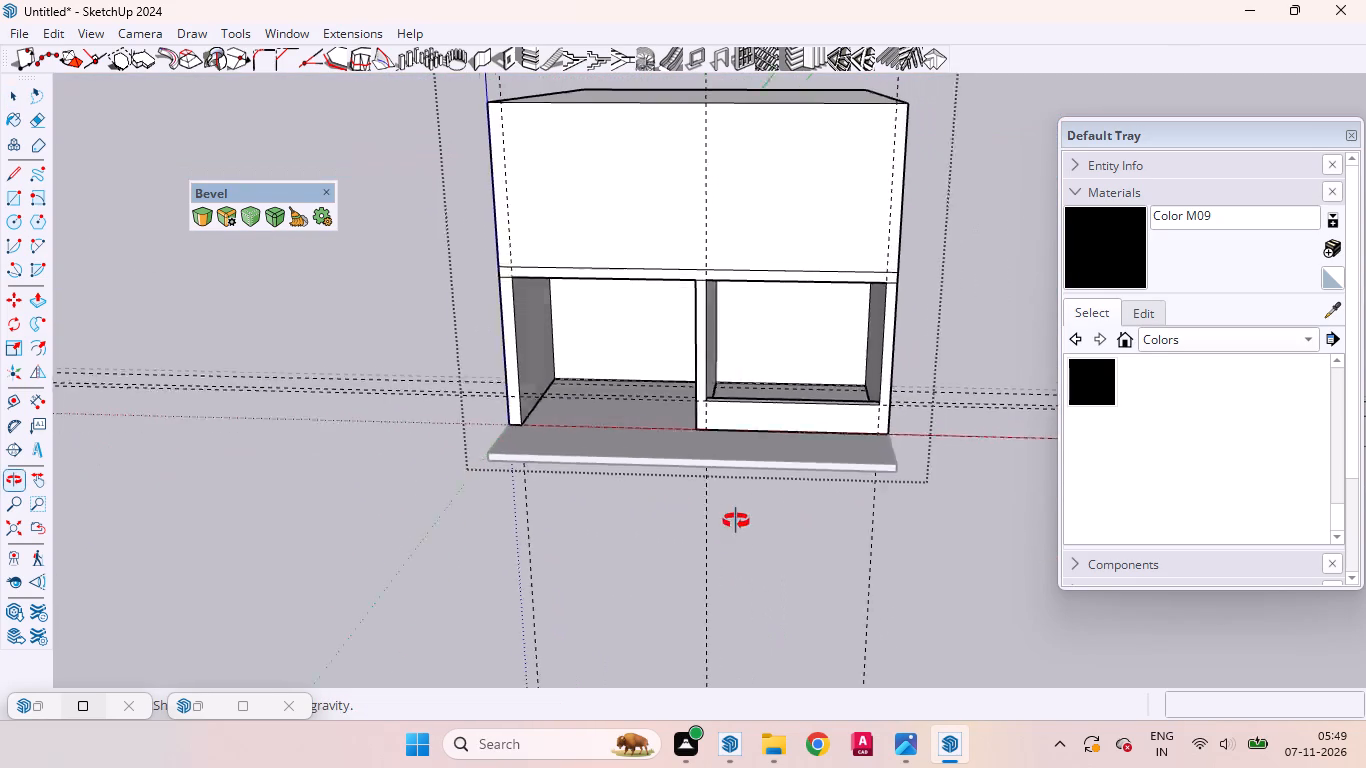
pyautogui.moveTo(736, 521); pyautogui.dragTo(735, 523, button='middle')
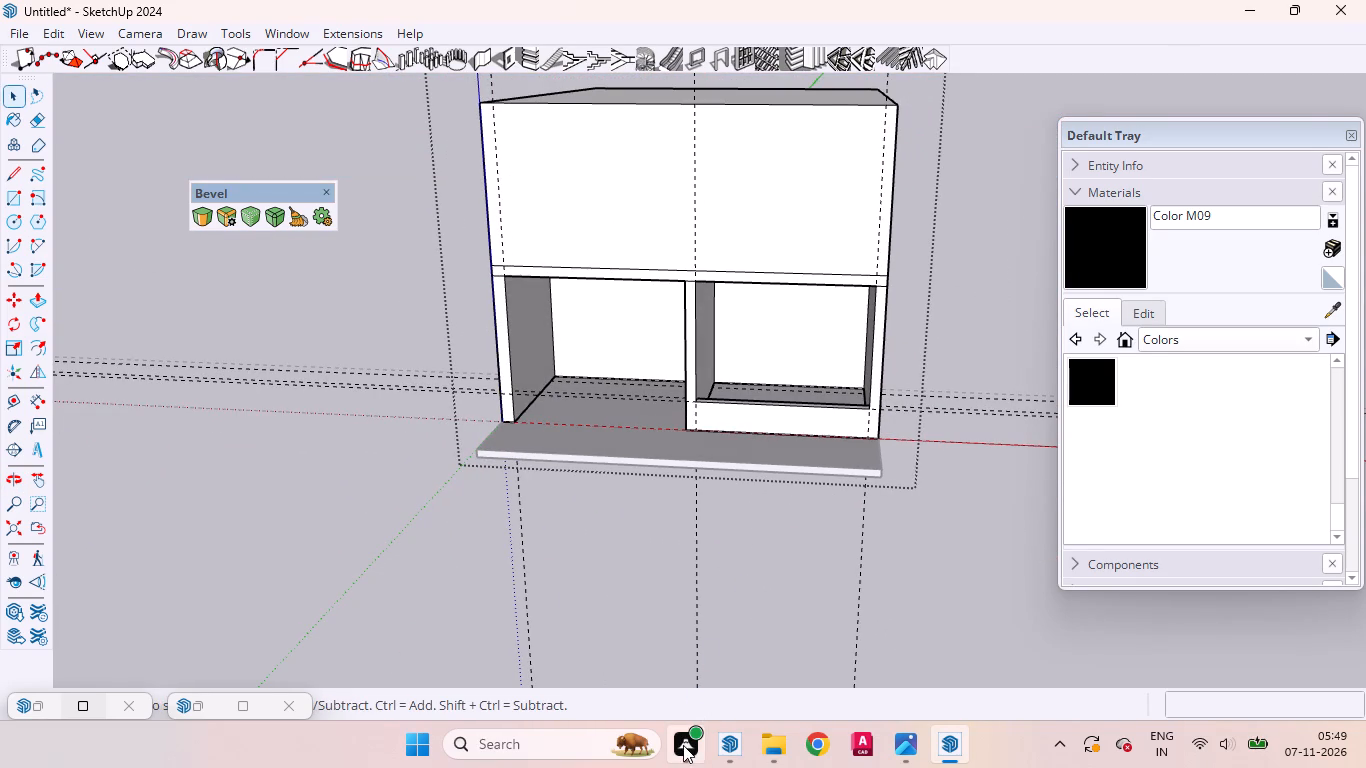
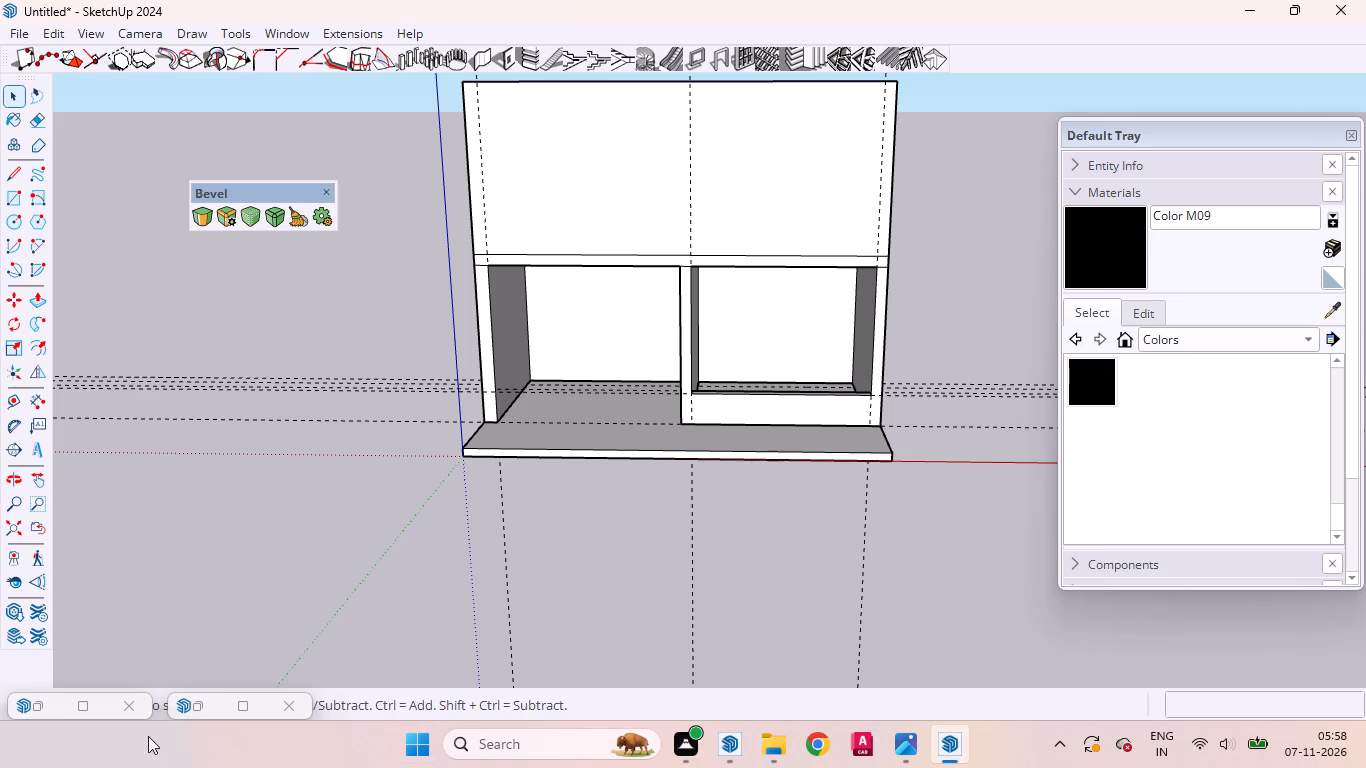
# Search the 3D Warehouse for "sliding window".
pyautogui.scroll(9, 770, 360)
pyautogui.moveTo(775, 424); pyautogui.dragTo(715, 392, button='middle')
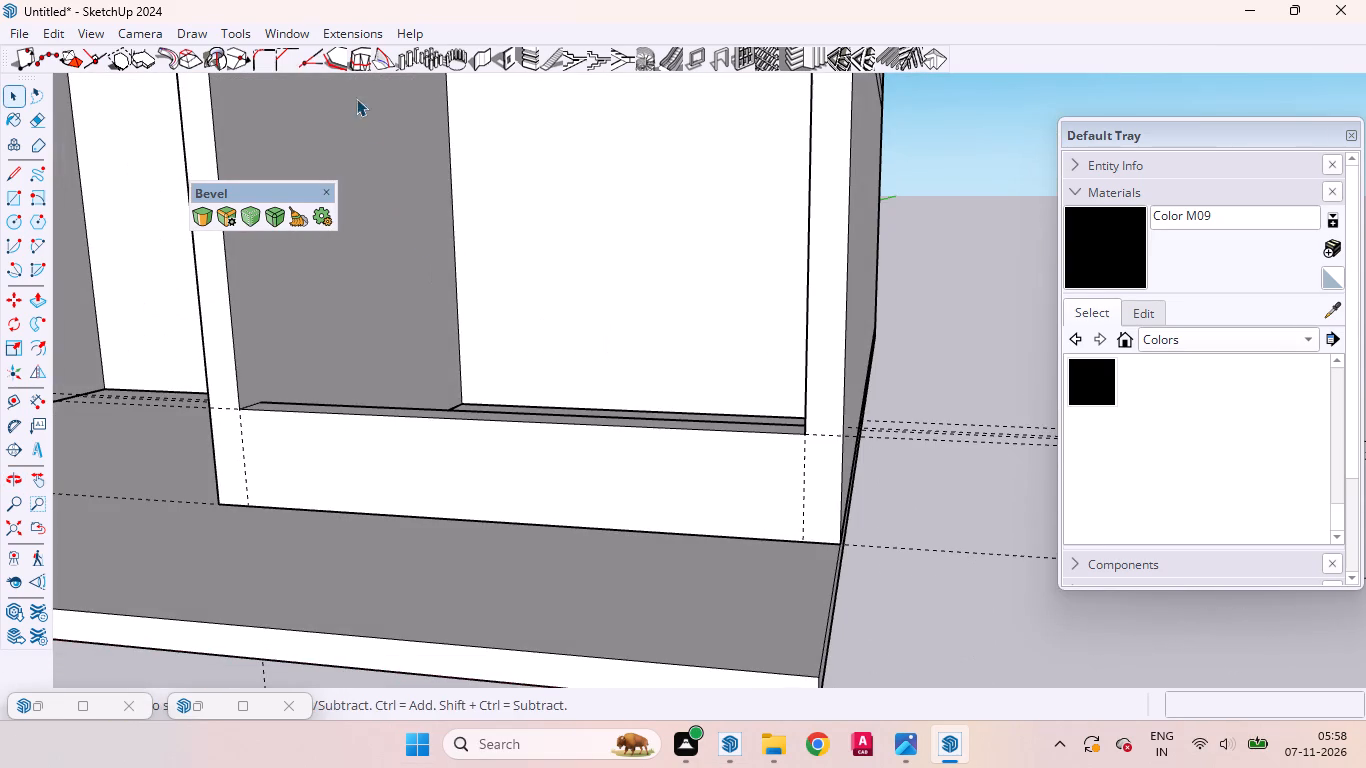
pyautogui.click(303, 29)
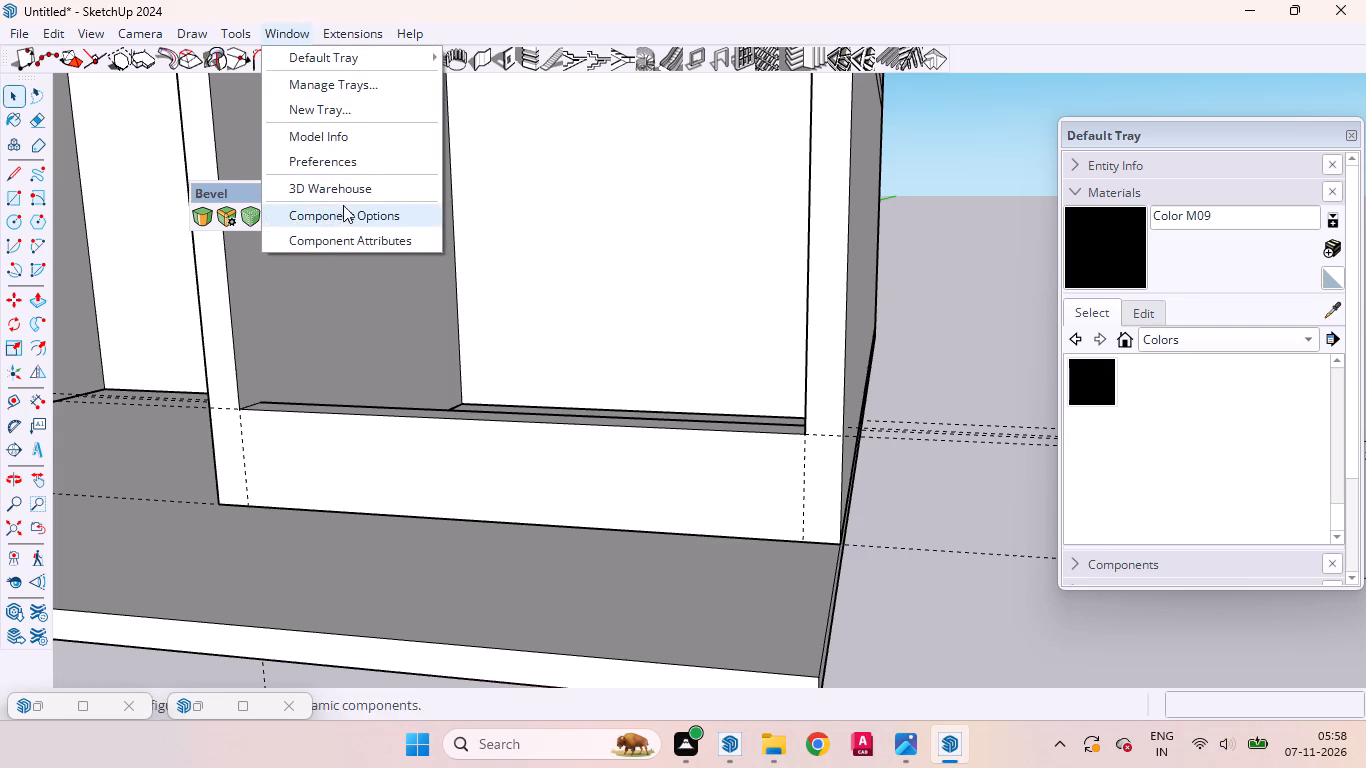
pyautogui.click(340, 190)
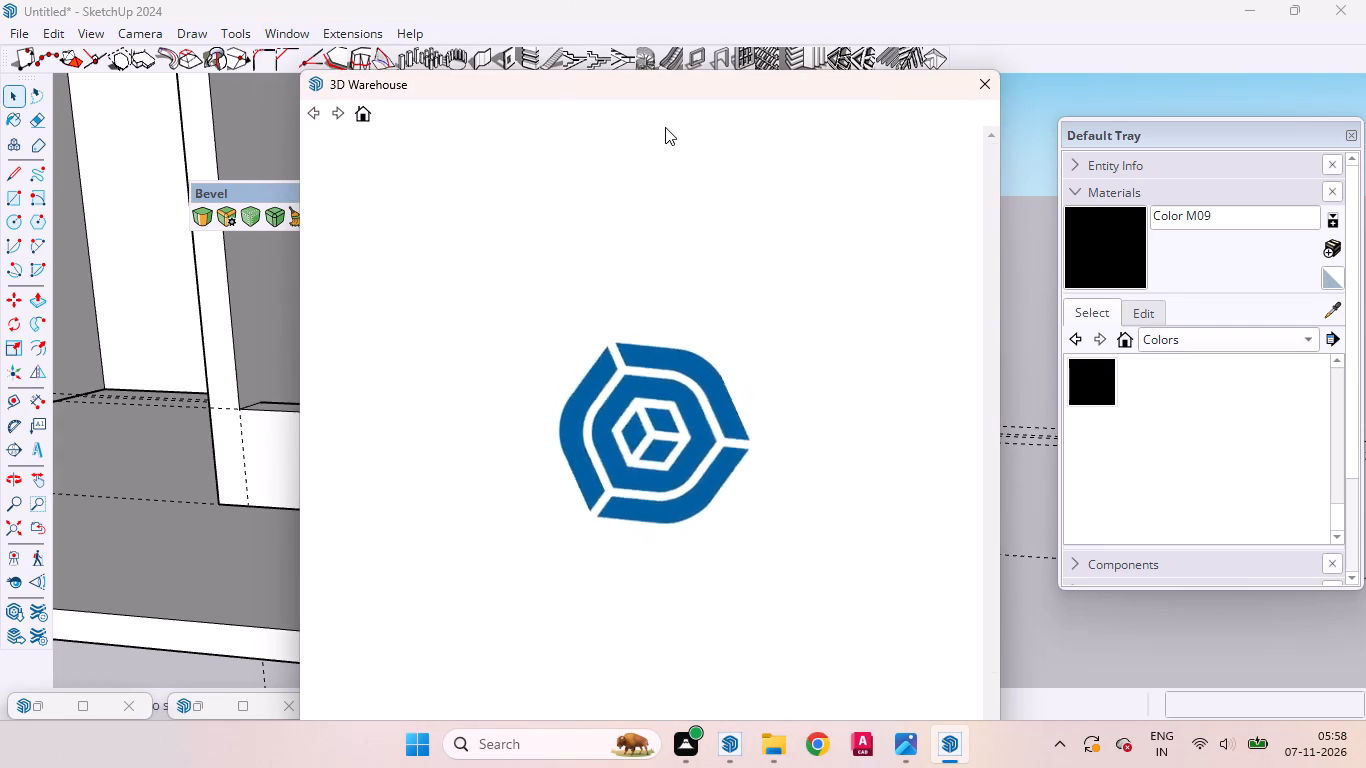
pyautogui.click(886, 160)
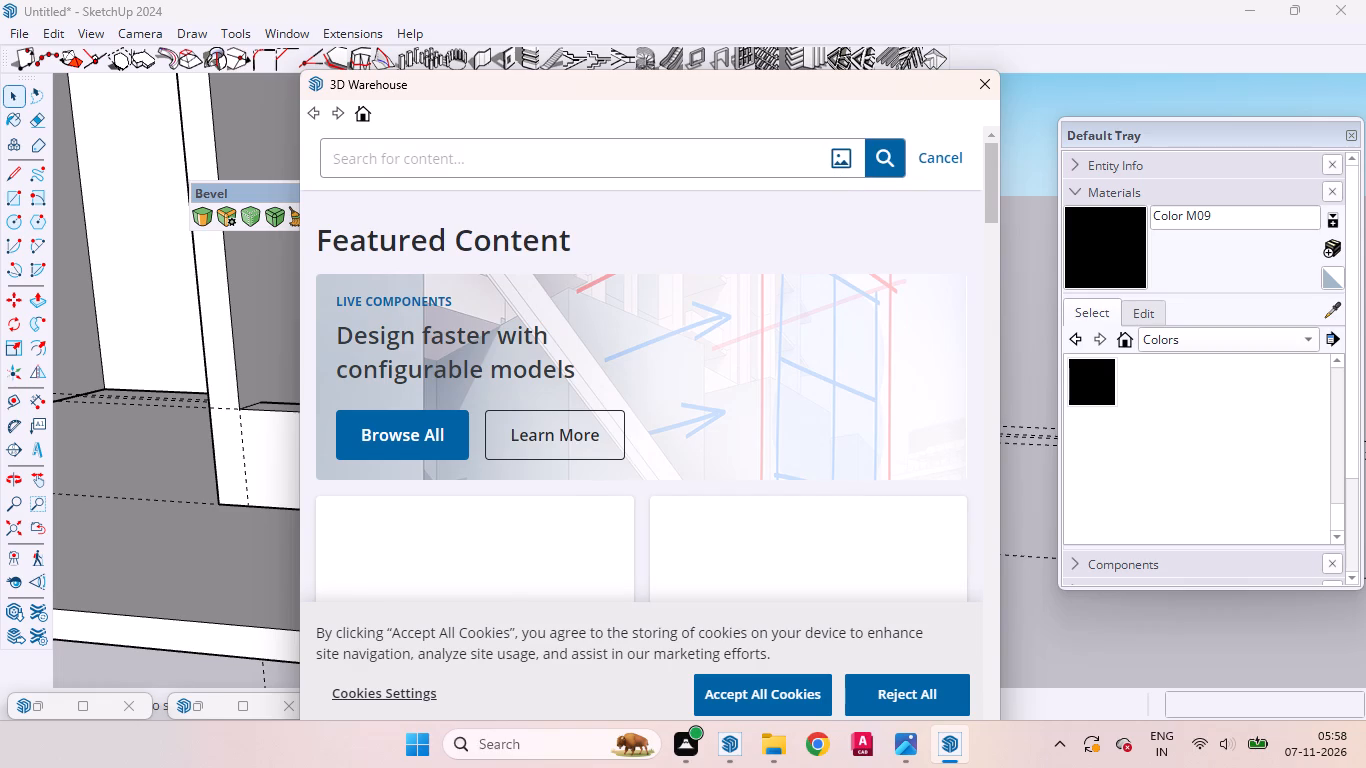
pyautogui.click(651, 172)
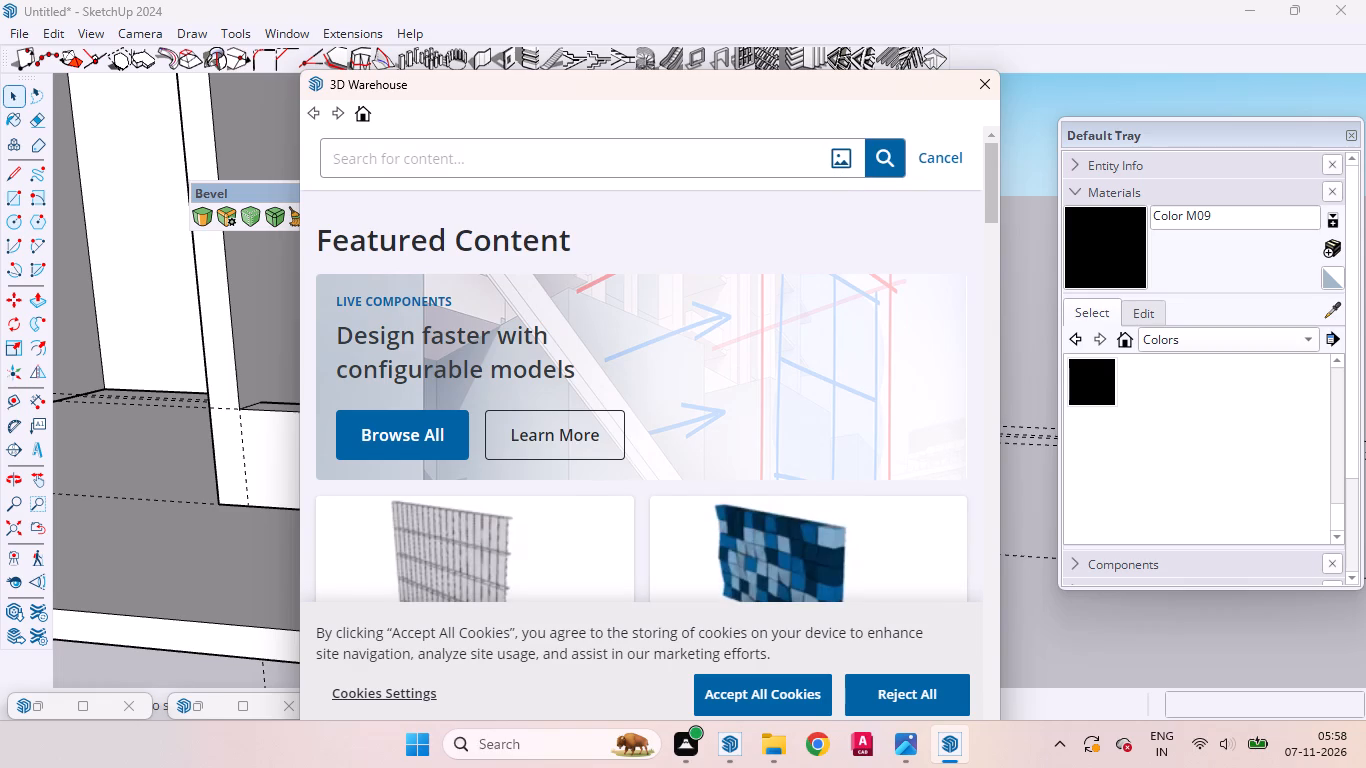
pyautogui.write('sli')
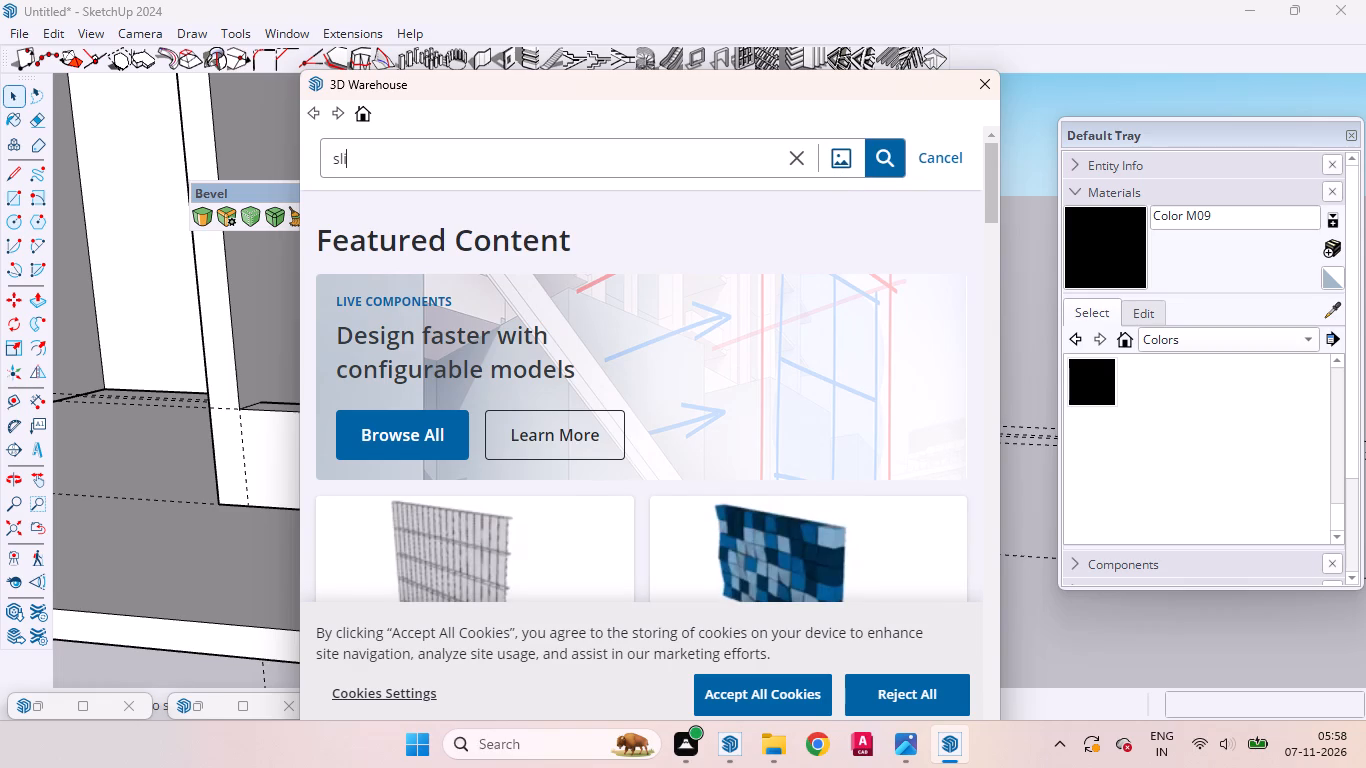
pyautogui.write('din')
pyautogui.write('g')
pyautogui.press('space')
pyautogui.write('win')
pyautogui.write('do')
pyautogui.press('w')
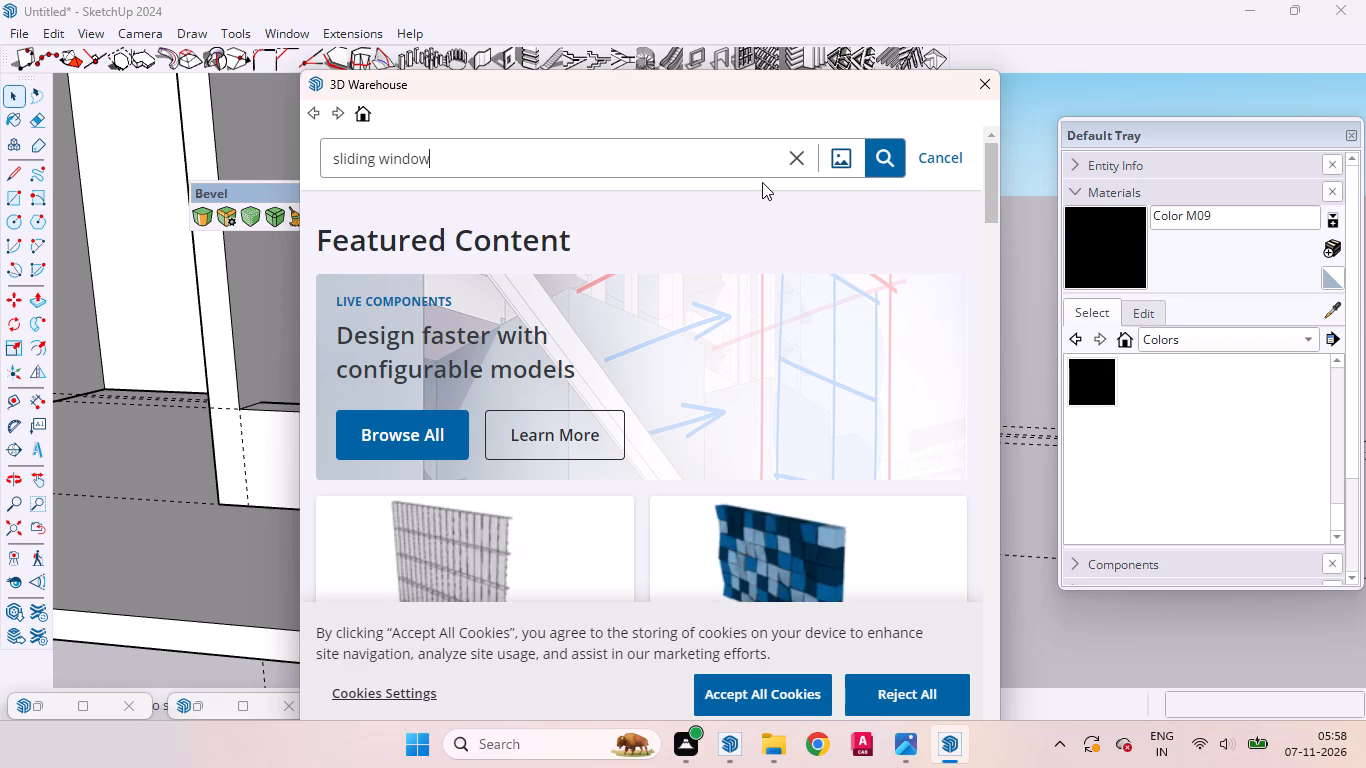
pyautogui.press('Return')
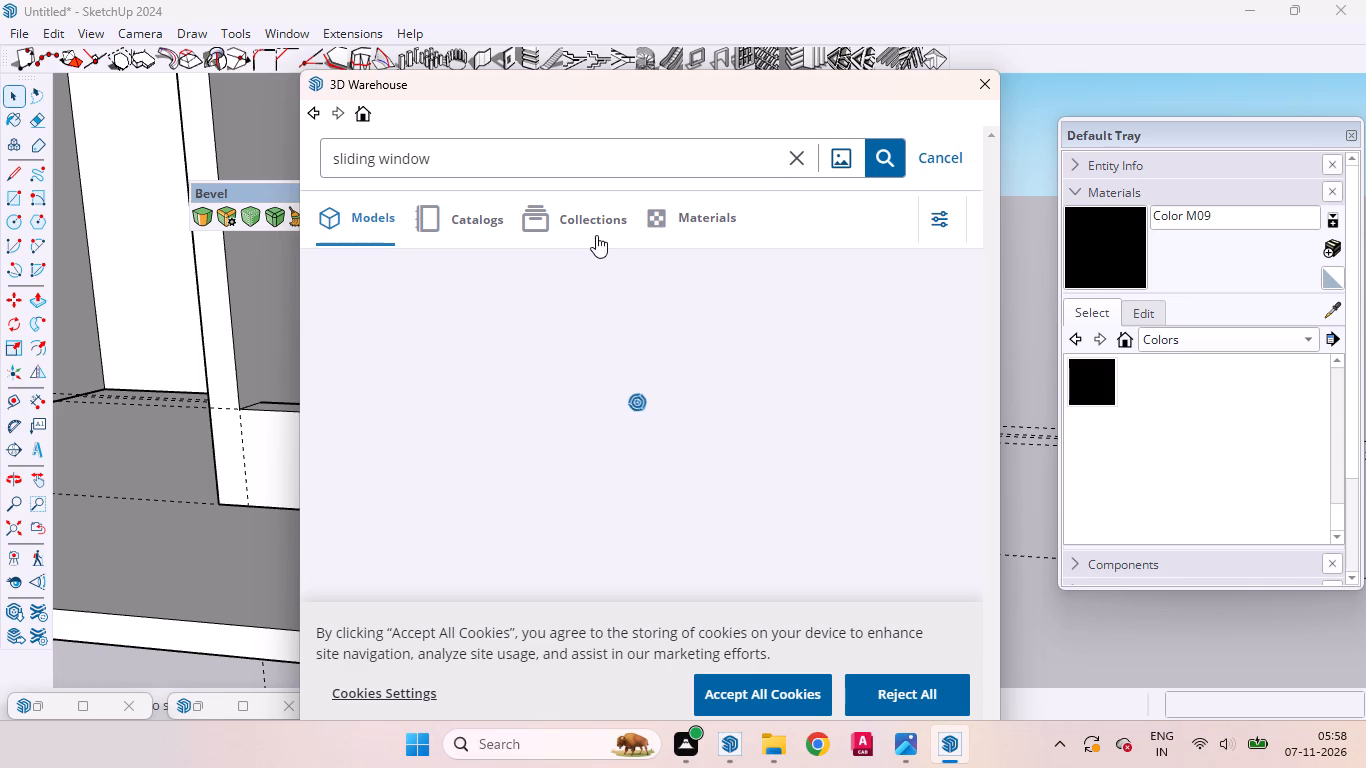
# Import the 161 KB three-panel "Sliding window" model from the search results and place it beside the house at the slab's front edge.
pyautogui.moveTo(579, 87); pyautogui.dragTo(531, 78)
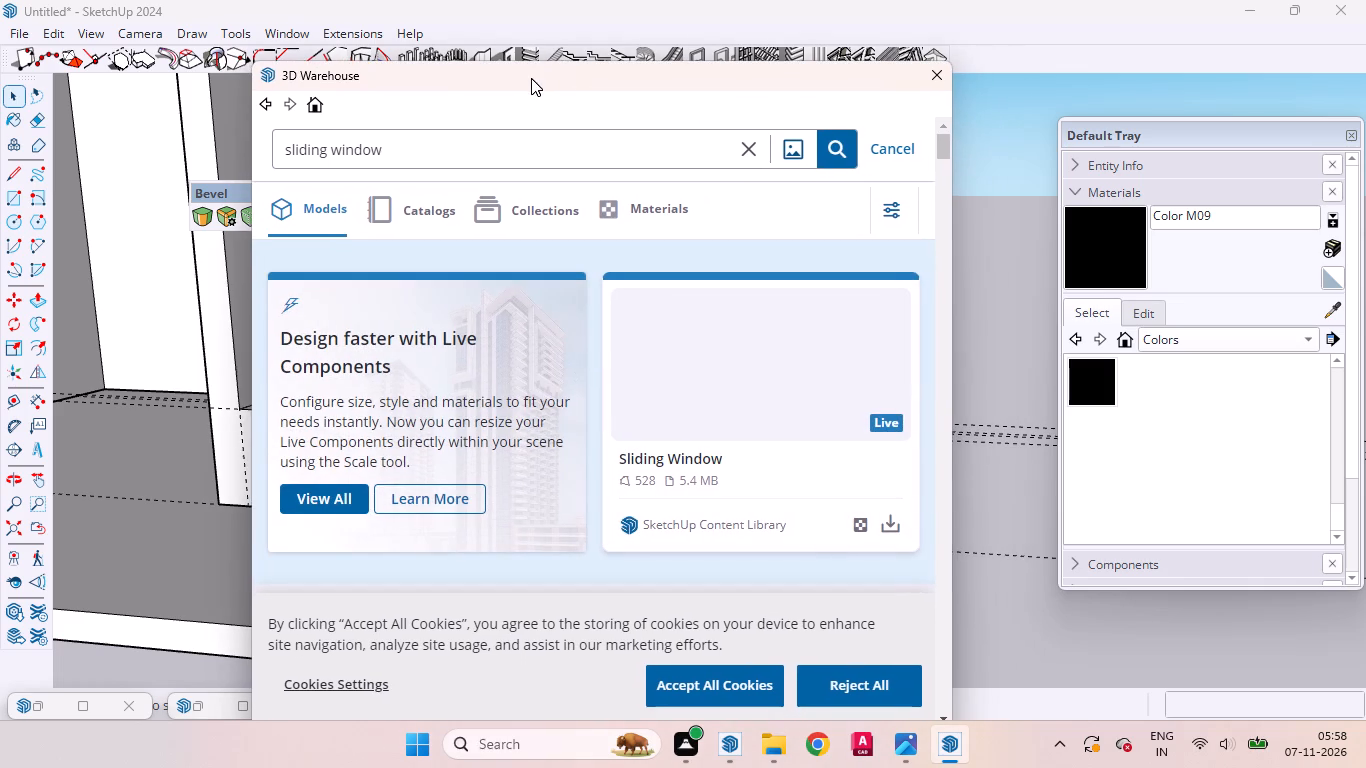
pyautogui.moveTo(531, 78); pyautogui.dragTo(545, 78)
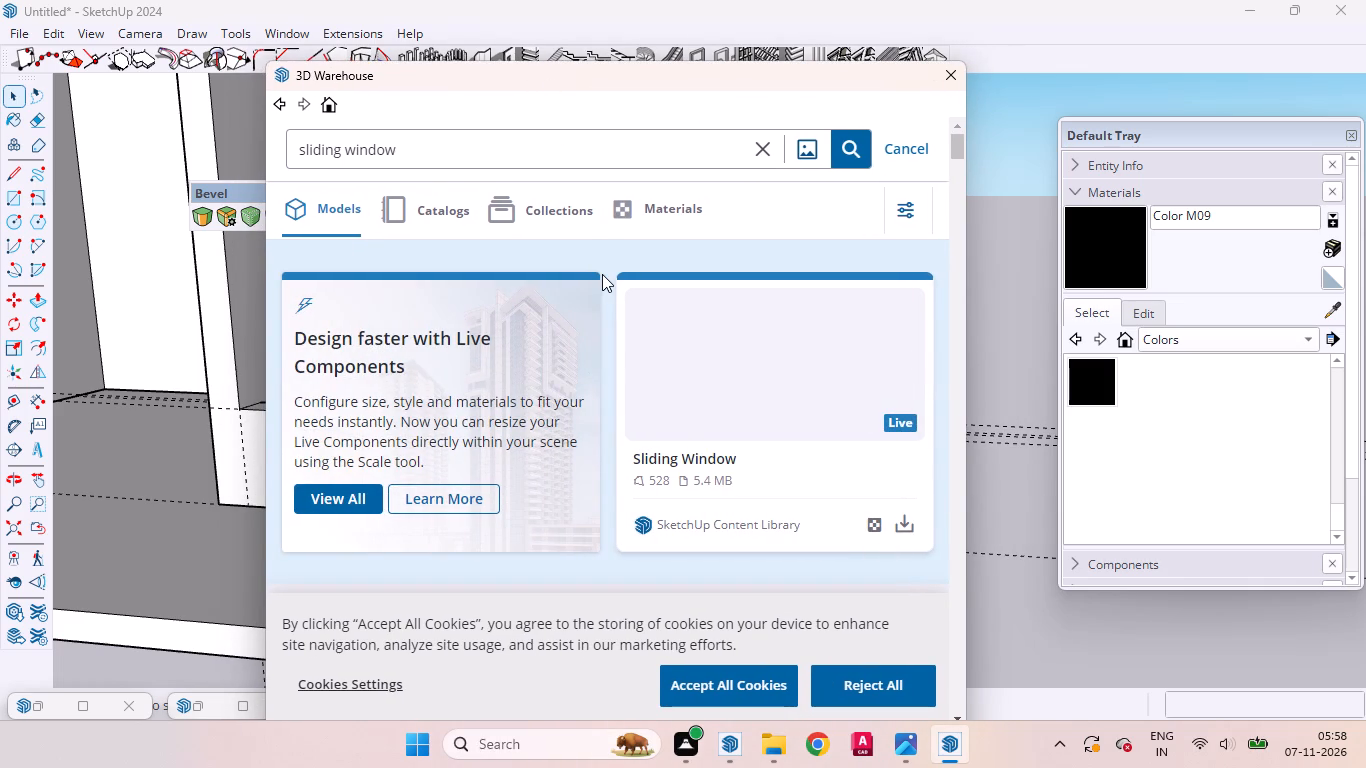
pyautogui.scroll(-4, 731, 354)
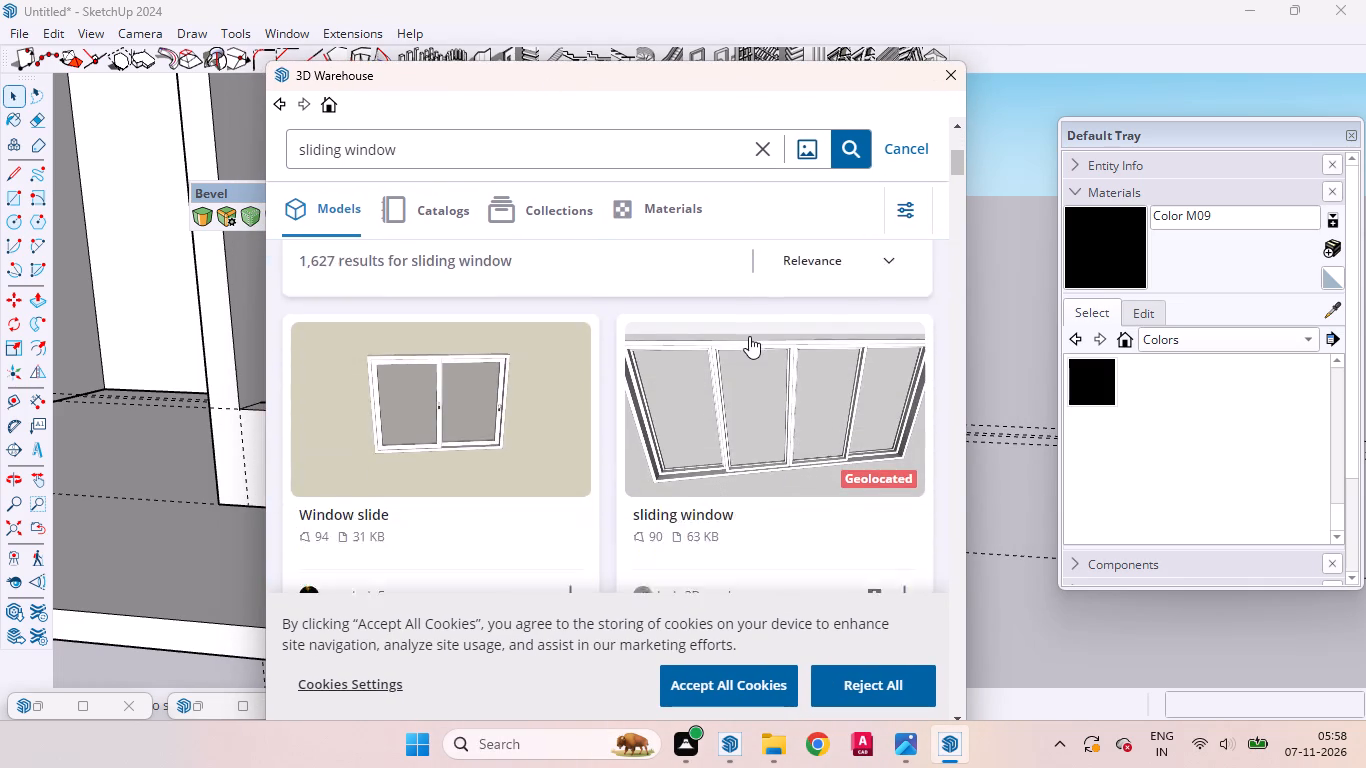
pyautogui.scroll(-3, 749, 336)
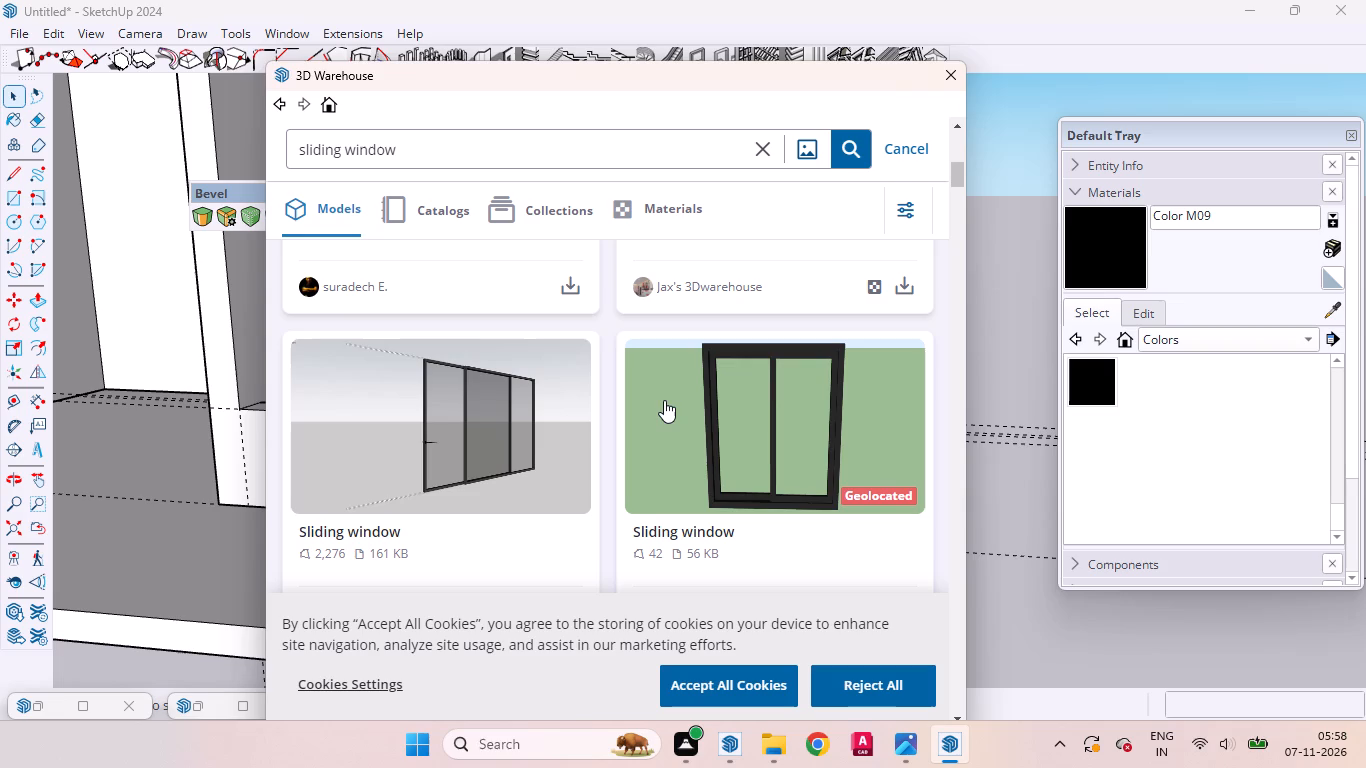
pyautogui.scroll(-2, 600, 397)
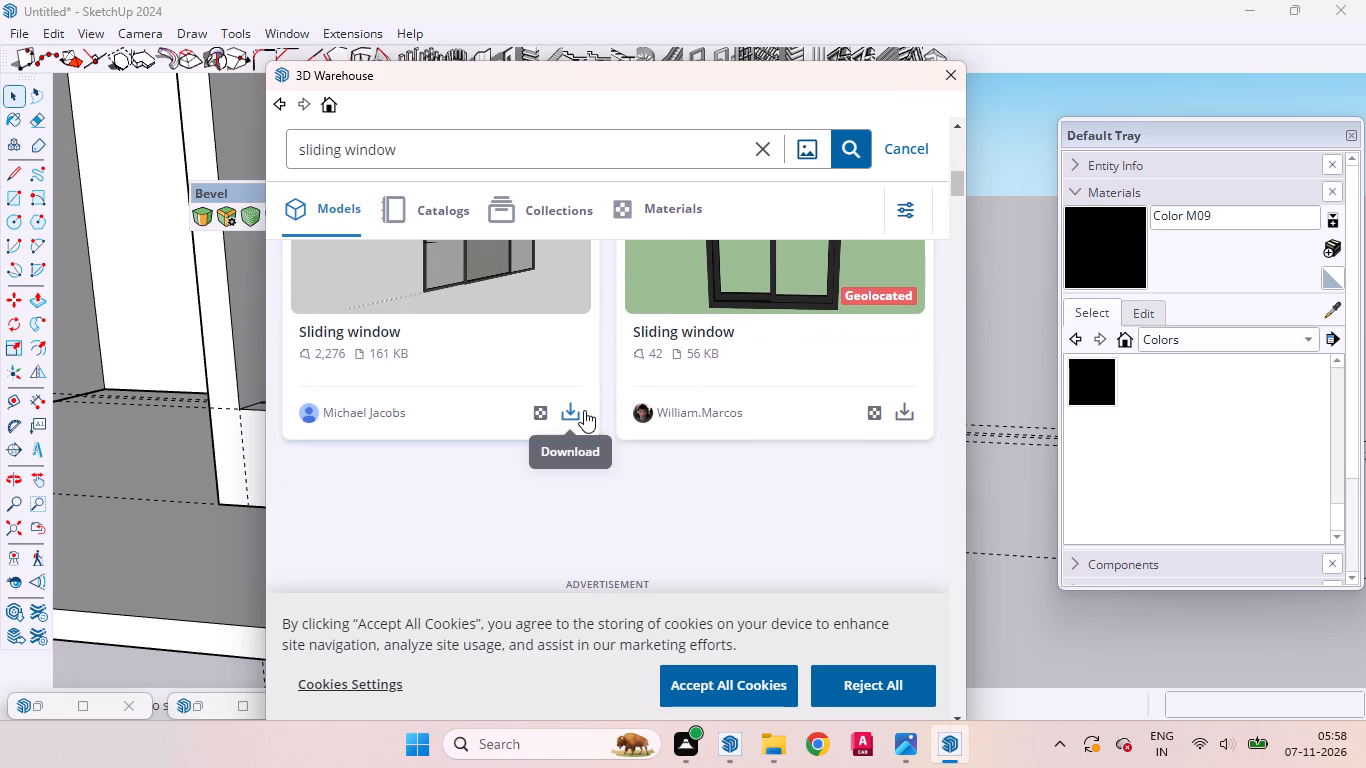
pyautogui.click(581, 410)
pyautogui.click(554, 414)
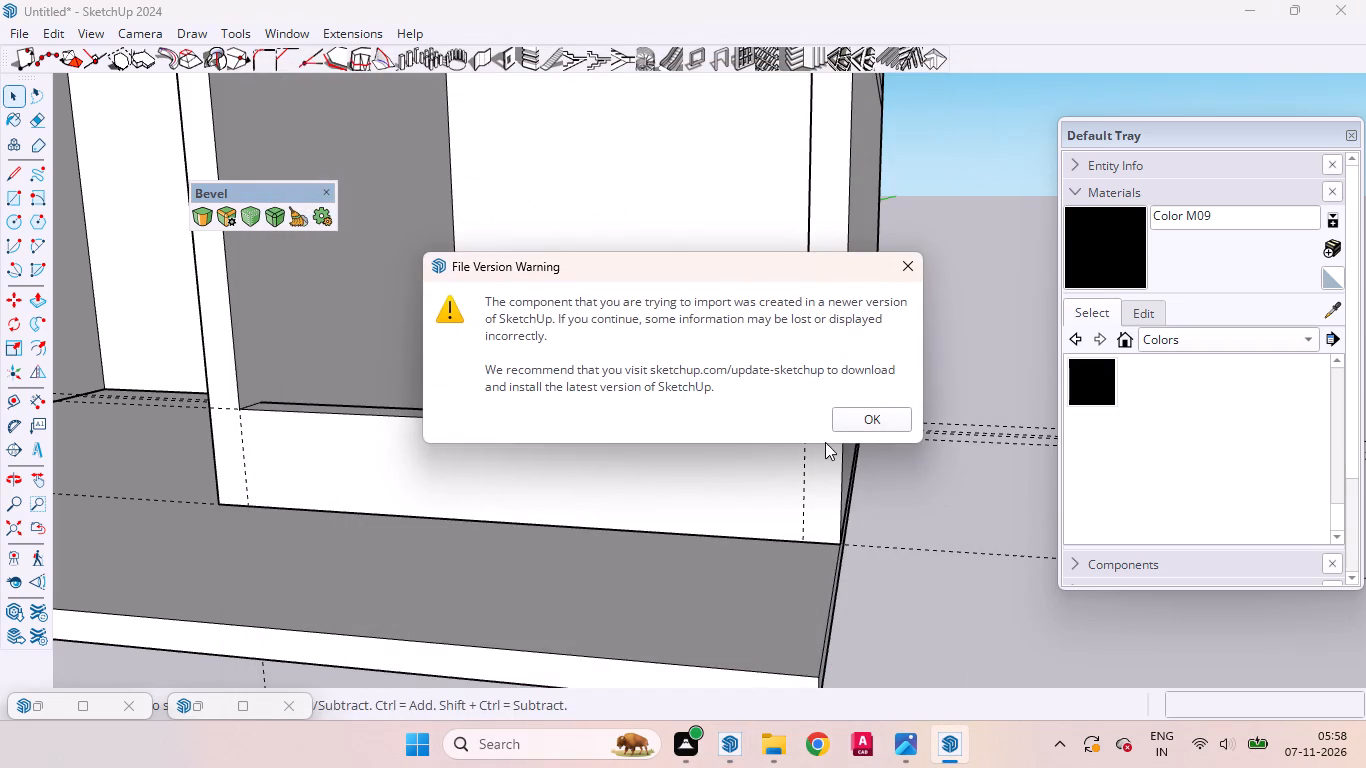
pyautogui.click(860, 421)
pyautogui.scroll(-3, 831, 504)
pyautogui.scroll(1, 831, 504)
pyautogui.scroll(-6, 832, 504)
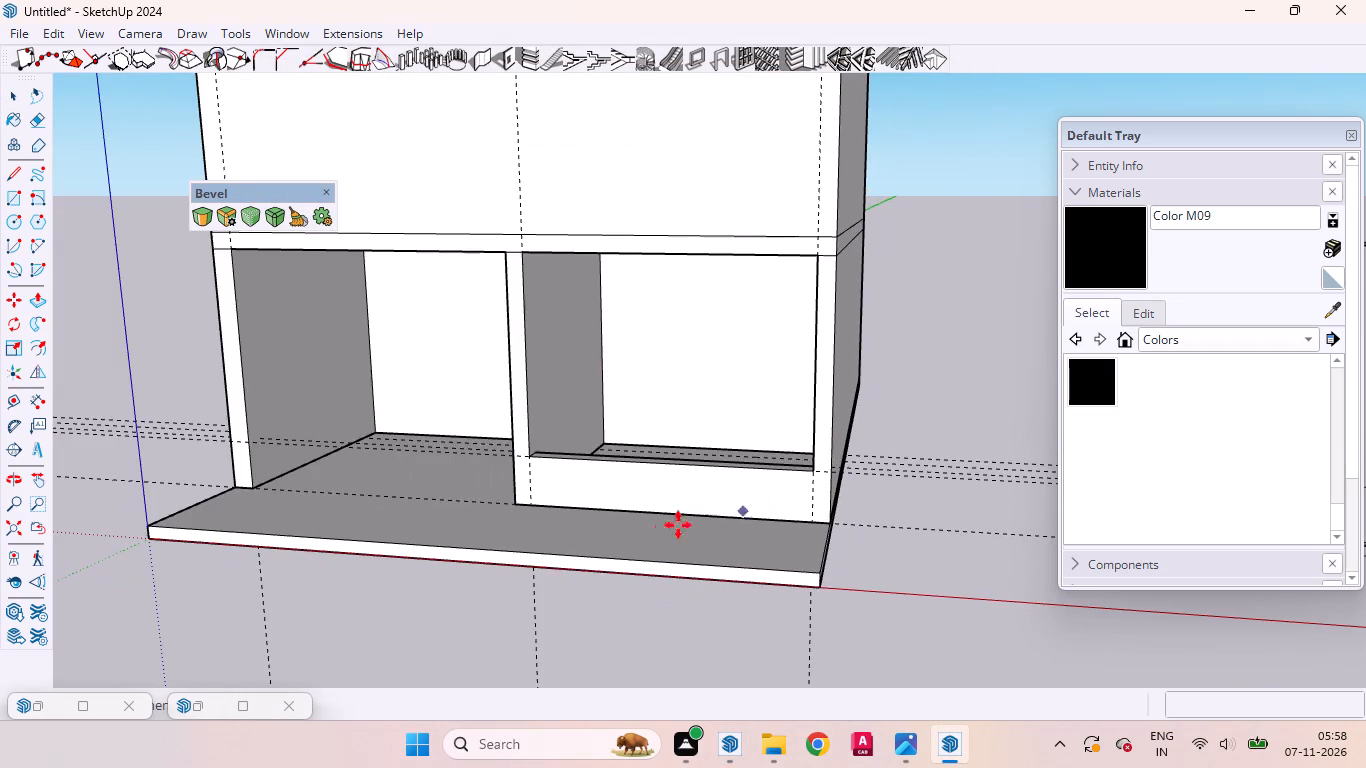
pyautogui.scroll(-15, 616, 577)
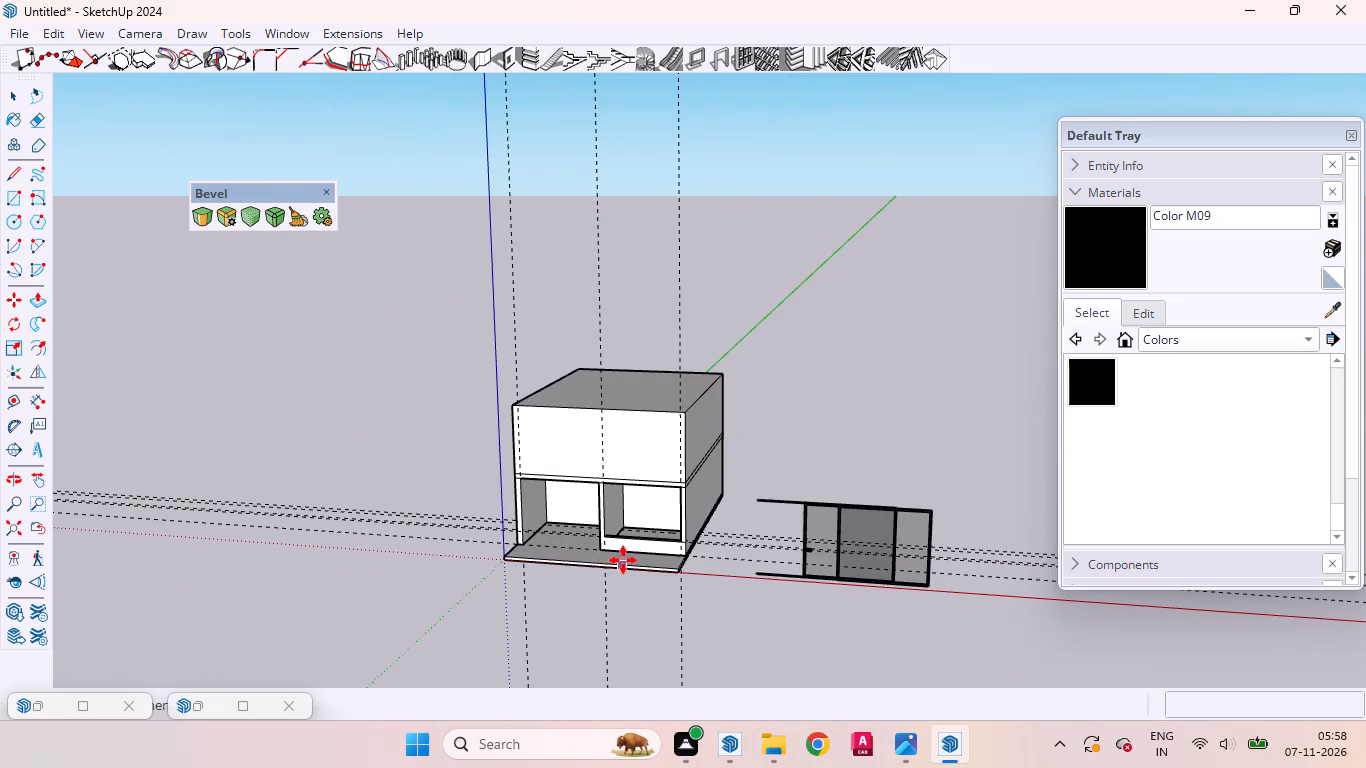
pyautogui.click(623, 560)
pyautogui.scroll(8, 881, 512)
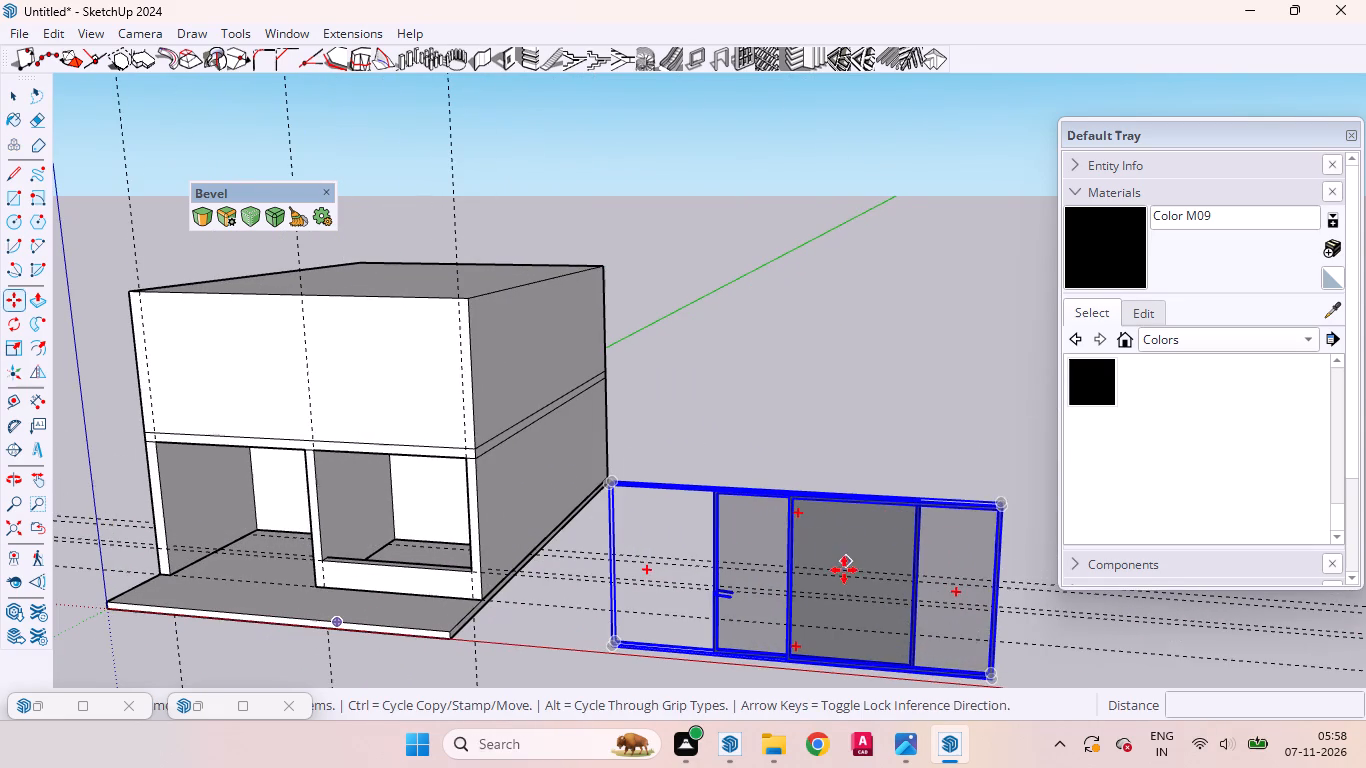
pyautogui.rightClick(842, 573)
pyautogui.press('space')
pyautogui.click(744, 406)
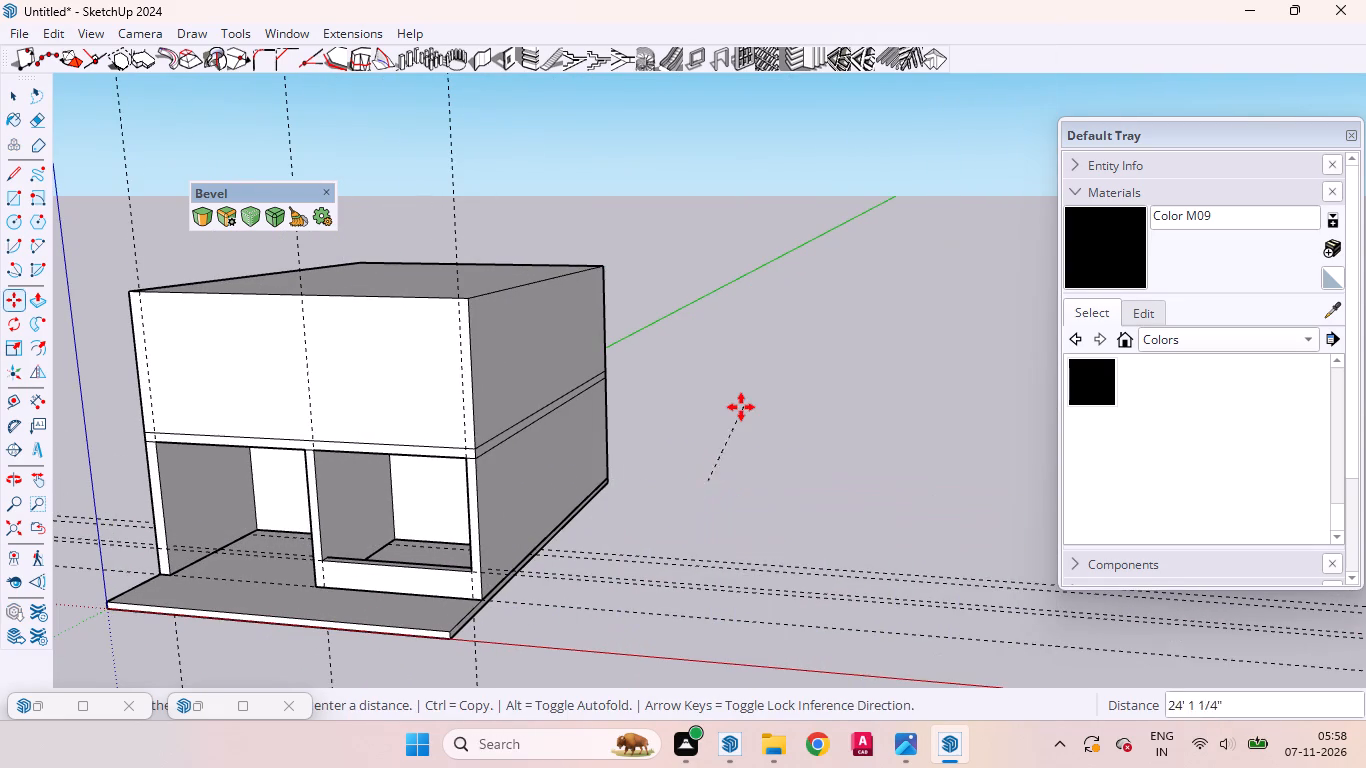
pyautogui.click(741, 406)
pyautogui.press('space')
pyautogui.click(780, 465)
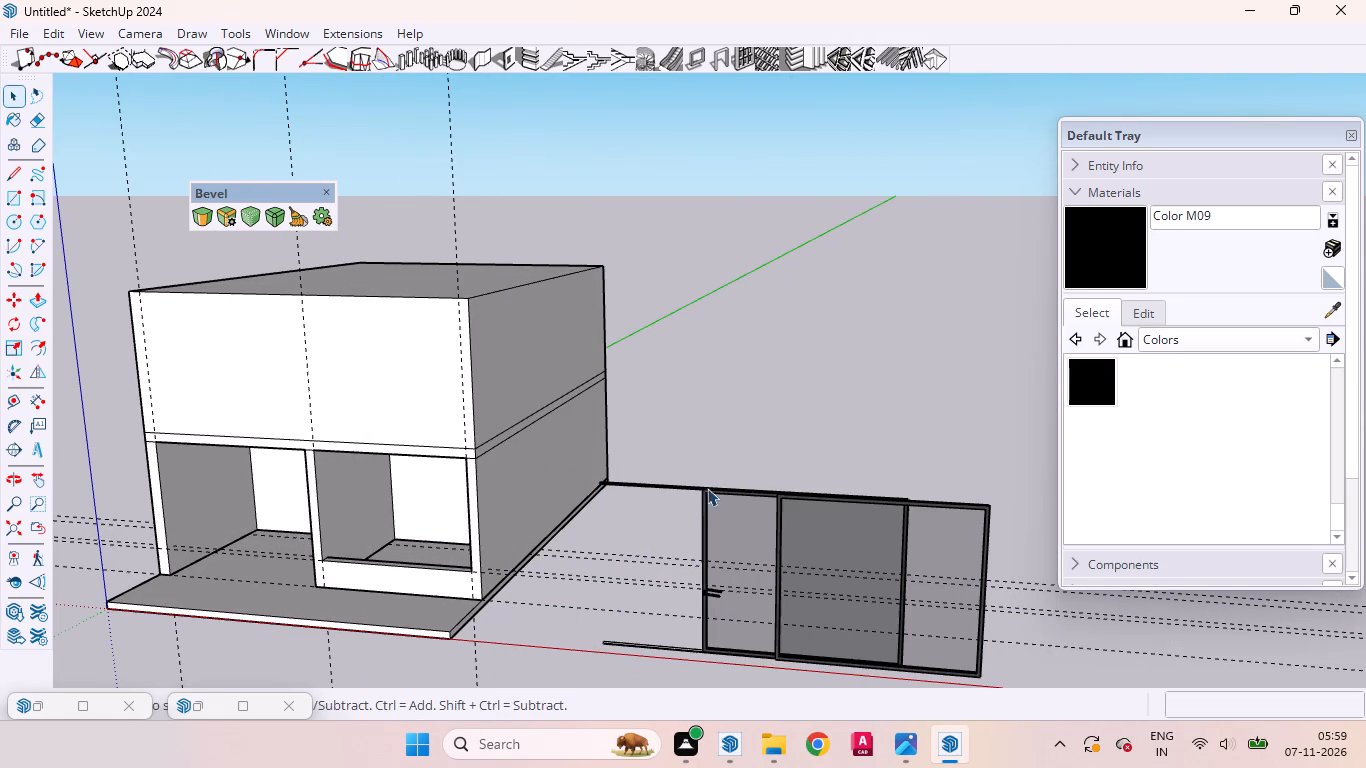
# Erase the overhanging top and bottom rails inside the sliding window component.
pyautogui.click(671, 484)
pyautogui.tripleClick(671, 486)
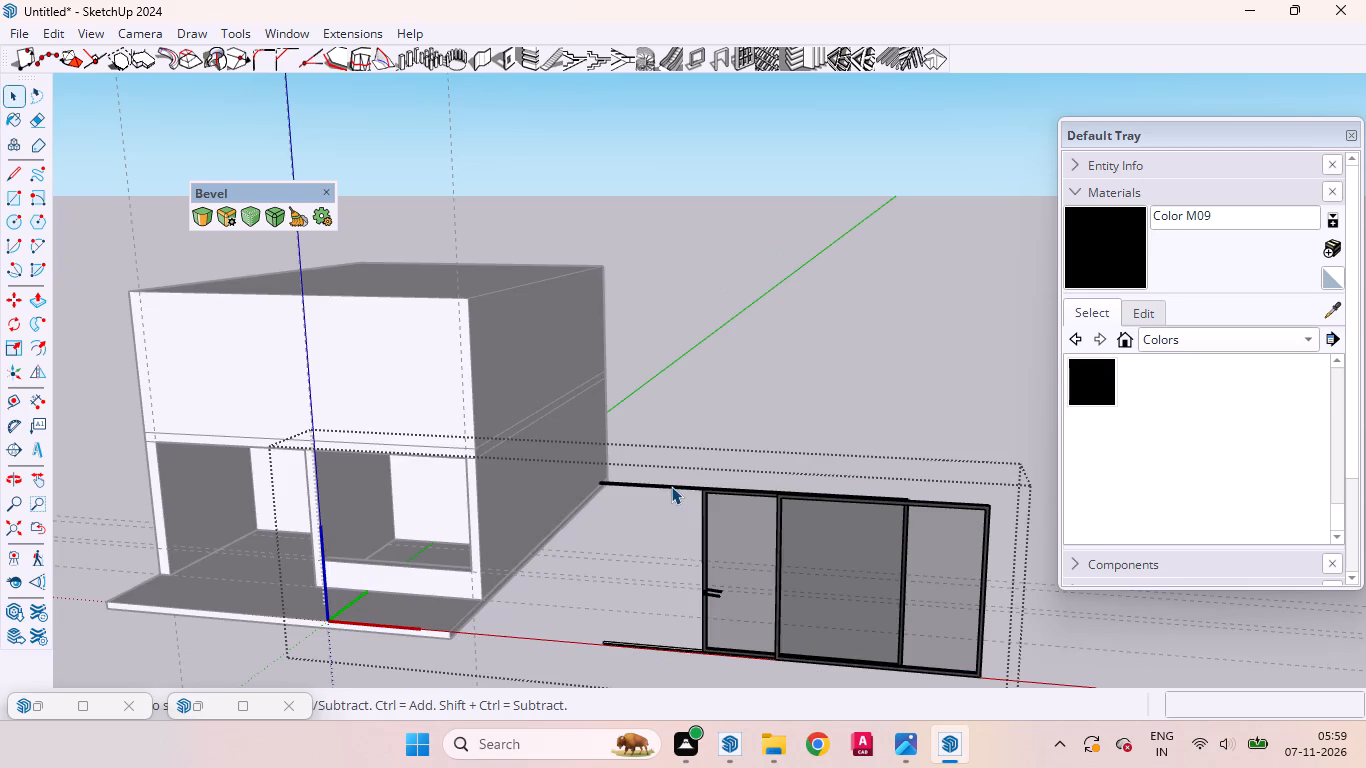
pyautogui.rightClick(671, 486)
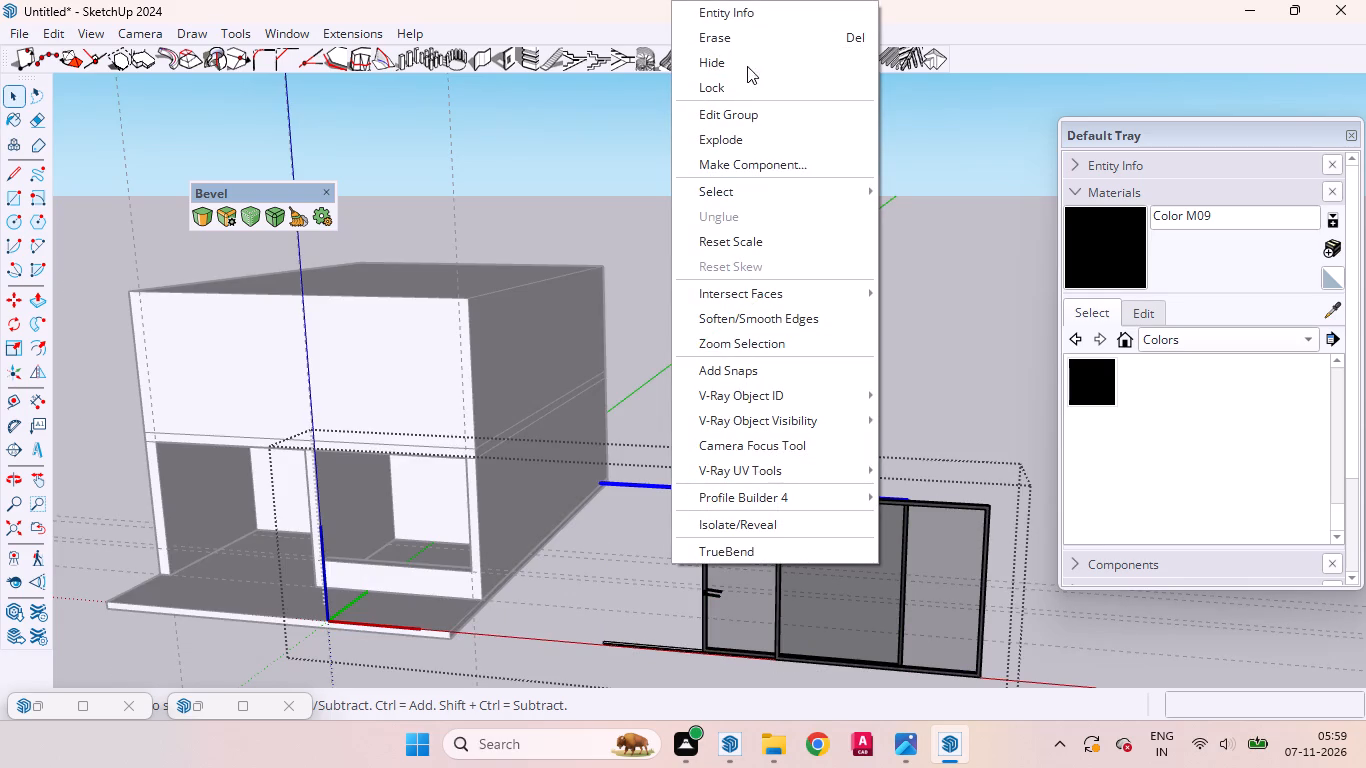
pyautogui.click(731, 39)
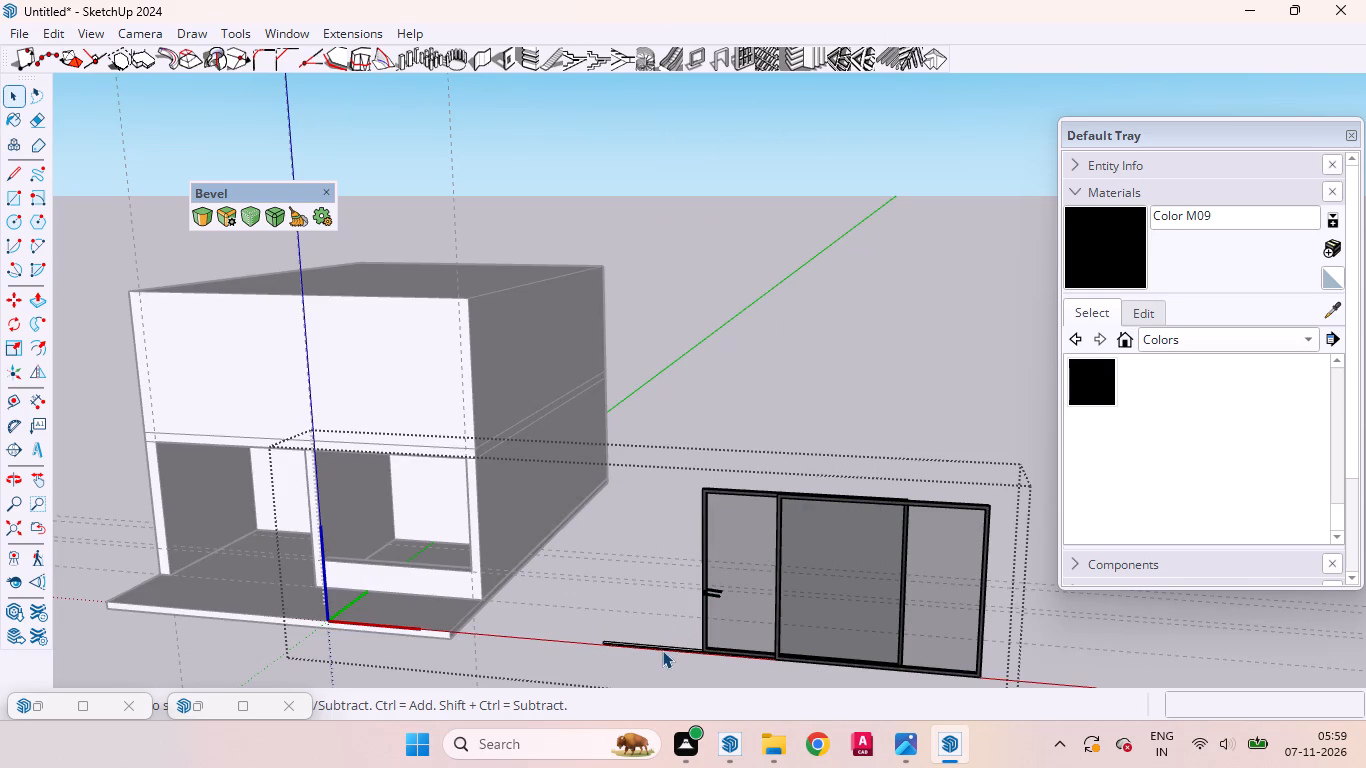
pyautogui.click(662, 650)
pyautogui.rightClick(662, 650)
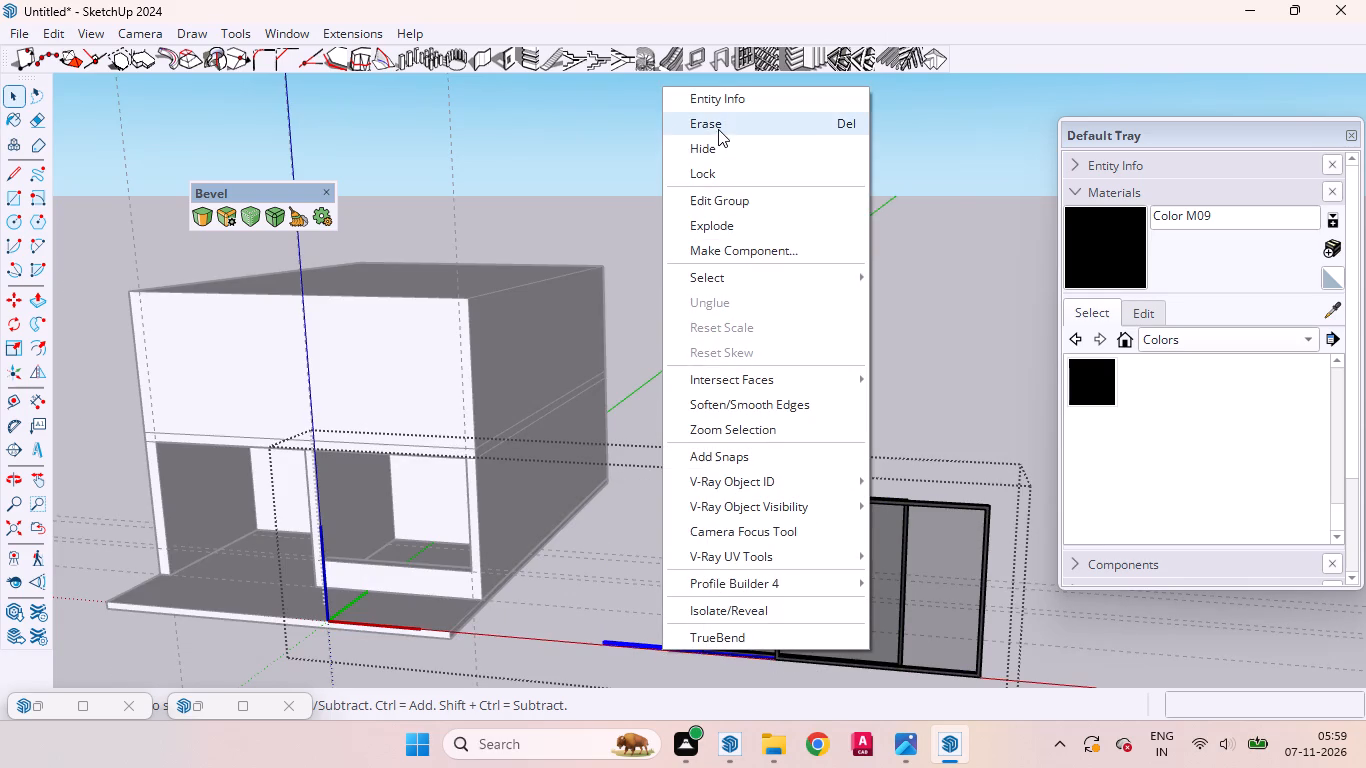
pyautogui.click(718, 129)
pyautogui.click(817, 343)
# Move the sliding window by its upper front corner to the top corner of the right recess's opening beside the middle wall.
pyautogui.click(786, 574)
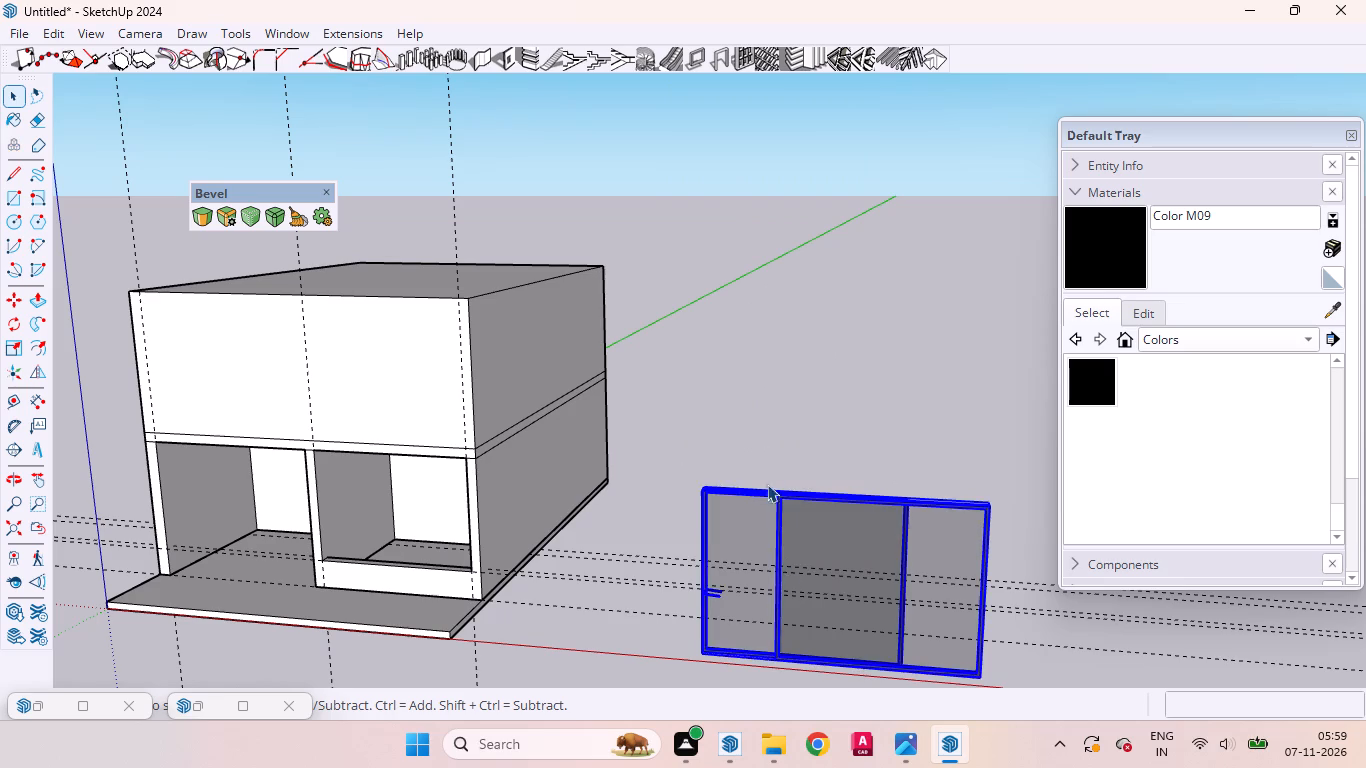
pyautogui.scroll(13, 752, 520)
pyautogui.scroll(-1, 750, 516)
pyautogui.scroll(4, 675, 466)
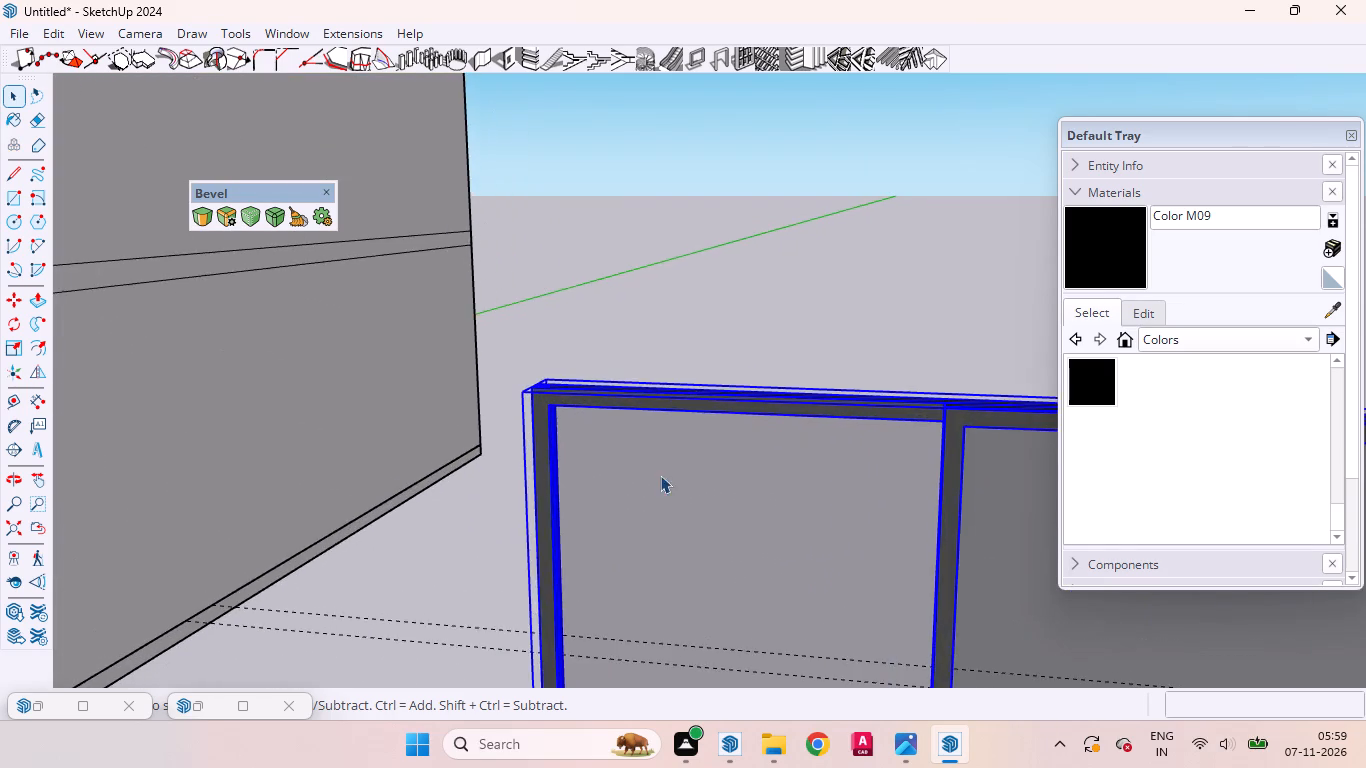
pyautogui.moveTo(659, 477); pyautogui.dragTo(679, 689, button='middle')
pyautogui.scroll(1, 679, 689)
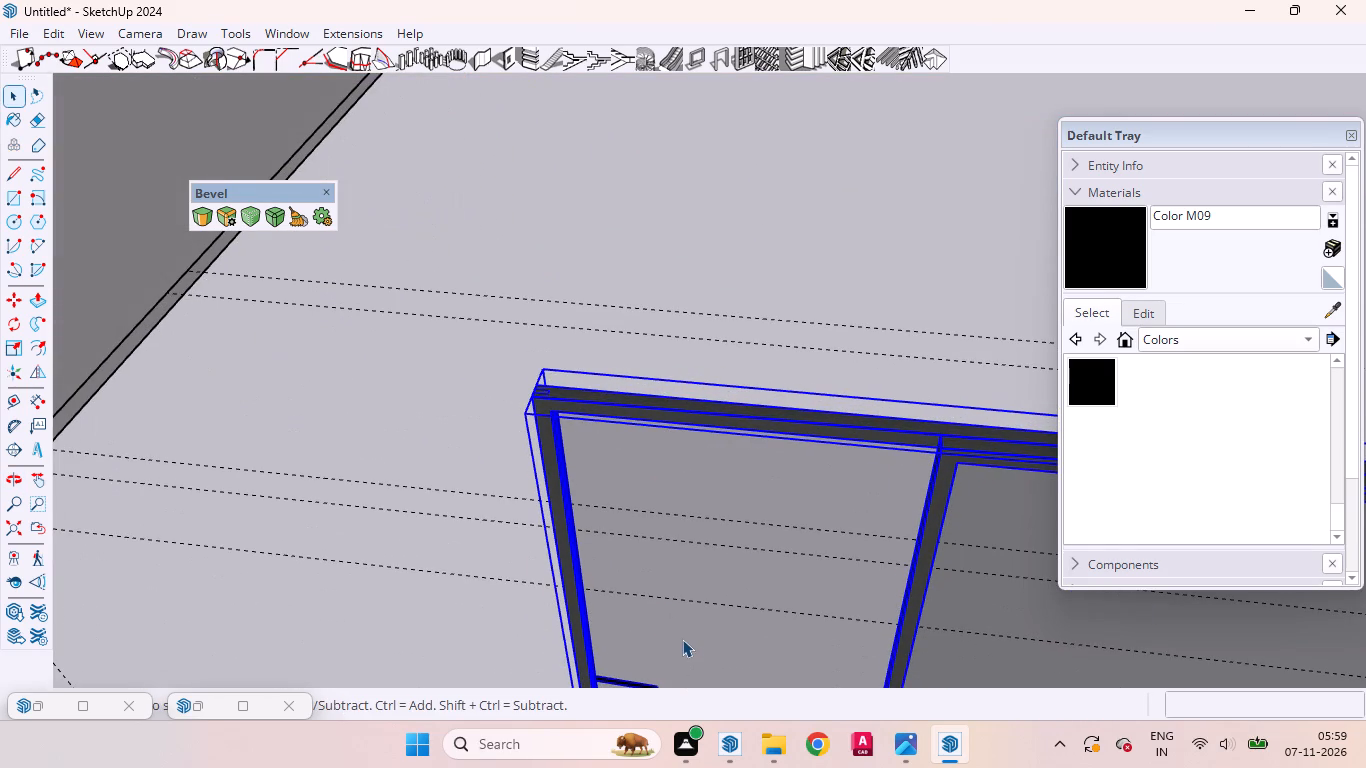
pyautogui.press('m')
pyautogui.scroll(-5, 539, 438)
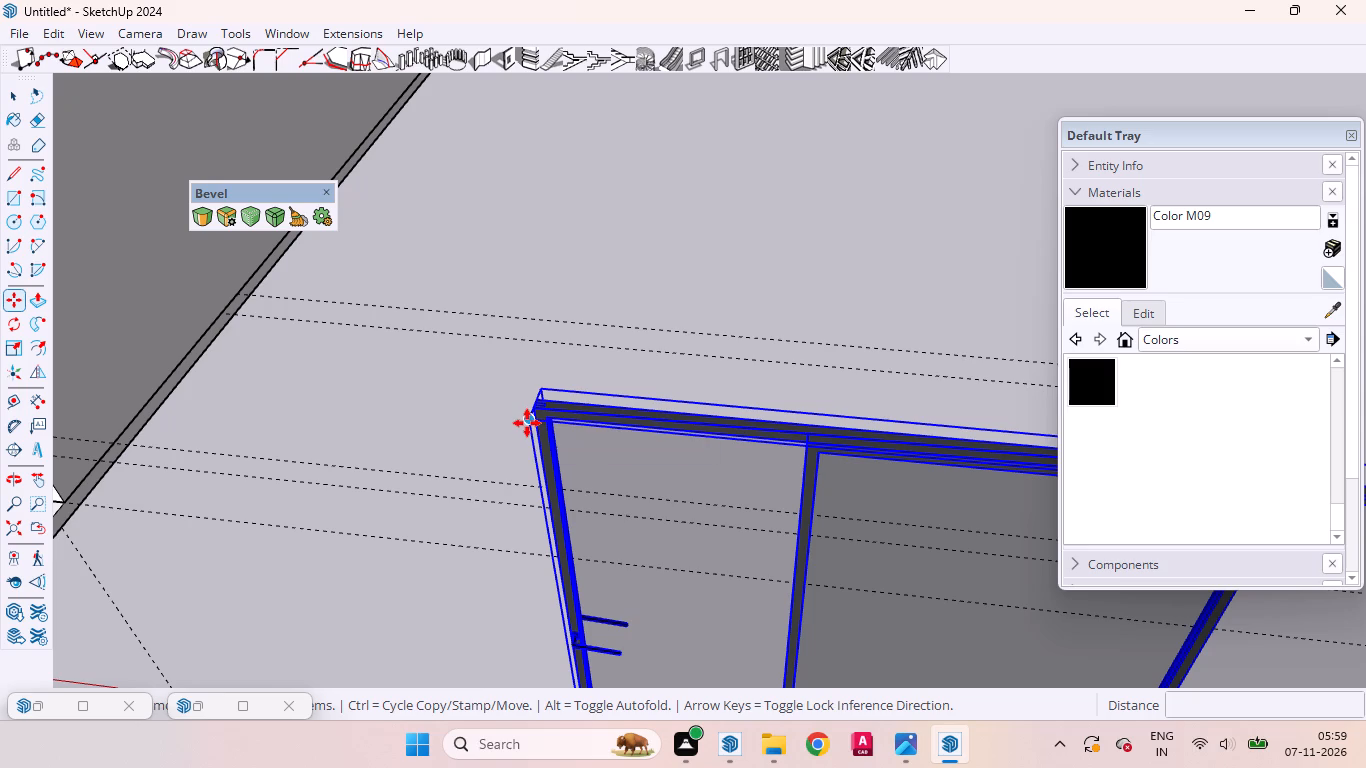
pyautogui.click(527, 423)
pyautogui.scroll(-8, 609, 315)
pyautogui.scroll(1, 626, 314)
pyautogui.scroll(-12, 635, 319)
pyautogui.scroll(-3, 711, 376)
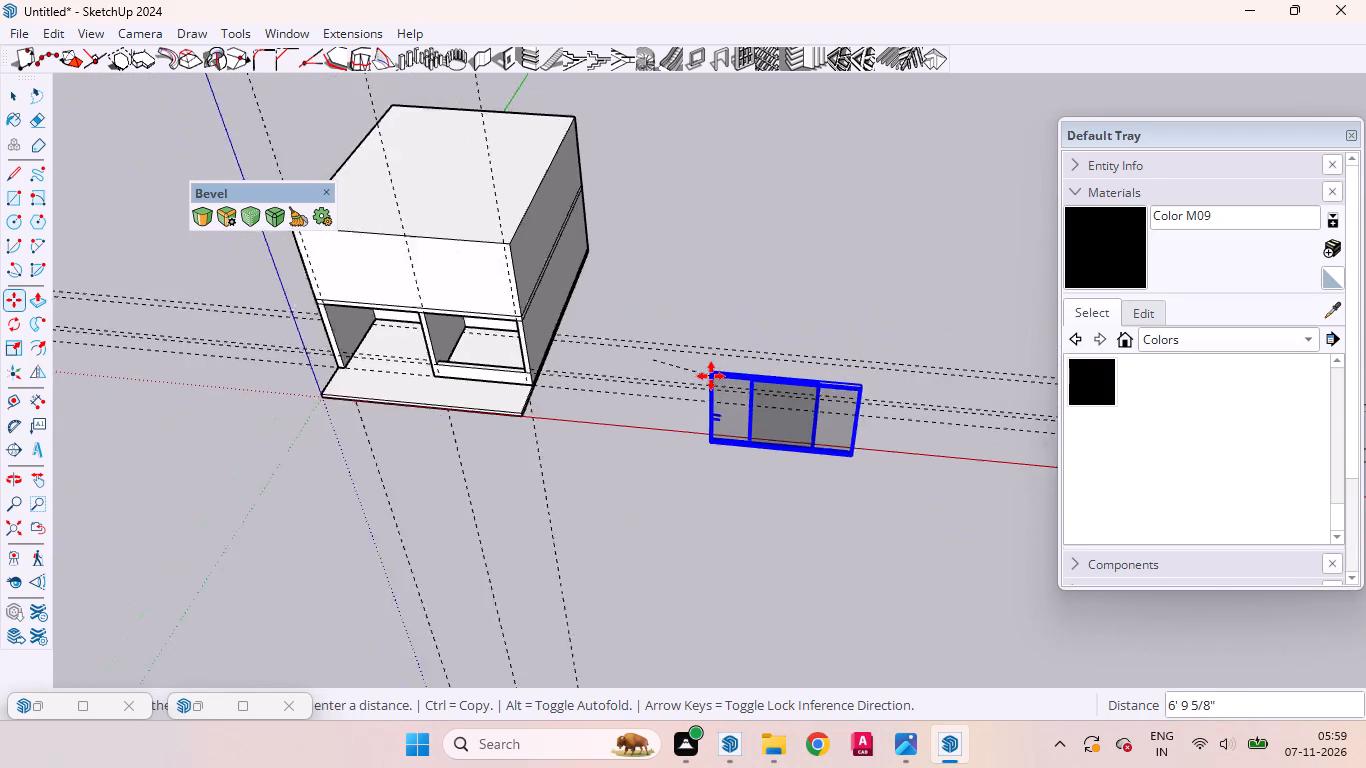
pyautogui.scroll(-2, 711, 376)
pyautogui.scroll(2, 584, 365)
pyautogui.scroll(-1, 584, 365)
pyautogui.scroll(12, 583, 364)
pyautogui.scroll(1, 436, 362)
pyautogui.moveTo(436, 362); pyautogui.dragTo(473, 287, button='middle')
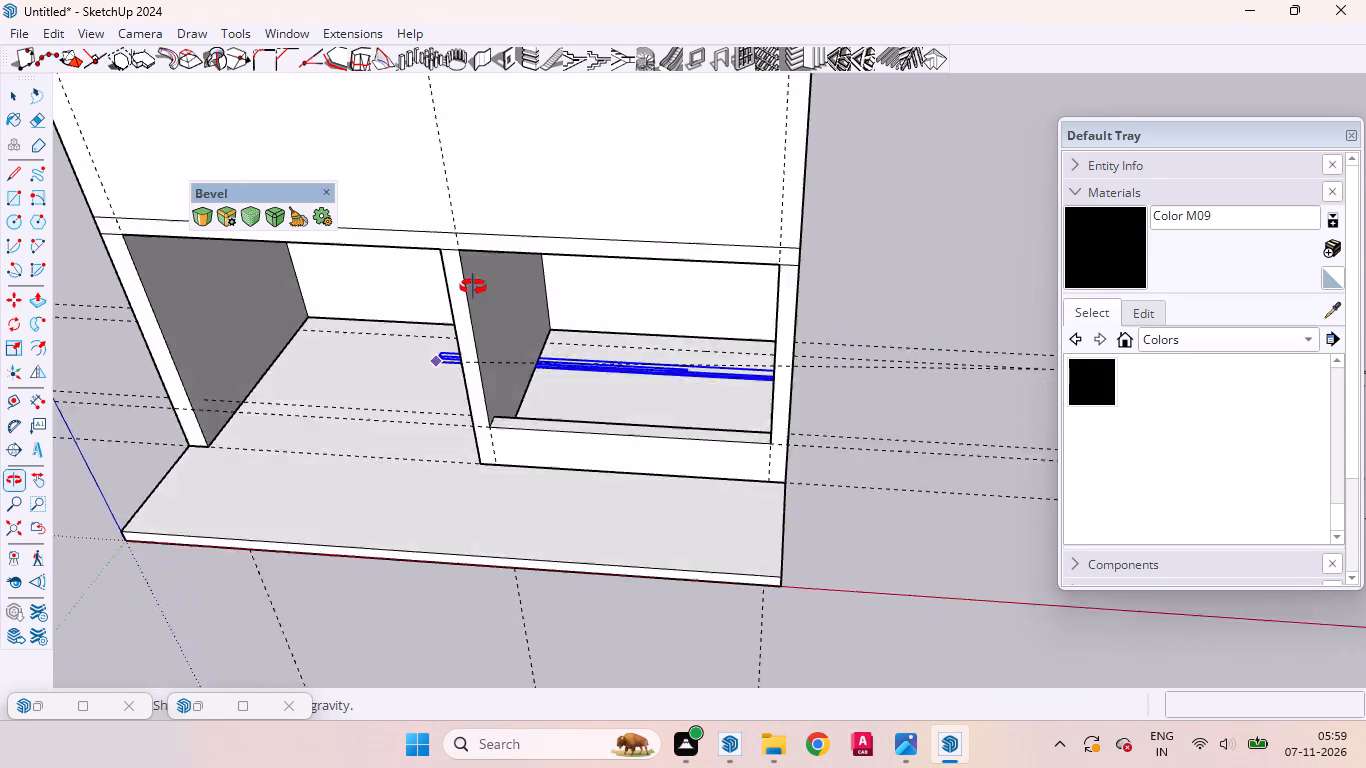
pyautogui.moveTo(473, 287); pyautogui.dragTo(490, 258, button='middle')
pyautogui.scroll(16, 499, 220)
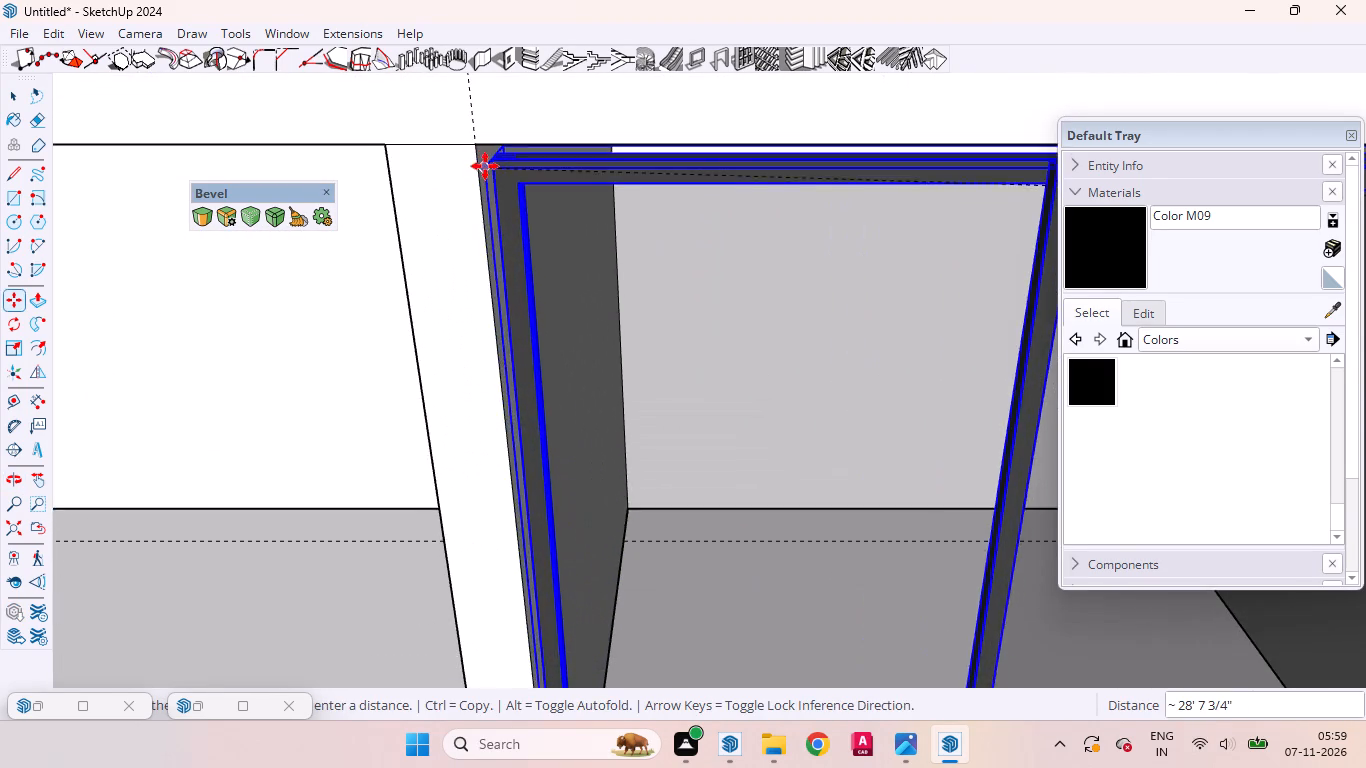
pyautogui.scroll(2, 485, 166)
pyautogui.click(474, 139)
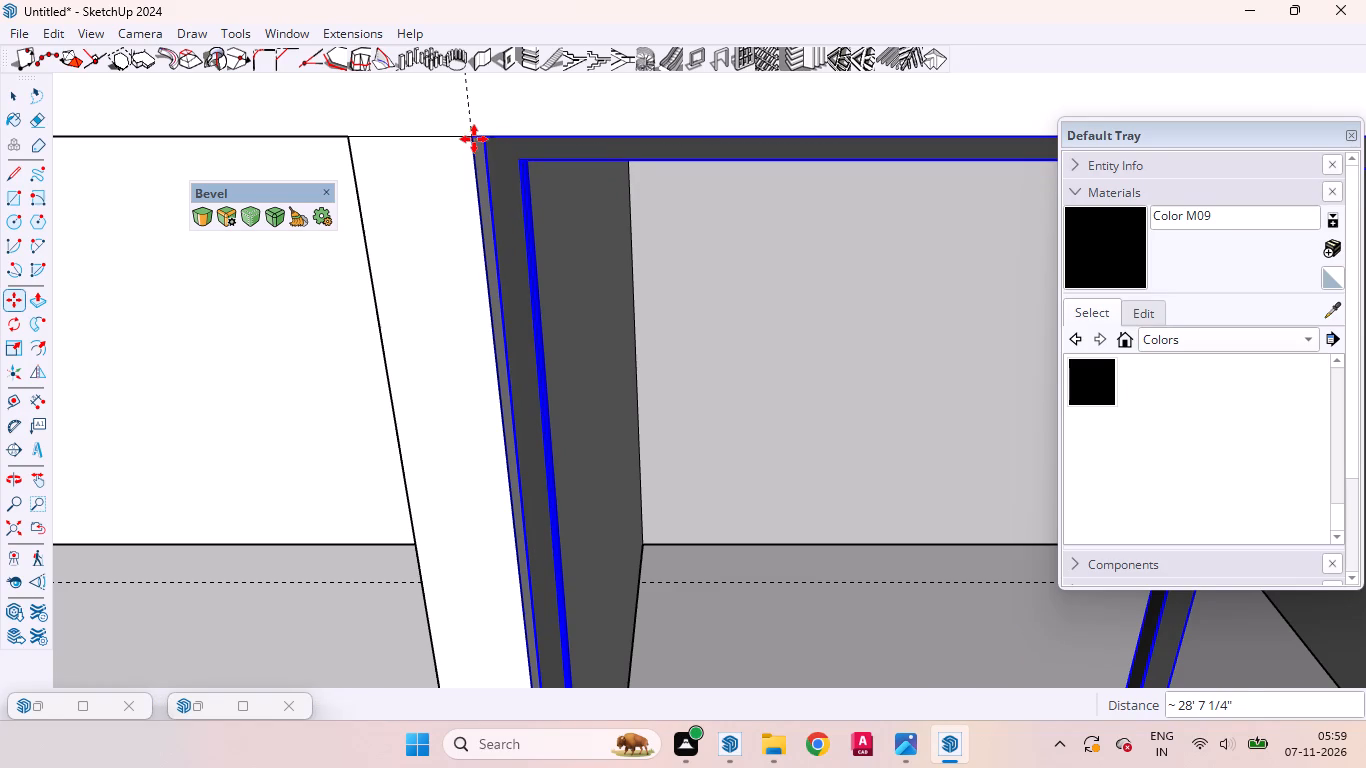
# Scale the sliding window down toward the recess opening and stretch its bottom edge to the top of the low front wall.
pyautogui.scroll(-20, 524, 222)
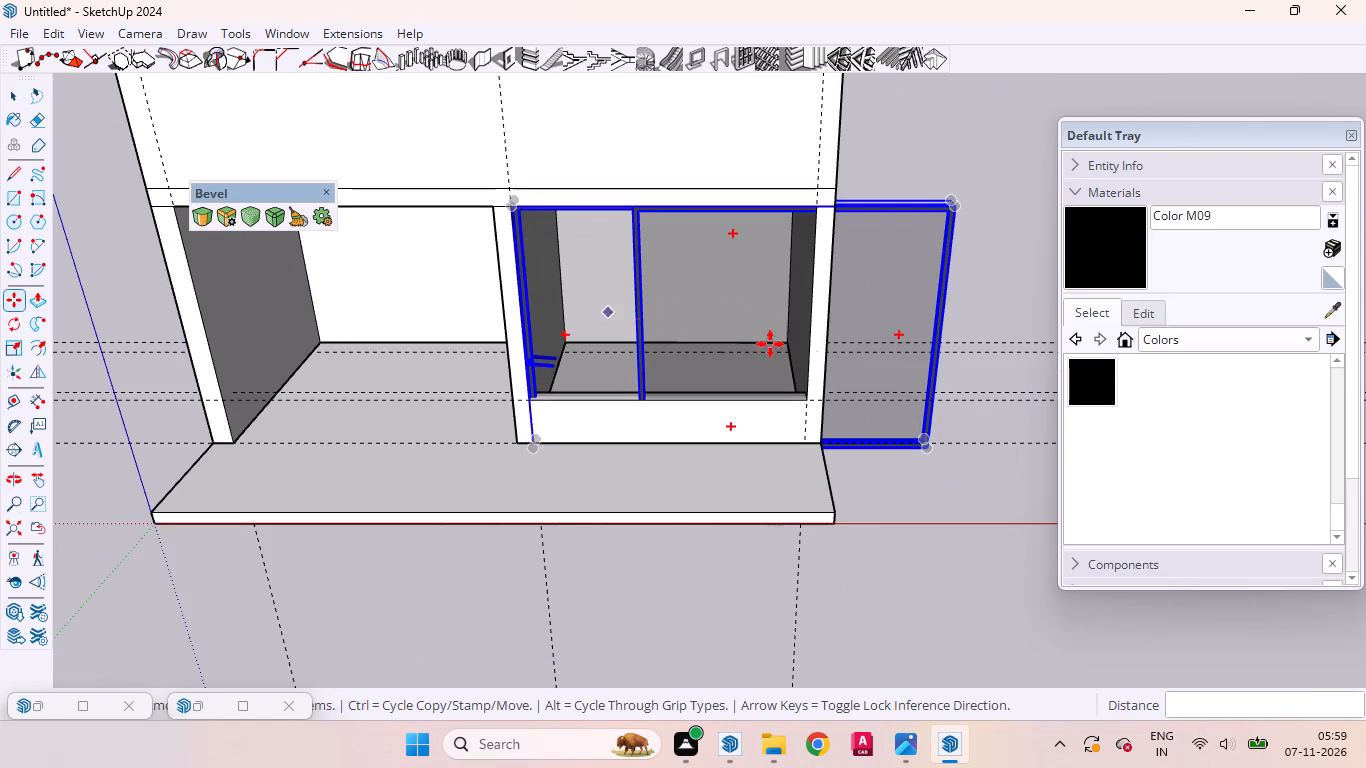
pyautogui.press('s')
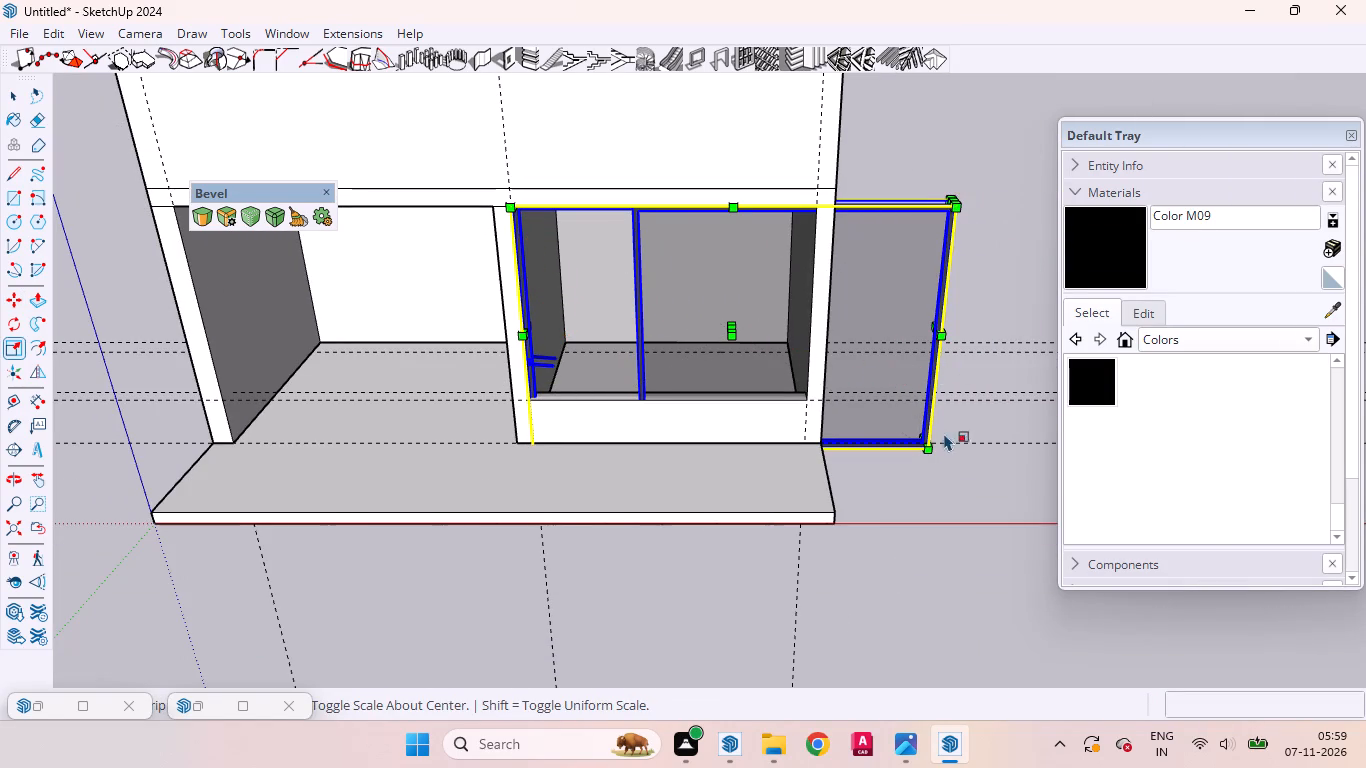
pyautogui.moveTo(931, 453); pyautogui.dragTo(778, 392)
pyautogui.scroll(15, 691, 351)
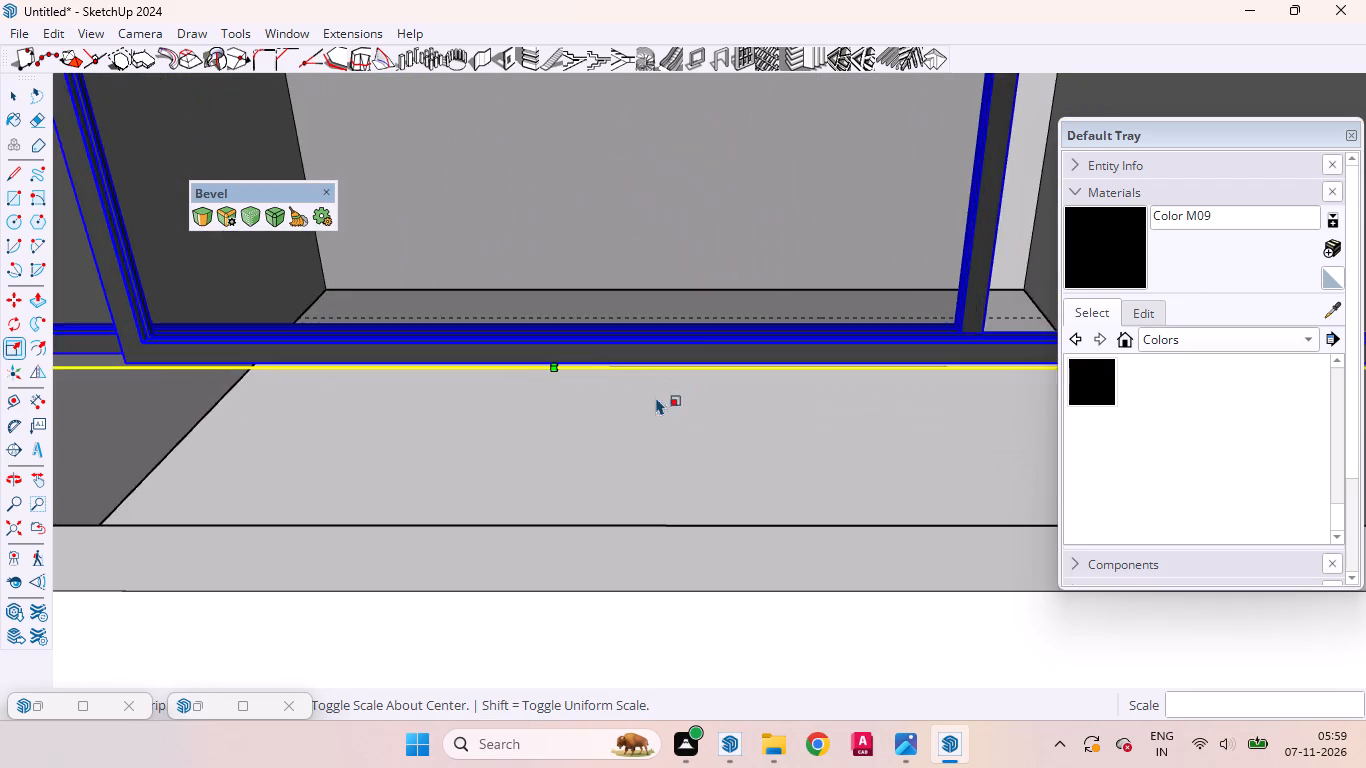
pyautogui.moveTo(630, 409); pyautogui.dragTo(598, 342, button='middle')
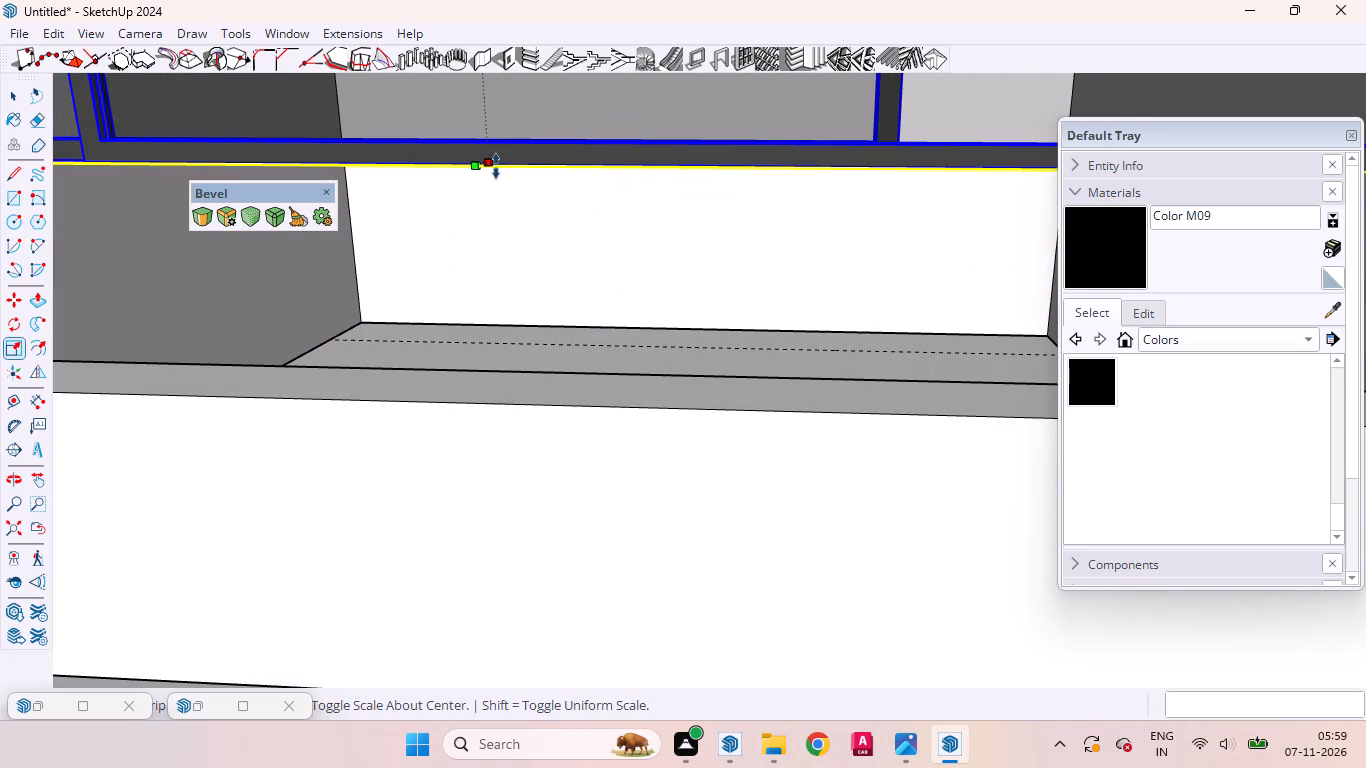
pyautogui.click(496, 166)
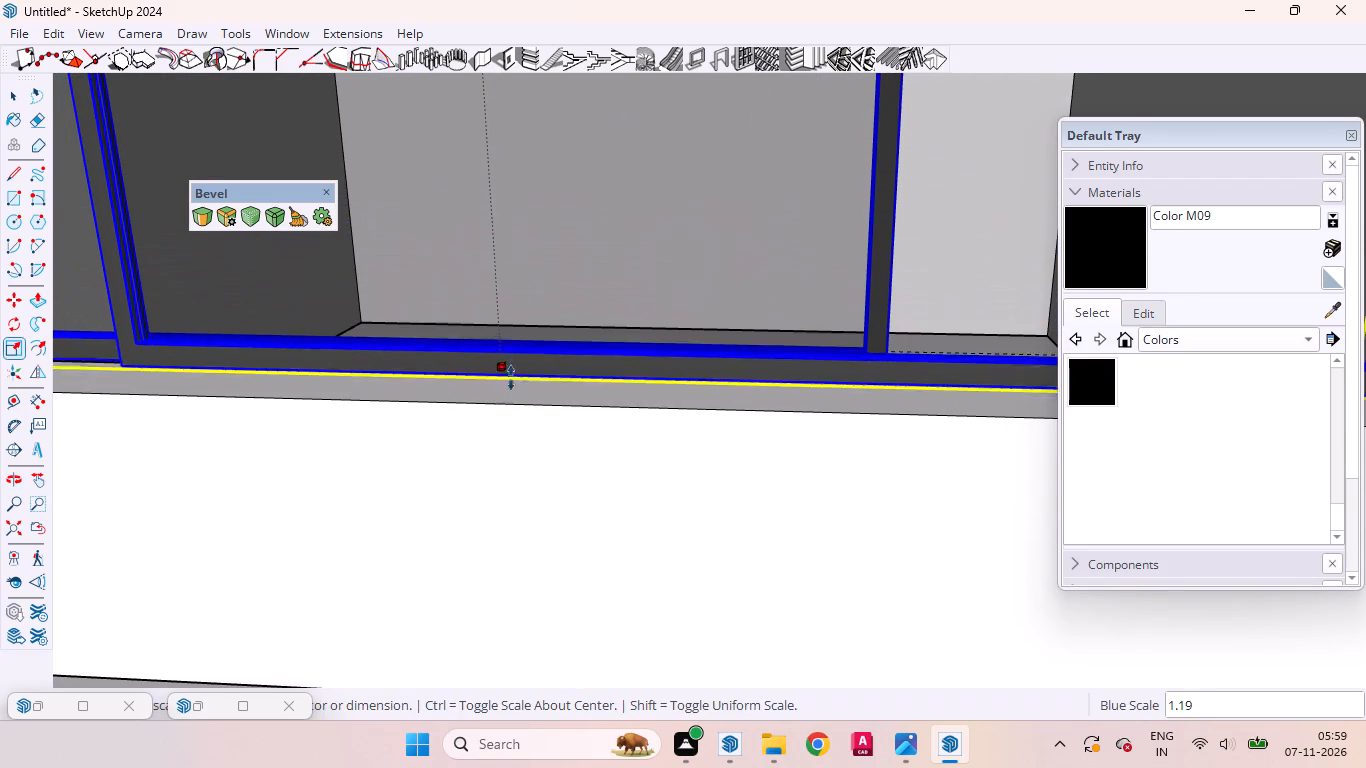
pyautogui.click(515, 403)
pyautogui.scroll(-9, 657, 485)
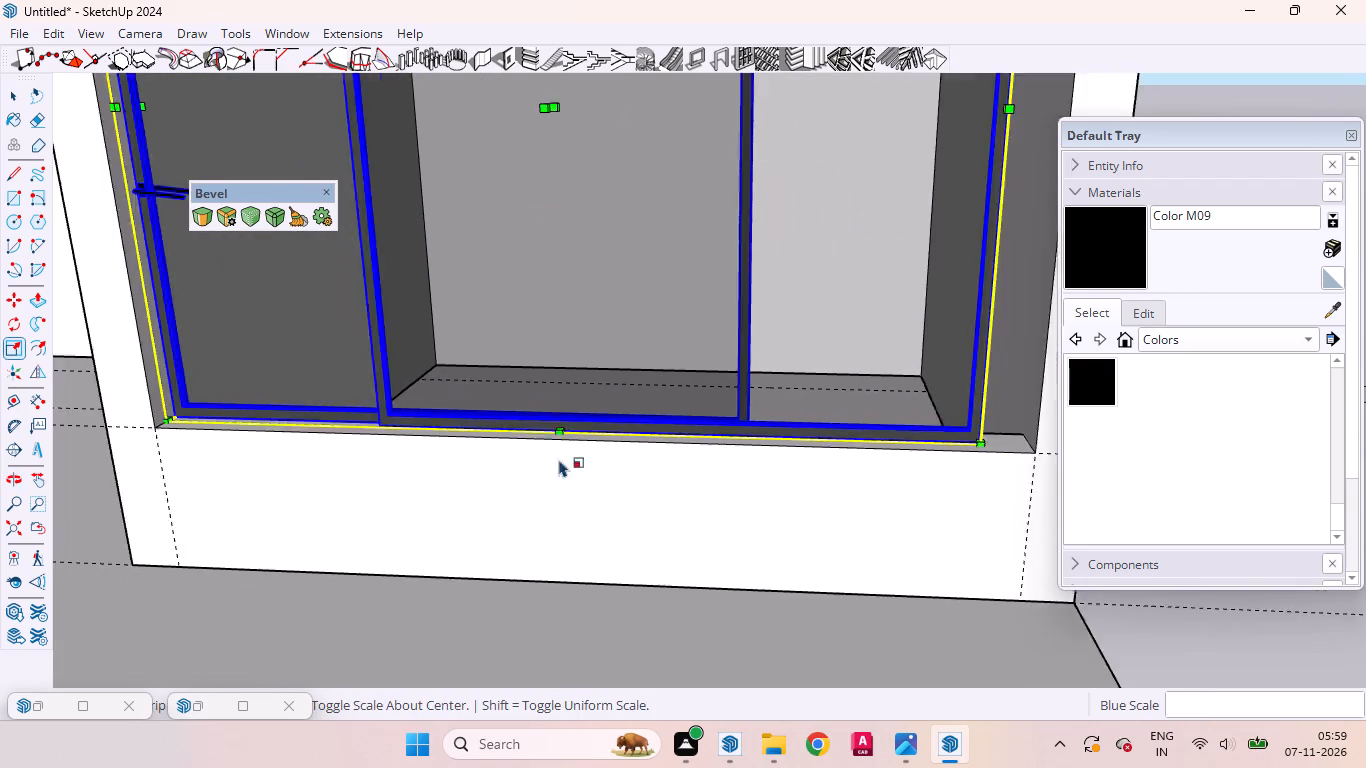
pyautogui.scroll(-6, 559, 459)
# Widen the sliding window with Scale until its free side meets the inner edge of the outer side wall.
pyautogui.scroll(6, 790, 287)
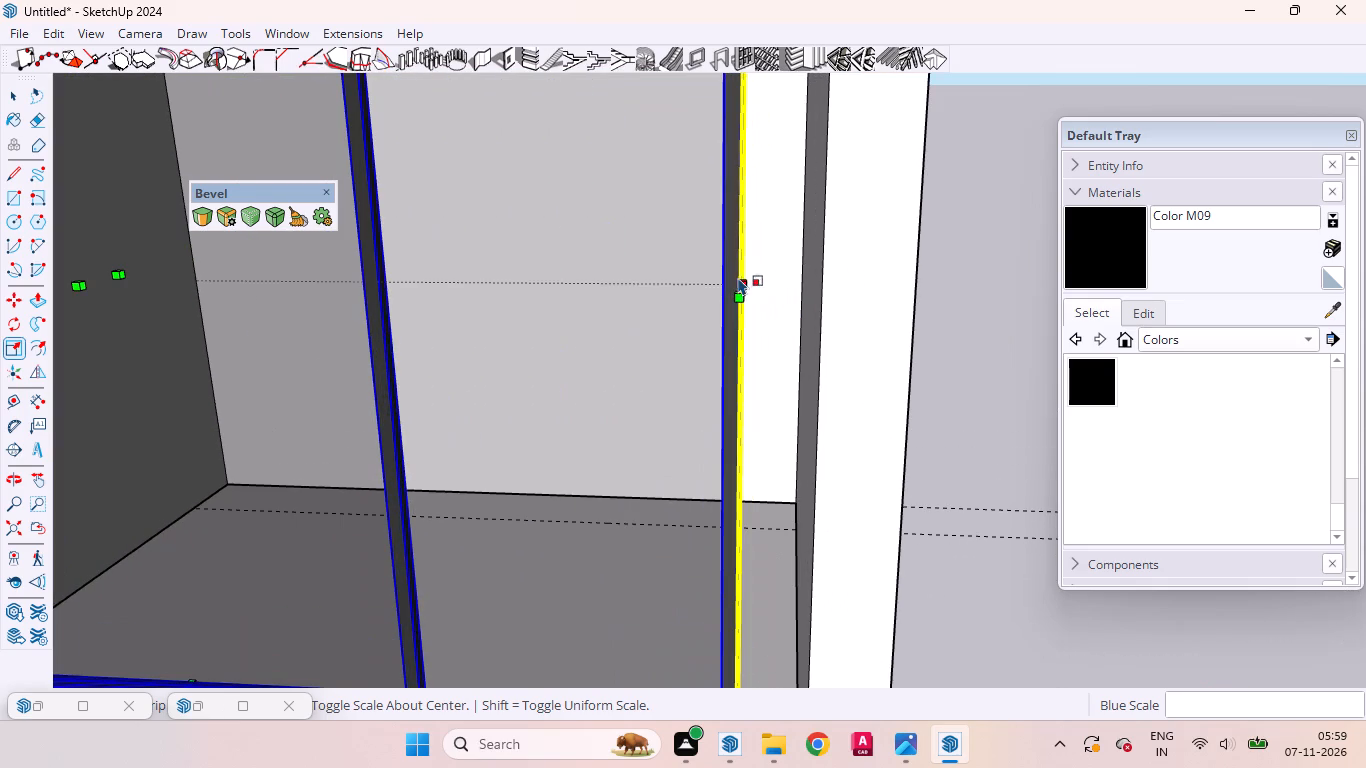
pyautogui.click(745, 283)
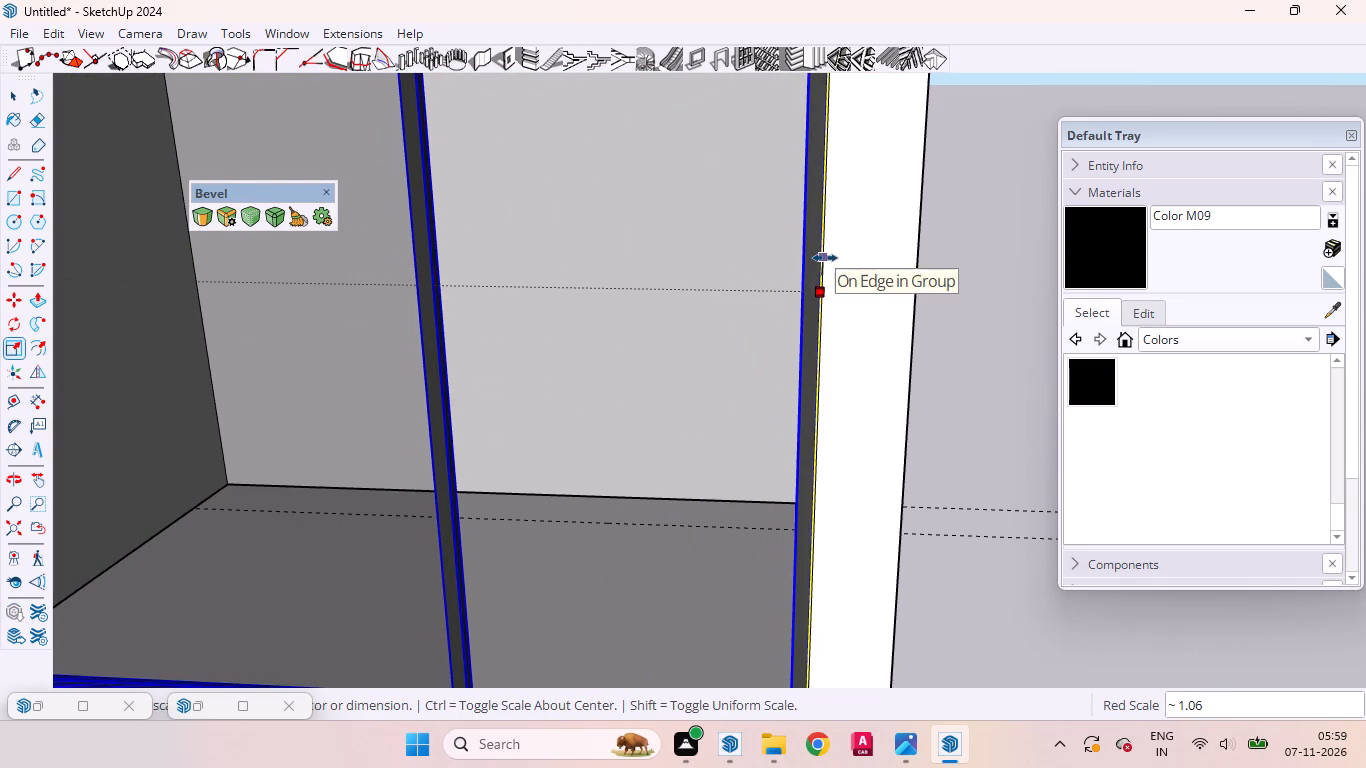
pyautogui.click(825, 258)
pyautogui.scroll(-1, 902, 392)
pyautogui.scroll(3, 903, 392)
pyautogui.scroll(-13, 903, 392)
pyautogui.press('space')
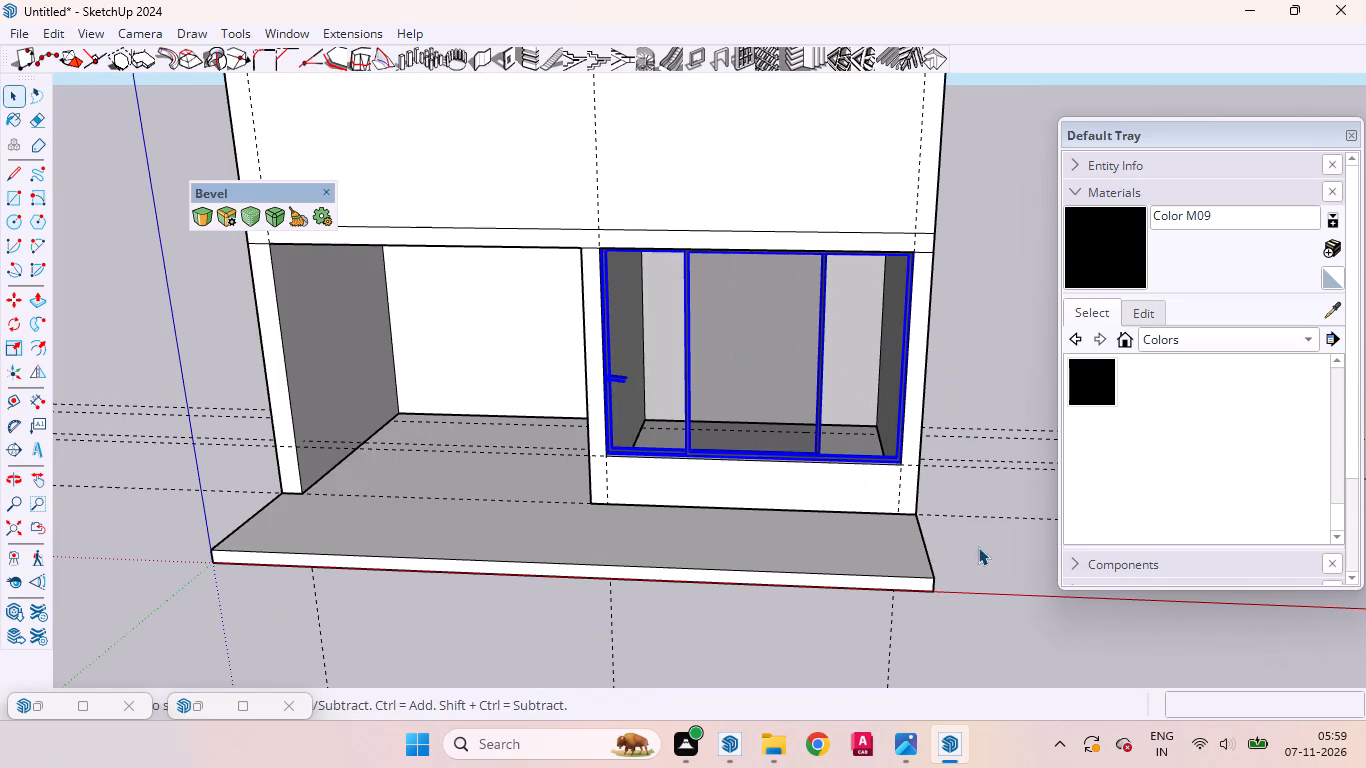
pyautogui.click(982, 555)
# Inside the sliding window component, narrow the wide panel group from its inner side to about two thirds of the window's width.
pyautogui.scroll(-5, 827, 257)
pyautogui.moveTo(779, 319); pyautogui.dragTo(944, 408, button='middle')
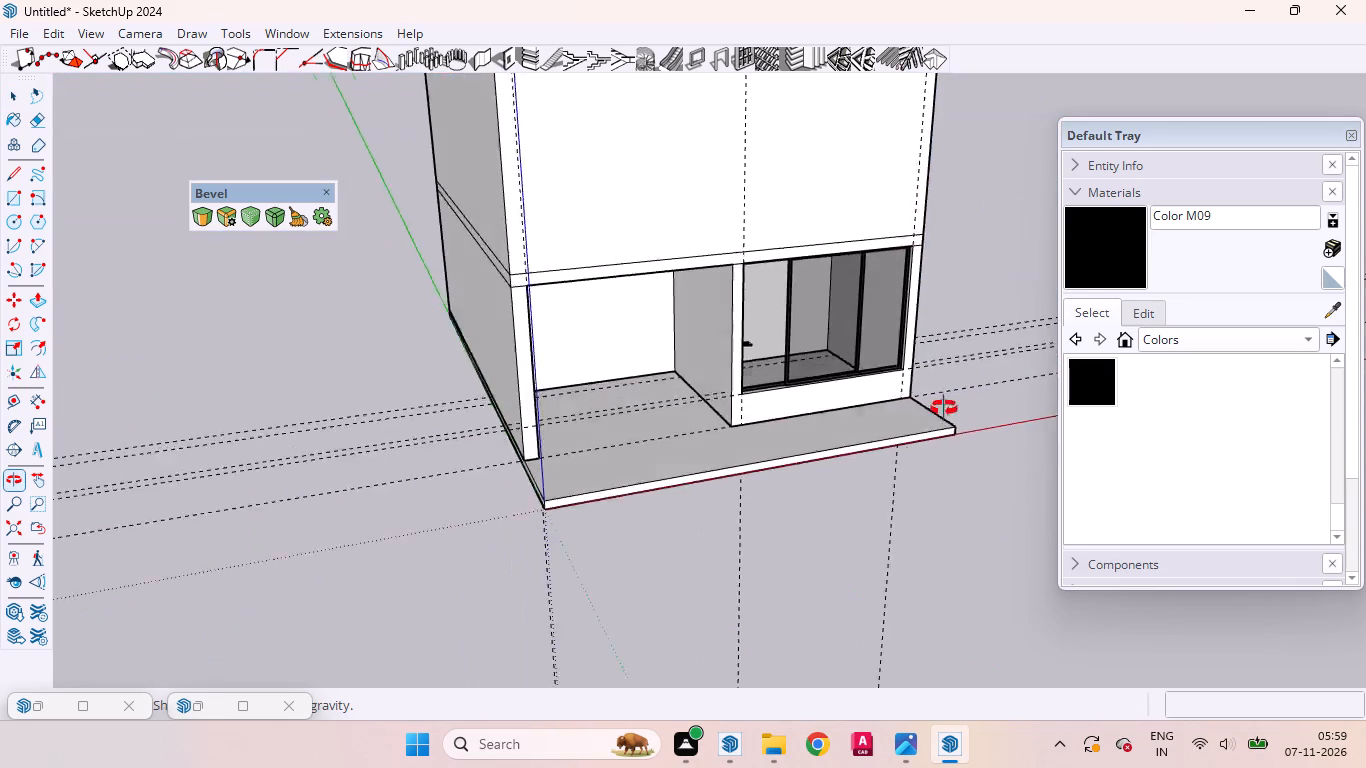
pyautogui.moveTo(944, 408); pyautogui.dragTo(766, 245, button='middle')
pyautogui.scroll(1, 765, 246)
pyautogui.scroll(-1, 765, 246)
pyautogui.scroll(2, 765, 246)
pyautogui.click(781, 304)
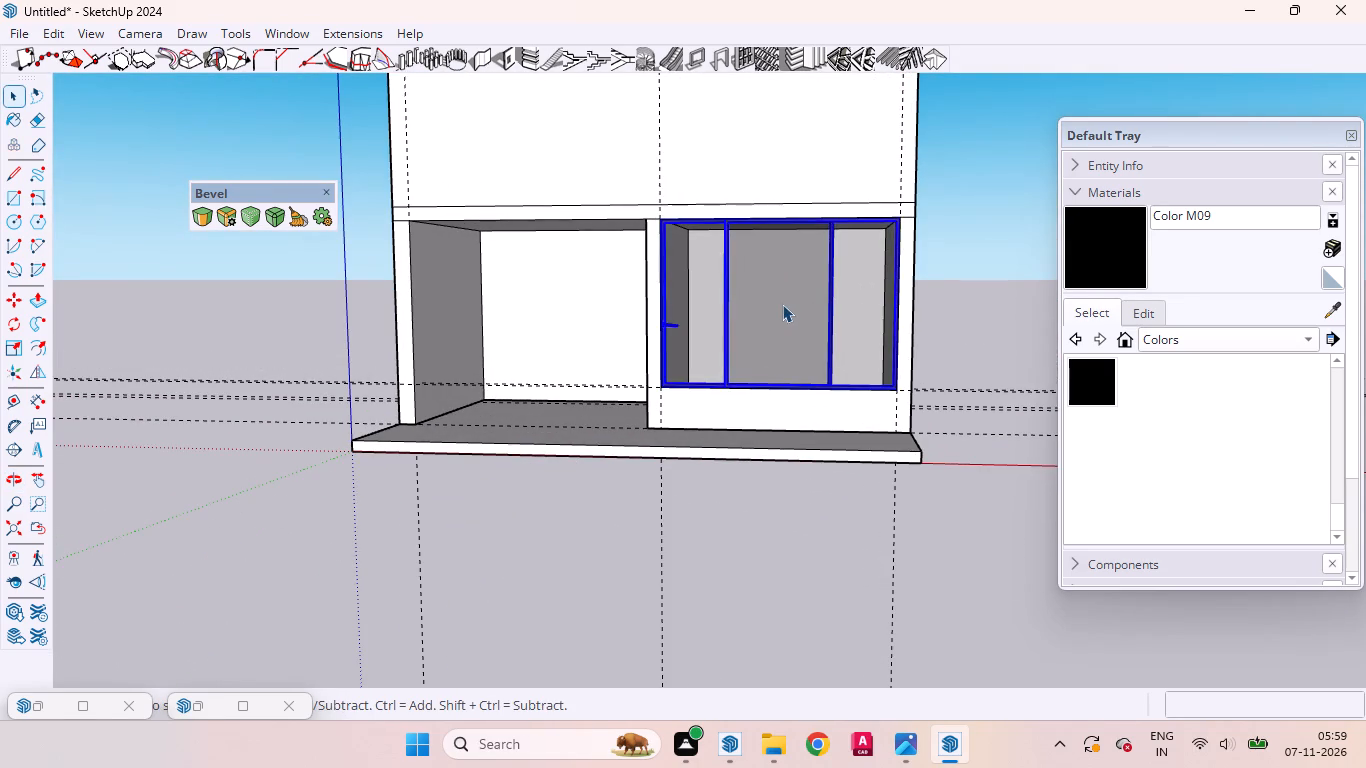
pyautogui.doubleClick(780, 304)
pyautogui.click(770, 299)
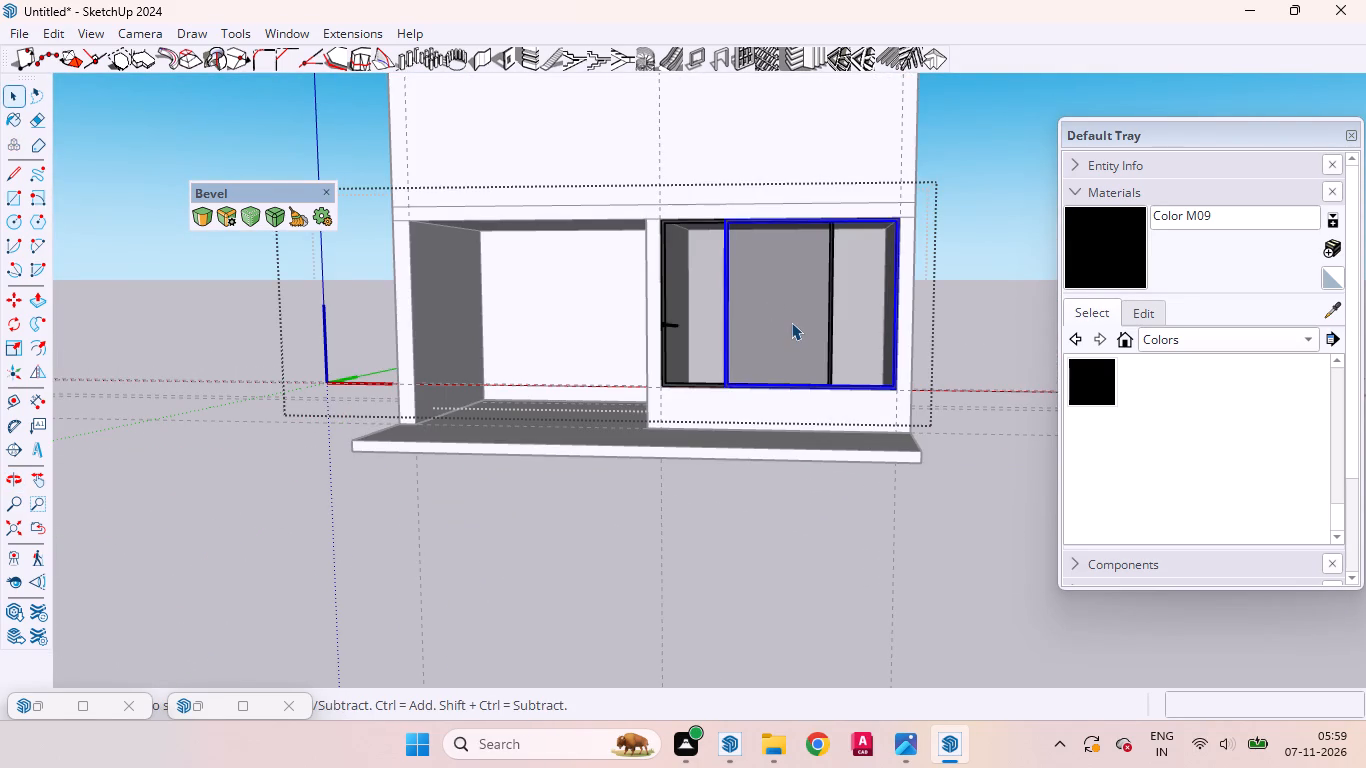
pyautogui.press('s')
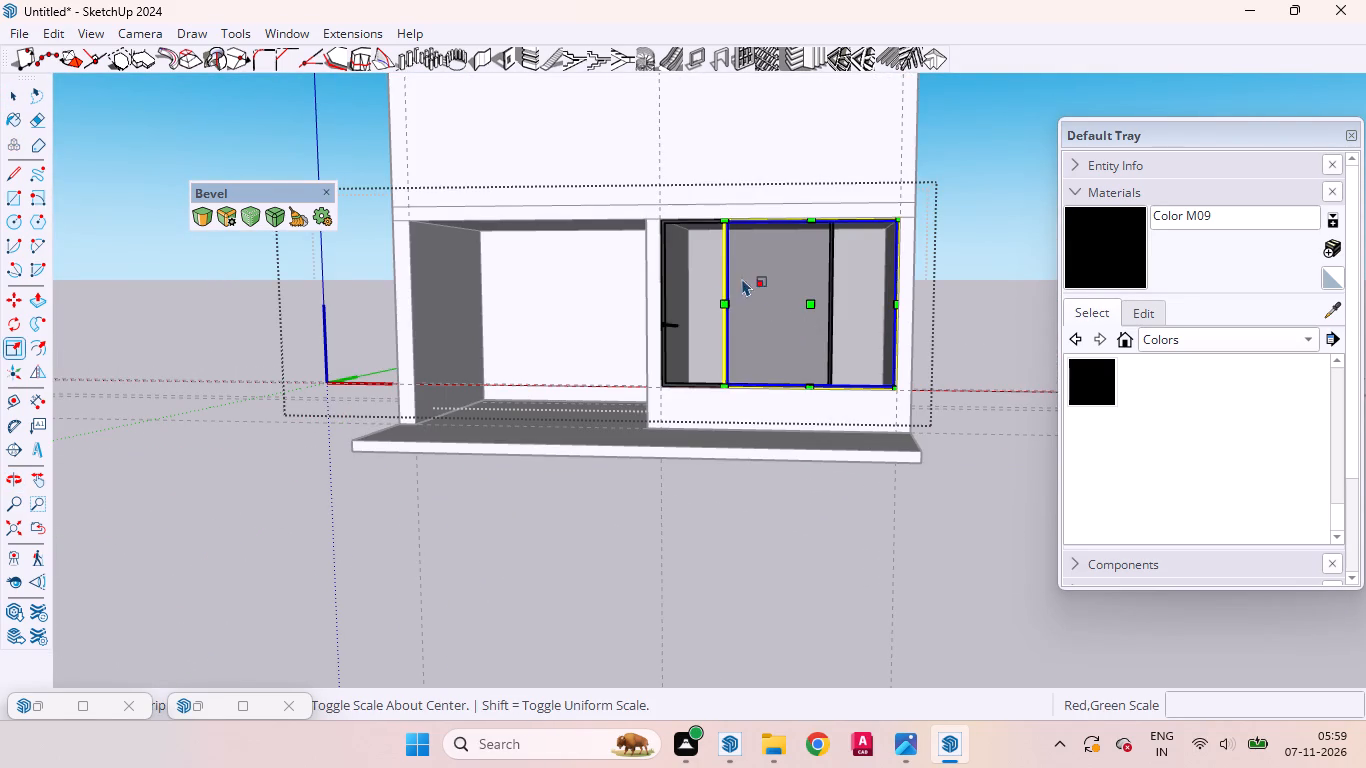
pyautogui.scroll(4, 705, 290)
pyautogui.moveTo(716, 298); pyautogui.dragTo(841, 371, button='middle')
pyautogui.scroll(2, 800, 328)
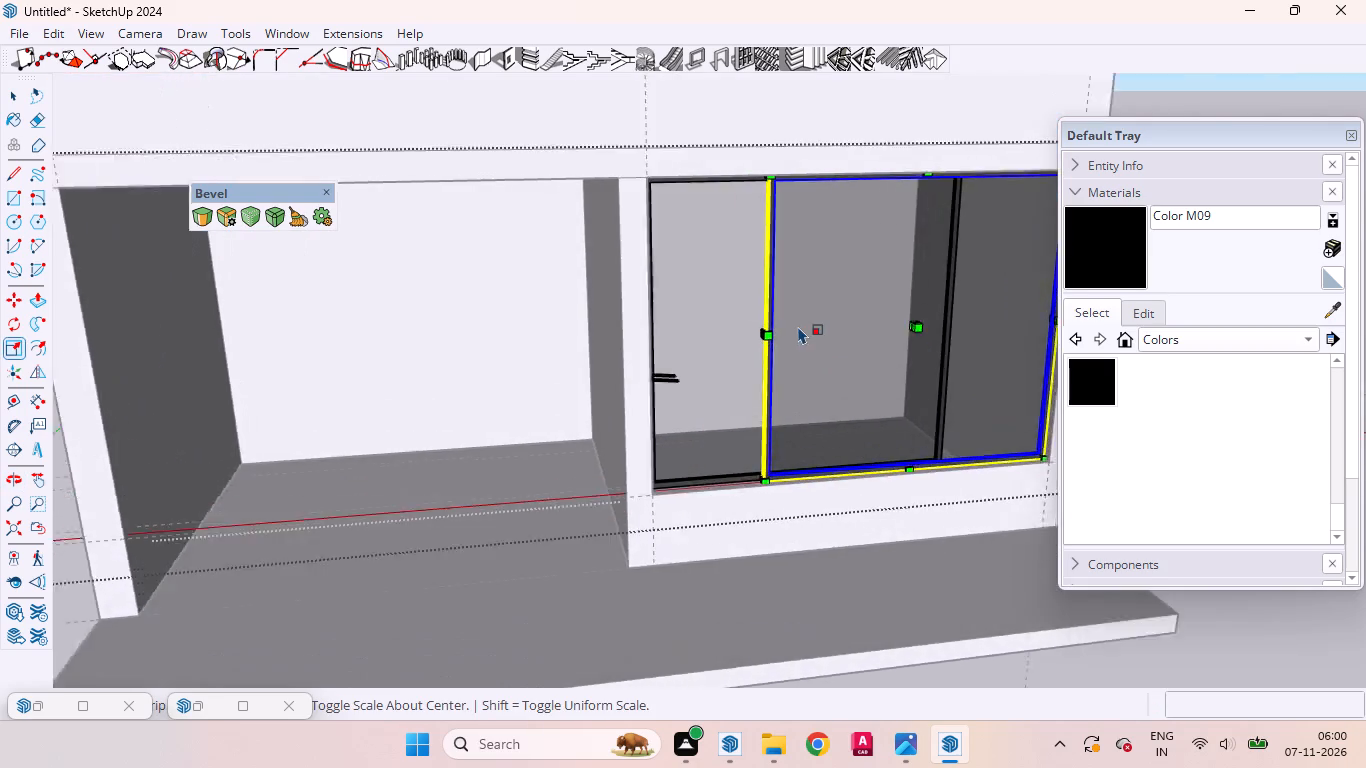
pyautogui.scroll(6, 798, 326)
pyautogui.scroll(-1, 770, 320)
pyautogui.scroll(2, 770, 320)
pyautogui.scroll(-1, 770, 320)
pyautogui.scroll(1, 770, 320)
pyautogui.click(737, 340)
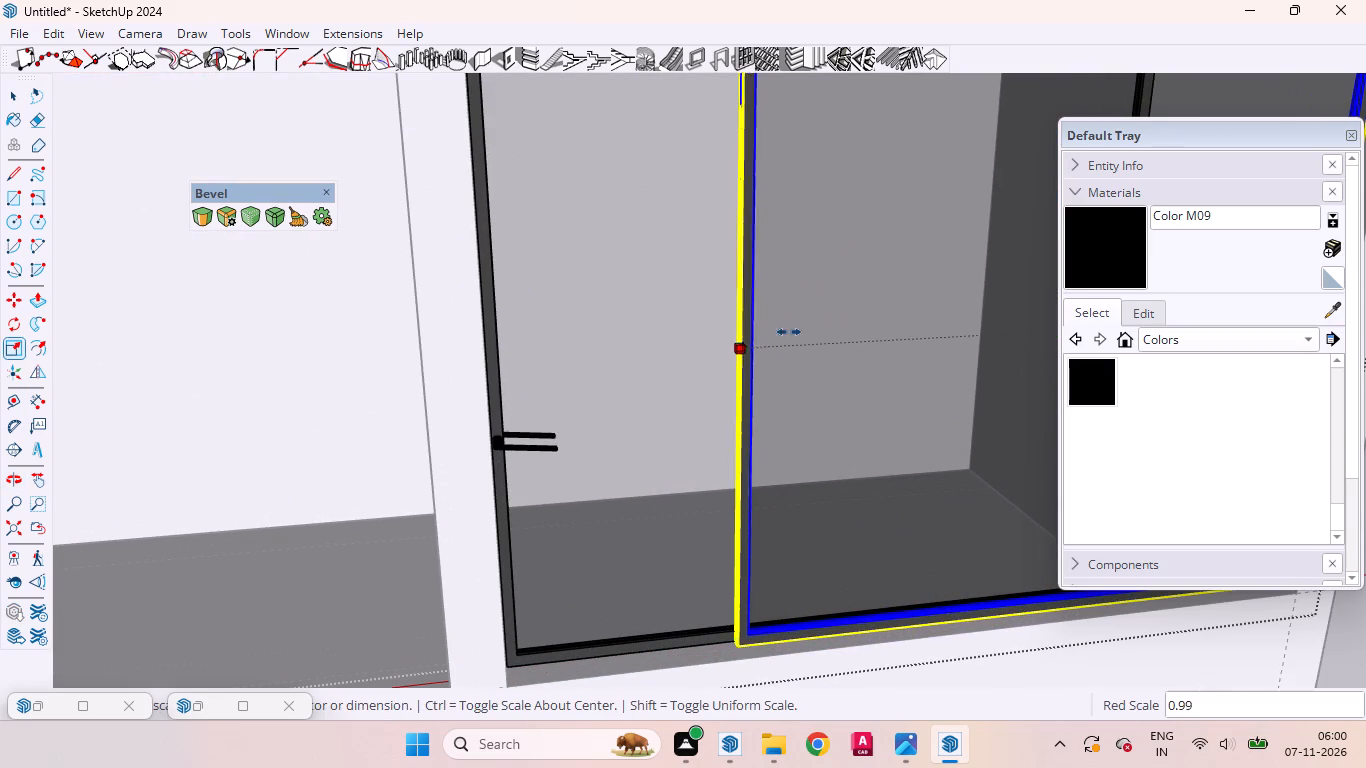
pyautogui.click(822, 330)
pyautogui.scroll(-17, 718, 400)
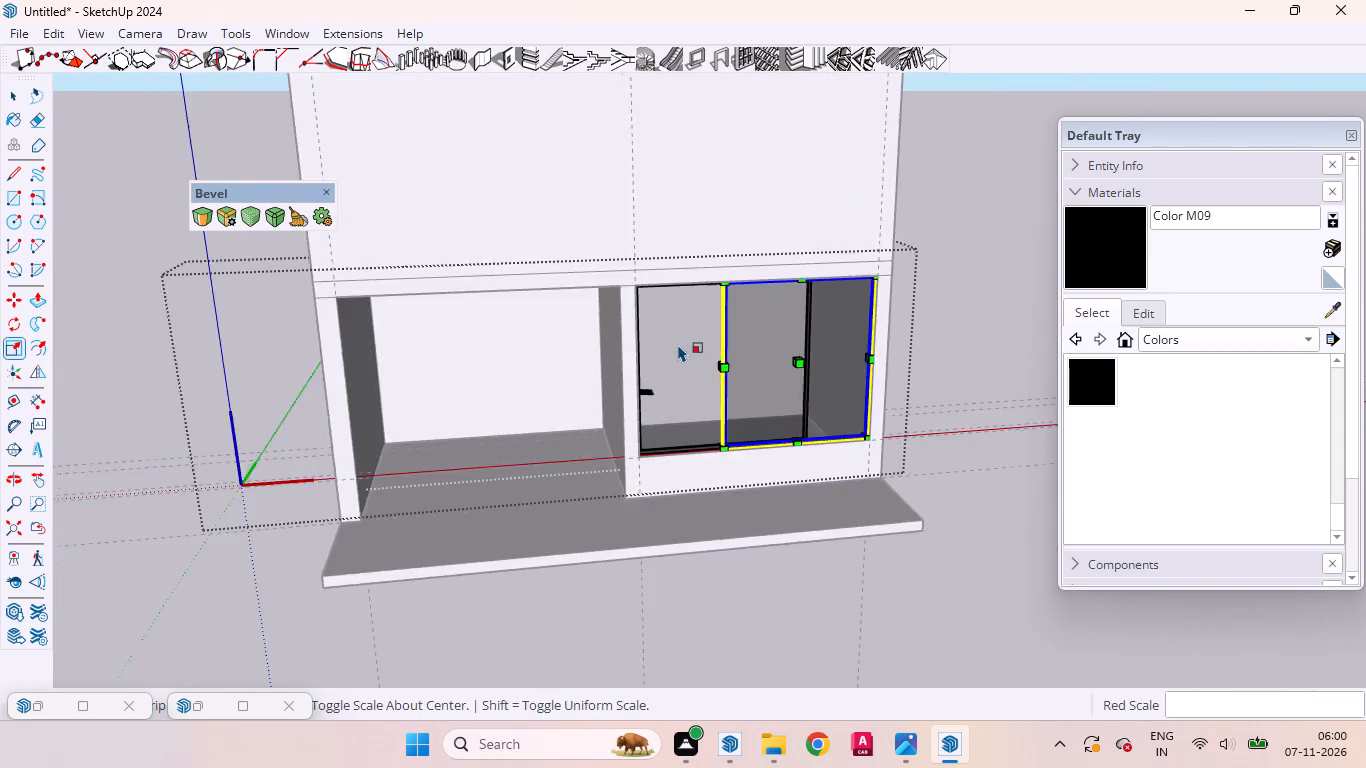
pyautogui.press('space')
pyautogui.click(901, 497)
# Delete the horizontal guide lines running across the facade inside the house group.
pyautogui.moveTo(882, 492); pyautogui.dragTo(754, 411, button='middle')
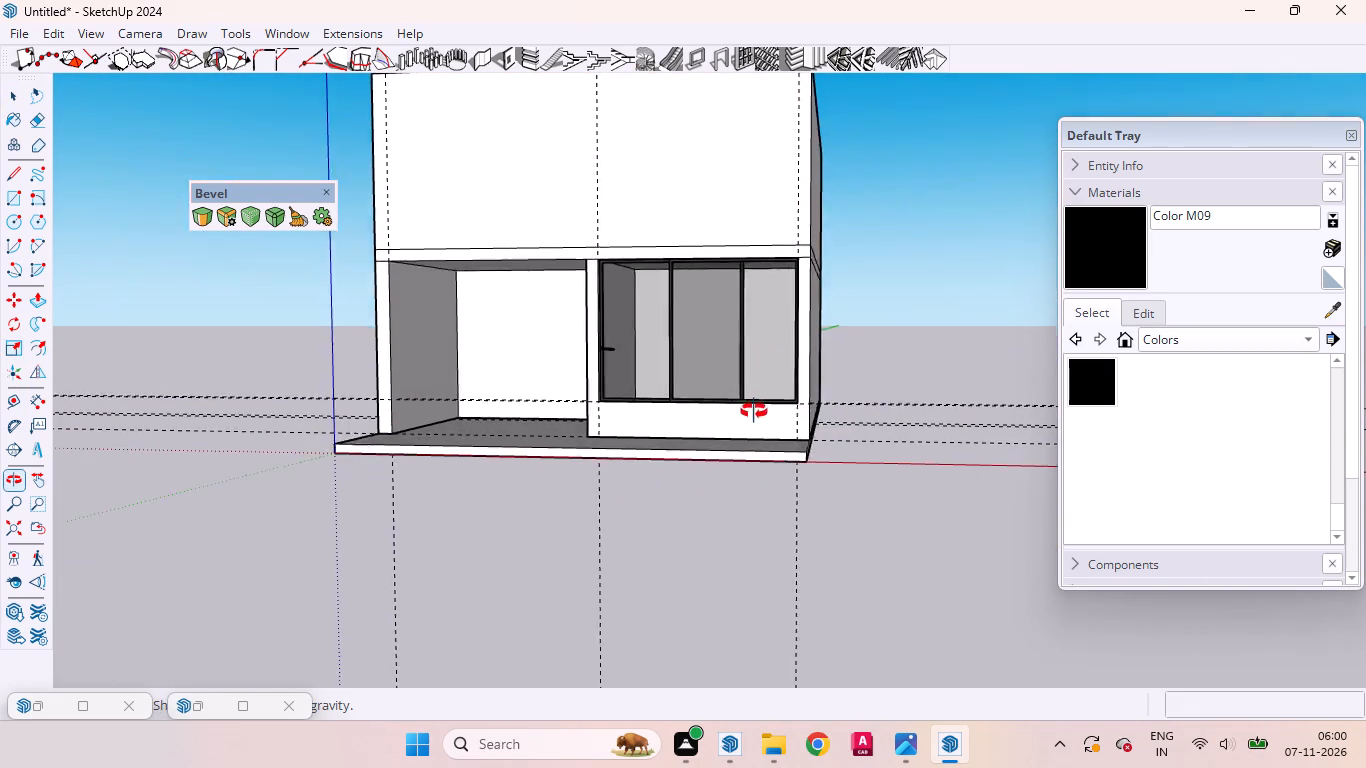
pyautogui.moveTo(754, 411); pyautogui.dragTo(816, 388, button='middle')
pyautogui.scroll(-5, 800, 395)
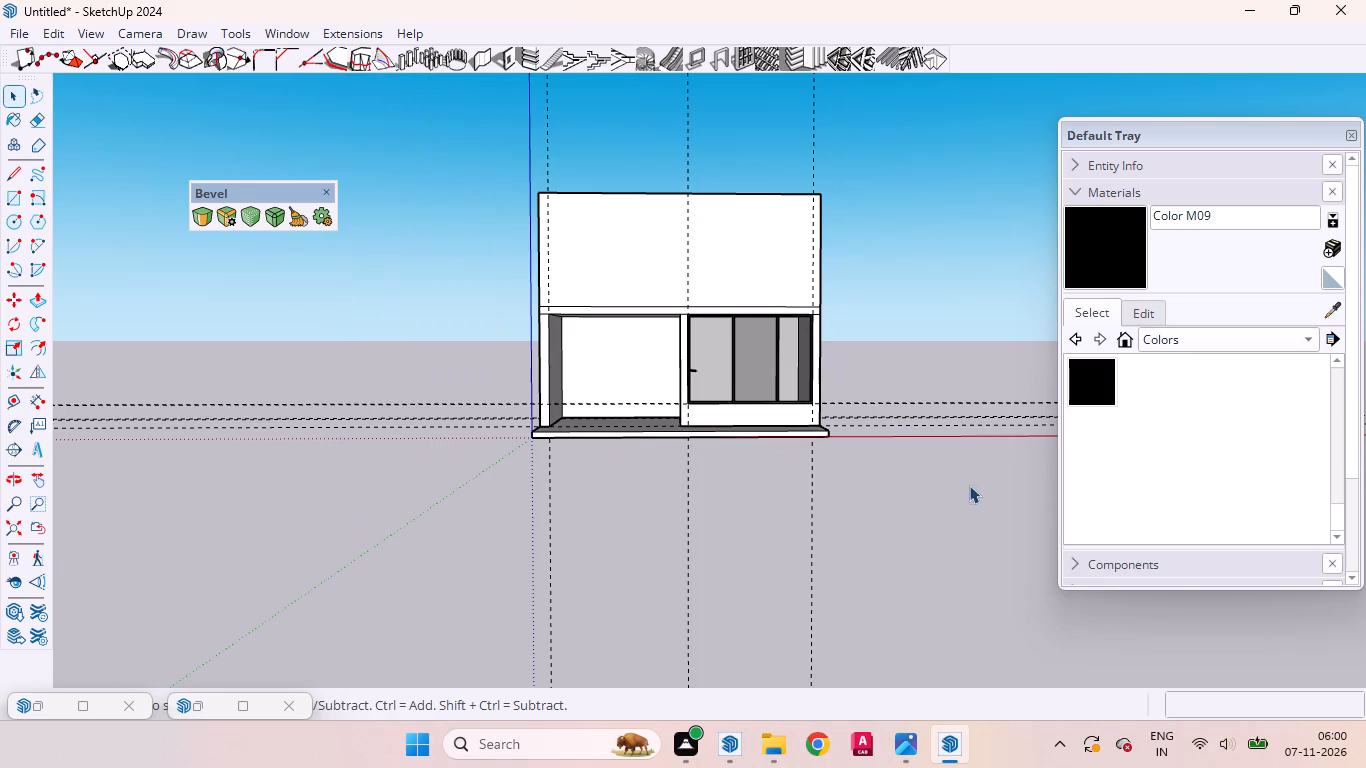
pyautogui.moveTo(969, 485); pyautogui.dragTo(883, 305)
pyautogui.click(703, 231)
pyautogui.click(709, 232)
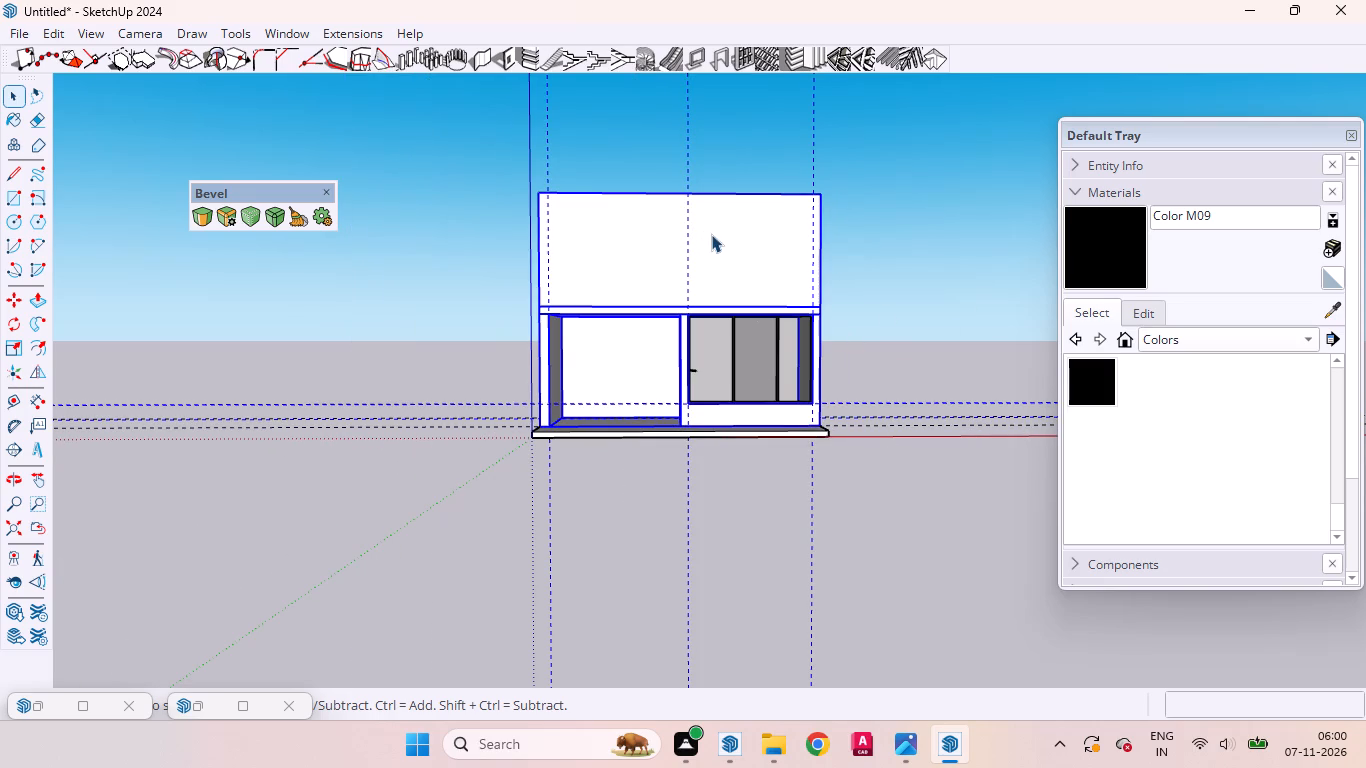
pyautogui.doubleClick(716, 236)
pyautogui.moveTo(964, 440); pyautogui.dragTo(894, 330)
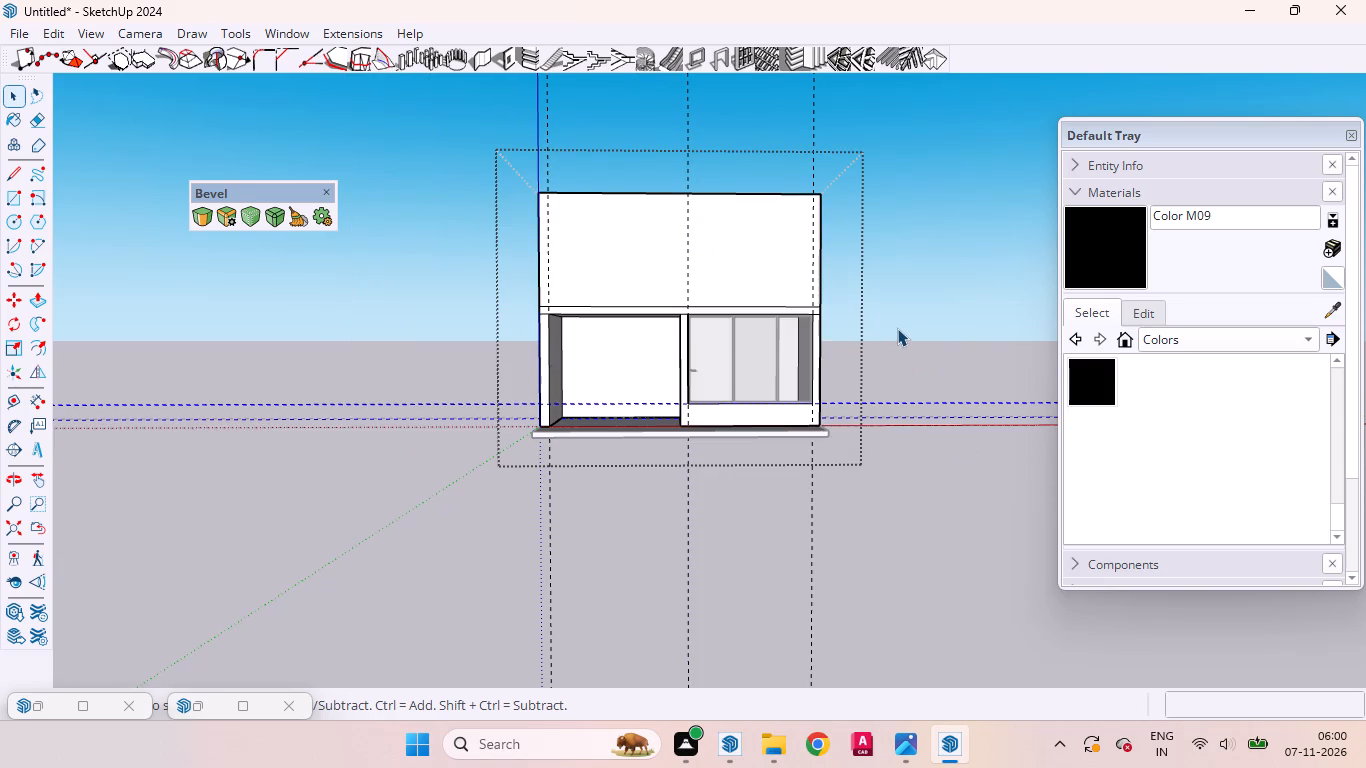
pyautogui.press('Delete')
pyautogui.click(949, 482)
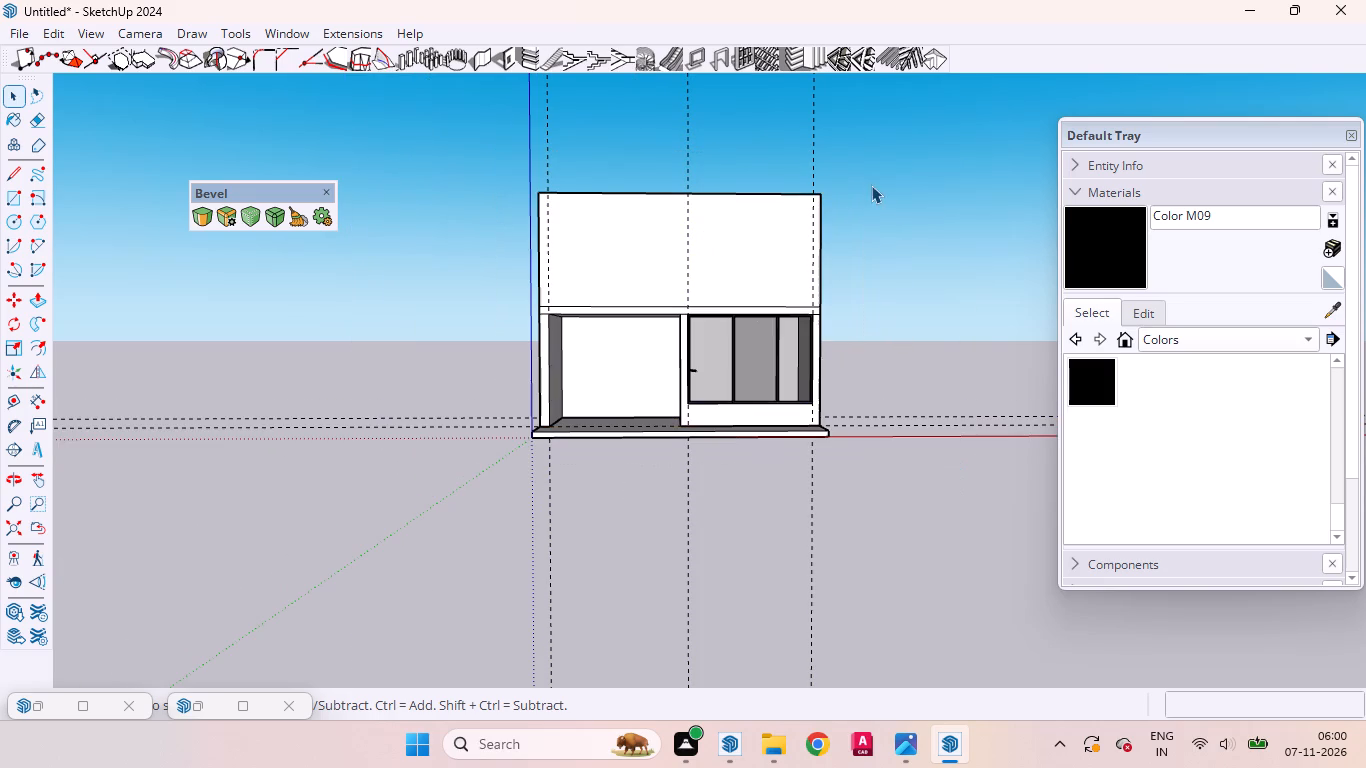
# Delete the vertical guide lines crossing the facade inside the house group.
pyautogui.moveTo(857, 148); pyautogui.dragTo(404, 48)
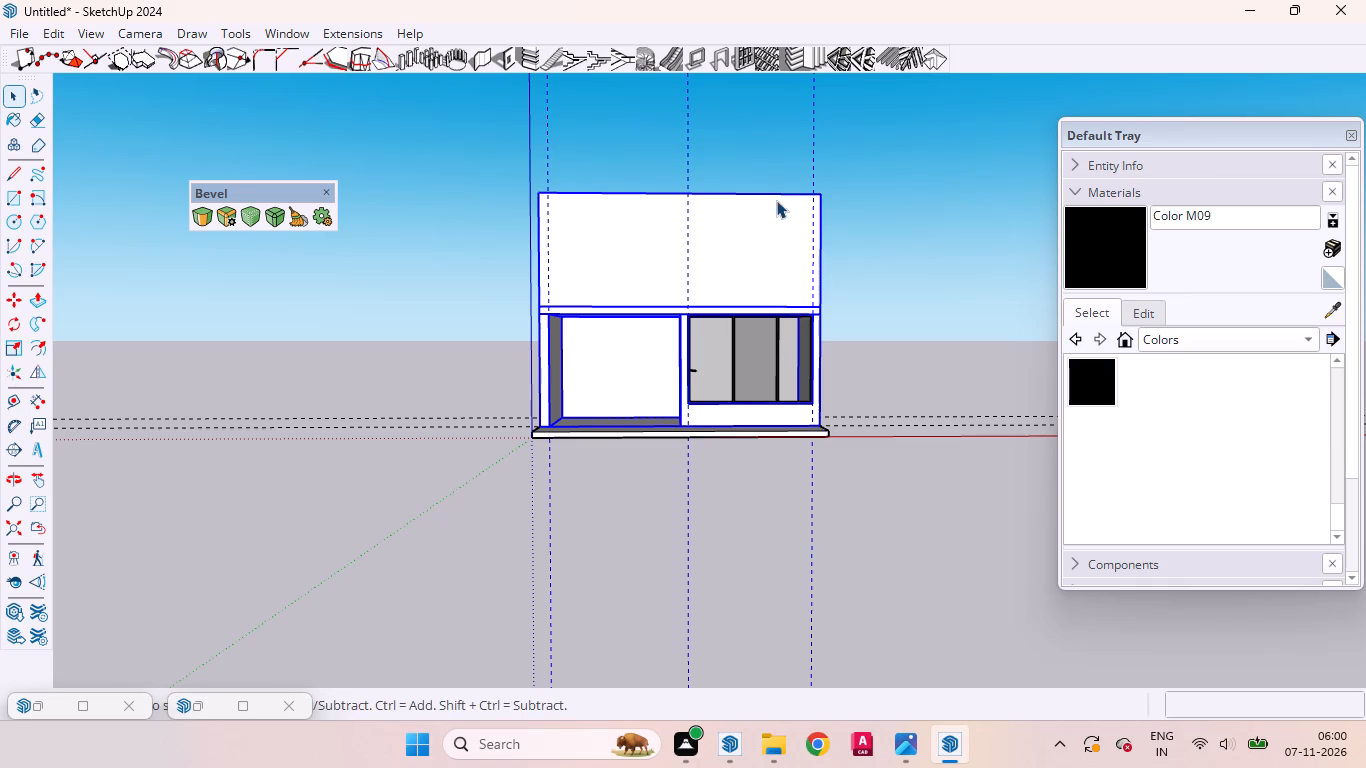
pyautogui.doubleClick(760, 249)
pyautogui.moveTo(876, 137); pyautogui.dragTo(433, 68)
pyautogui.press('Delete')
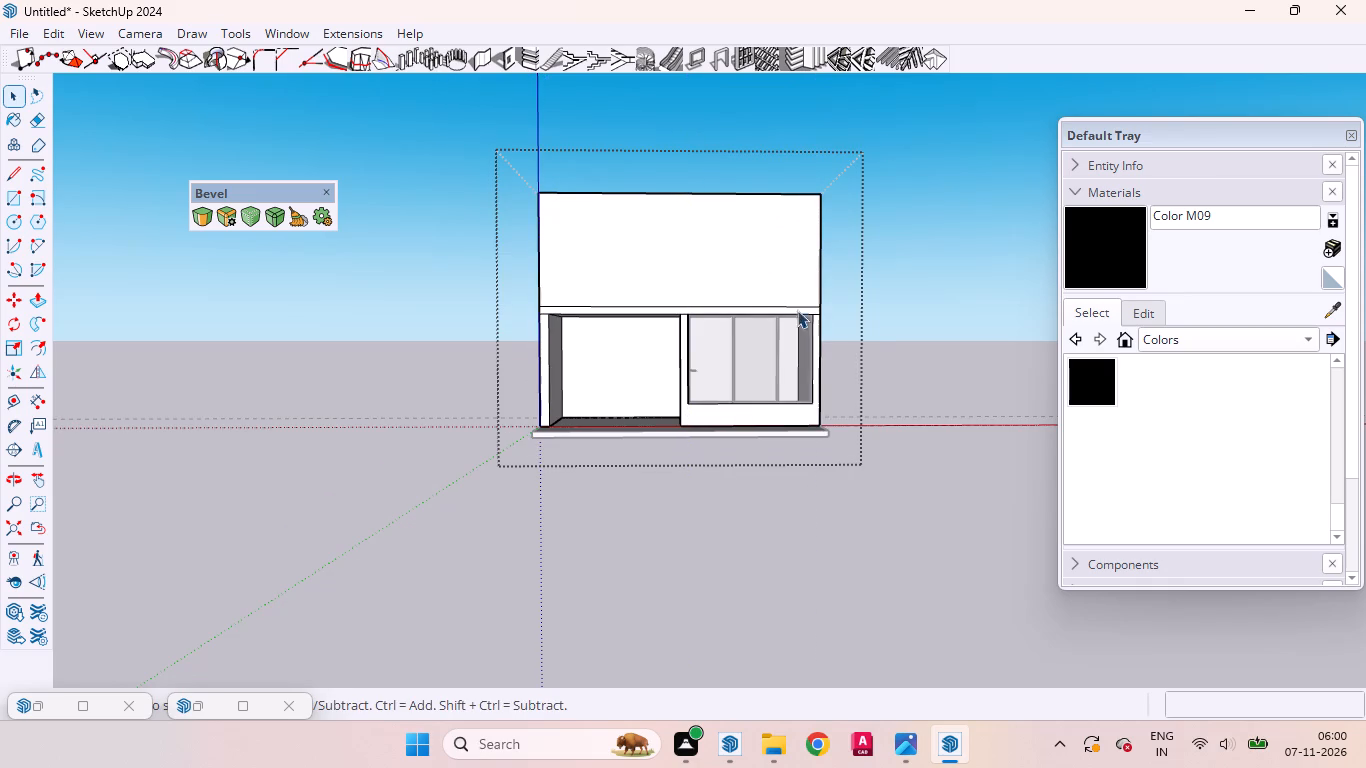
pyautogui.doubleClick(898, 454)
# Examine the house's front facade and the fitted sliding window from several angles.
pyautogui.scroll(3, 765, 365)
pyautogui.moveTo(763, 375); pyautogui.dragTo(589, 435, button='middle')
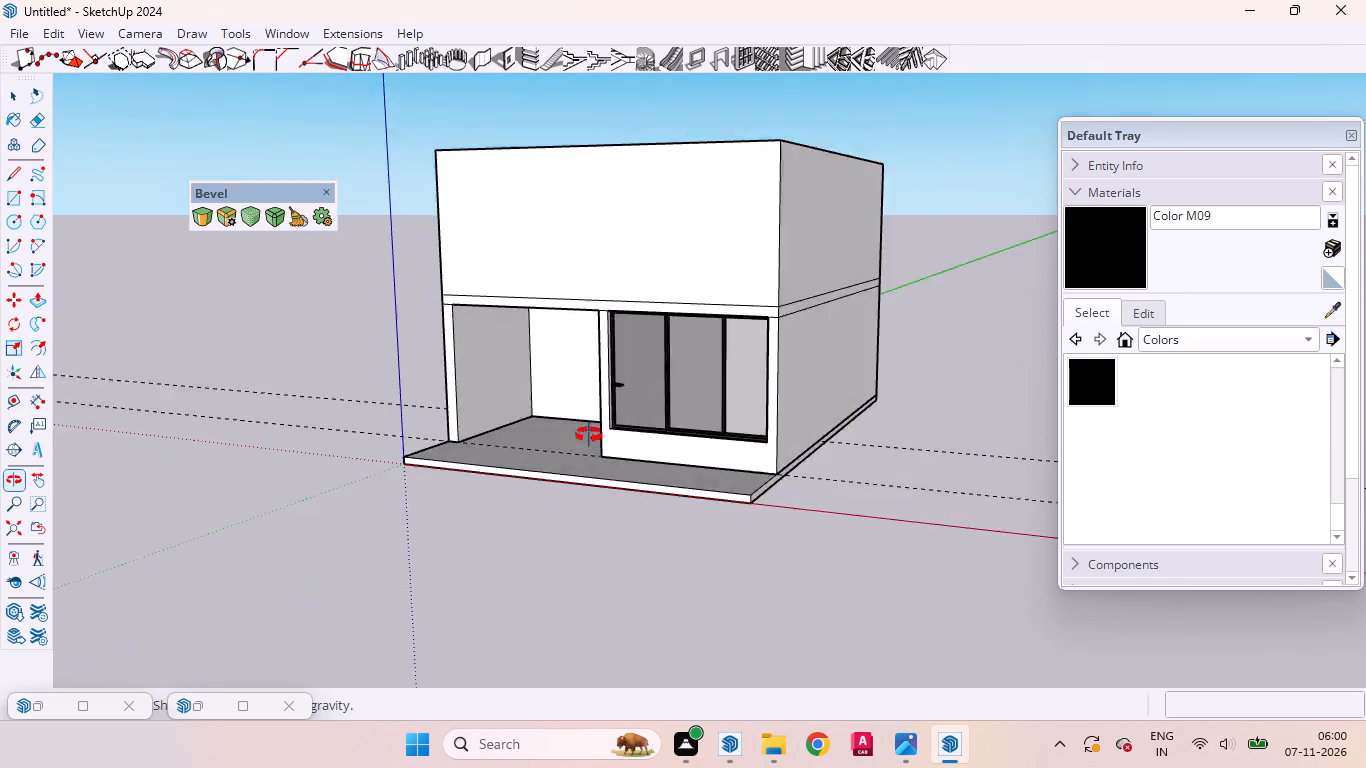
pyautogui.moveTo(589, 435); pyautogui.dragTo(725, 454, button='middle')
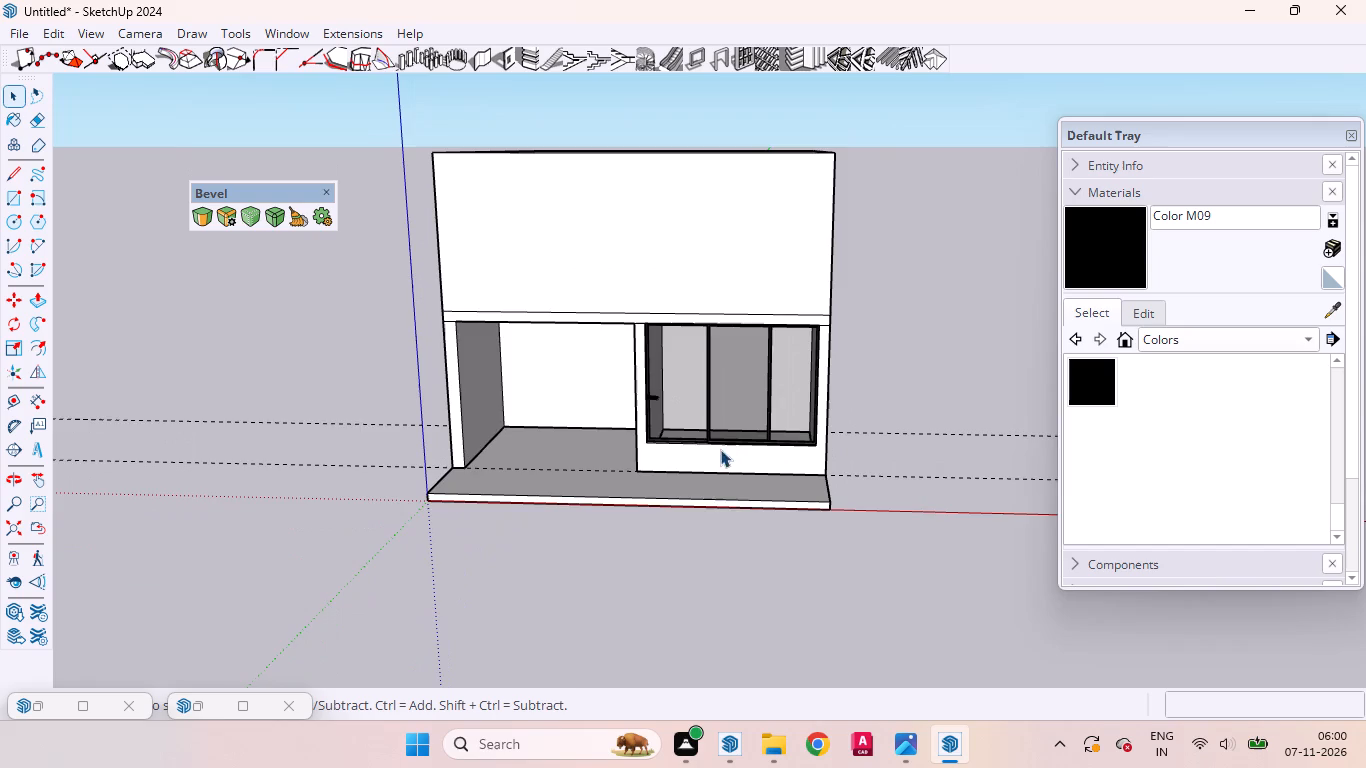
pyautogui.scroll(5, 707, 412)
pyautogui.scroll(-5, 557, 465)
pyautogui.middleClick(467, 494)
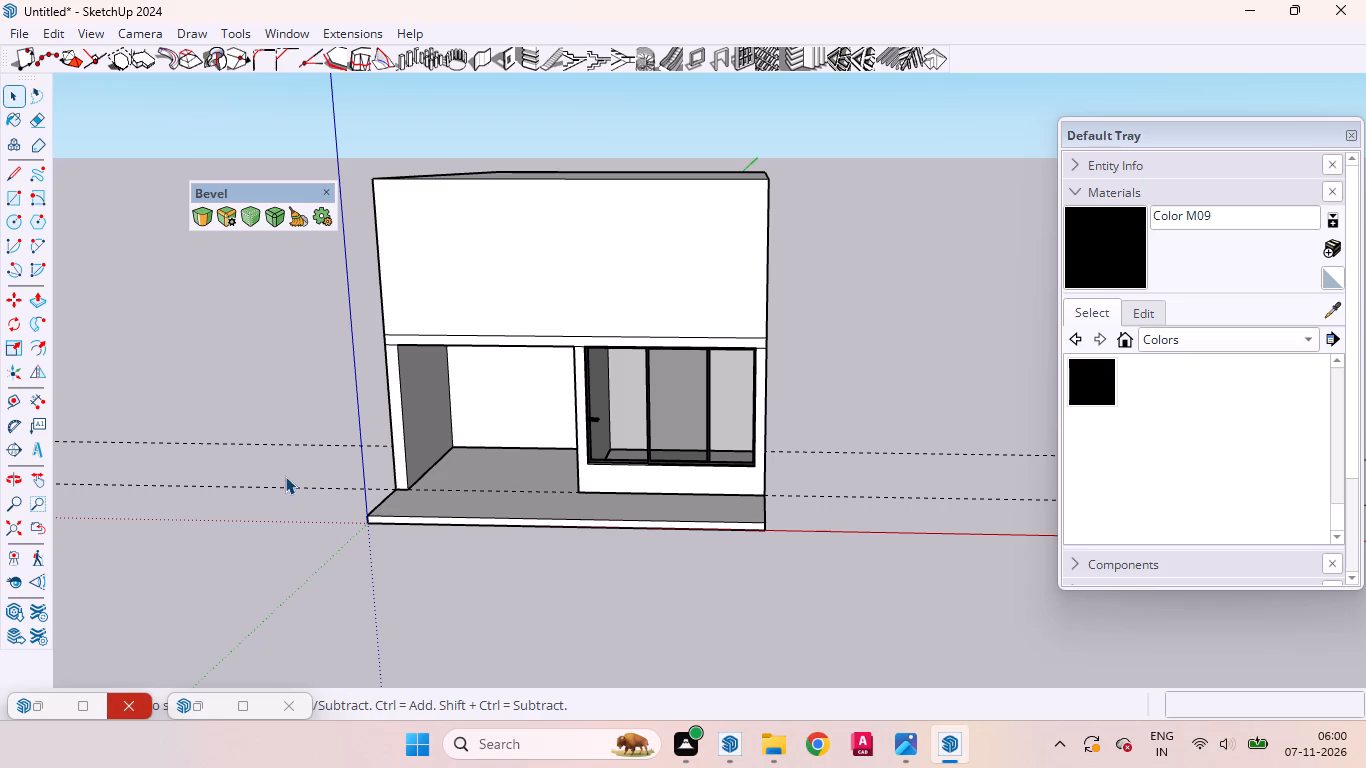
pyautogui.click(269, 392)
pyautogui.click(258, 577)
pyautogui.scroll(15, 464, 330)
pyautogui.scroll(-5, 479, 306)
pyautogui.moveTo(482, 347); pyautogui.dragTo(498, 341, button='middle')
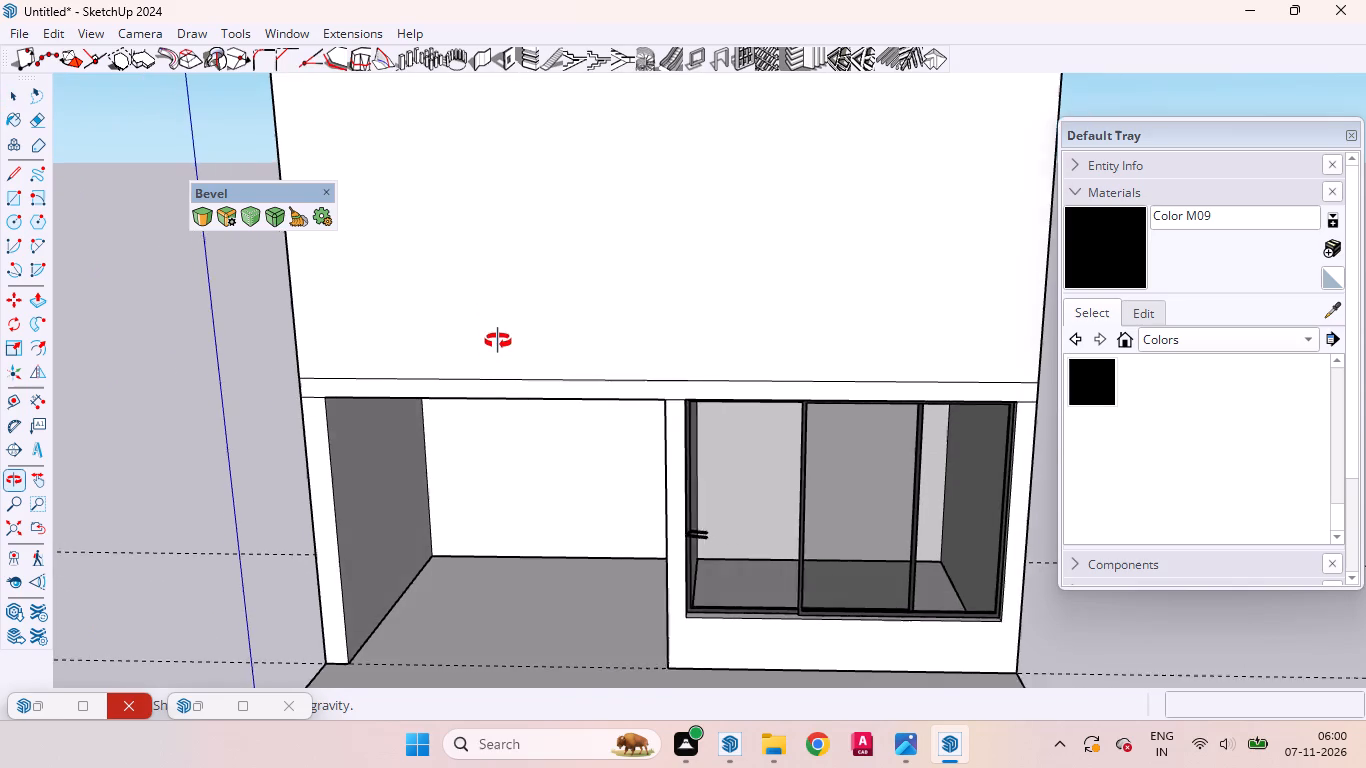
pyautogui.moveTo(498, 341); pyautogui.dragTo(491, 290, button='middle')
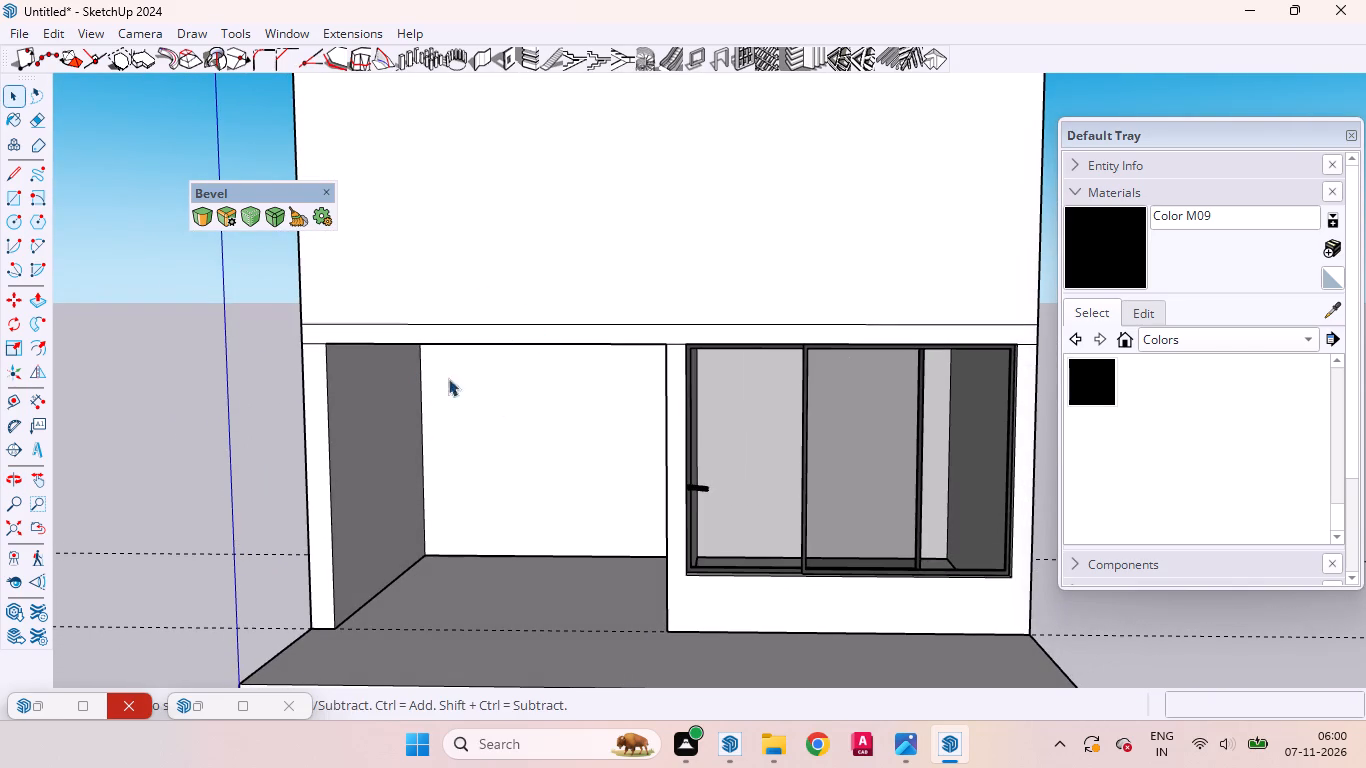
pyautogui.scroll(-3, 693, 366)
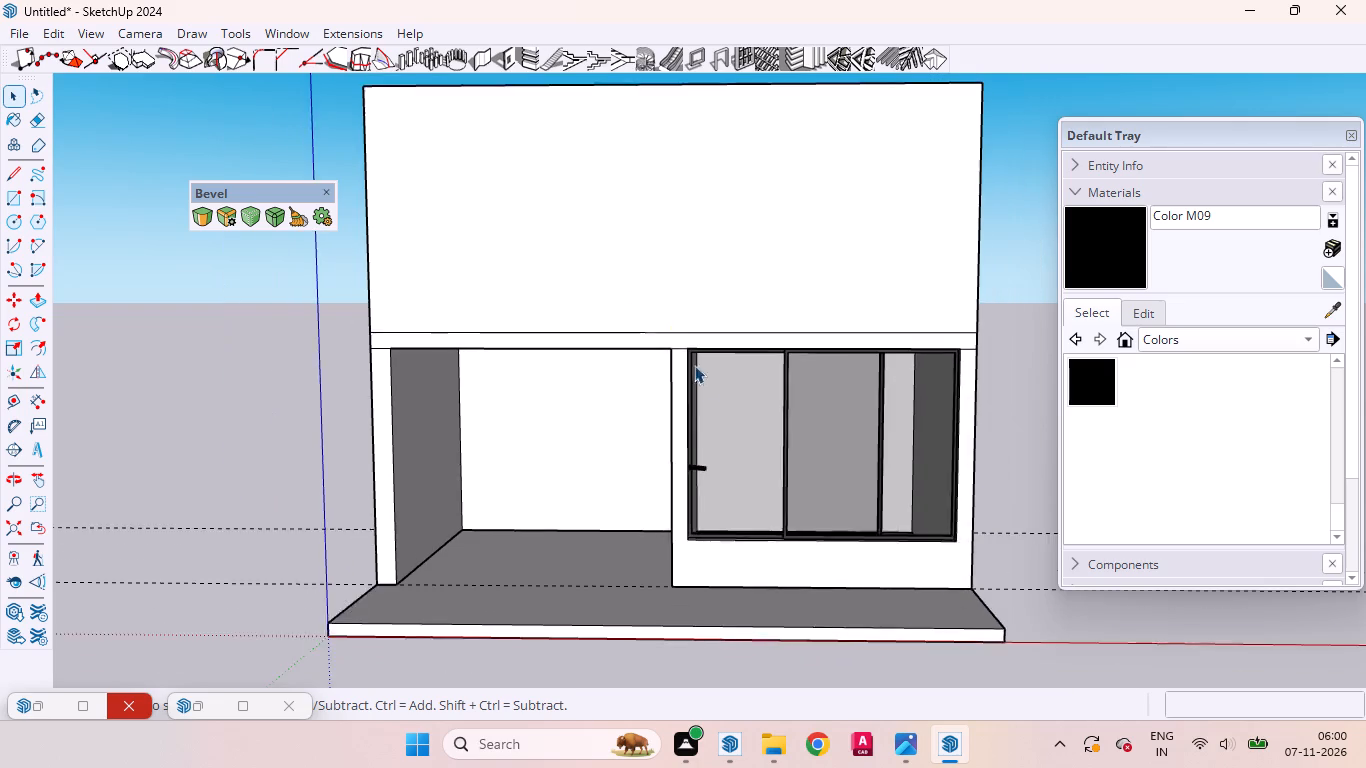
# Examine the blank upper-storey front wall and the fitted ground-floor sliding window from several angles.
pyautogui.click(657, 279)
pyautogui.moveTo(757, 276); pyautogui.dragTo(765, 380, button='middle')
pyautogui.doubleClick(663, 324)
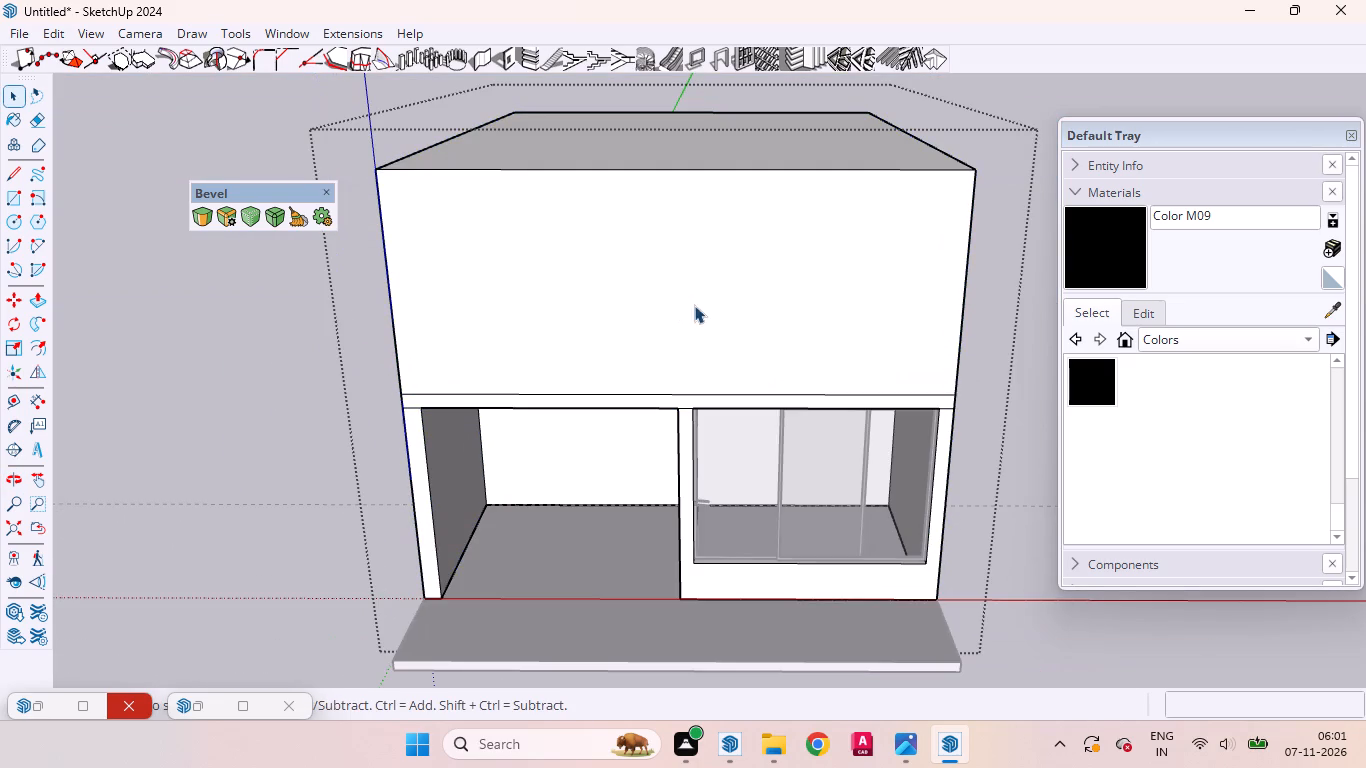
pyautogui.click(719, 305)
pyautogui.moveTo(775, 353); pyautogui.dragTo(357, 216, button='middle')
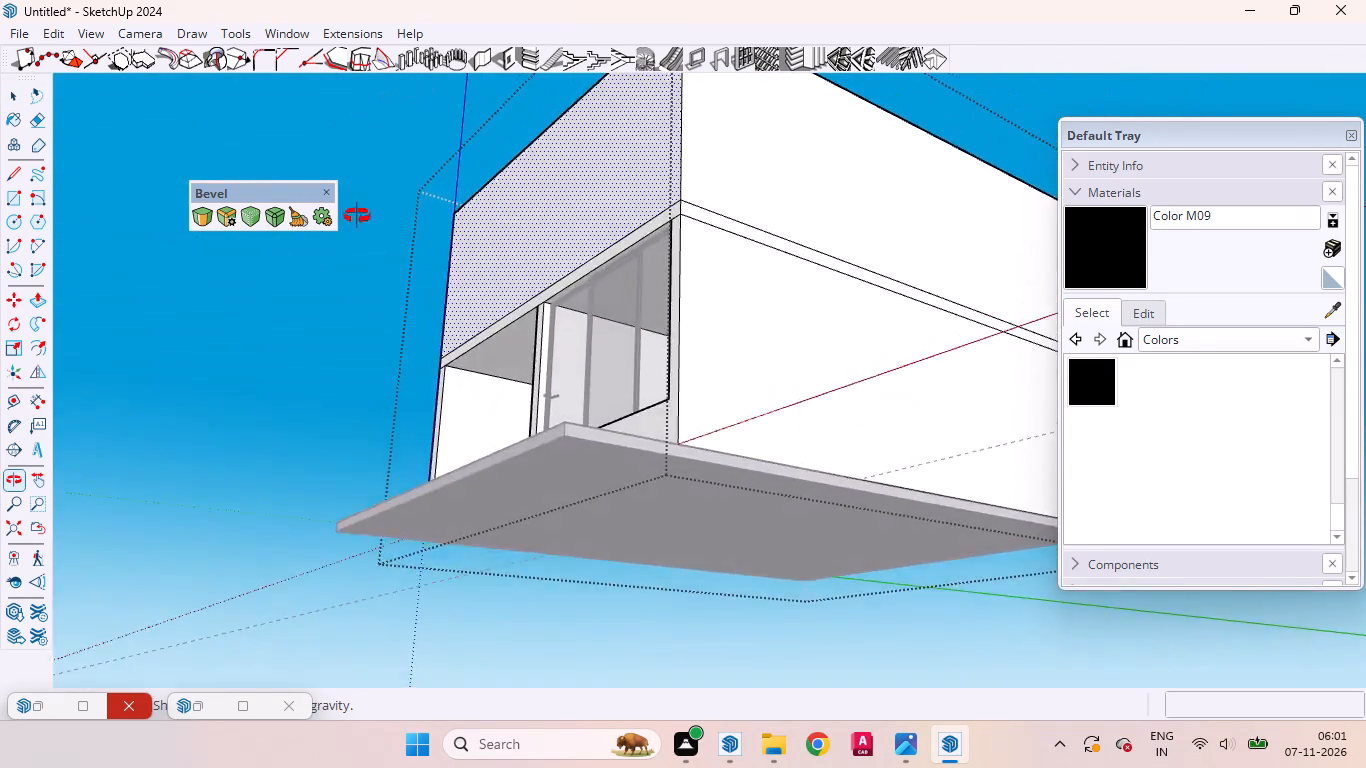
pyautogui.moveTo(357, 216); pyautogui.dragTo(171, 360, button='middle')
pyautogui.scroll(4, 665, 447)
pyautogui.scroll(-6, 649, 464)
pyautogui.moveTo(519, 546); pyautogui.dragTo(683, 392, button='middle')
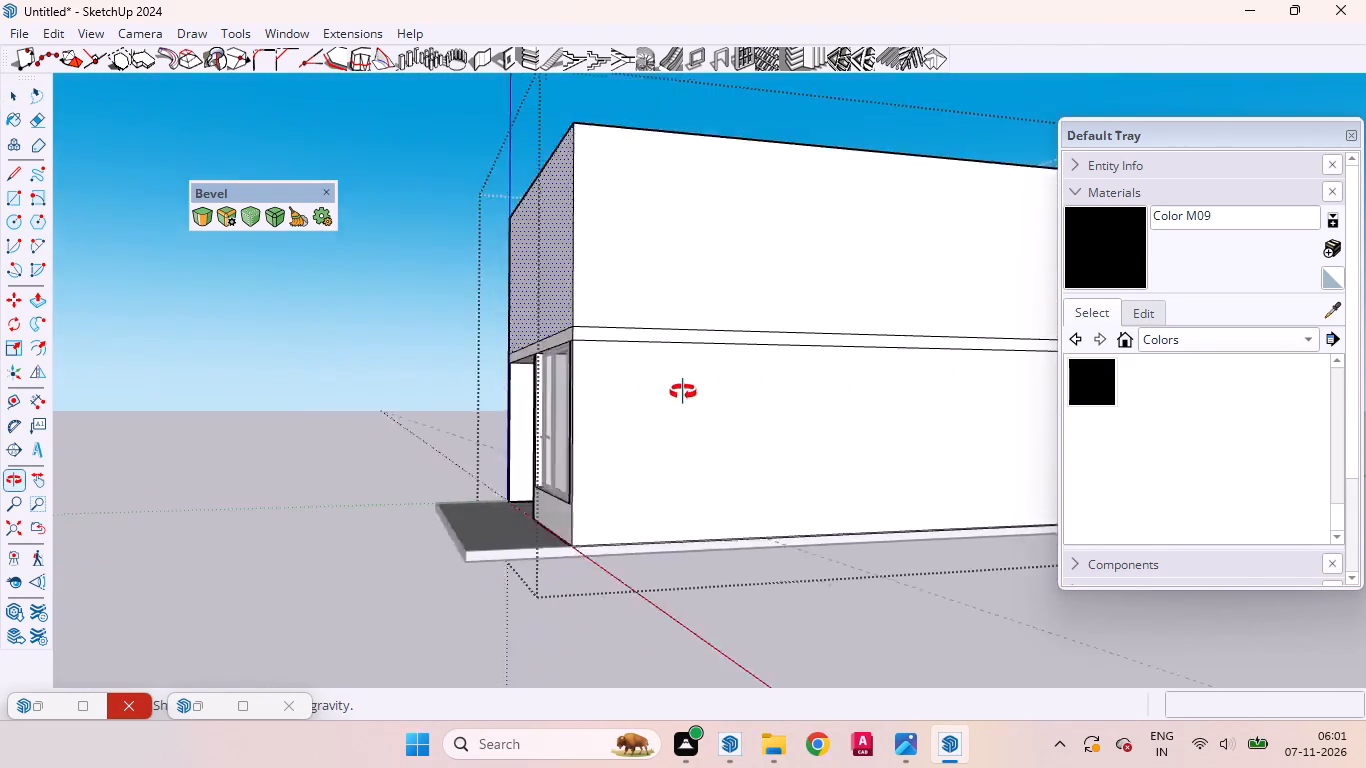
pyautogui.moveTo(683, 392); pyautogui.dragTo(949, 372, button='middle')
pyautogui.scroll(5, 751, 364)
pyautogui.scroll(-4, 581, 359)
pyautogui.moveTo(534, 432); pyautogui.dragTo(636, 430, button='middle')
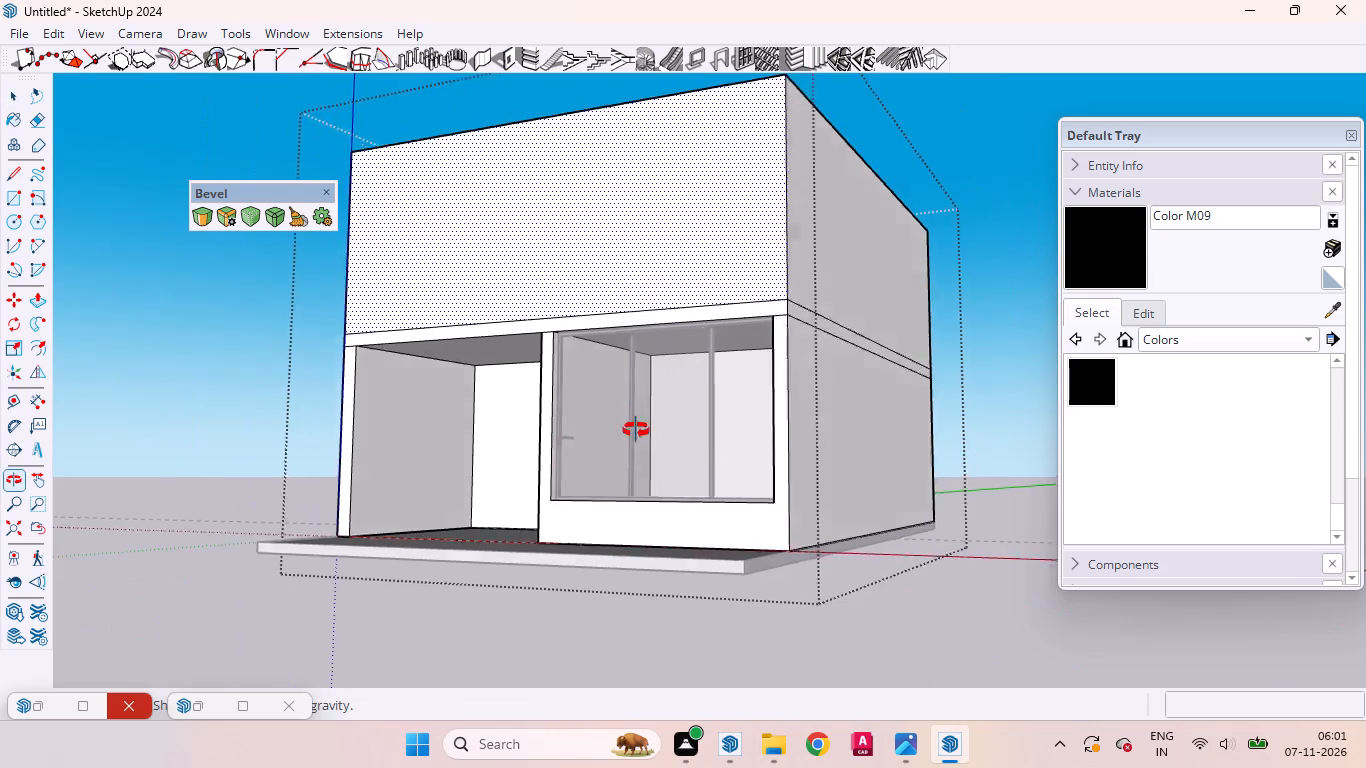
pyautogui.moveTo(636, 430); pyautogui.dragTo(639, 564, button='middle')
pyautogui.scroll(1, 639, 564)
pyautogui.scroll(-4, 646, 517)
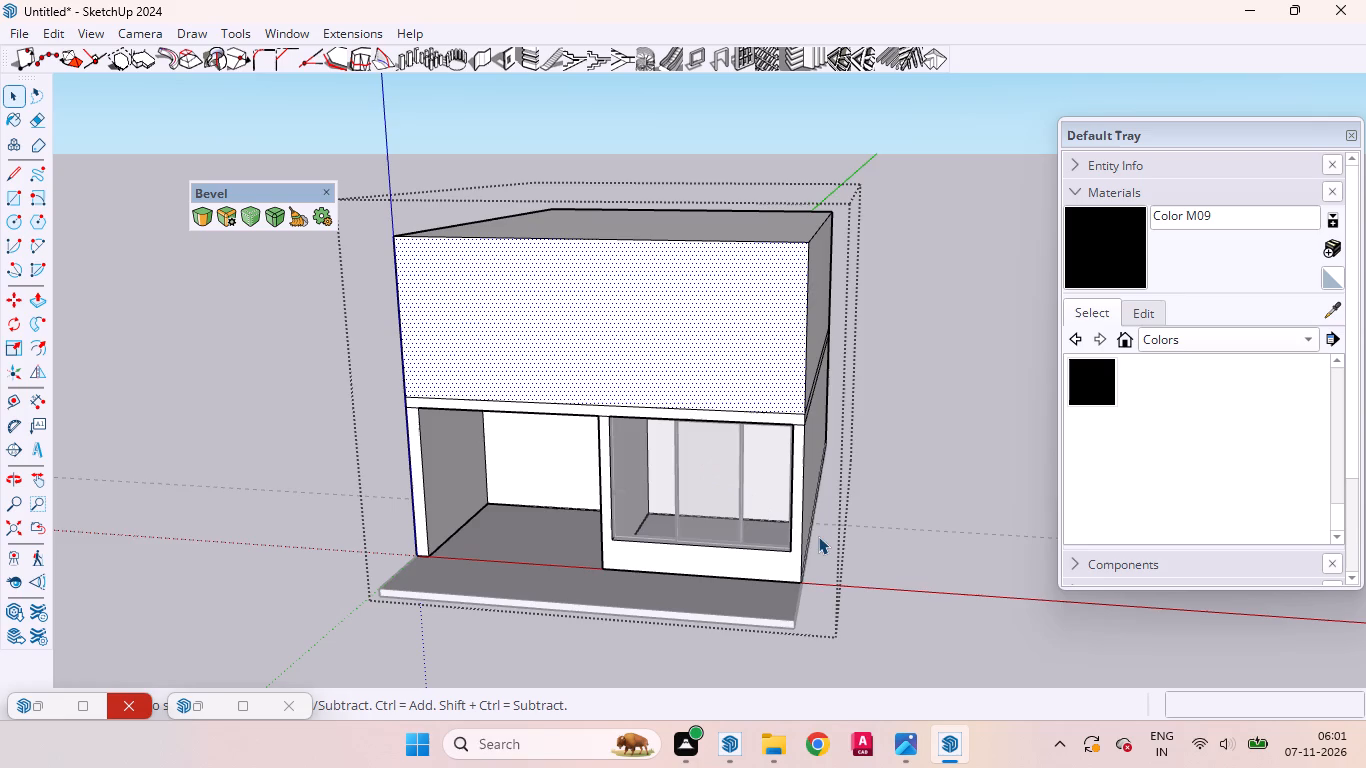
pyautogui.scroll(7, 759, 528)
pyautogui.moveTo(769, 563); pyautogui.dragTo(887, 403, button='middle')
pyautogui.middleClick(887, 399)
pyautogui.middleClick(887, 390)
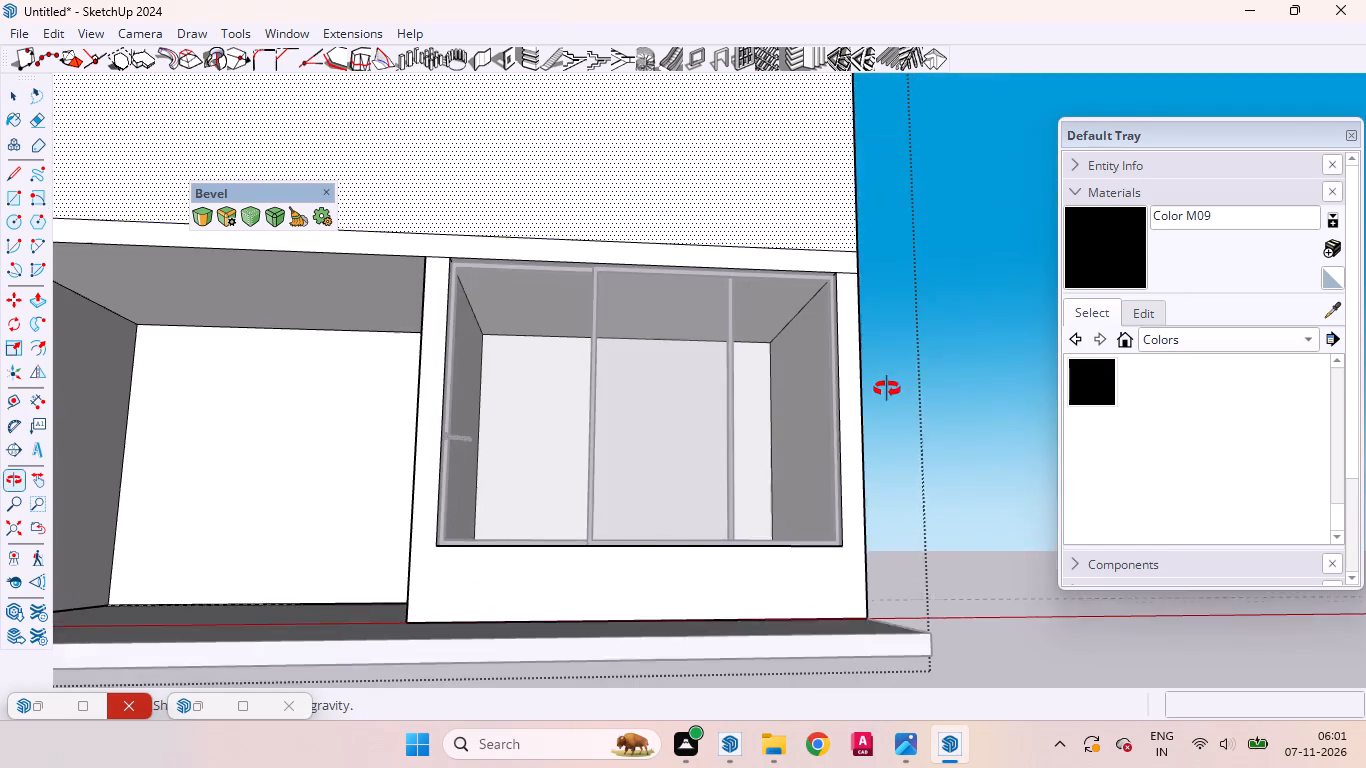
pyautogui.click(936, 466)
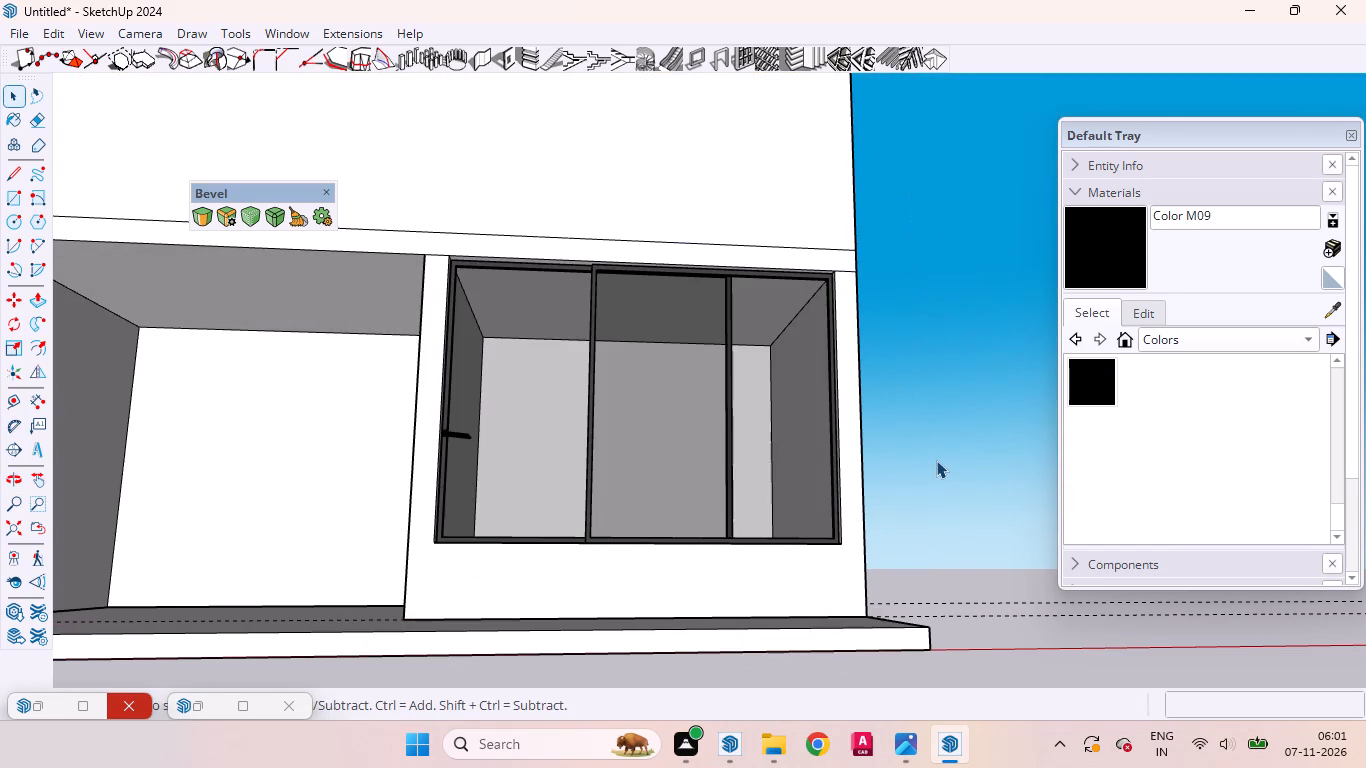
pyautogui.click(936, 460)
# Undo the guide deletions, the window panel edits and the fitting of the sliding window into the ground-floor opening.
pyautogui.hotkey('ctrl', 'z')
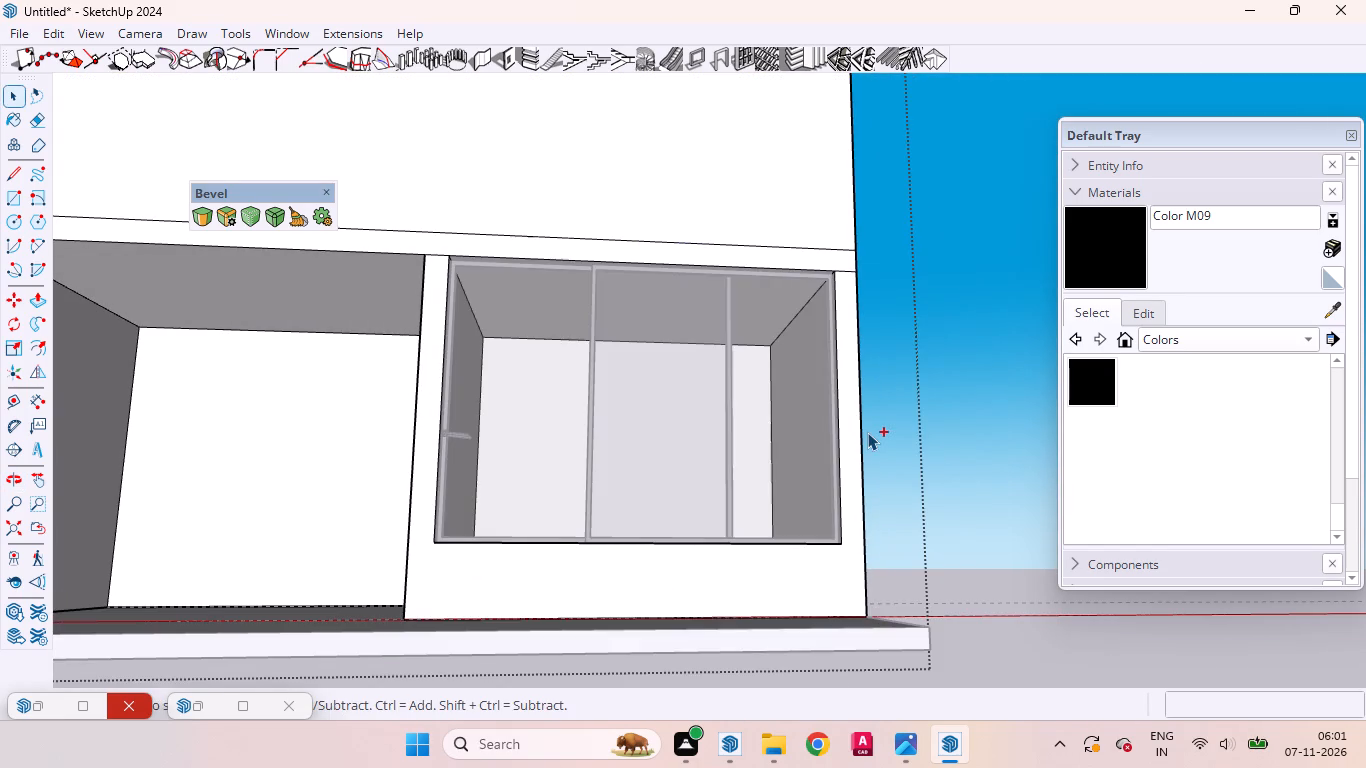
pyautogui.hotkey('ctrl', 'z')
pyautogui.hotkey('ctrl', 'z')
pyautogui.hotkey('ctrl', 'z')
pyautogui.hotkey('ctrl', 'z')
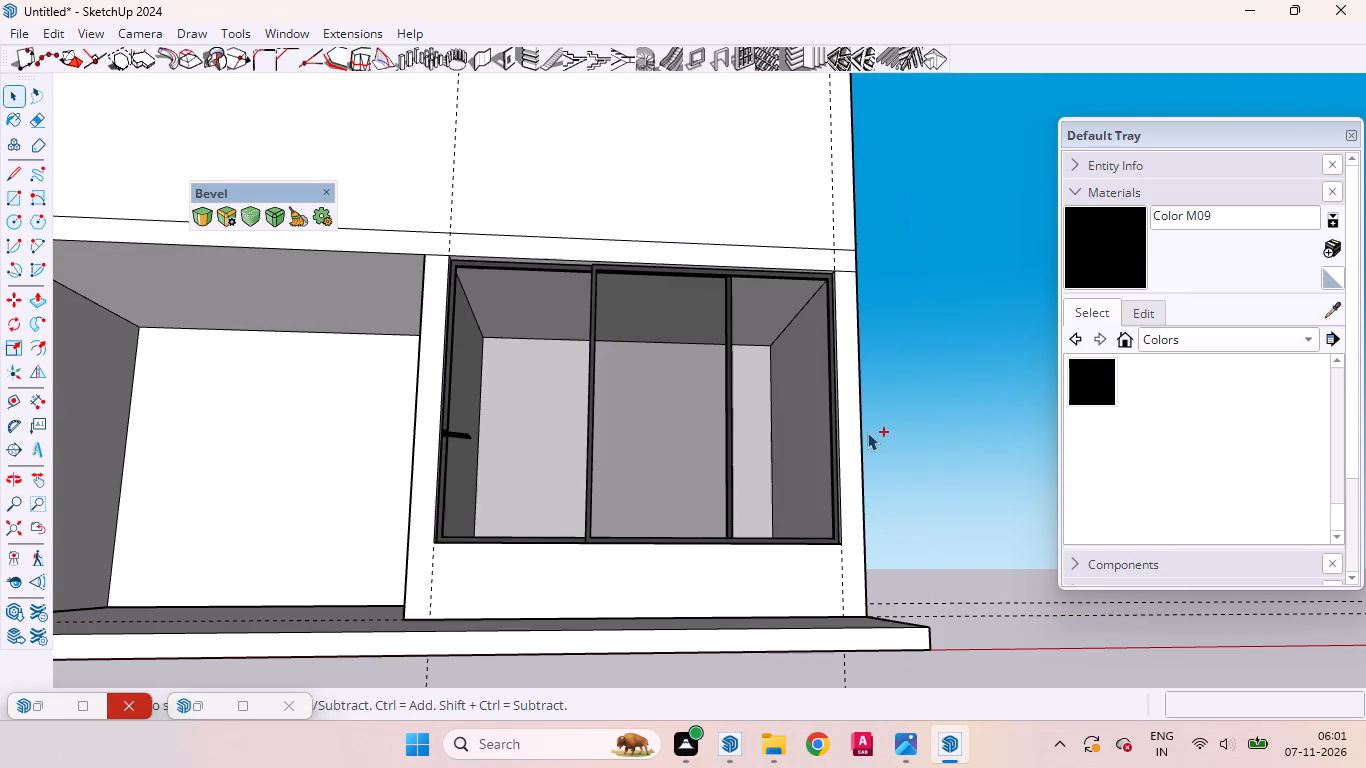
pyautogui.hotkey('ctrl', 'z')
pyautogui.hotkey('ctrl', 'z')
pyautogui.hotkey('ctrl', 'z')
pyautogui.hotkey('ctrl', 'z')
pyautogui.hotkey('ctrl', 'z')
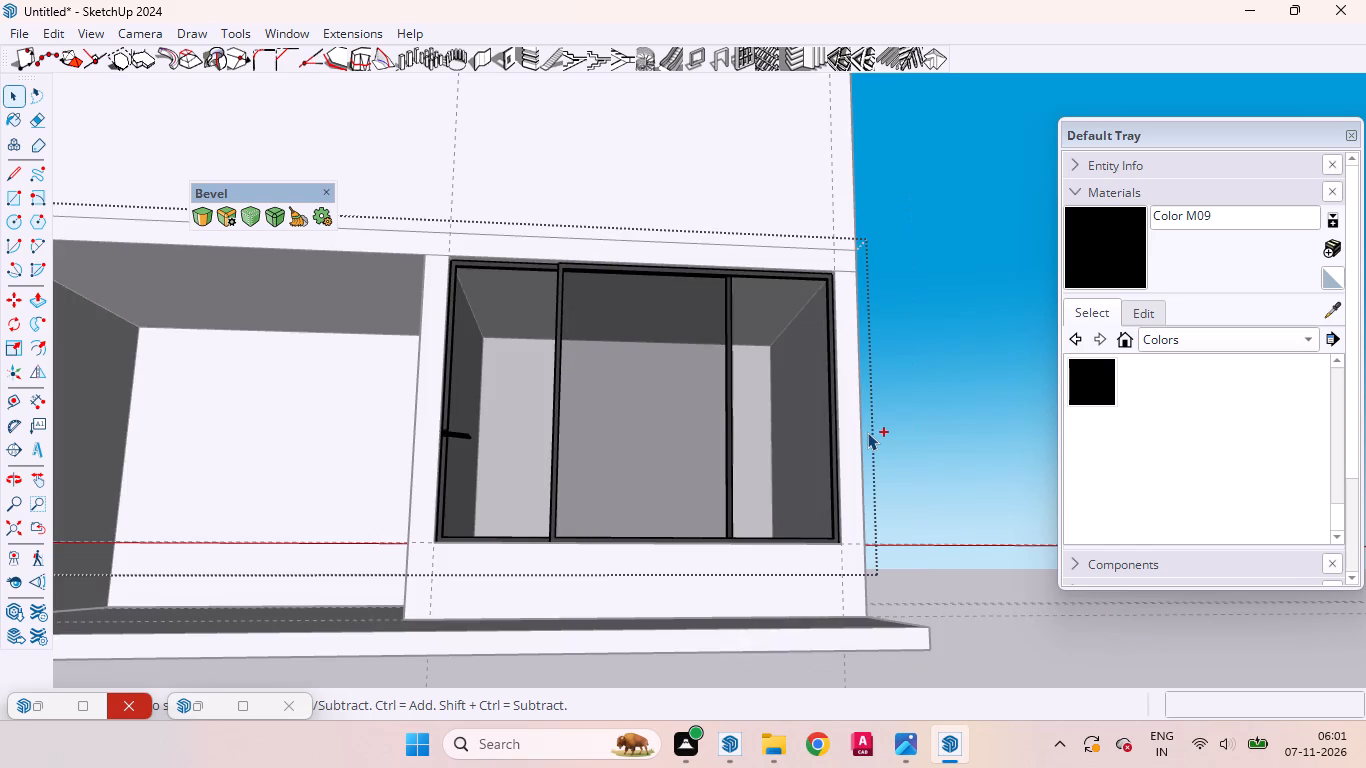
pyautogui.hotkey('ctrl', 'z')
pyautogui.hotkey('ctrl', 'z')
pyautogui.hotkey('ctrl', 'z')
pyautogui.hotkey('ctrl', 'z')
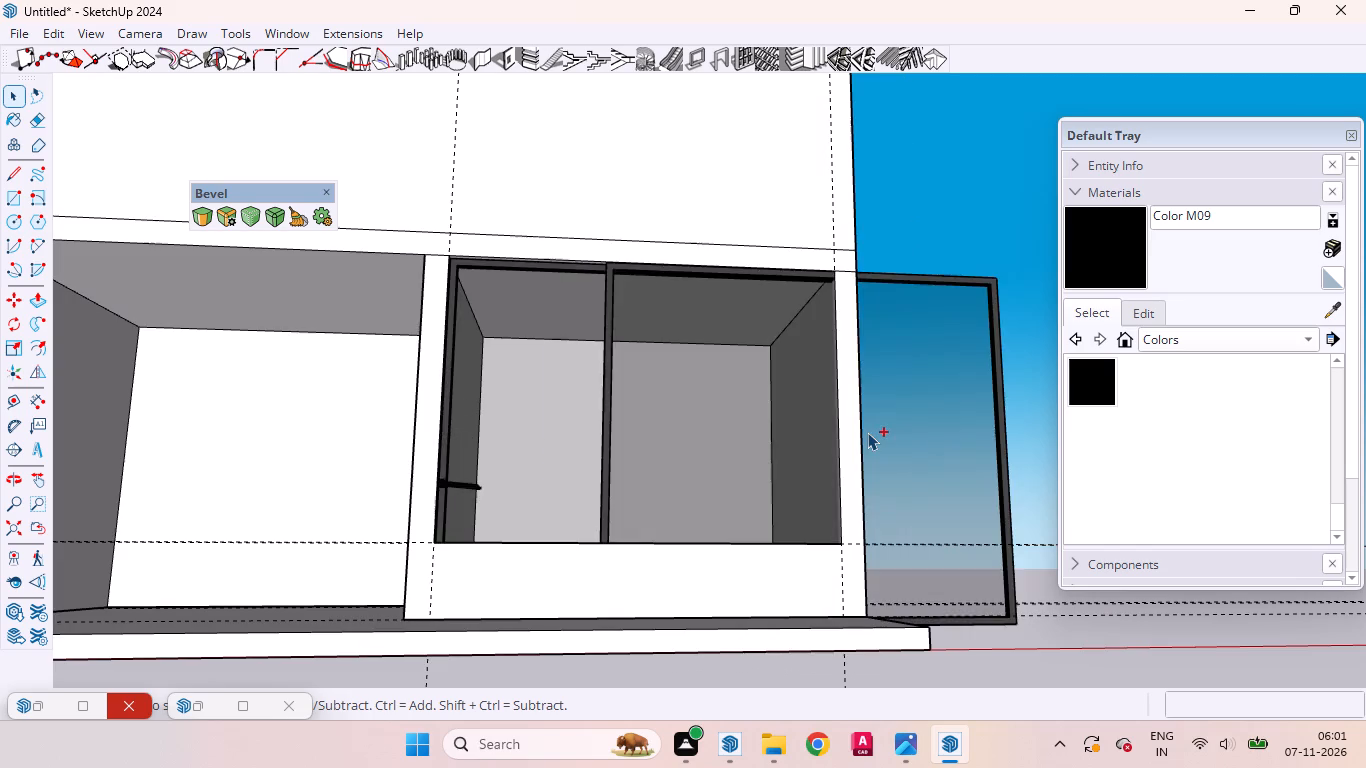
pyautogui.hotkey('ctrl', 'z')
# Open the house group and examine both side walls of the empty ground-floor window opening.
pyautogui.scroll(-16, 872, 443)
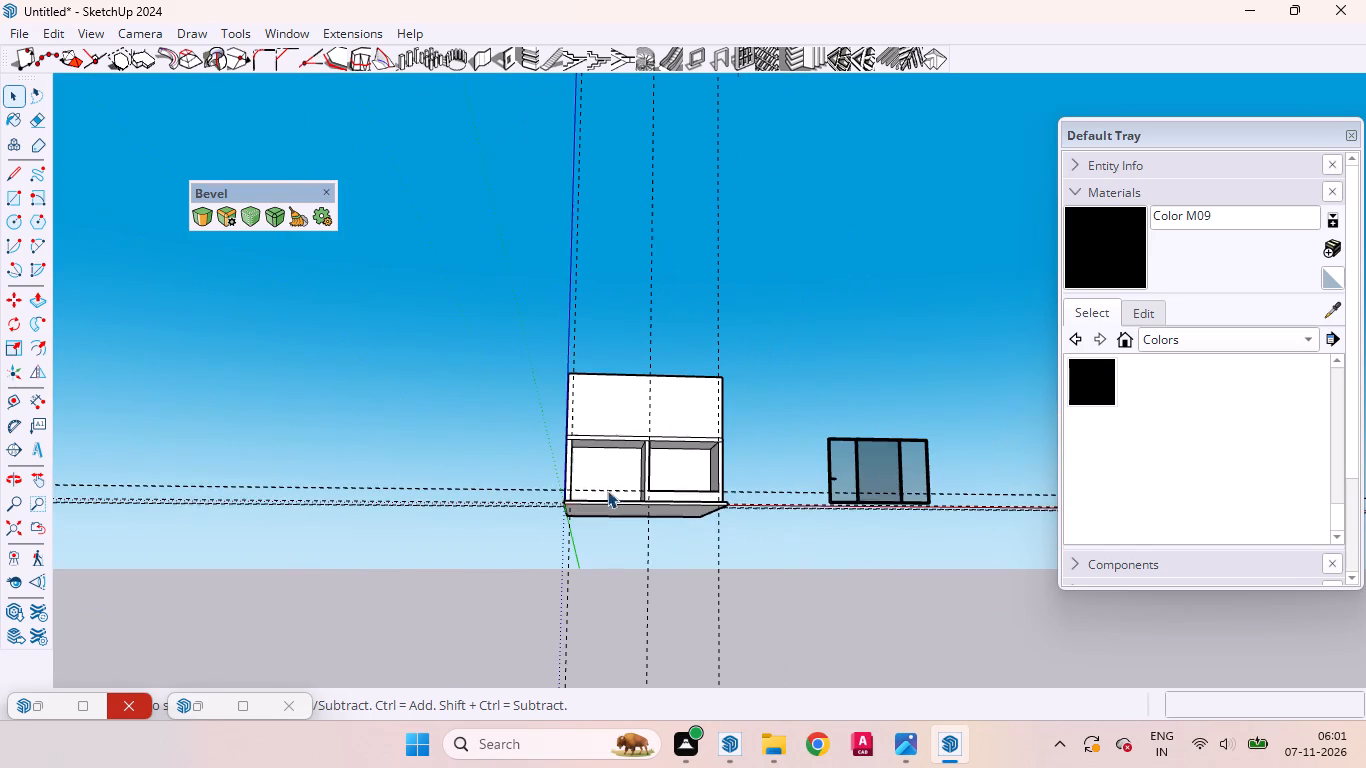
pyautogui.moveTo(779, 442); pyautogui.dragTo(792, 499, button='middle')
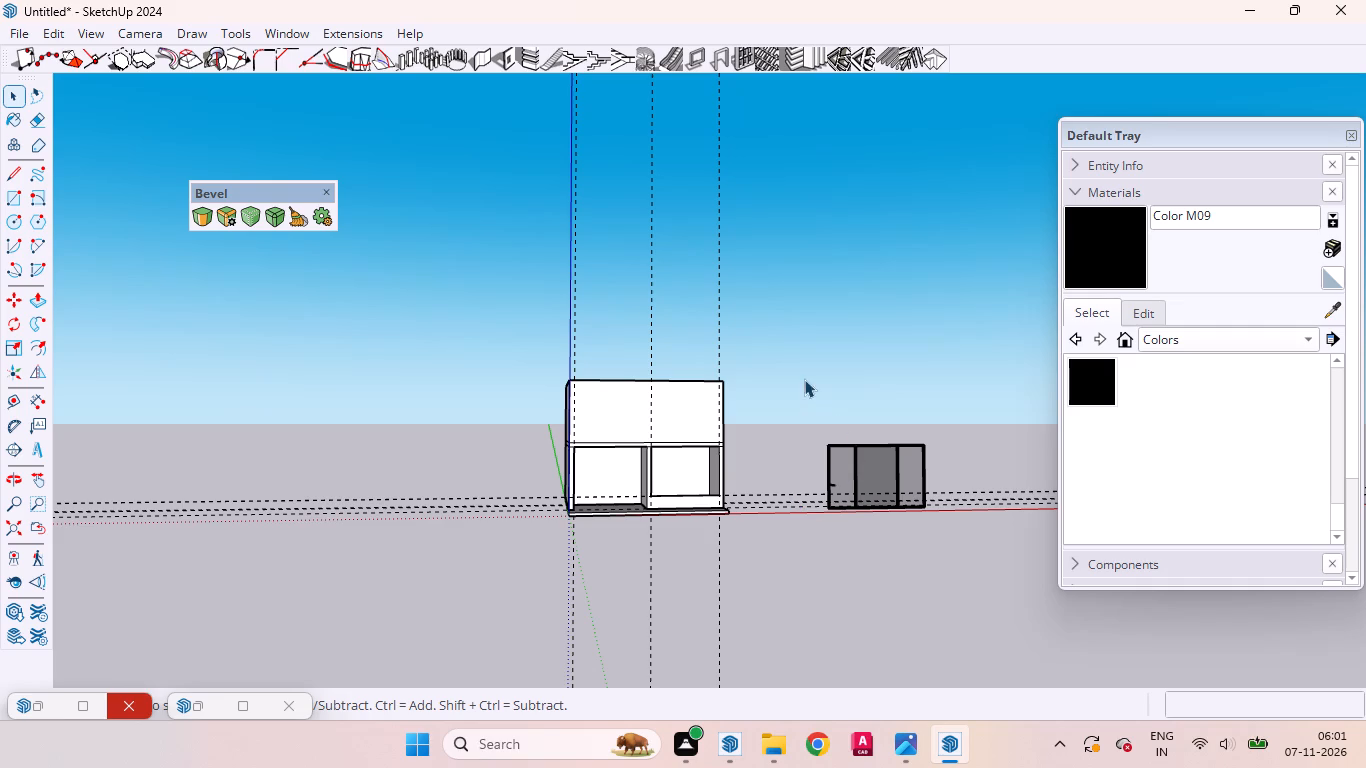
pyautogui.scroll(13, 757, 447)
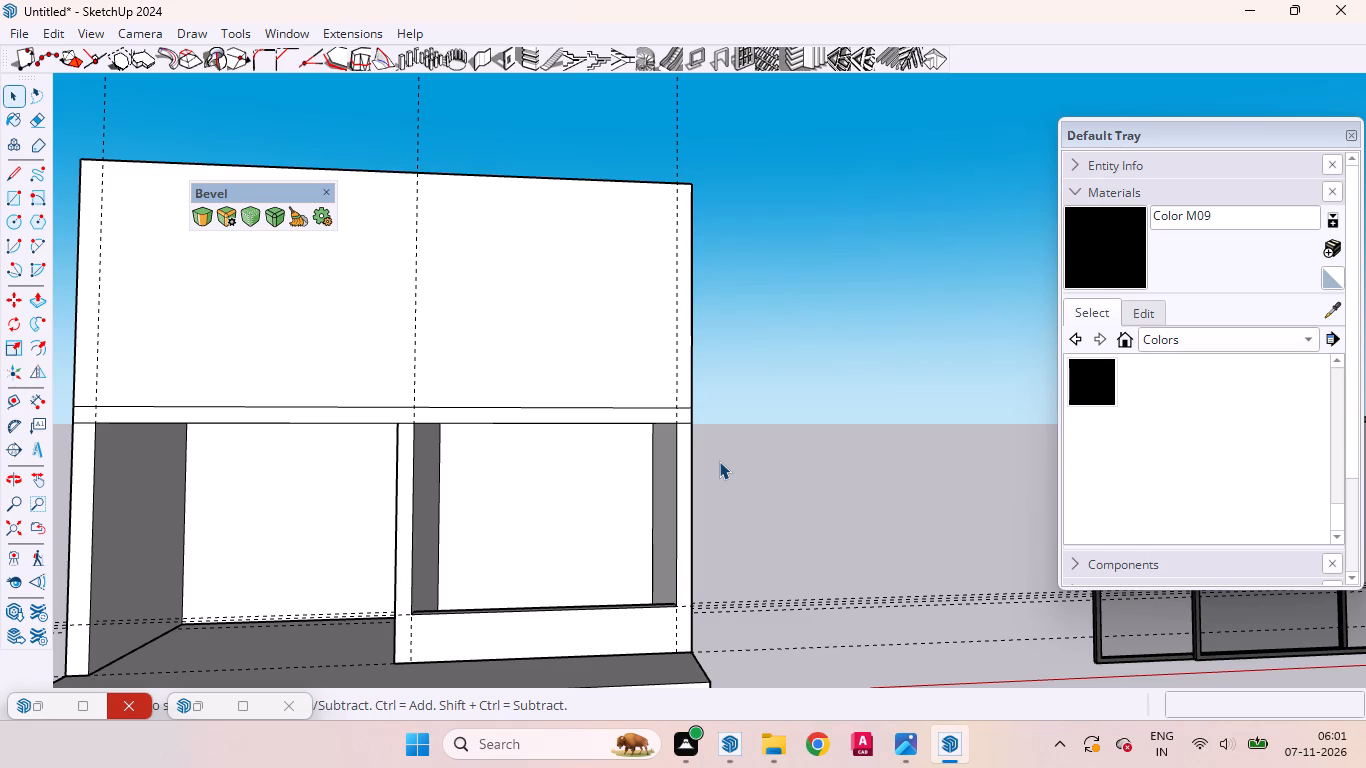
pyautogui.scroll(-4, 657, 438)
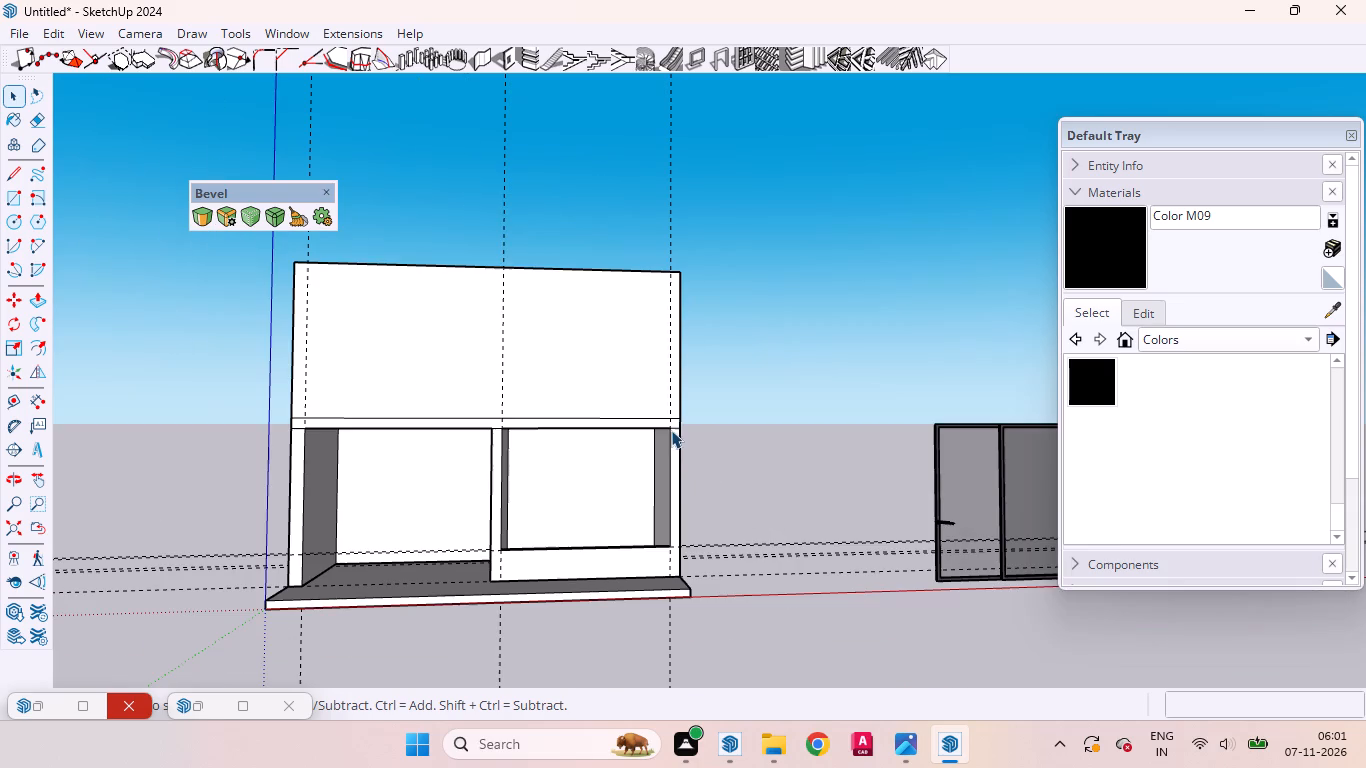
pyautogui.moveTo(670, 442); pyautogui.dragTo(754, 499, button='middle')
pyautogui.click(682, 494)
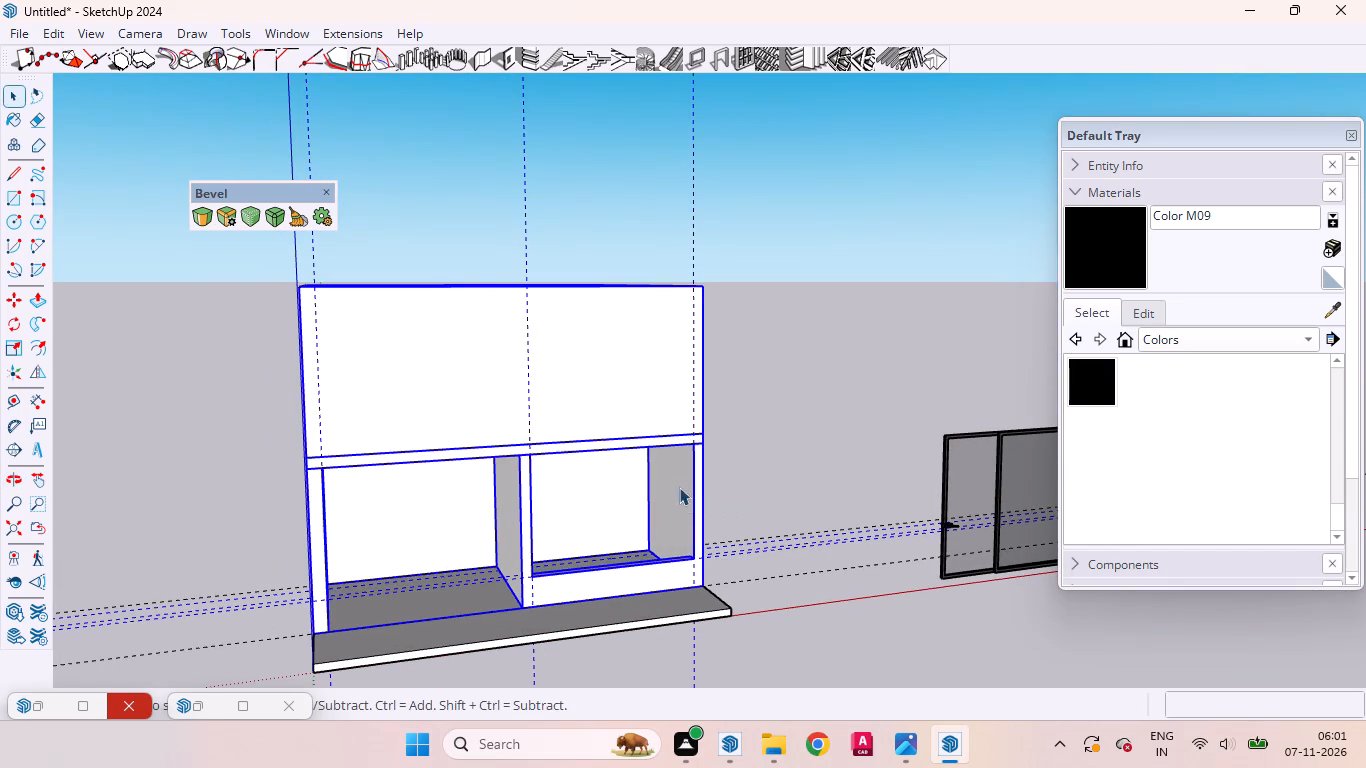
pyautogui.click(634, 395)
pyautogui.doubleClick(645, 411)
pyautogui.click(678, 487)
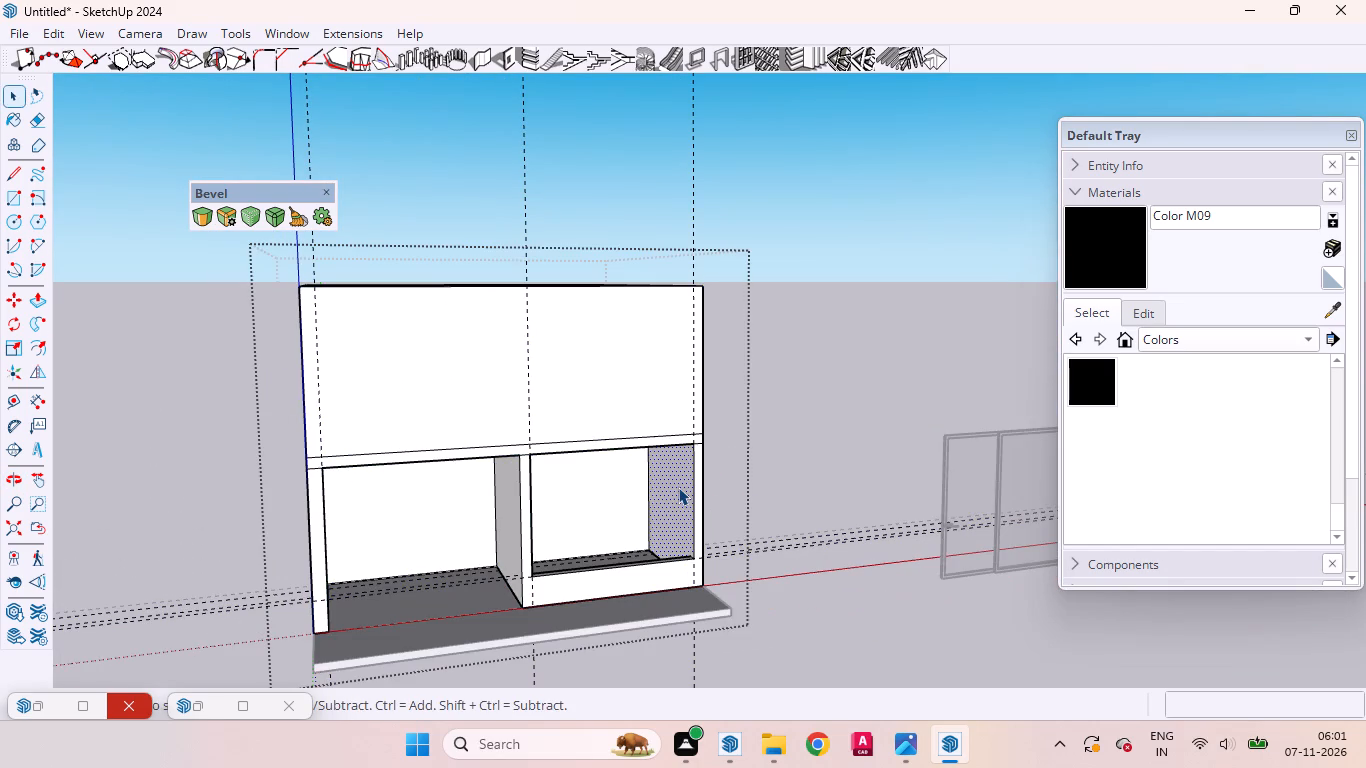
pyautogui.scroll(4, 608, 536)
pyautogui.moveTo(609, 531); pyautogui.dragTo(789, 504, button='middle')
pyautogui.scroll(1, 790, 502)
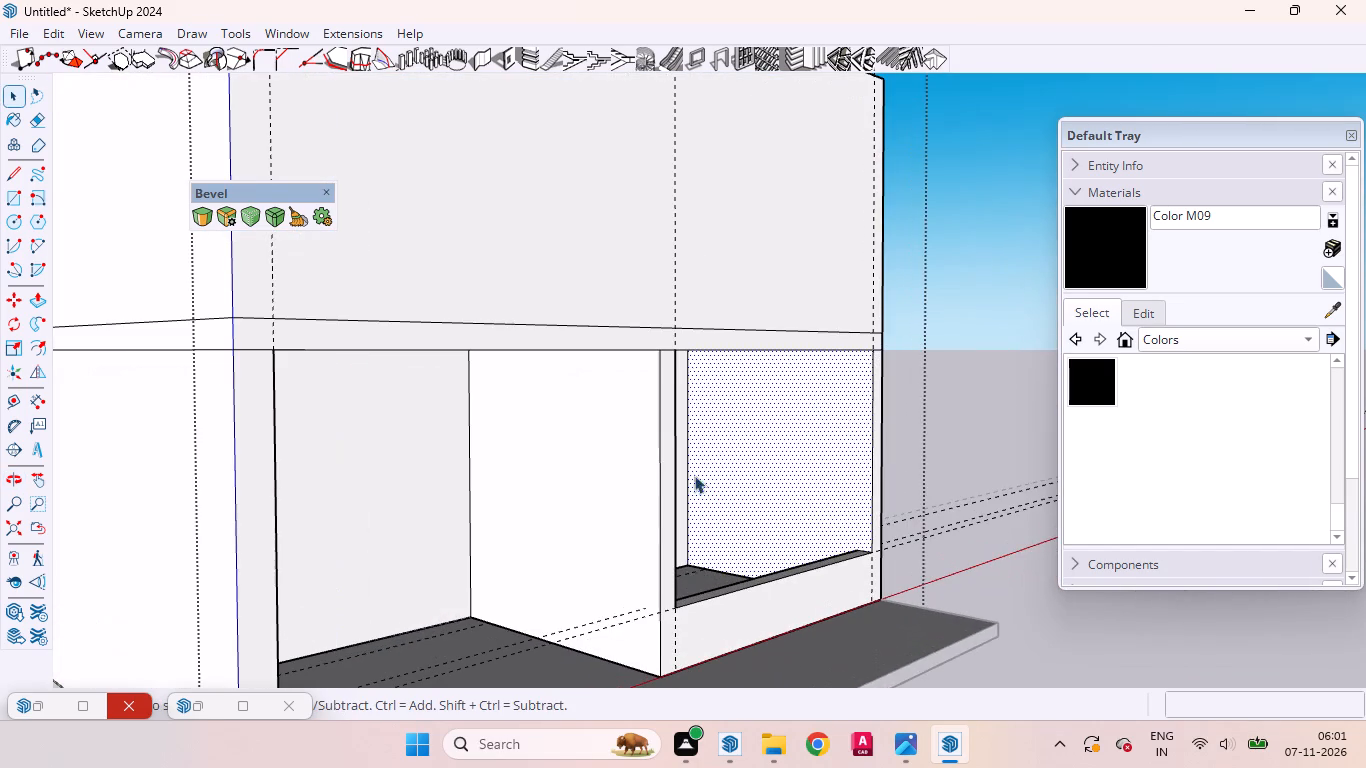
pyautogui.click(684, 472)
pyautogui.moveTo(693, 479); pyautogui.dragTo(408, 463, button='middle')
pyautogui.click(345, 456)
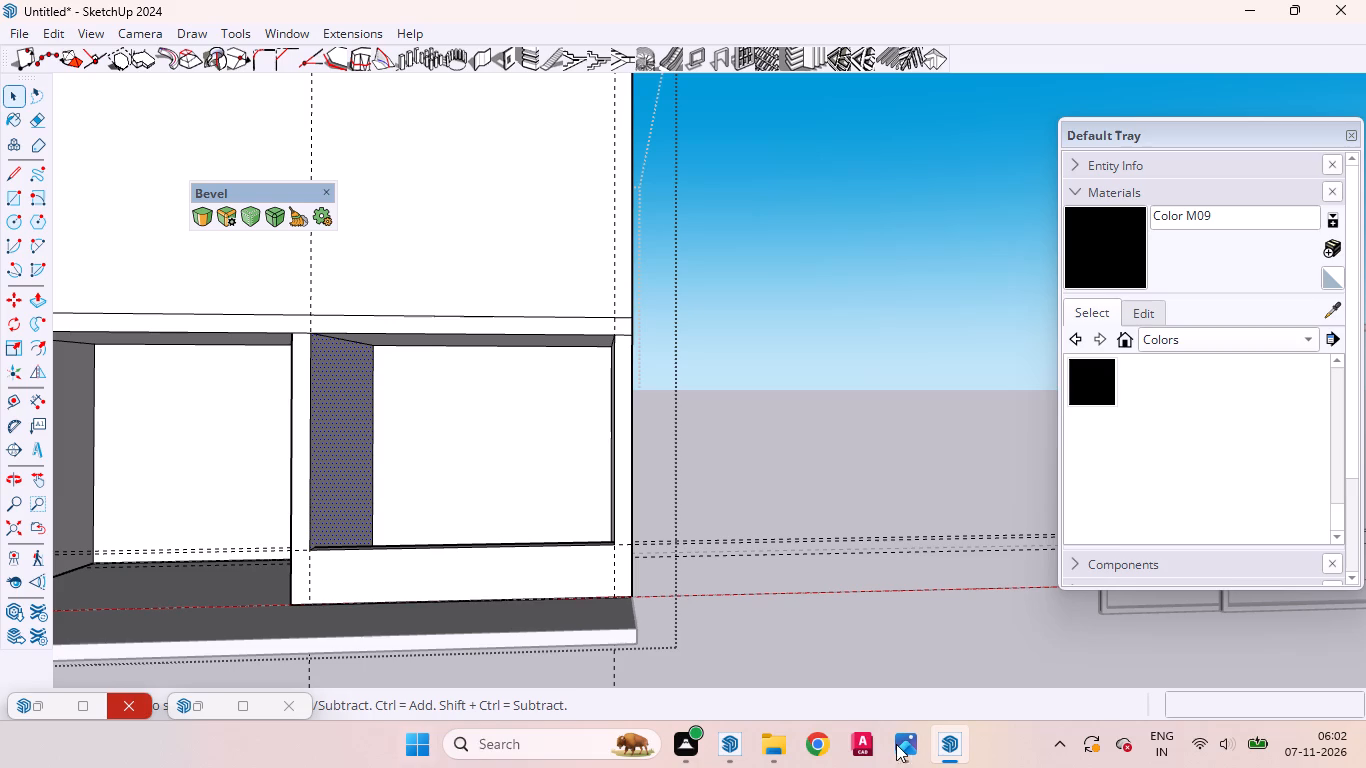
pyautogui.scroll(-5, 645, 356)
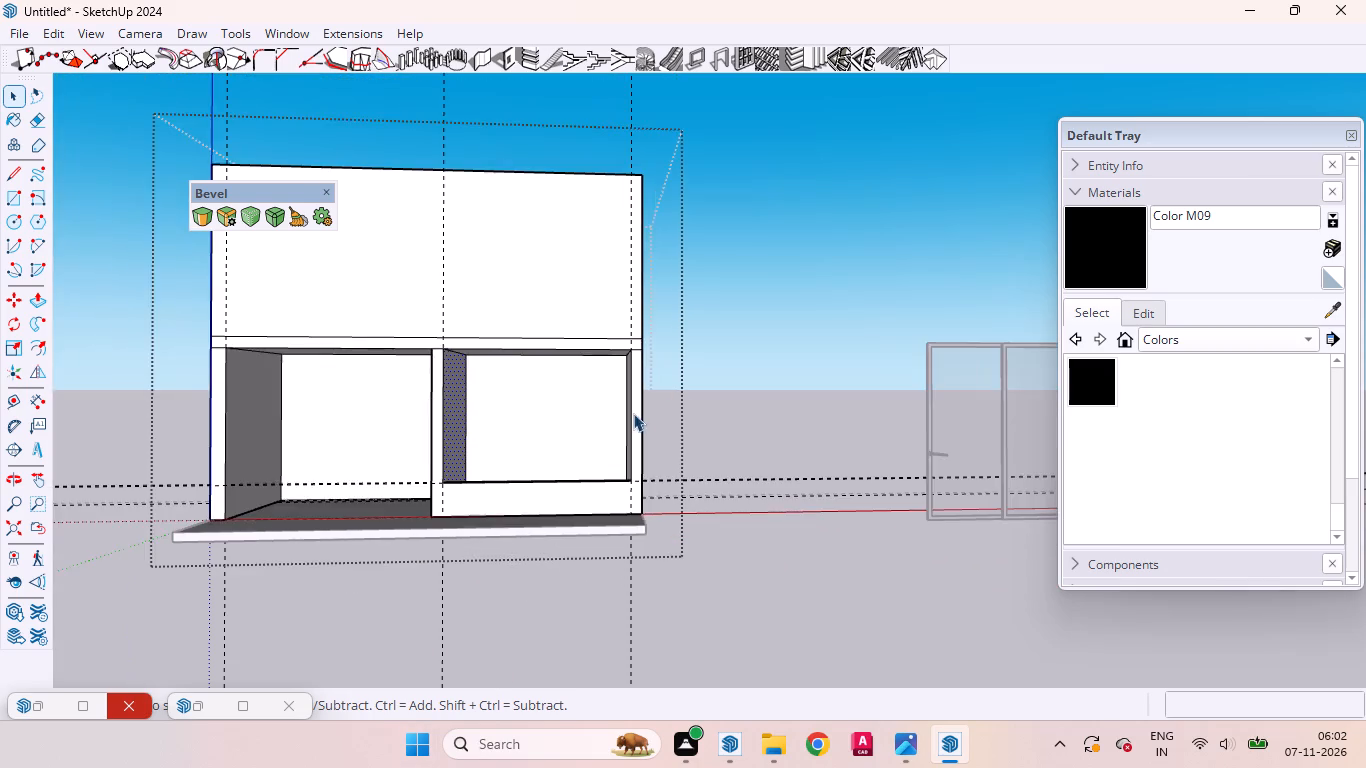
pyautogui.moveTo(633, 417); pyautogui.dragTo(844, 521, button='middle')
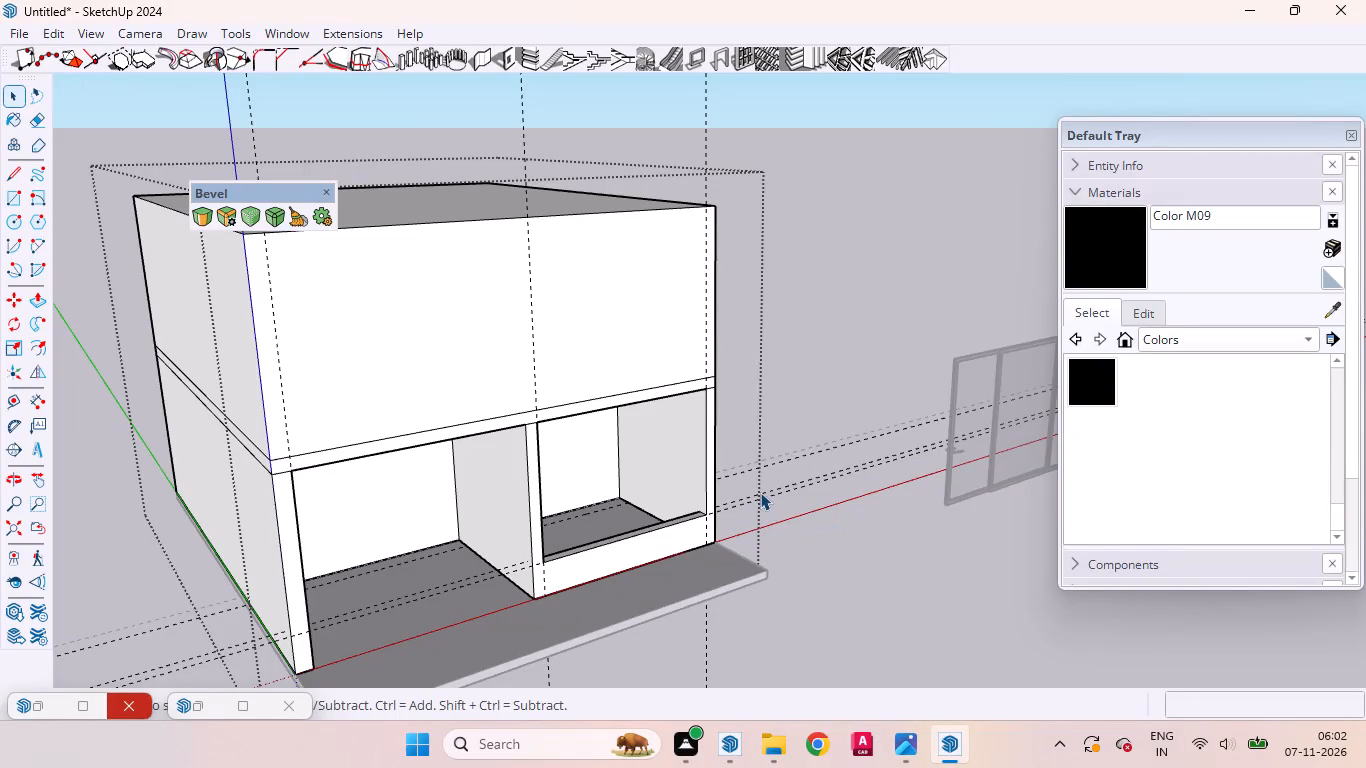
pyautogui.scroll(-2, 927, 453)
pyautogui.moveTo(936, 471); pyautogui.dragTo(897, 474, button='middle')
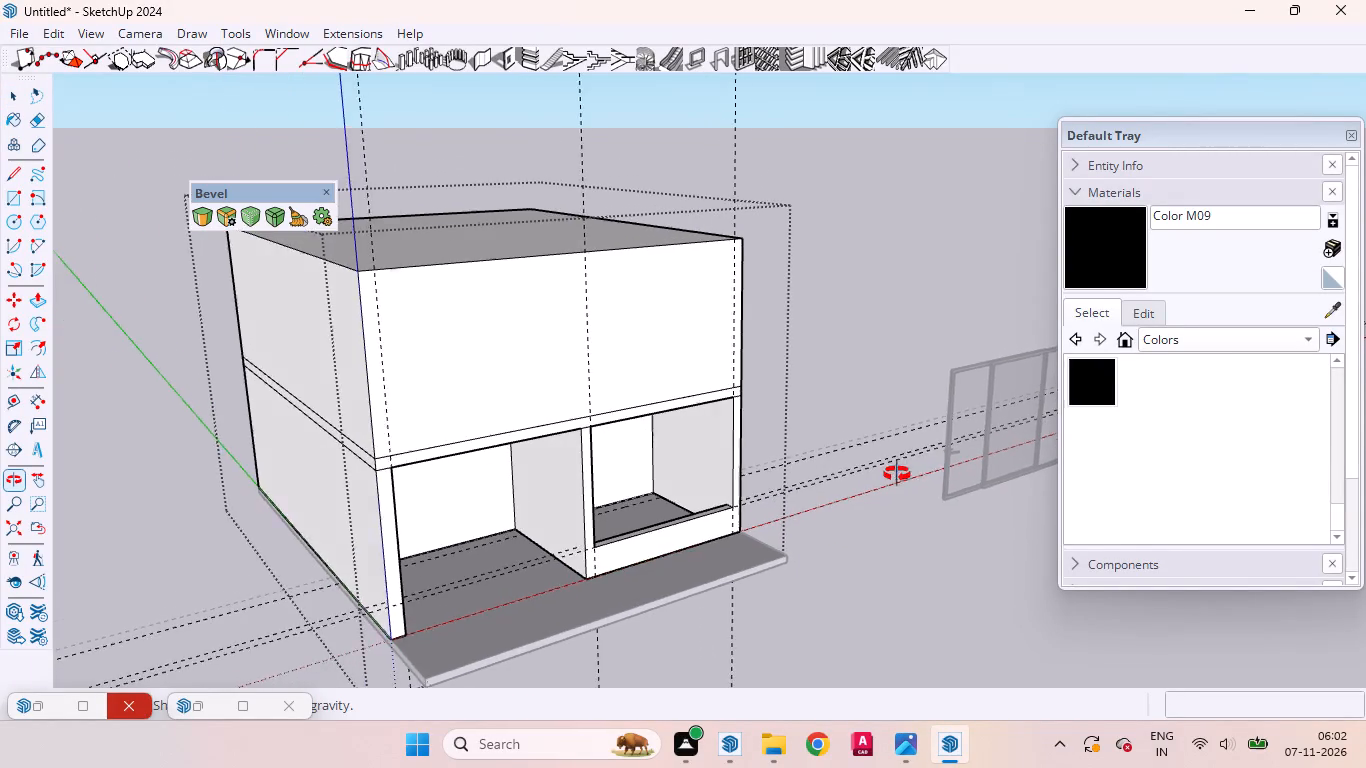
pyautogui.moveTo(897, 474); pyautogui.dragTo(815, 377, button='middle')
pyautogui.scroll(4, 702, 368)
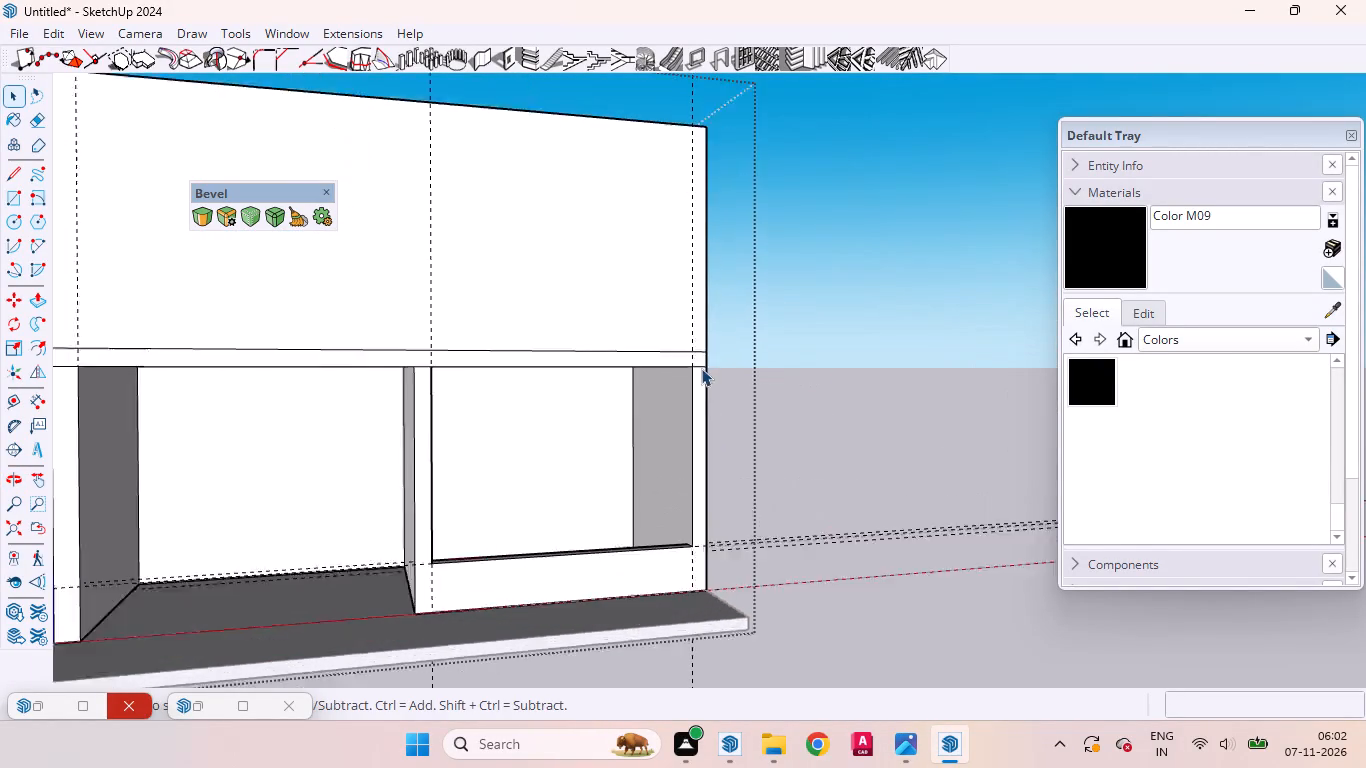
pyautogui.scroll(11, 701, 368)
pyautogui.moveTo(668, 425); pyautogui.dragTo(723, 510, button='middle')
pyautogui.scroll(4, 759, 452)
pyautogui.scroll(-4, 764, 438)
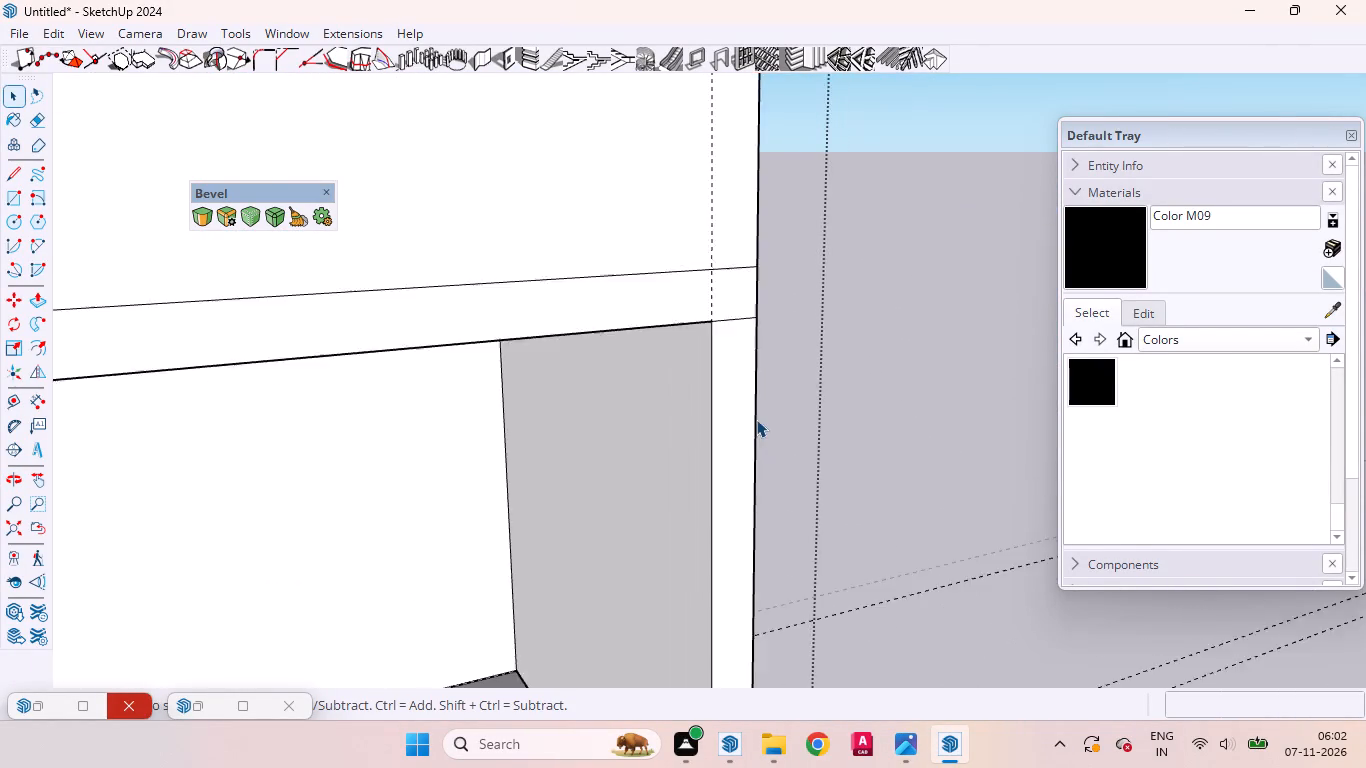
pyautogui.scroll(-14, 756, 419)
pyautogui.scroll(2, 721, 436)
pyautogui.scroll(-2, 721, 436)
pyautogui.moveTo(728, 456); pyautogui.dragTo(832, 442, button='middle')
pyautogui.scroll(2, 800, 464)
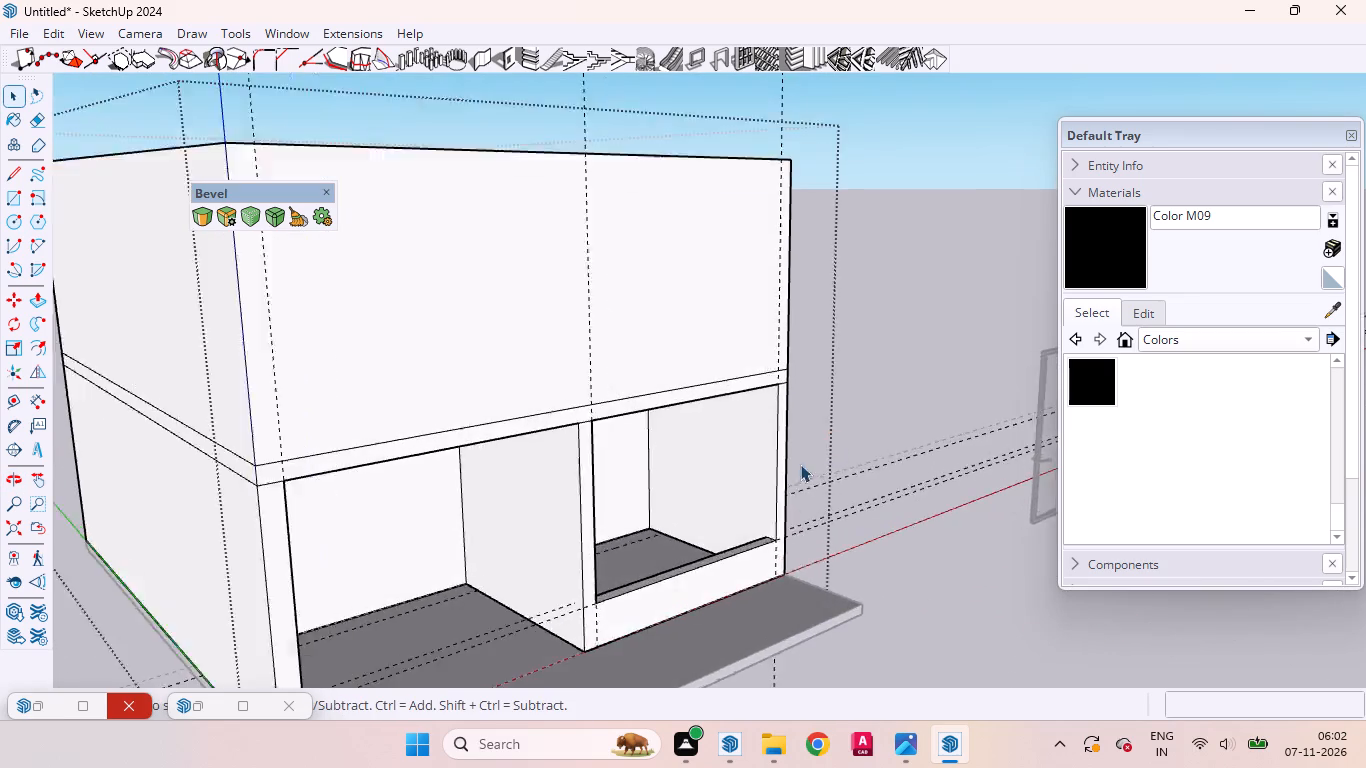
pyautogui.scroll(4, 800, 464)
# Place a vertical guide on the window opening's outer side wall, 8" in from its front edge.
pyautogui.click(723, 457)
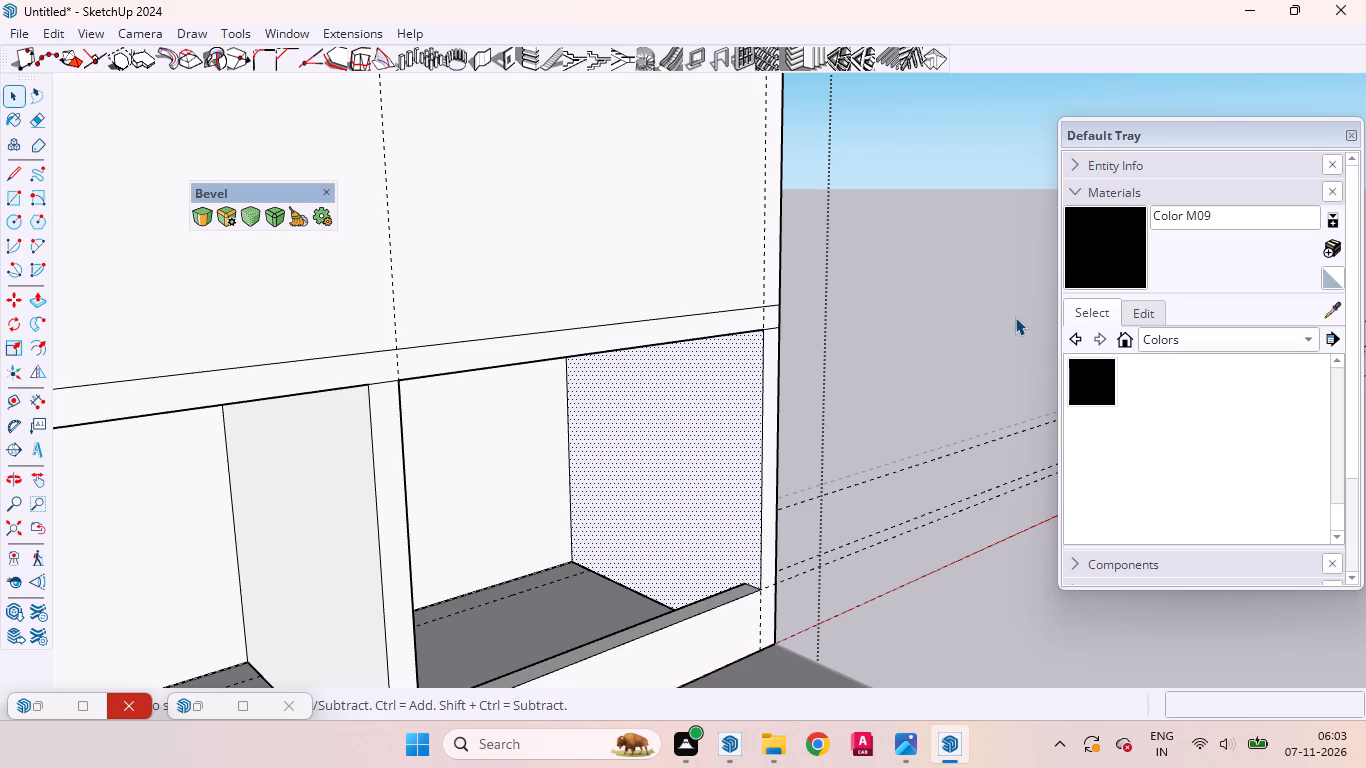
pyautogui.scroll(7, 830, 403)
pyautogui.scroll(-5, 760, 425)
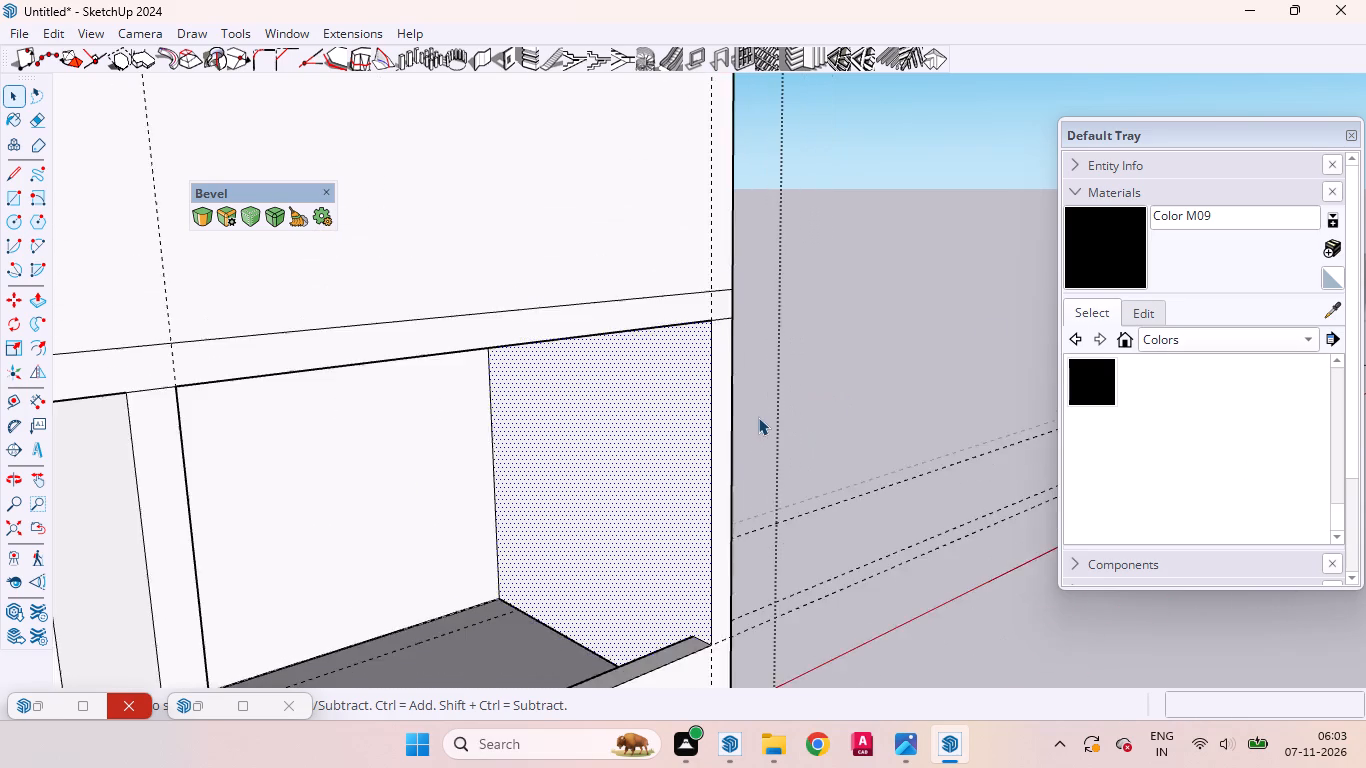
pyautogui.scroll(-4, 758, 417)
pyautogui.moveTo(711, 484); pyautogui.dragTo(867, 460, button='middle')
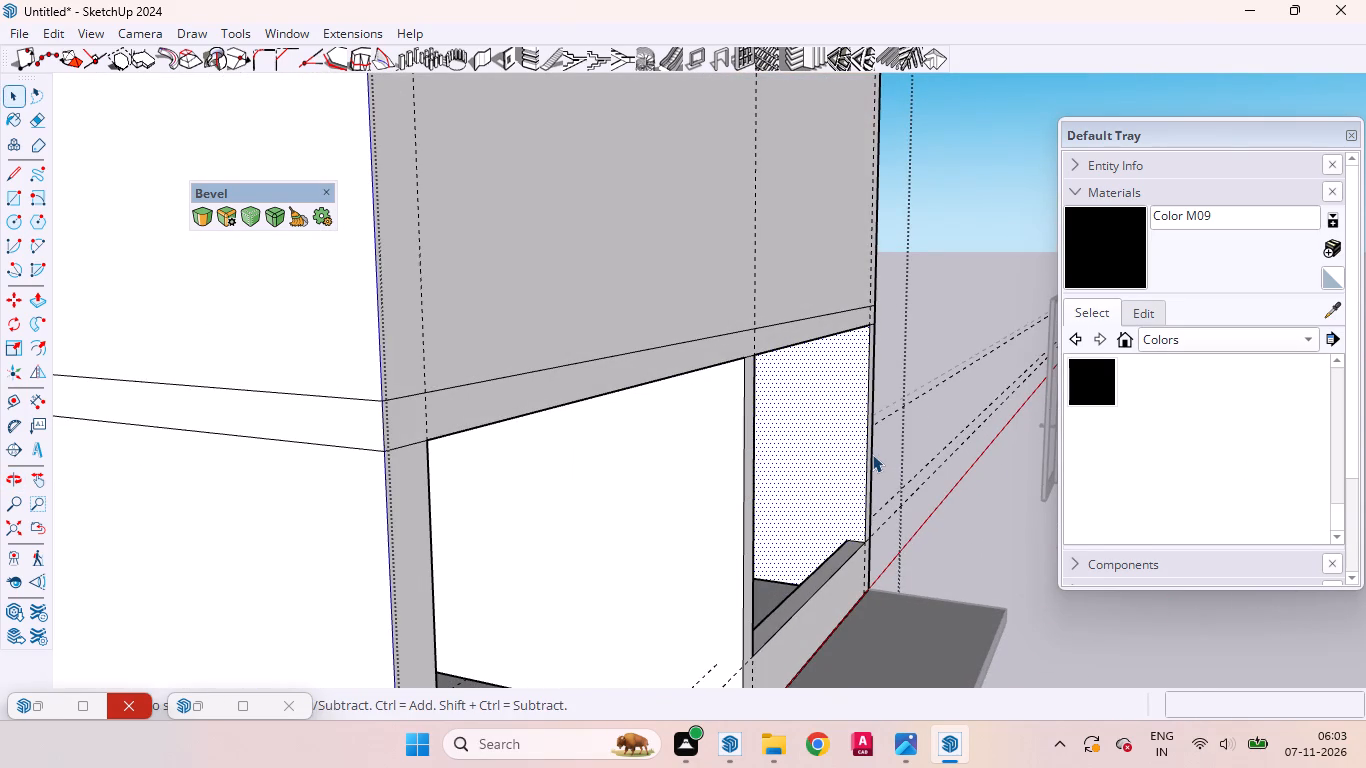
pyautogui.press('t')
pyautogui.scroll(8, 875, 453)
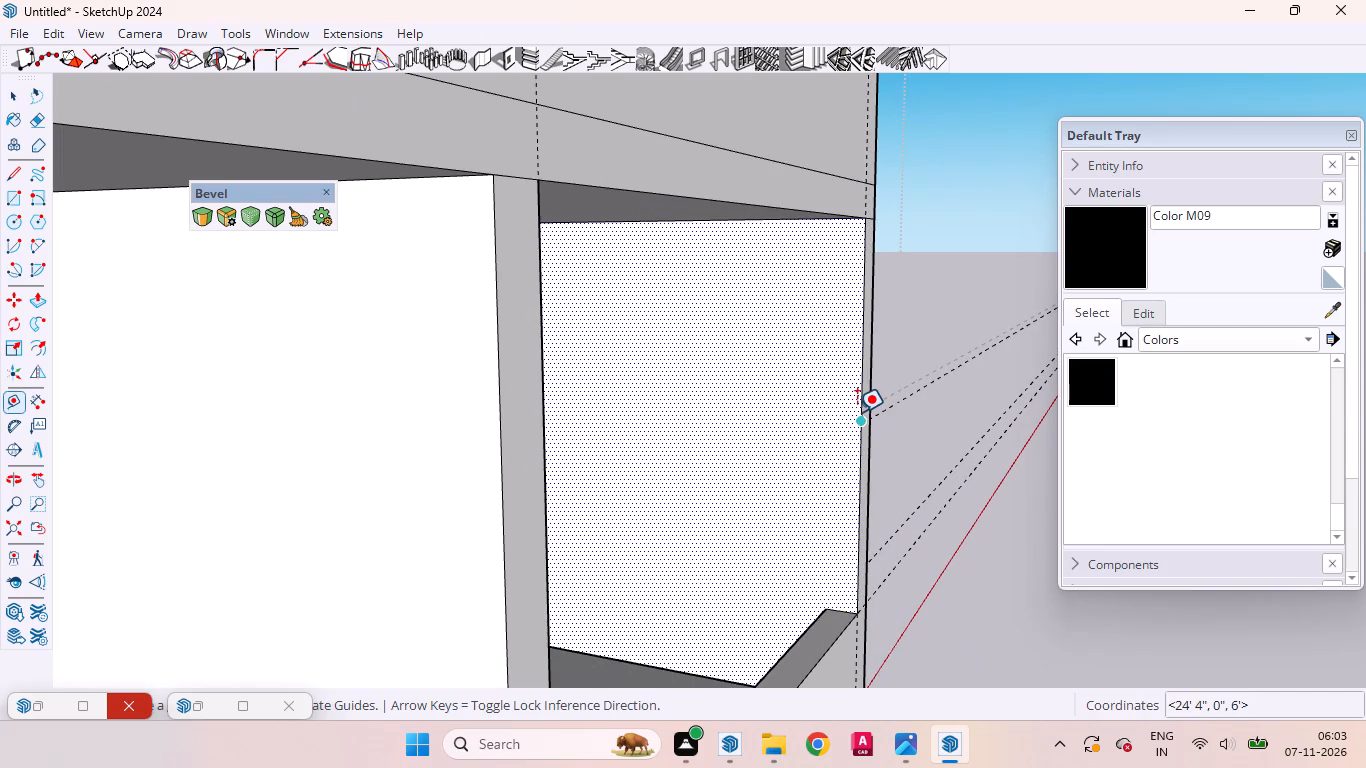
pyautogui.click(857, 412)
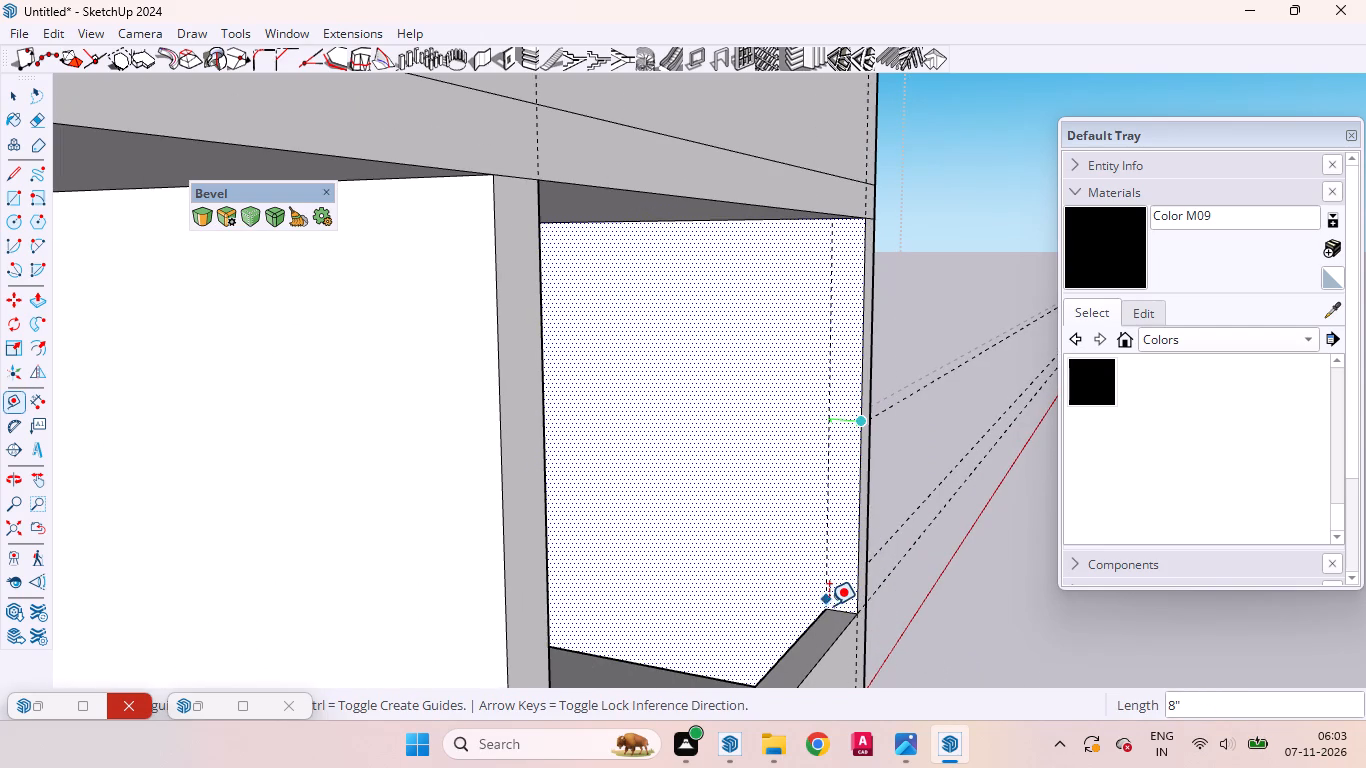
pyautogui.click(829, 605)
pyautogui.press('space')
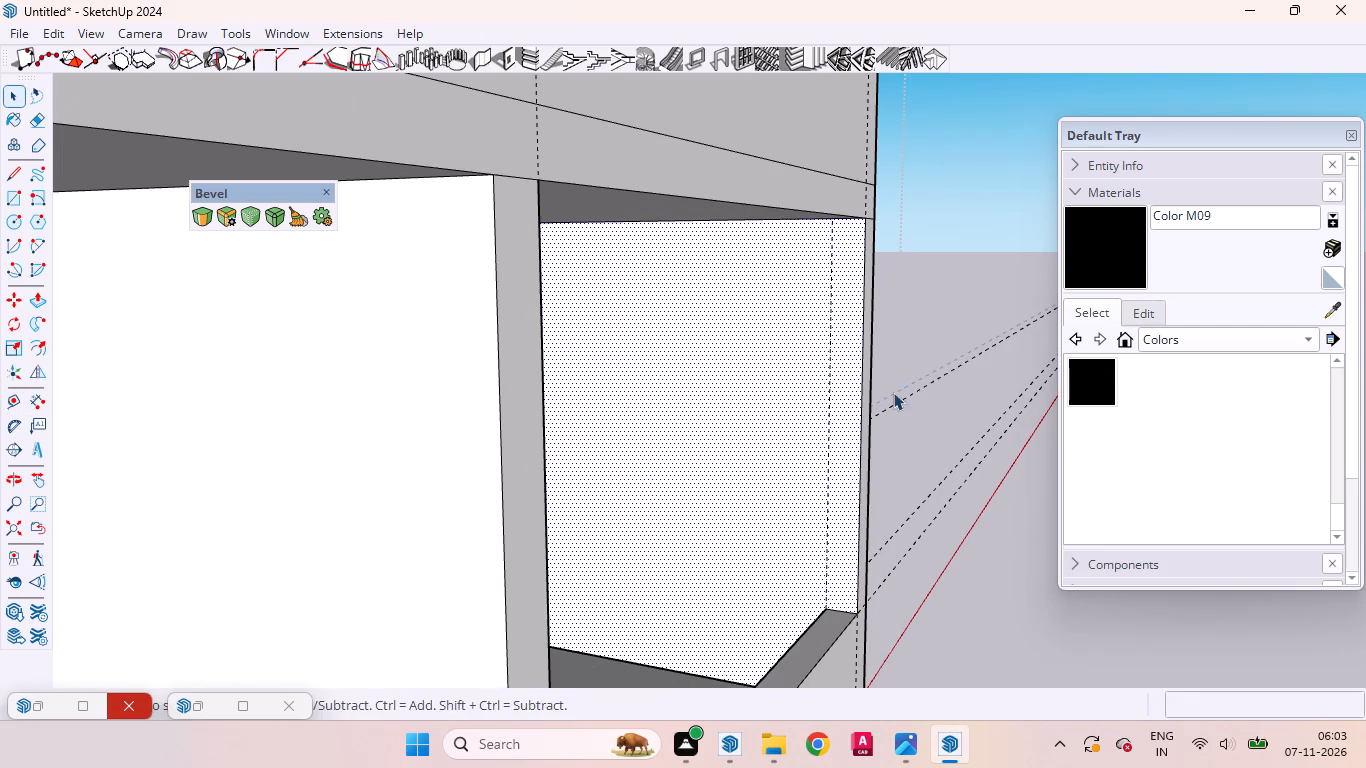
# Draw an 8' by 8" rectangle on the opening's outer side wall between the vertical guide and the front edge.
pyautogui.moveTo(890, 395); pyautogui.dragTo(851, 361, button='middle')
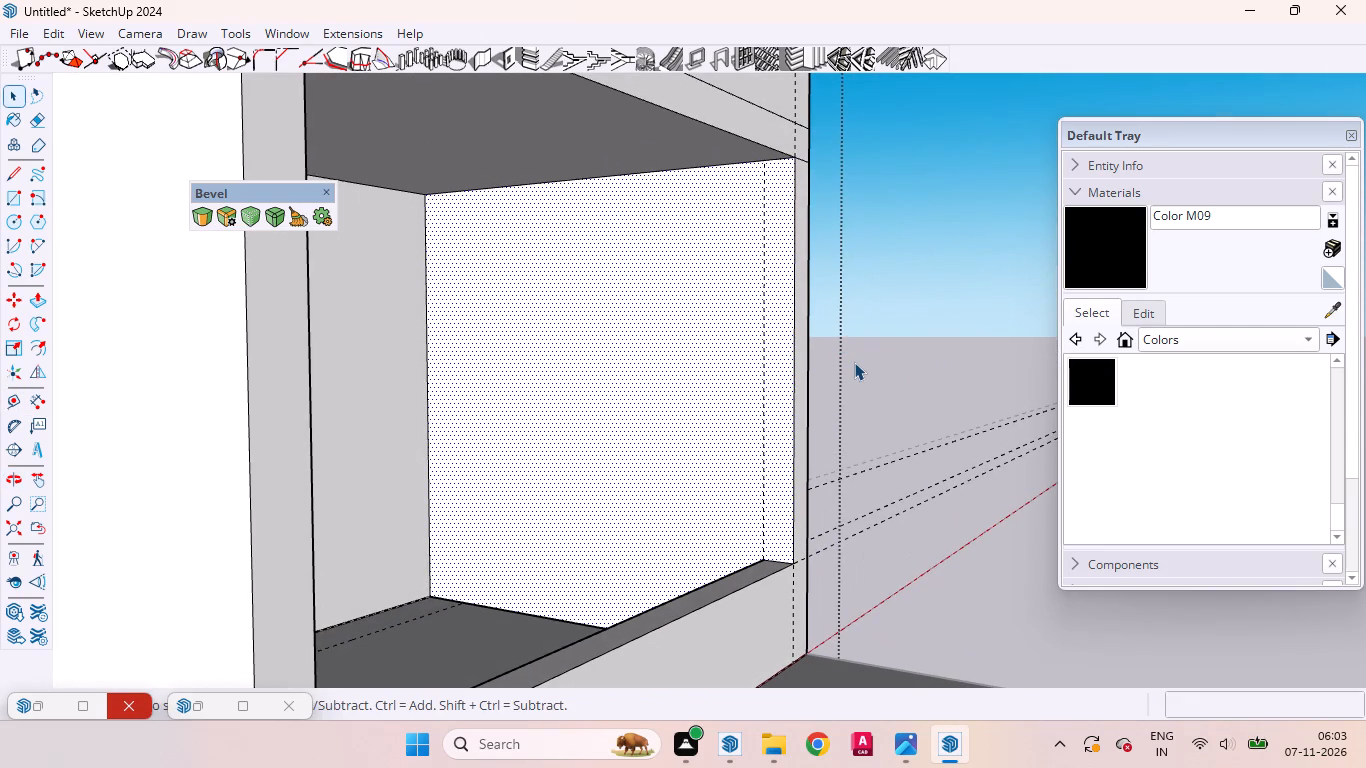
pyautogui.press('r')
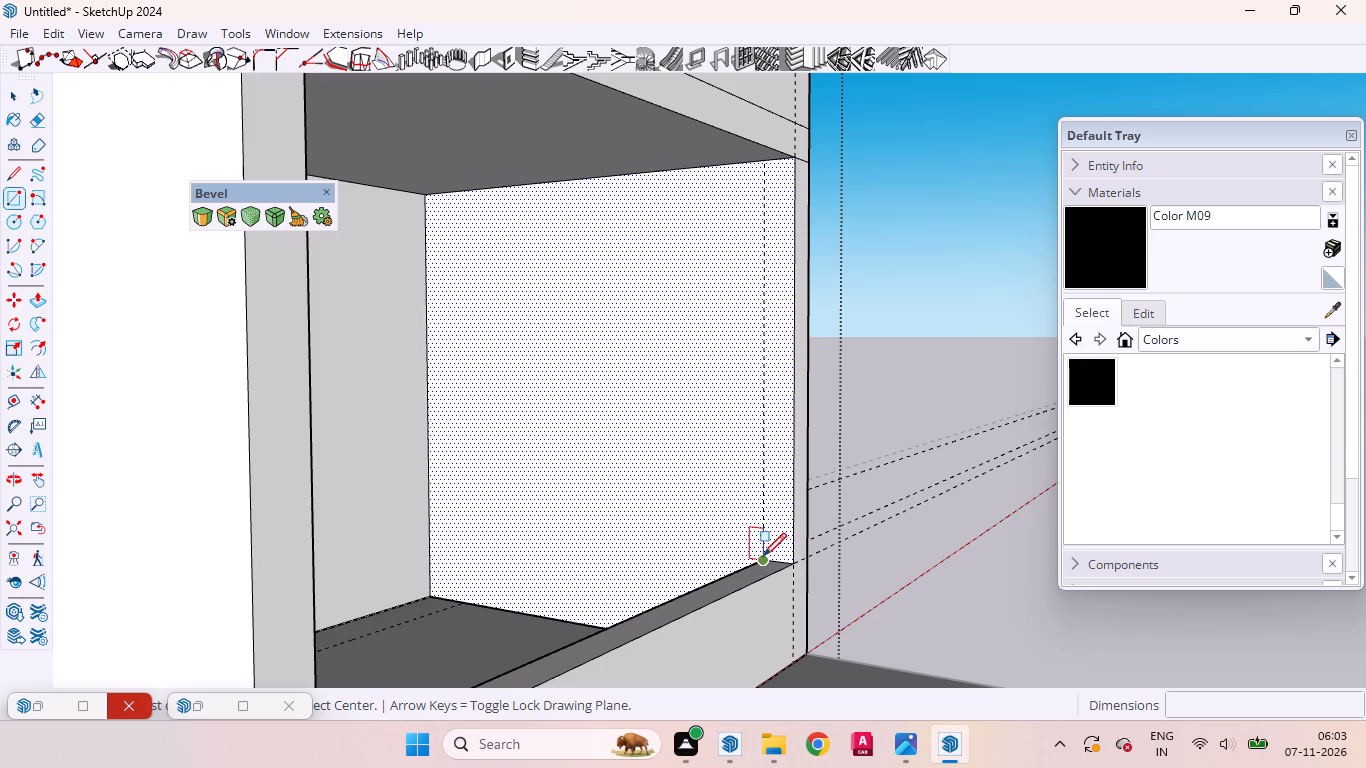
pyautogui.click(763, 556)
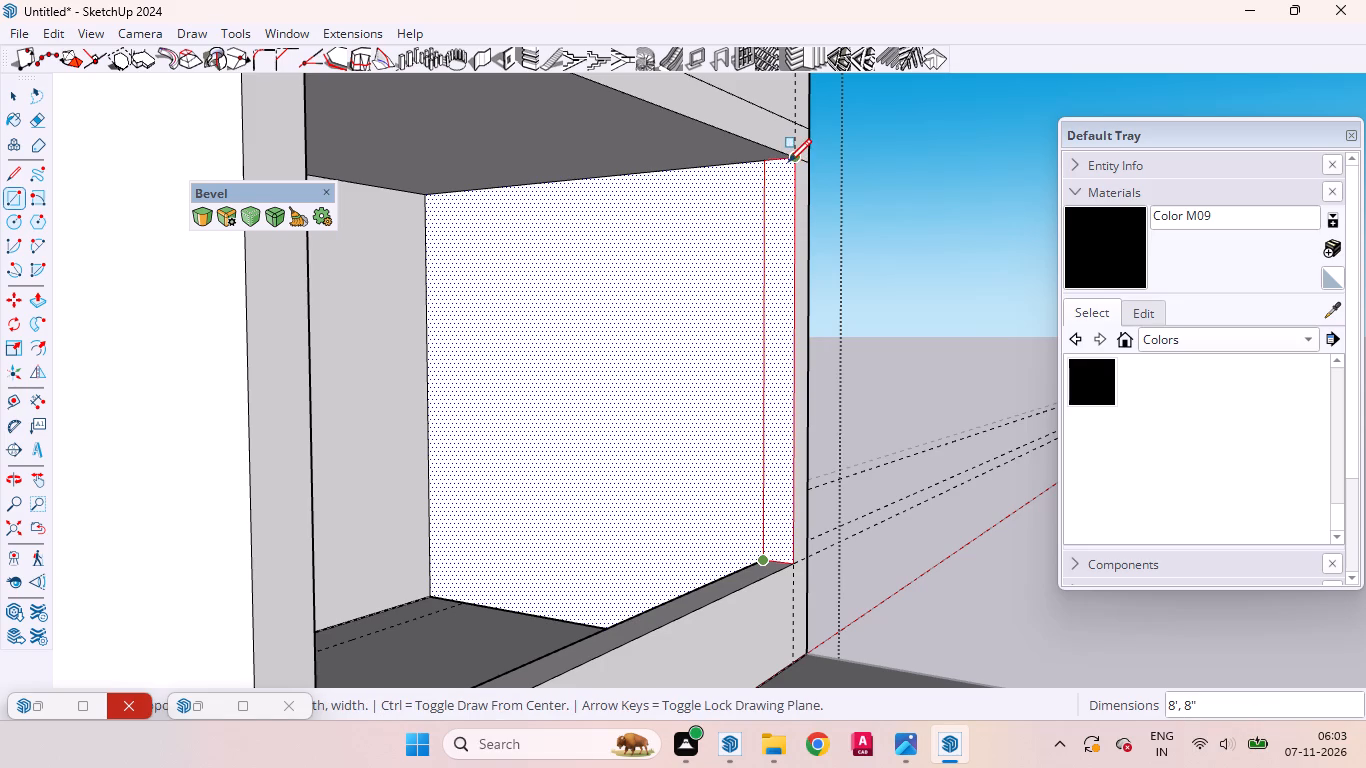
pyautogui.click(790, 160)
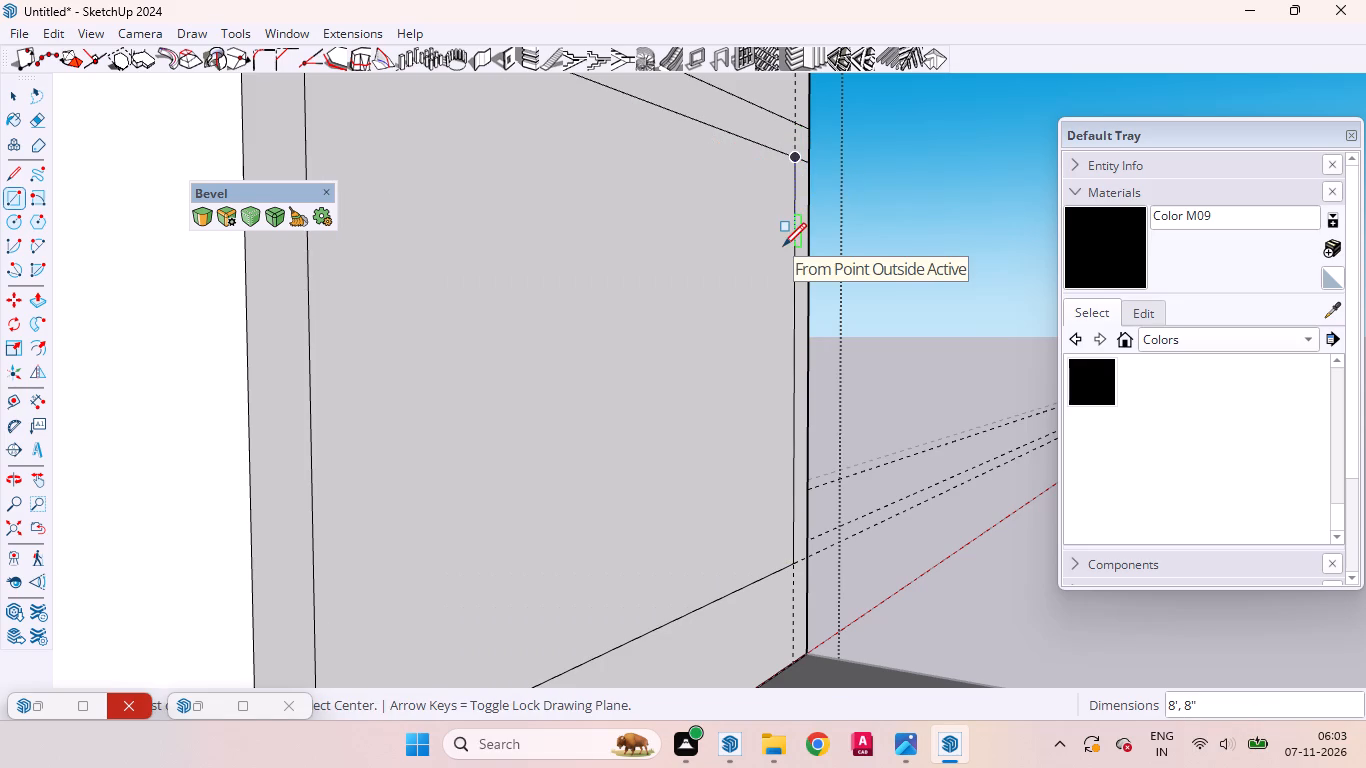
# Undo the rectangle and draw an 8' vertical line along the guide on the window opening's outer side wall.
pyautogui.hotkey('ctrl', 'z')
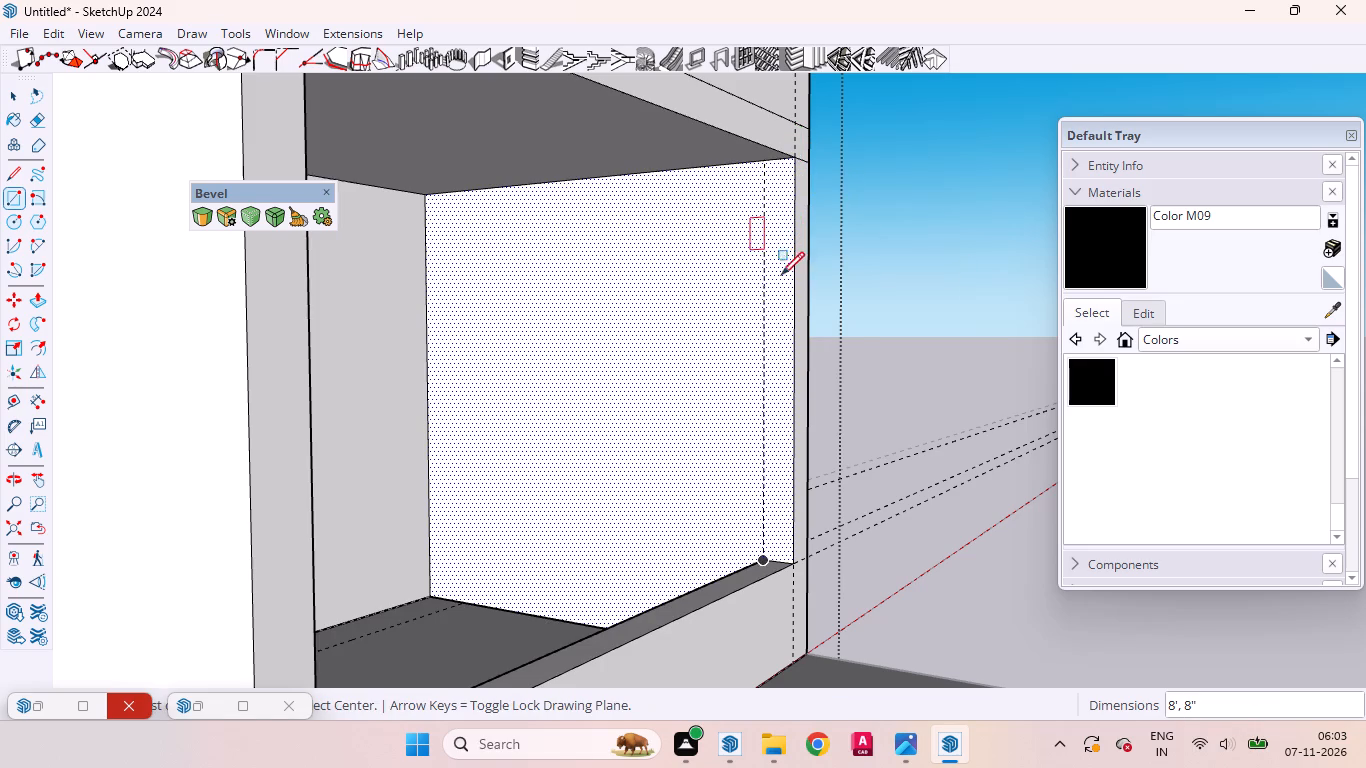
pyautogui.press('l')
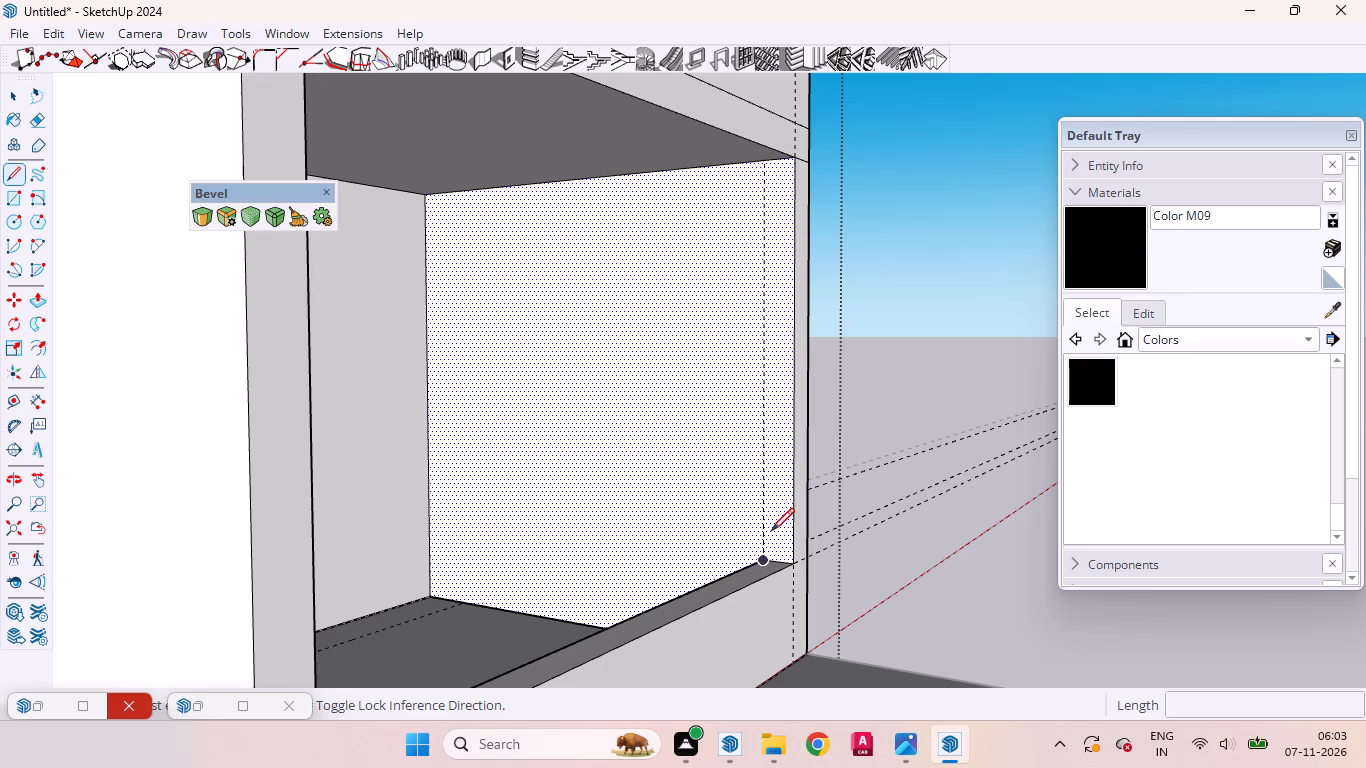
pyautogui.moveTo(766, 558); pyautogui.dragTo(767, 543)
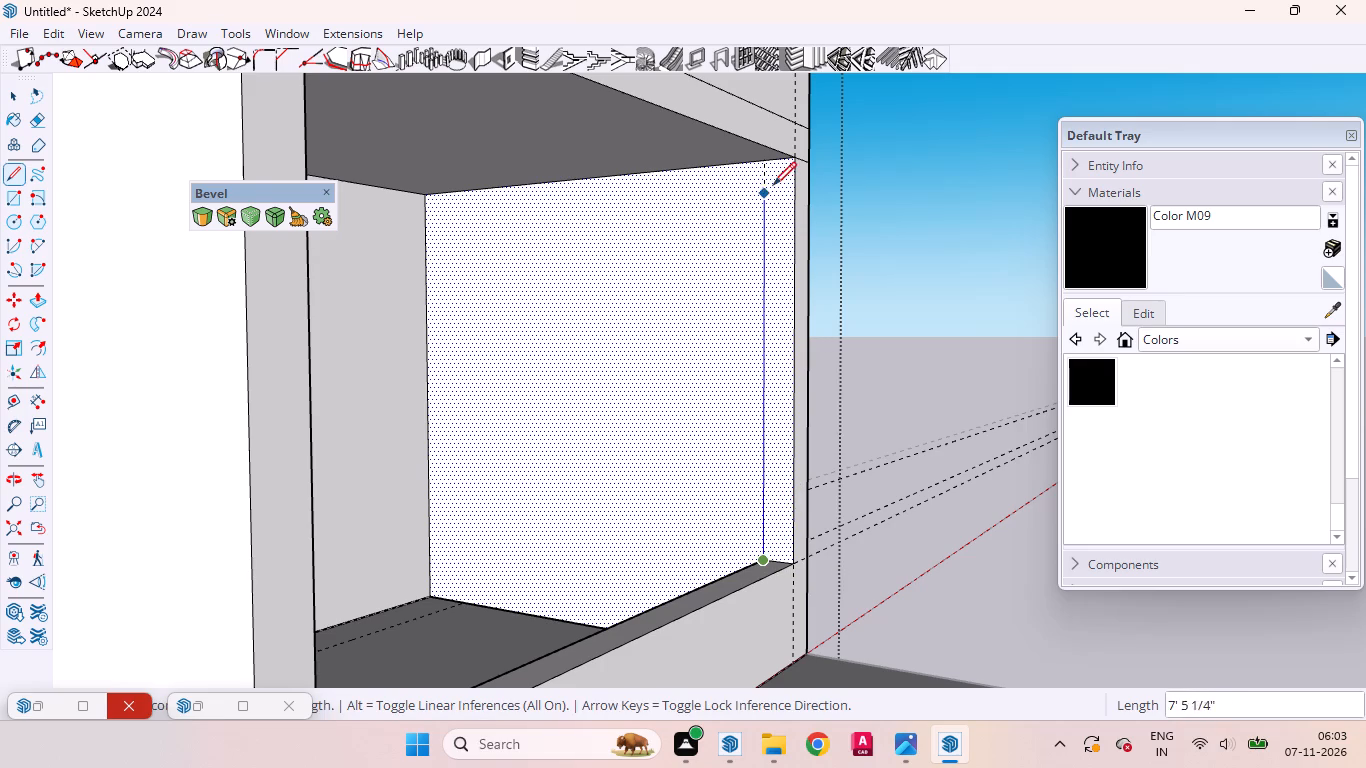
pyautogui.click(773, 164)
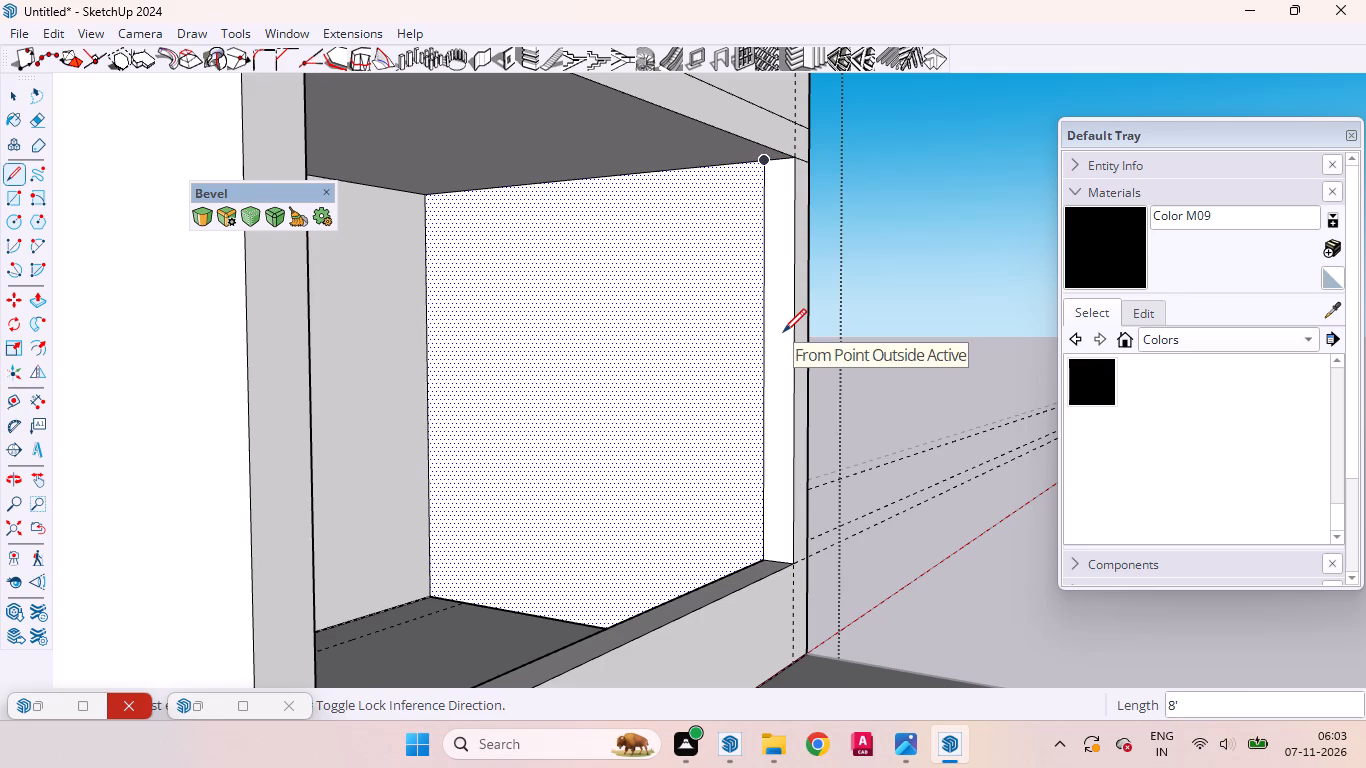
# Push/Pull the narrow front strip of the opening's outer side wall 24" into the opening.
pyautogui.press('space')
pyautogui.click(783, 328)
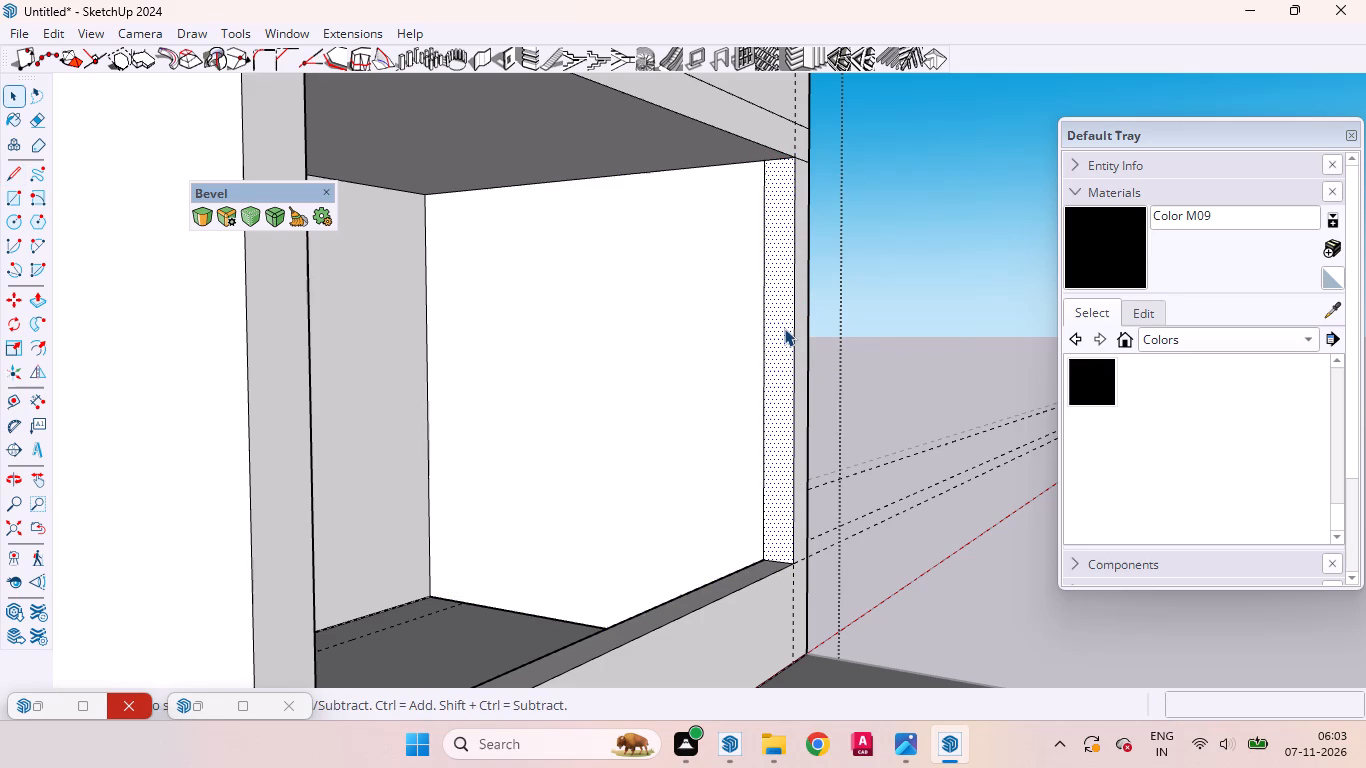
pyautogui.moveTo(783, 356); pyautogui.dragTo(715, 367, button='middle')
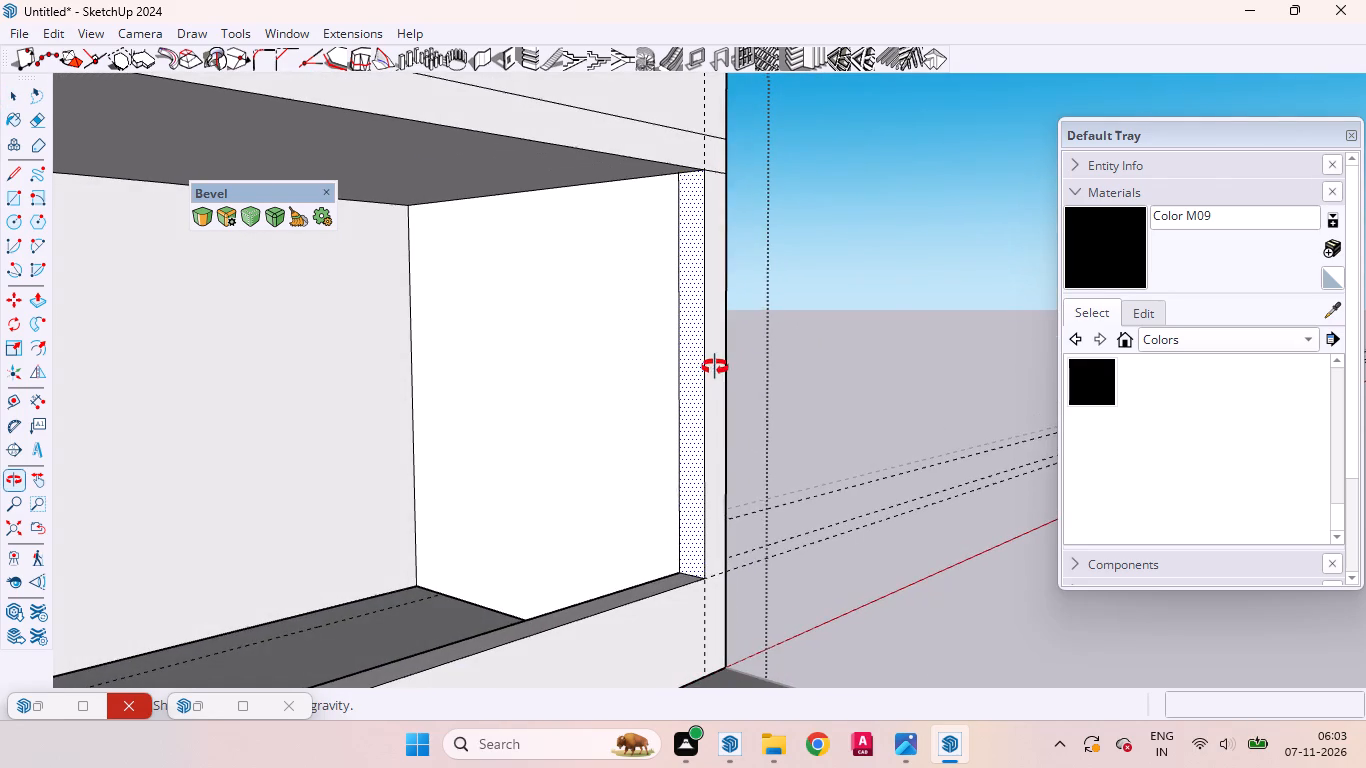
pyautogui.moveTo(715, 367); pyautogui.dragTo(717, 367, button='middle')
pyautogui.scroll(7, 720, 324)
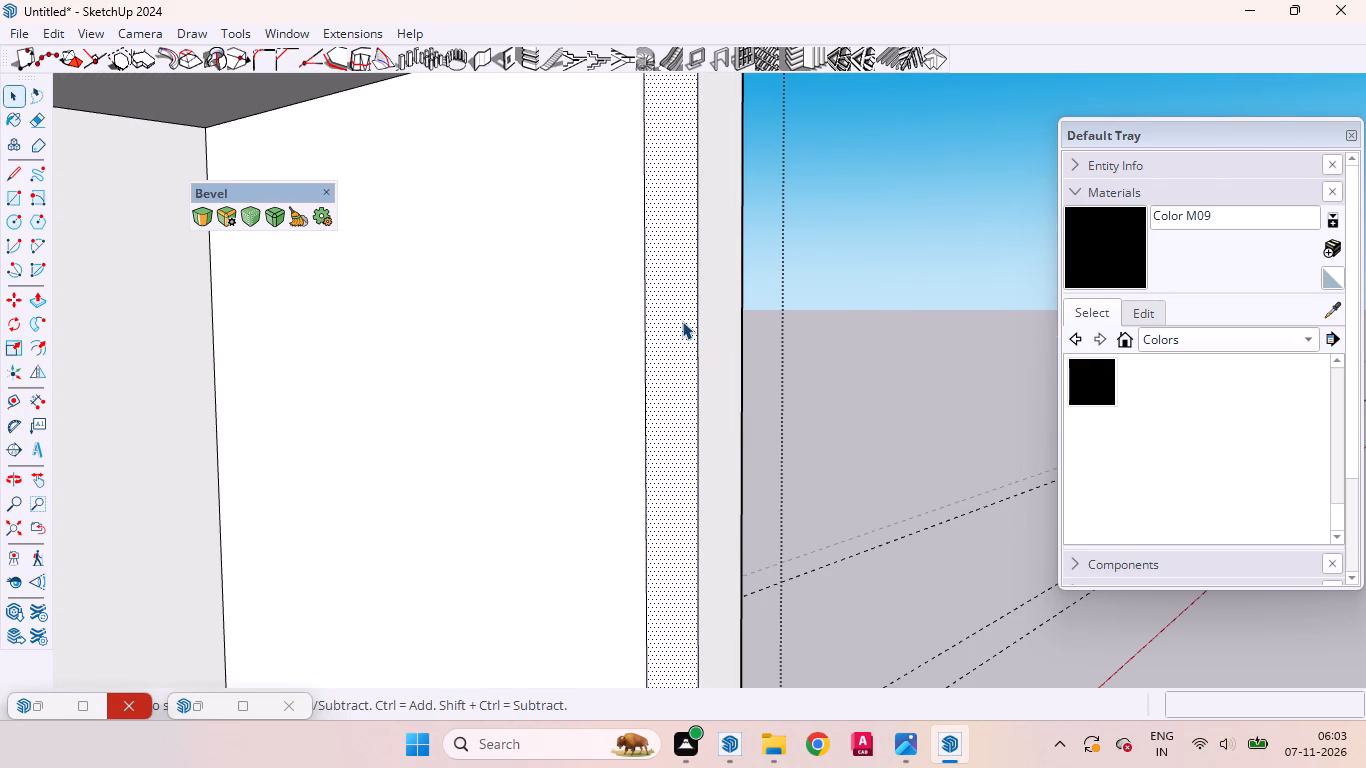
pyautogui.scroll(3, 687, 323)
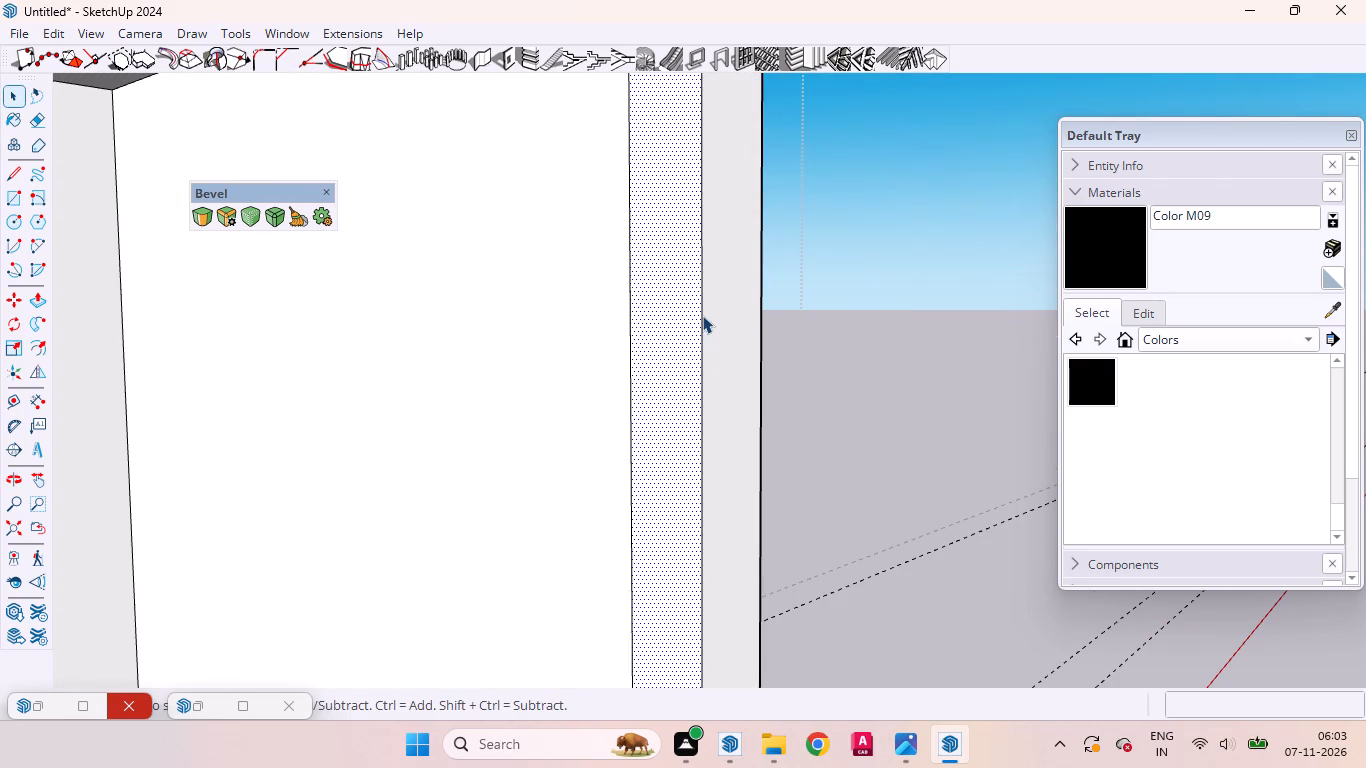
pyautogui.press('p')
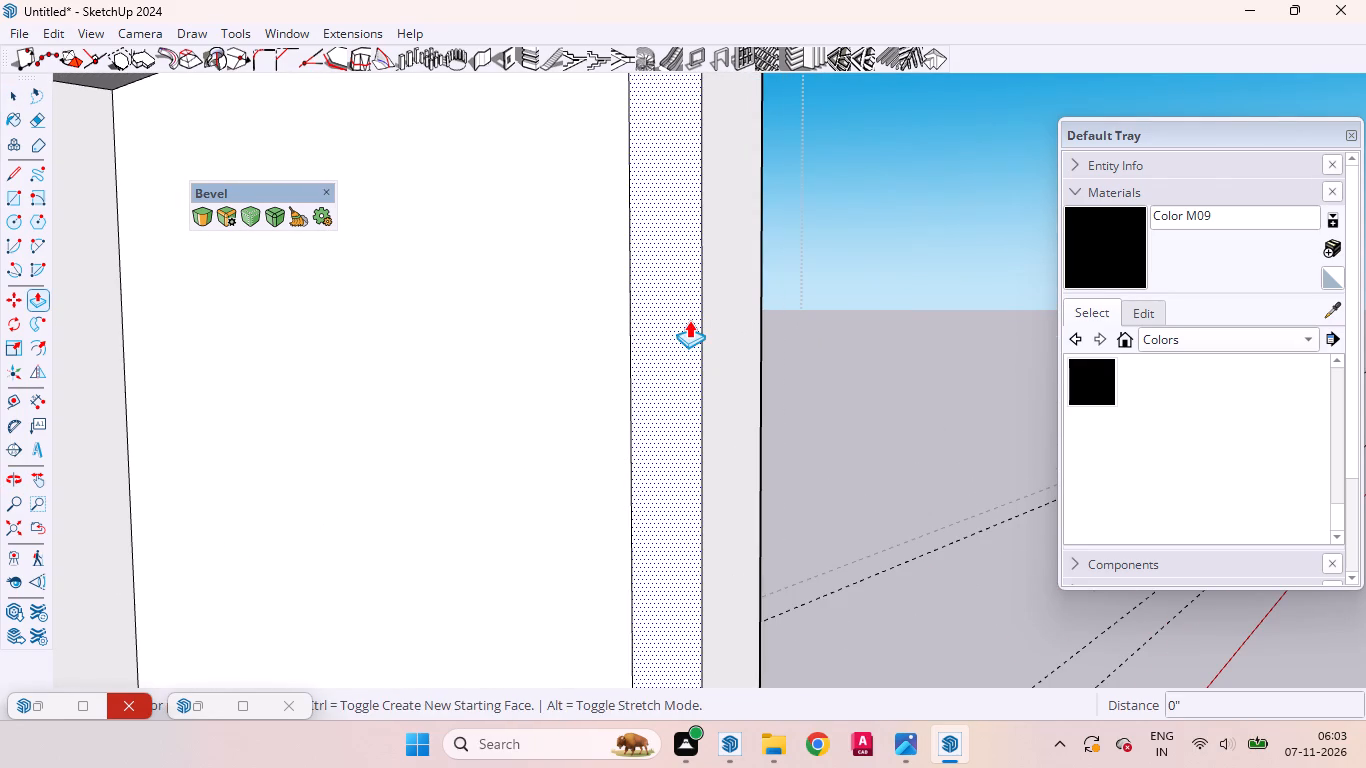
pyautogui.click(689, 320)
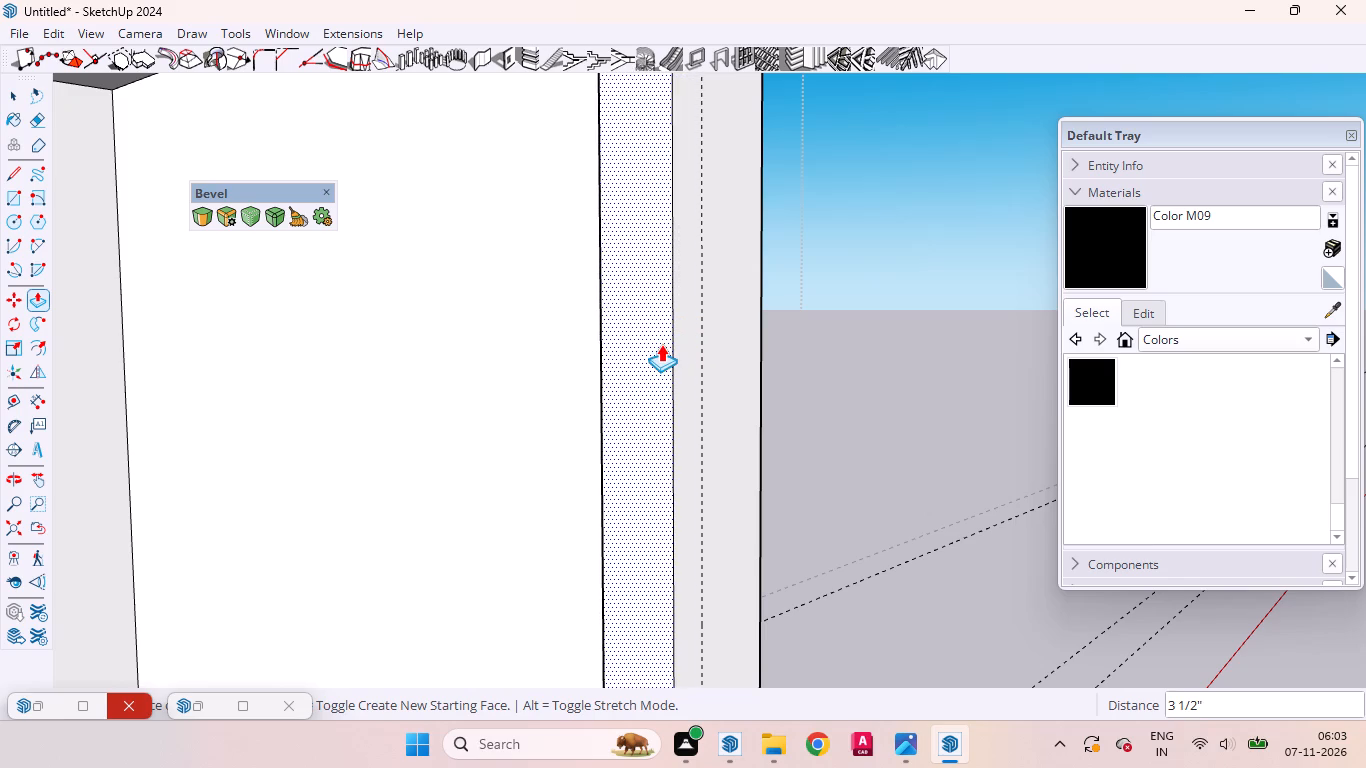
pyautogui.scroll(-11, 651, 364)
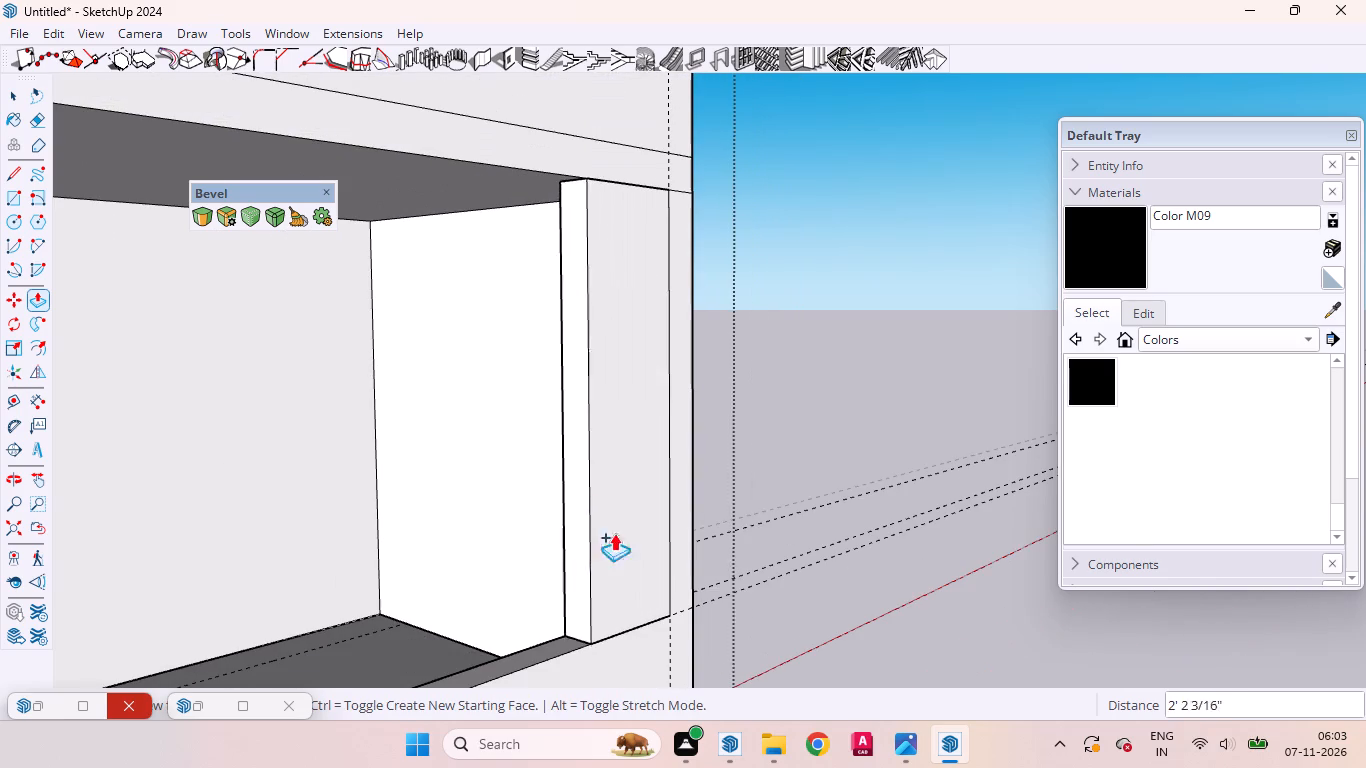
pyautogui.moveTo(613, 605); pyautogui.dragTo(459, 574, button='middle')
pyautogui.scroll(-5, 487, 562)
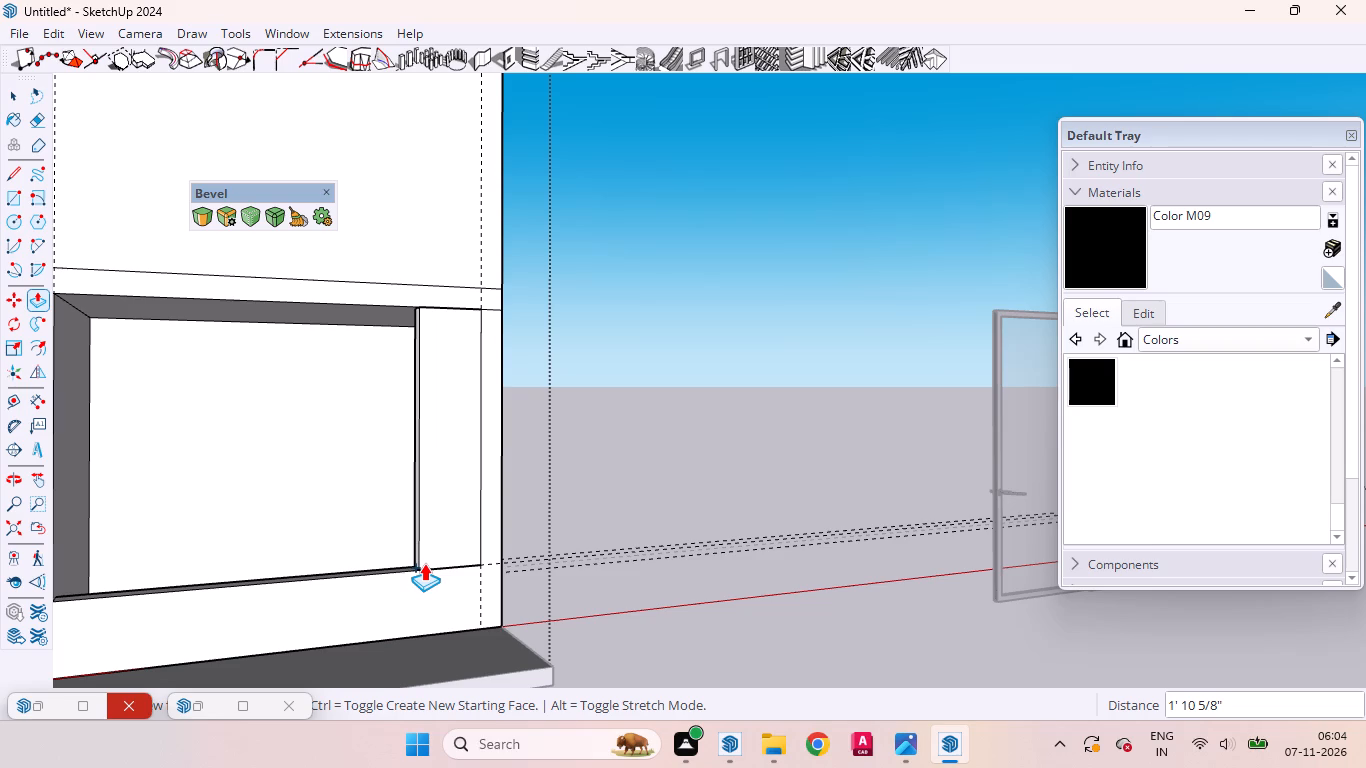
pyautogui.write('24')
pyautogui.press('Return')
pyautogui.press('space')
pyautogui.click(660, 478)
# Move the freestanding sliding window by its handle-side upper corner to the upper inner corner of the ground-floor window opening.
pyautogui.scroll(-13, 680, 432)
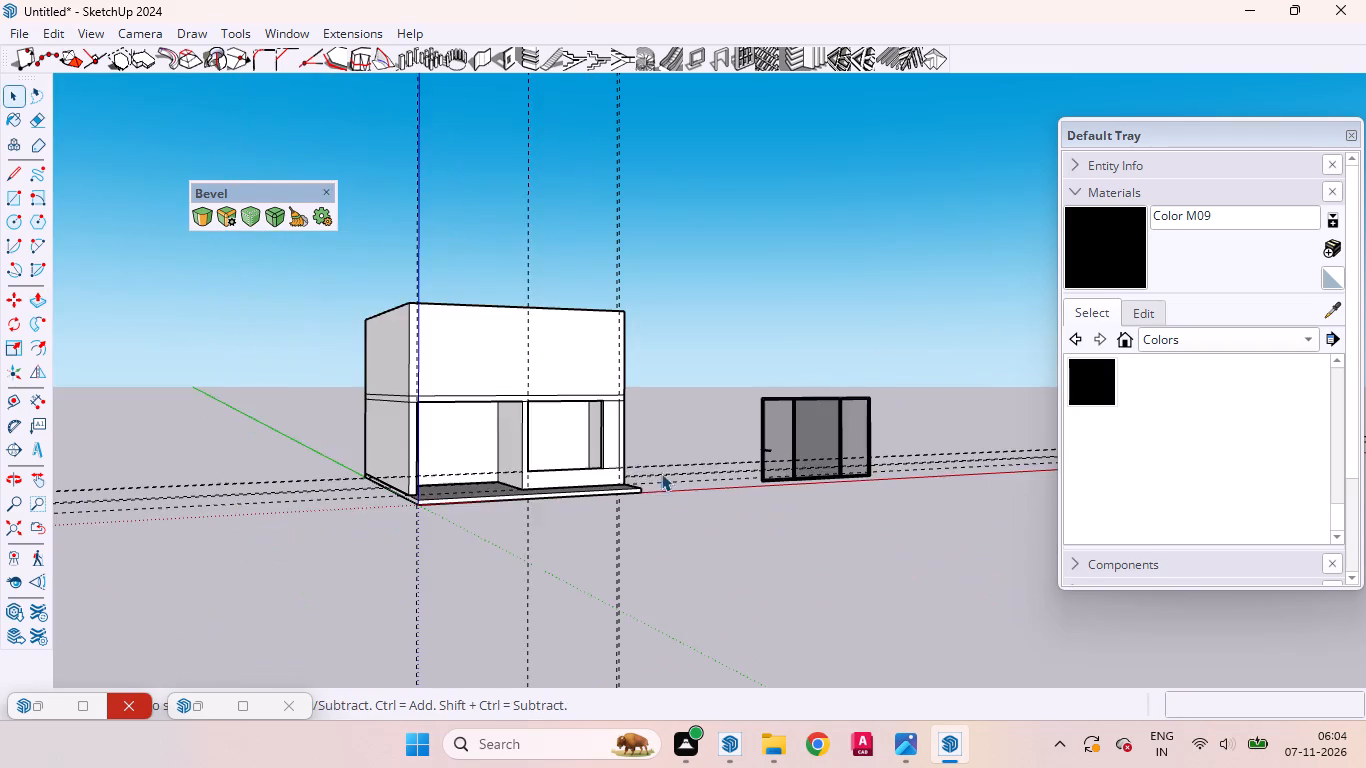
pyautogui.moveTo(665, 509); pyautogui.dragTo(528, 548, button='middle')
pyautogui.click(794, 455)
pyautogui.scroll(3, 801, 456)
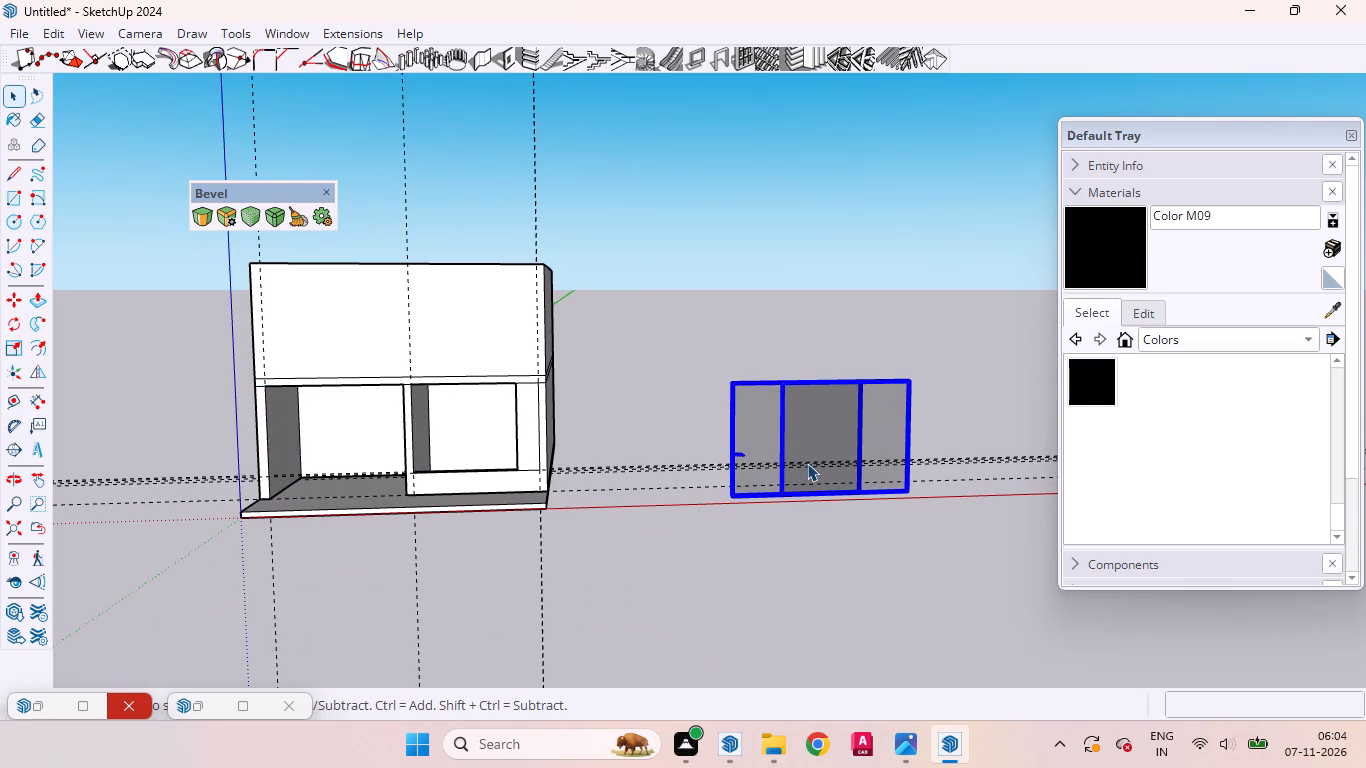
pyautogui.press('m')
pyautogui.scroll(9, 817, 422)
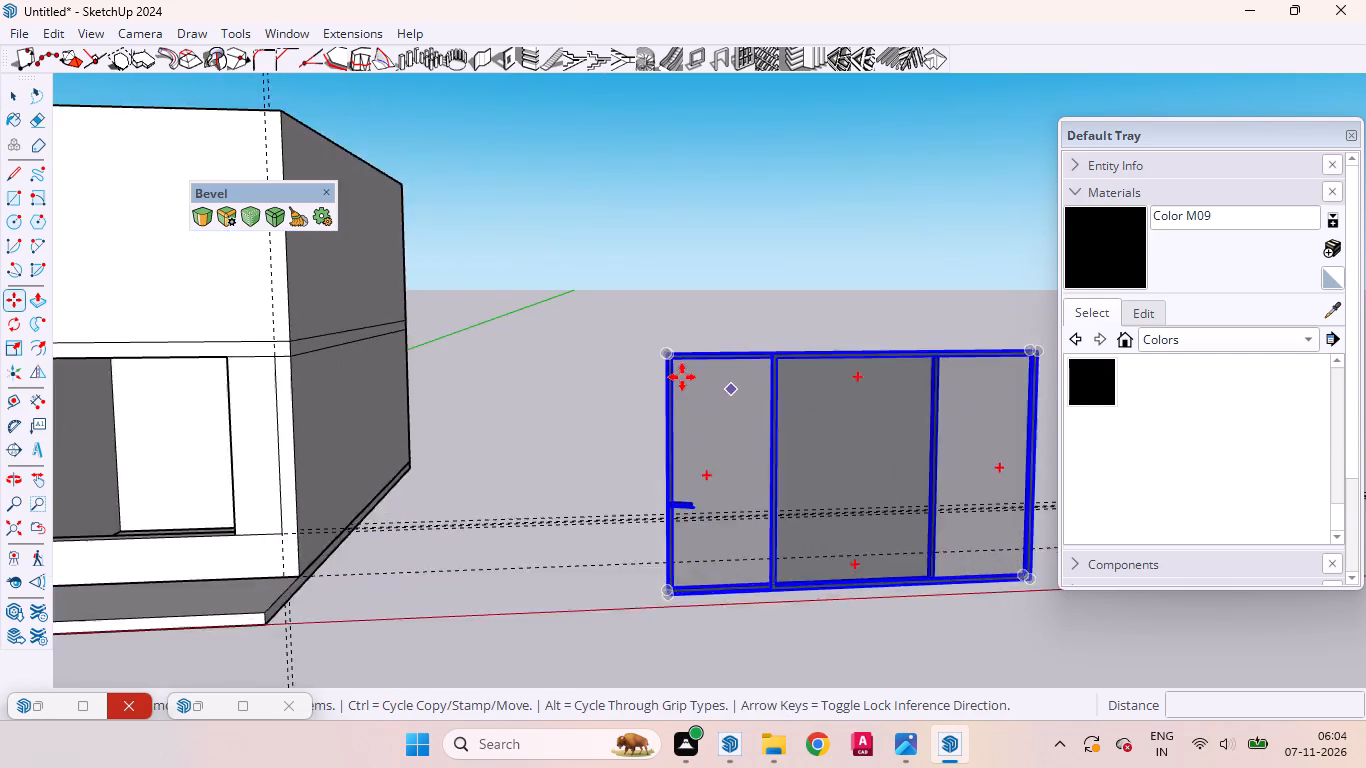
pyautogui.scroll(13, 682, 377)
pyautogui.scroll(-4, 666, 384)
pyautogui.moveTo(734, 487); pyautogui.dragTo(732, 565, button='middle')
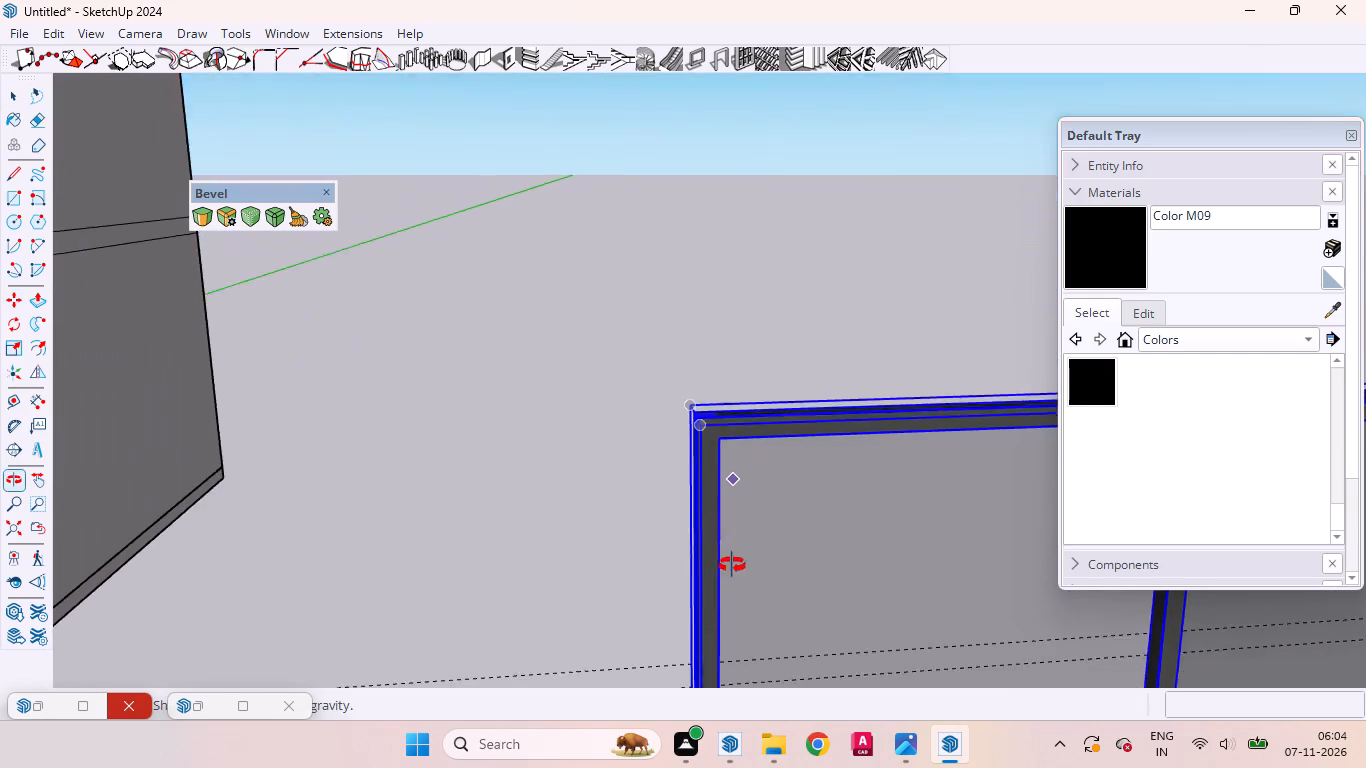
pyautogui.moveTo(732, 565); pyautogui.dragTo(718, 702, button='middle')
pyautogui.scroll(4, 690, 467)
pyautogui.scroll(-4, 694, 450)
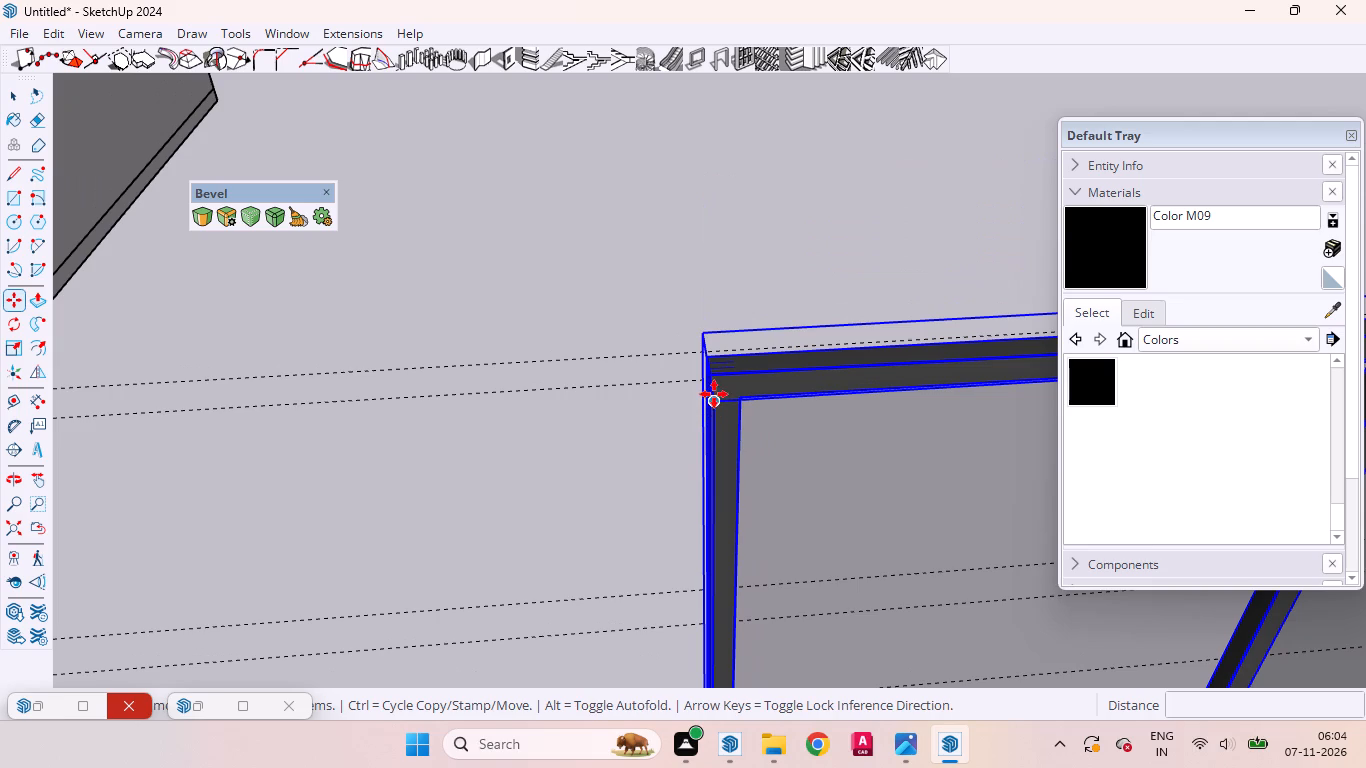
pyautogui.click(716, 401)
pyautogui.scroll(-11, 740, 402)
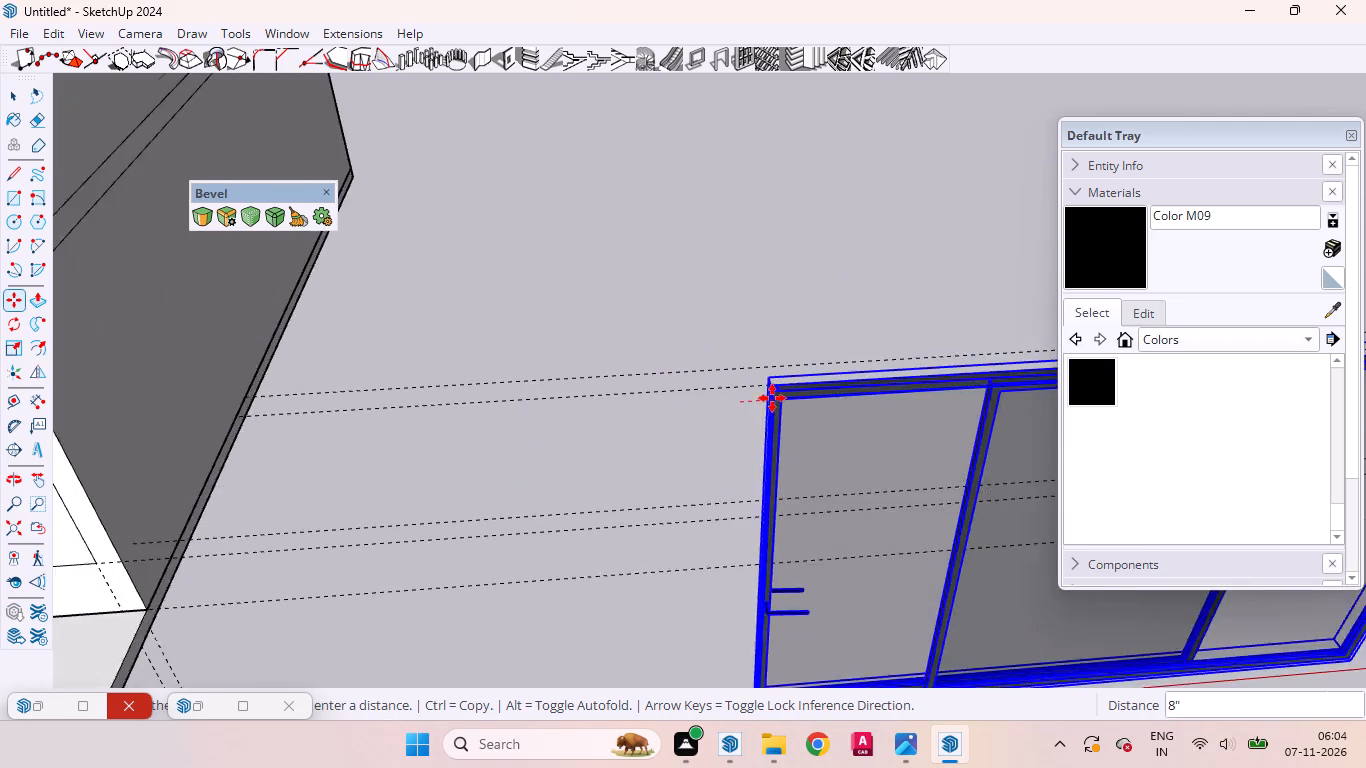
pyautogui.scroll(-3, 772, 398)
pyautogui.scroll(1, 773, 398)
pyautogui.scroll(-16, 773, 398)
pyautogui.scroll(13, 482, 398)
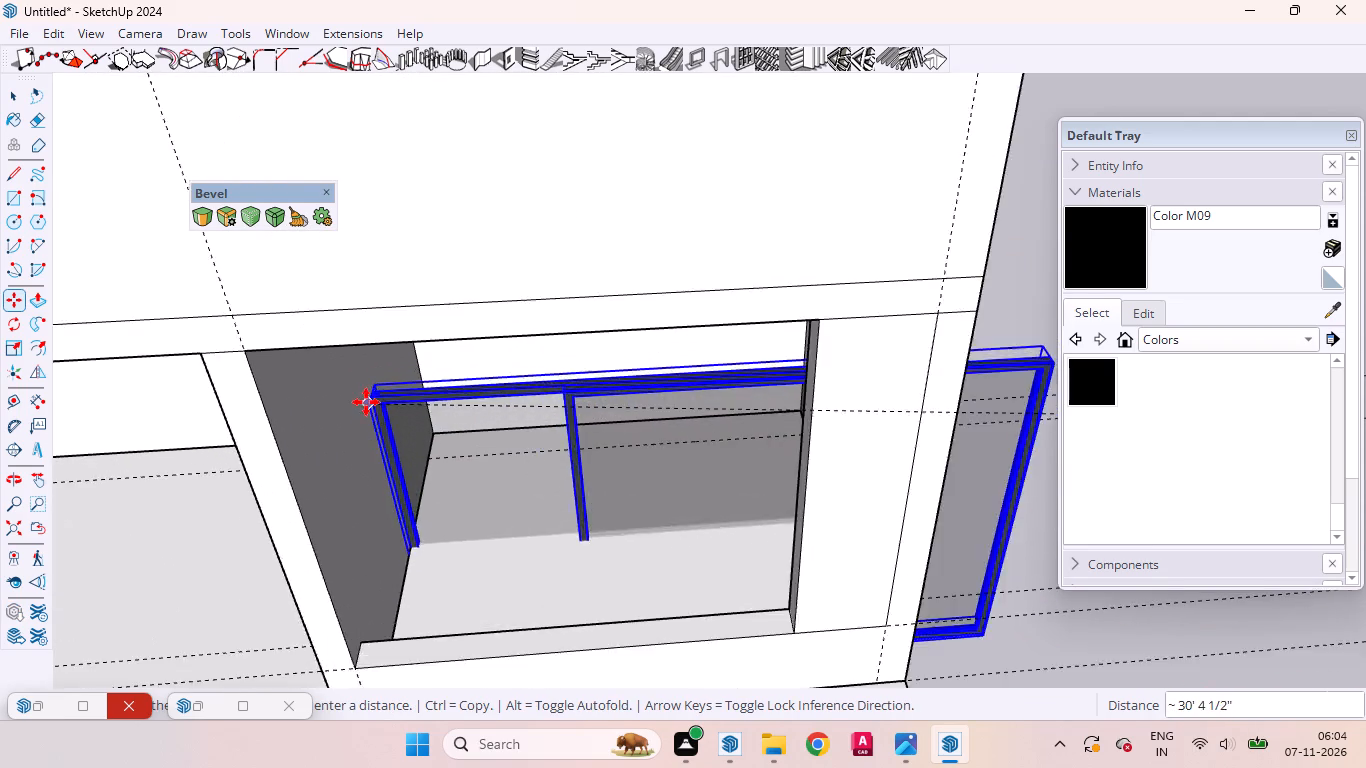
pyautogui.scroll(2, 366, 402)
pyautogui.scroll(-6, 425, 349)
pyautogui.moveTo(374, 382); pyautogui.dragTo(361, 238, button='middle')
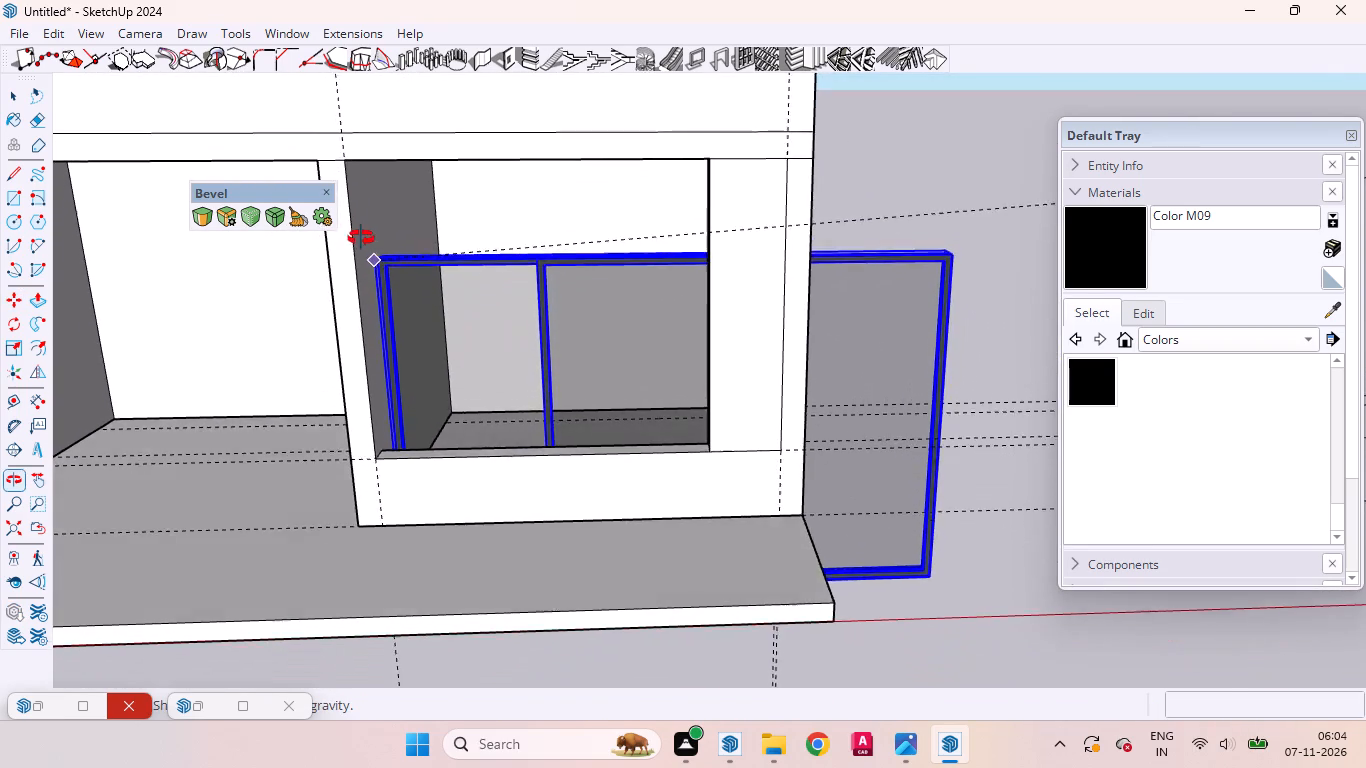
pyautogui.moveTo(361, 238); pyautogui.dragTo(362, 238, button='middle')
pyautogui.scroll(-5, 467, 265)
pyautogui.scroll(2, 399, 233)
pyautogui.scroll(-1, 399, 233)
pyautogui.scroll(13, 399, 233)
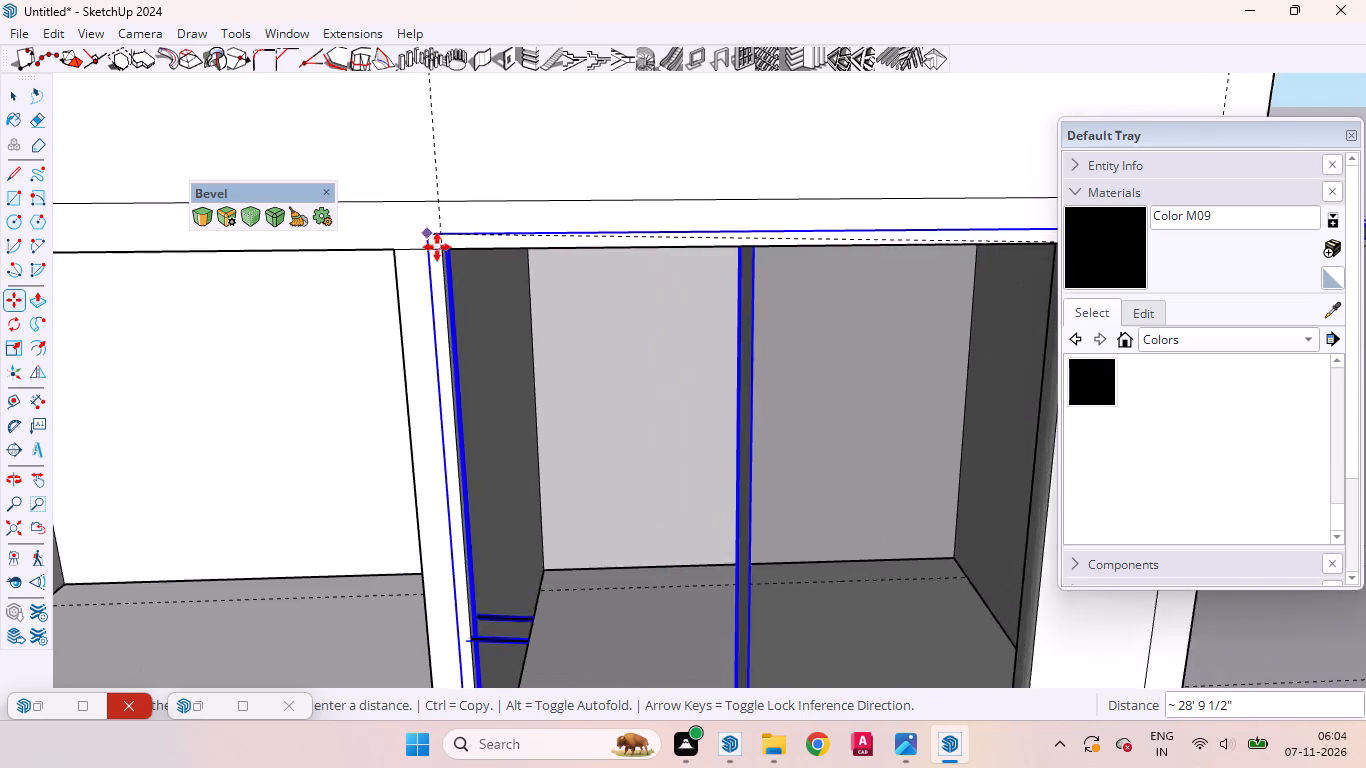
pyautogui.scroll(15, 437, 247)
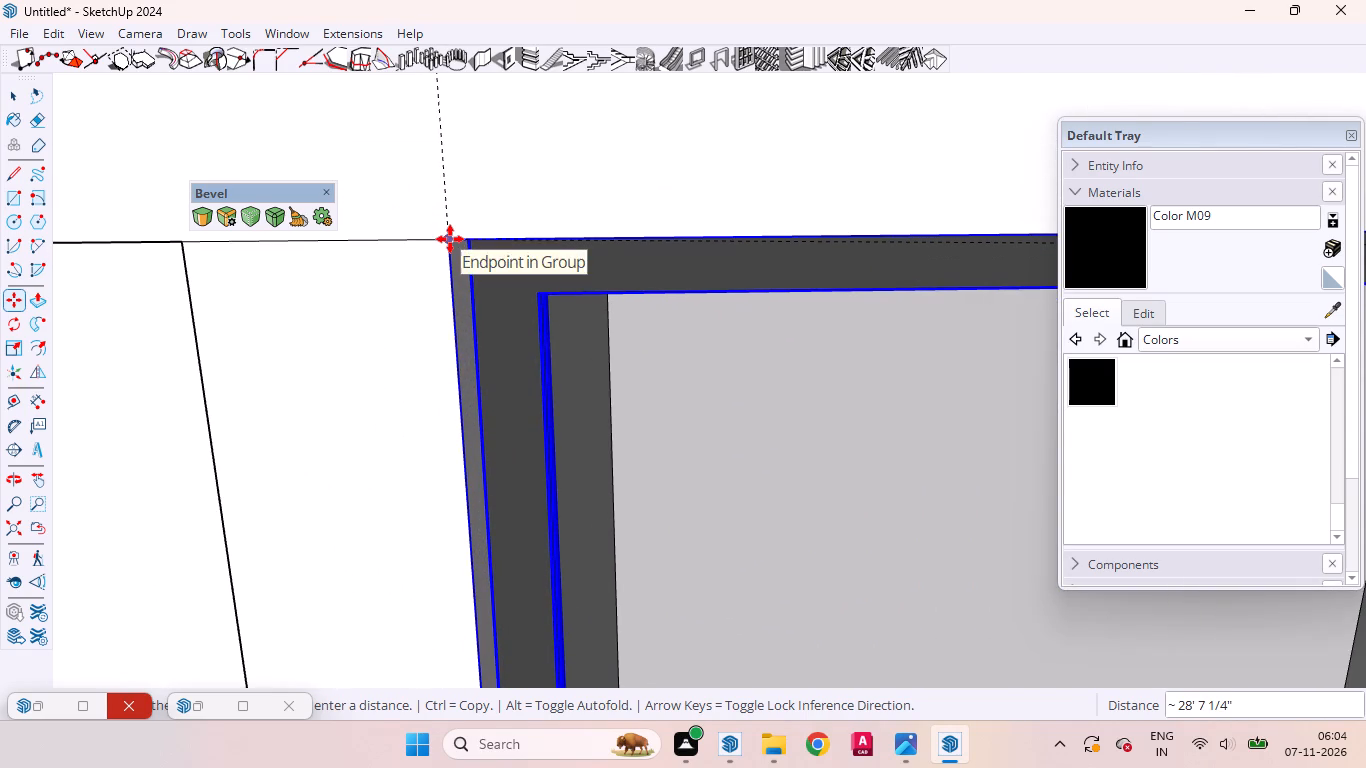
pyautogui.click(450, 239)
# Scale the sliding window down uniformly from its far lower corner so it lies within the narrowed opening.
pyautogui.moveTo(464, 284); pyautogui.dragTo(322, 166, button='middle')
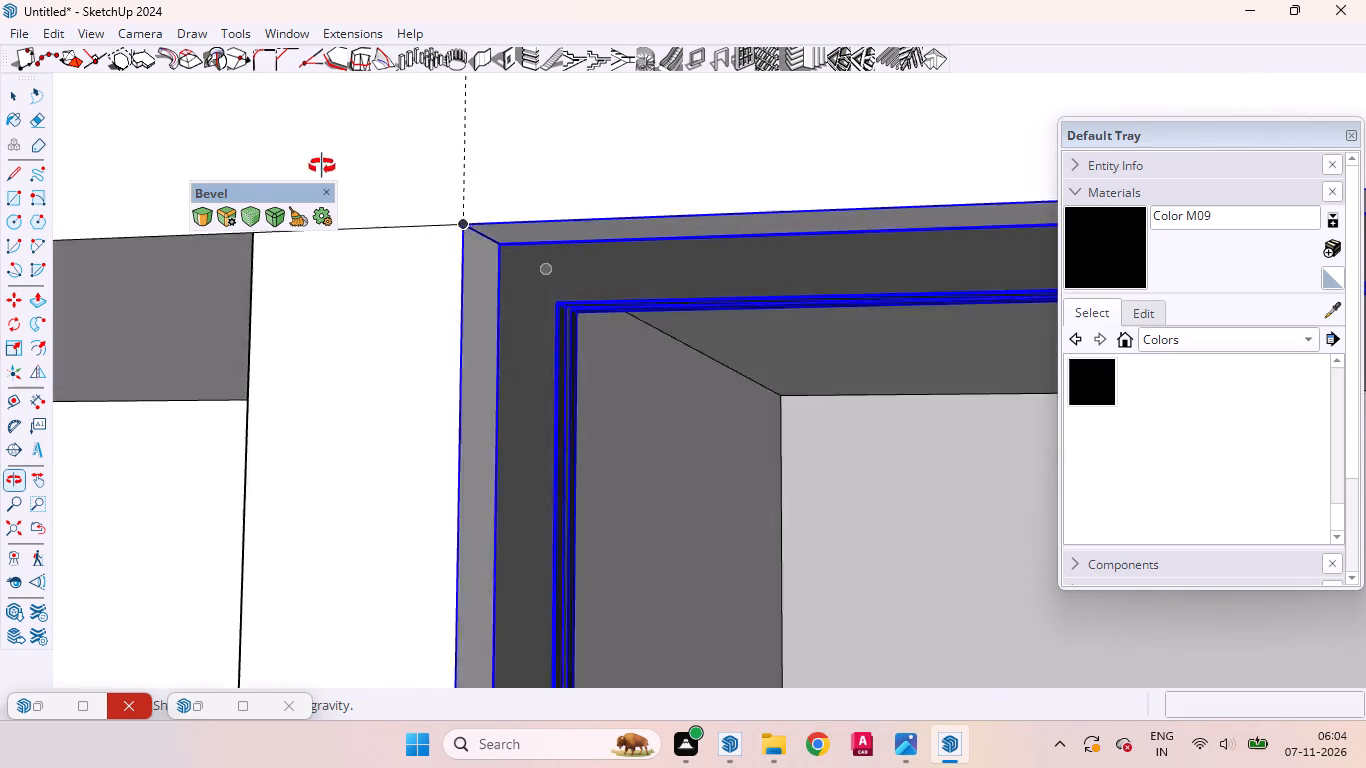
pyautogui.moveTo(322, 166); pyautogui.dragTo(226, 187, button='middle')
pyautogui.scroll(-3, 487, 300)
pyautogui.scroll(2, 492, 296)
pyautogui.scroll(-20, 493, 295)
pyautogui.scroll(-3, 493, 295)
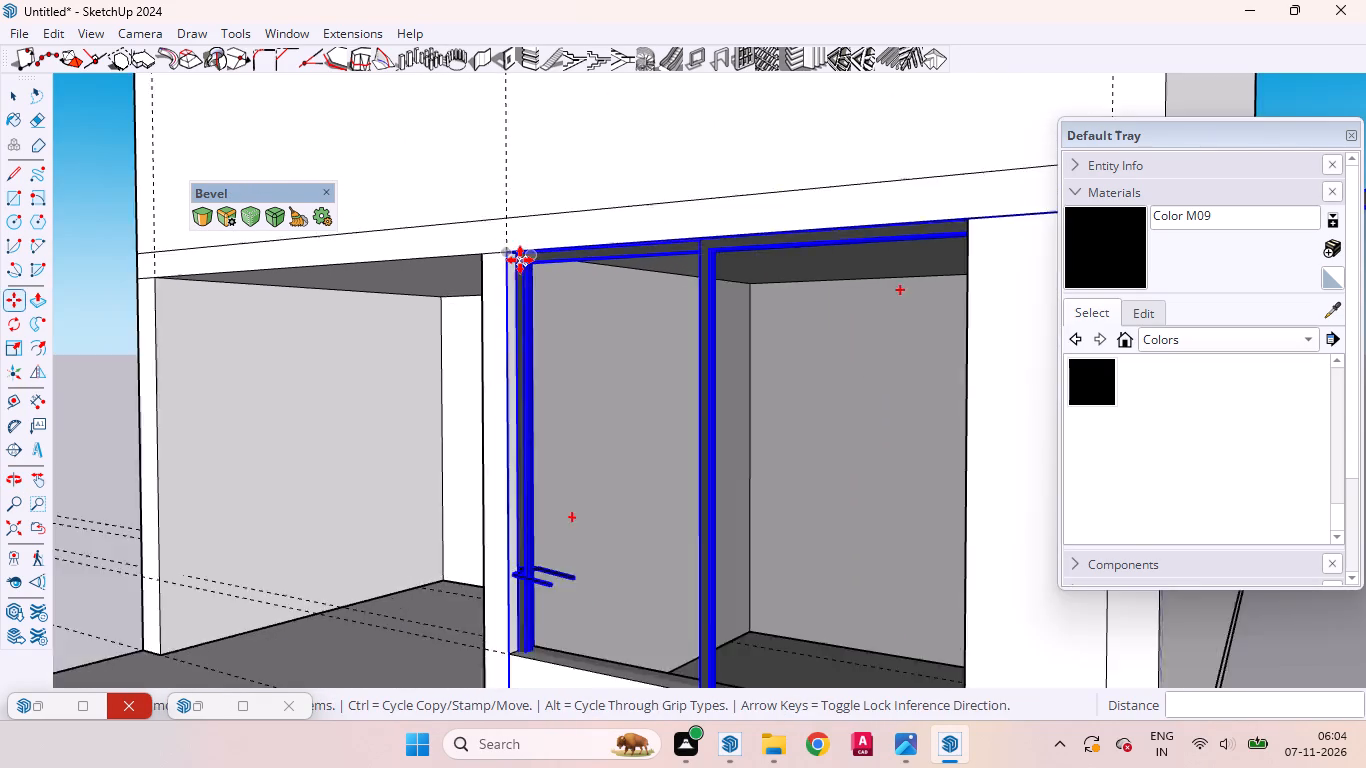
pyautogui.scroll(-10, 520, 260)
pyautogui.moveTo(515, 326); pyautogui.dragTo(870, 492, button='middle')
pyautogui.scroll(3, 928, 472)
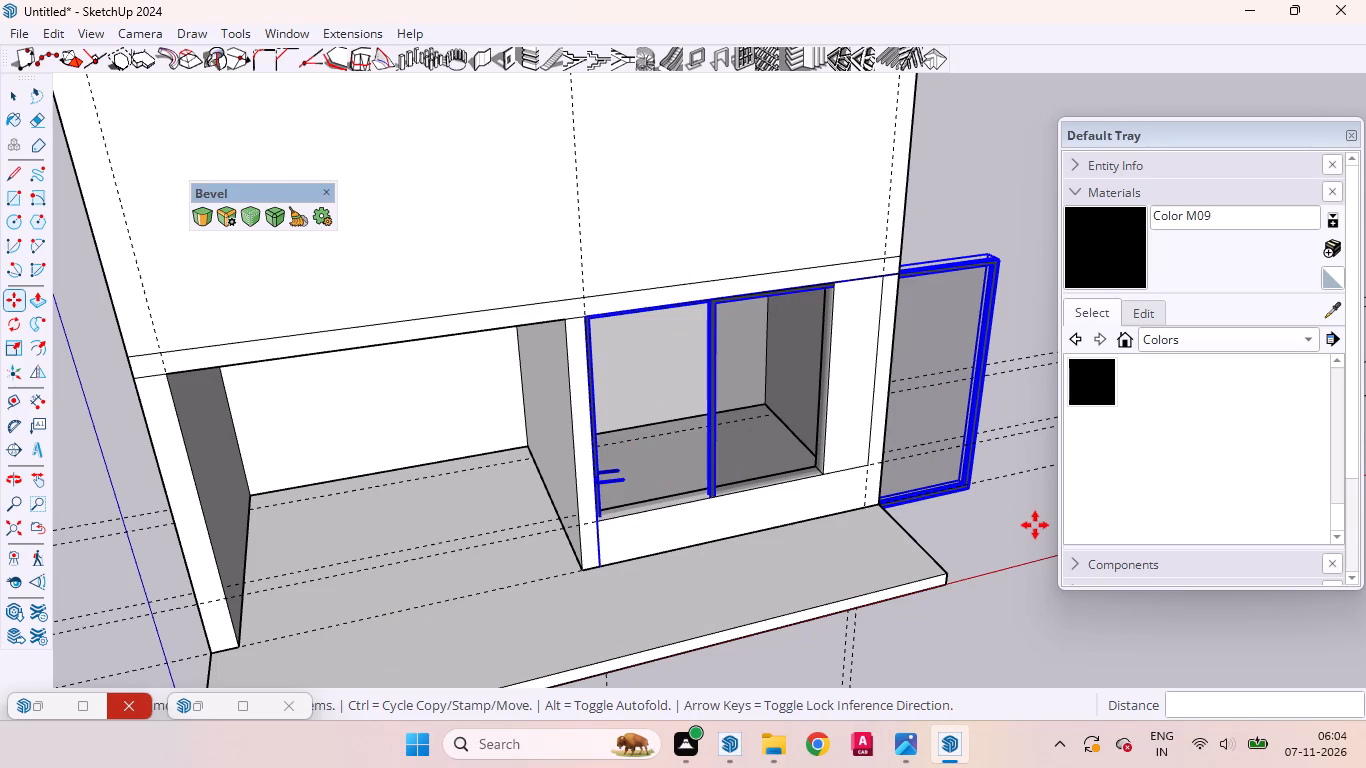
pyautogui.press('s')
pyautogui.moveTo(971, 490); pyautogui.dragTo(812, 462)
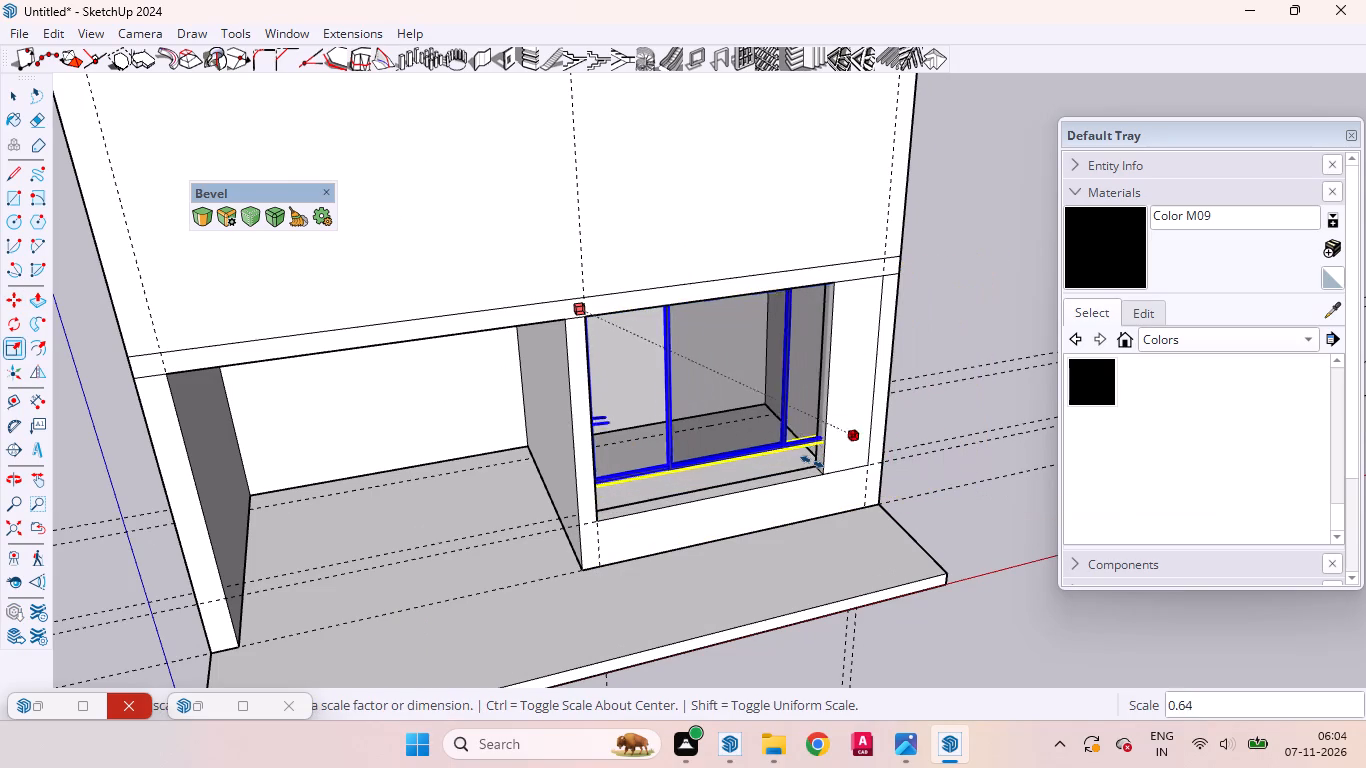
pyautogui.moveTo(812, 462); pyautogui.dragTo(796, 458)
# Scale the sliding window's width by about 1.05 along the red axis to meet the opening's outer side.
pyautogui.scroll(2, 824, 369)
pyautogui.scroll(-1, 824, 365)
pyautogui.scroll(2, 824, 363)
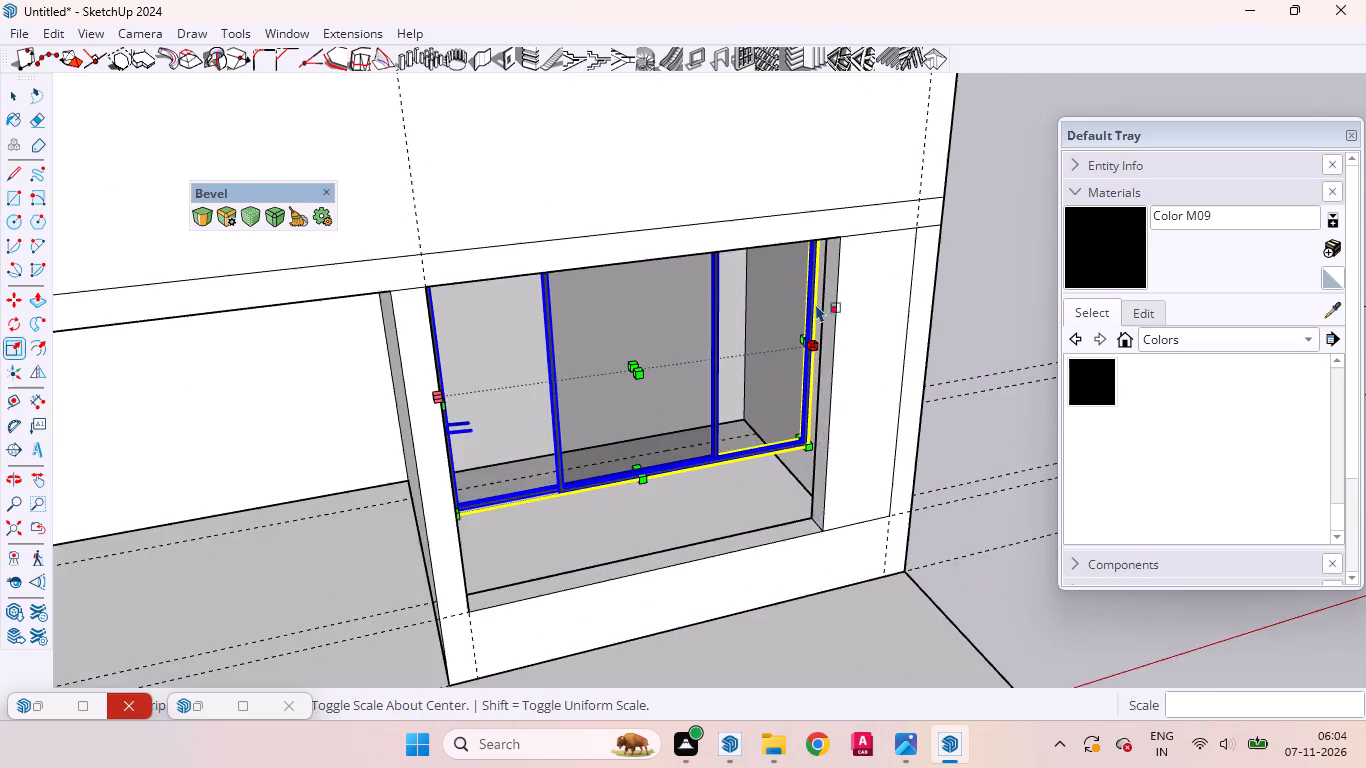
pyautogui.scroll(8, 816, 304)
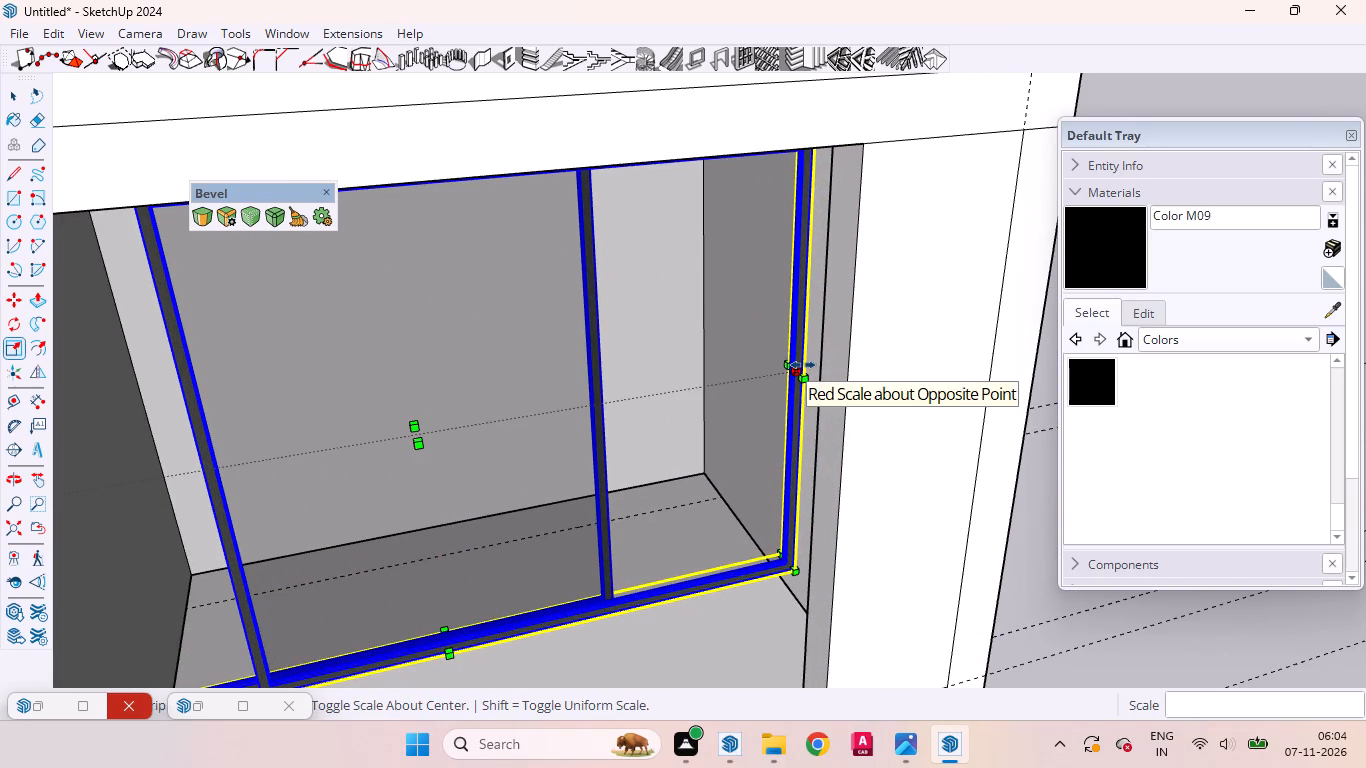
pyautogui.click(803, 365)
pyautogui.click(839, 350)
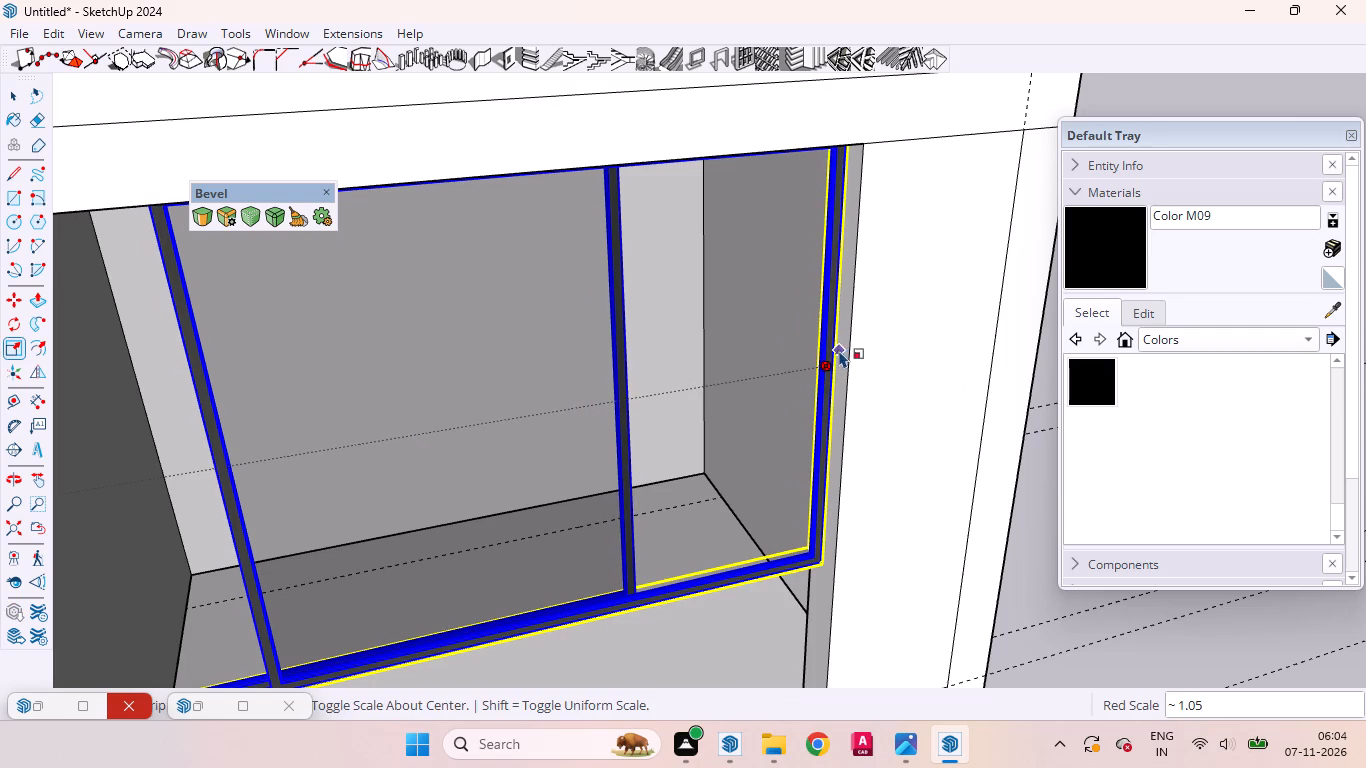
# Scale the sliding window's height by about 1.45 along the blue axis, extending it down to the opening's sill.
pyautogui.scroll(-2, 806, 369)
pyautogui.scroll(3, 811, 363)
pyautogui.scroll(-8, 814, 359)
pyautogui.moveTo(646, 476); pyautogui.dragTo(633, 276, button='middle')
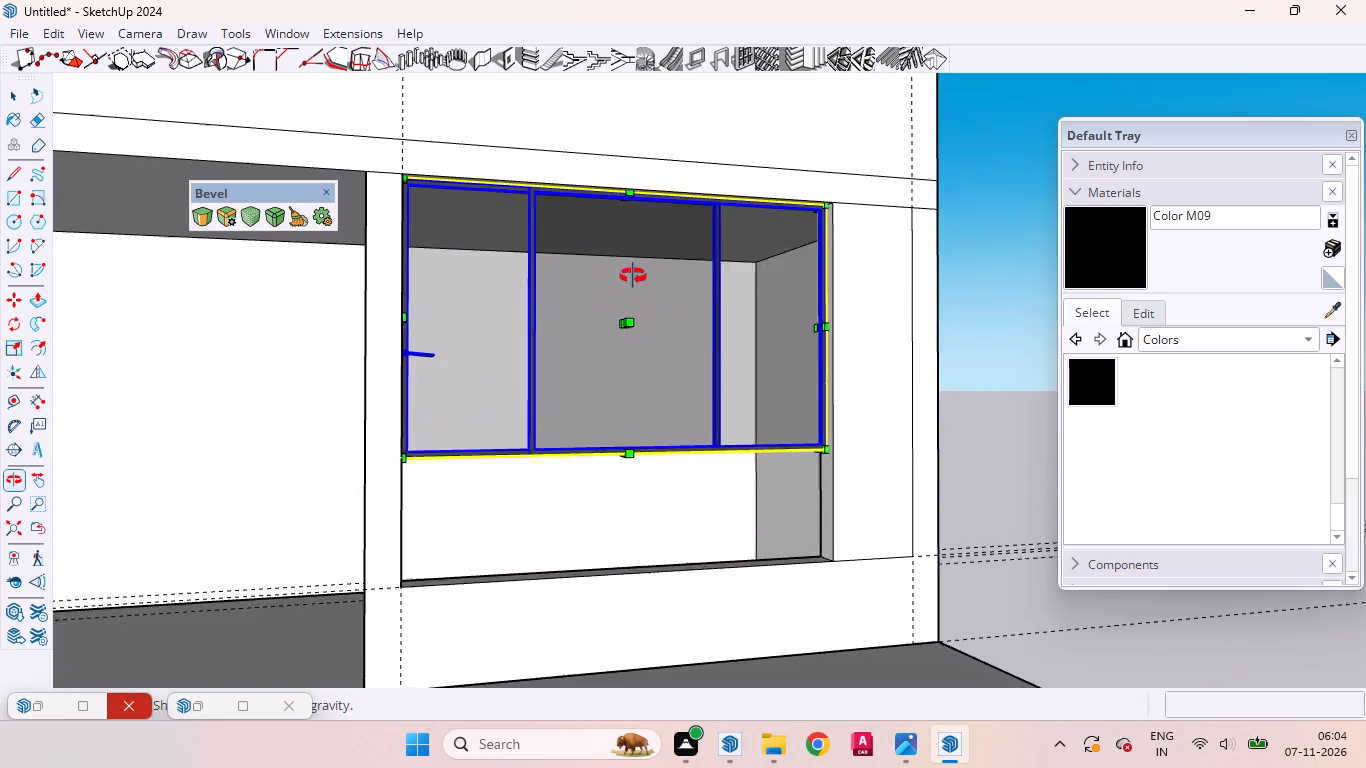
pyautogui.moveTo(633, 276); pyautogui.dragTo(633, 275, button='middle')
pyautogui.scroll(8, 627, 436)
pyautogui.click(629, 439)
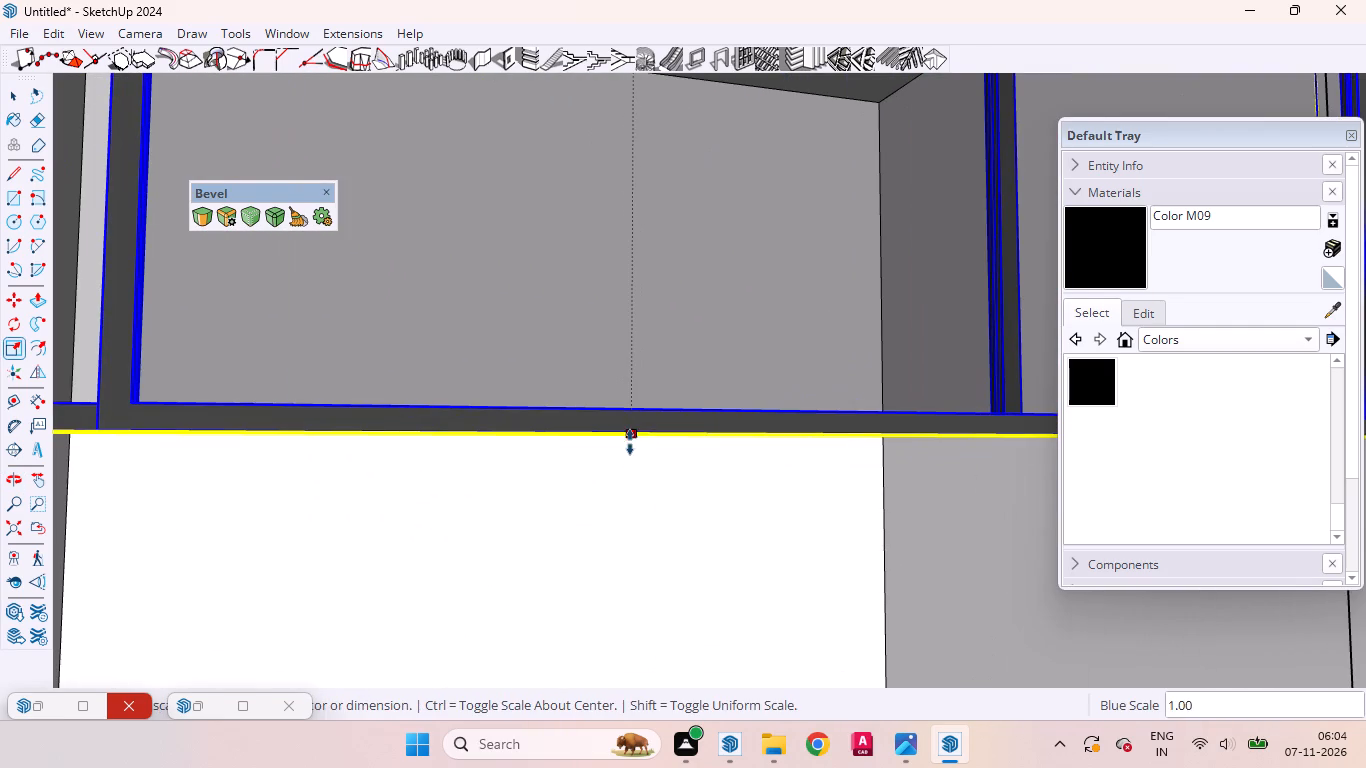
pyautogui.scroll(-14, 624, 502)
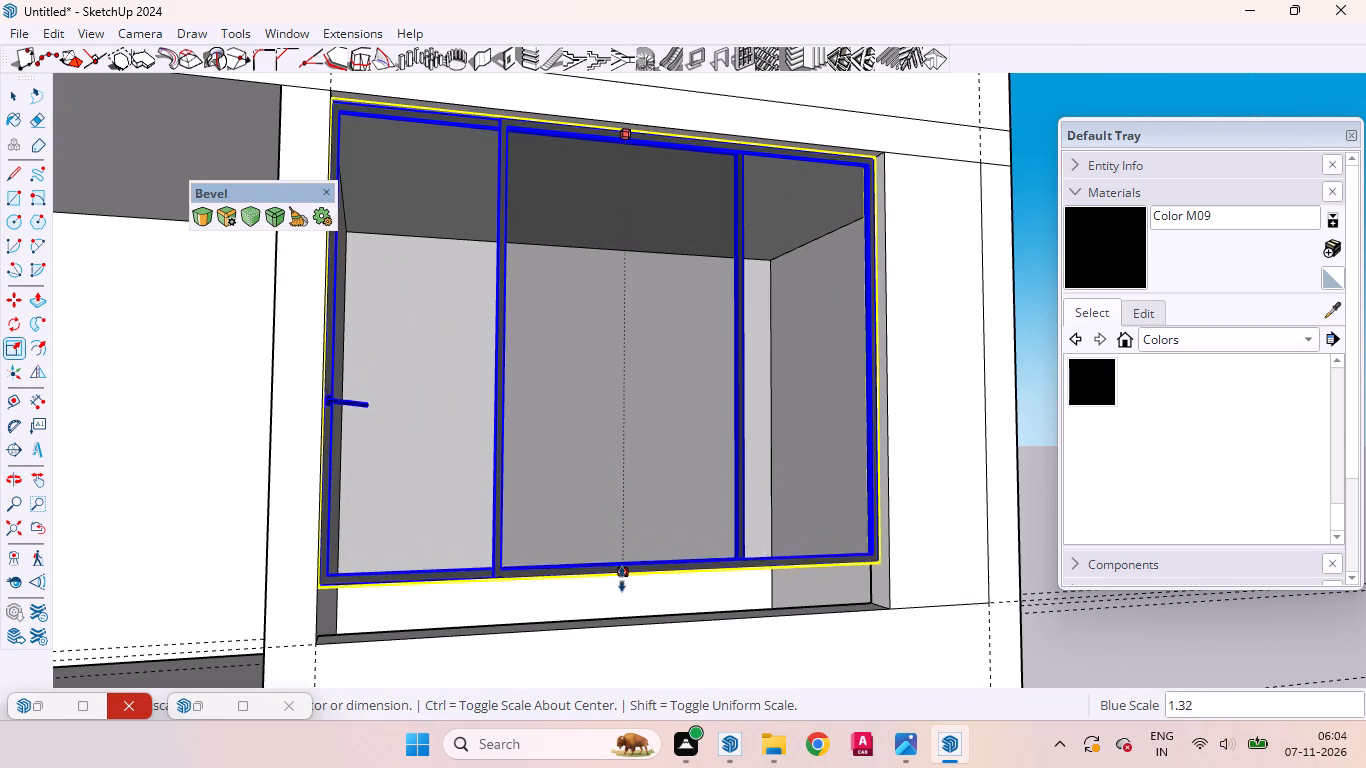
pyautogui.click(626, 620)
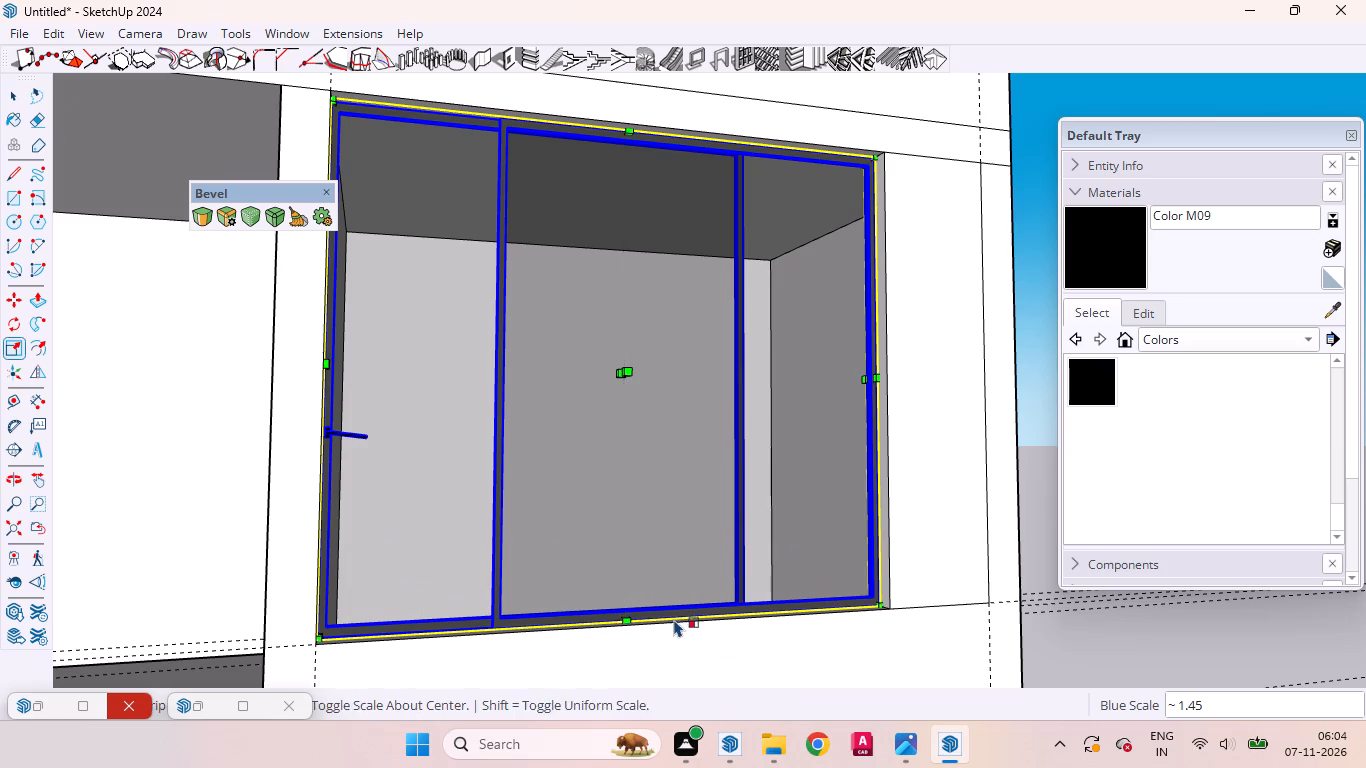
pyautogui.moveTo(670, 629); pyautogui.dragTo(300, 767, button='middle')
pyautogui.scroll(-10, 506, 480)
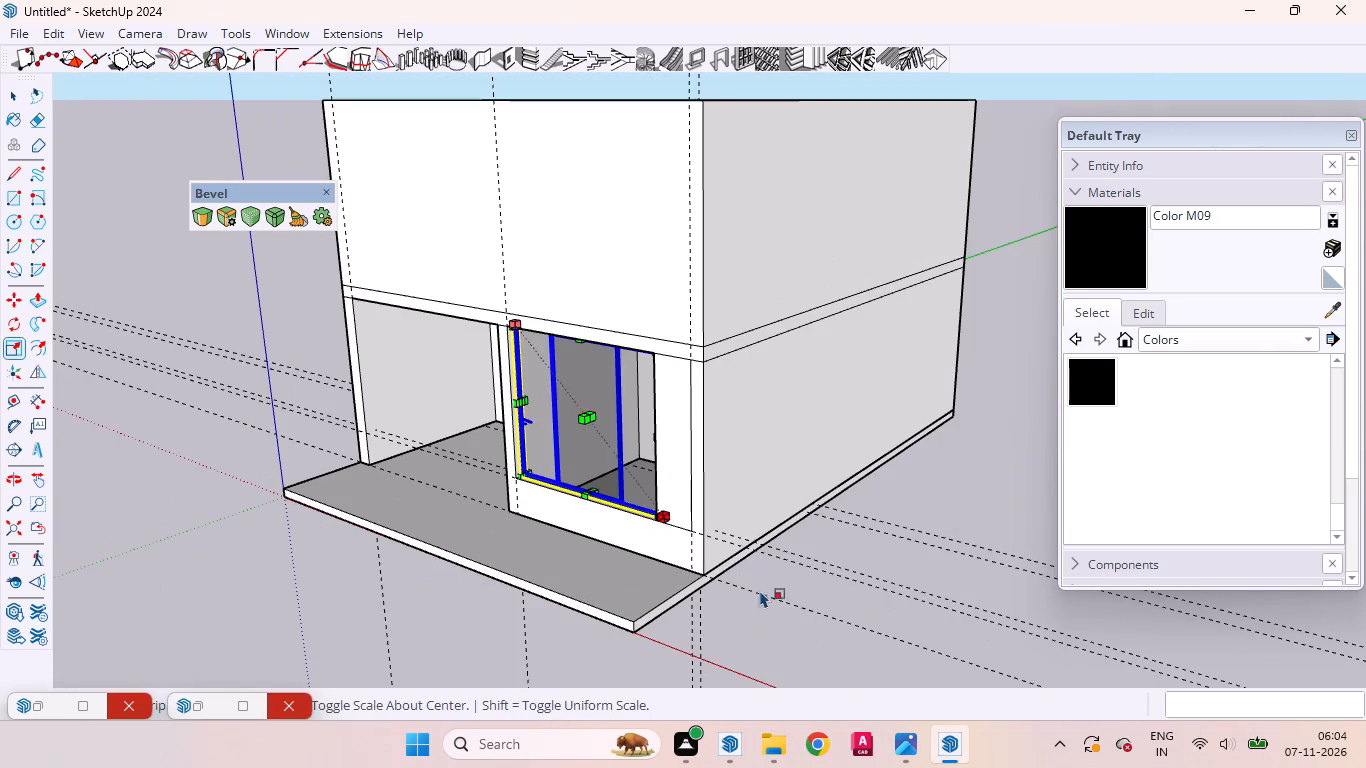
# Move the sliding window about 2 1/2" through the wall thickness toward the opening's front face.
pyautogui.press('space')
pyautogui.click(774, 625)
pyautogui.scroll(9, 506, 467)
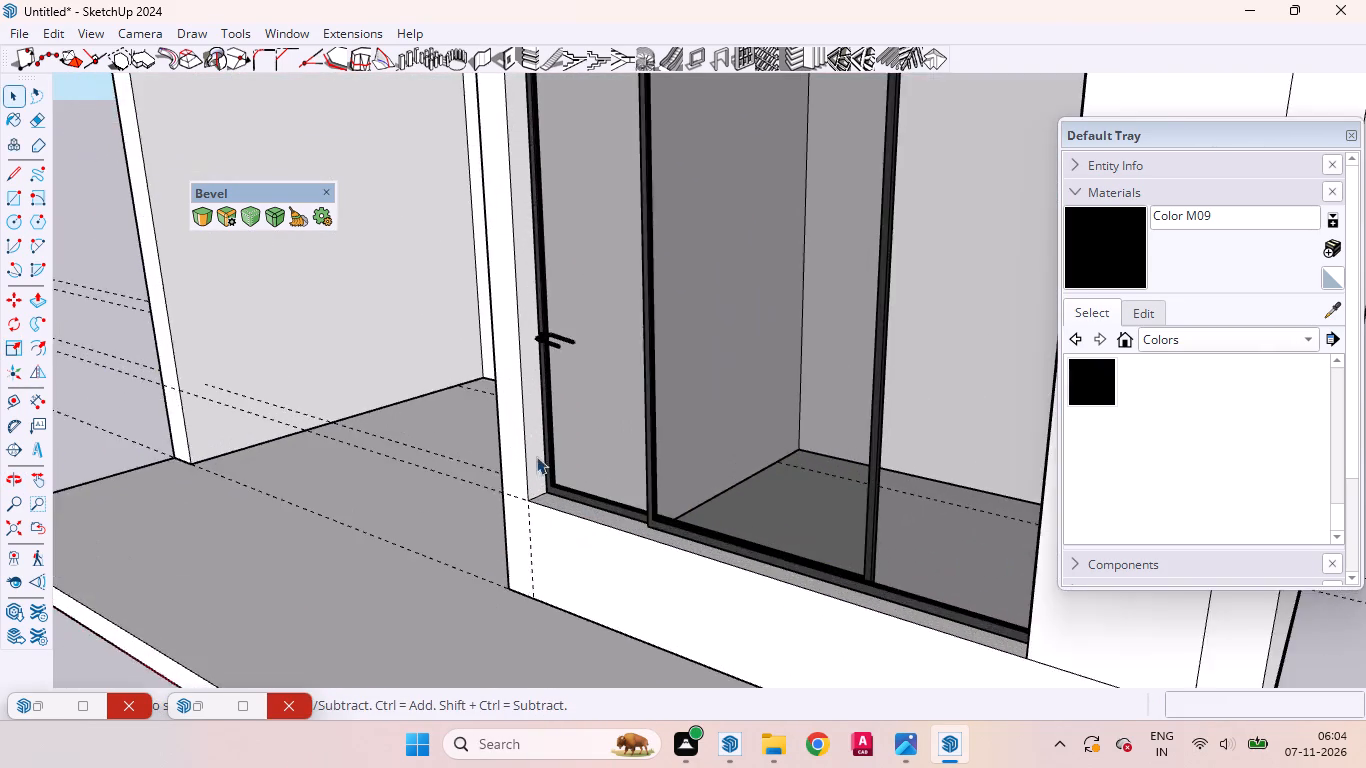
pyautogui.scroll(6, 536, 456)
pyautogui.moveTo(585, 503); pyautogui.dragTo(452, 593, button='middle')
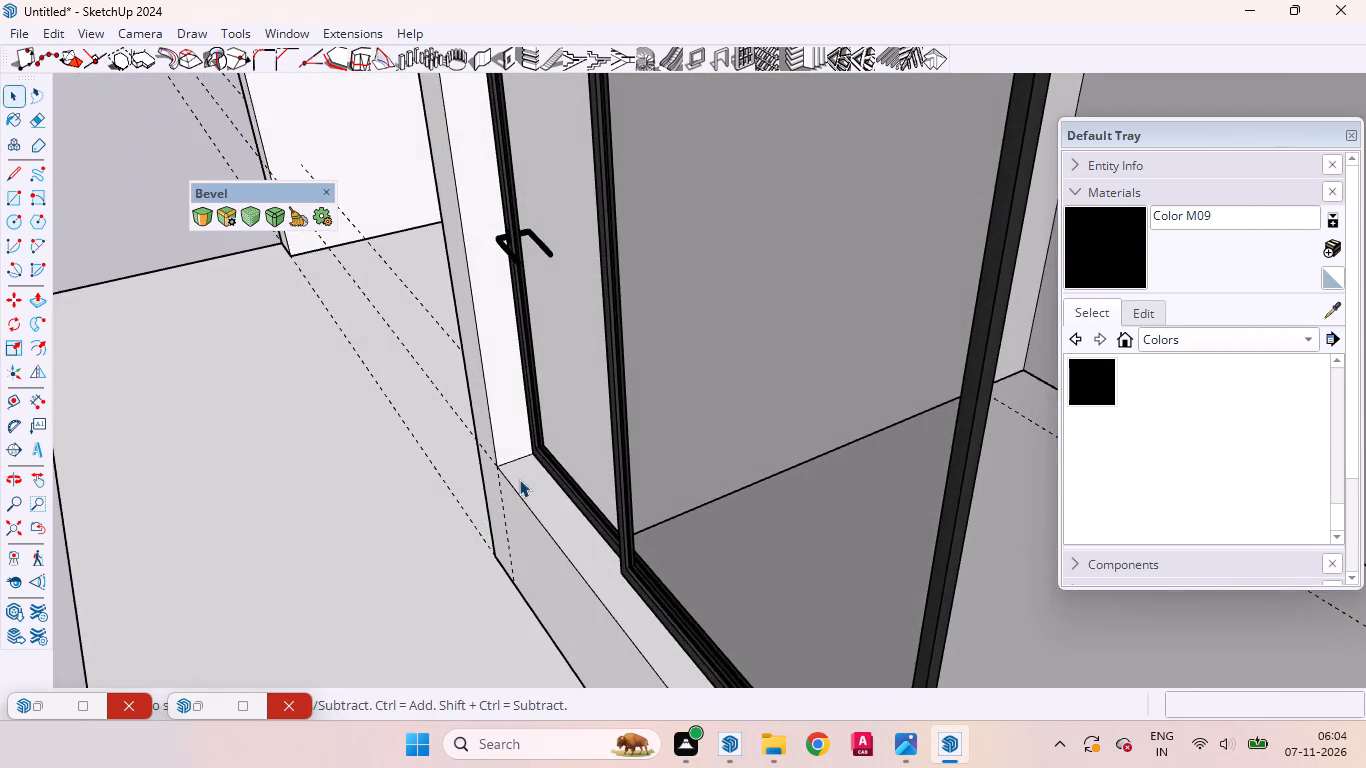
pyautogui.scroll(4, 536, 412)
pyautogui.click(536, 404)
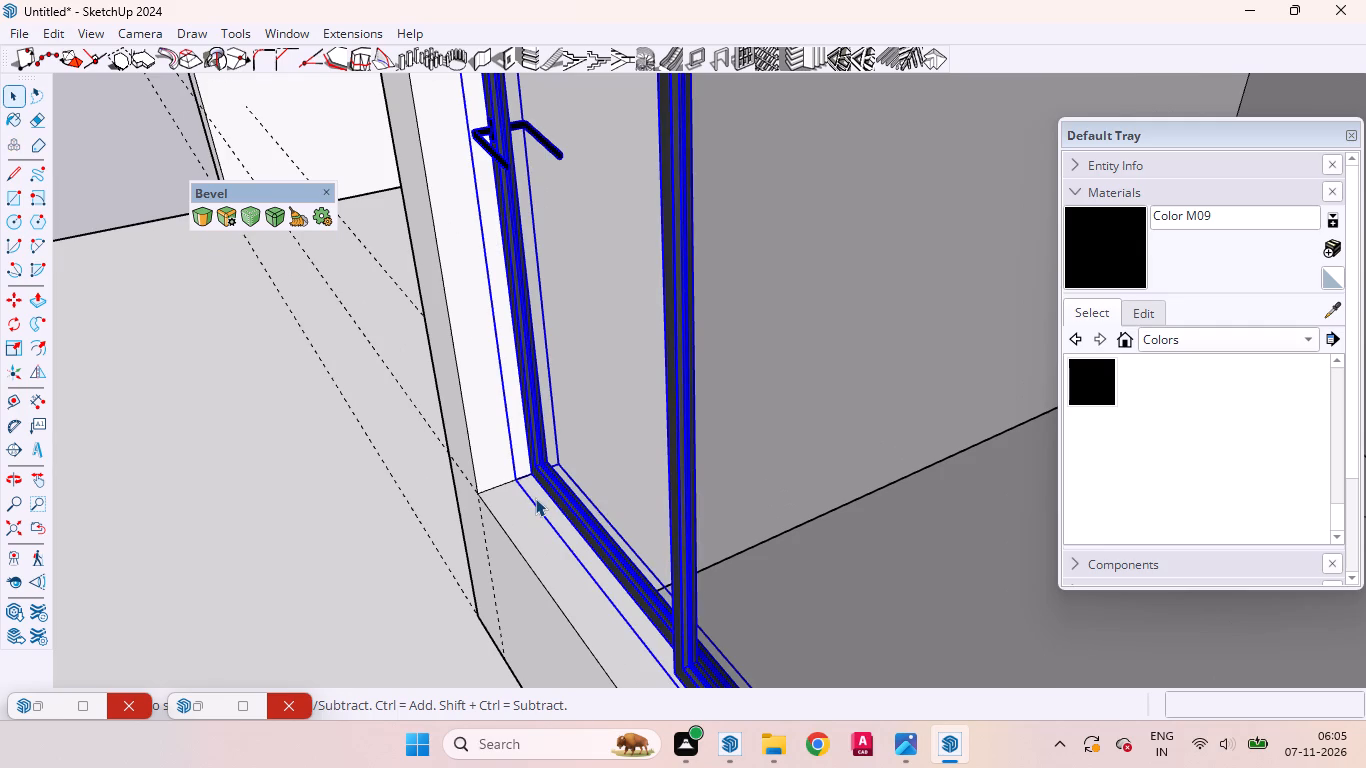
pyautogui.press('n')
pyautogui.press('m')
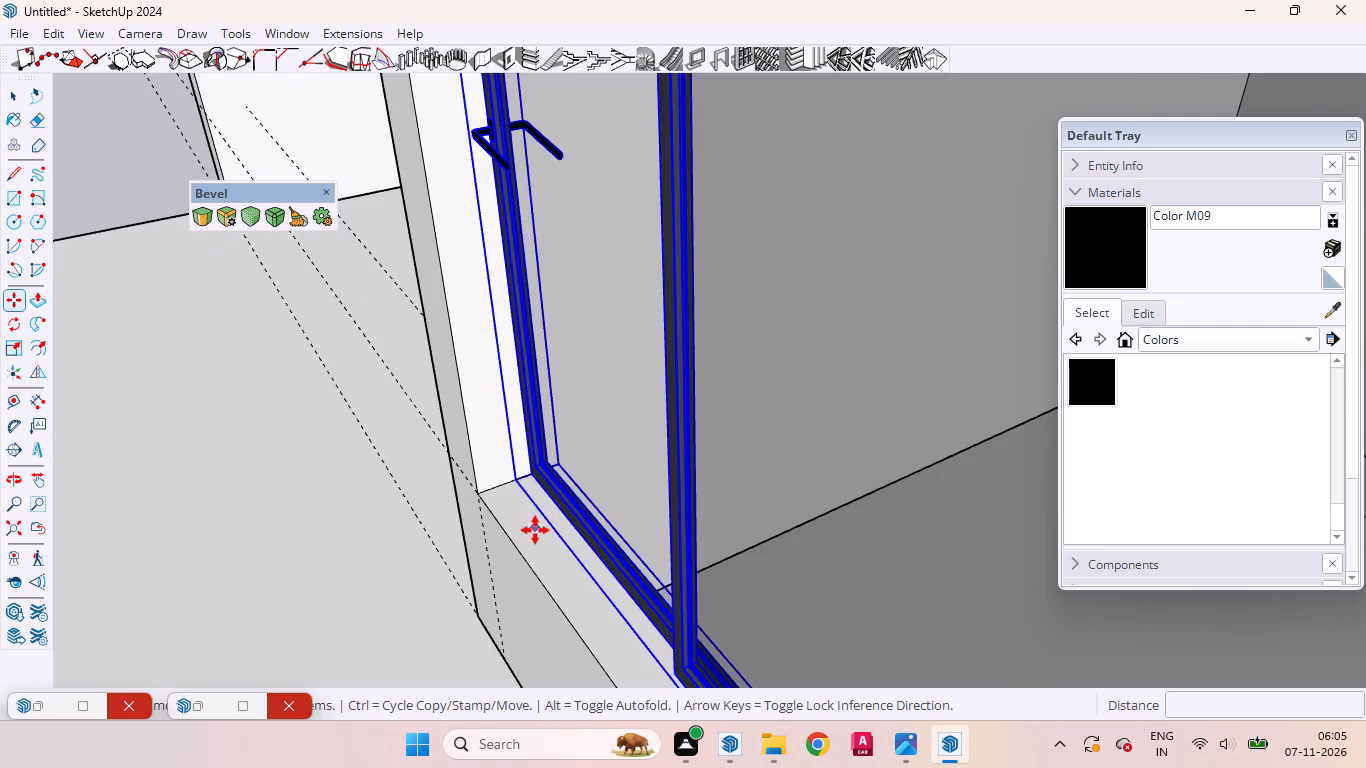
pyautogui.click(535, 530)
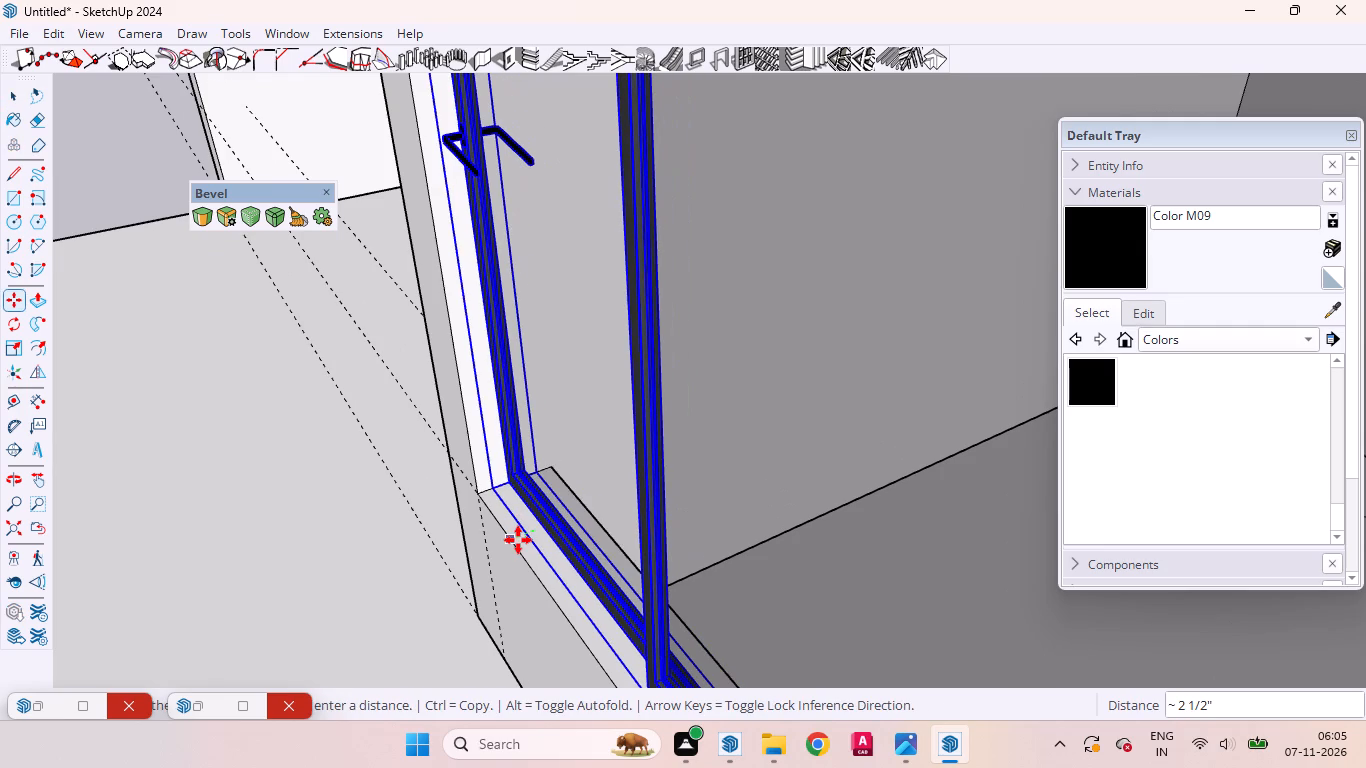
pyautogui.click(518, 540)
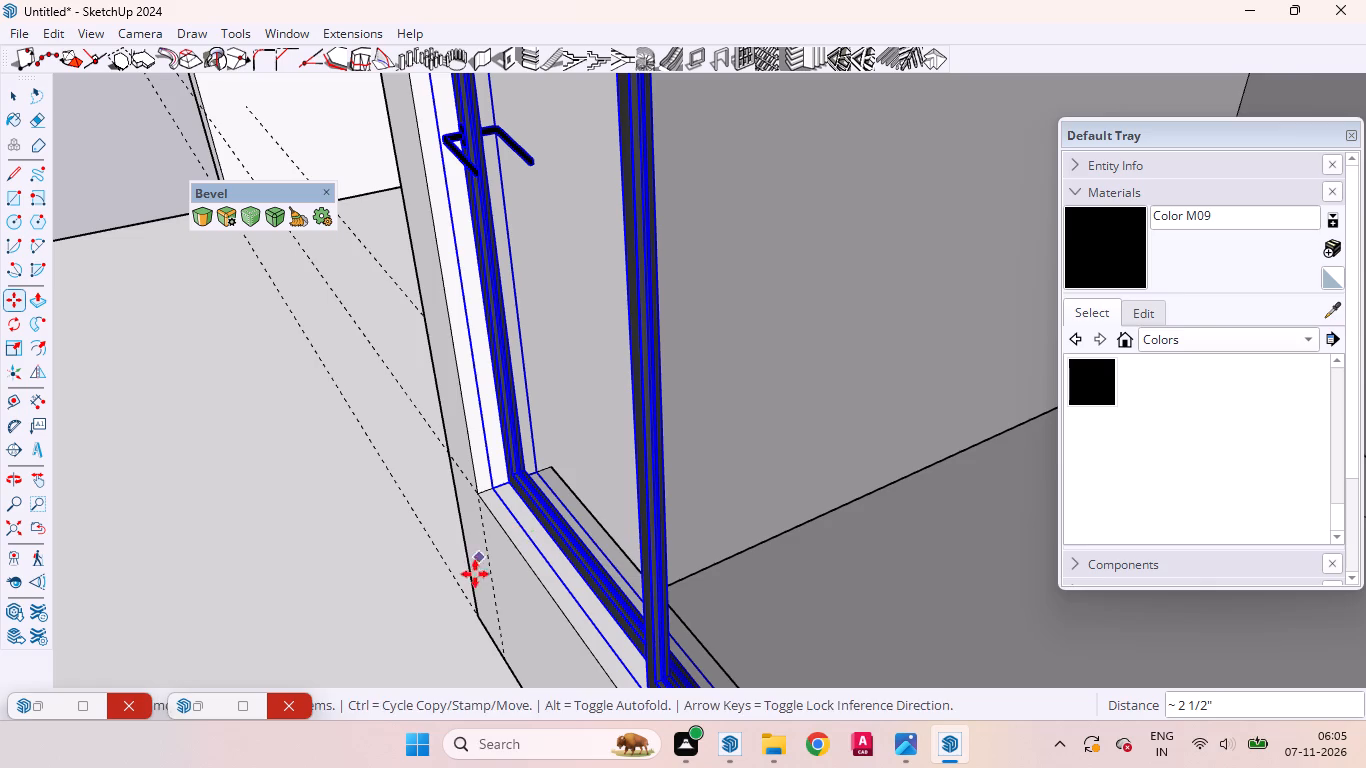
pyautogui.scroll(1, 508, 574)
pyautogui.moveTo(509, 574); pyautogui.dragTo(841, 485, button='middle')
pyautogui.scroll(-4, 812, 462)
pyautogui.scroll(1, 766, 442)
pyautogui.scroll(-20, 763, 442)
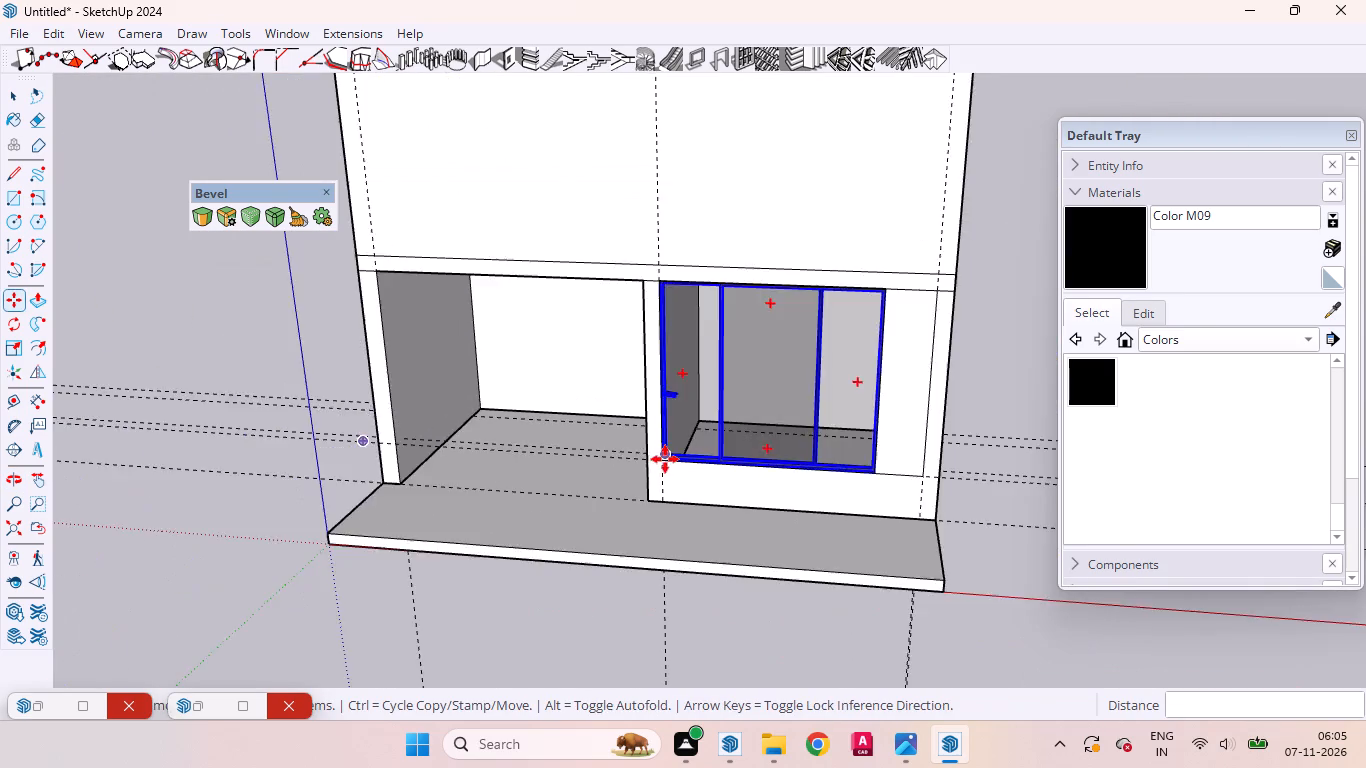
pyautogui.scroll(-3, 665, 459)
pyautogui.press('space')
pyautogui.click(890, 600)
# Inside the sliding window, scale the wide sliding panel's width to about 0.90 along the red axis from its handle-side edge.
pyautogui.moveTo(752, 455); pyautogui.dragTo(761, 431, button='middle')
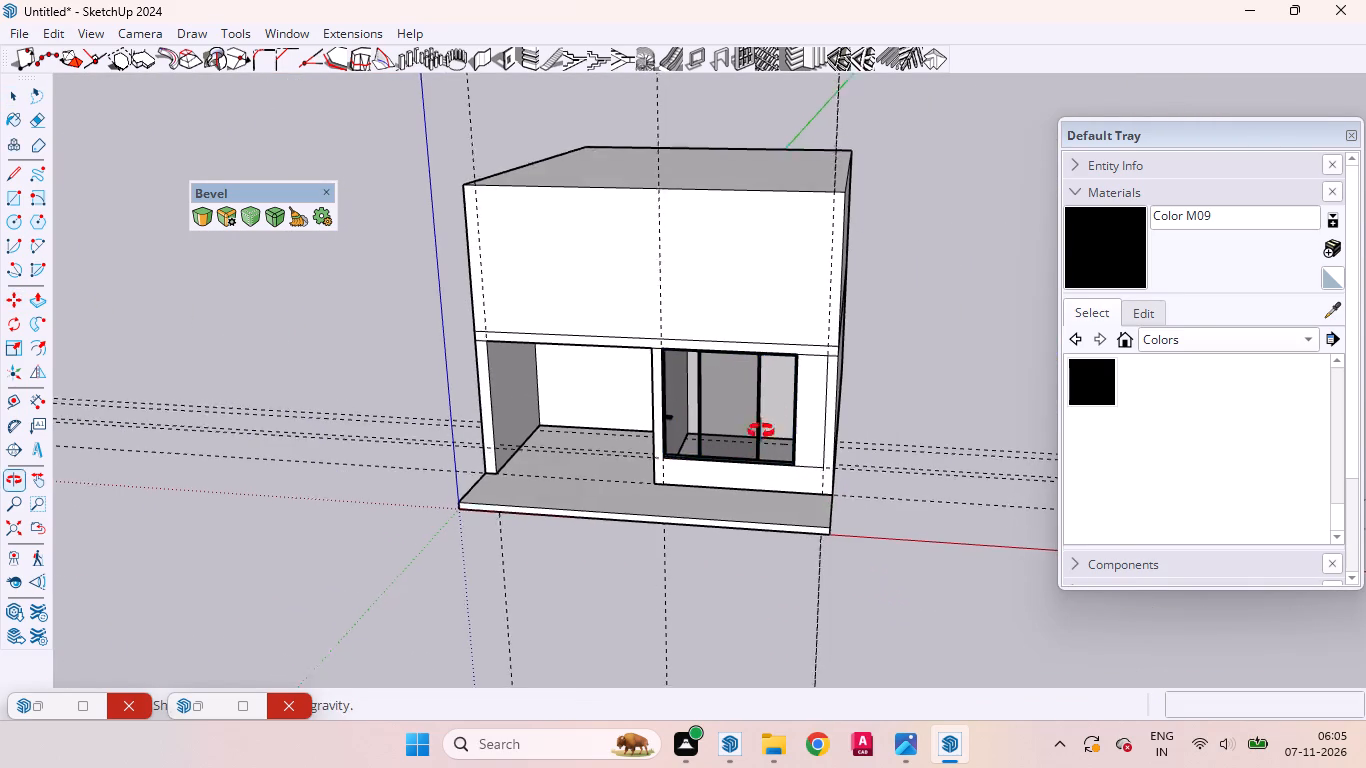
pyautogui.moveTo(761, 431); pyautogui.dragTo(787, 382, button='middle')
pyautogui.click(733, 369)
pyautogui.tripleClick(733, 372)
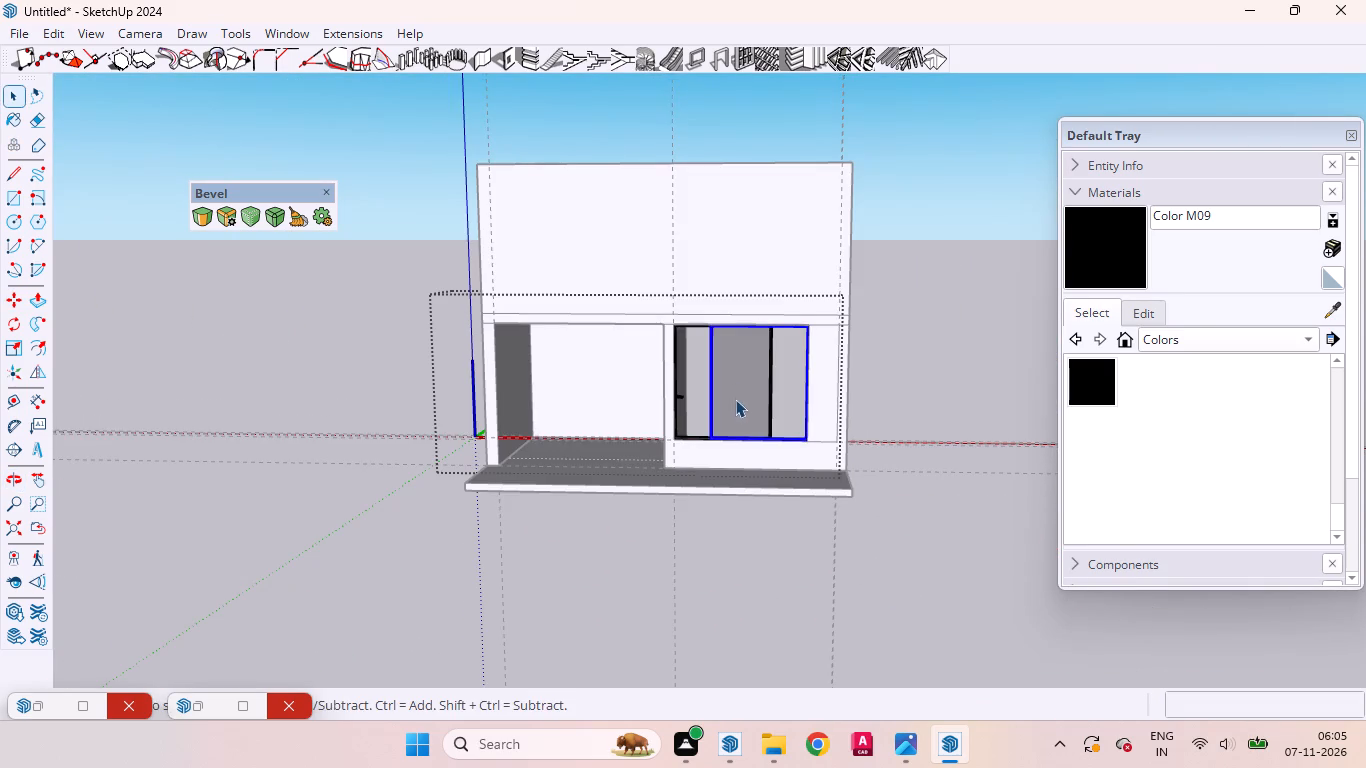
pyautogui.moveTo(741, 409); pyautogui.dragTo(749, 426, button='middle')
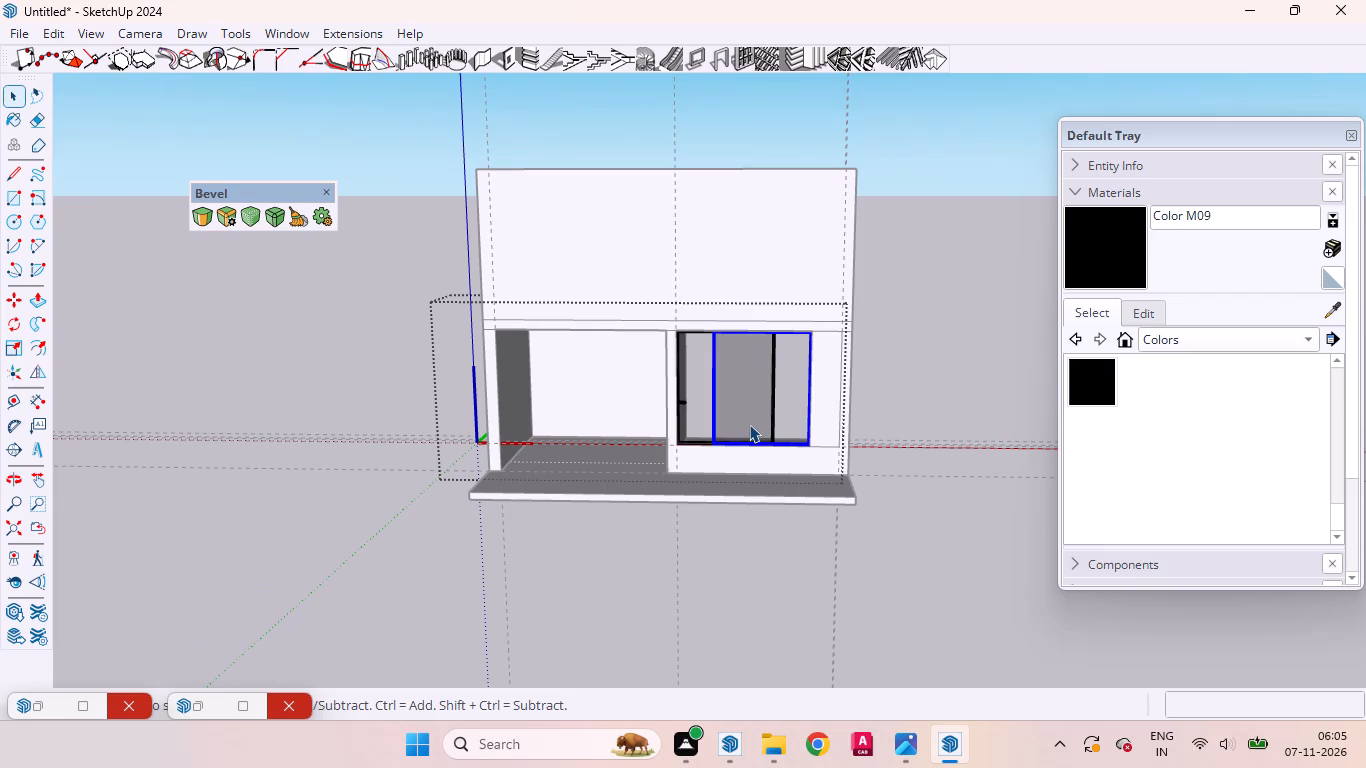
pyautogui.press('s')
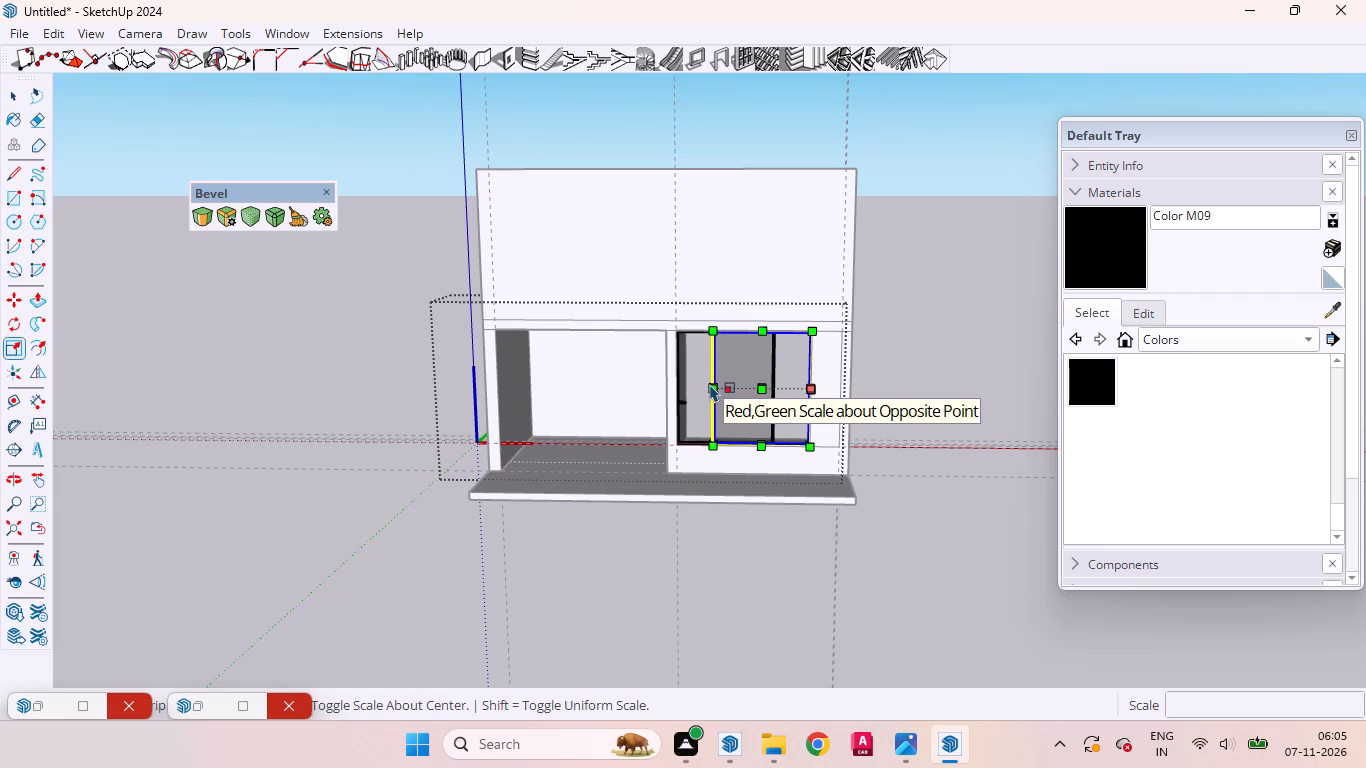
pyautogui.scroll(8, 707, 380)
pyautogui.moveTo(713, 405); pyautogui.dragTo(770, 409, button='middle')
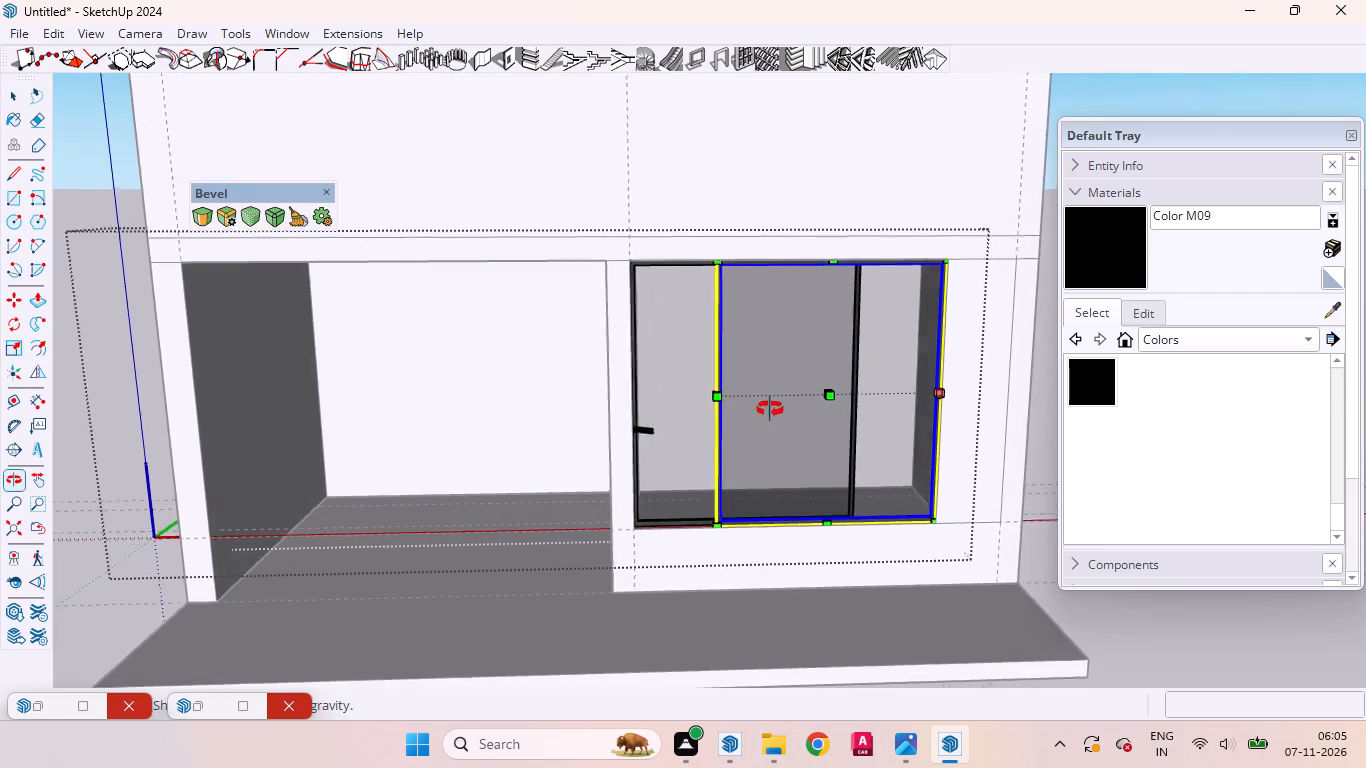
pyautogui.moveTo(770, 409); pyautogui.dragTo(783, 415, button='middle')
pyautogui.scroll(1, 713, 391)
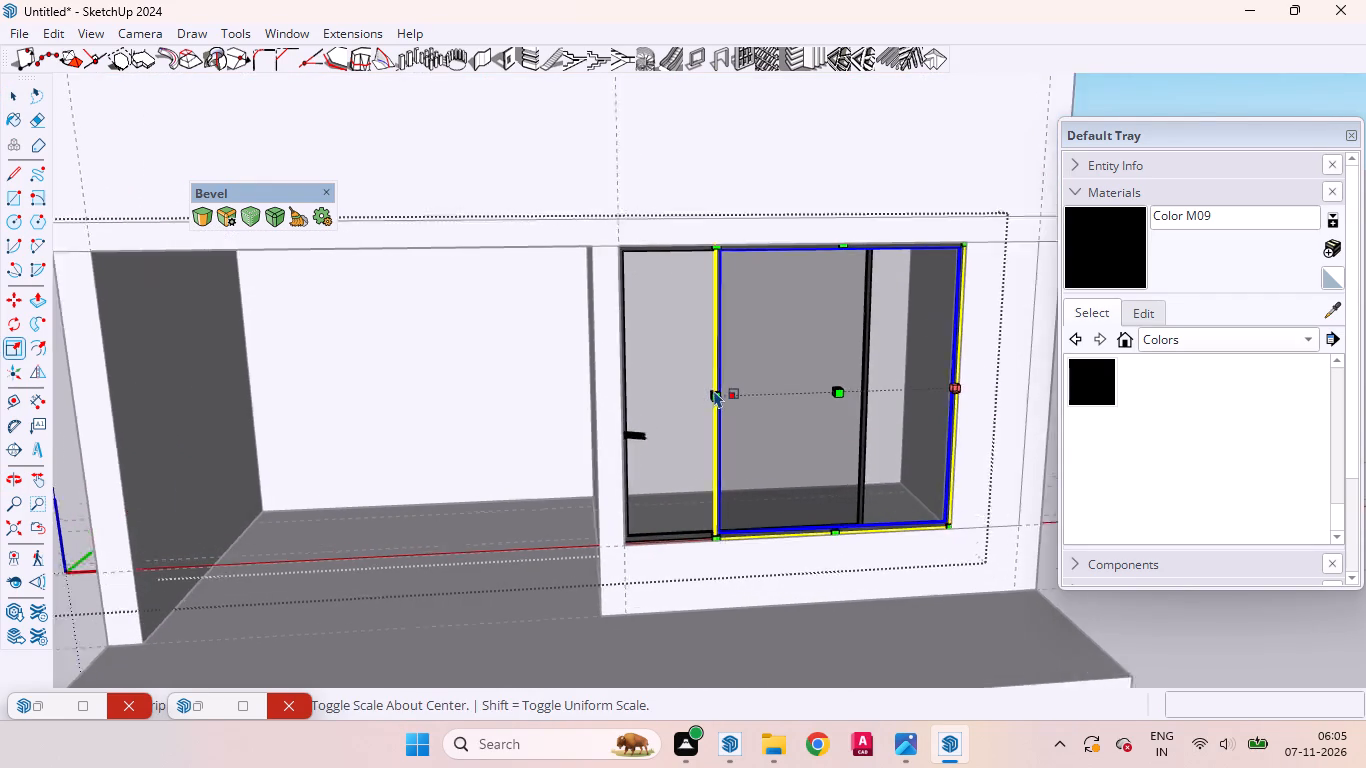
pyautogui.scroll(13, 714, 390)
pyautogui.moveTo(706, 417); pyautogui.dragTo(788, 428, button='middle')
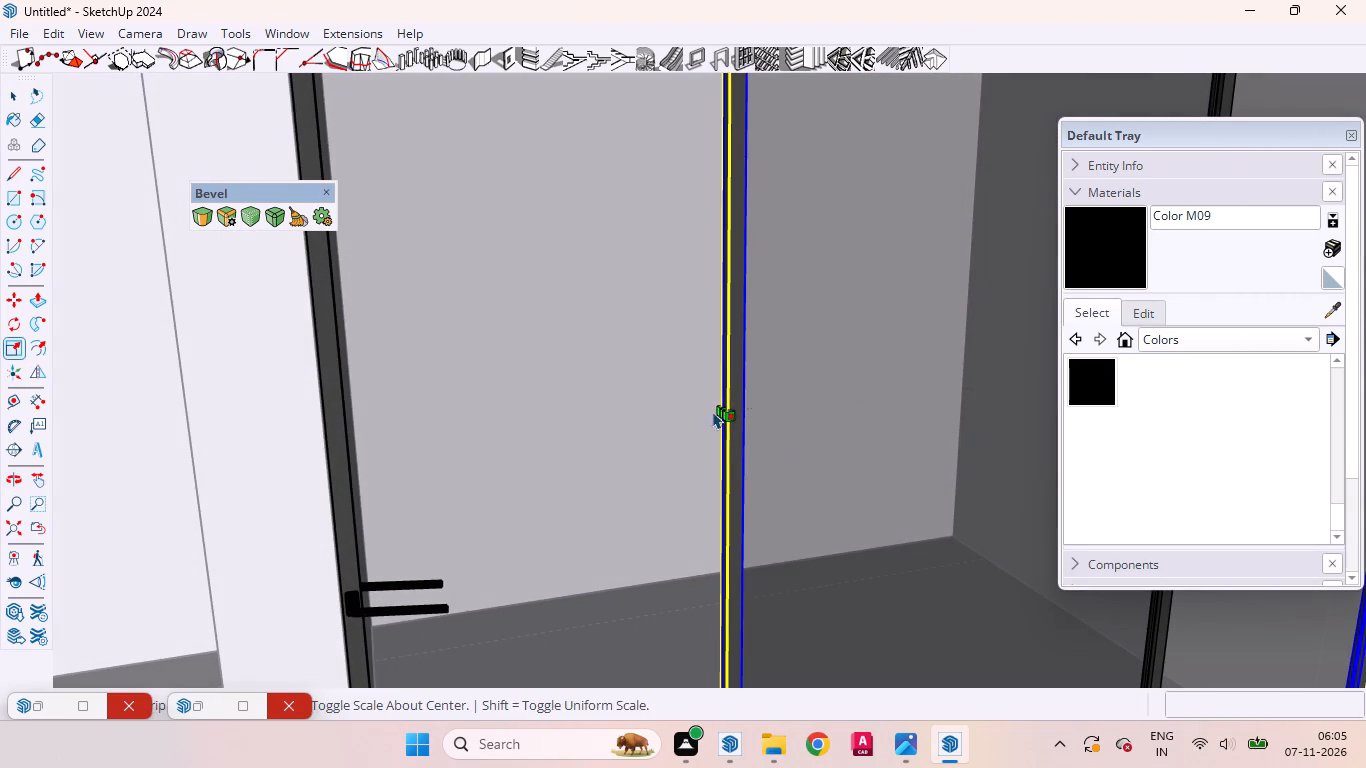
pyautogui.click(717, 412)
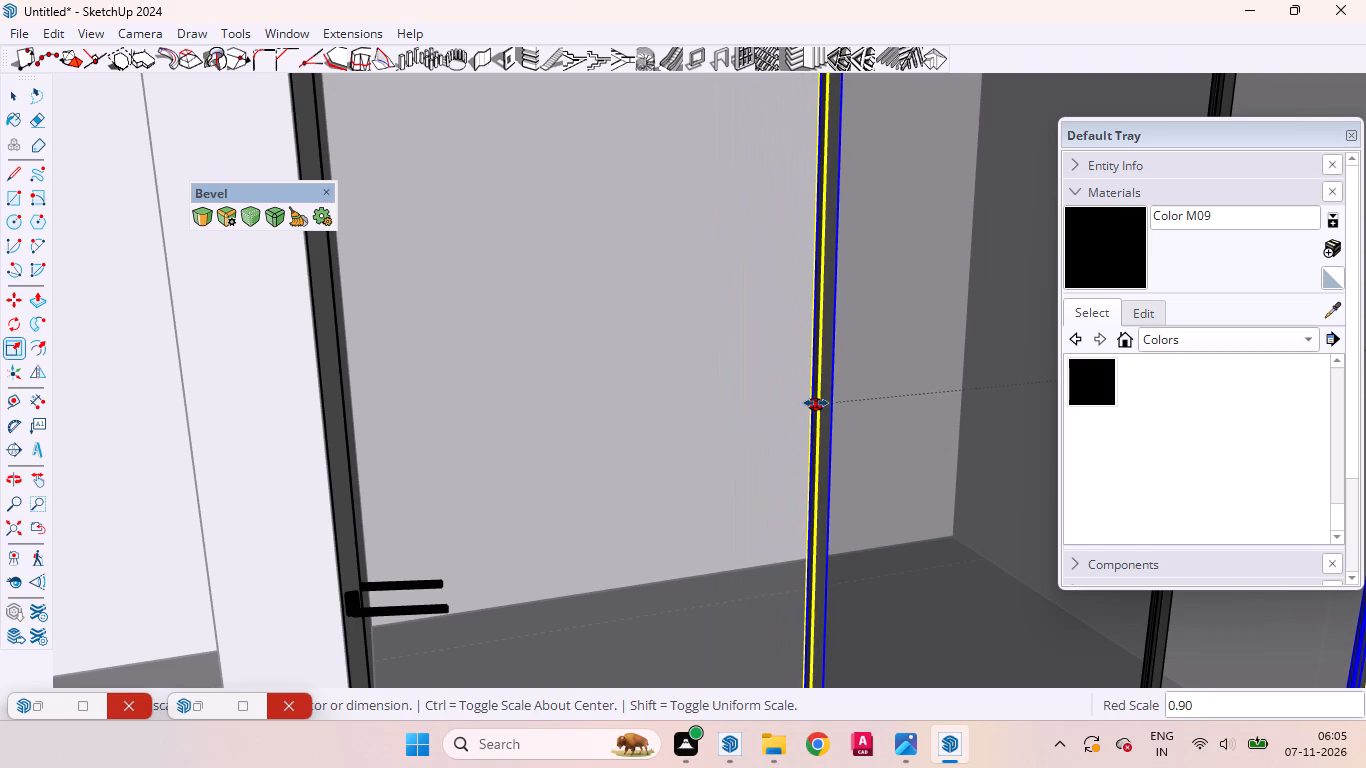
pyautogui.click(816, 403)
pyautogui.press('space')
pyautogui.scroll(-15, 686, 423)
pyautogui.scroll(1, 683, 378)
pyautogui.scroll(-1, 683, 378)
pyautogui.moveTo(702, 414); pyautogui.dragTo(586, 400, button='middle')
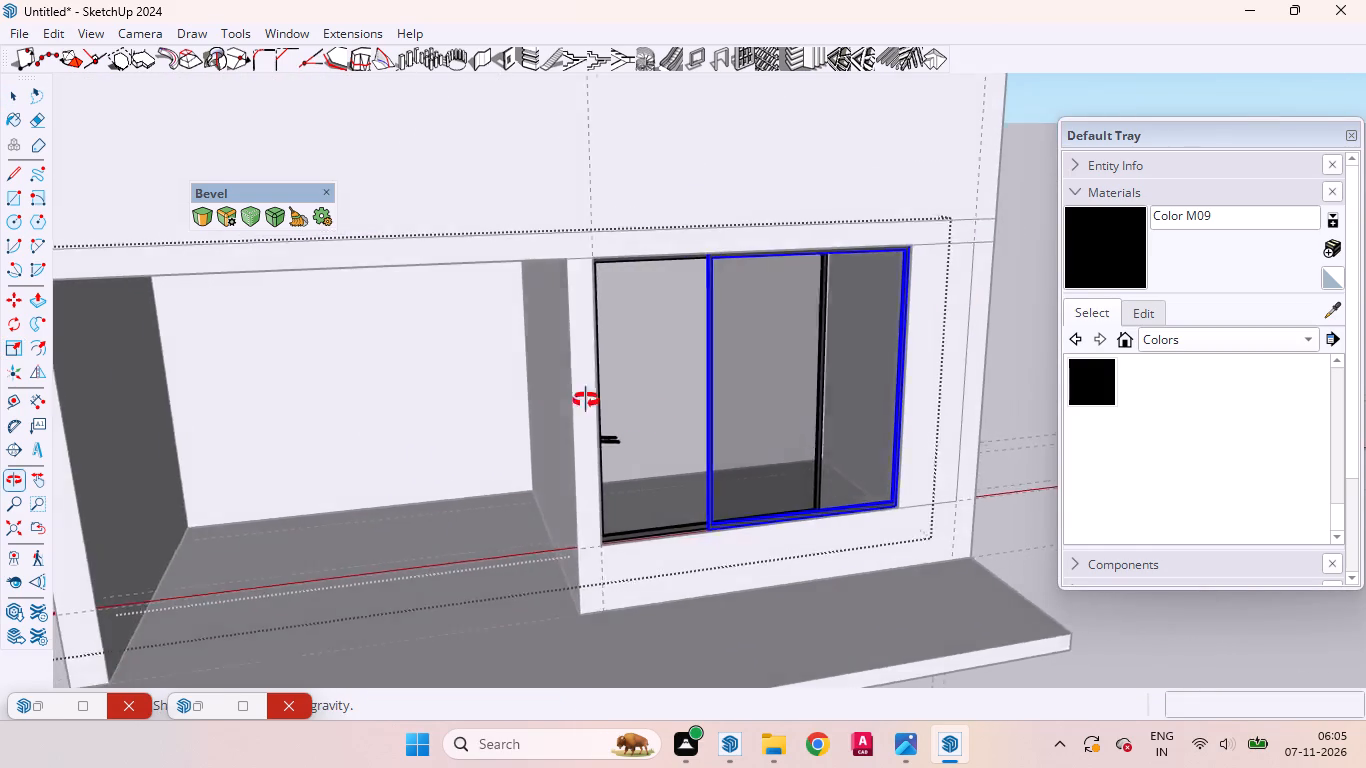
pyautogui.moveTo(586, 400); pyautogui.dragTo(527, 335, button='middle')
pyautogui.scroll(-10, 696, 416)
pyautogui.click(881, 625)
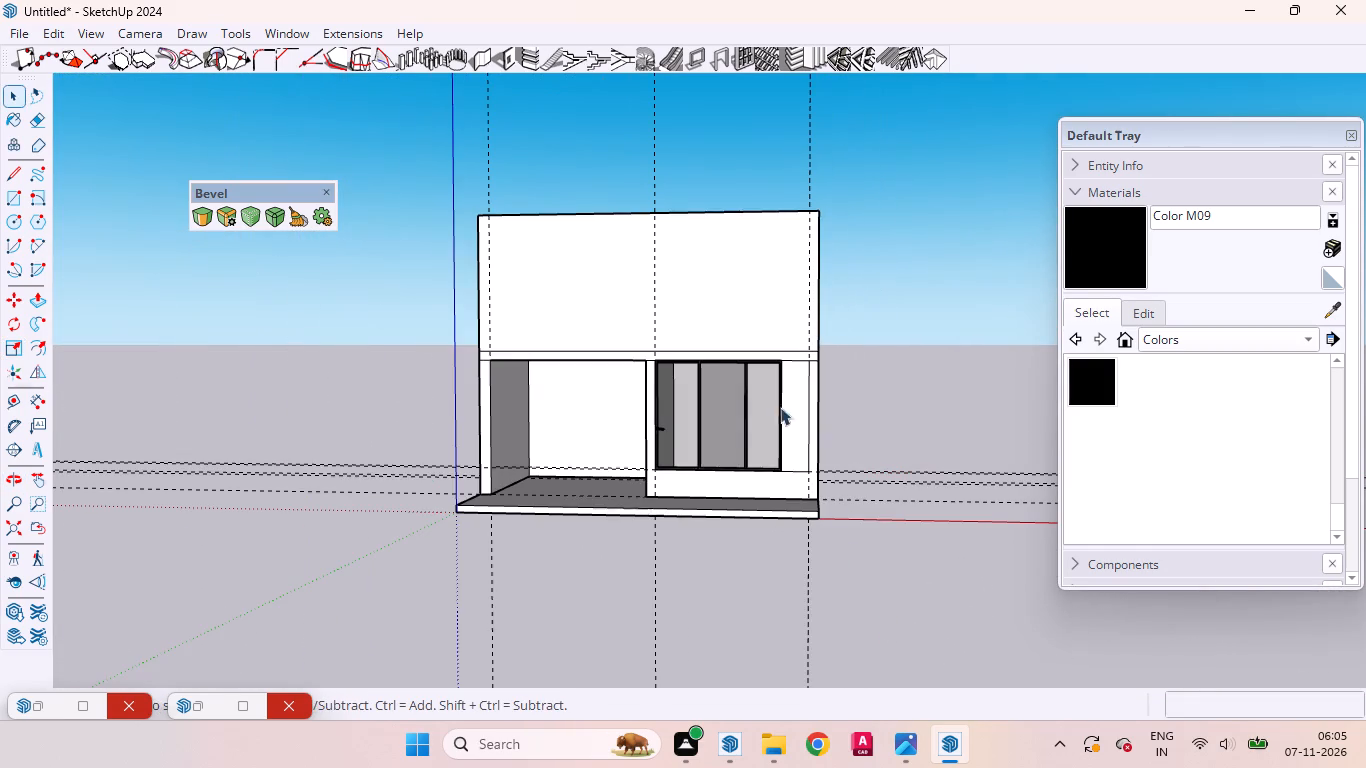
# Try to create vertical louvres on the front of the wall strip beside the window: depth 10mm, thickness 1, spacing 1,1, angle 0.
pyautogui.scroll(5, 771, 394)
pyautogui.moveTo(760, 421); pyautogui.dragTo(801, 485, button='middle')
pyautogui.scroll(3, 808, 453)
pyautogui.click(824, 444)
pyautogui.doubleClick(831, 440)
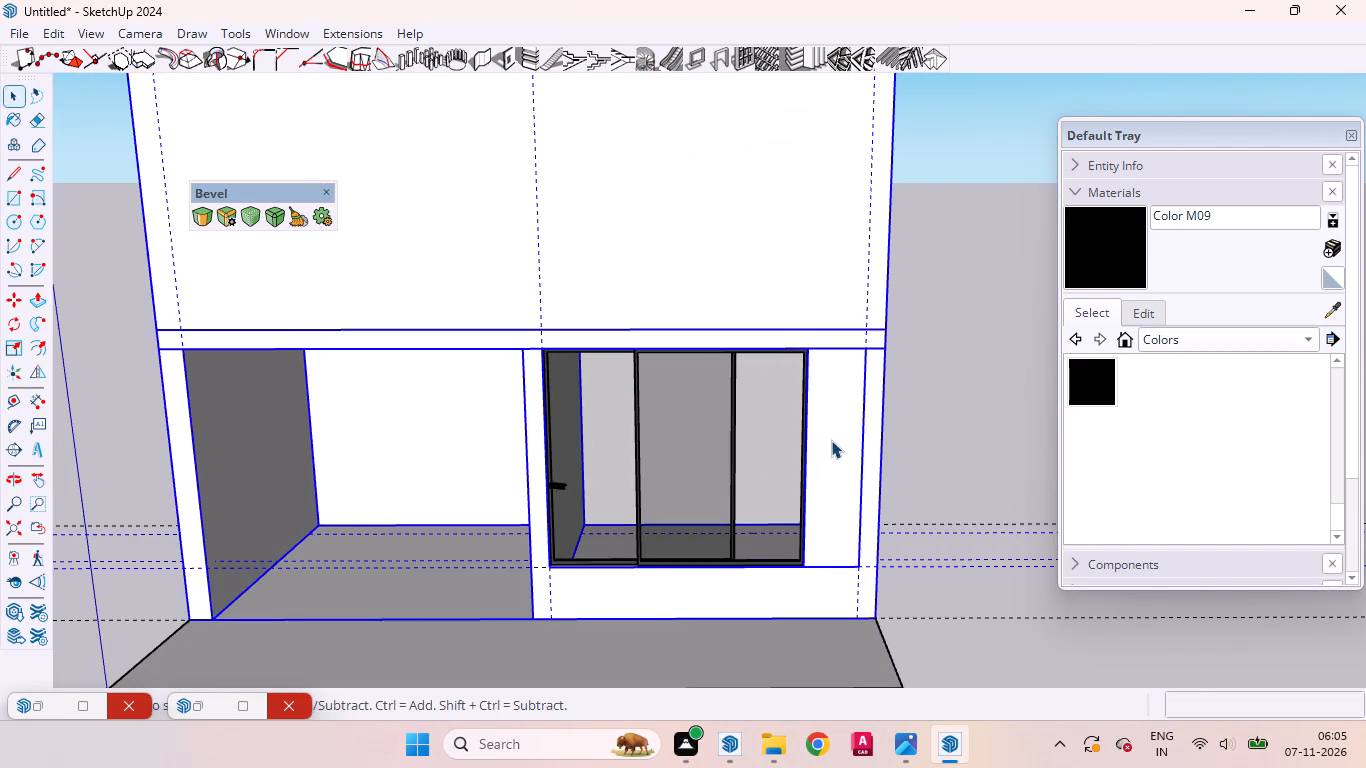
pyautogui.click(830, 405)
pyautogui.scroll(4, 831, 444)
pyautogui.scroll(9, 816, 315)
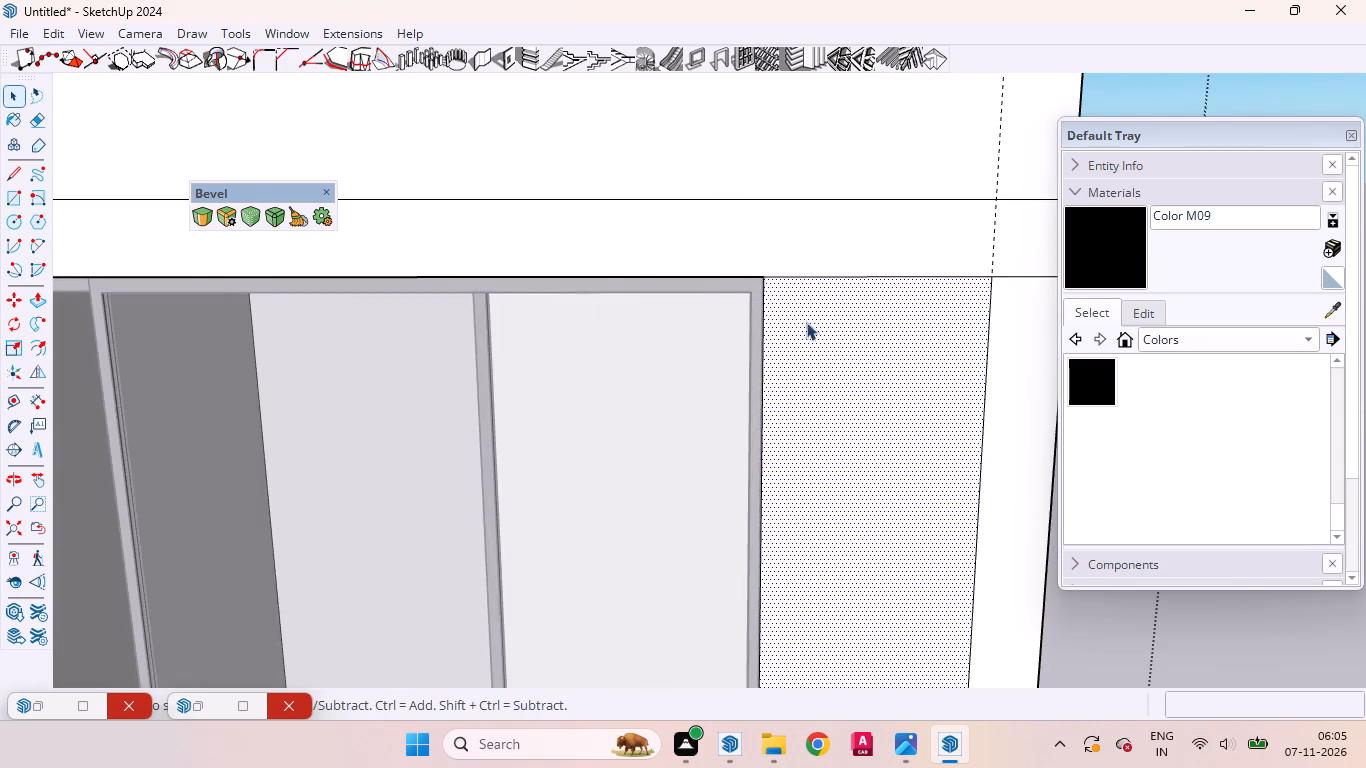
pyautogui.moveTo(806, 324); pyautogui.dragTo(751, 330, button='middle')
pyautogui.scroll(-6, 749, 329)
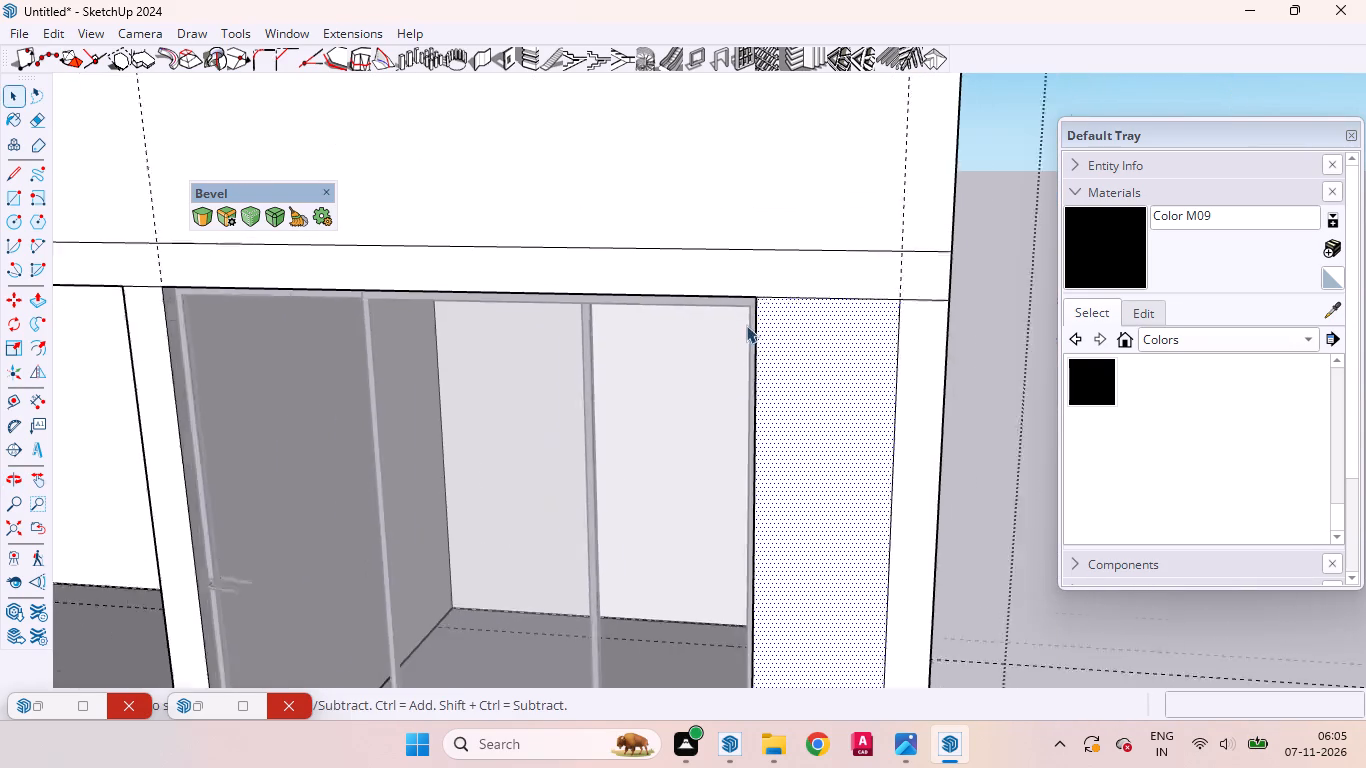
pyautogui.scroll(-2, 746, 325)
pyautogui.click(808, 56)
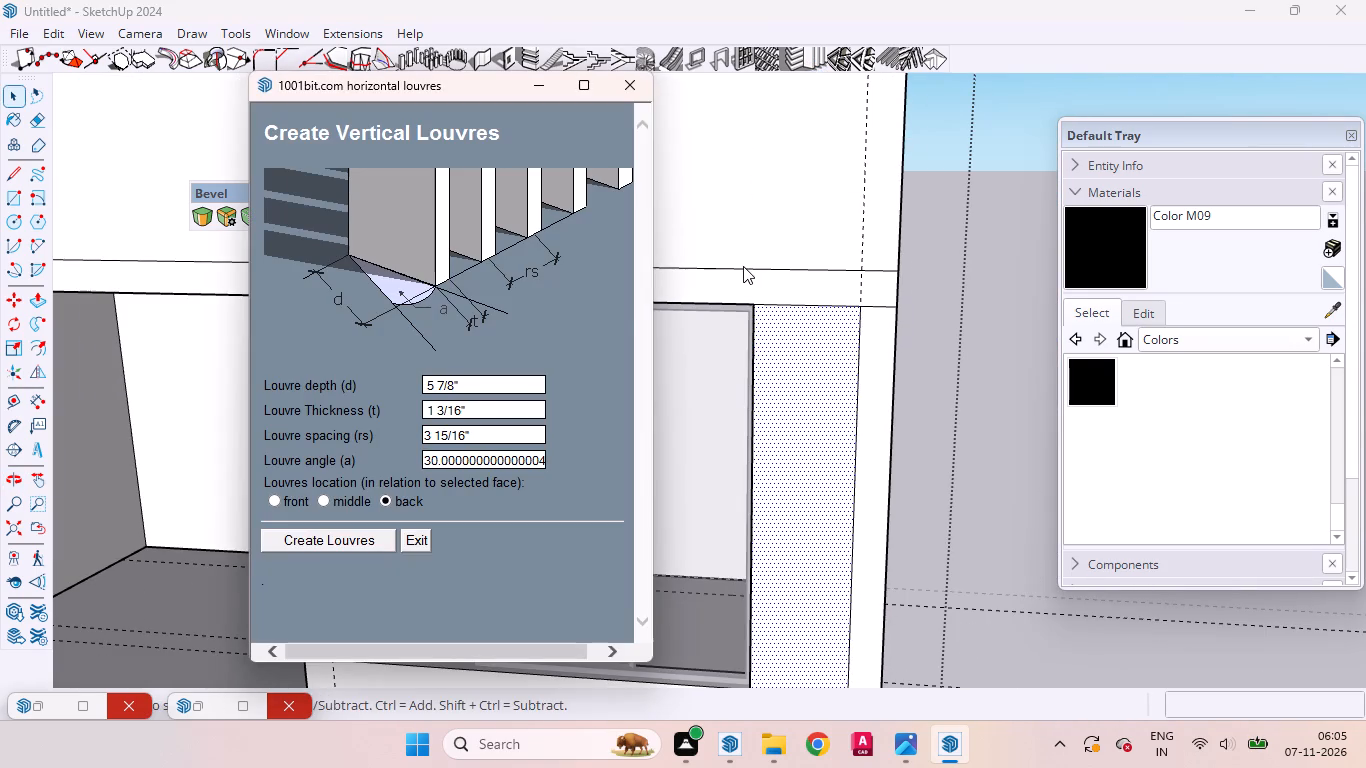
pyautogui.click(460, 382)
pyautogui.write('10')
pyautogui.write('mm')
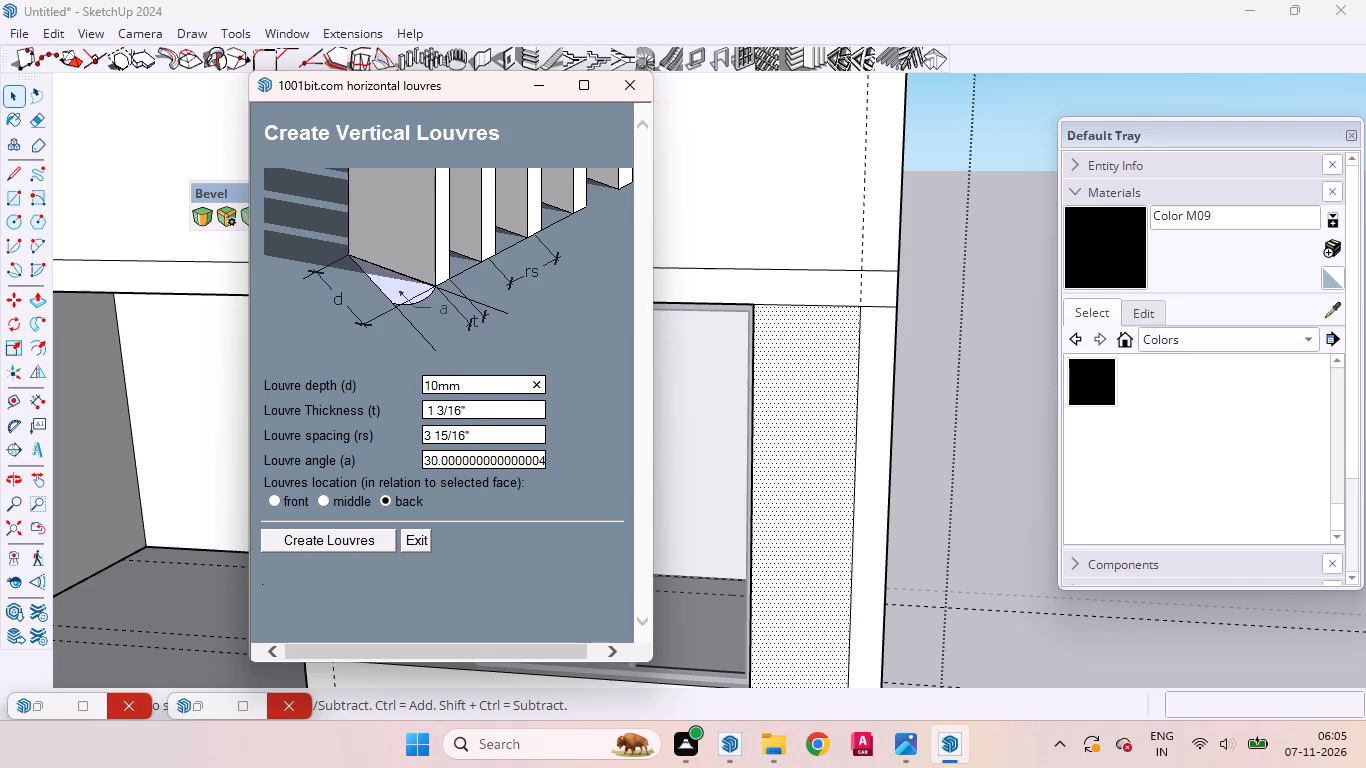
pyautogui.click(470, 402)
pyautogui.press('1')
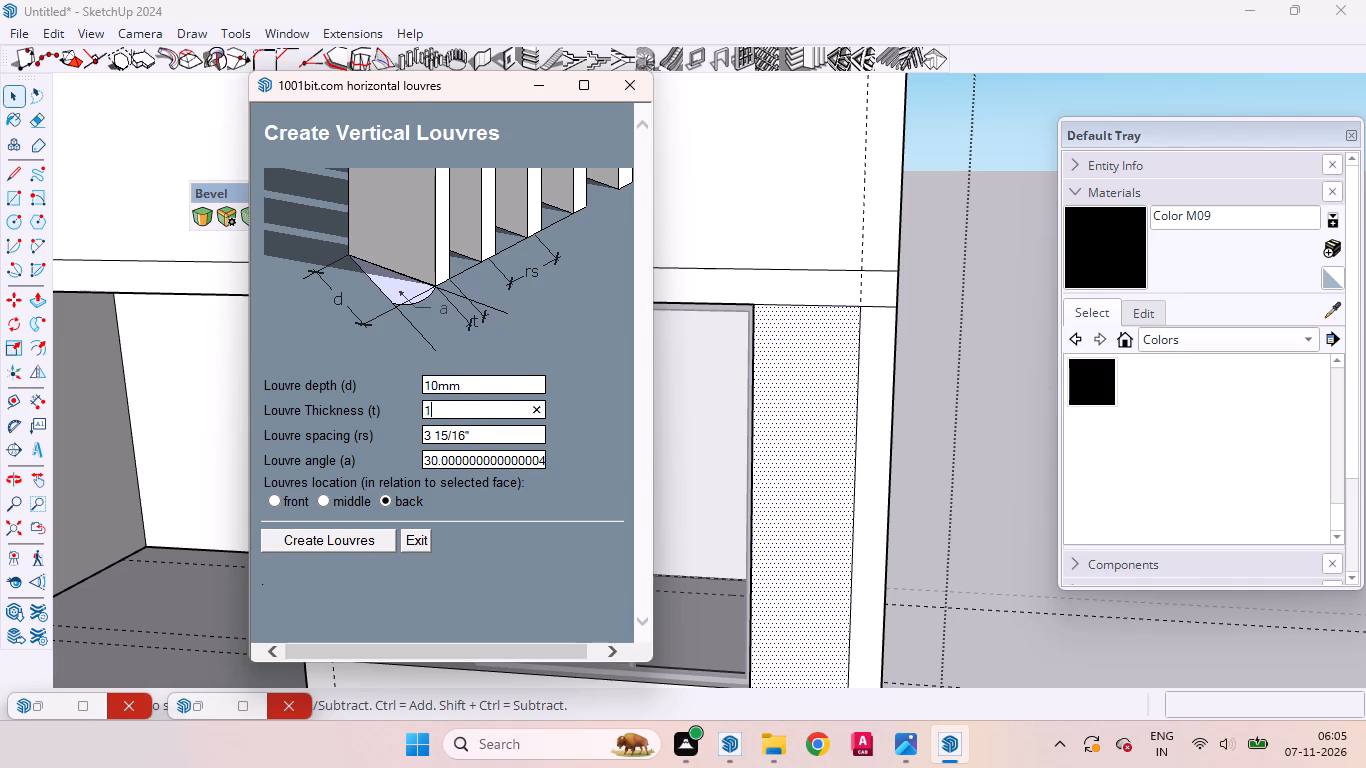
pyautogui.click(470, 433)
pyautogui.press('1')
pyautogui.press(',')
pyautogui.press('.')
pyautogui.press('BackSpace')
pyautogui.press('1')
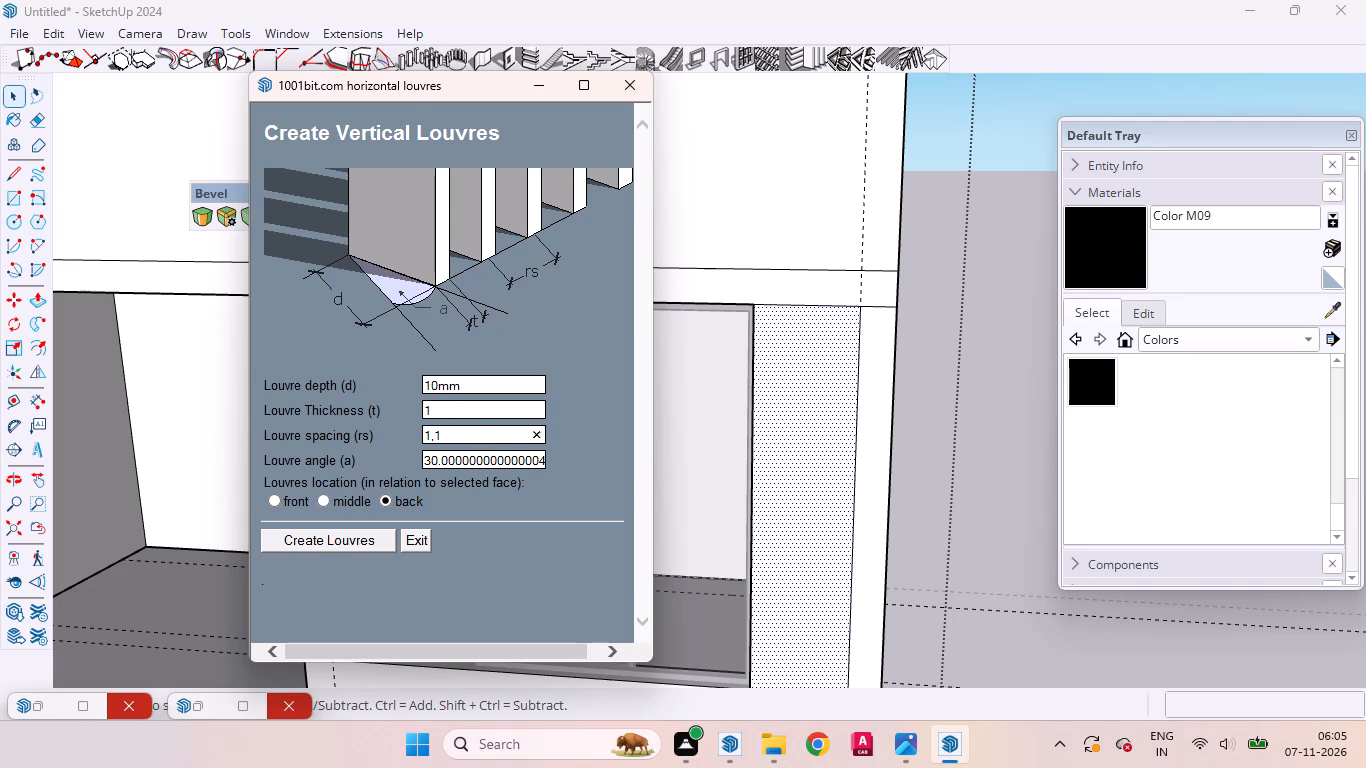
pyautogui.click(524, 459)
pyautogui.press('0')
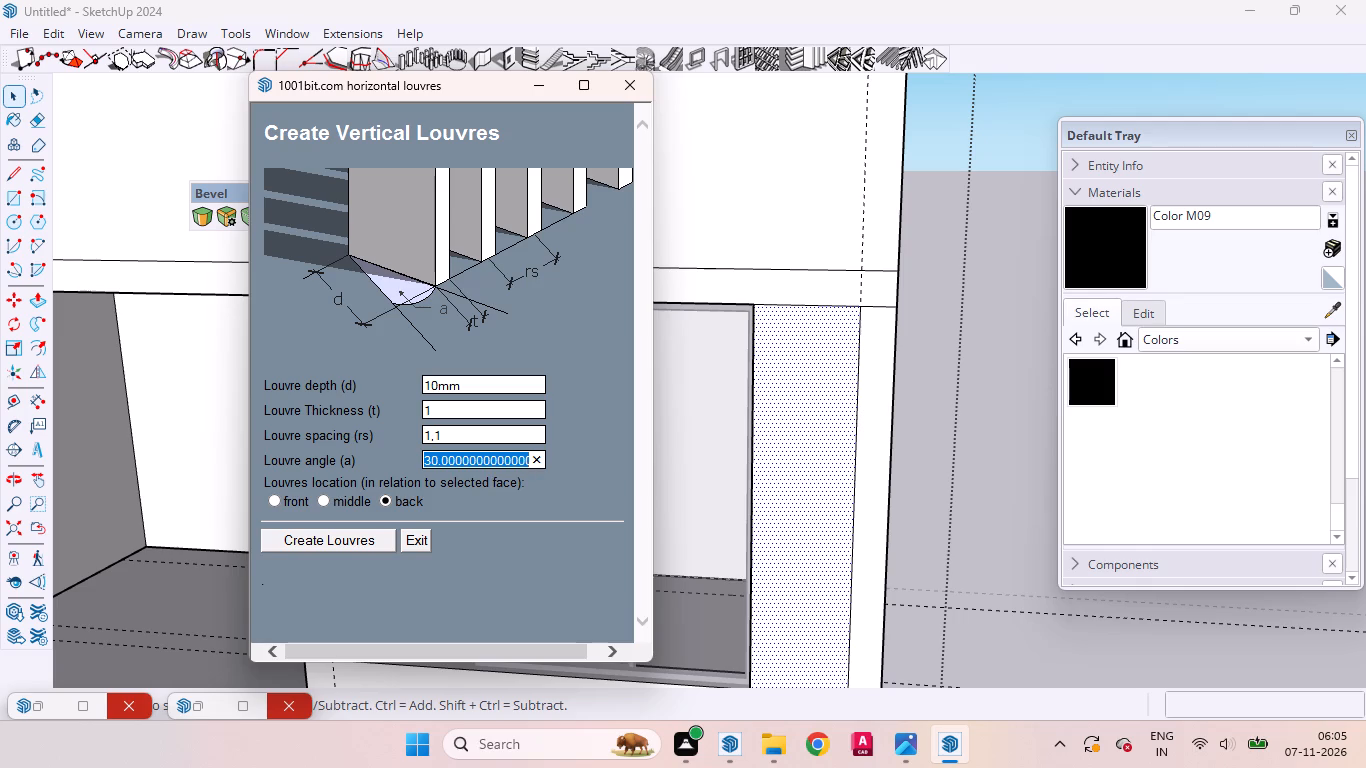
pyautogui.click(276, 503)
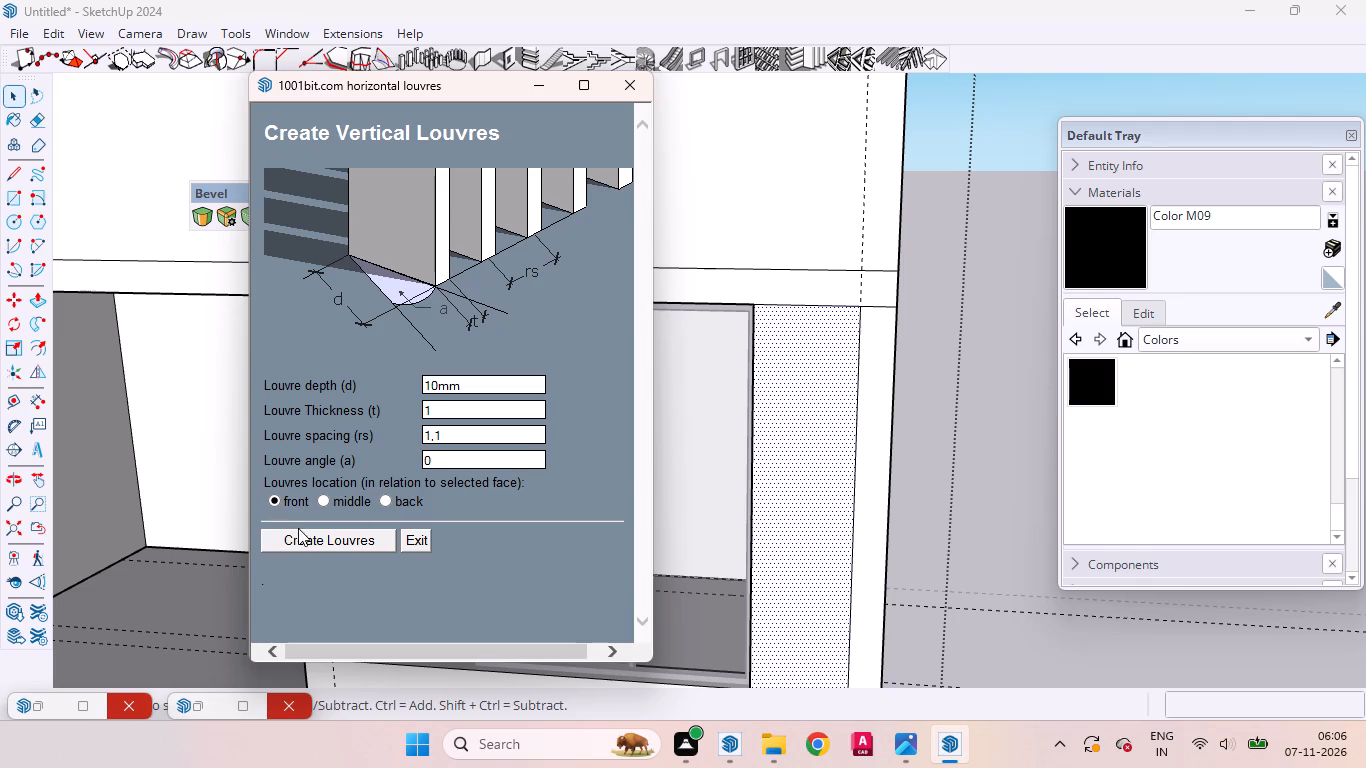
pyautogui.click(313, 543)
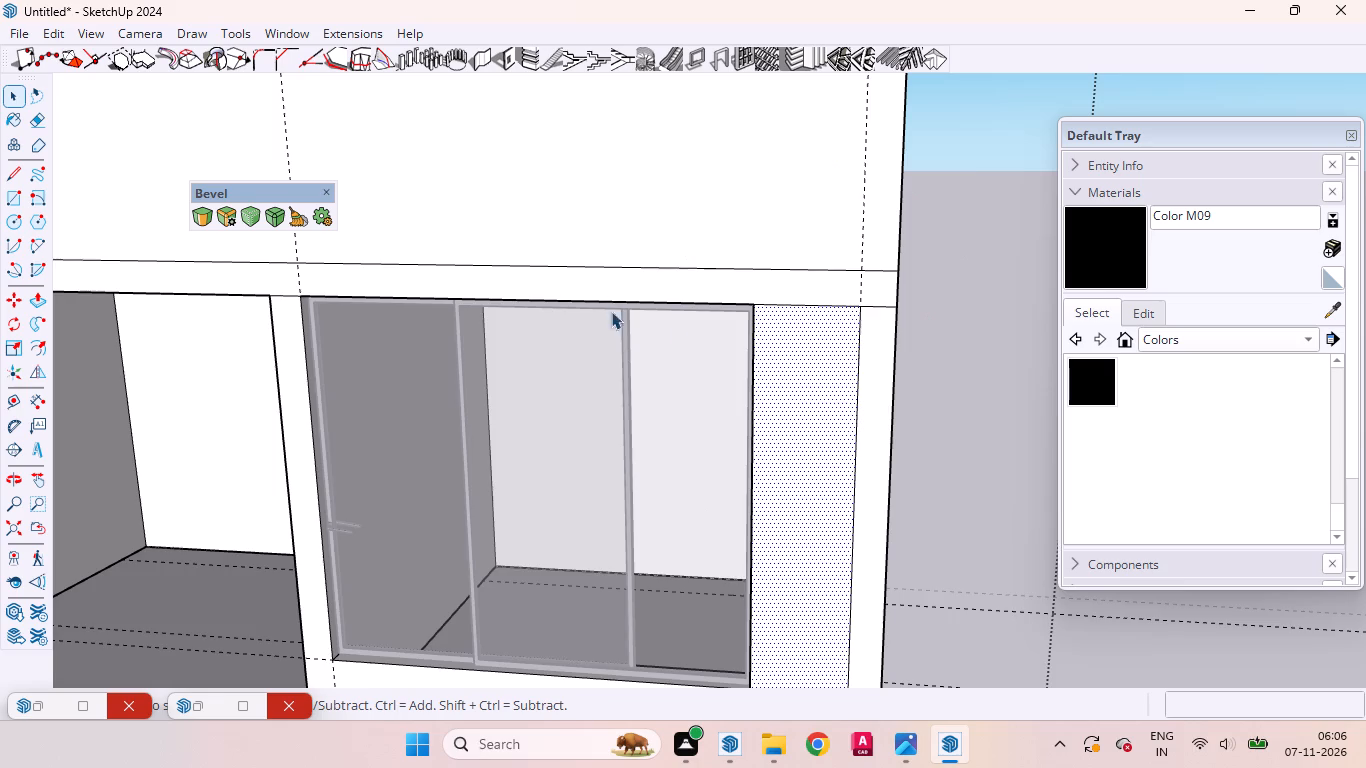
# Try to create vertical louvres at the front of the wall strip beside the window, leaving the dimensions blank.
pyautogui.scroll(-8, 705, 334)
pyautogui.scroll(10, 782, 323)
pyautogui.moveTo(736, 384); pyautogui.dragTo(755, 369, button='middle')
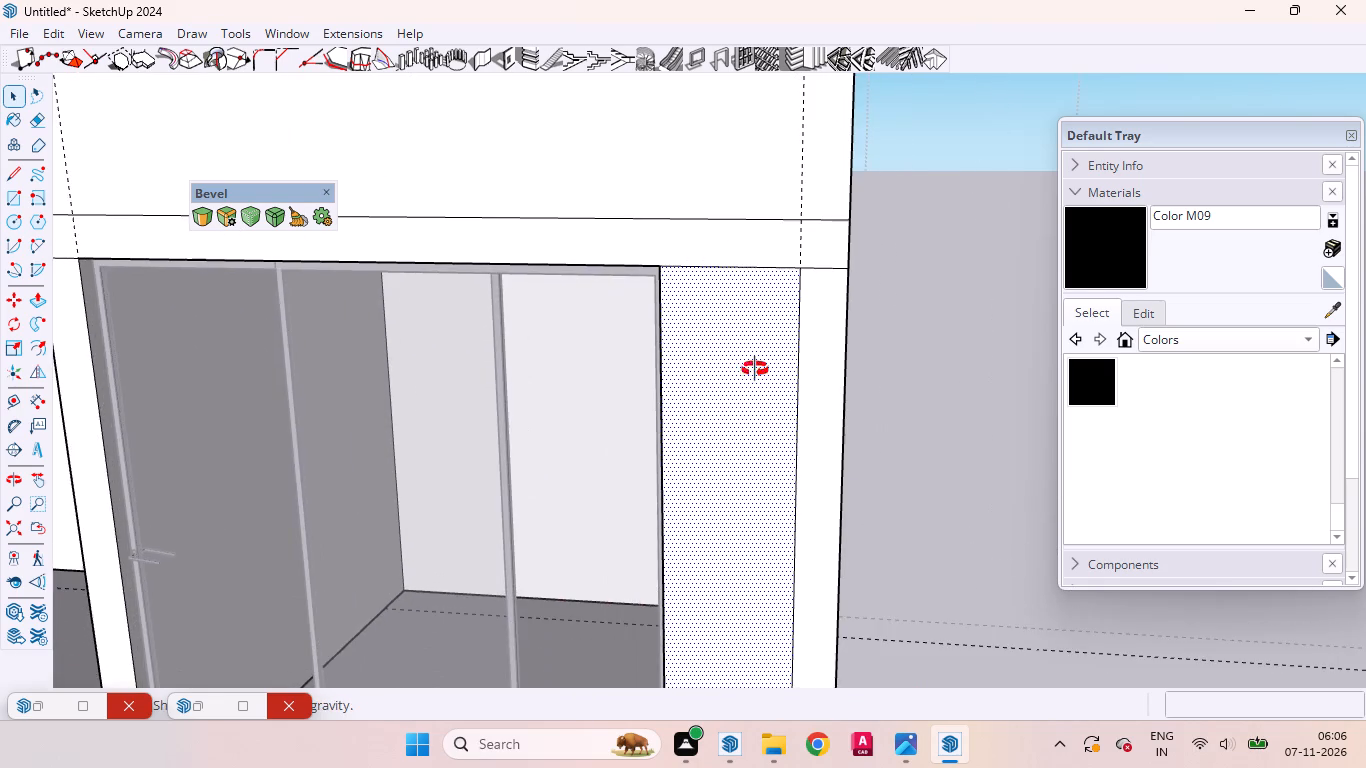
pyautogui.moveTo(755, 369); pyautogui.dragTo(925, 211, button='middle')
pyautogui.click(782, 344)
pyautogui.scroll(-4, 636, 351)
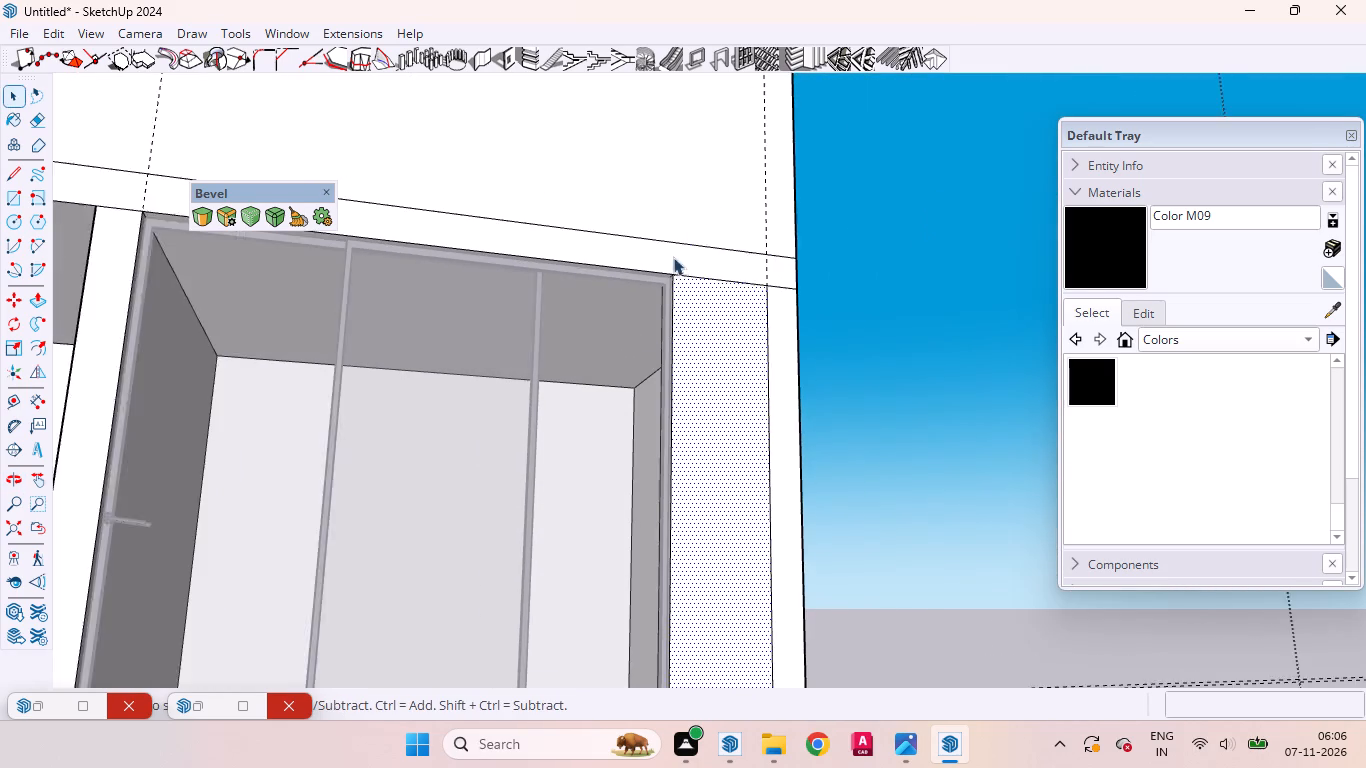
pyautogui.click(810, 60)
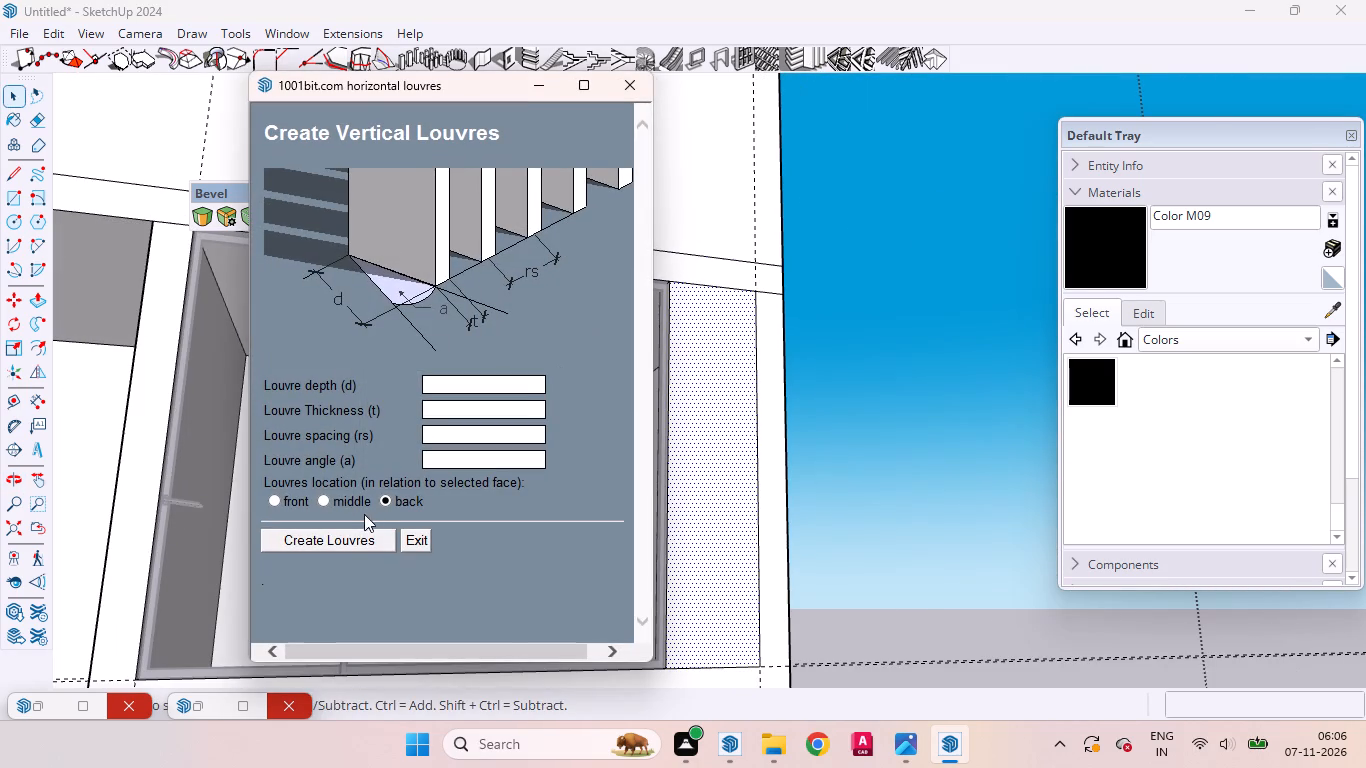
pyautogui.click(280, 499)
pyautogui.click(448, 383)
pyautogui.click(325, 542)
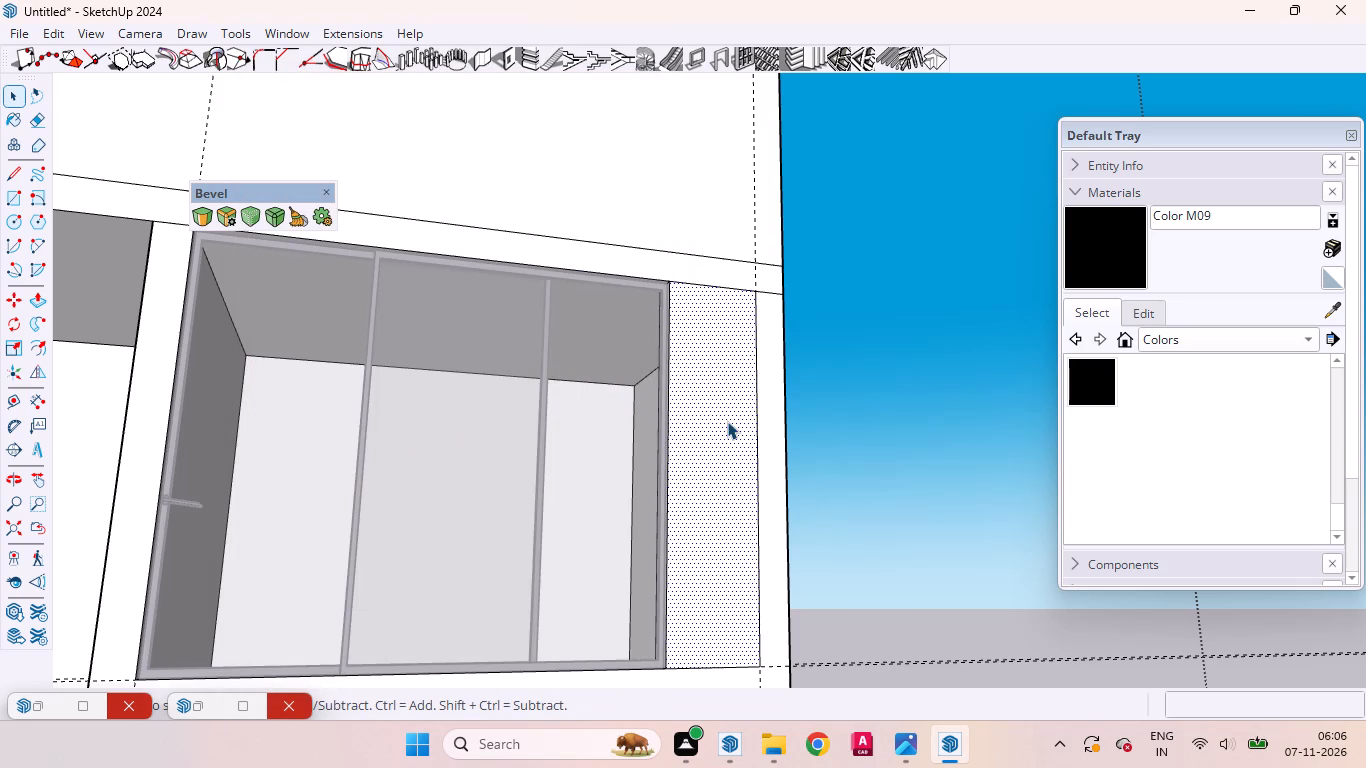
# Create vertical louvres on the front of the wall strip beside the window: depth 10mm, thickness 1, spacing 1.2.
pyautogui.click(715, 421)
pyautogui.click(817, 55)
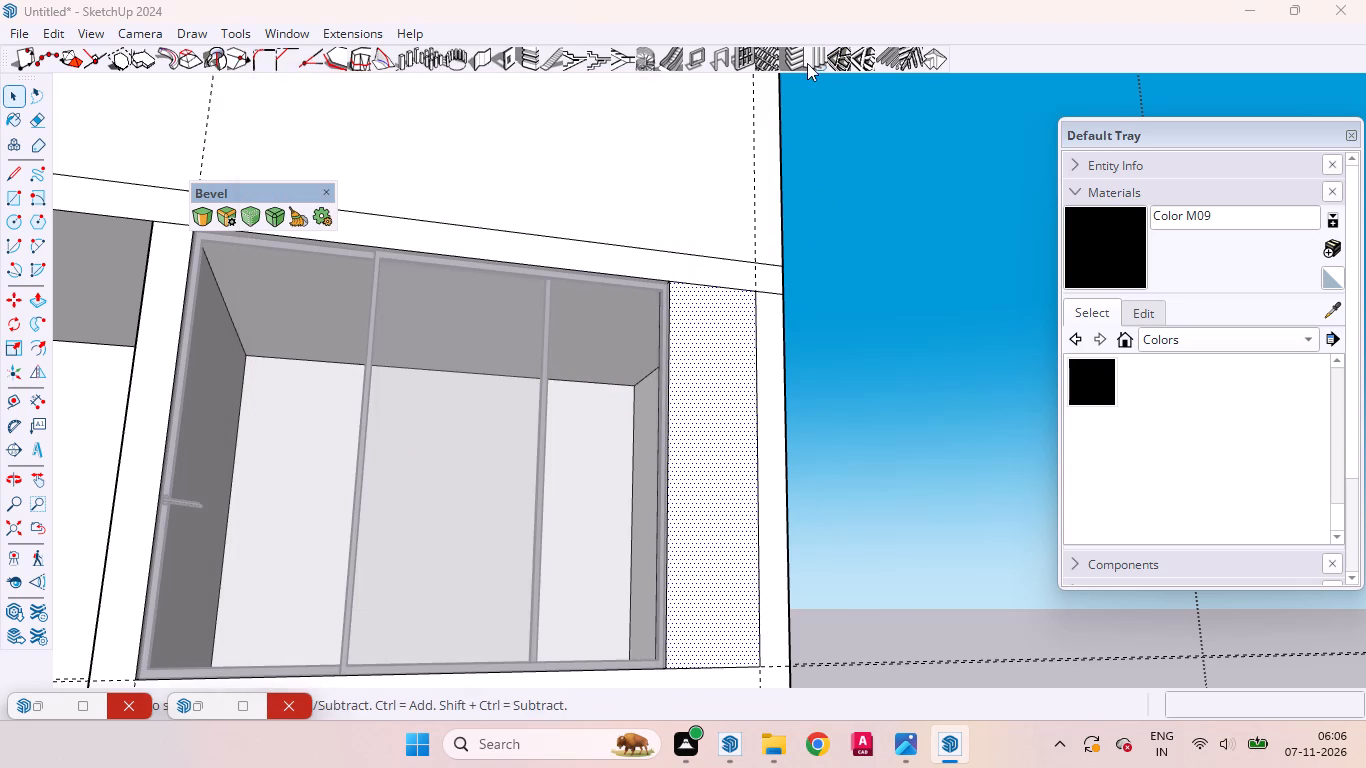
pyautogui.click(458, 389)
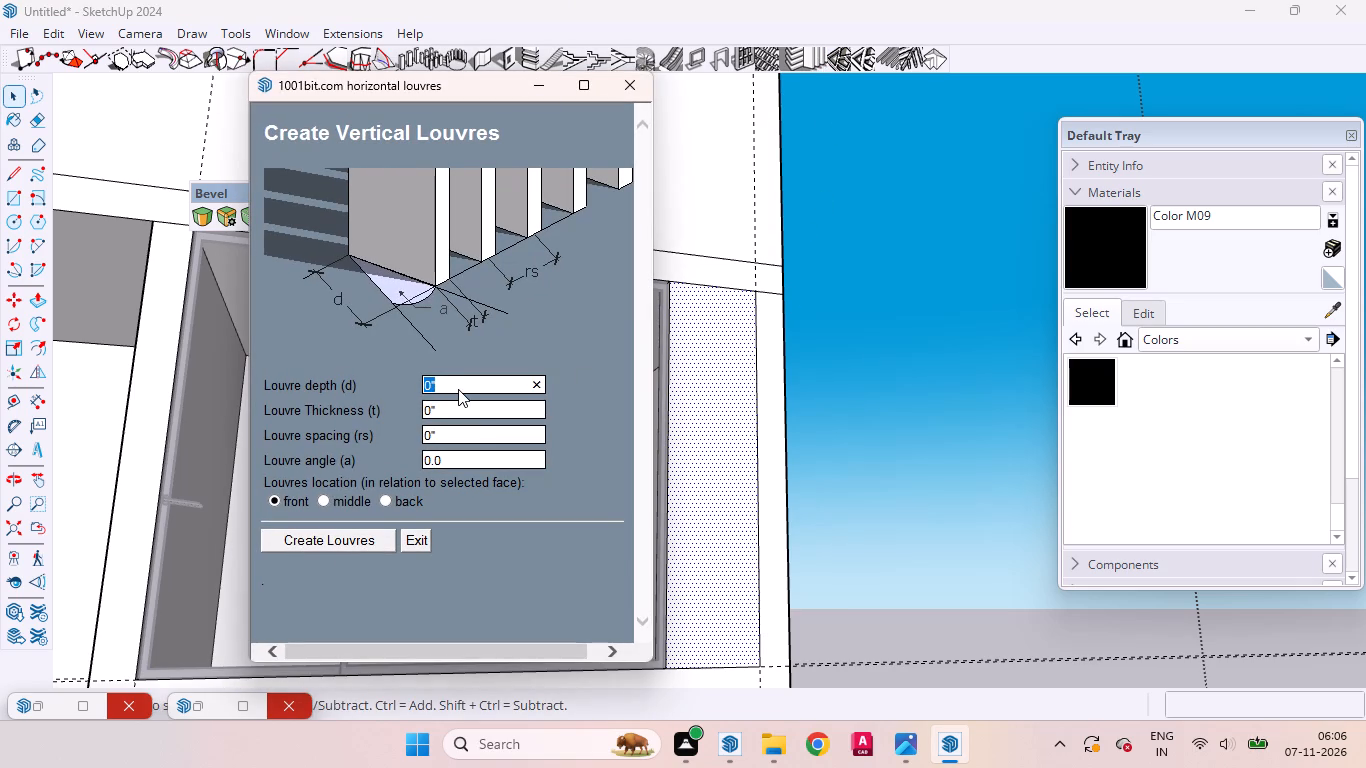
pyautogui.write('10')
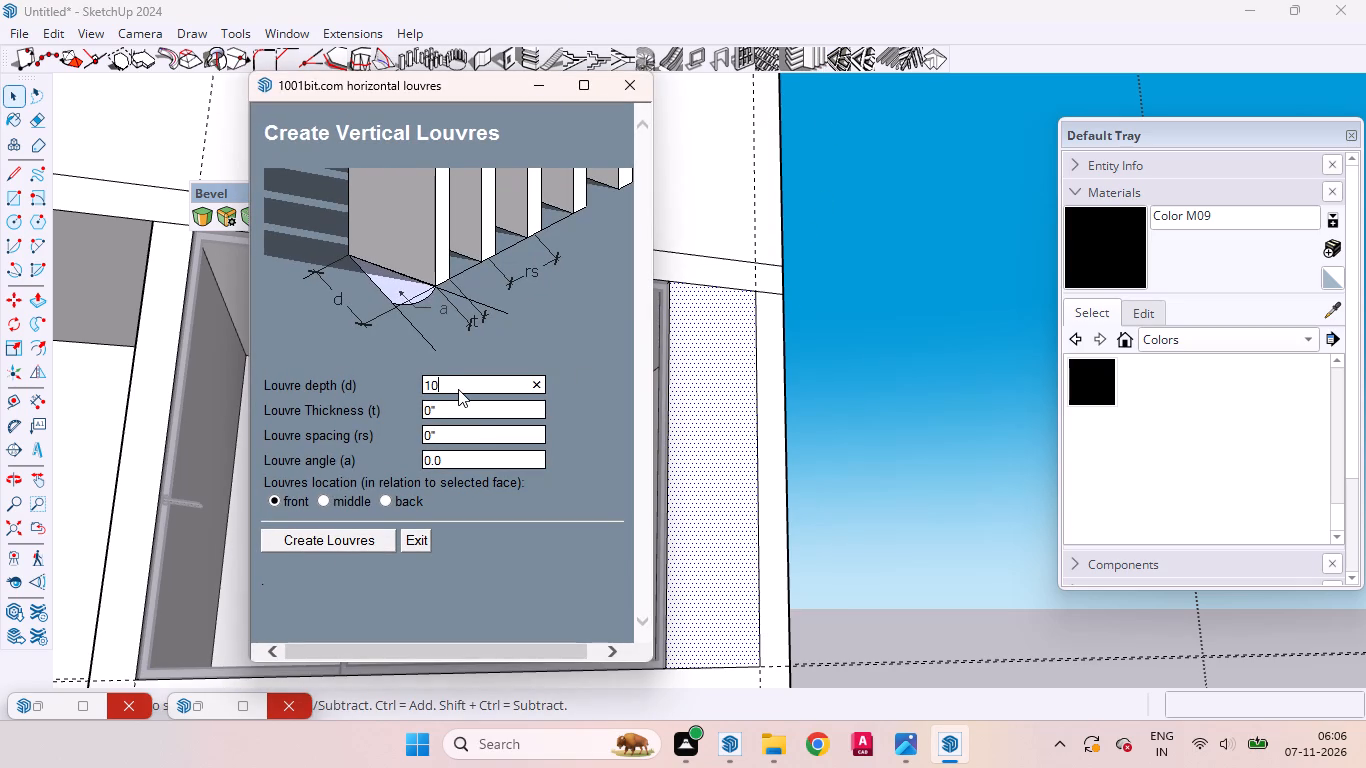
pyautogui.write('mm')
pyautogui.click(460, 413)
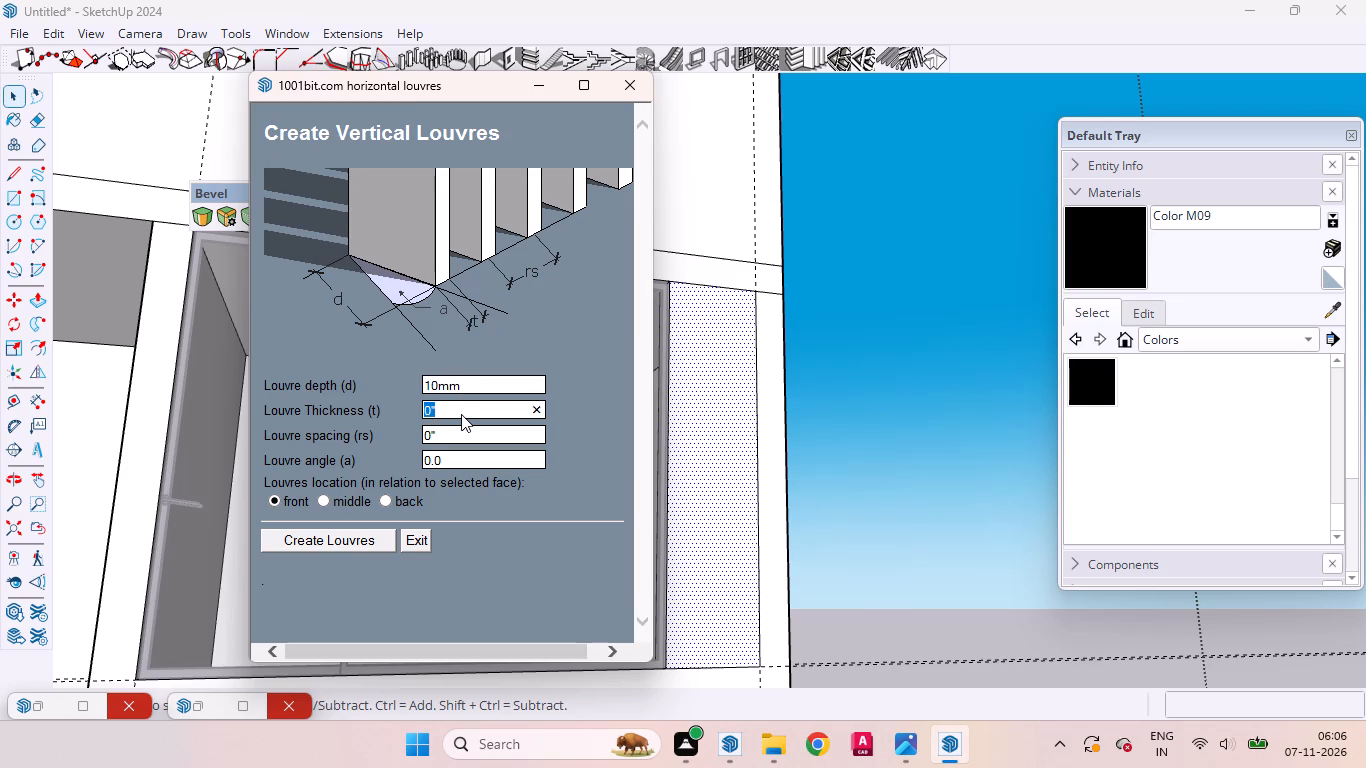
pyautogui.press('1')
pyautogui.click(471, 441)
pyautogui.press('1')
pyautogui.press('.')
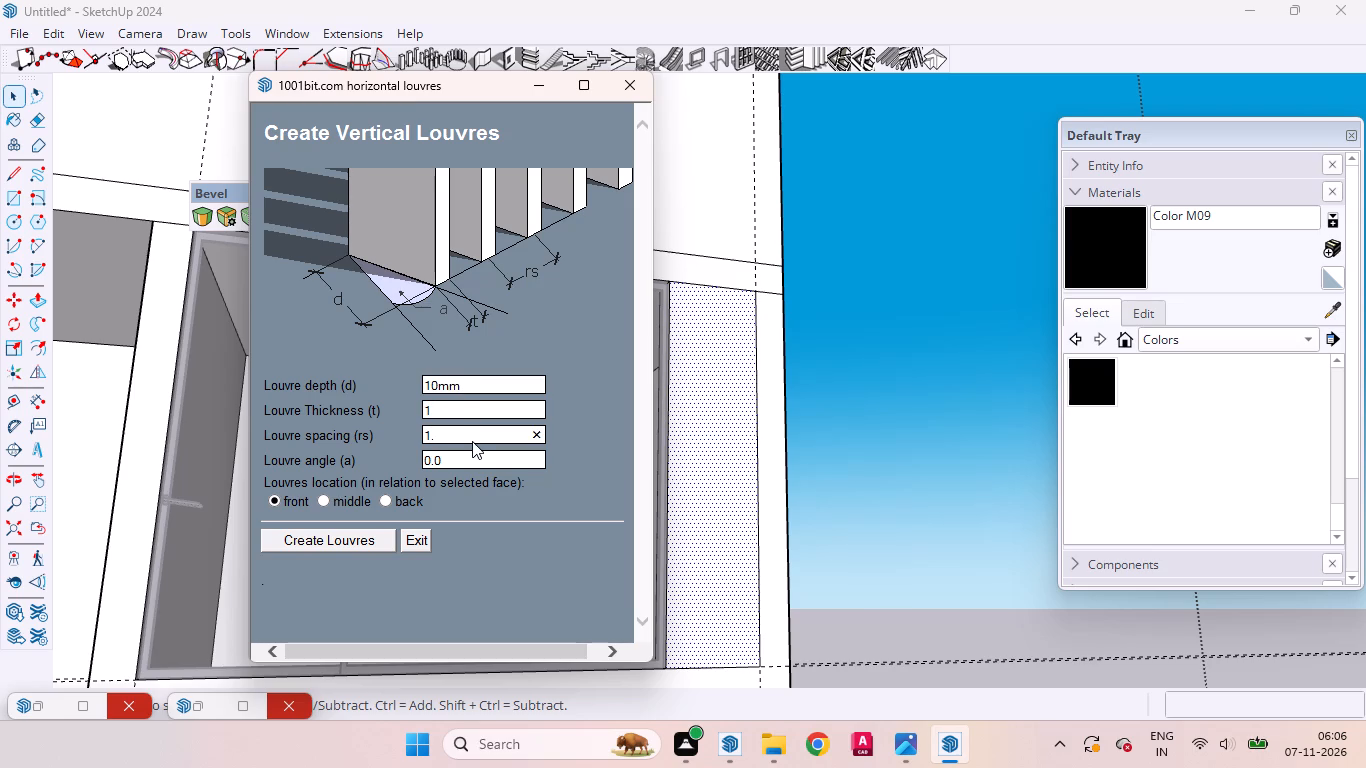
pyautogui.press('2')
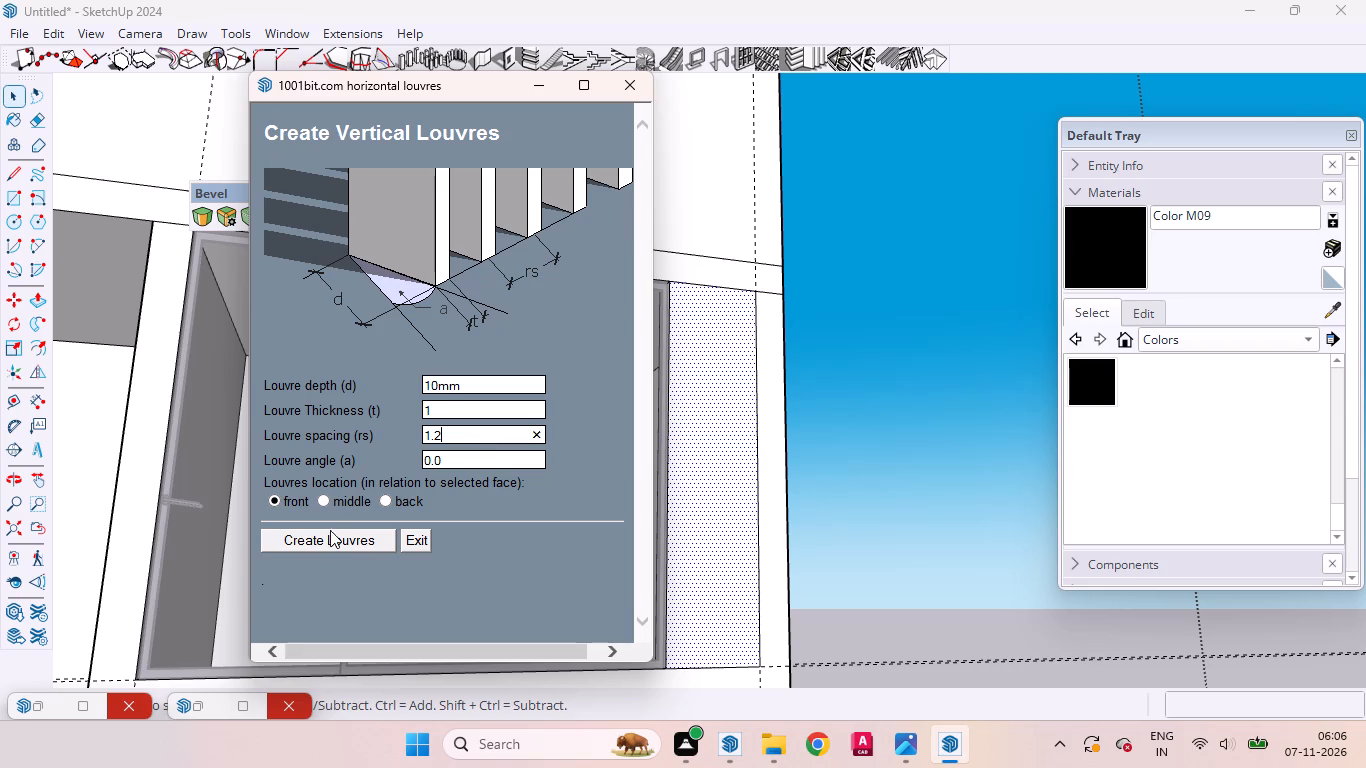
pyautogui.click(329, 544)
# Examine the new vertical louvres up close, from the side and within the whole front elevation.
pyautogui.scroll(2, 728, 339)
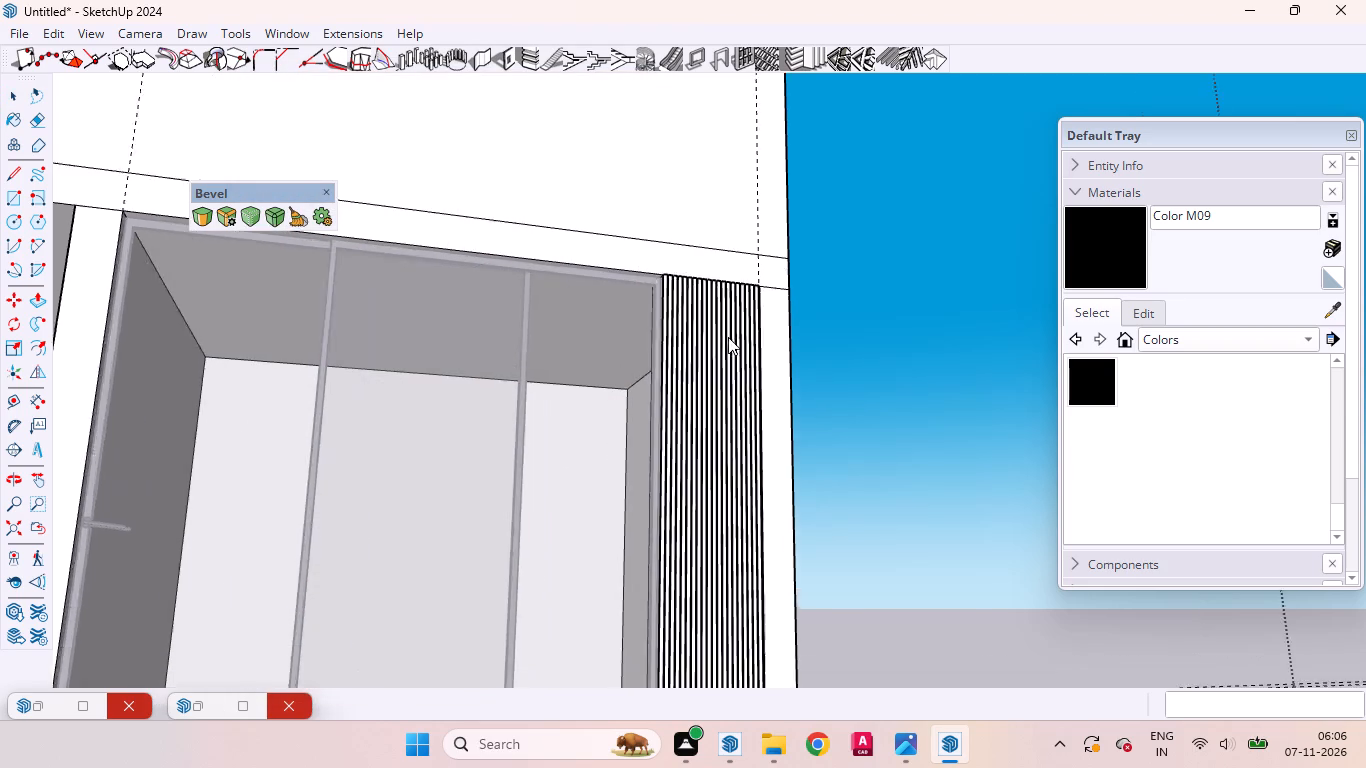
pyautogui.scroll(11, 728, 337)
pyautogui.moveTo(688, 279); pyautogui.dragTo(1017, 380, button='middle')
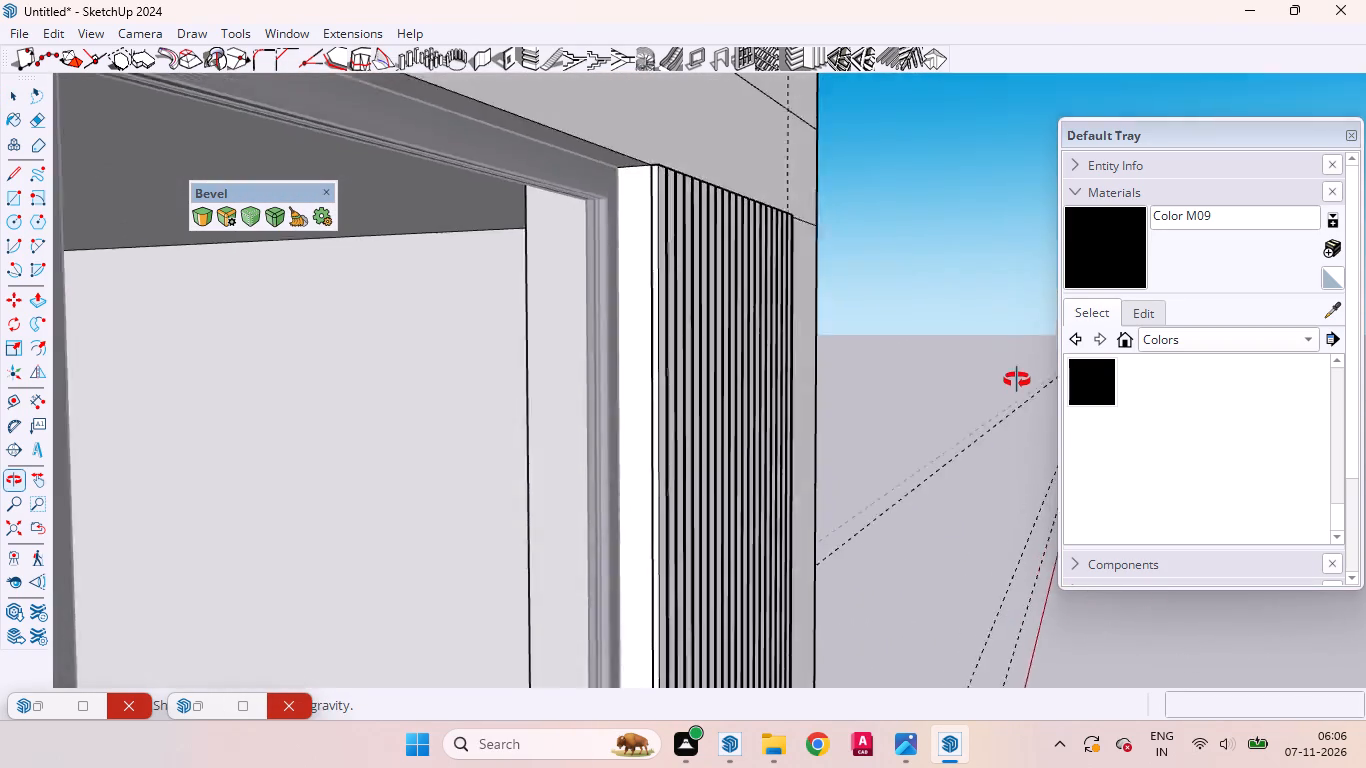
pyautogui.moveTo(1017, 380); pyautogui.dragTo(657, 407, button='middle')
pyautogui.scroll(1, 646, 397)
pyautogui.scroll(-19, 646, 395)
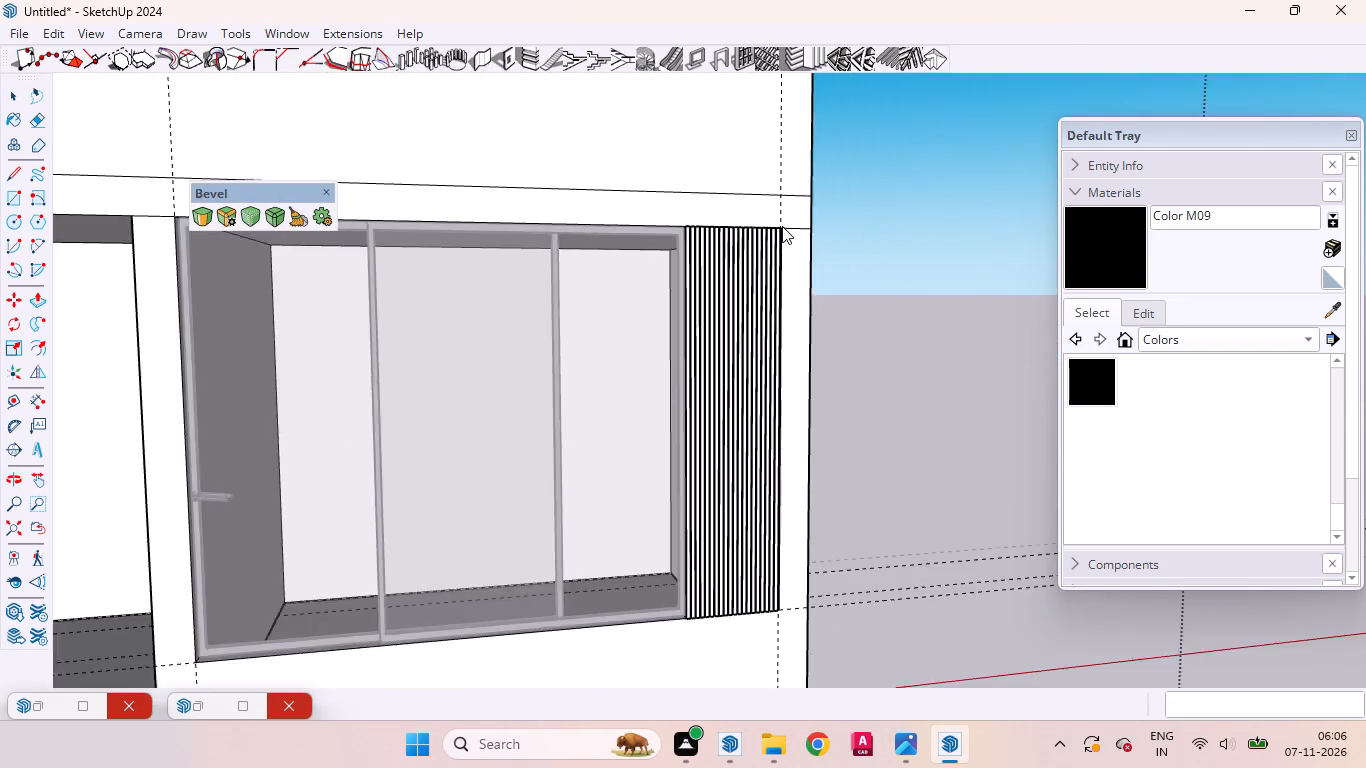
pyautogui.scroll(-8, 782, 226)
pyautogui.moveTo(811, 475); pyautogui.dragTo(651, 547, button='middle')
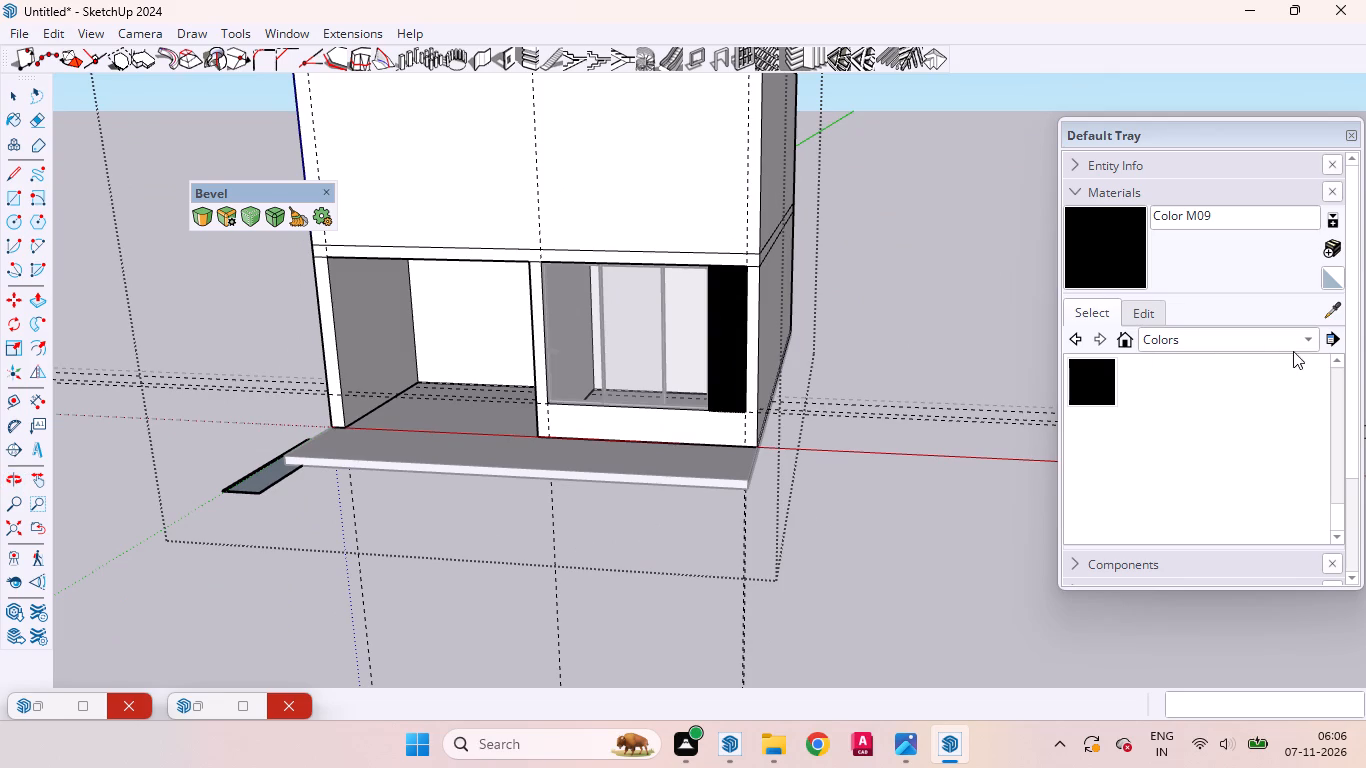
# Paint the vertical louvres with Wood Veneer 02 from the Wood materials and leave the group being edited.
pyautogui.click(1307, 340)
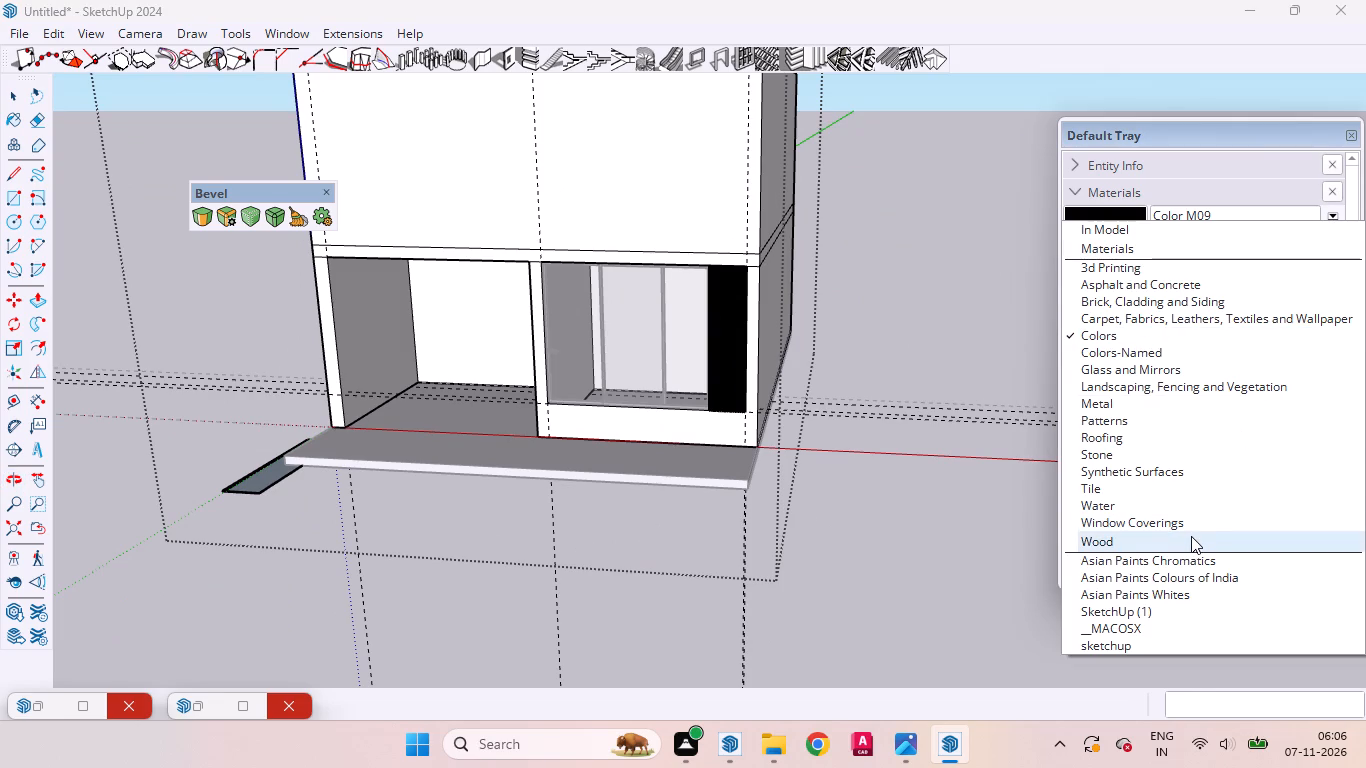
pyautogui.click(1191, 536)
pyautogui.click(1146, 494)
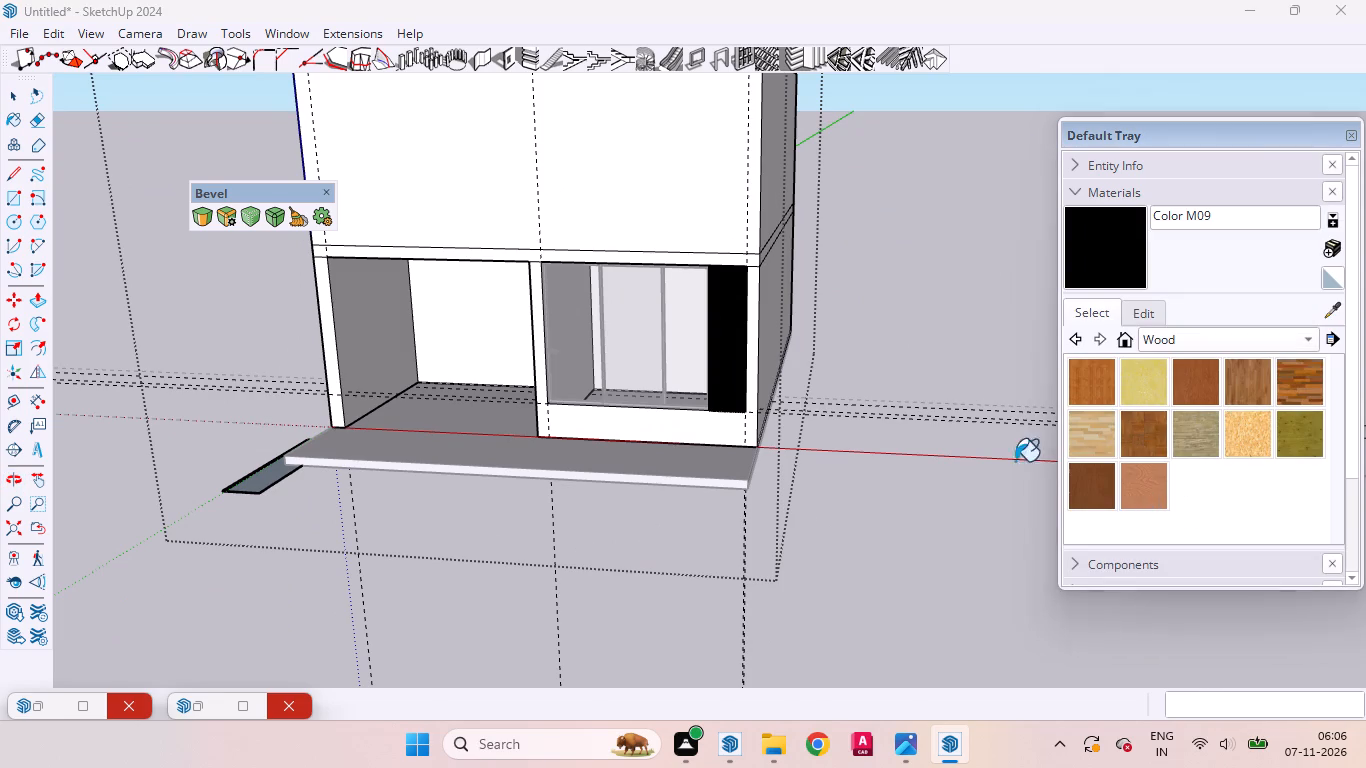
pyautogui.scroll(2, 685, 340)
pyautogui.scroll(-1, 685, 336)
pyautogui.scroll(17, 685, 333)
pyautogui.click(754, 259)
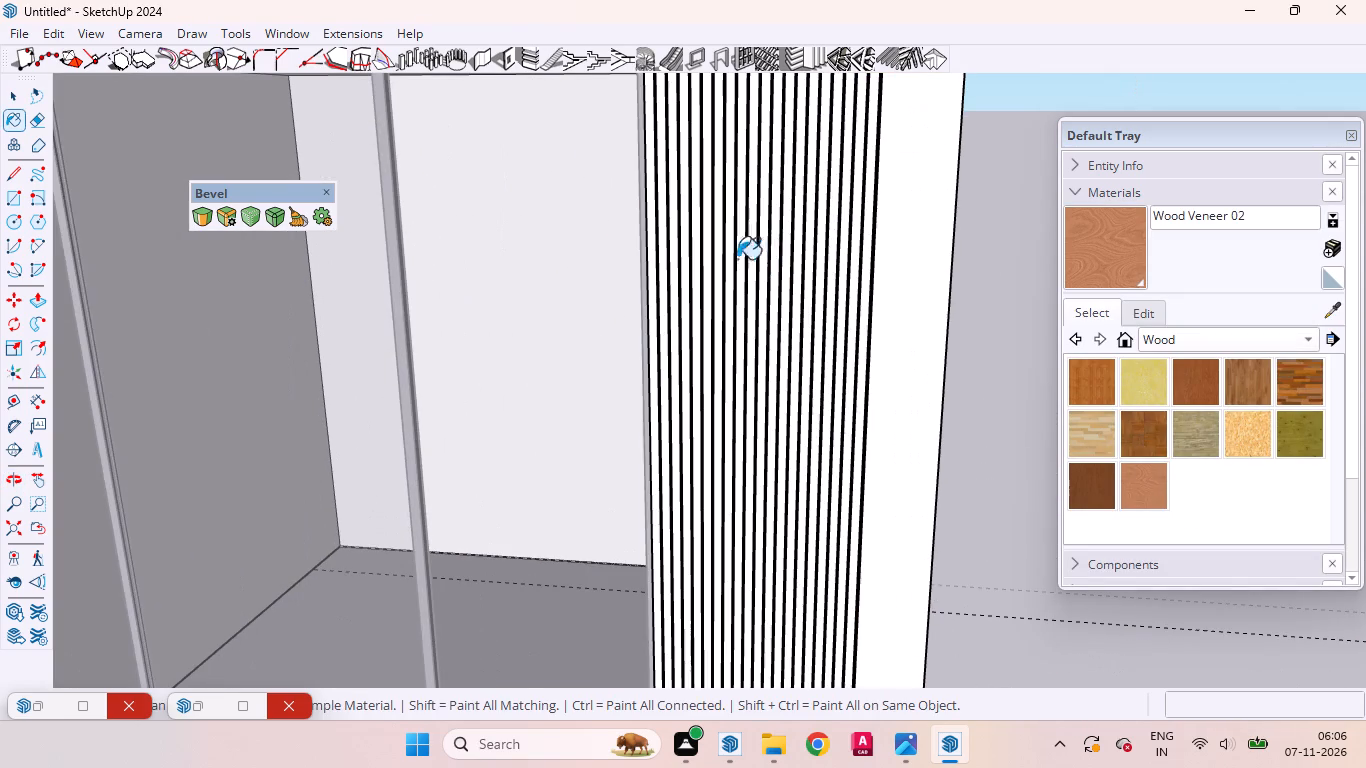
pyautogui.moveTo(716, 283); pyautogui.dragTo(703, 401, button='middle')
pyautogui.scroll(-5, 702, 364)
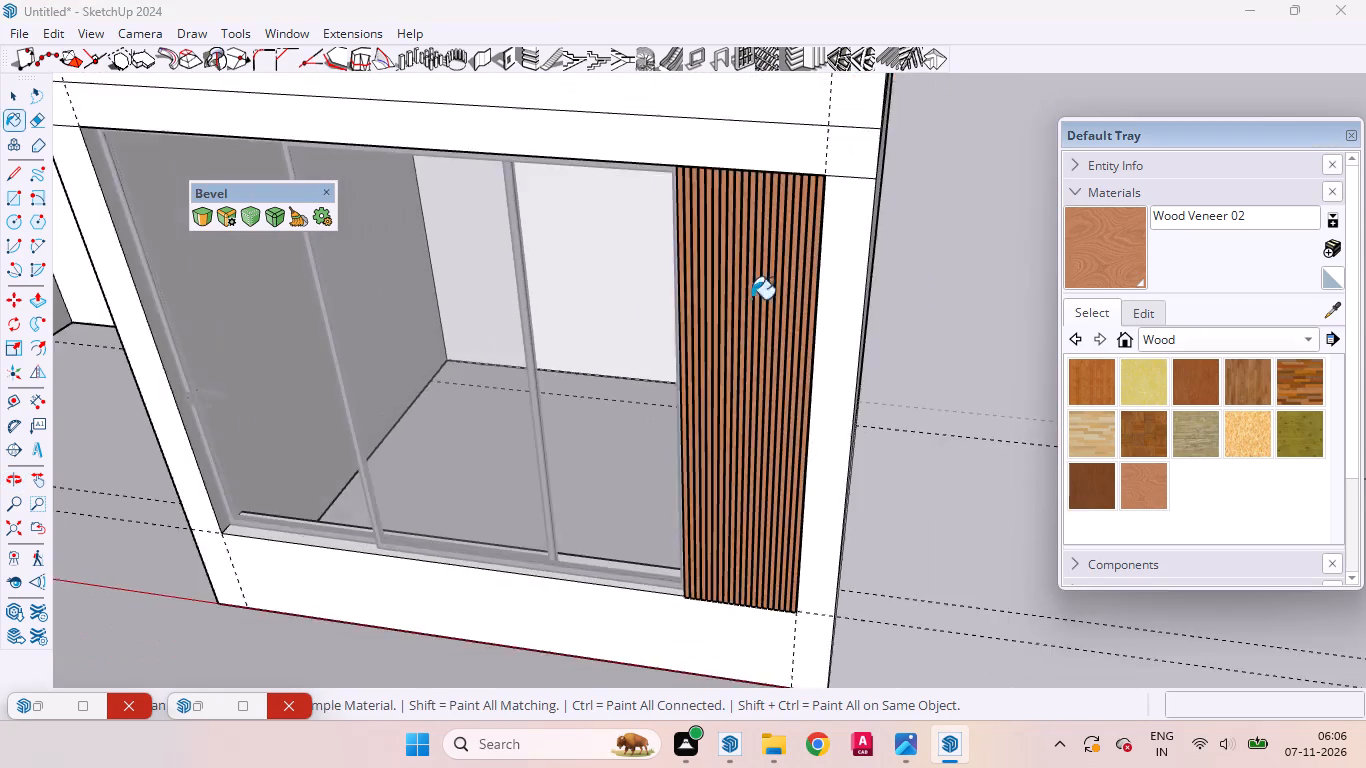
pyautogui.scroll(-3, 751, 299)
pyautogui.scroll(1, 767, 282)
pyautogui.scroll(-7, 767, 282)
pyautogui.click(12, 97)
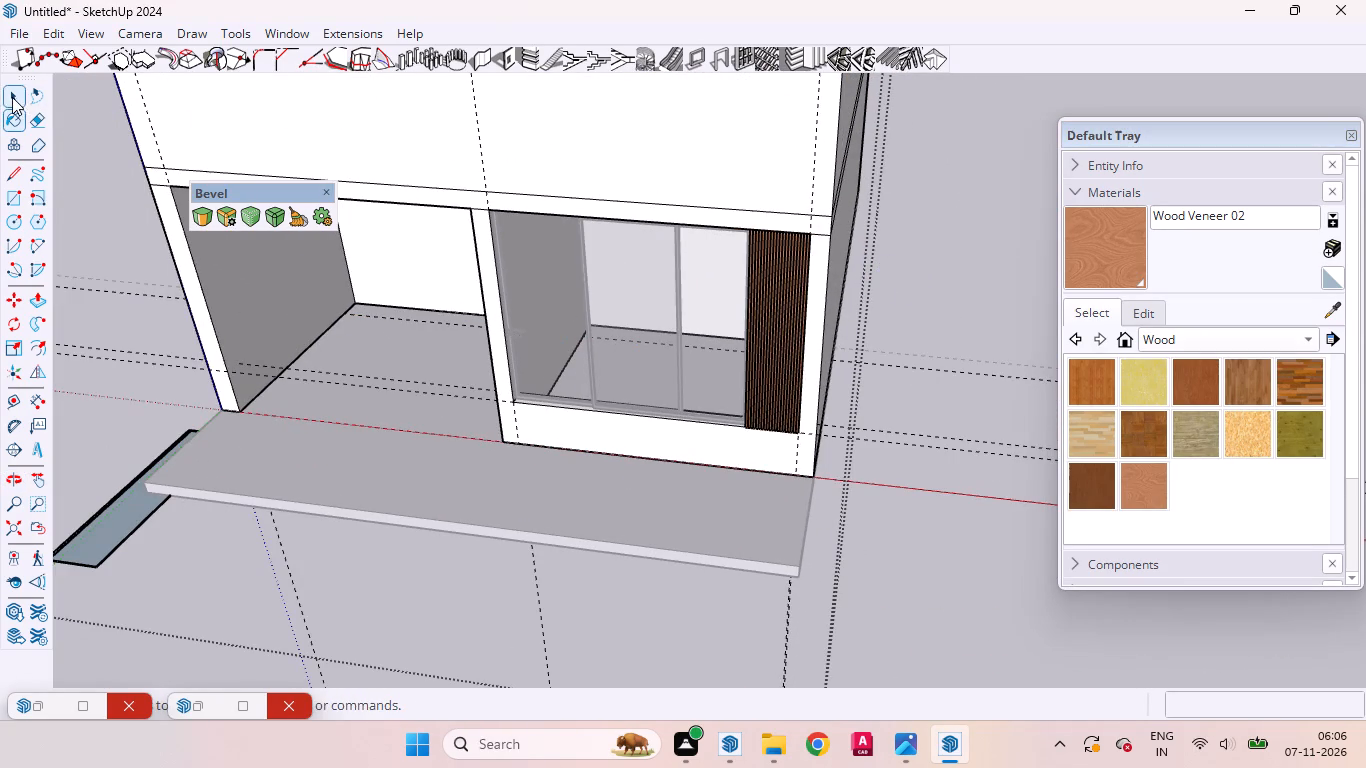
pyautogui.scroll(3, 592, 297)
pyautogui.doubleClick(932, 586)
# Examine how the louvres and sliding window meet the sill, and how they look across the front facade.
pyautogui.scroll(4, 784, 447)
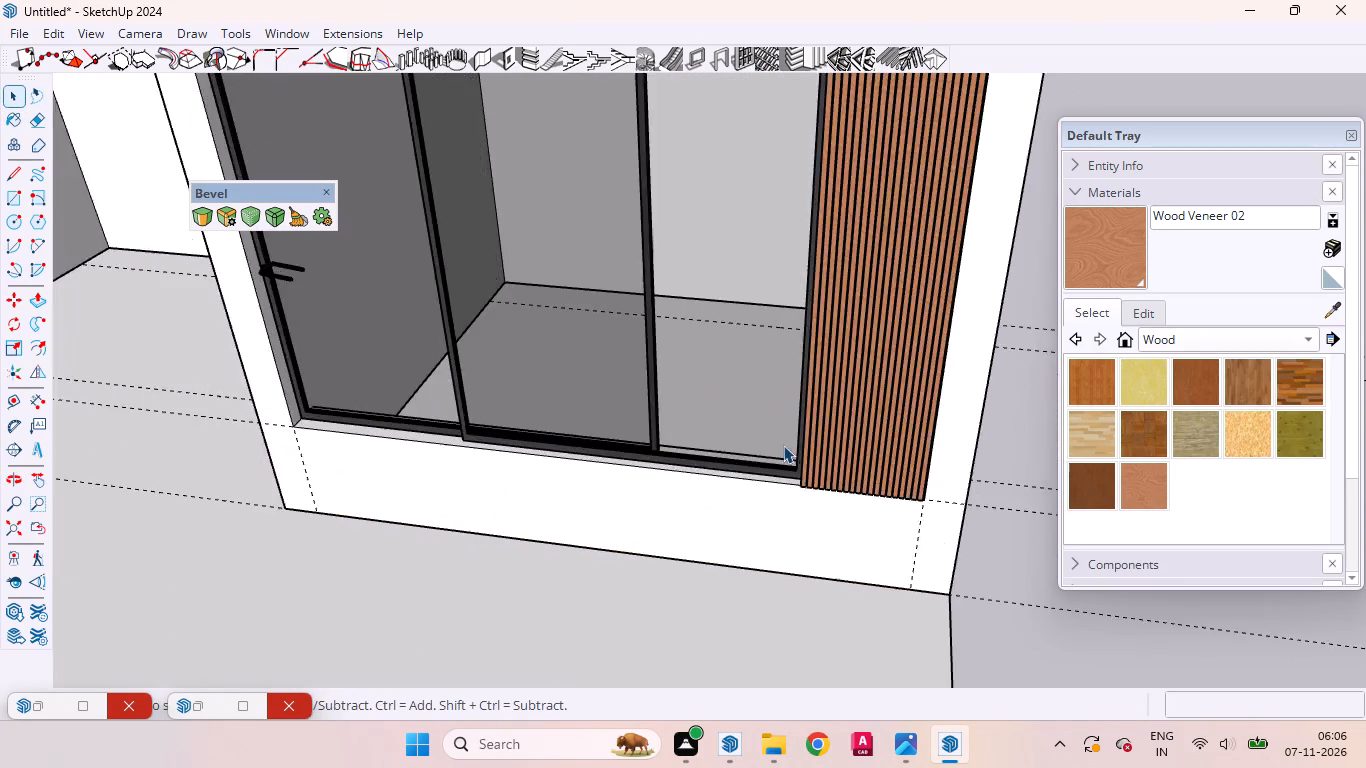
pyautogui.scroll(7, 783, 445)
pyautogui.moveTo(760, 482); pyautogui.dragTo(798, 403, button='middle')
pyautogui.scroll(-1, 804, 373)
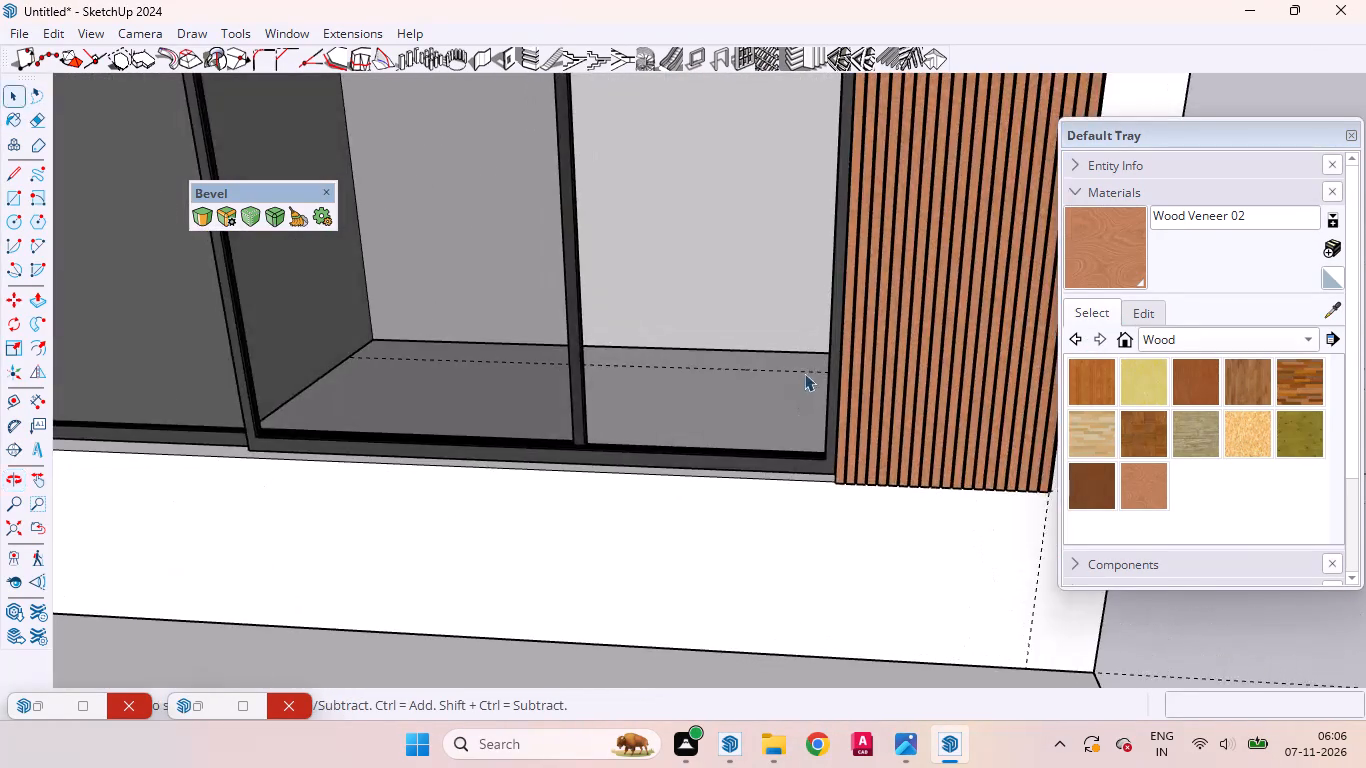
pyautogui.scroll(-12, 804, 373)
pyautogui.scroll(1, 803, 360)
pyautogui.scroll(-1, 803, 360)
pyautogui.moveTo(689, 392); pyautogui.dragTo(706, 296, button='middle')
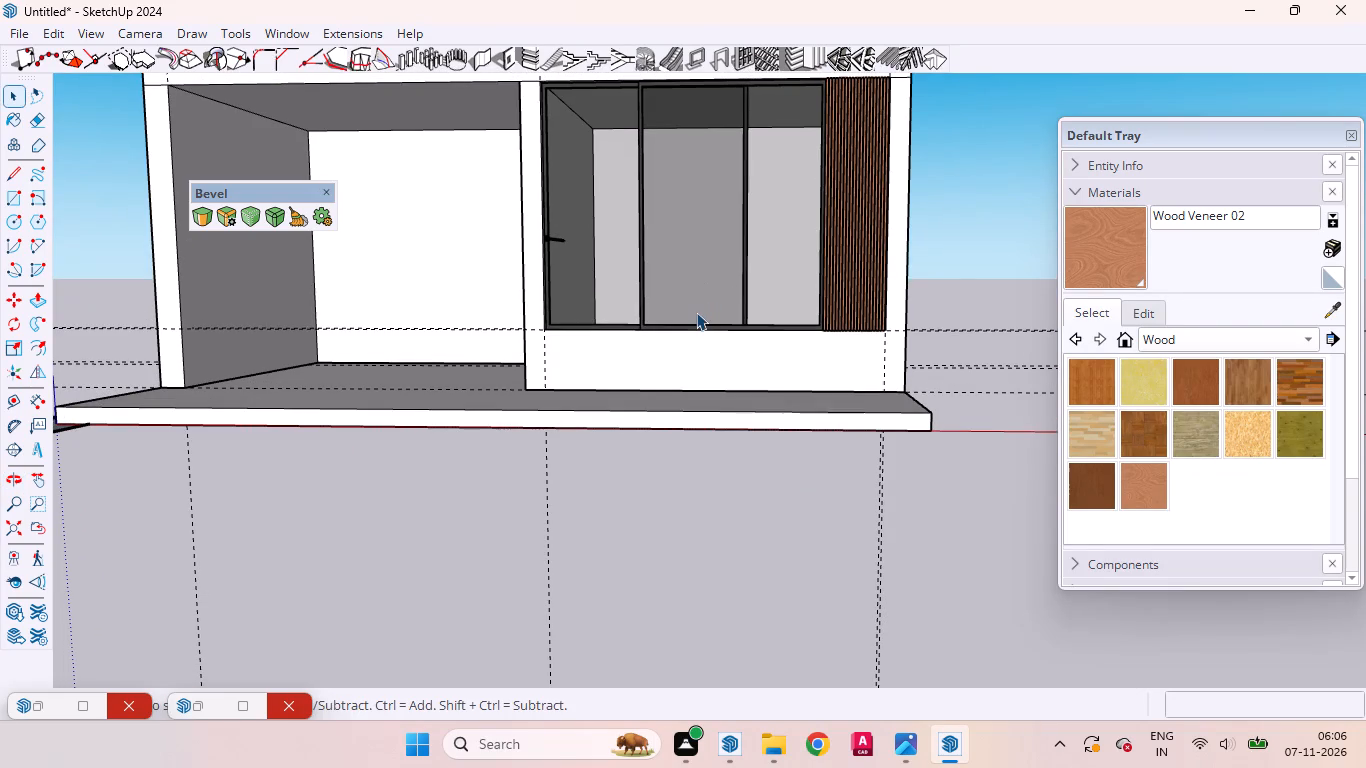
pyautogui.scroll(-3, 752, 435)
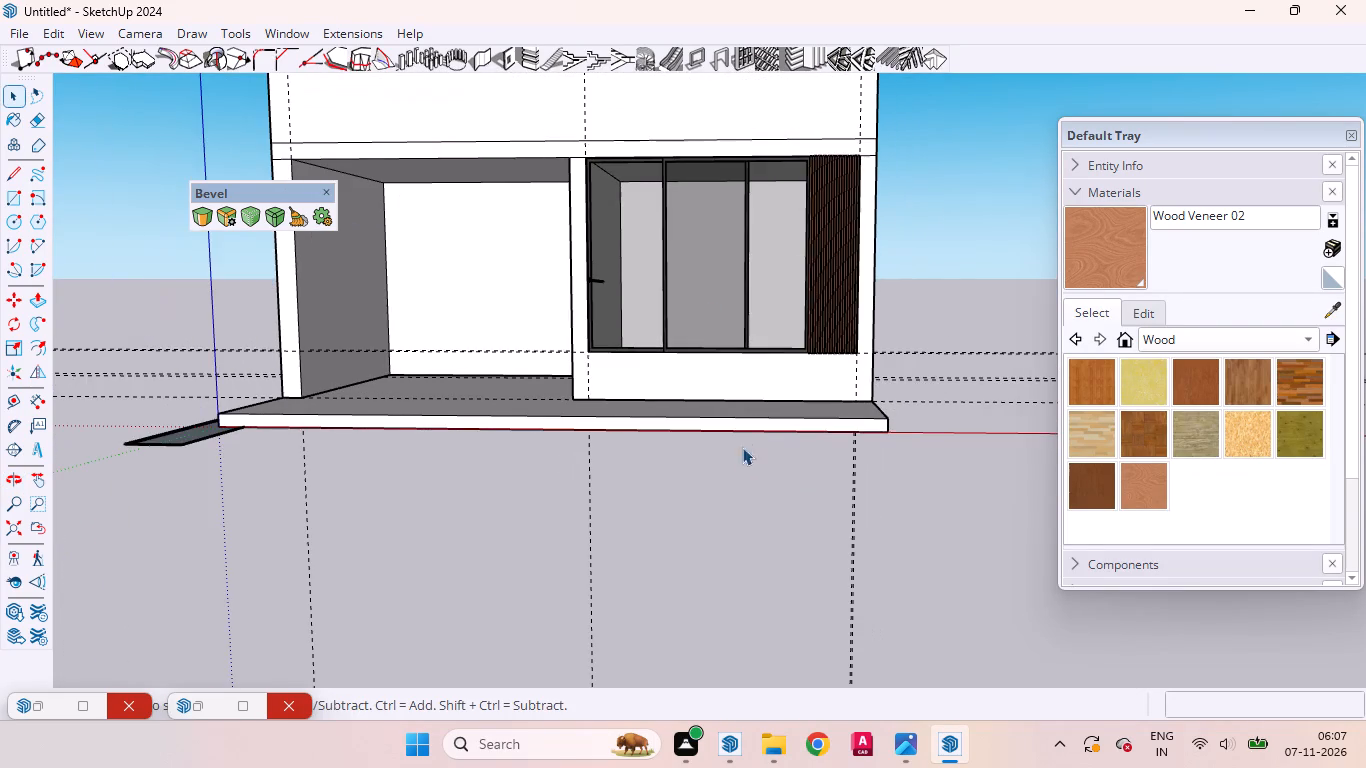
pyautogui.moveTo(745, 468); pyautogui.dragTo(775, 550, button='middle')
pyautogui.scroll(-5, 775, 537)
pyautogui.scroll(3, 833, 379)
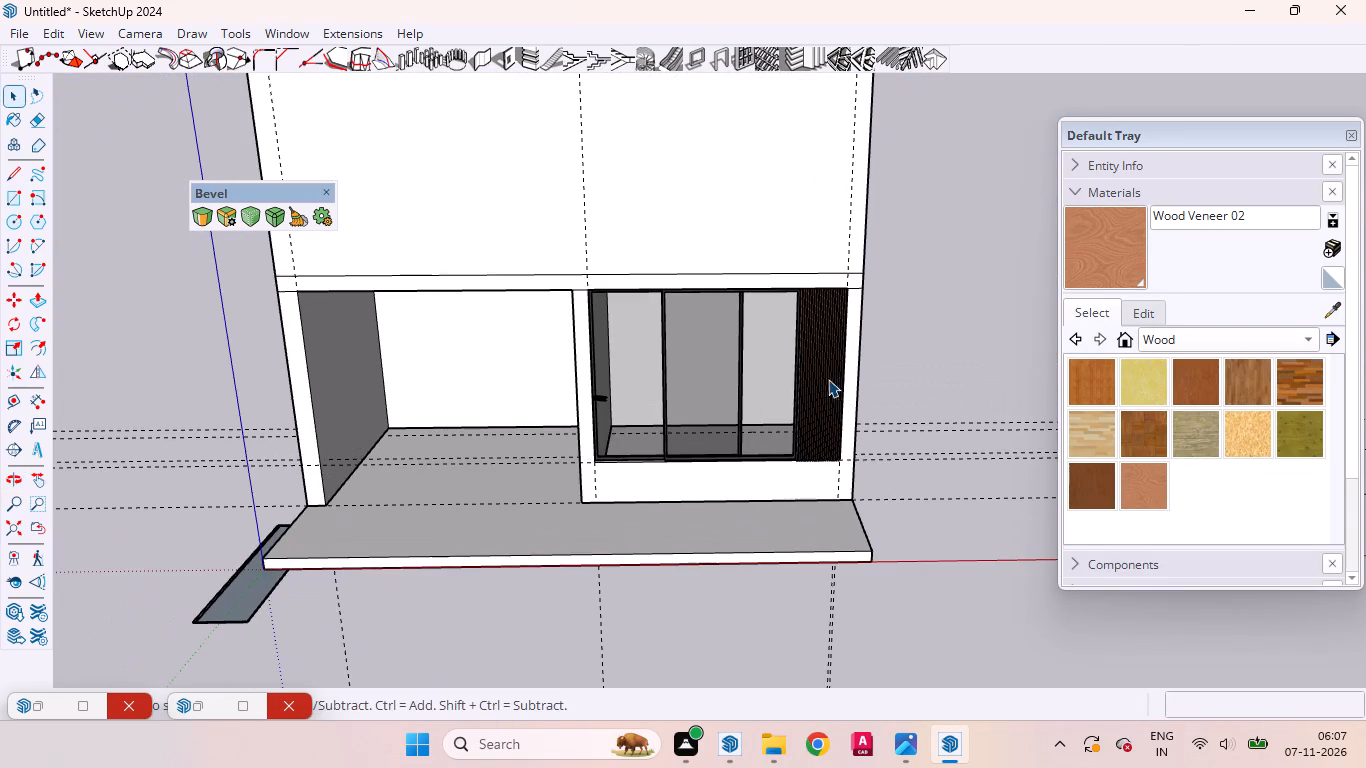
pyautogui.scroll(3, 798, 281)
pyautogui.scroll(-3, 760, 263)
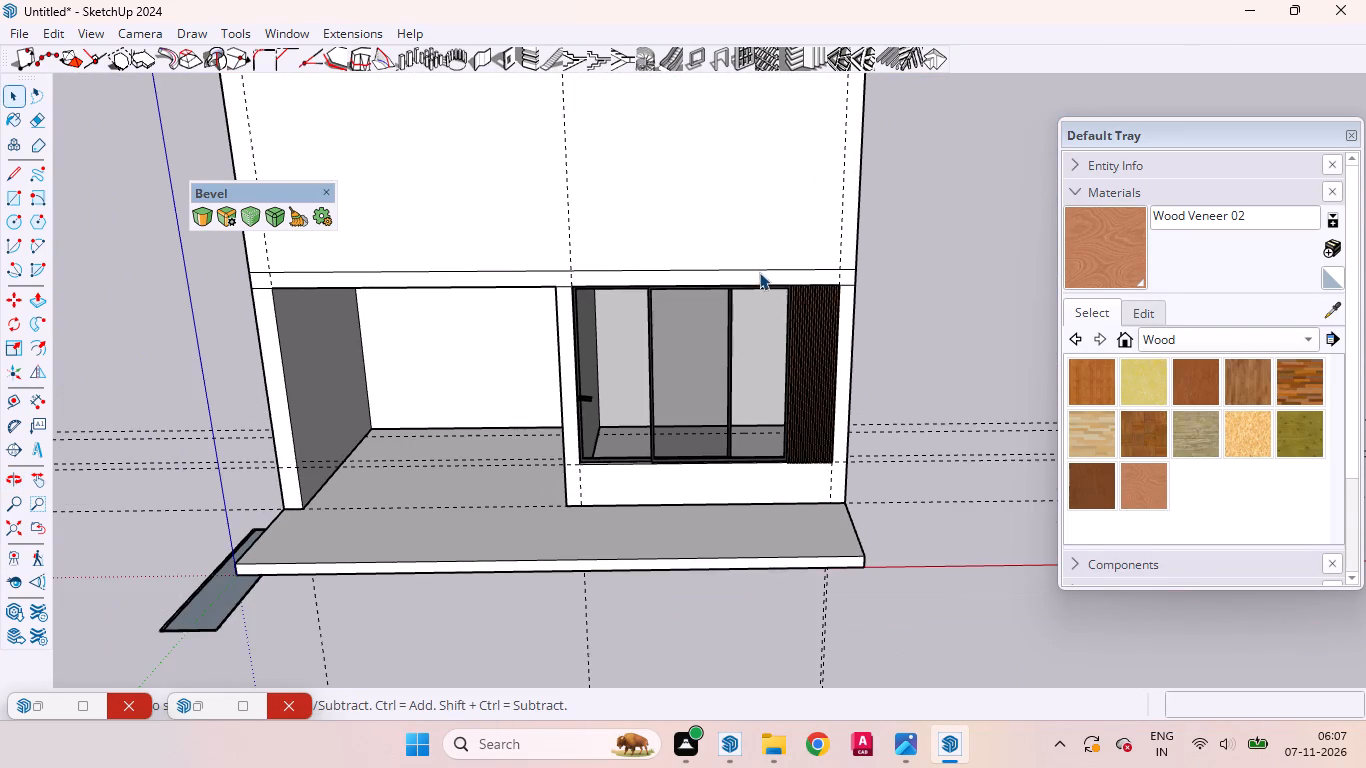
pyautogui.scroll(2, 882, 128)
pyautogui.scroll(-3, 826, 358)
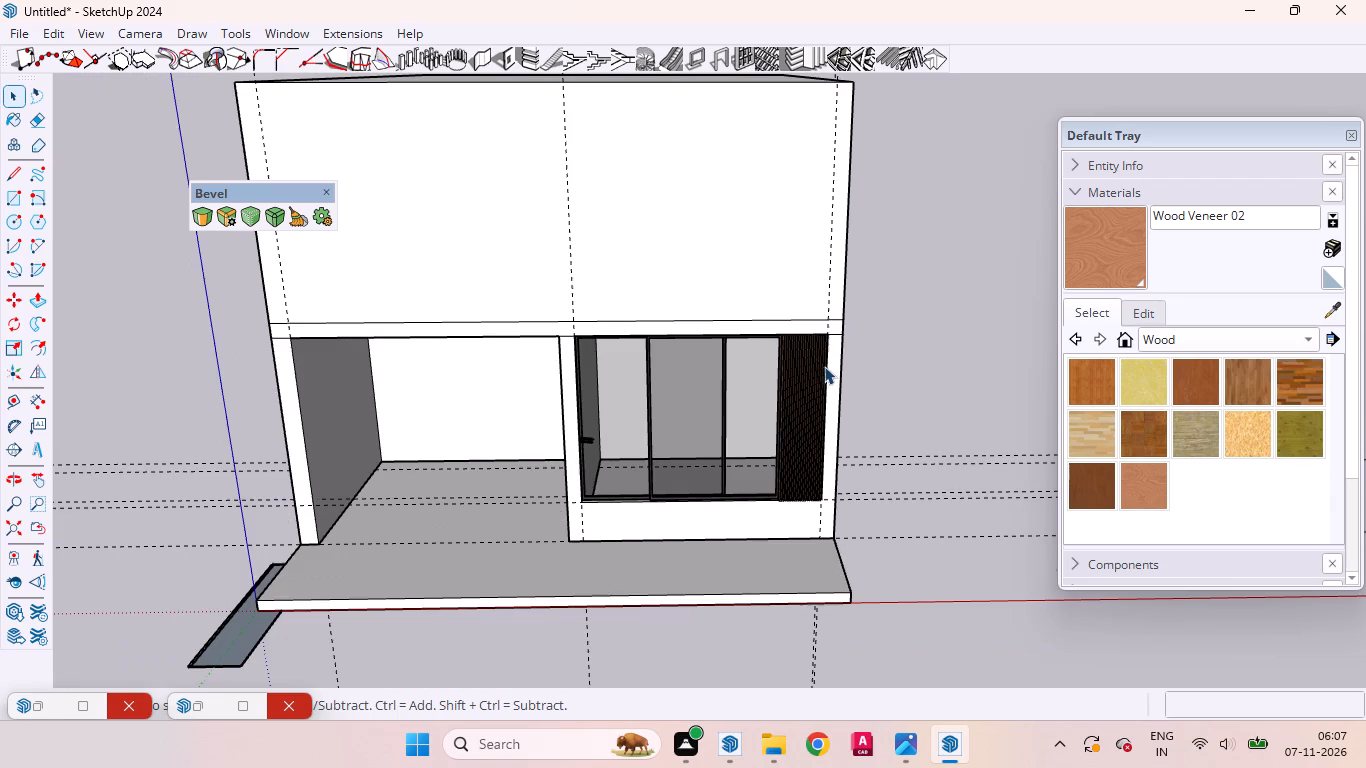
# Add a vertical guide about 1' 5 1/2" in from the upper wall's louvre-side edge, and another 1" further inward.
pyautogui.press('t')
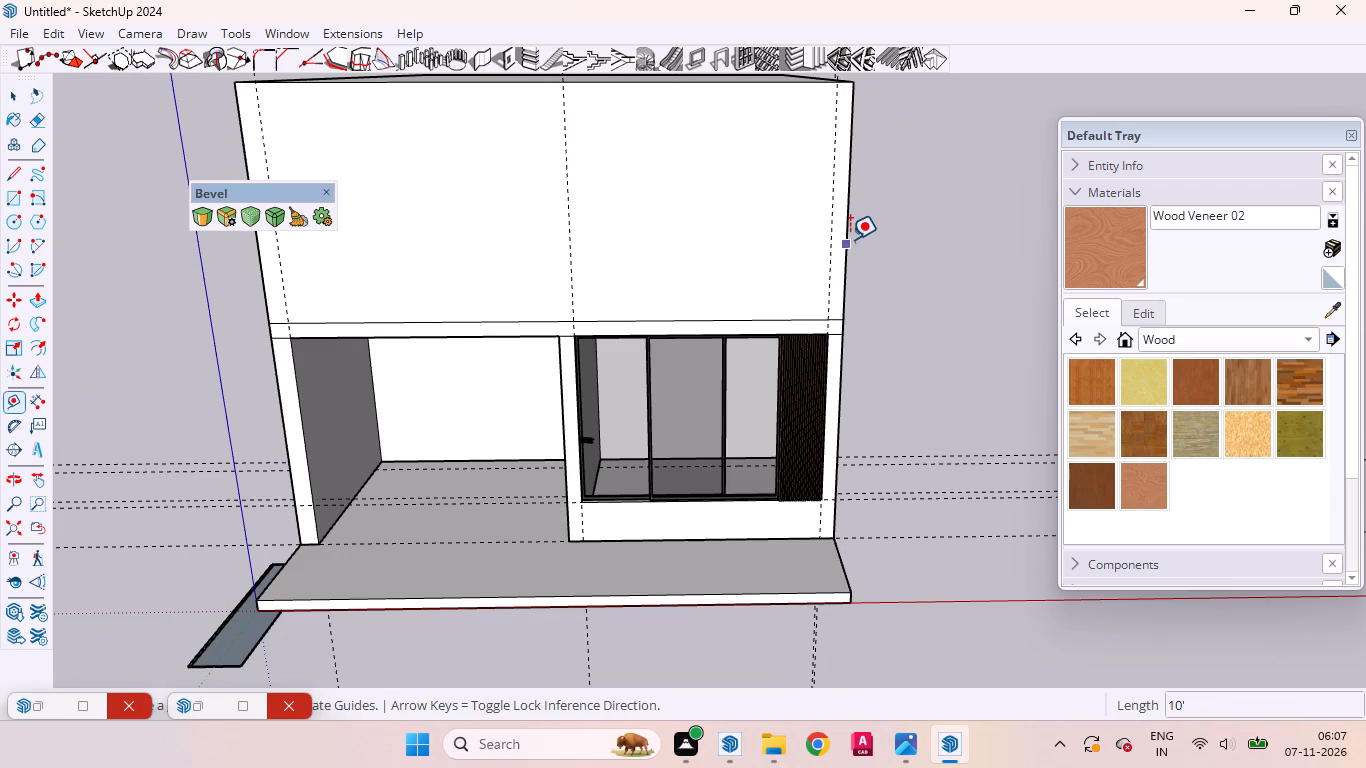
pyautogui.click(850, 236)
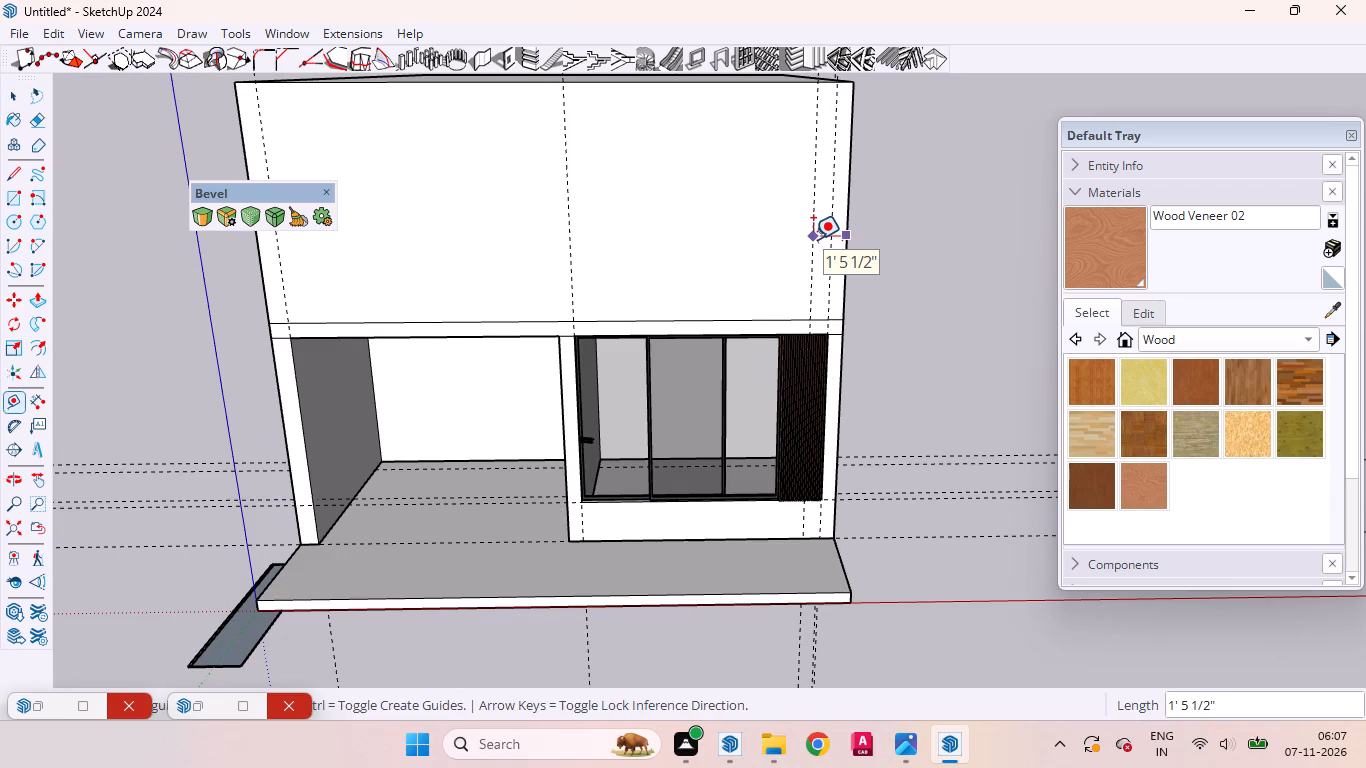
pyautogui.click(813, 239)
pyautogui.scroll(7, 821, 230)
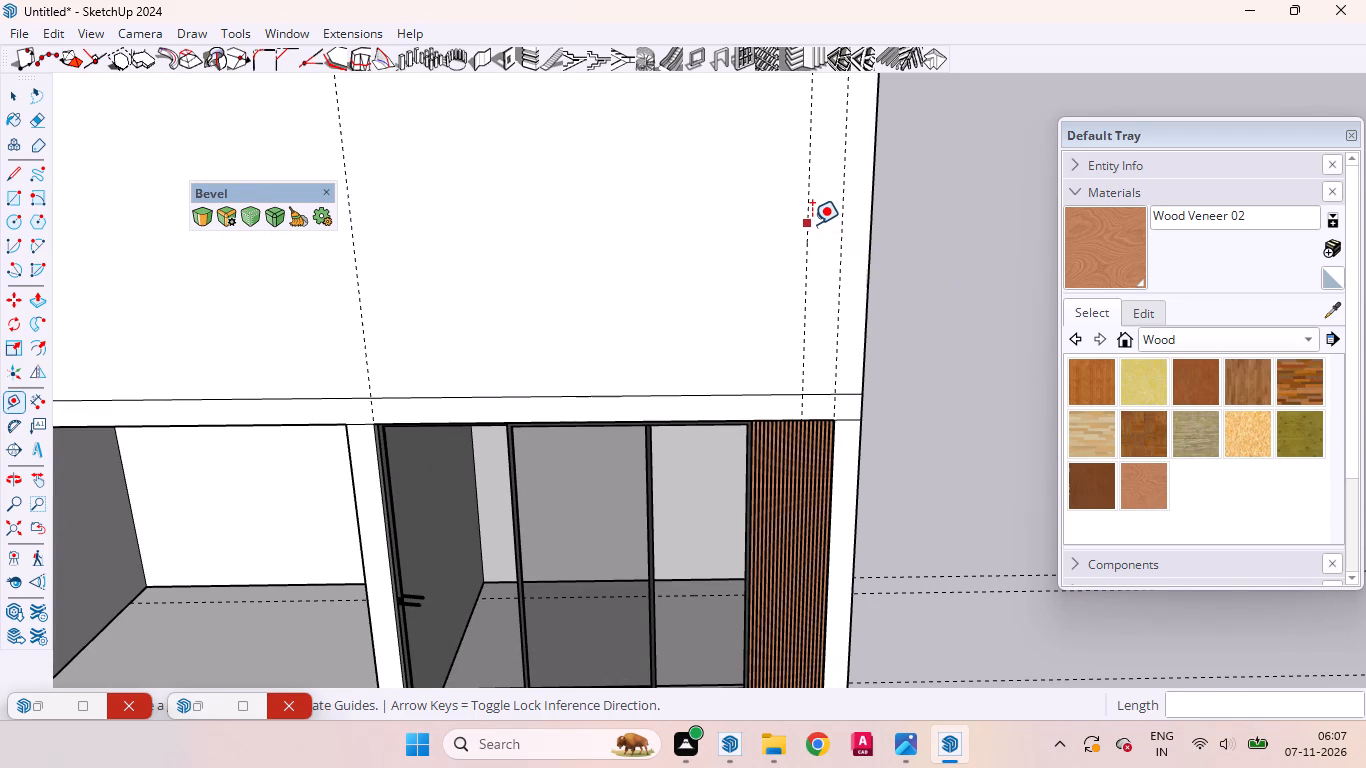
pyautogui.click(812, 224)
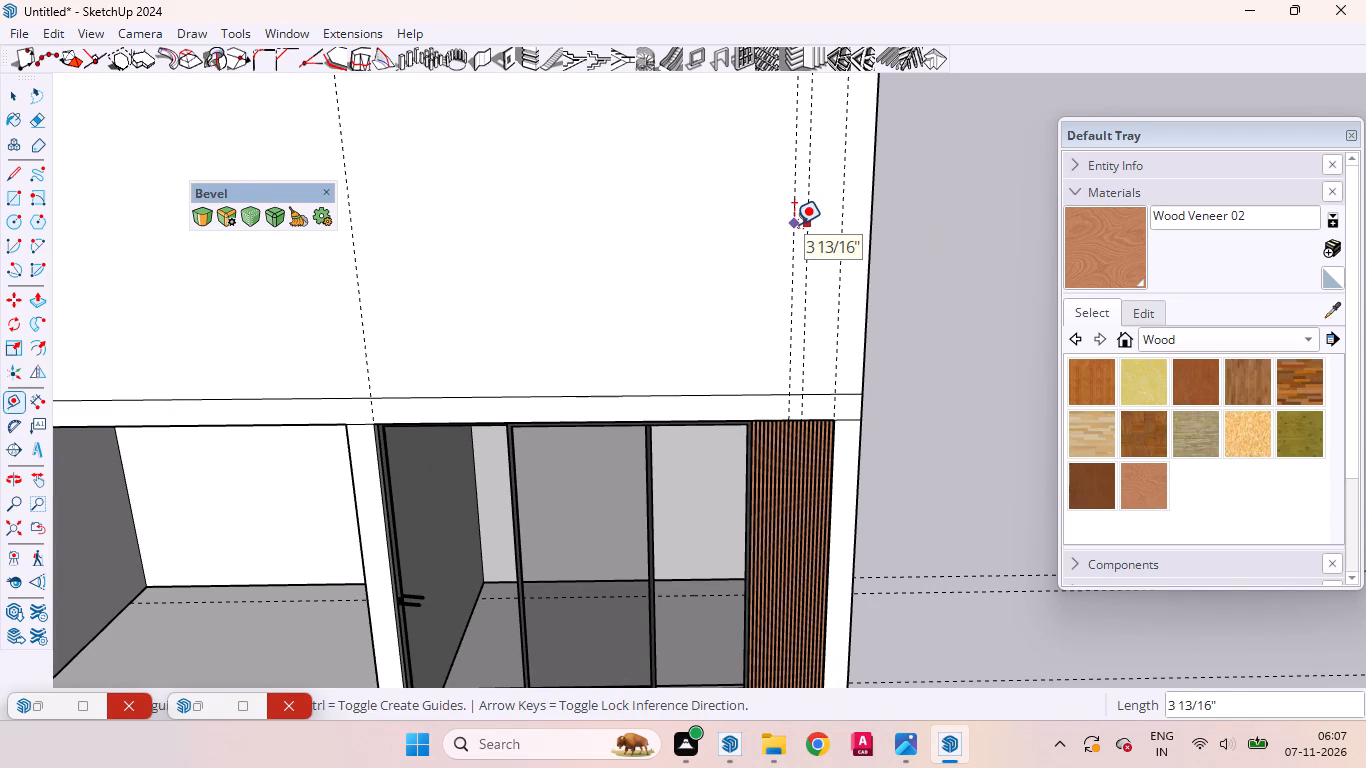
pyautogui.press('1')
pyautogui.press('Return')
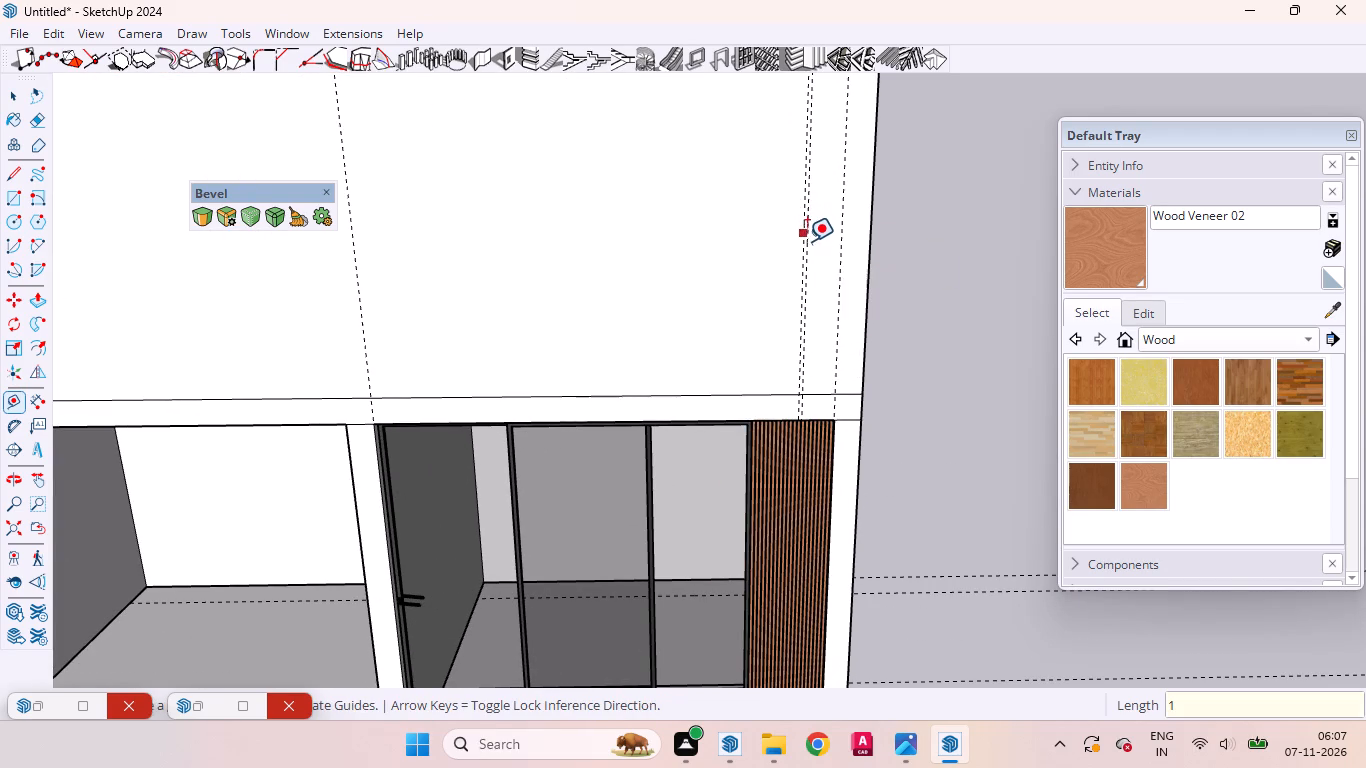
pyautogui.press('space')
# Inside the house group, draw a 1" by 10' vertical rectangle between the two closely spaced guides, from the floor-band line to the roof edge.
pyautogui.scroll(-1, 801, 366)
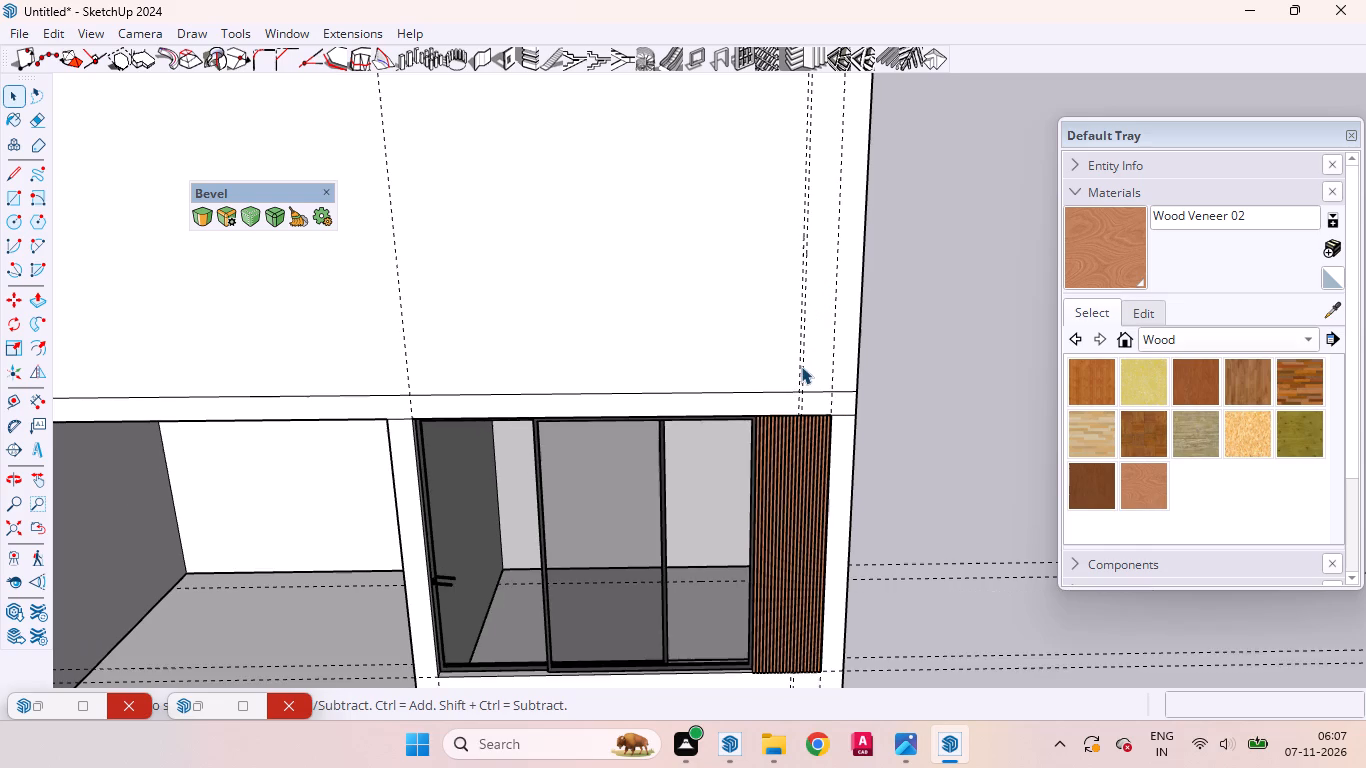
pyautogui.scroll(-2, 801, 366)
pyautogui.moveTo(679, 356); pyautogui.dragTo(618, 325, button='middle')
pyautogui.click(655, 284)
pyautogui.doubleClick(656, 284)
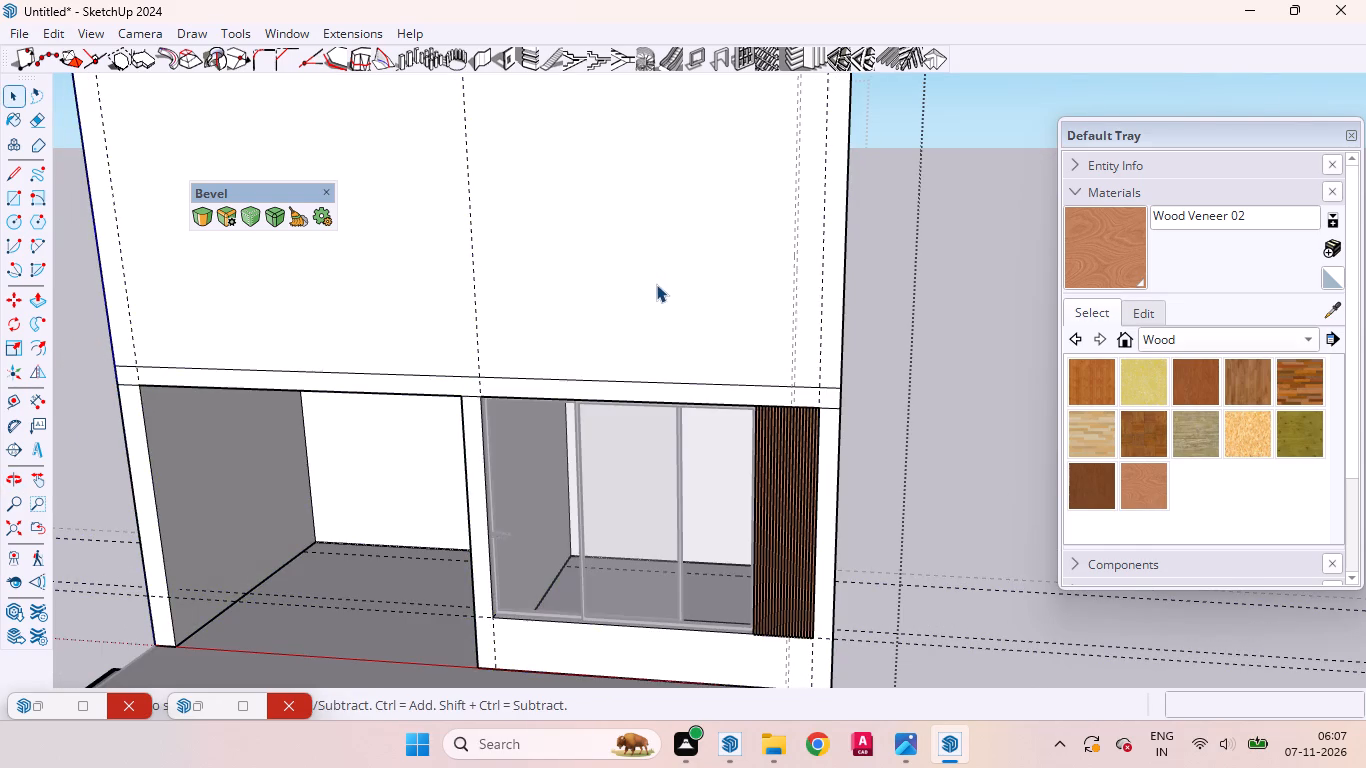
pyautogui.press('r')
pyautogui.scroll(2, 786, 316)
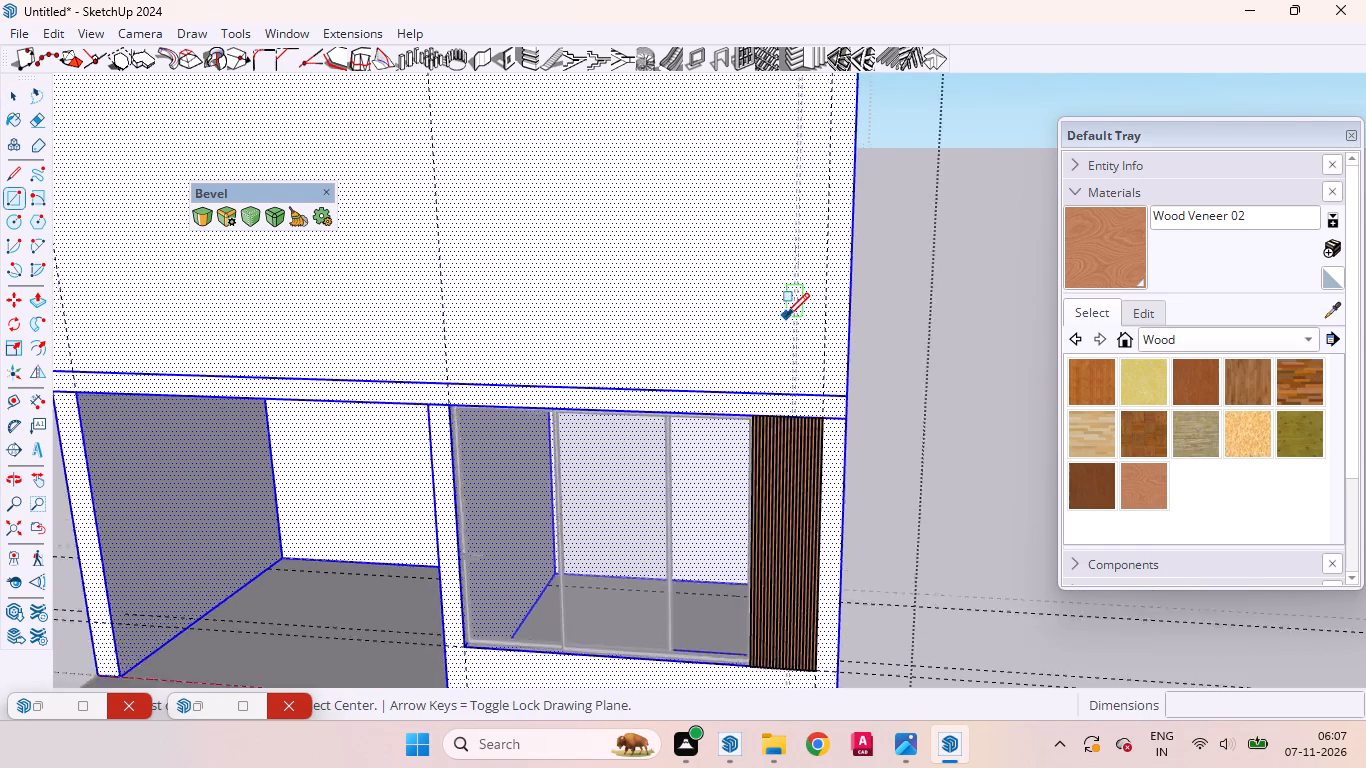
pyautogui.scroll(20, 786, 316)
pyautogui.scroll(1, 786, 316)
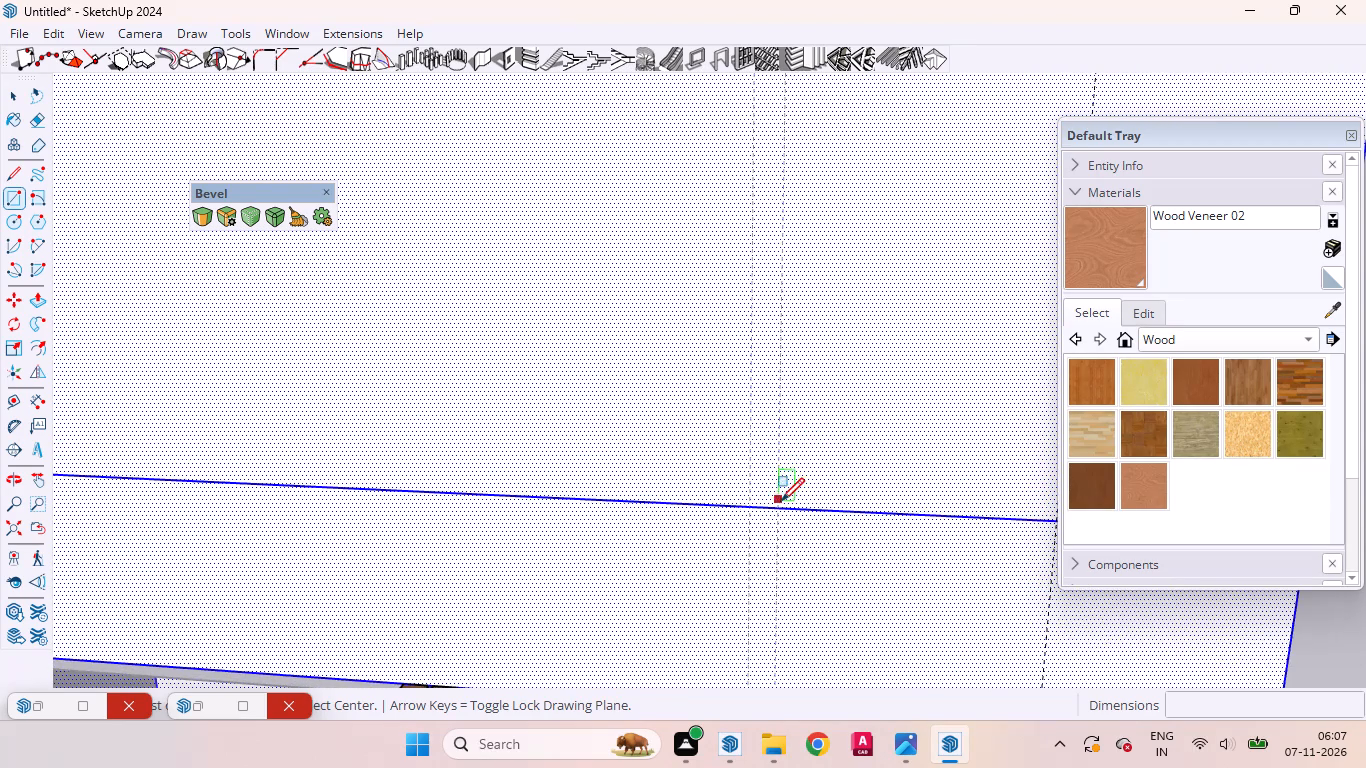
pyautogui.click(777, 508)
pyautogui.scroll(-10, 773, 351)
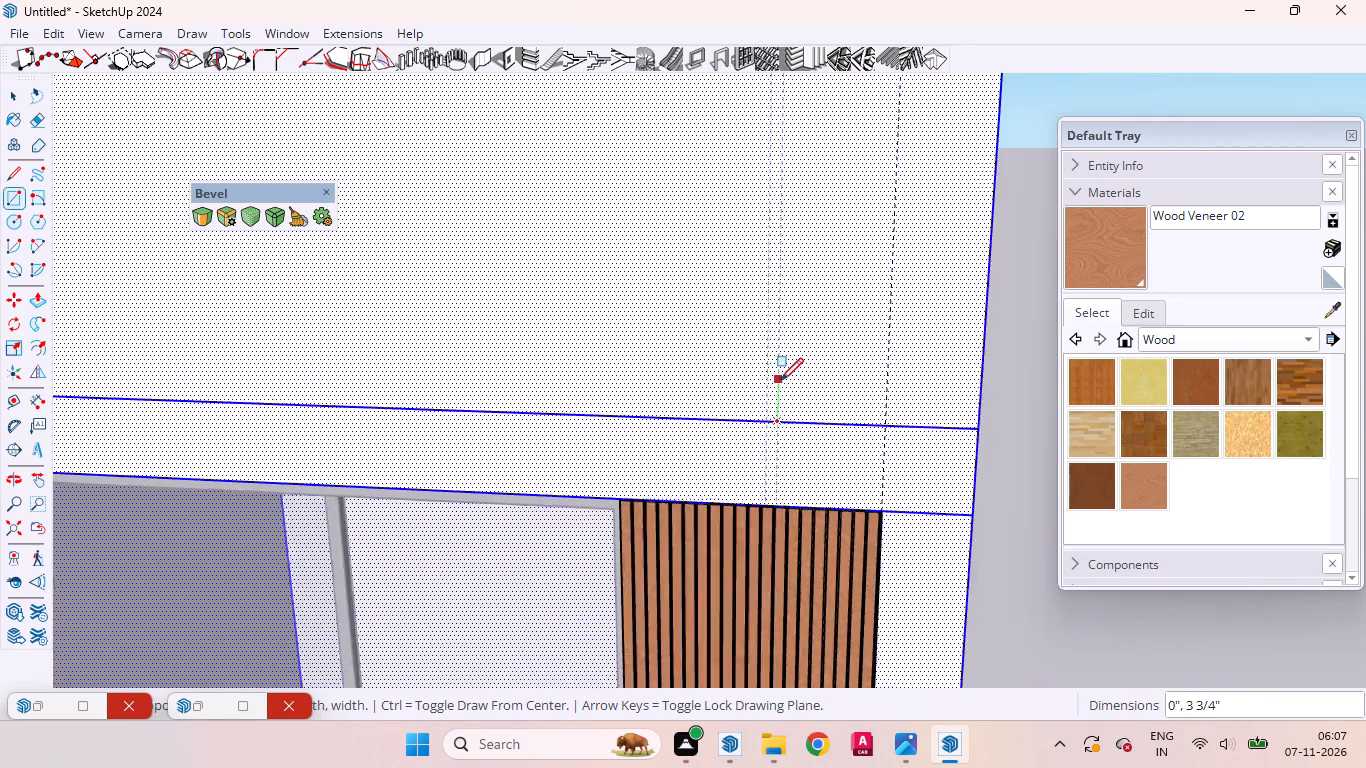
pyautogui.scroll(-9, 780, 381)
pyautogui.scroll(1, 780, 386)
pyautogui.scroll(-16, 780, 386)
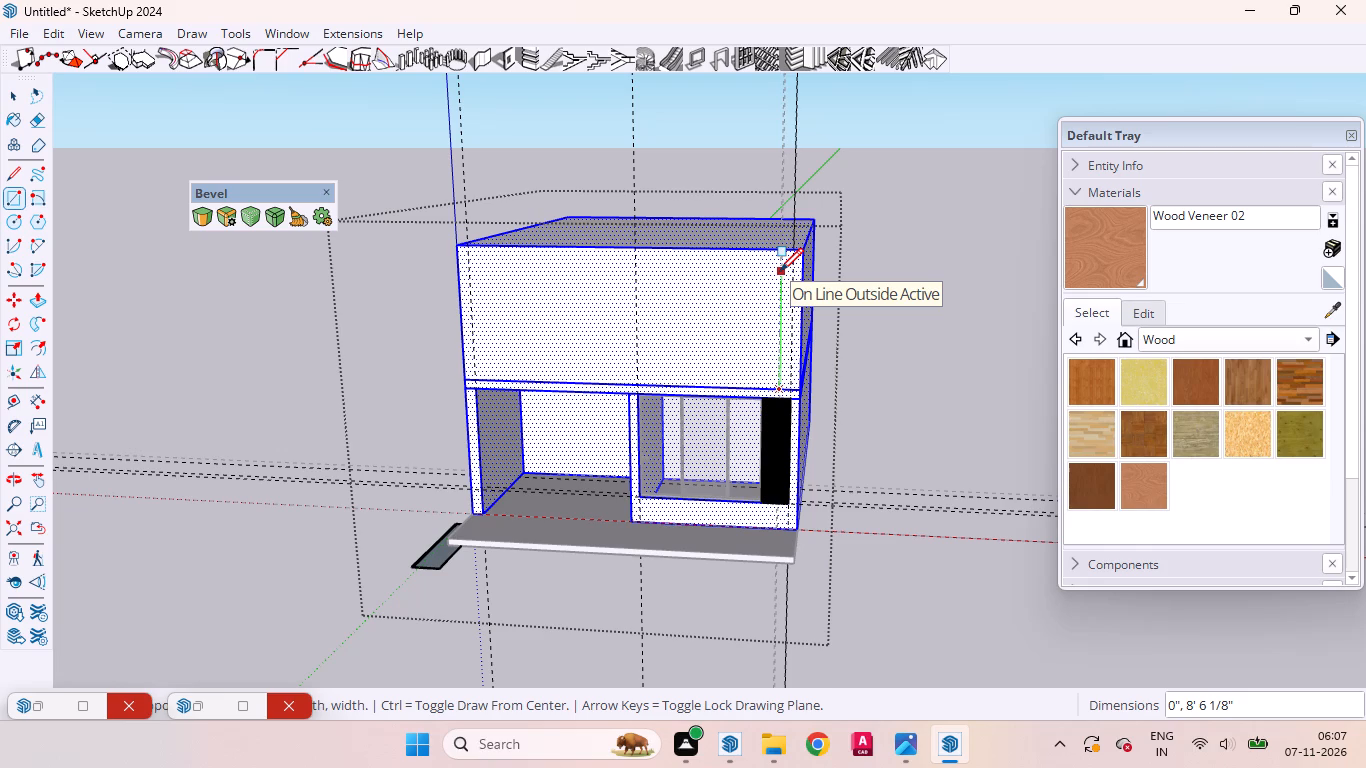
pyautogui.scroll(4, 775, 261)
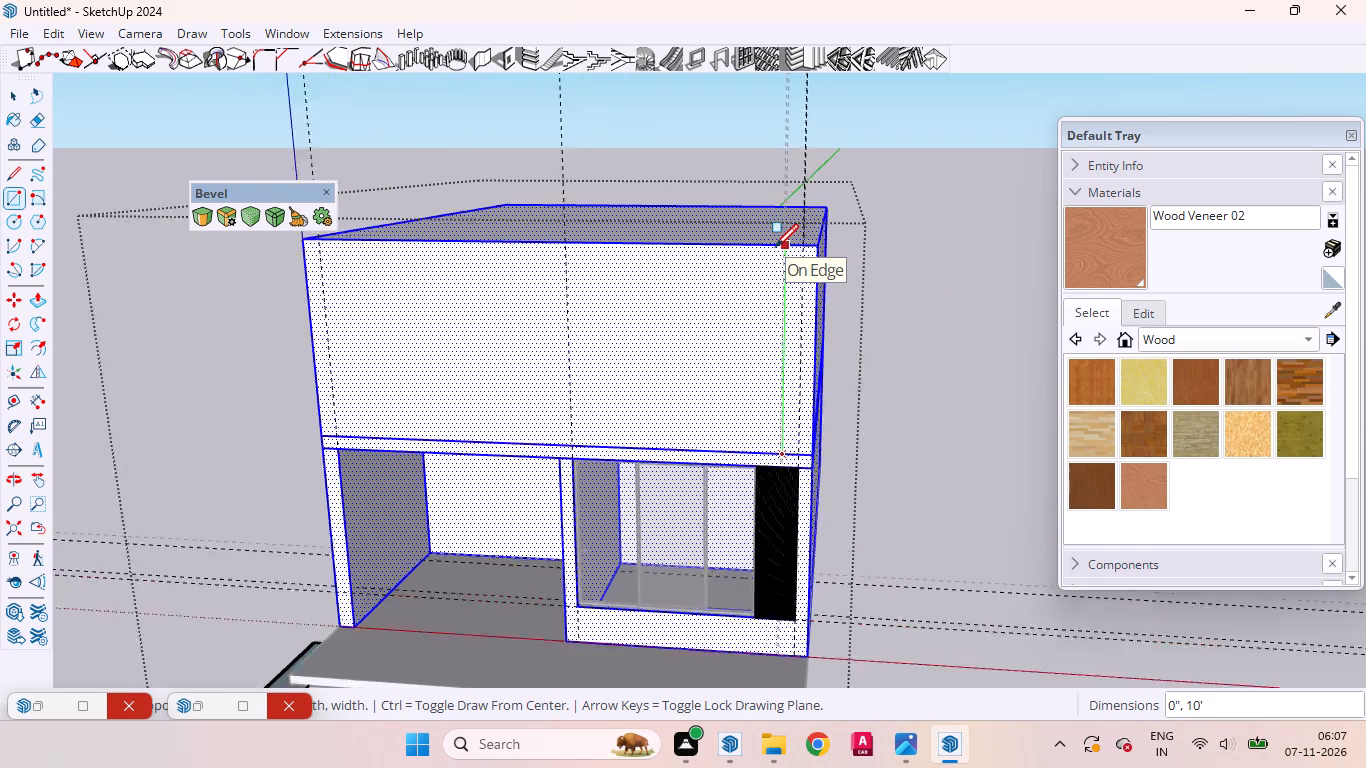
pyautogui.scroll(9, 775, 247)
pyautogui.scroll(-1, 779, 242)
pyautogui.scroll(12, 779, 242)
pyautogui.scroll(-1, 801, 245)
pyautogui.scroll(6, 801, 245)
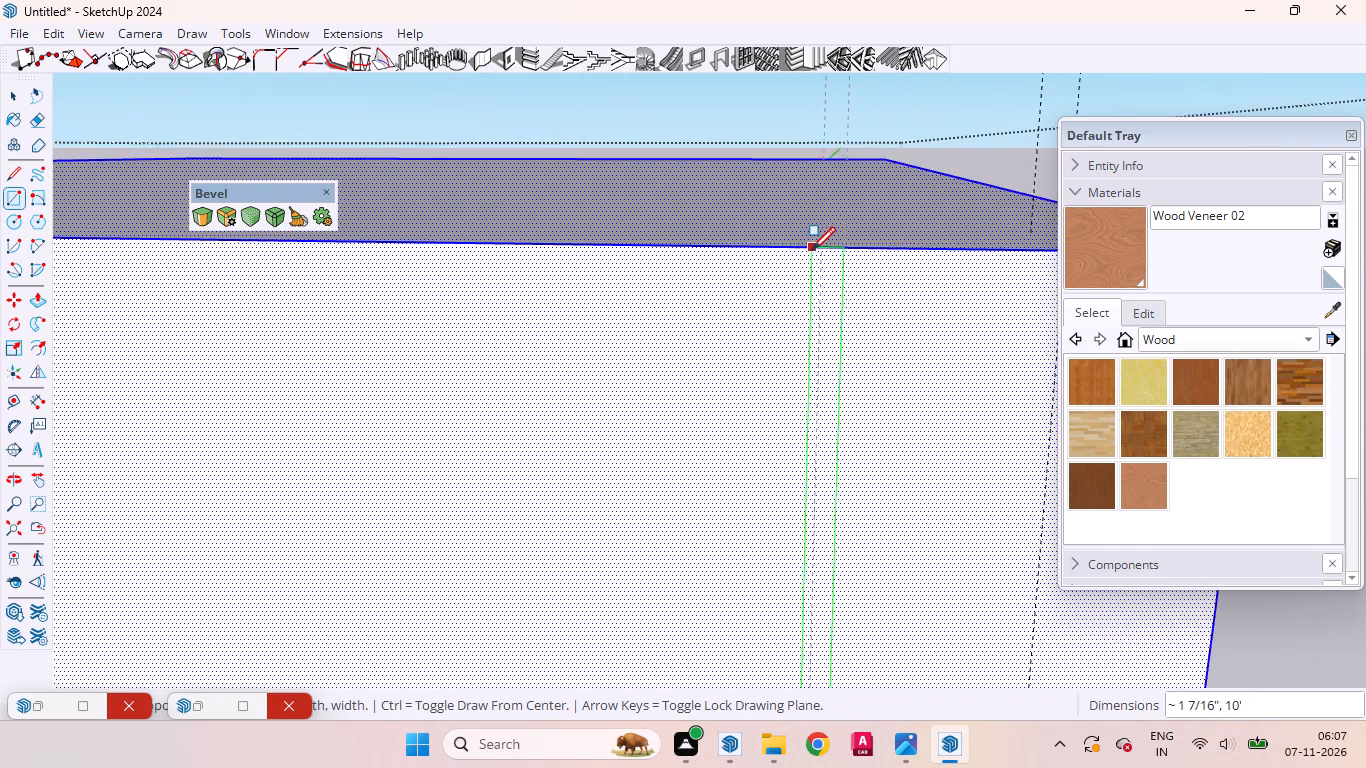
pyautogui.scroll(2, 812, 250)
pyautogui.click(823, 249)
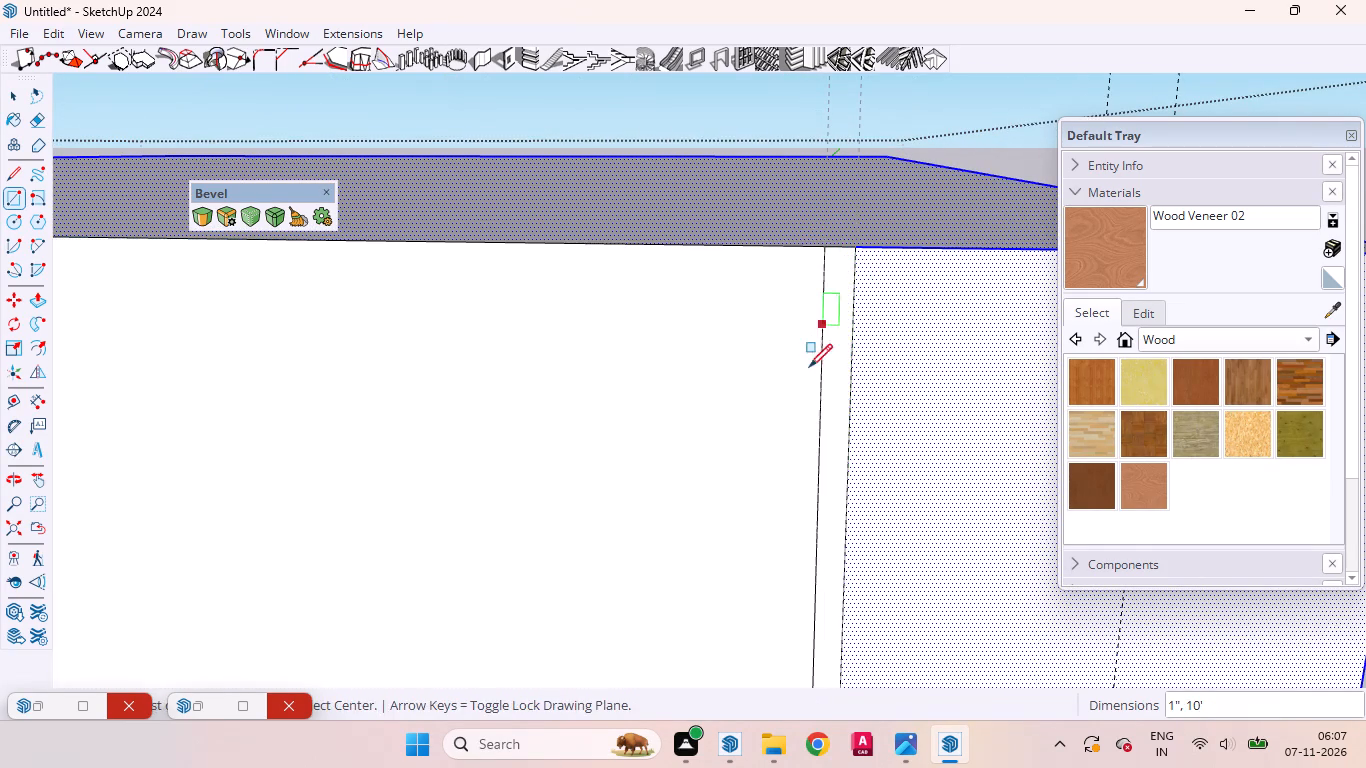
# Push the narrow vertical strip 1" into the upper wall to form a groove.
pyautogui.press('space')
pyautogui.click(838, 312)
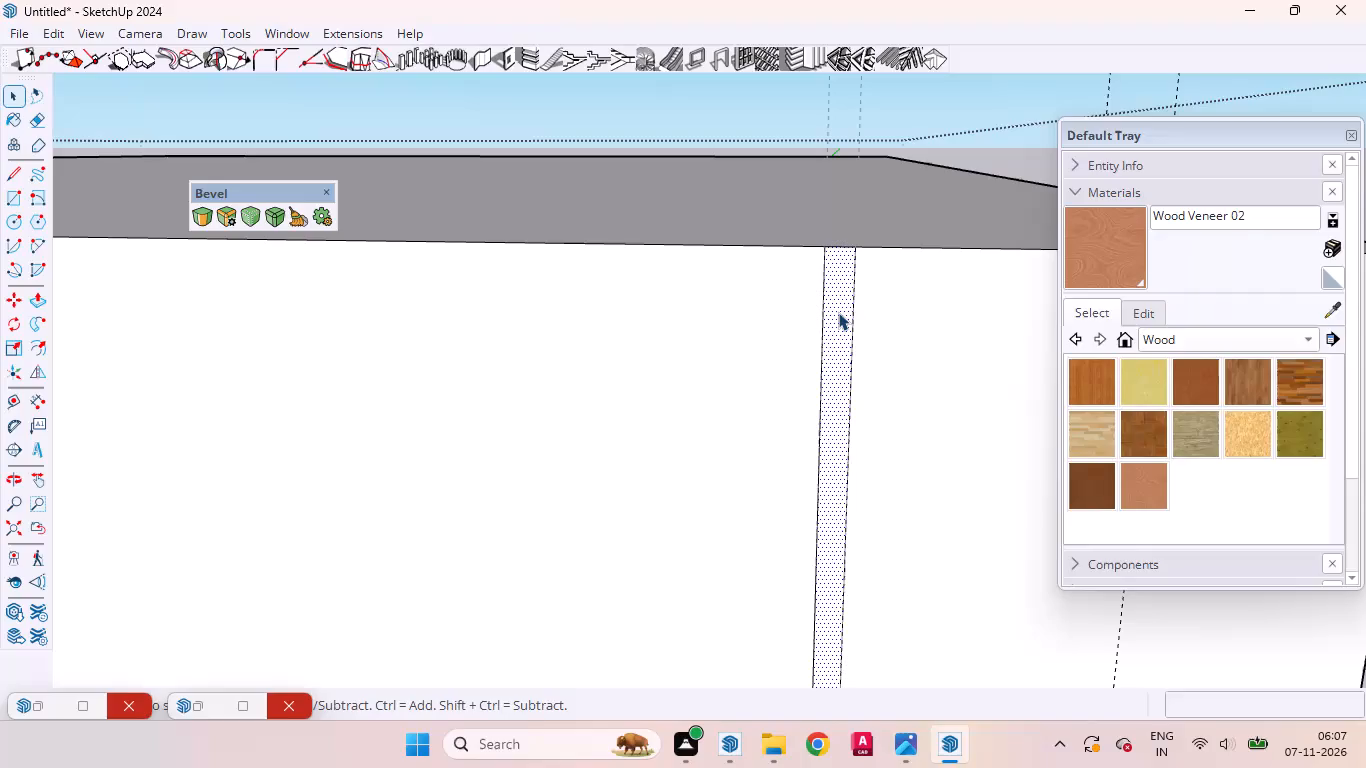
pyautogui.press('p')
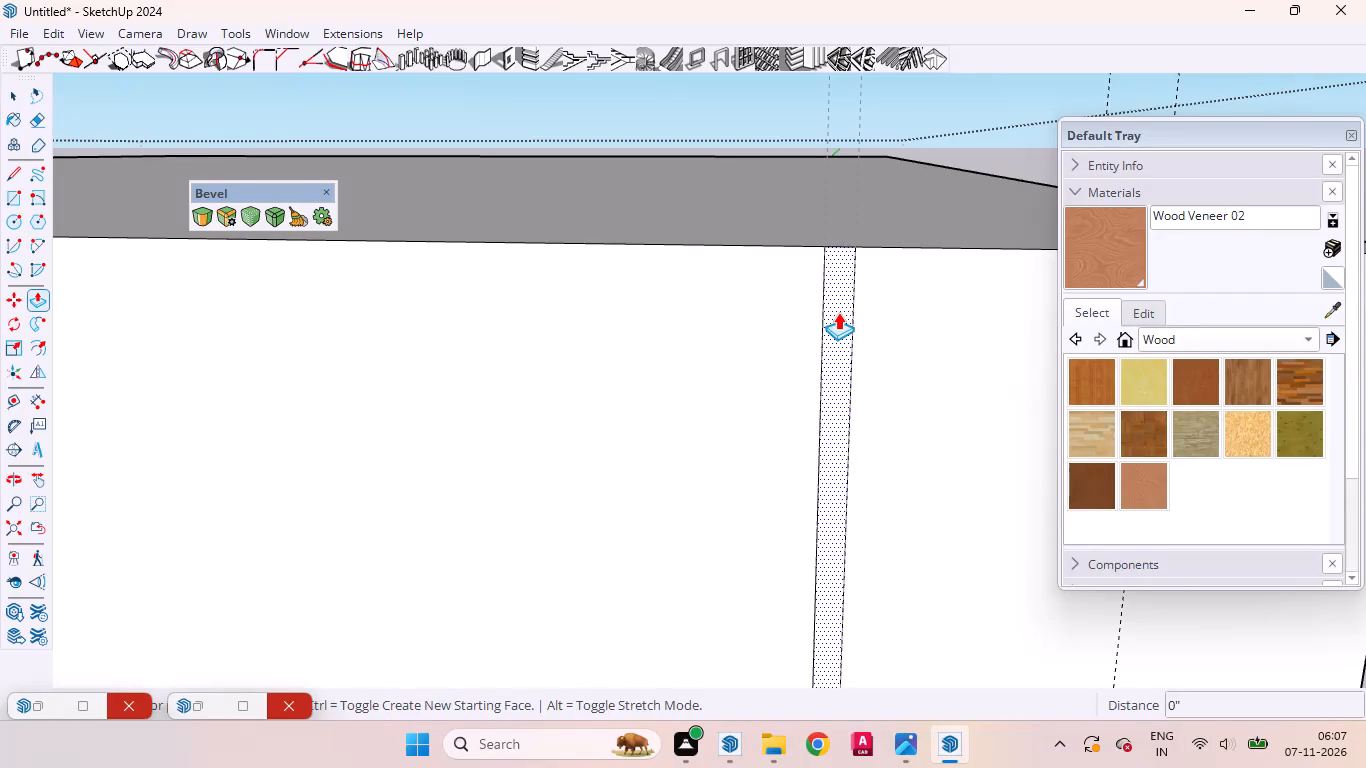
pyautogui.click(838, 312)
pyautogui.press('1')
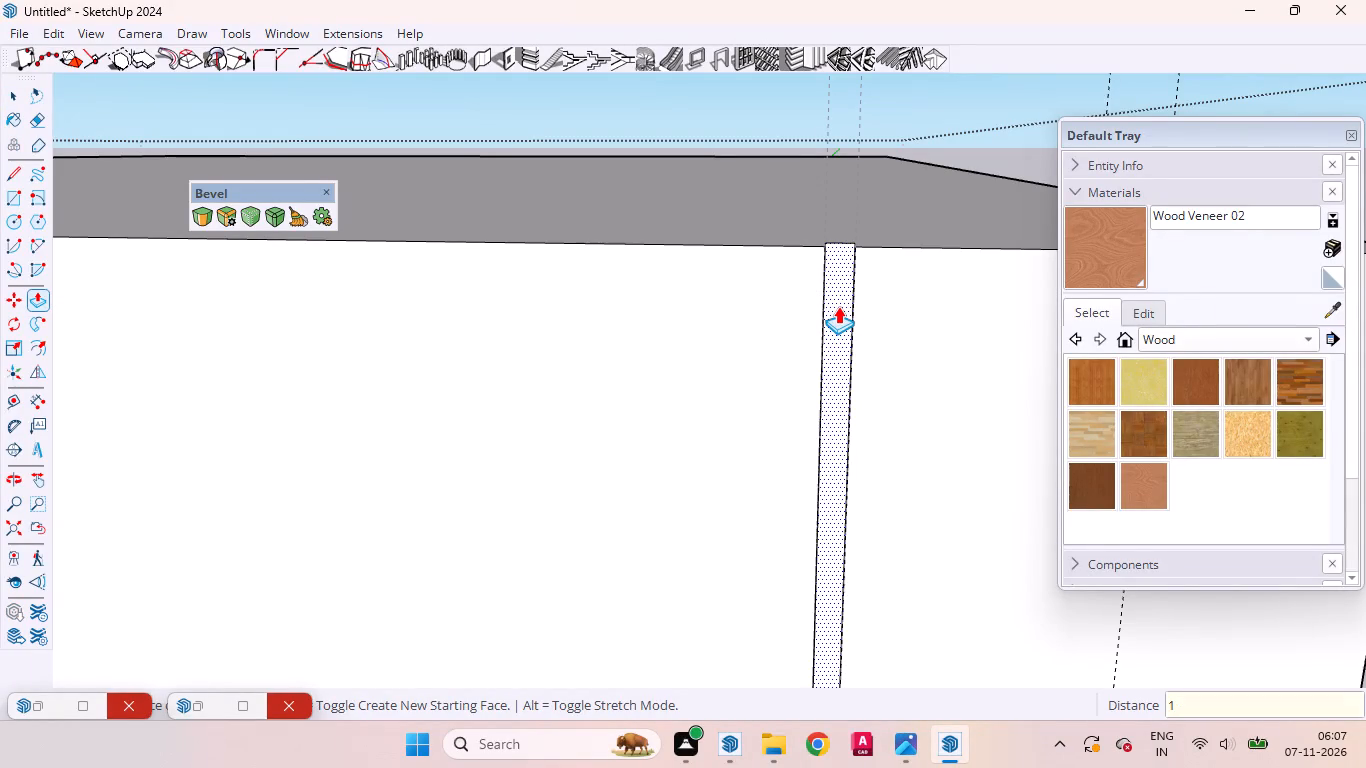
pyautogui.press('Return')
pyautogui.press('space')
# Measure the upper wall's height along the louvre-side front corner, from the floor-band line to the roof edge.
pyautogui.scroll(-11, 788, 262)
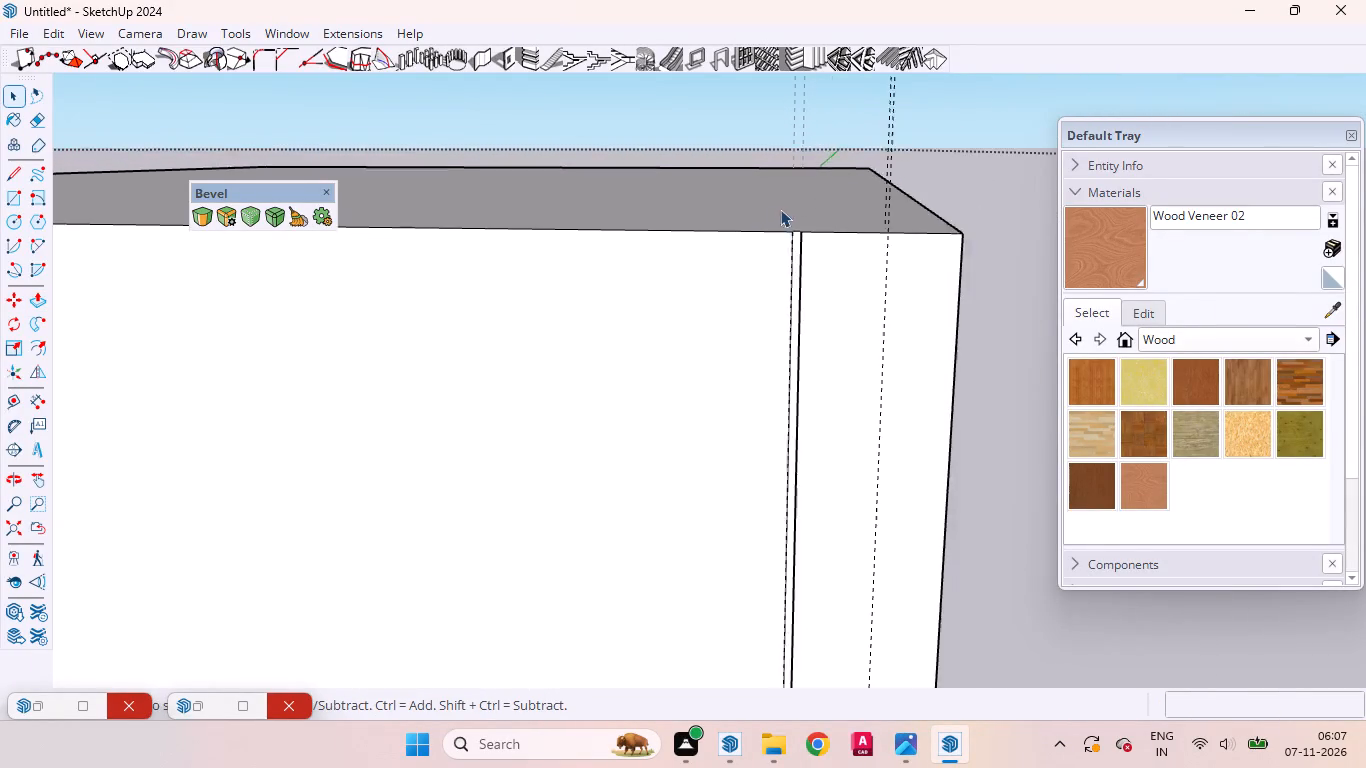
pyautogui.scroll(-7, 780, 209)
pyautogui.scroll(1, 796, 182)
pyautogui.scroll(-8, 796, 182)
pyautogui.moveTo(781, 339); pyautogui.dragTo(572, 388, button='middle')
pyautogui.scroll(4, 609, 373)
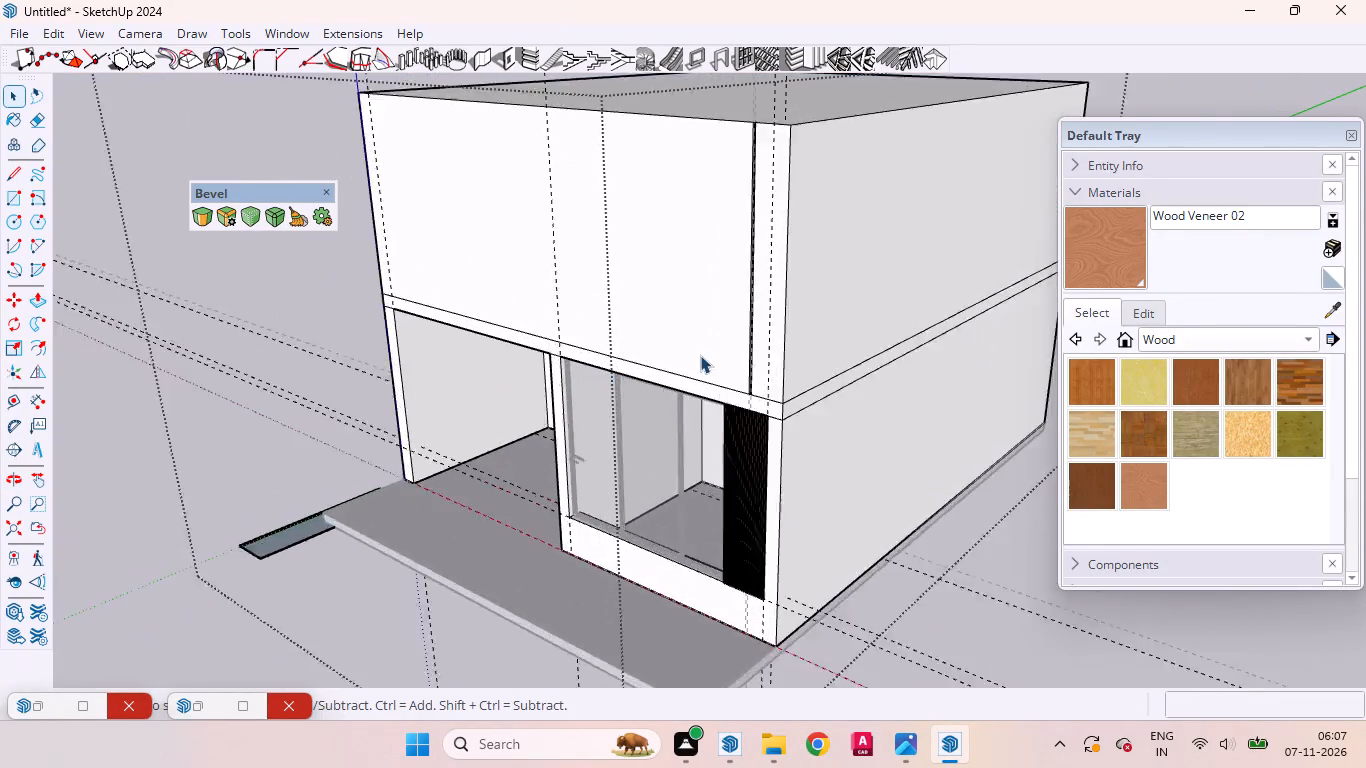
pyautogui.scroll(-1, 703, 355)
pyautogui.scroll(5, 706, 355)
pyautogui.scroll(-2, 725, 372)
pyautogui.scroll(8, 725, 373)
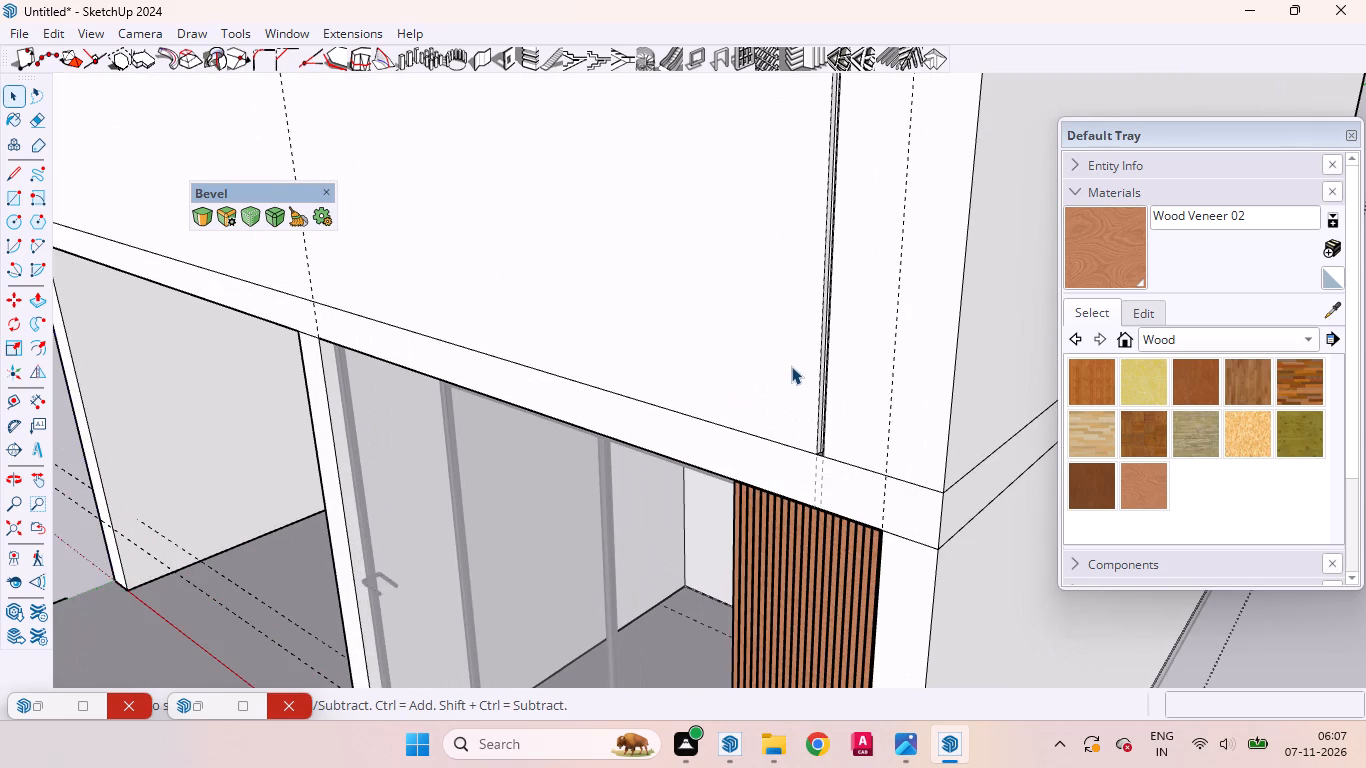
pyautogui.press('d')
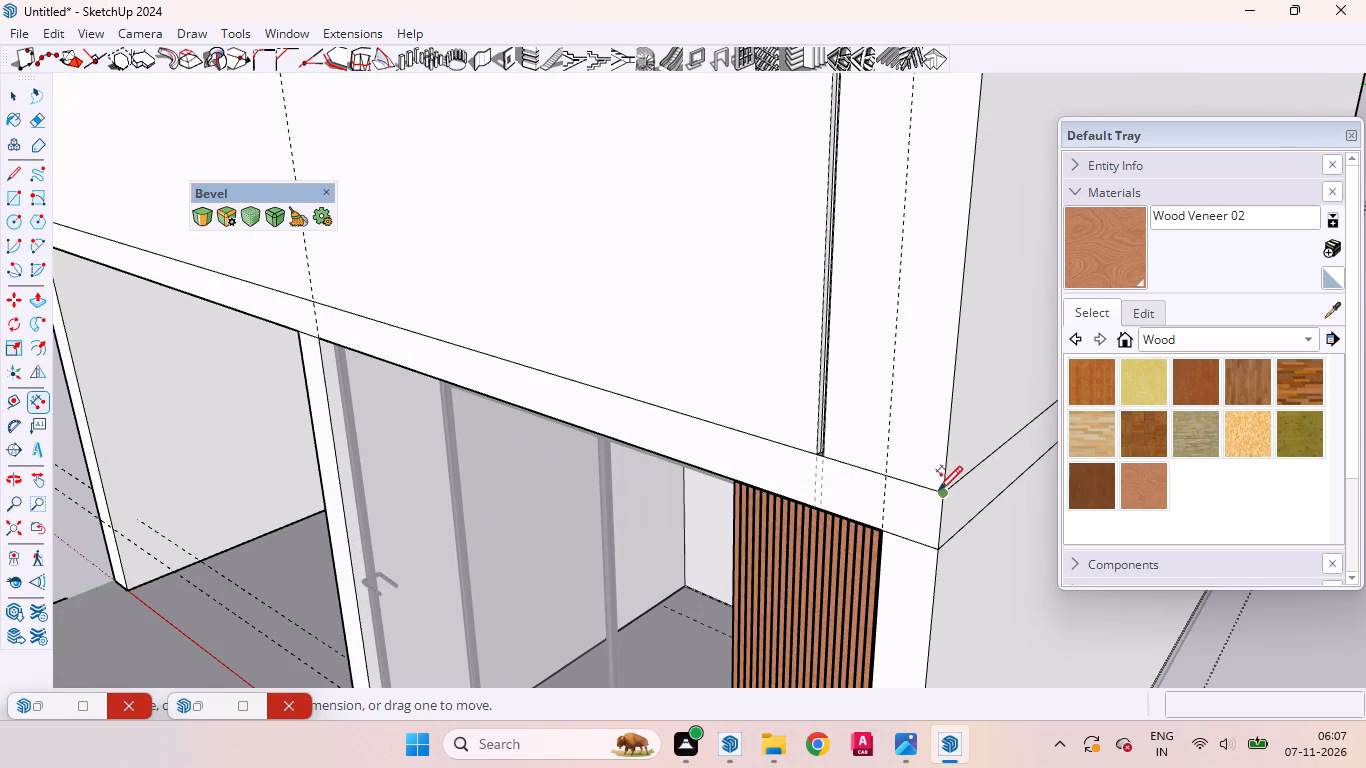
pyautogui.click(940, 490)
pyautogui.scroll(-15, 920, 390)
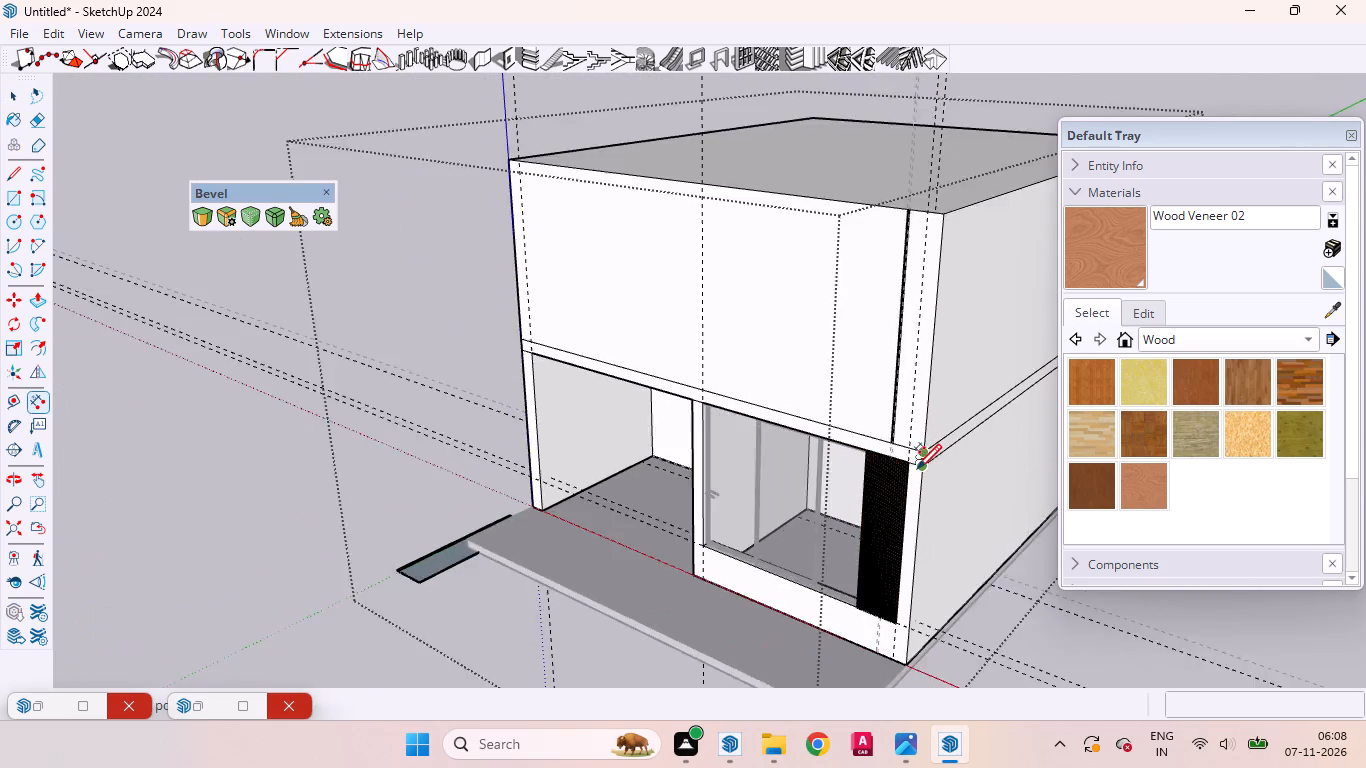
pyautogui.scroll(-3, 917, 467)
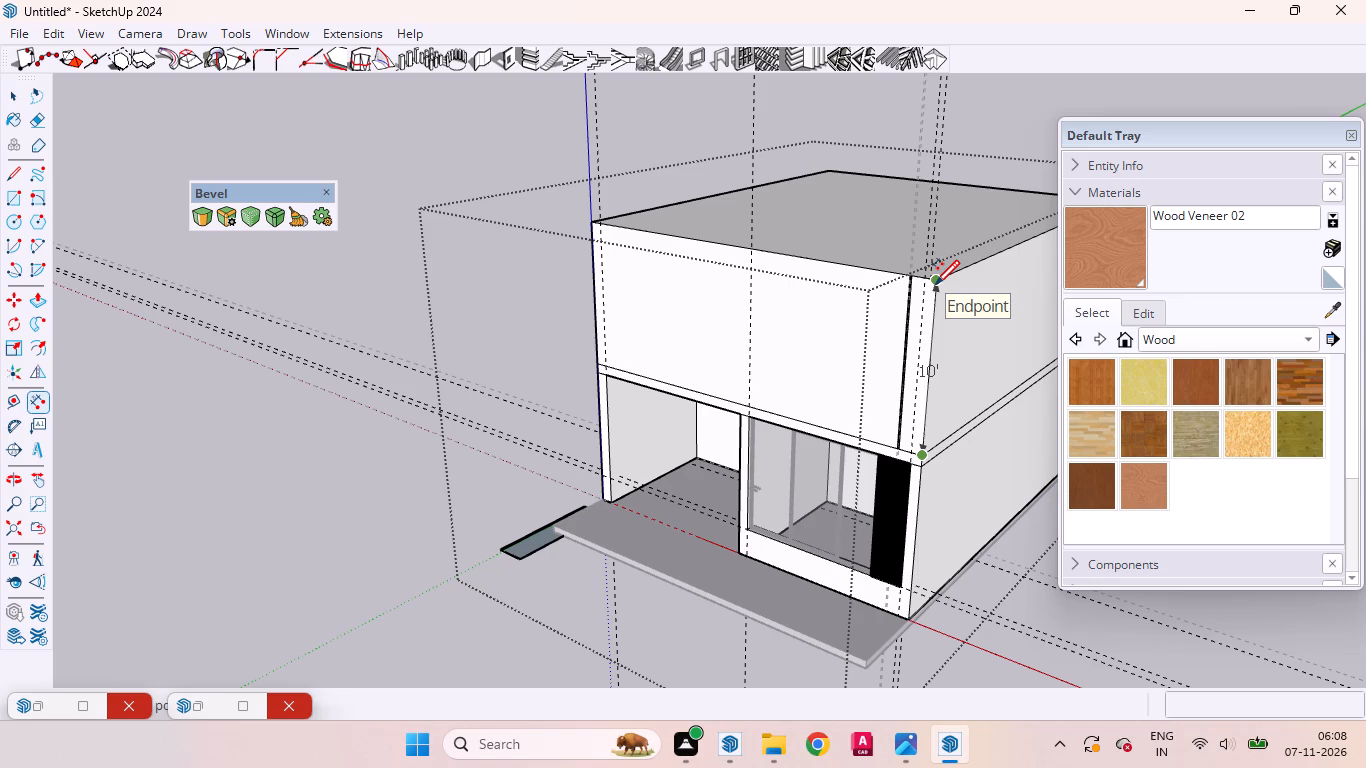
pyautogui.click(935, 283)
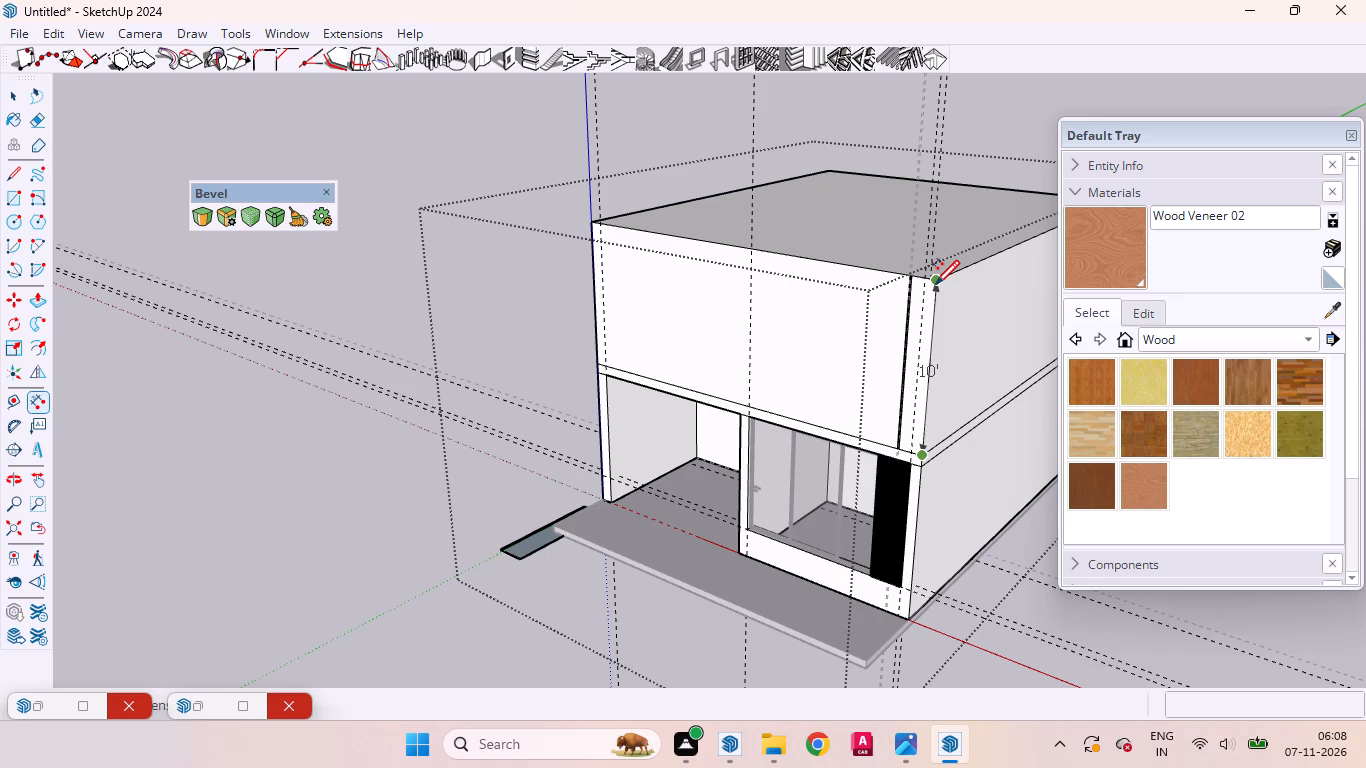
pyautogui.press('space')
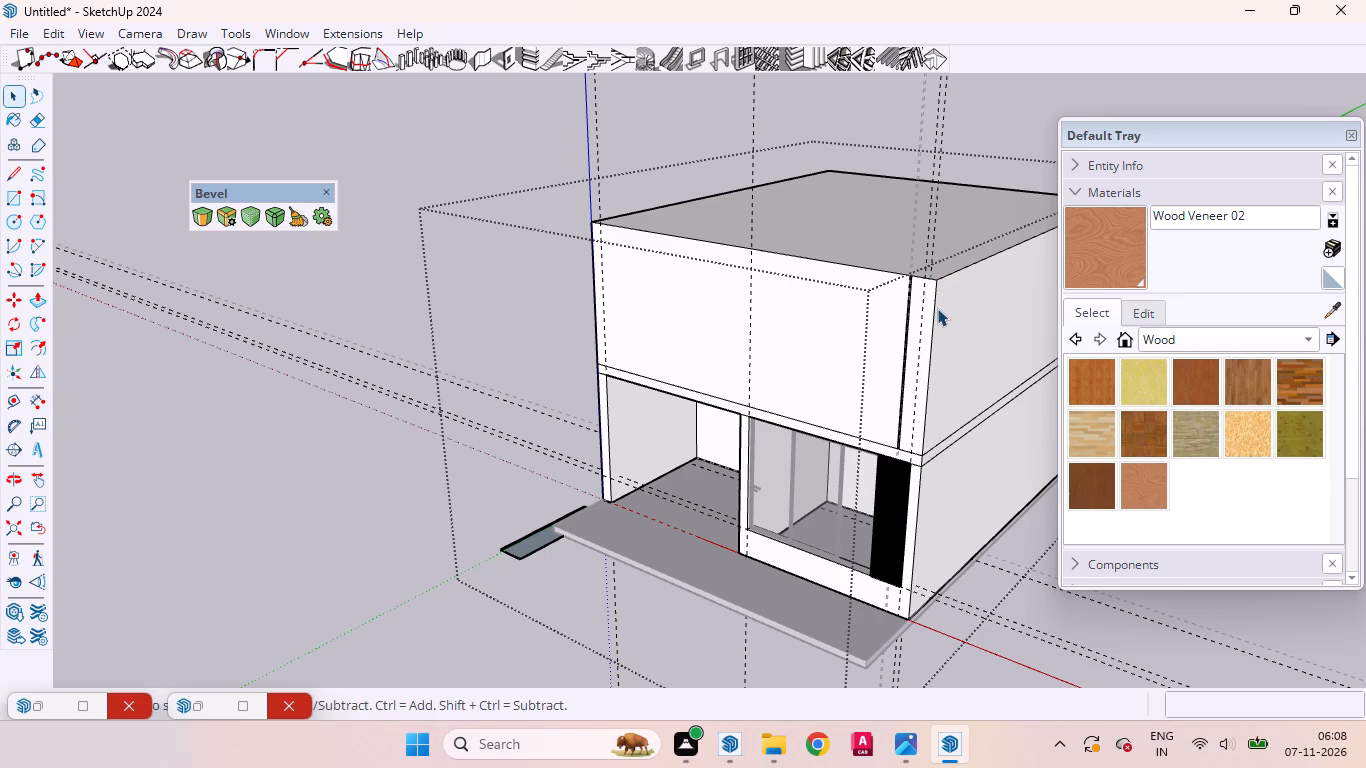
# Add a horizontal guide 20" above the bottom edge of the upper front wall.
pyautogui.scroll(-3, 900, 325)
pyautogui.moveTo(800, 356); pyautogui.dragTo(1043, 294, button='middle')
pyautogui.click(874, 306)
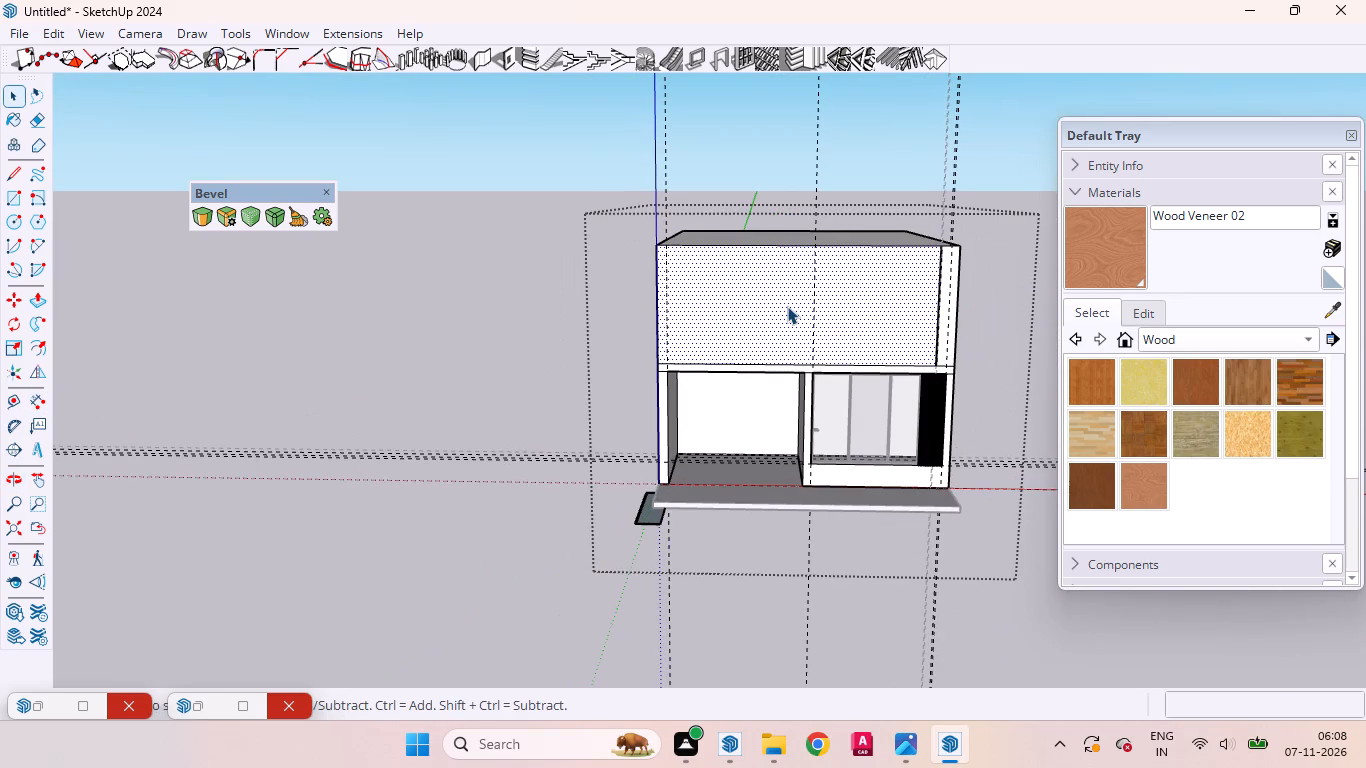
pyautogui.scroll(4, 806, 321)
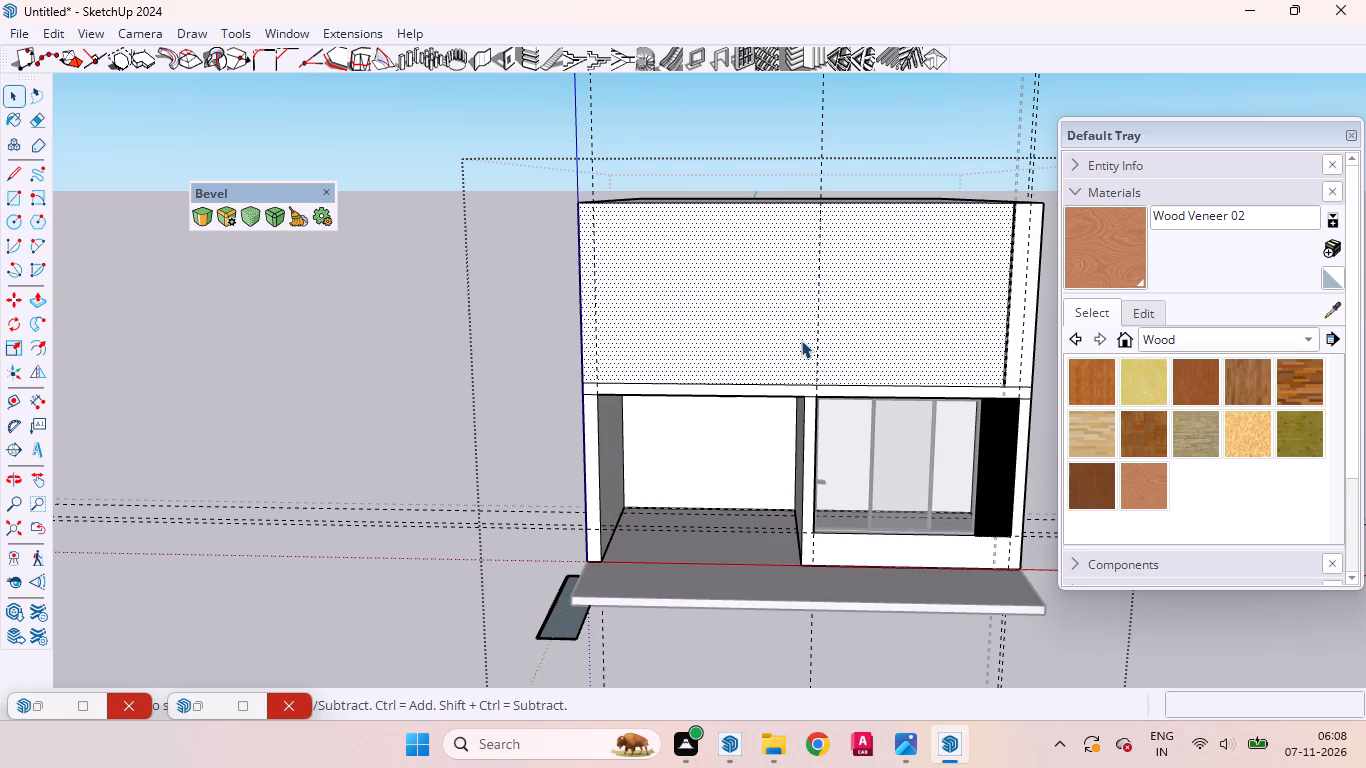
pyautogui.moveTo(804, 344); pyautogui.dragTo(855, 354, button='middle')
pyautogui.press('t')
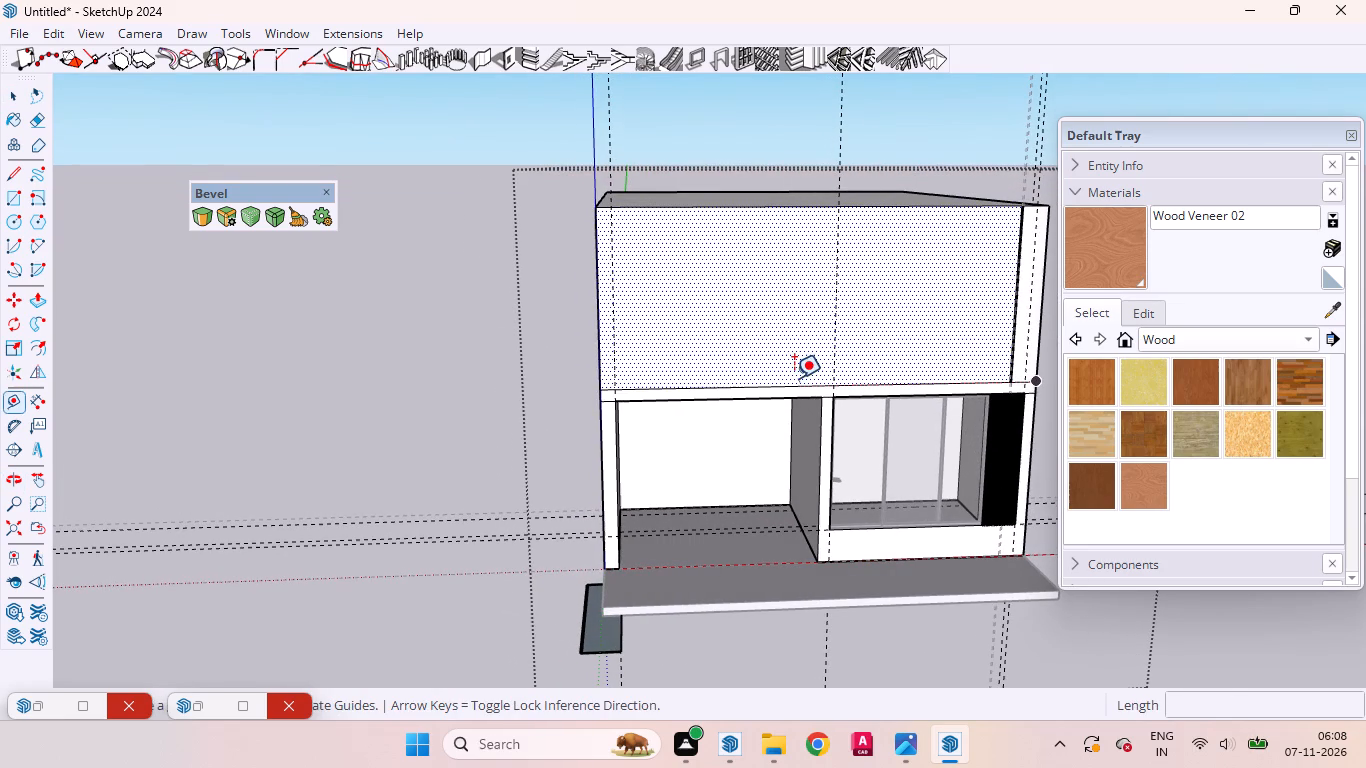
pyautogui.click(778, 383)
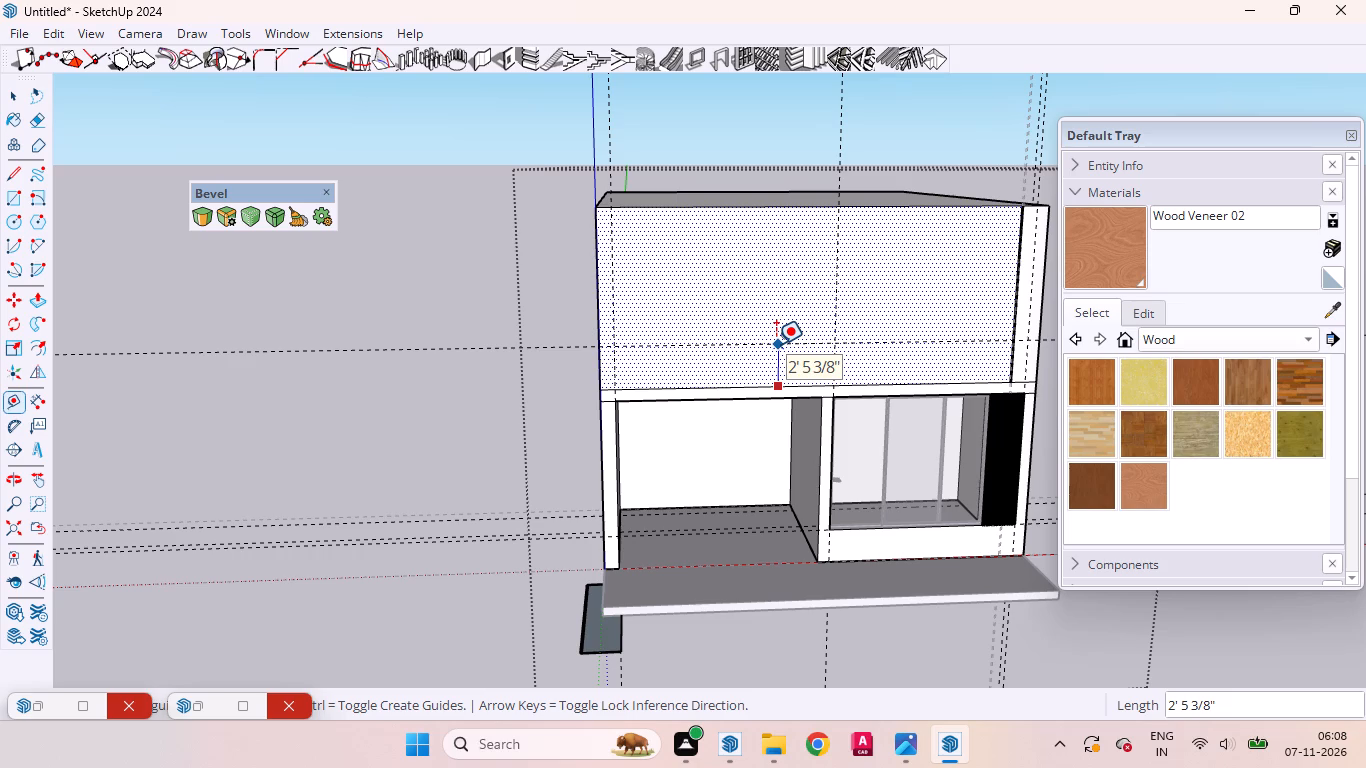
pyautogui.press('2')
pyautogui.press('0')
pyautogui.press('Return')
pyautogui.press('space')
# Draw a rectangle about 18' 1 9/16" by 1' 8" on the upper wall, from its lower corner opposite the louvres up to the horizontal guide.
pyautogui.scroll(-5, 751, 358)
pyautogui.moveTo(749, 358); pyautogui.dragTo(715, 351, button='middle')
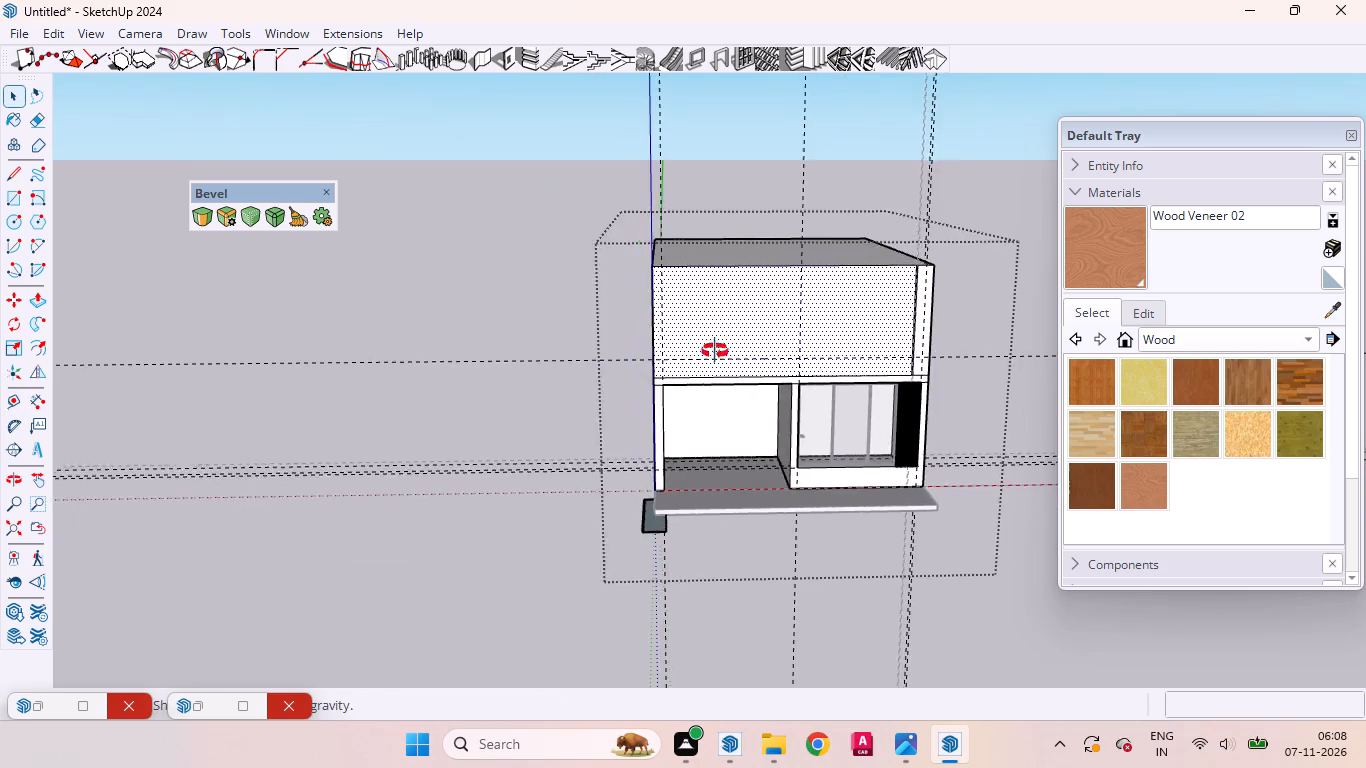
pyautogui.moveTo(715, 351); pyautogui.dragTo(629, 318, button='middle')
pyautogui.middleClick(630, 318)
pyautogui.scroll(7, 762, 328)
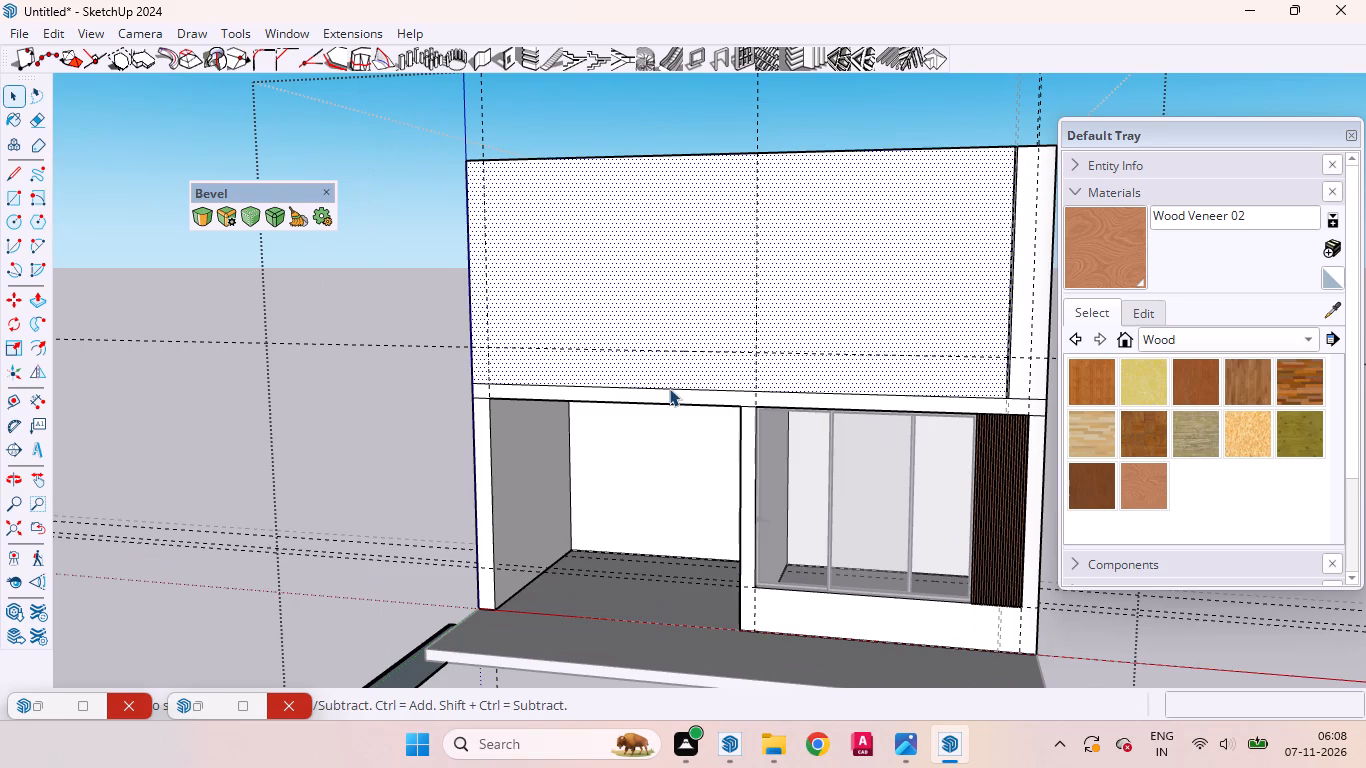
pyautogui.moveTo(671, 389); pyautogui.dragTo(709, 385, button='middle')
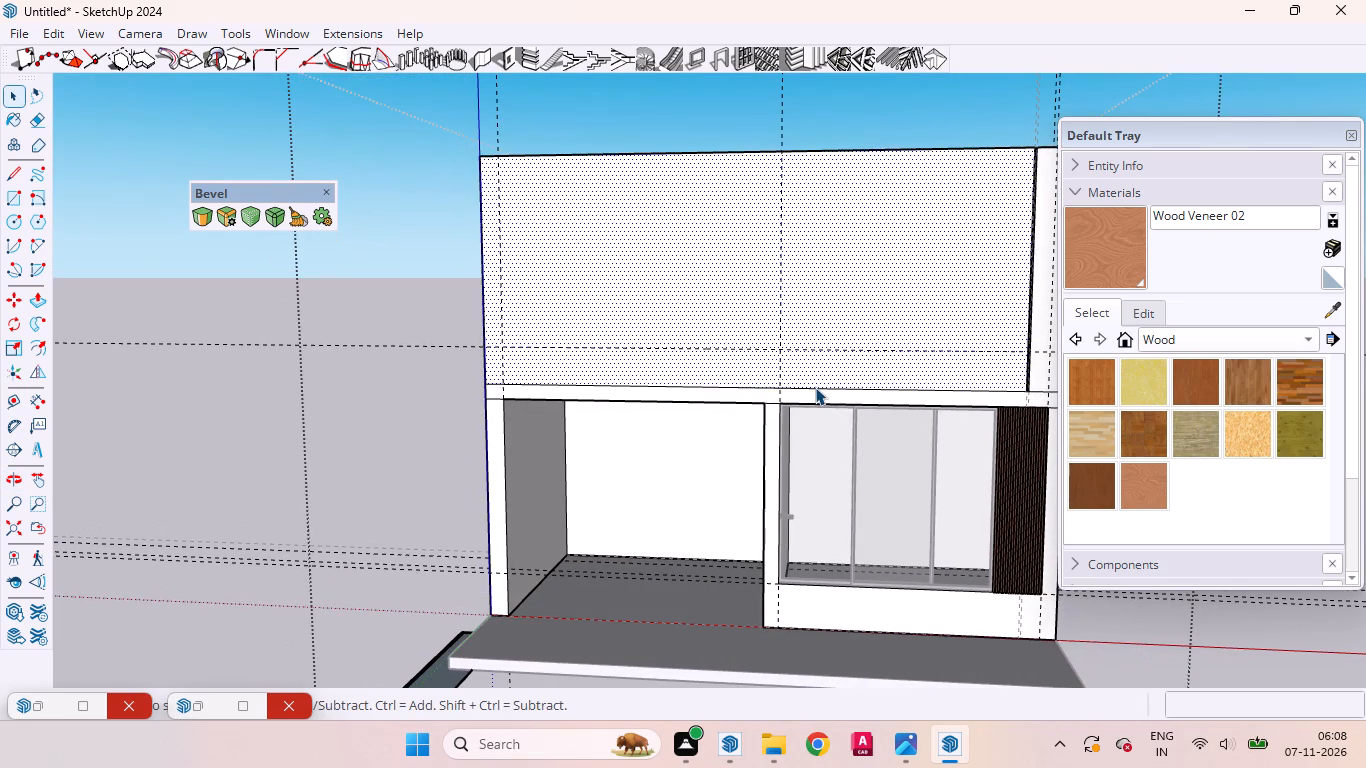
pyautogui.press('r')
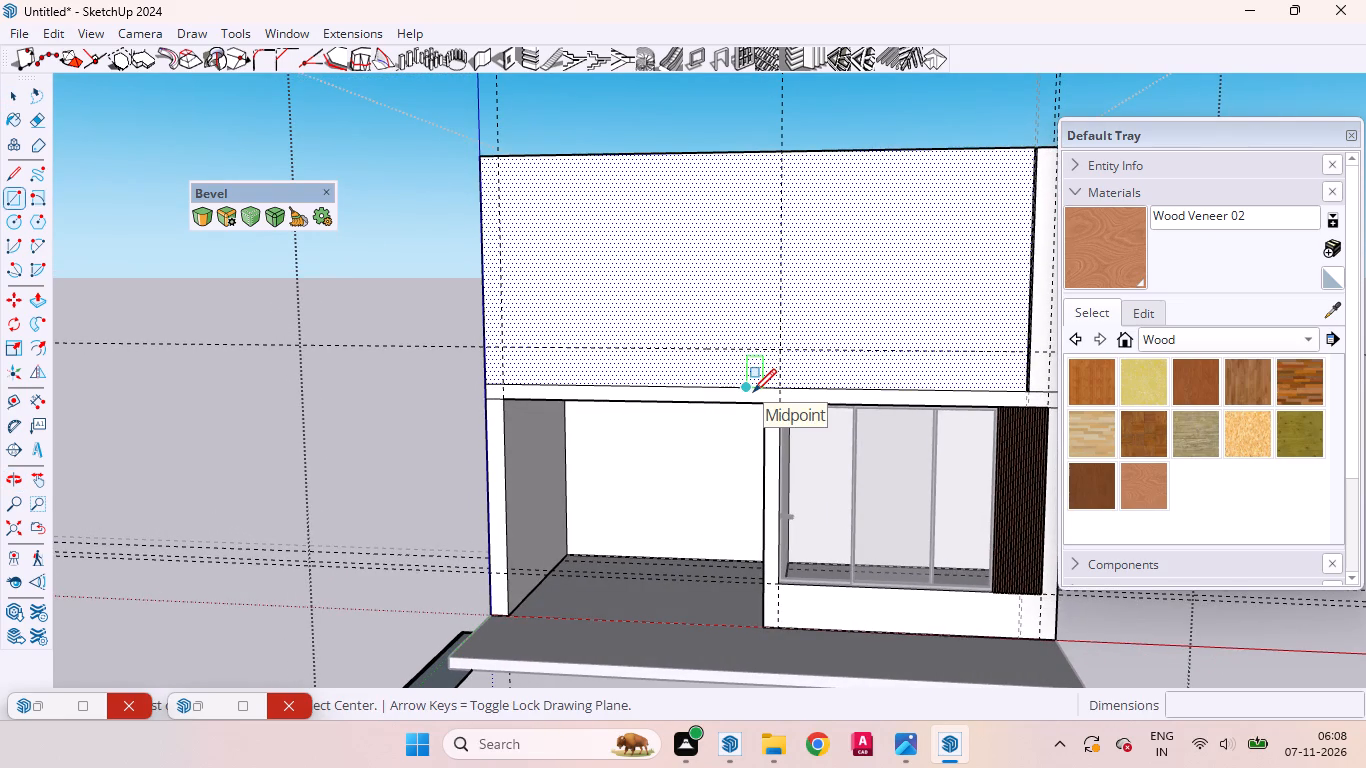
pyautogui.click(488, 382)
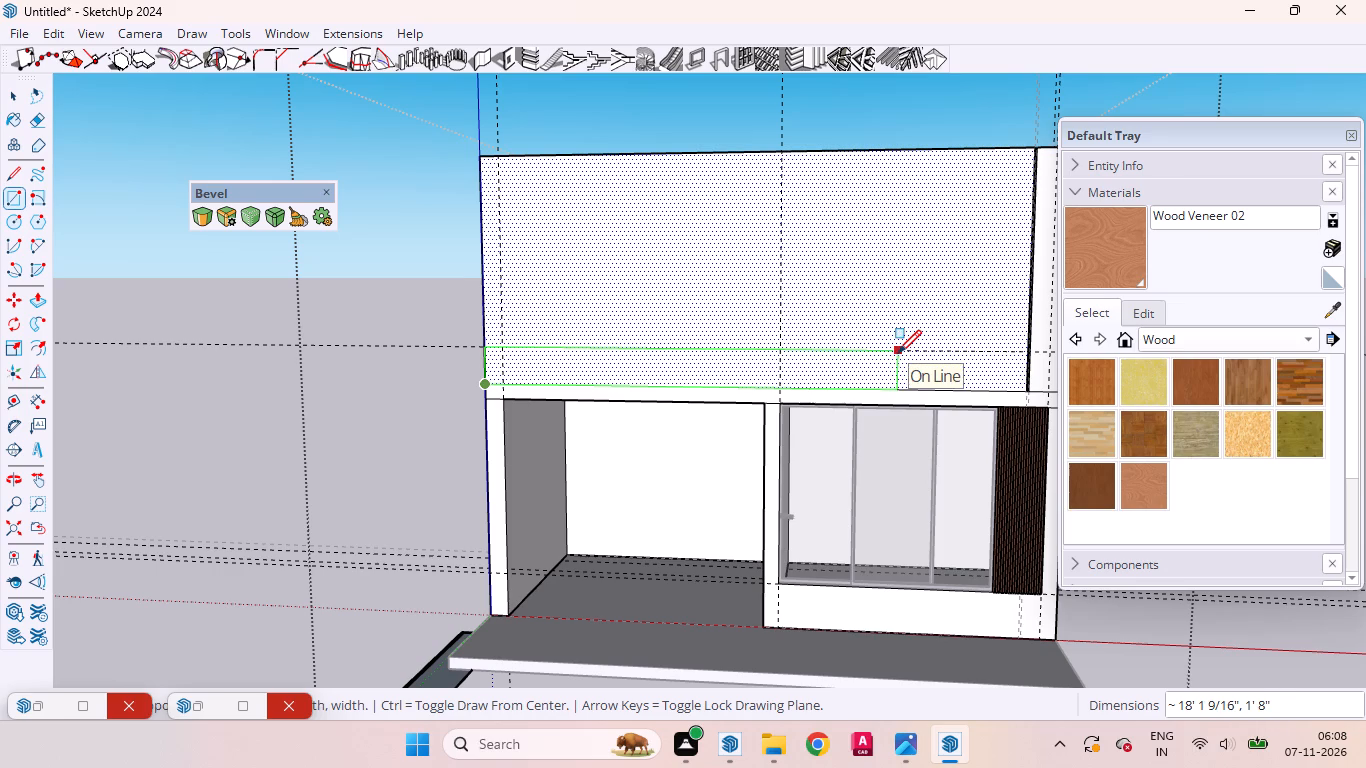
pyautogui.click(898, 353)
pyautogui.press('space')
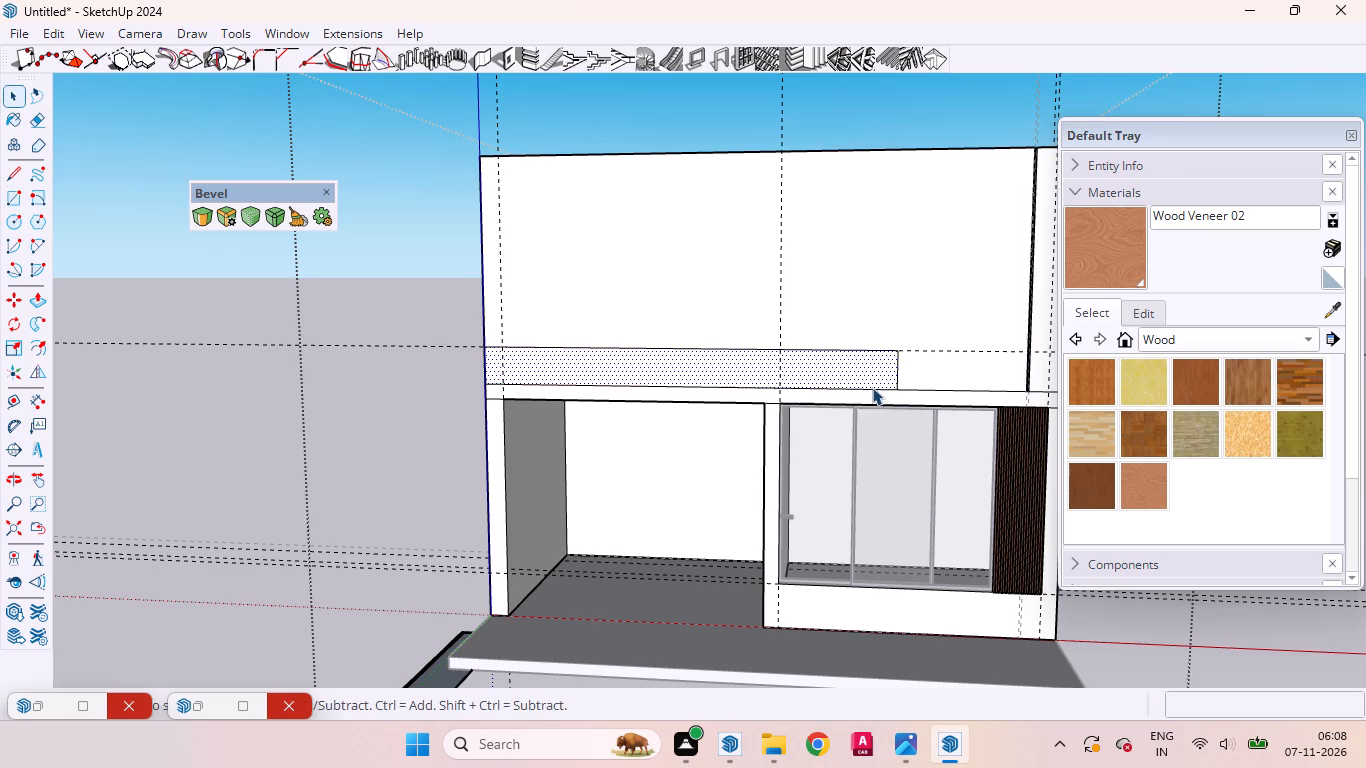
# Examine the new horizontal rectangle from oblique and frontal angles in relation to the vertical groove and the floor band.
pyautogui.moveTo(864, 402); pyautogui.dragTo(501, 467, button='middle')
pyautogui.scroll(13, 603, 415)
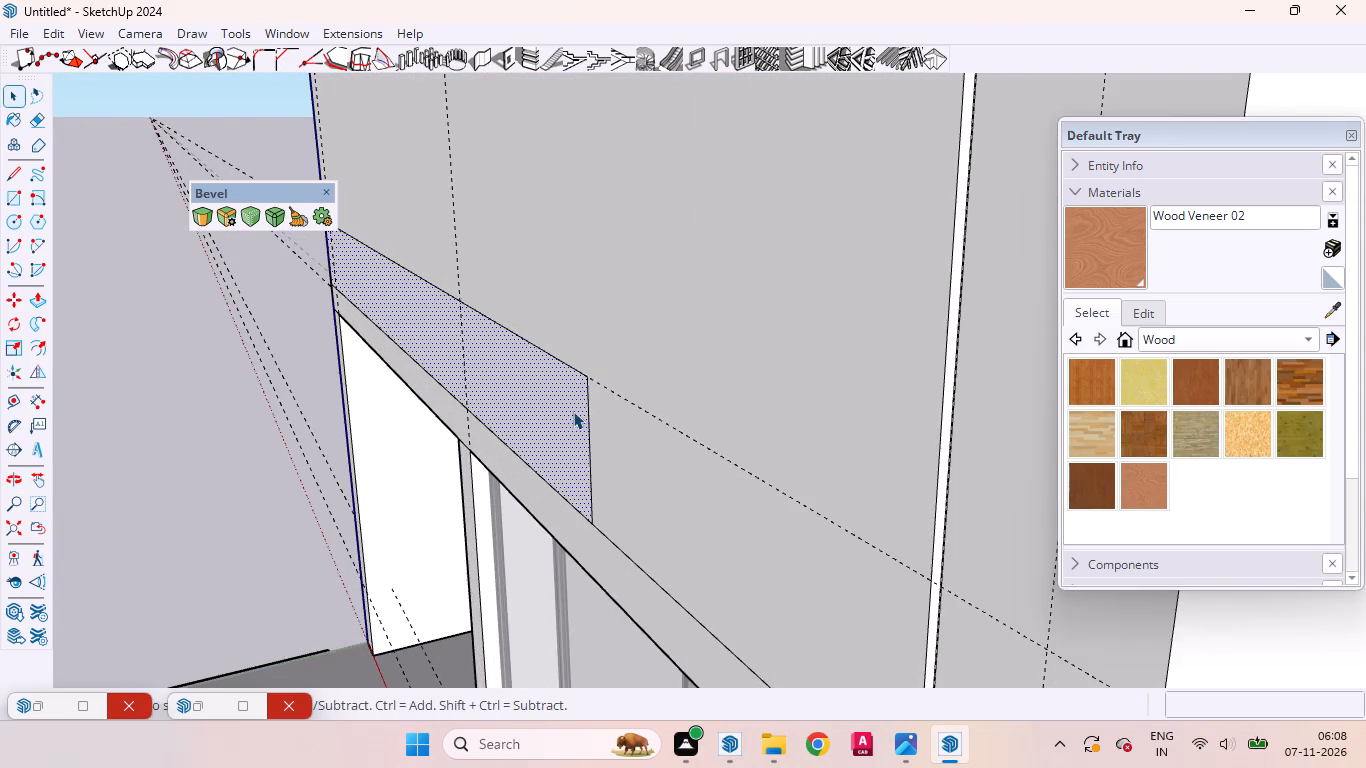
pyautogui.scroll(-5, 587, 411)
pyautogui.moveTo(621, 466); pyautogui.dragTo(725, 450, button='middle')
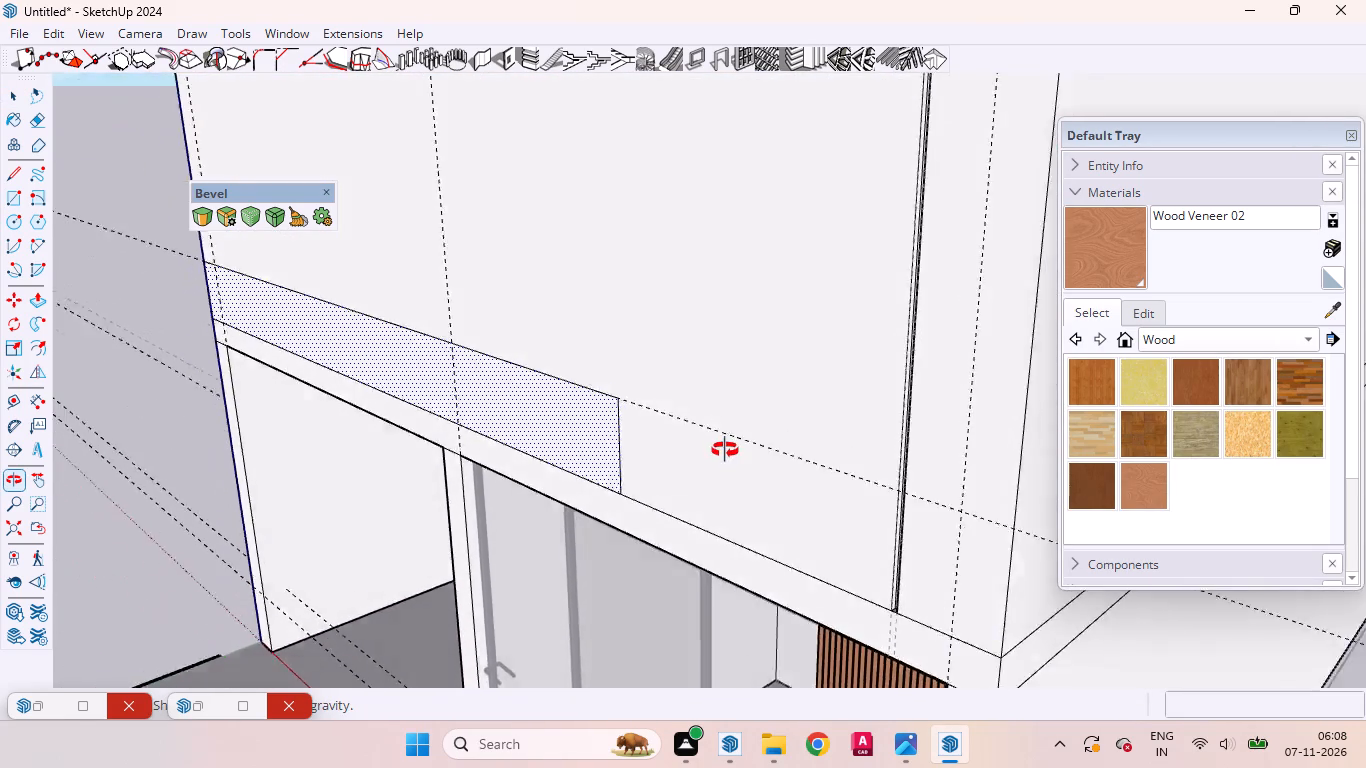
pyautogui.moveTo(725, 450); pyautogui.dragTo(858, 371, button='middle')
pyautogui.scroll(-3, 741, 438)
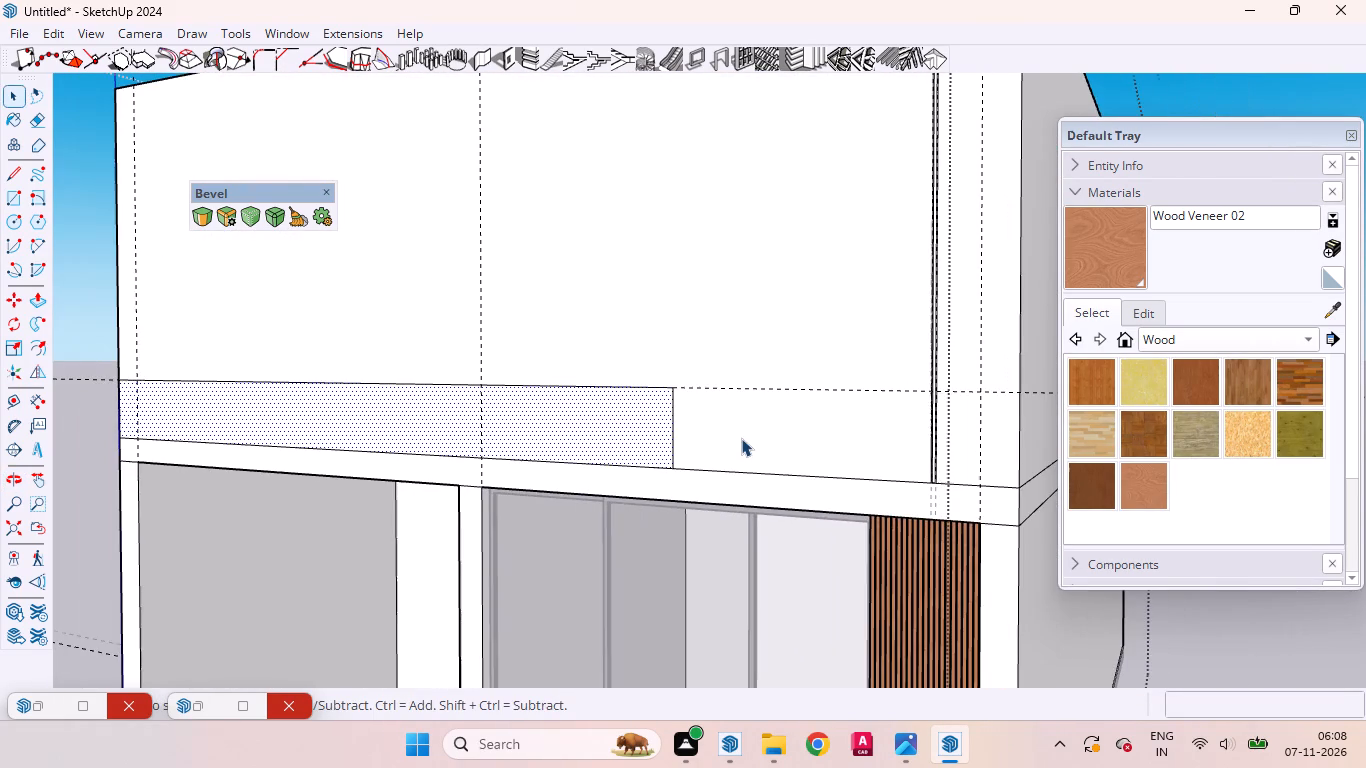
pyautogui.moveTo(744, 438); pyautogui.dragTo(862, 353, button='middle')
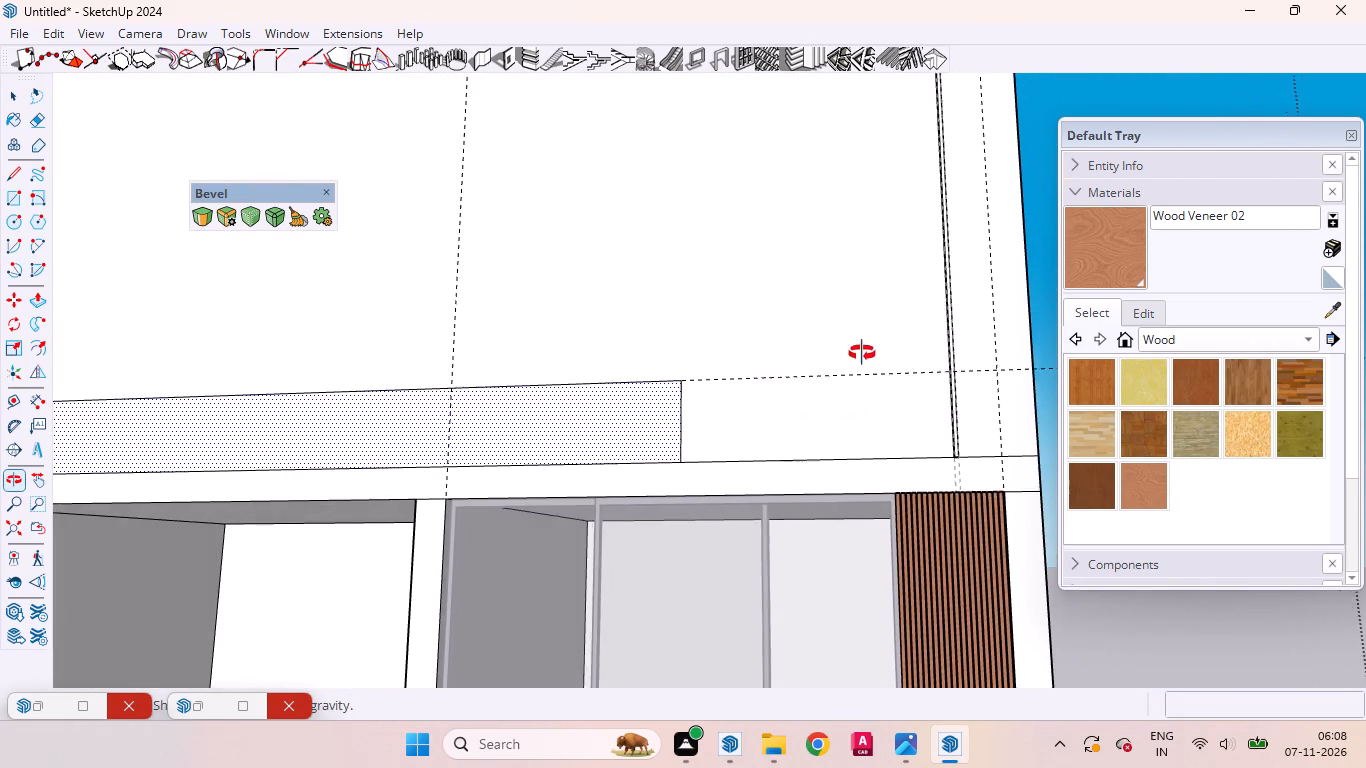
# Push/Pull the bottom face of the vertical groove down 8" through the floor band to the louvre top.
pyautogui.moveTo(862, 353); pyautogui.dragTo(861, 353, button='middle')
pyautogui.scroll(-3, 769, 376)
pyautogui.scroll(3, 887, 332)
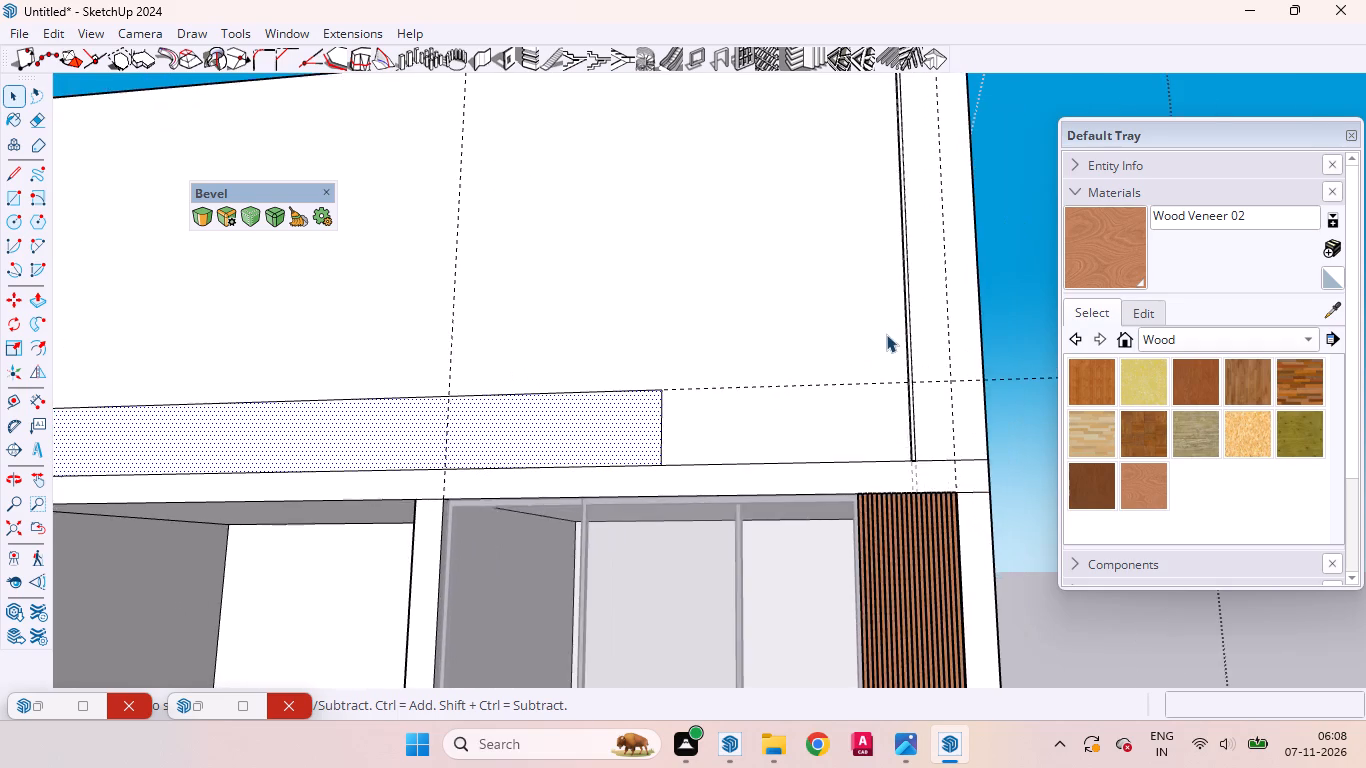
pyautogui.scroll(8, 966, 429)
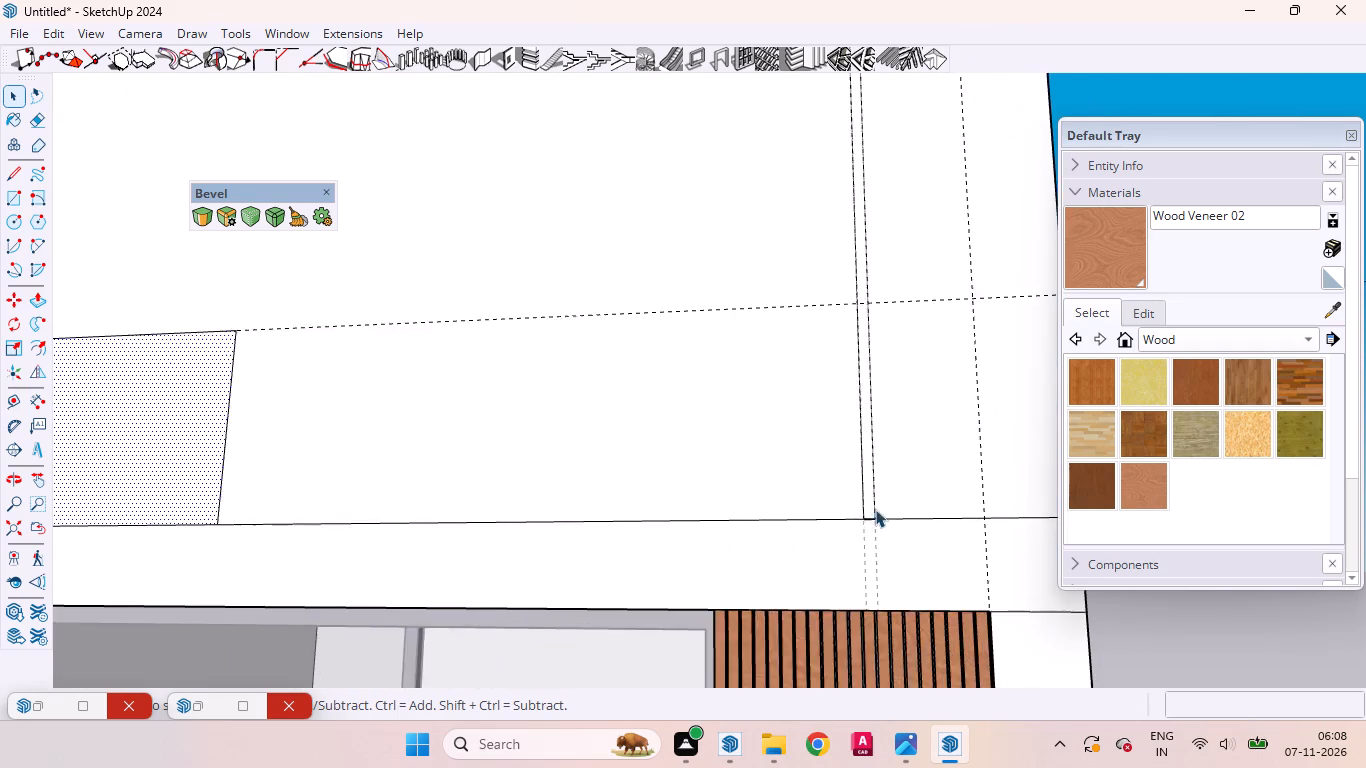
pyautogui.scroll(2, 875, 509)
pyautogui.scroll(-1, 869, 514)
pyautogui.scroll(1, 869, 514)
pyautogui.scroll(-1, 869, 514)
pyautogui.scroll(-6, 845, 390)
pyautogui.moveTo(851, 425); pyautogui.dragTo(900, 692, button='middle')
pyautogui.scroll(3, 885, 422)
pyautogui.scroll(-1, 885, 422)
pyautogui.scroll(15, 885, 422)
pyautogui.scroll(-1, 820, 532)
pyautogui.scroll(2, 820, 532)
pyautogui.click(799, 535)
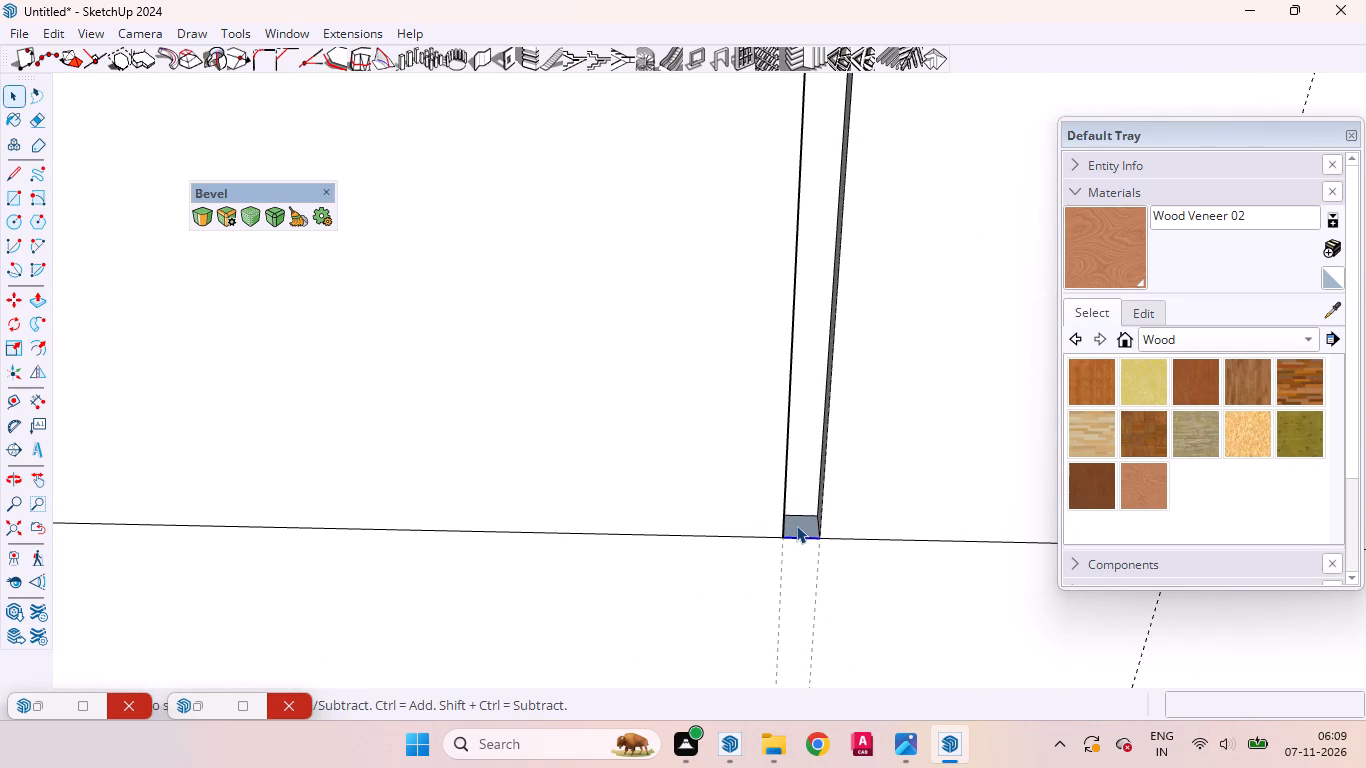
pyautogui.click(796, 523)
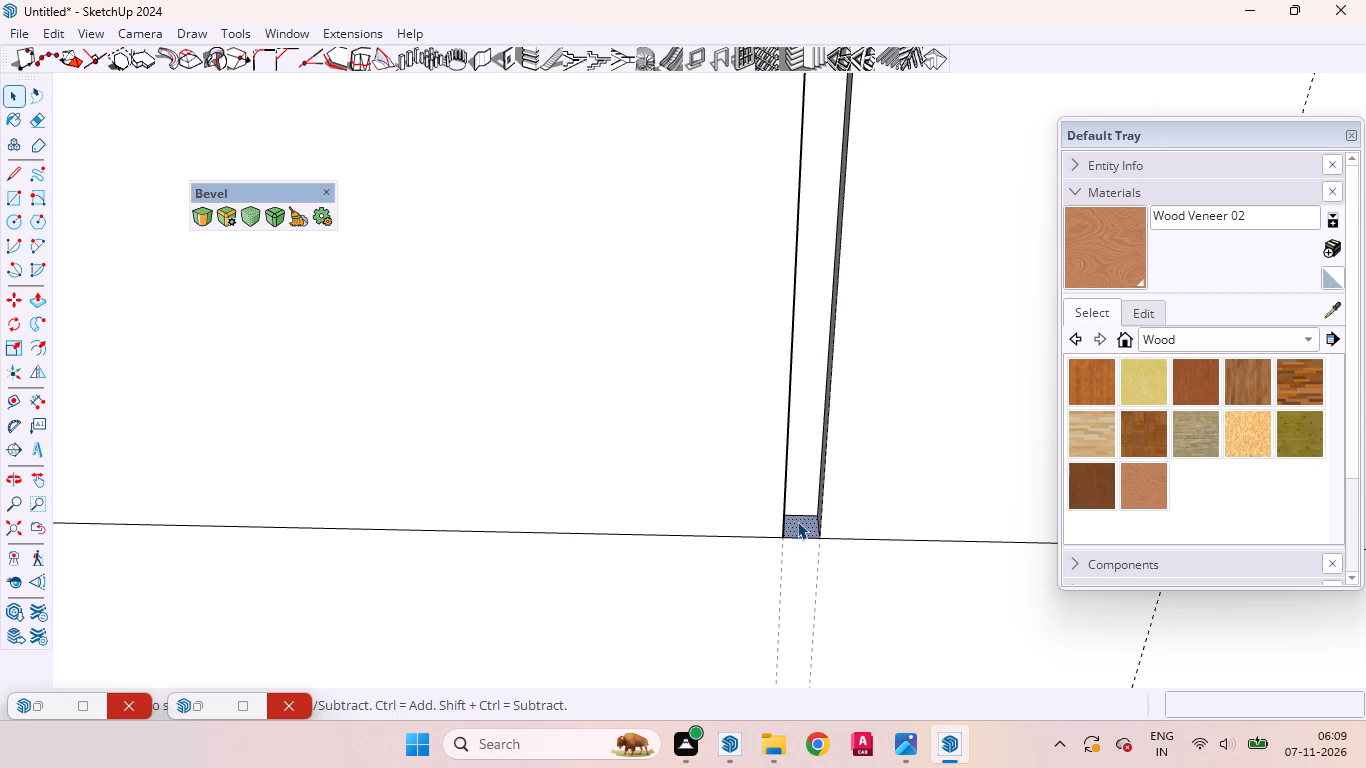
pyautogui.press('p')
pyautogui.click(797, 521)
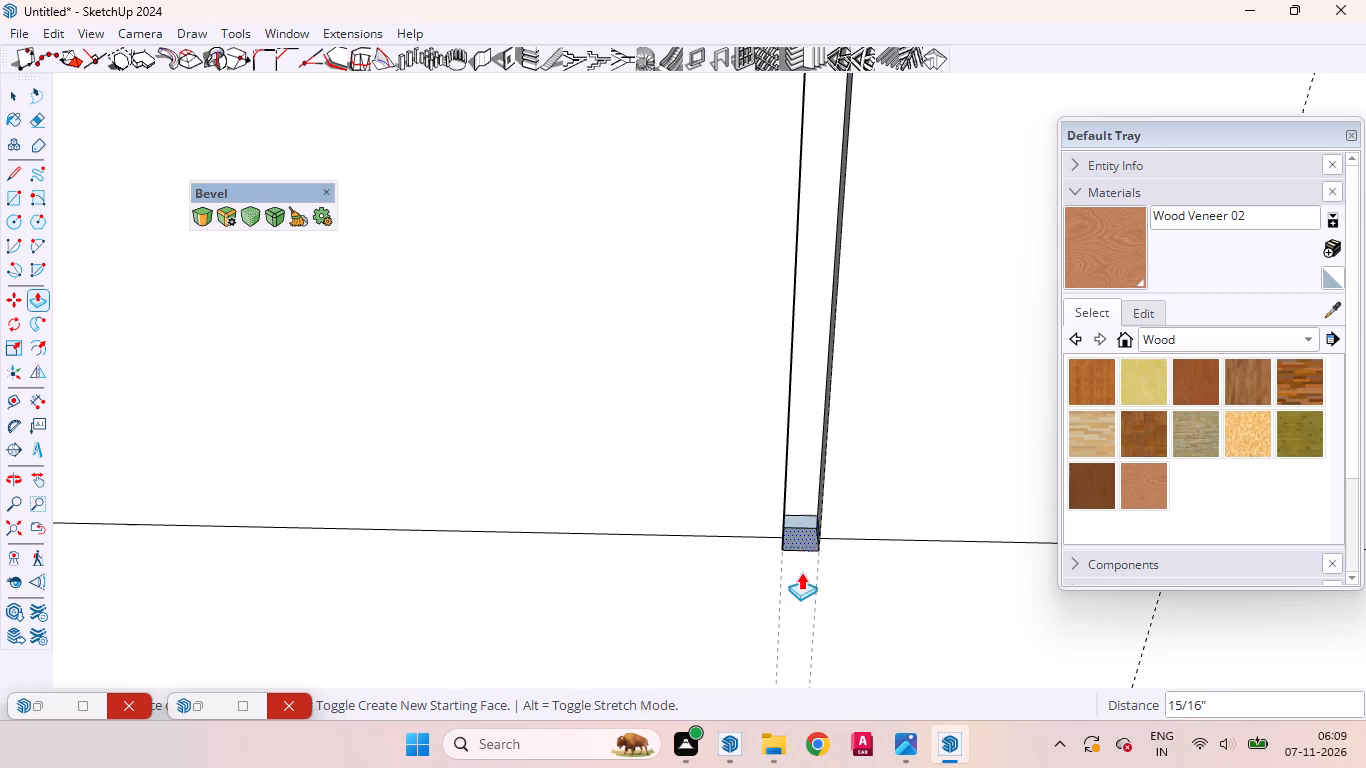
pyautogui.scroll(-8, 801, 566)
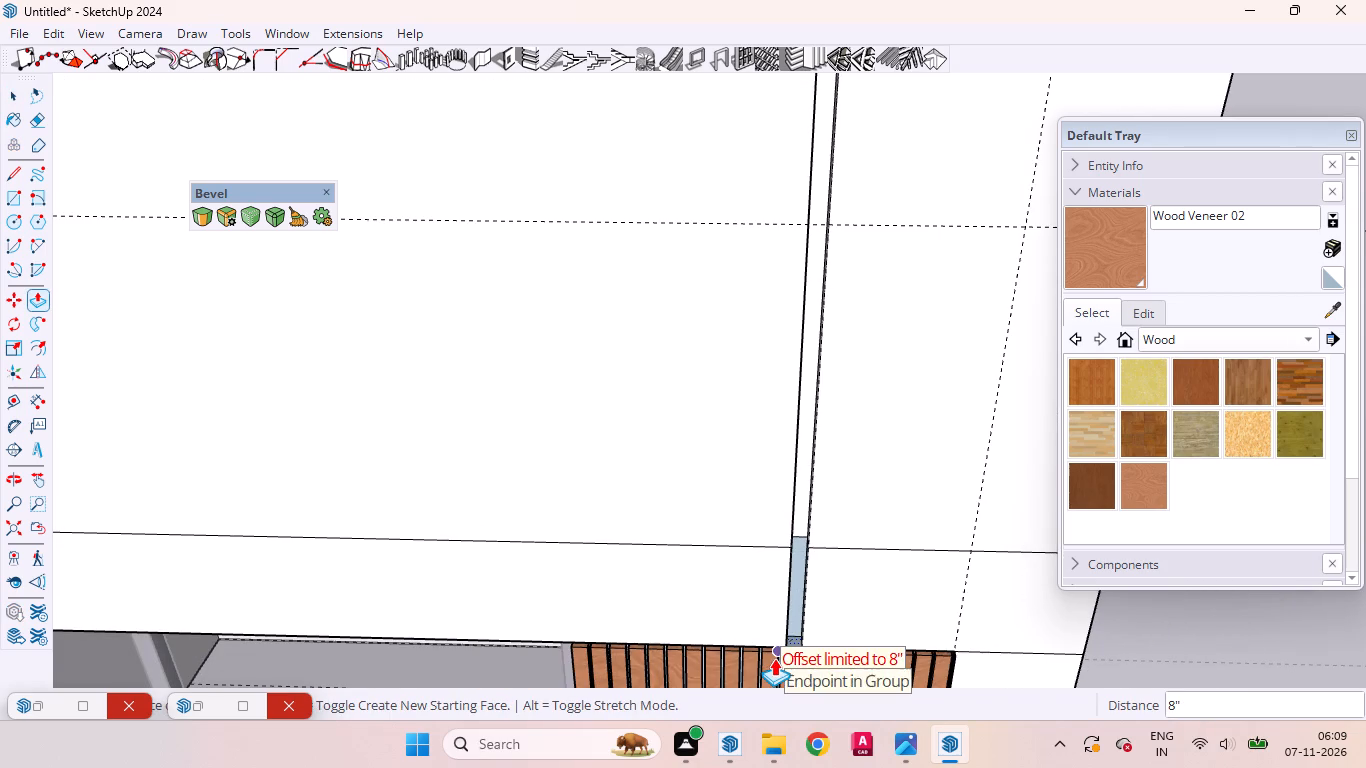
pyautogui.click(774, 658)
pyautogui.press('space')
# Reverse the back face of the groove section that cuts through the floor band.
pyautogui.scroll(7, 797, 575)
pyautogui.scroll(-2, 796, 553)
pyautogui.scroll(1, 796, 552)
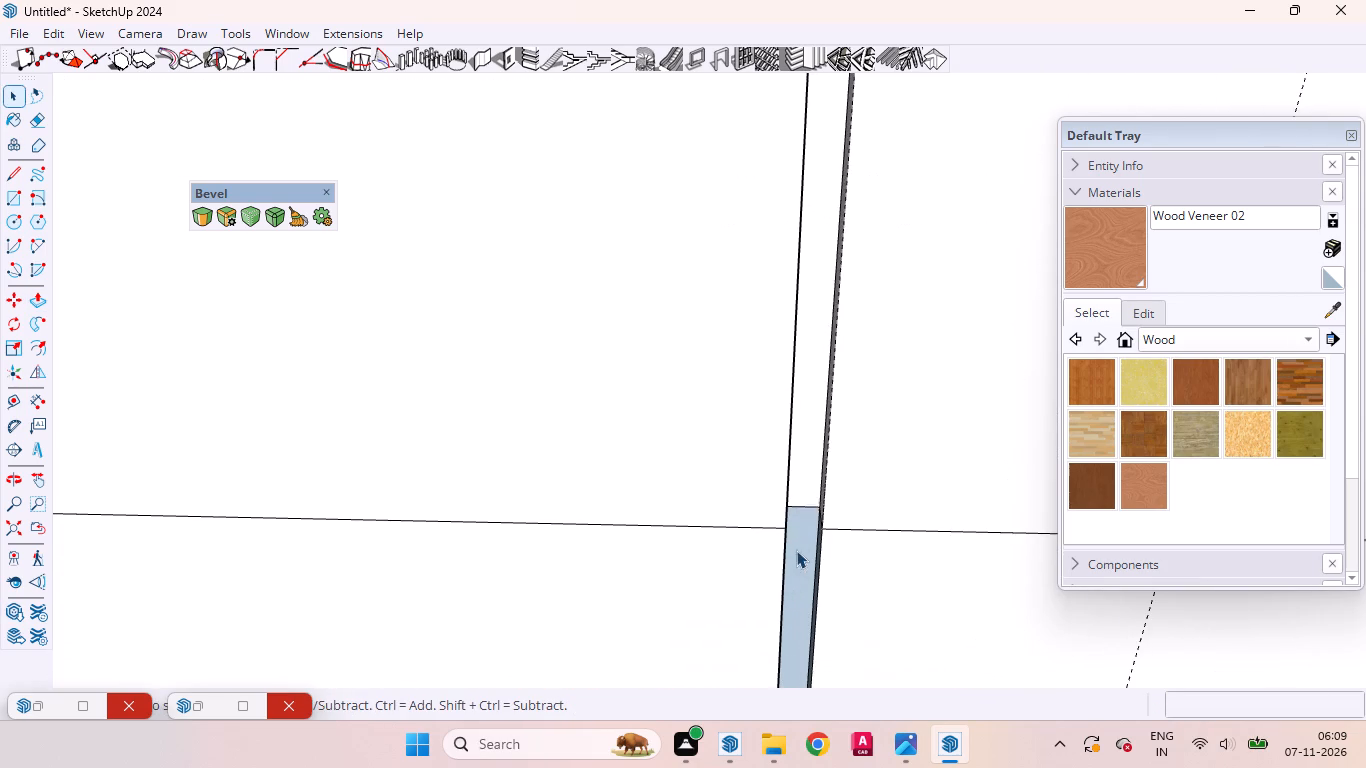
pyautogui.click(797, 550)
pyautogui.rightClick(798, 550)
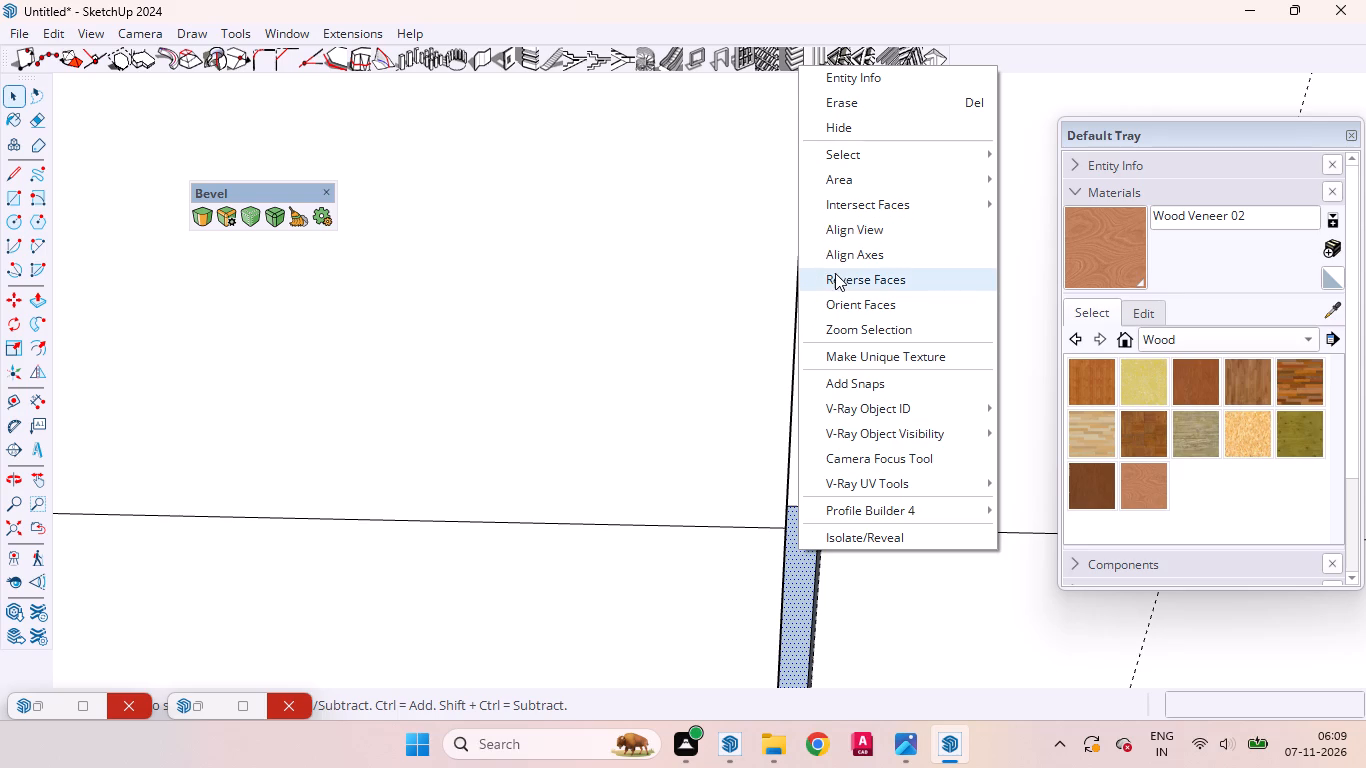
pyautogui.click(835, 273)
# Erase the seam line across the groove's back face where the upper and extended sections meet.
pyautogui.scroll(-16, 831, 277)
pyautogui.scroll(1, 824, 366)
pyautogui.scroll(-1, 824, 366)
pyautogui.scroll(2, 824, 366)
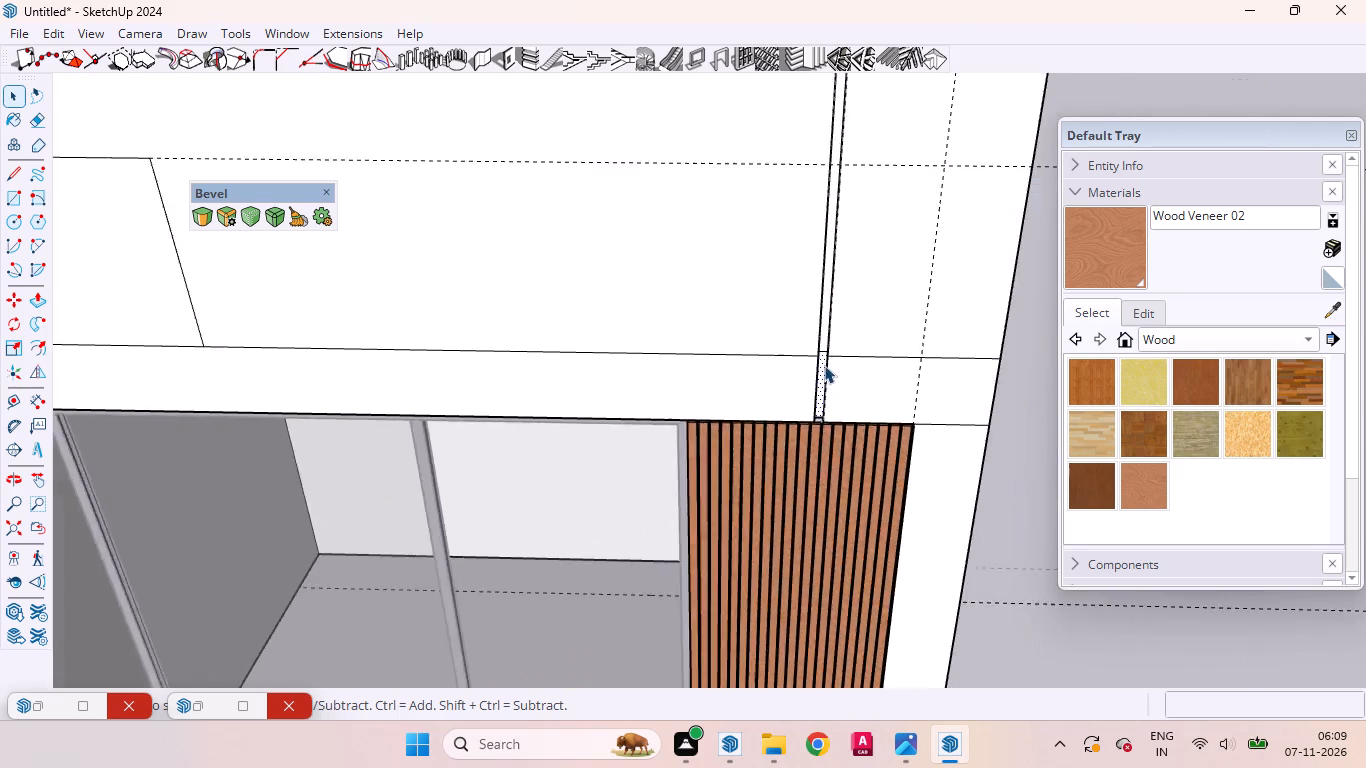
pyautogui.scroll(15, 824, 365)
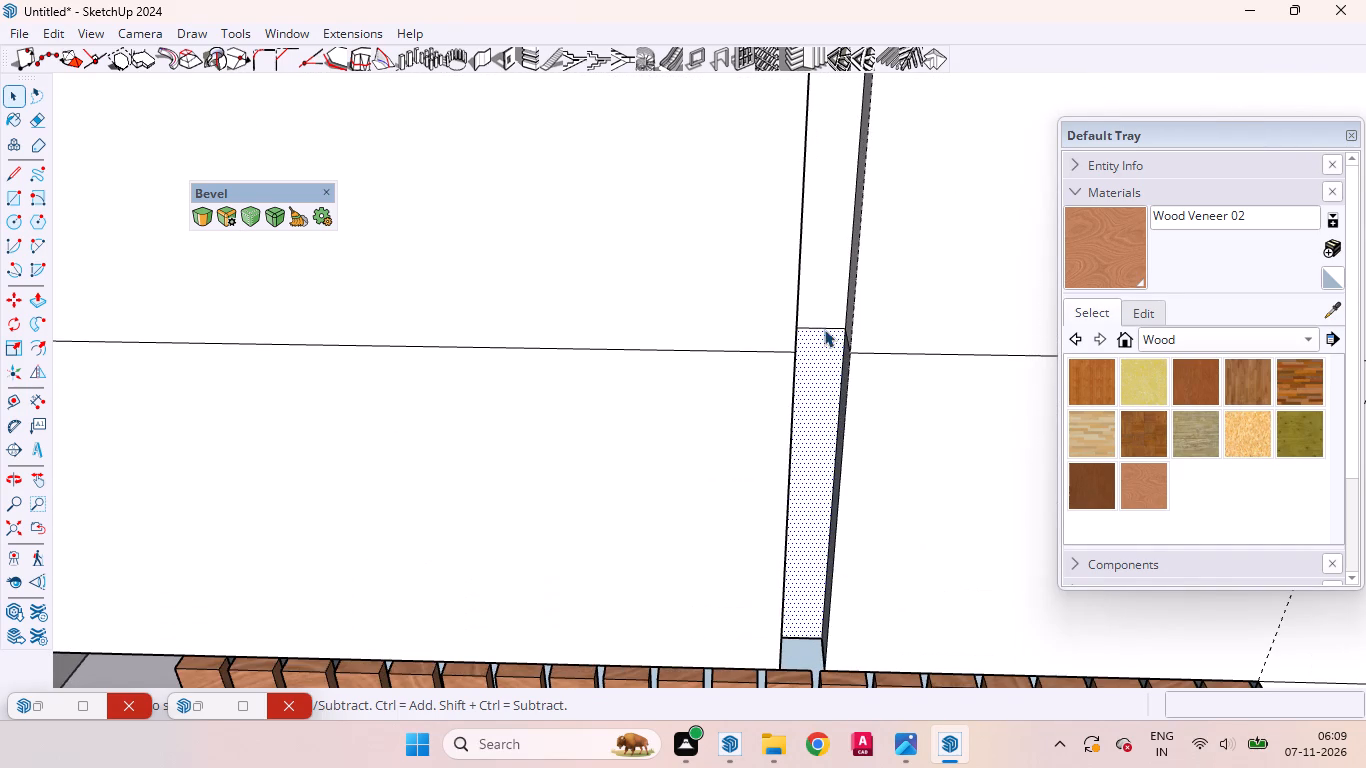
pyautogui.click(824, 329)
pyautogui.rightClick(824, 329)
pyautogui.click(853, 369)
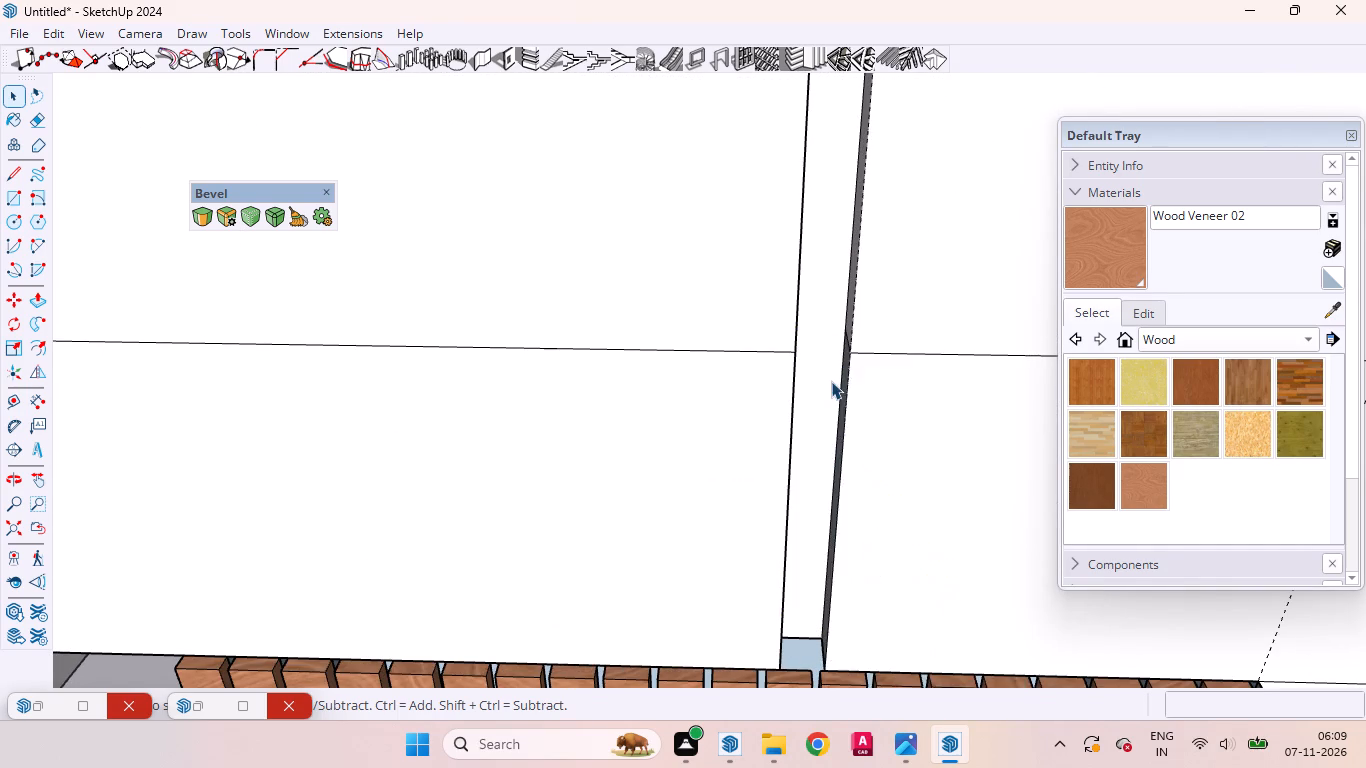
# Erase the floor-band line on the front wall between the groove and the louvre-side corner.
pyautogui.scroll(-20, 830, 381)
pyautogui.scroll(-5, 830, 381)
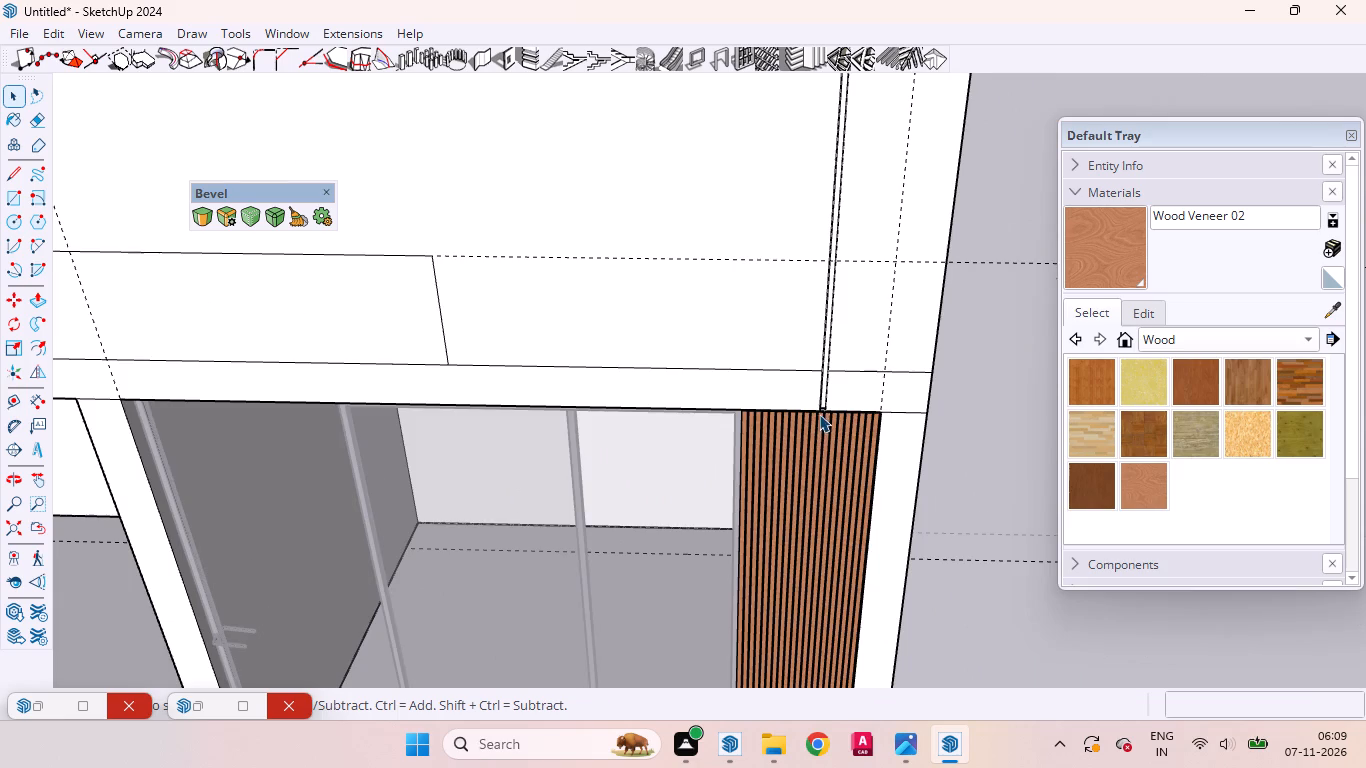
pyautogui.scroll(-7, 819, 414)
pyautogui.moveTo(814, 377); pyautogui.dragTo(842, 239, button='middle')
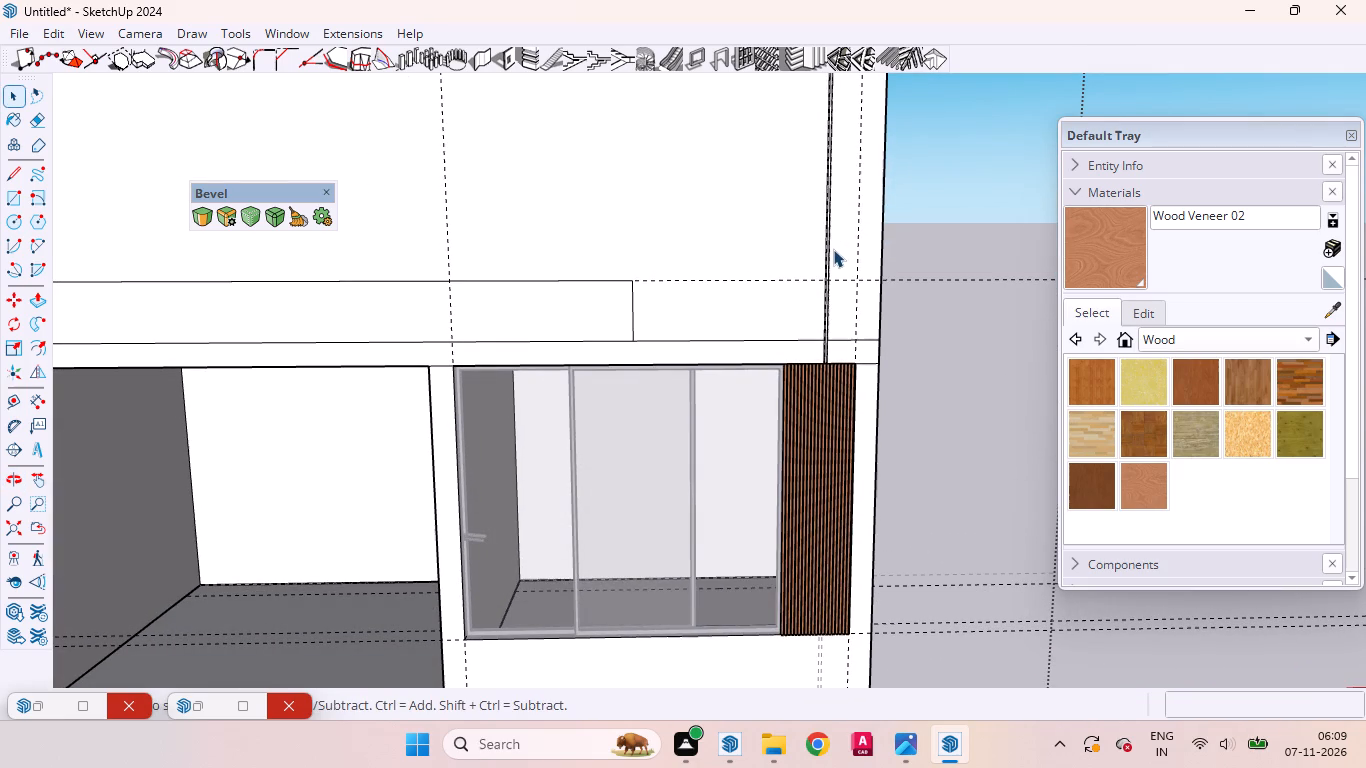
pyautogui.scroll(7, 909, 310)
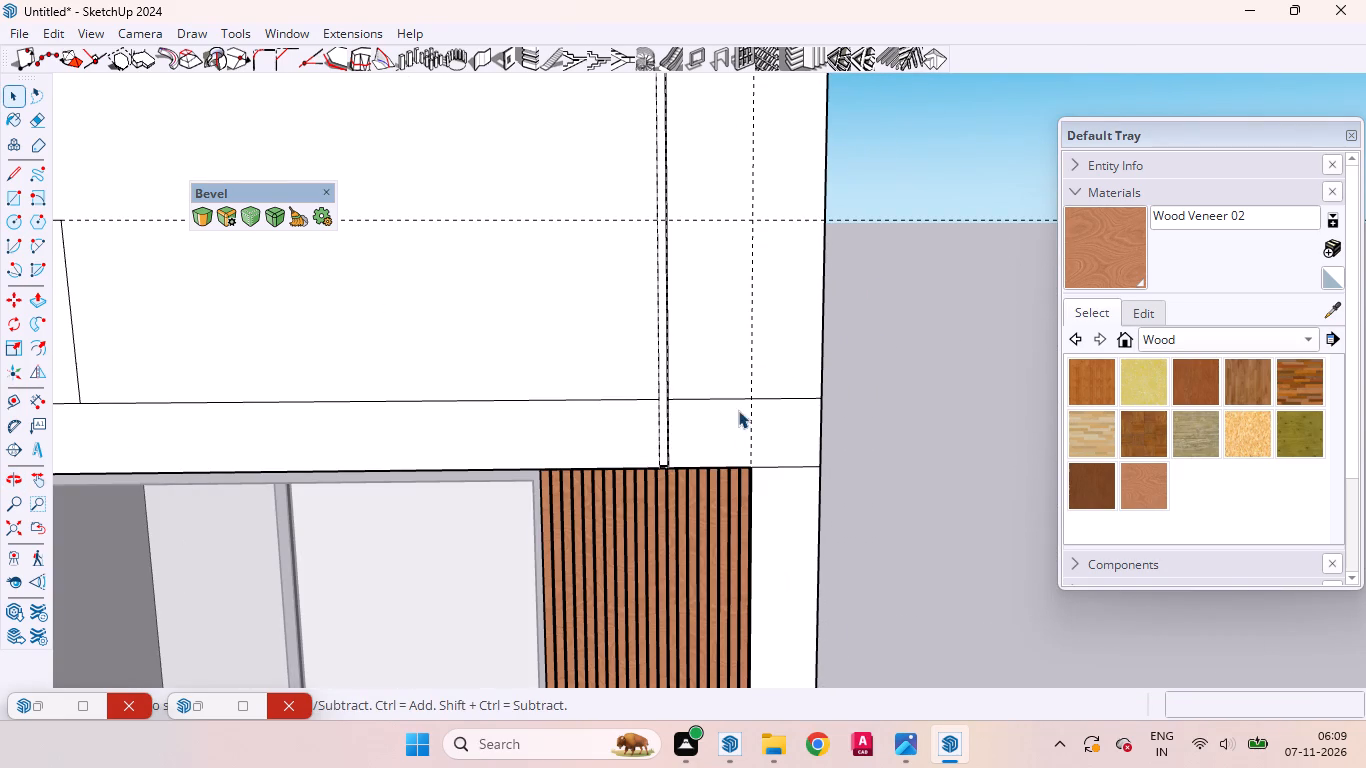
pyautogui.click(731, 398)
pyautogui.rightClick(731, 398)
pyautogui.click(773, 434)
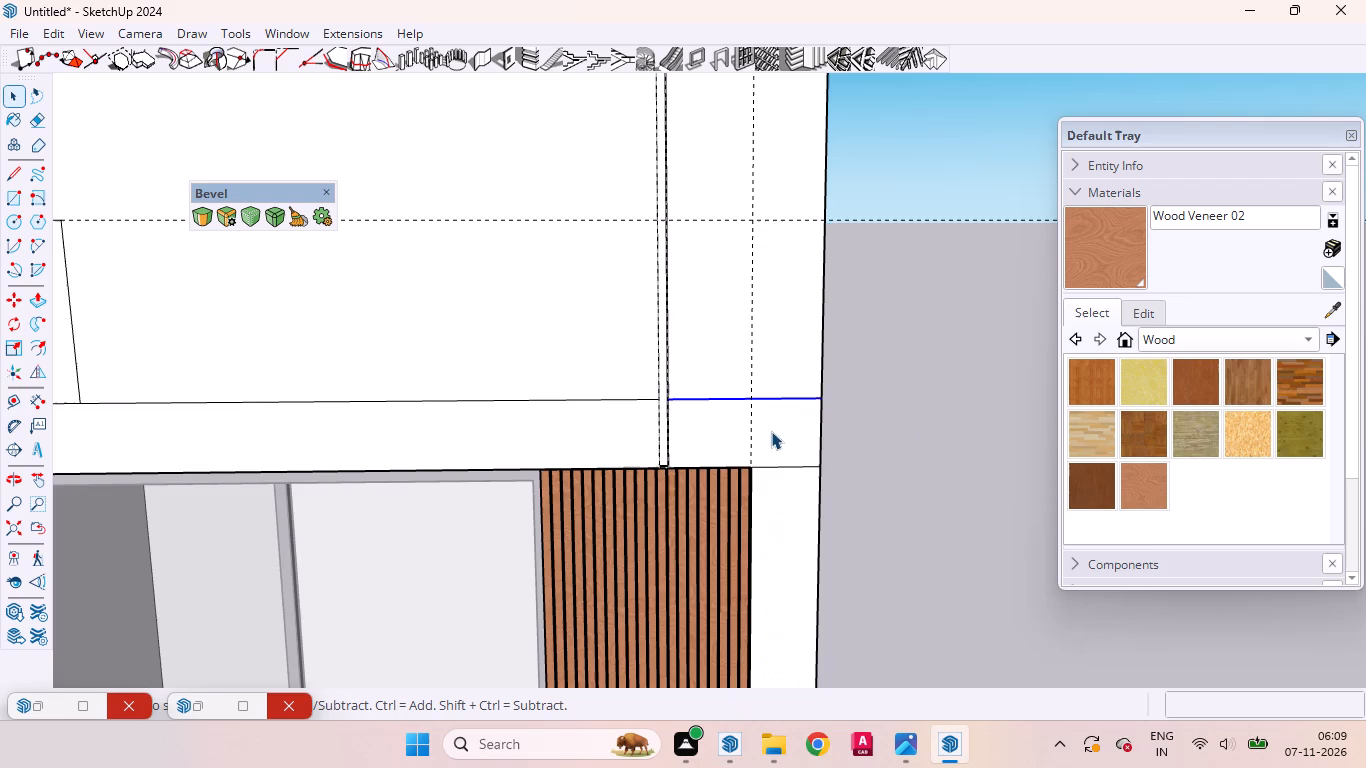
# Push/Pull the horizontal rectangle above the floor band outward 15".
pyautogui.scroll(-12, 839, 427)
pyautogui.scroll(-4, 747, 465)
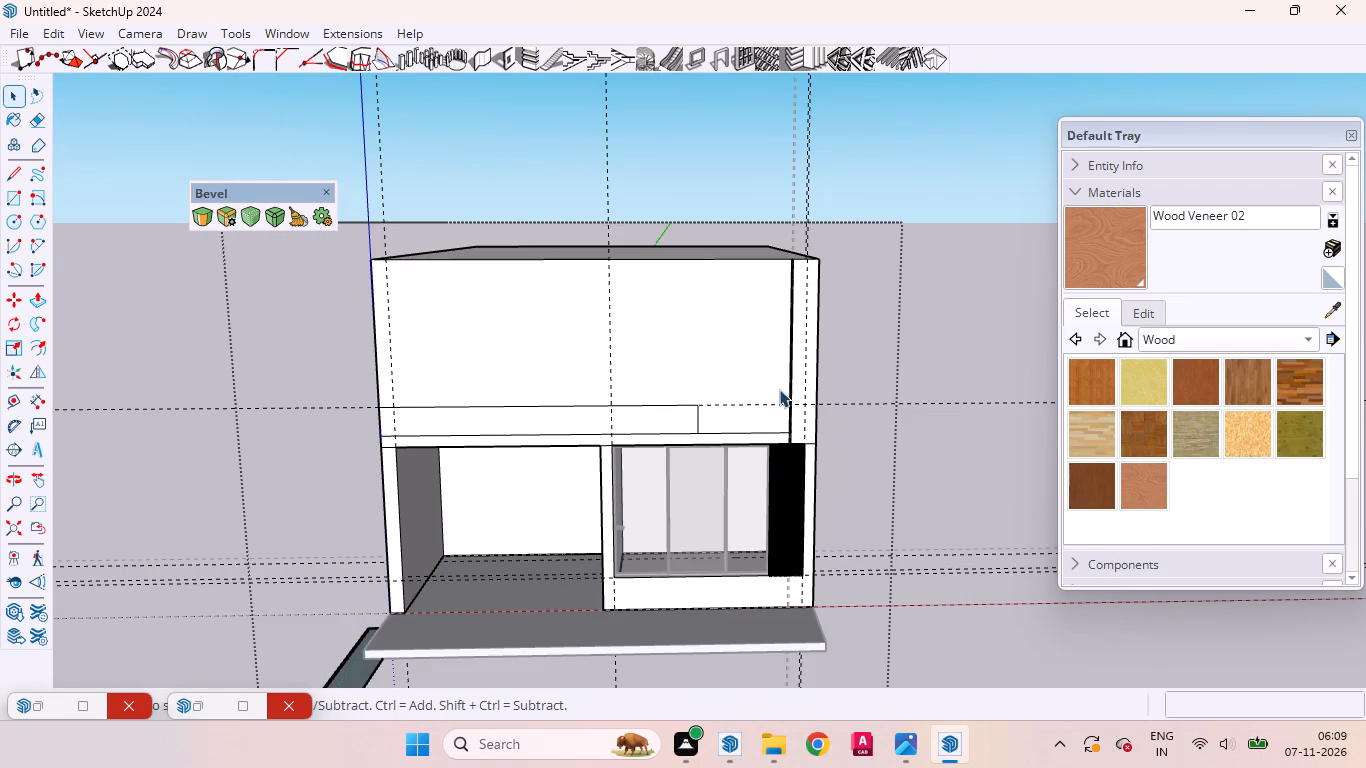
pyautogui.scroll(3, 756, 389)
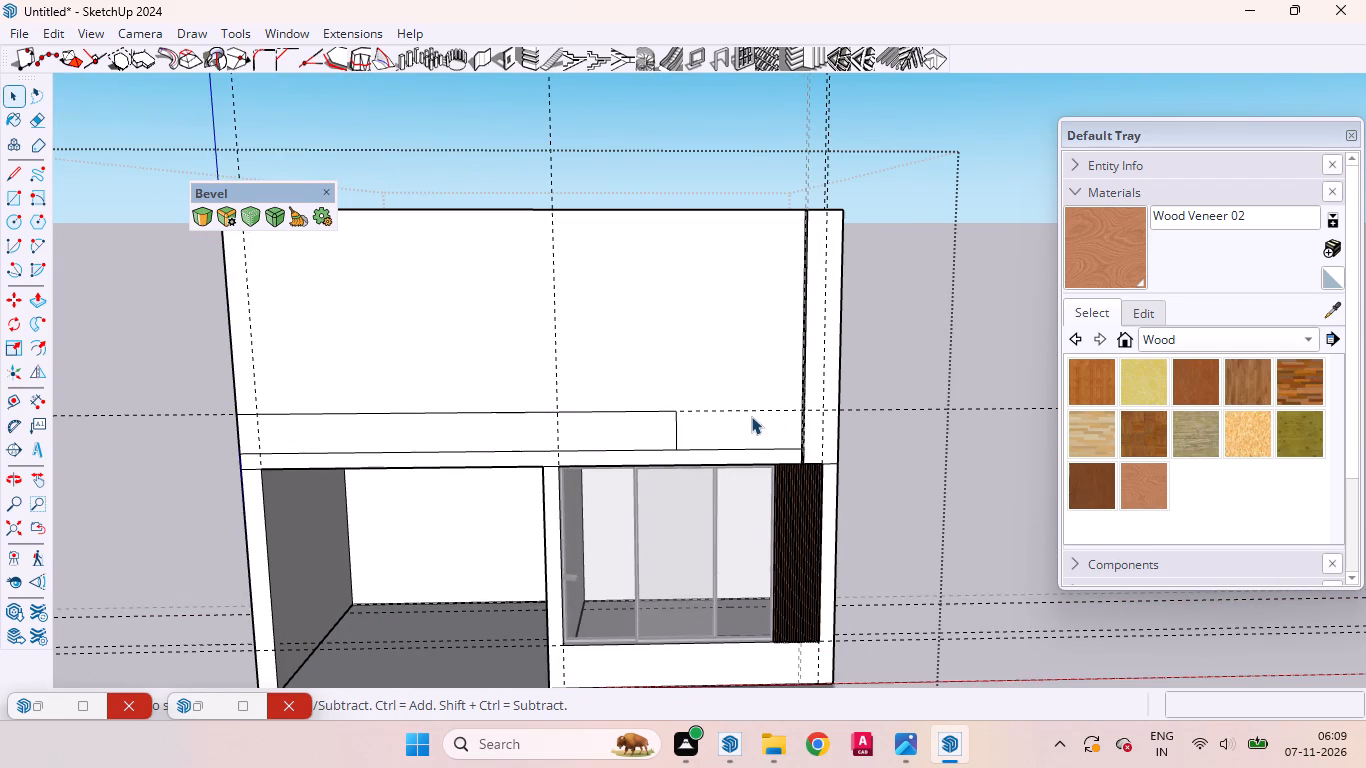
pyautogui.scroll(3, 745, 426)
pyautogui.click(602, 439)
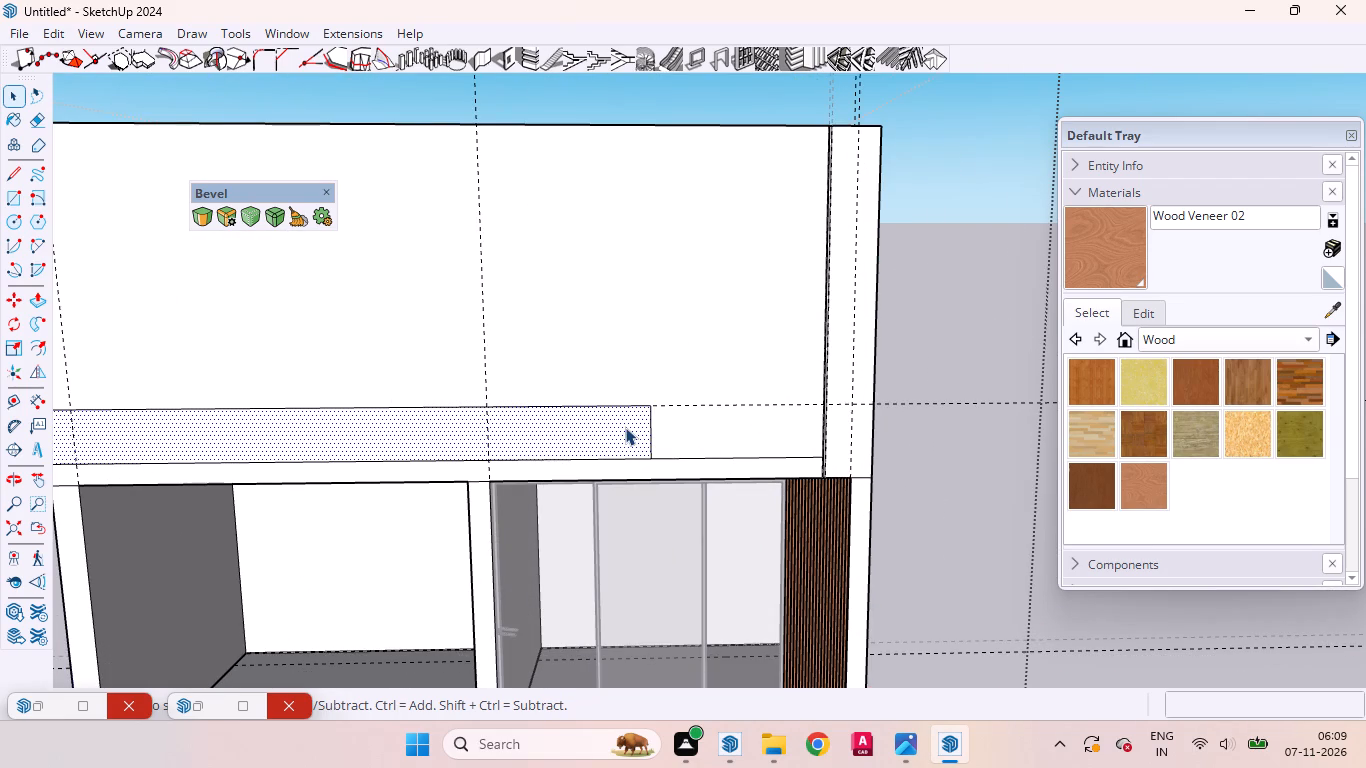
pyautogui.scroll(-3, 625, 427)
pyautogui.scroll(1, 602, 439)
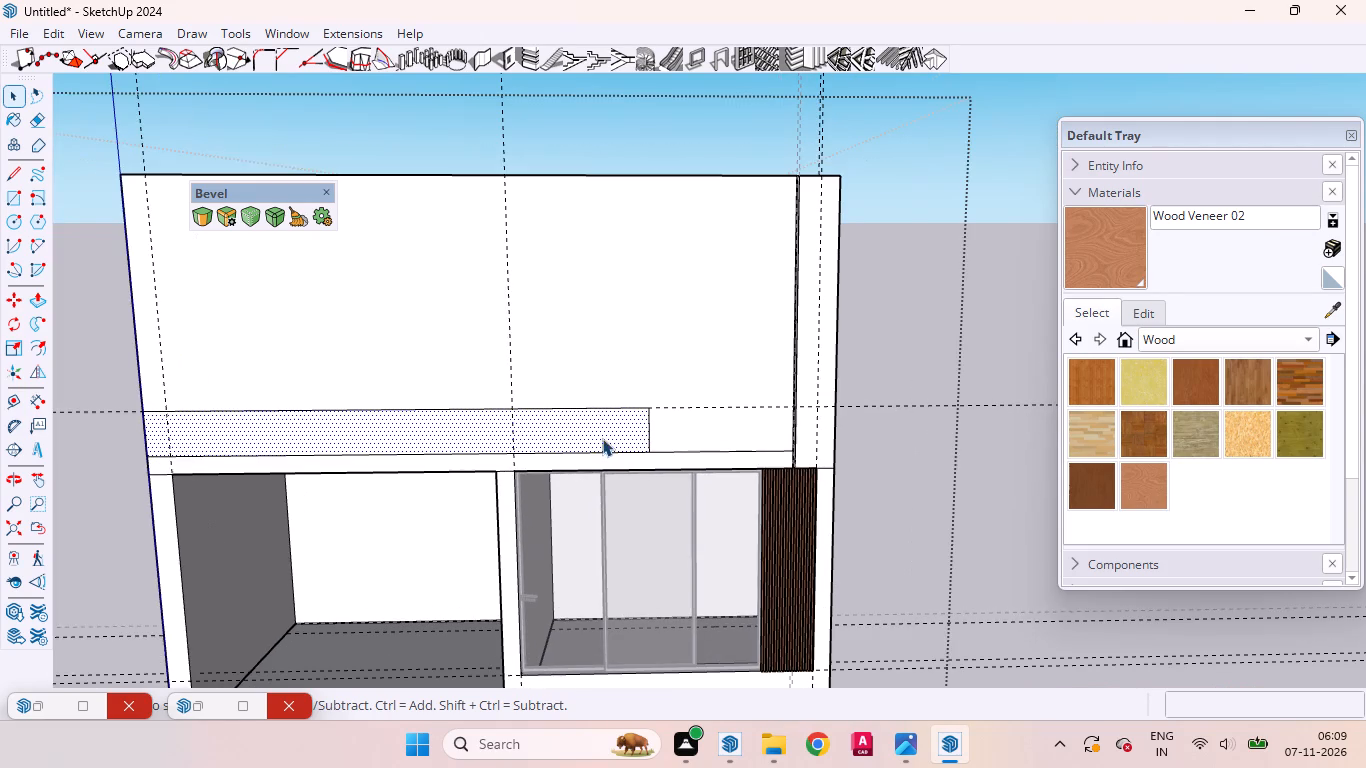
pyautogui.moveTo(607, 441); pyautogui.dragTo(842, 447, button='middle')
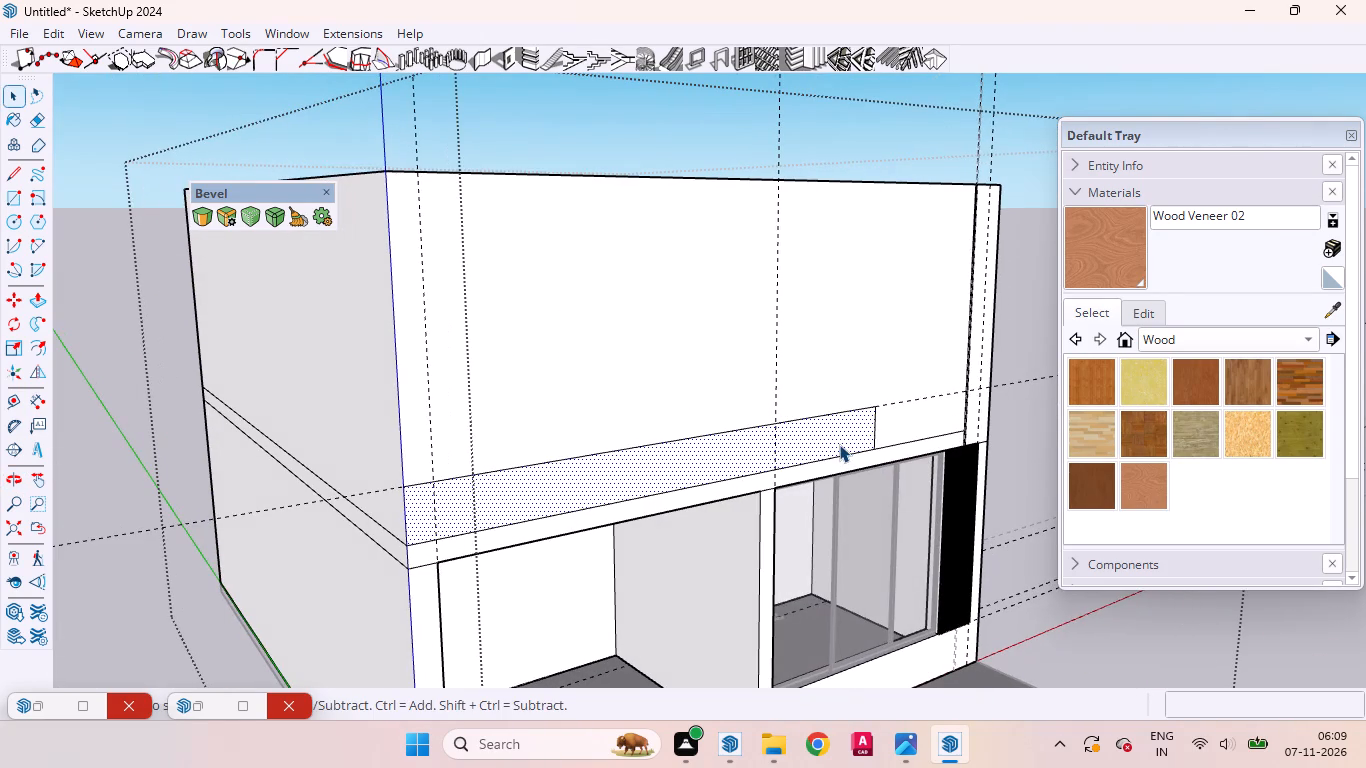
pyautogui.press('p')
pyautogui.moveTo(821, 441); pyautogui.dragTo(829, 446)
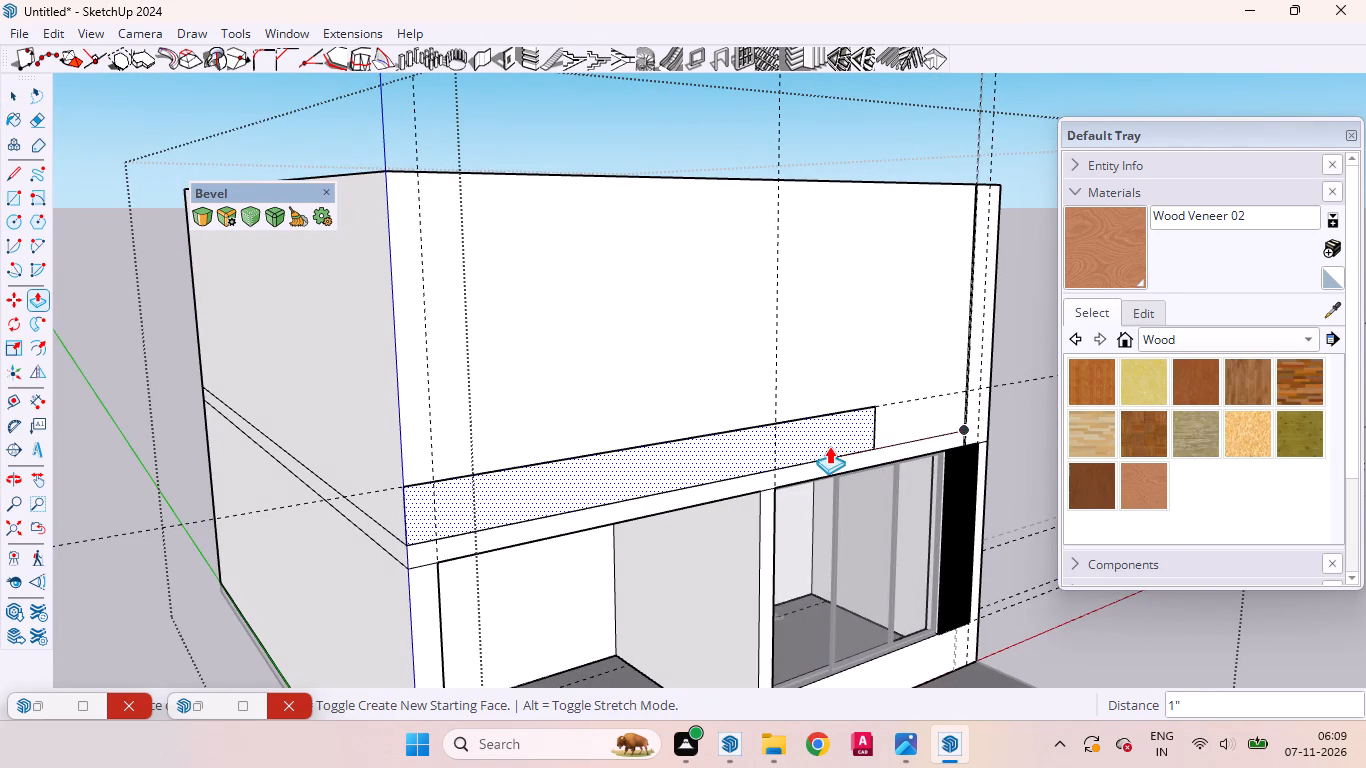
pyautogui.moveTo(829, 446); pyautogui.dragTo(842, 462)
pyautogui.write('15')
pyautogui.press('Return')
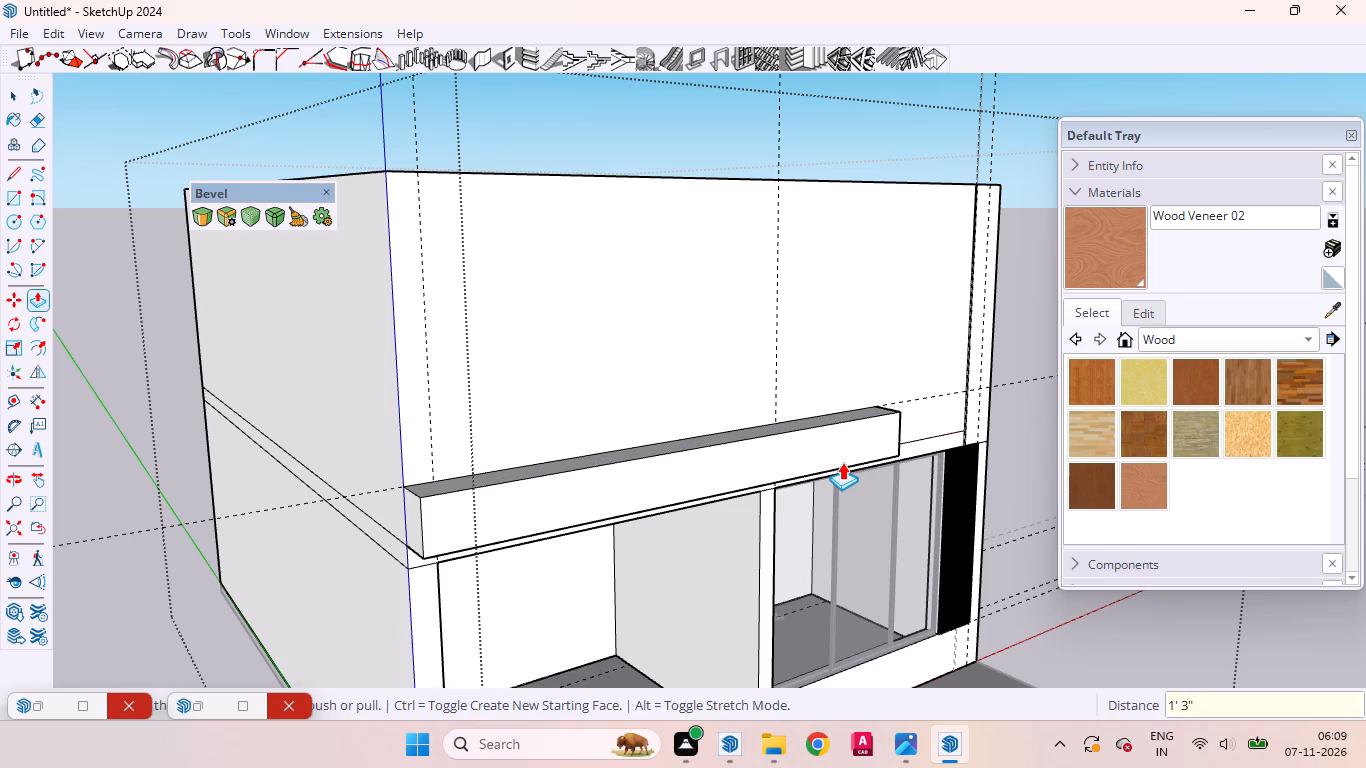
pyautogui.press('space')
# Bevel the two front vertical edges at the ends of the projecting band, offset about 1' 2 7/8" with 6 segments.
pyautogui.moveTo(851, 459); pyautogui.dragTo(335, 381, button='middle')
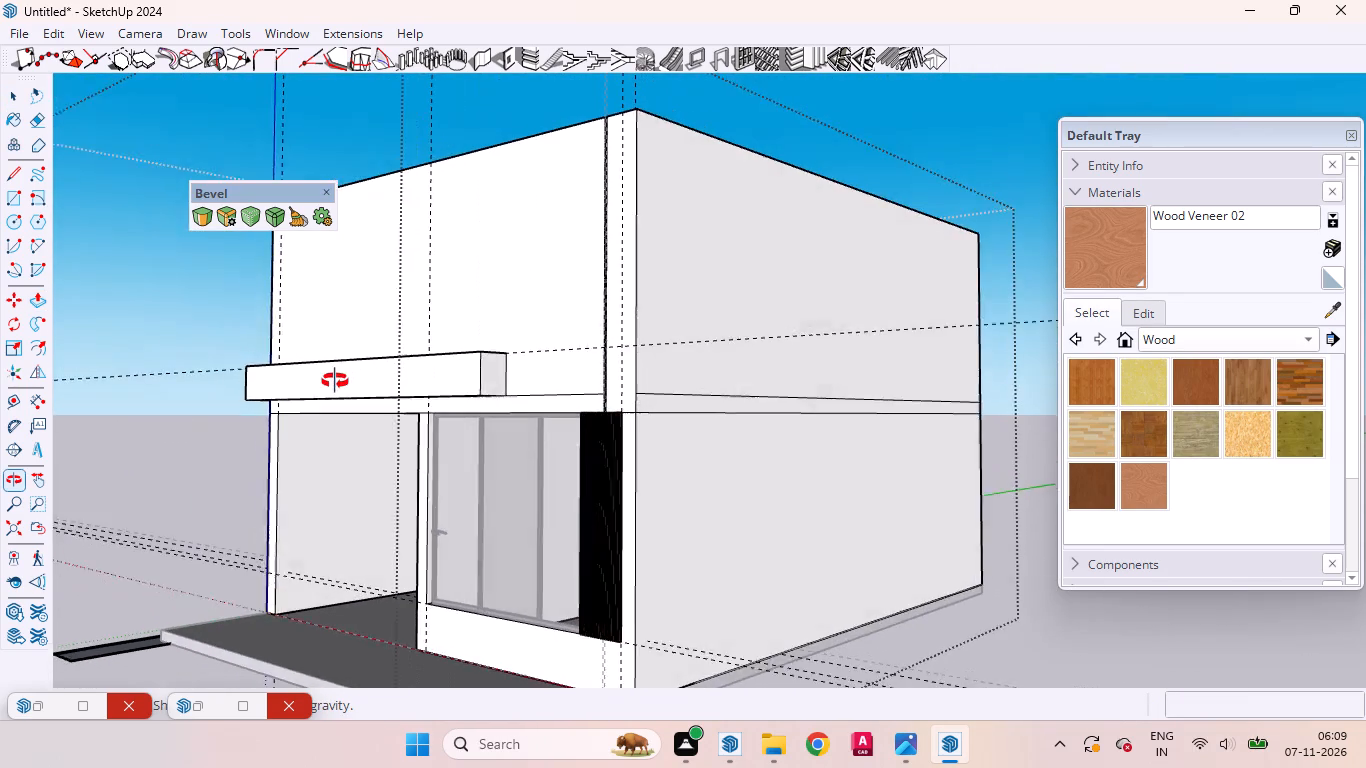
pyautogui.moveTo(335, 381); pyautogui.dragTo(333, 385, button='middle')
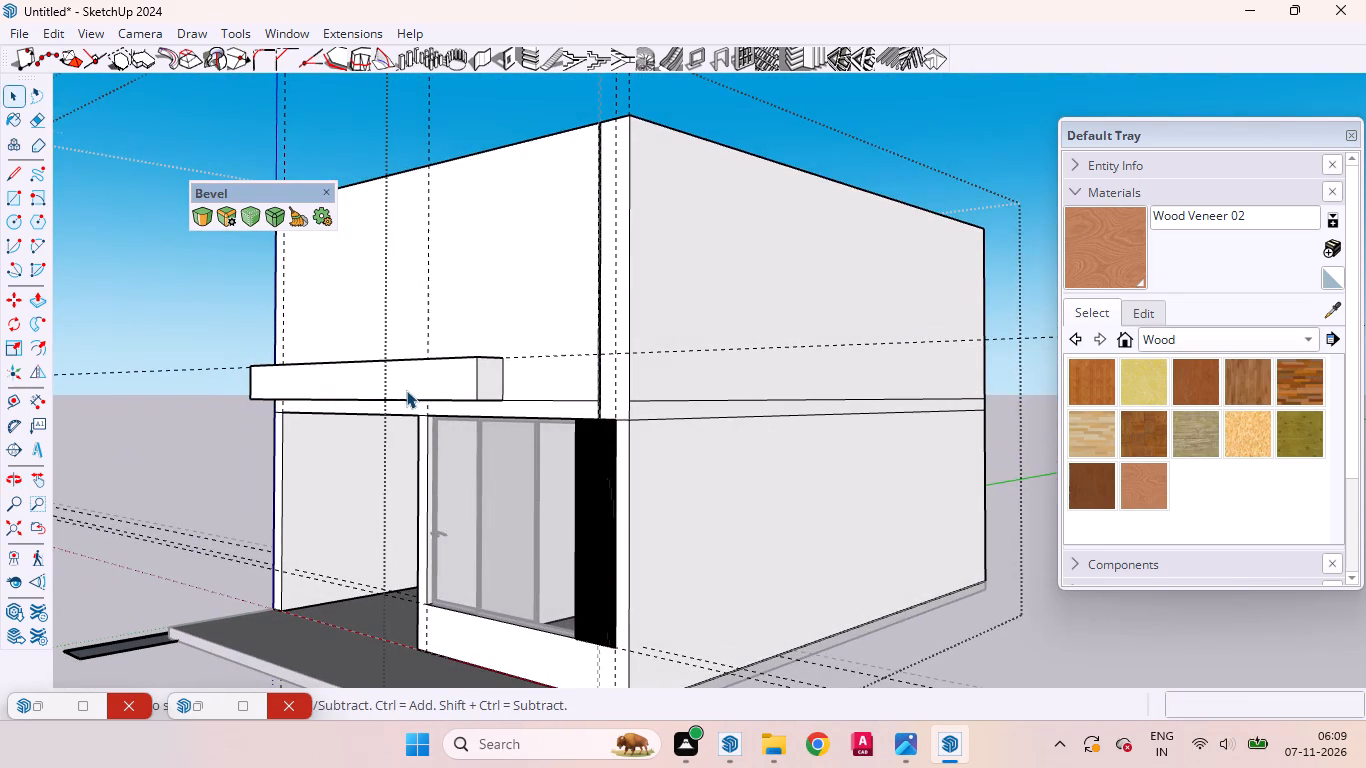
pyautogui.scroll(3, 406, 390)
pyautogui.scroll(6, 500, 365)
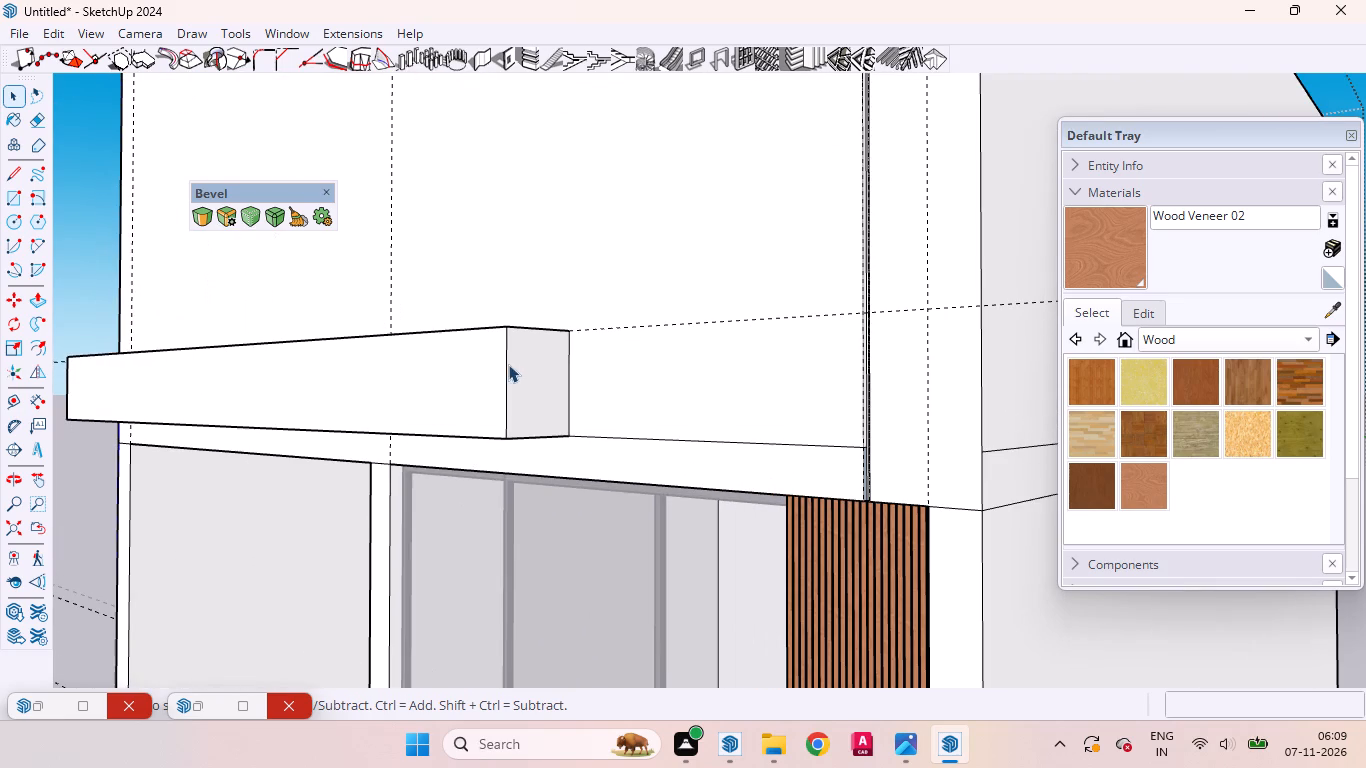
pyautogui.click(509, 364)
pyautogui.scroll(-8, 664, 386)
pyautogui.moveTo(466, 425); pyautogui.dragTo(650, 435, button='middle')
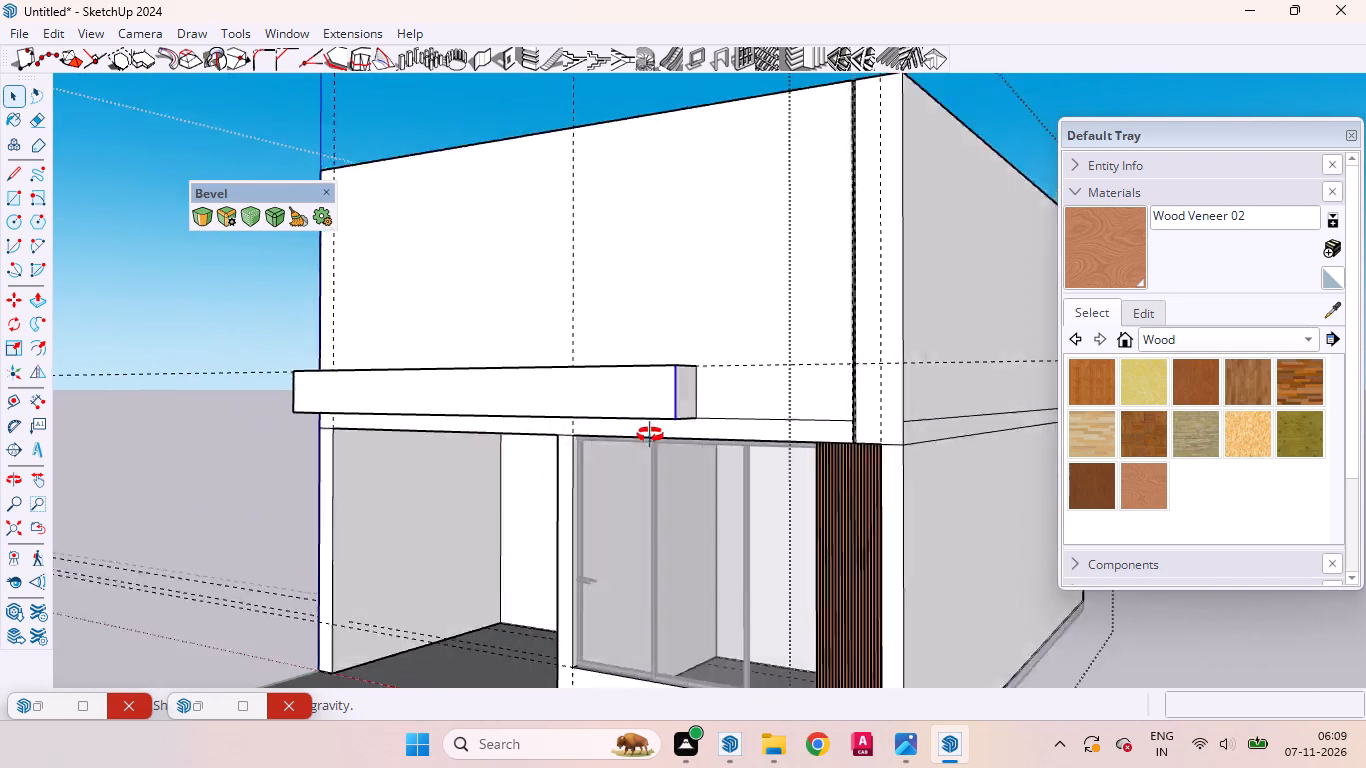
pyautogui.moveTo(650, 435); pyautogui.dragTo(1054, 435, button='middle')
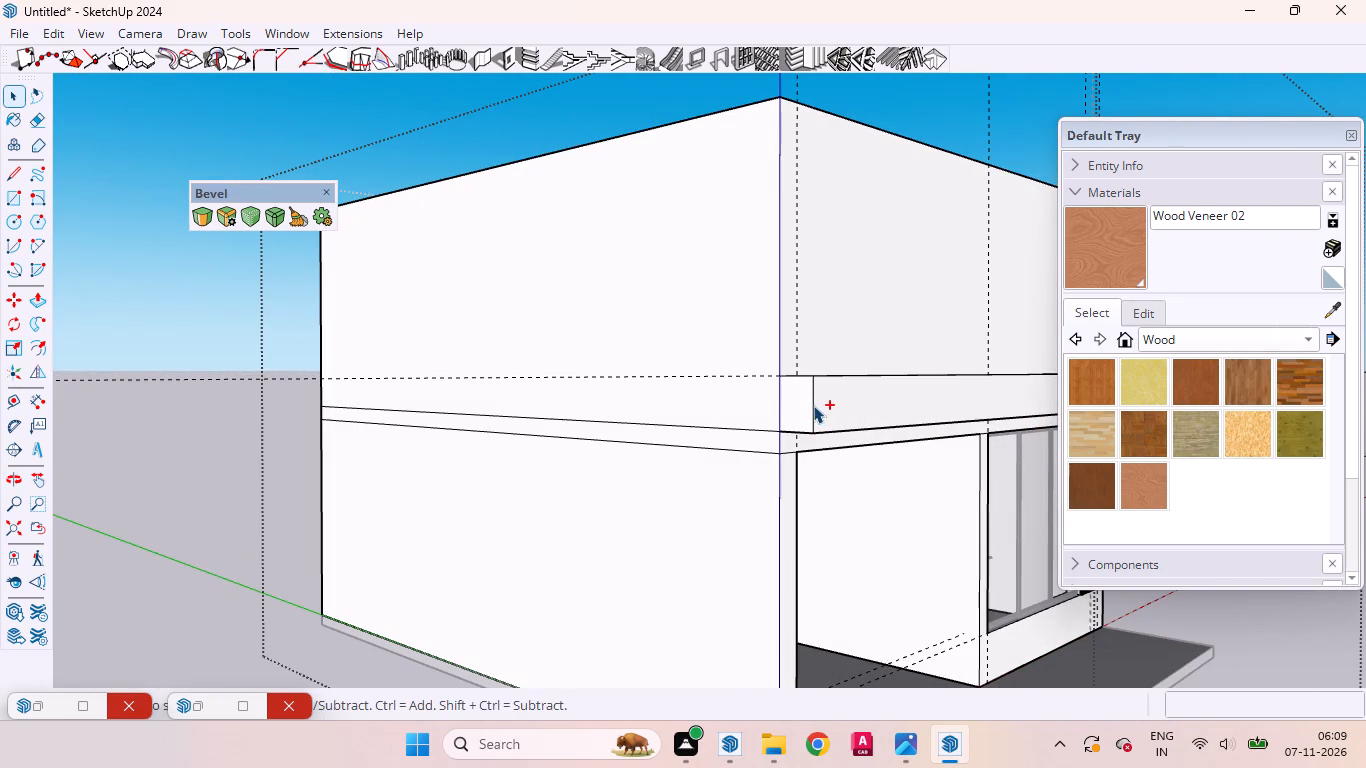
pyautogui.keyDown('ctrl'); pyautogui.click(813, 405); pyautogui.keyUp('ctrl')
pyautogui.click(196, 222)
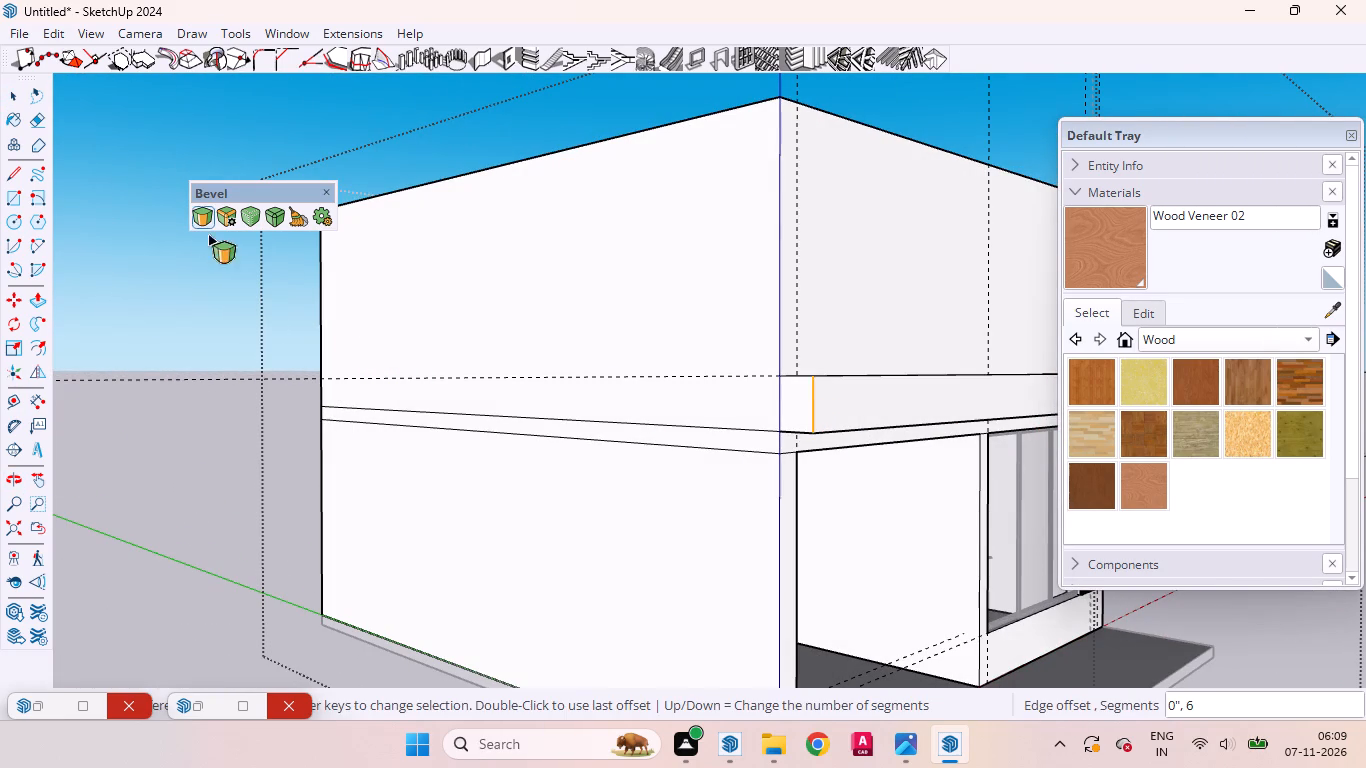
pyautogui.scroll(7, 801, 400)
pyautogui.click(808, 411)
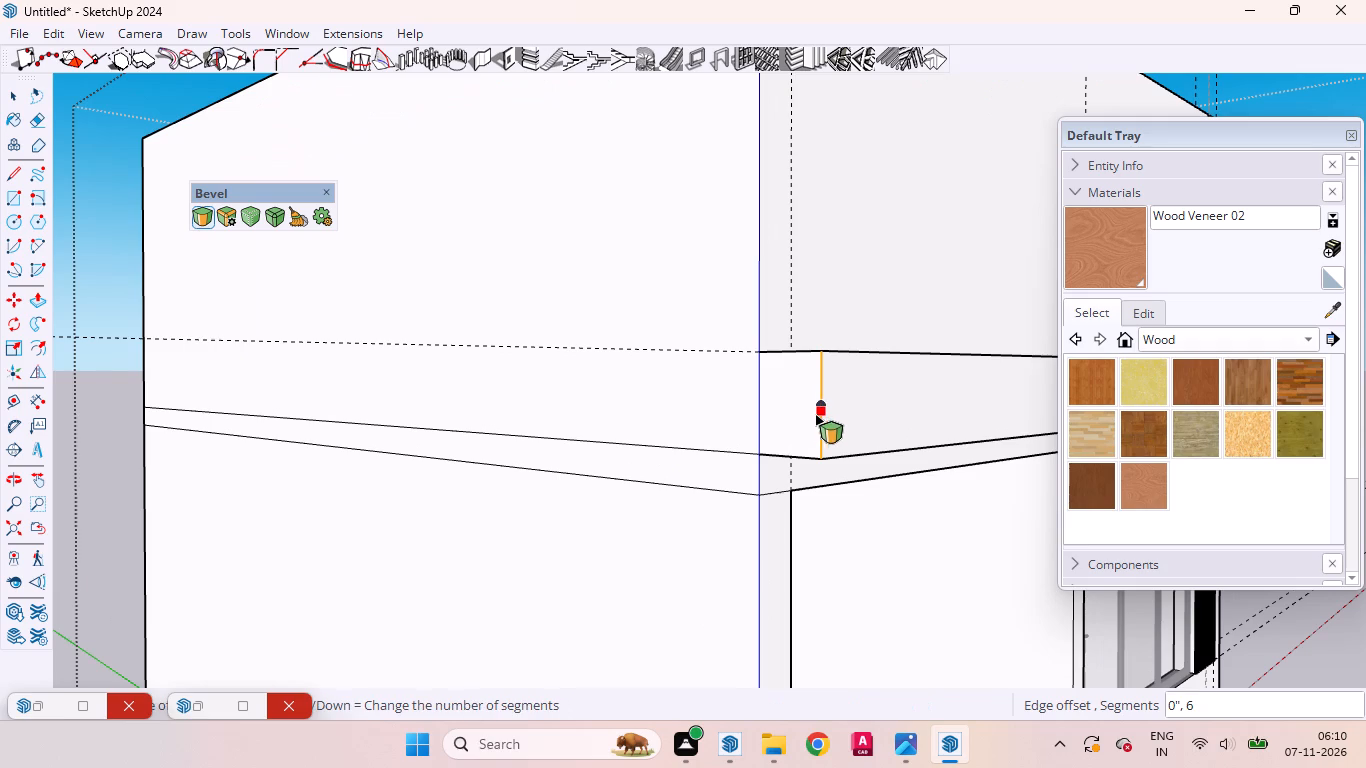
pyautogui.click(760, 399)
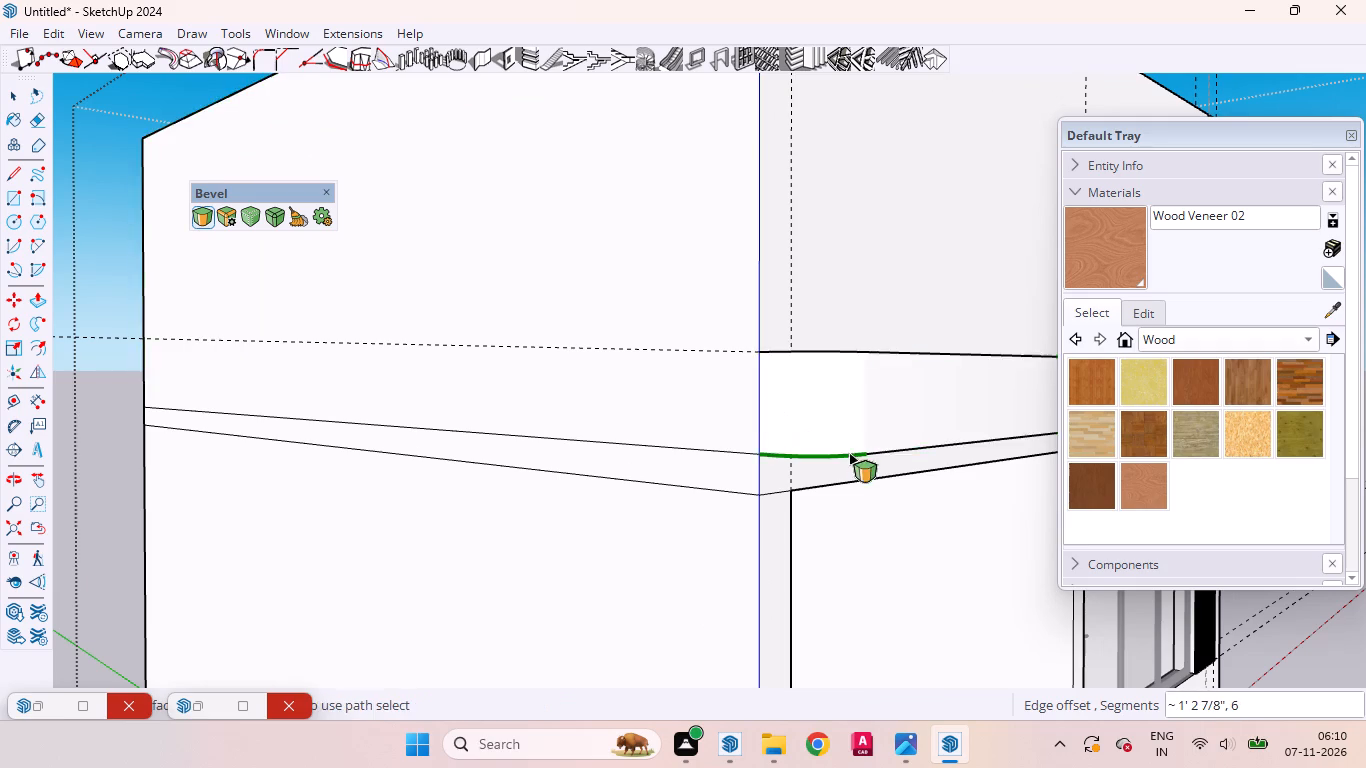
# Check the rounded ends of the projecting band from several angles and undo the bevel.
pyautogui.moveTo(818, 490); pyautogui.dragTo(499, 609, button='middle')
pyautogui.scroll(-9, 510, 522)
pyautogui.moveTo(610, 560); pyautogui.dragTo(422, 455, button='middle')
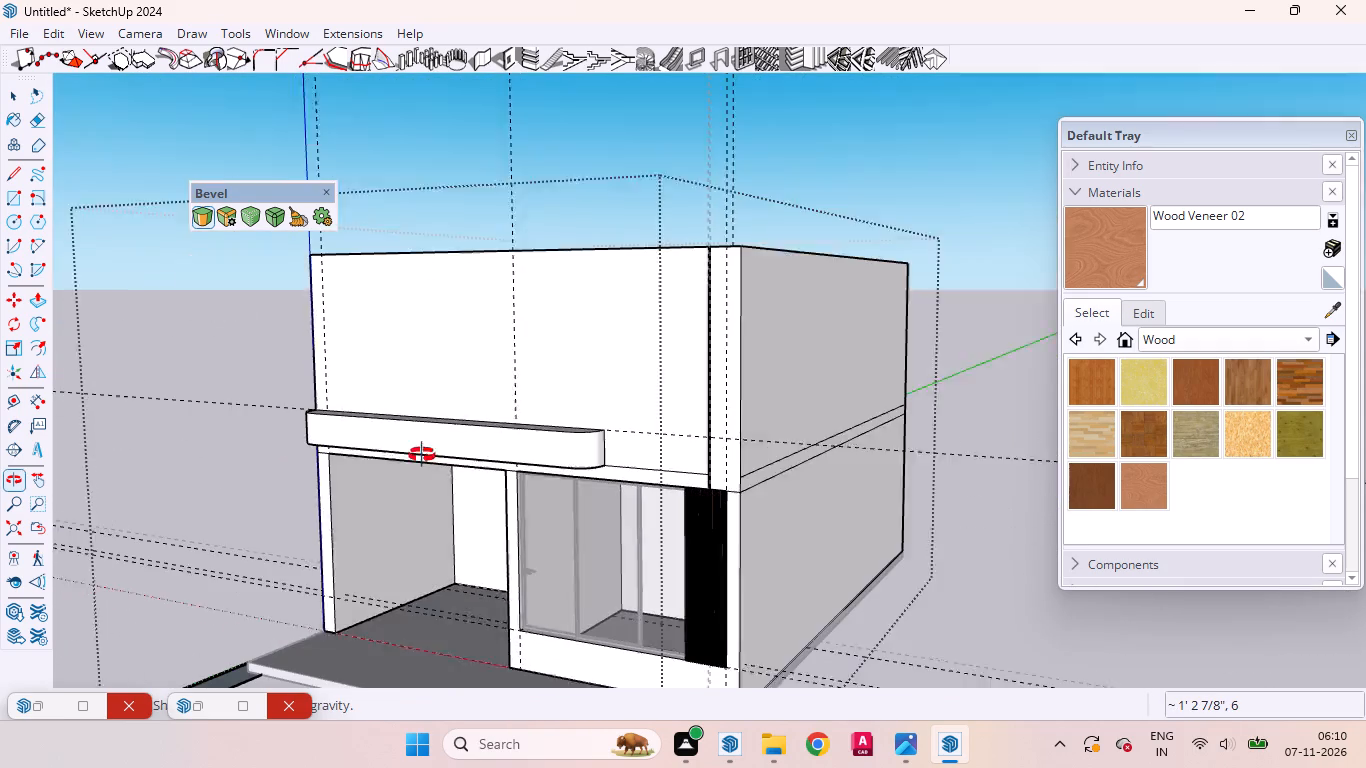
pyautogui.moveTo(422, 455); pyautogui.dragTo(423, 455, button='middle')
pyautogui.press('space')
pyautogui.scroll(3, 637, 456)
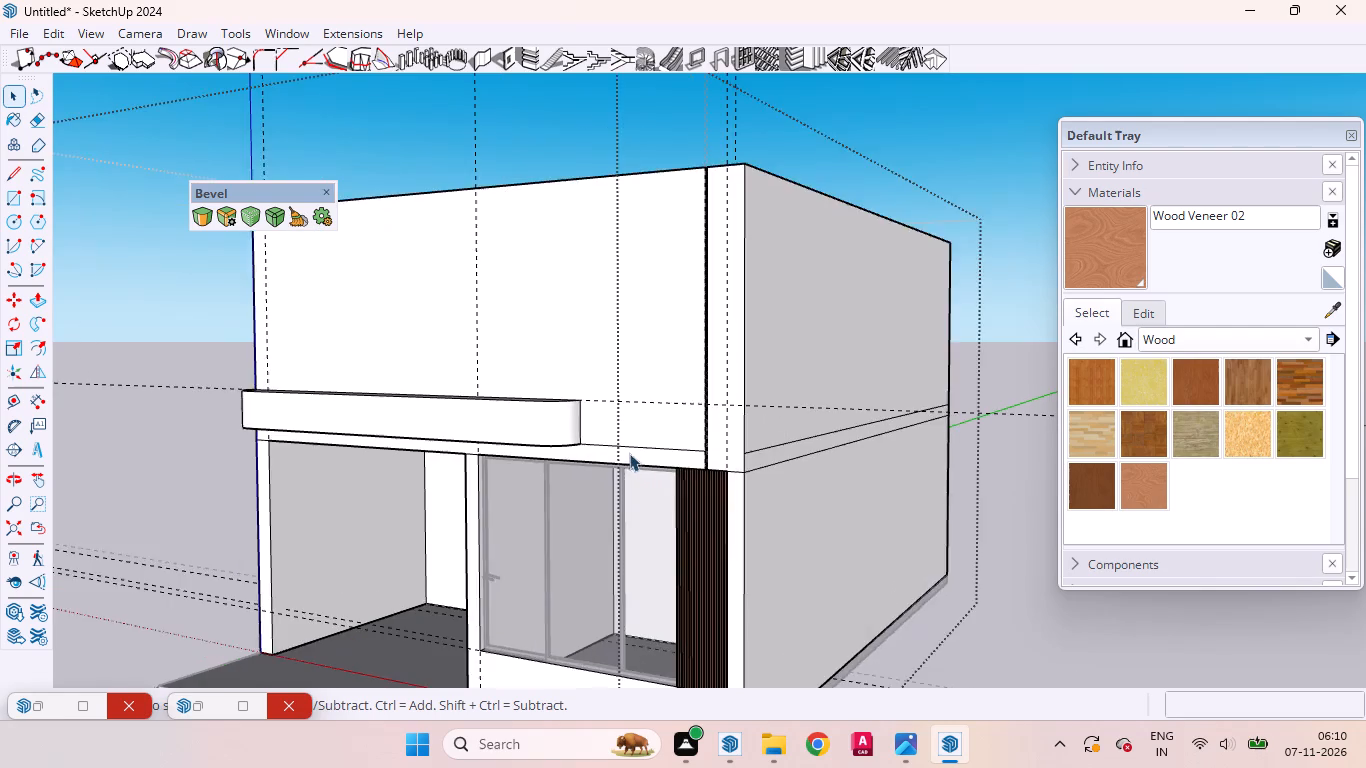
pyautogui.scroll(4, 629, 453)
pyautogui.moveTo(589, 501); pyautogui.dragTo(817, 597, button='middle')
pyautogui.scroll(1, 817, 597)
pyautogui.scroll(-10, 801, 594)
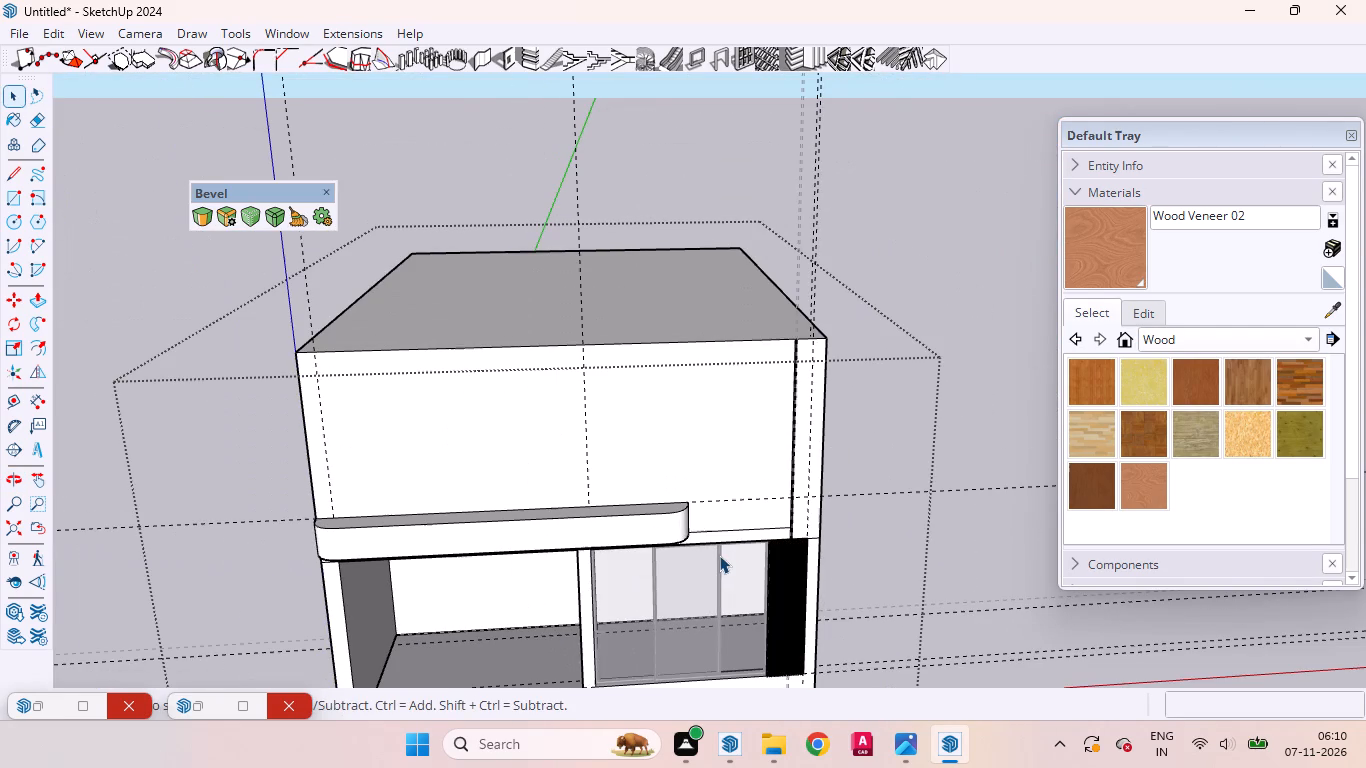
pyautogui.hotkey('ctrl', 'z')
# Draw a vertical line about 8' 4" long on the upper front wall, from the projecting band's groove-side end up to the roof edge.
pyautogui.click(661, 456)
pyautogui.moveTo(735, 484); pyautogui.dragTo(705, 465, button='middle')
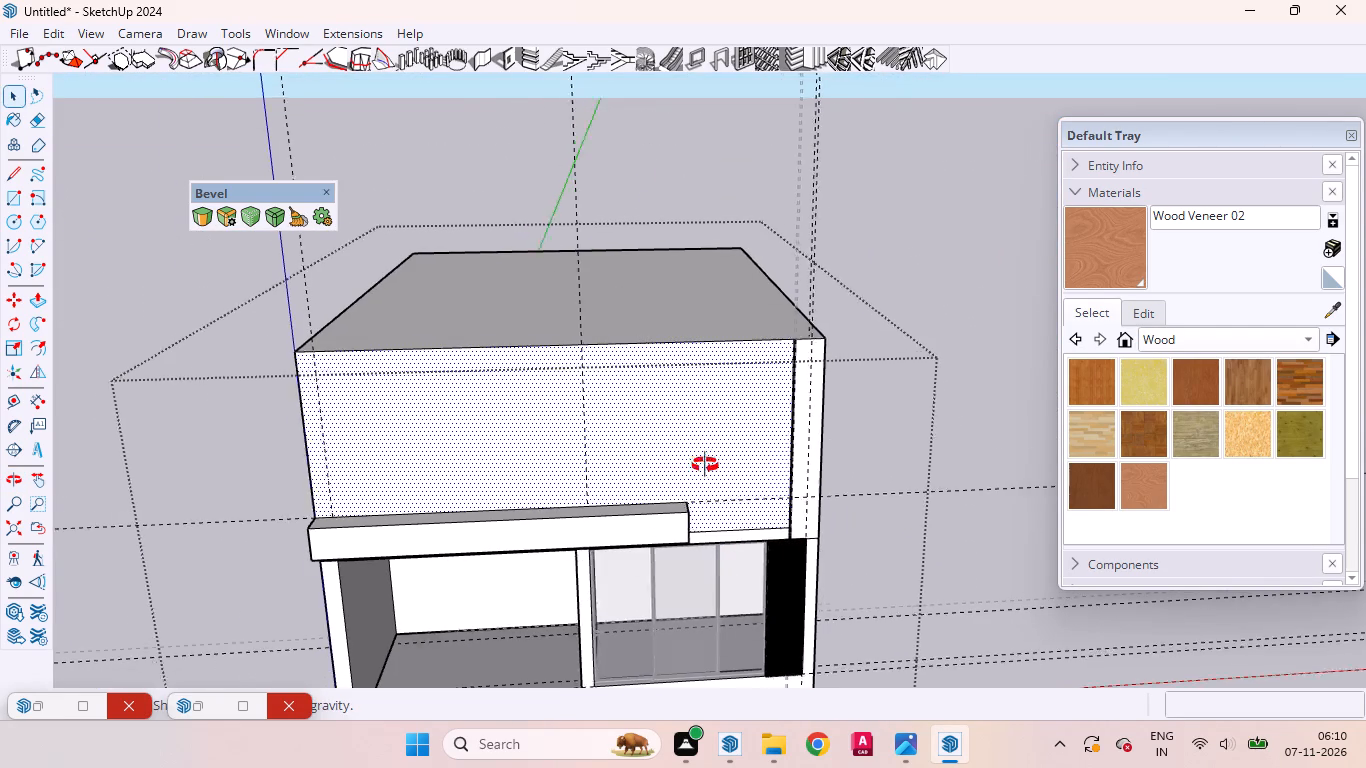
pyautogui.moveTo(705, 465); pyautogui.dragTo(698, 458, button='middle')
pyautogui.middleClick(698, 458)
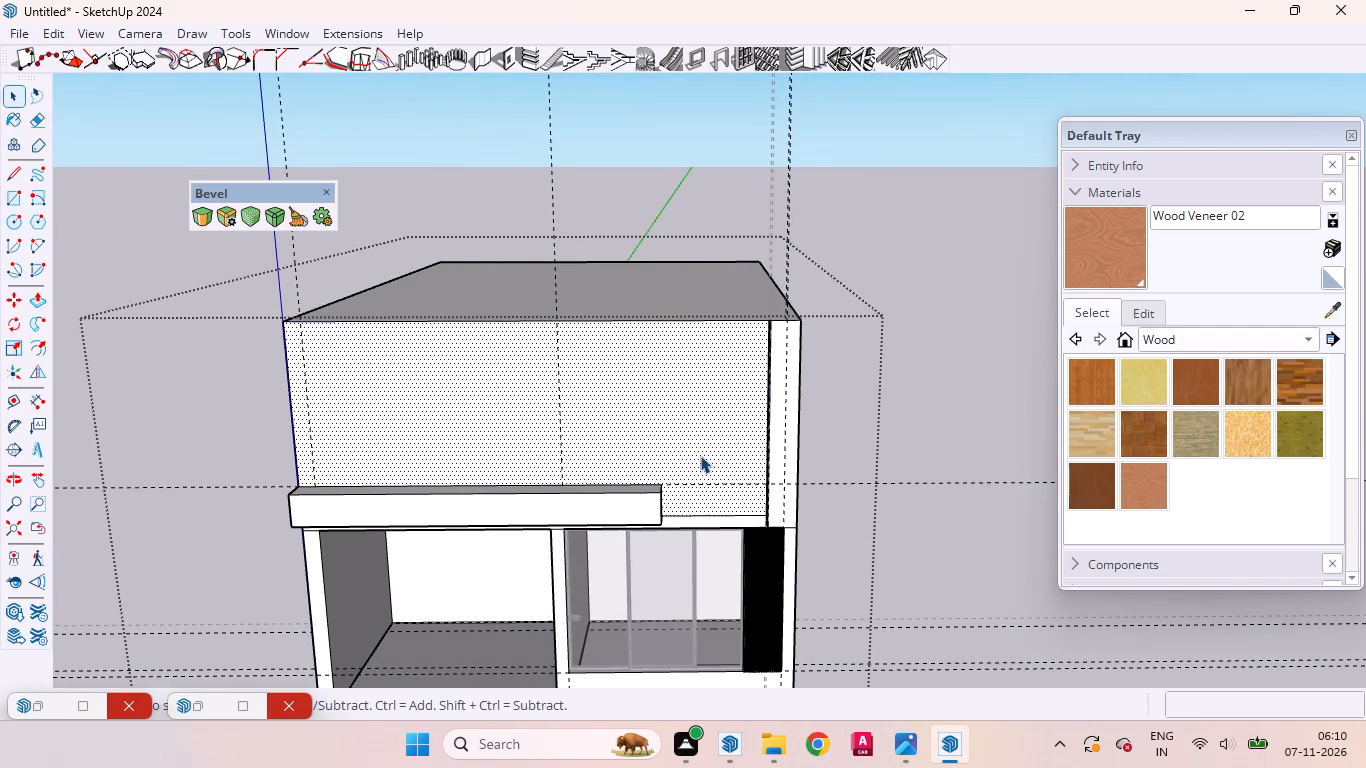
pyautogui.scroll(5, 700, 448)
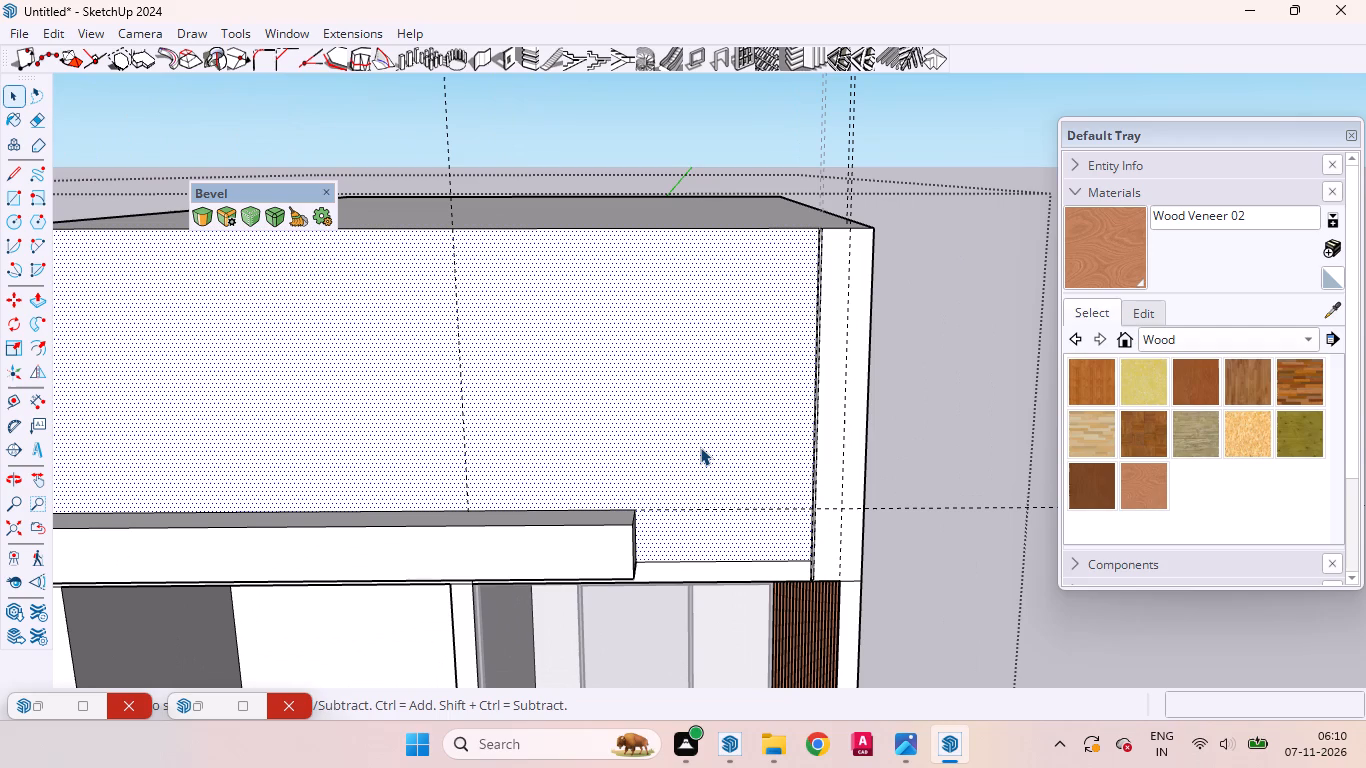
pyautogui.scroll(-1, 700, 447)
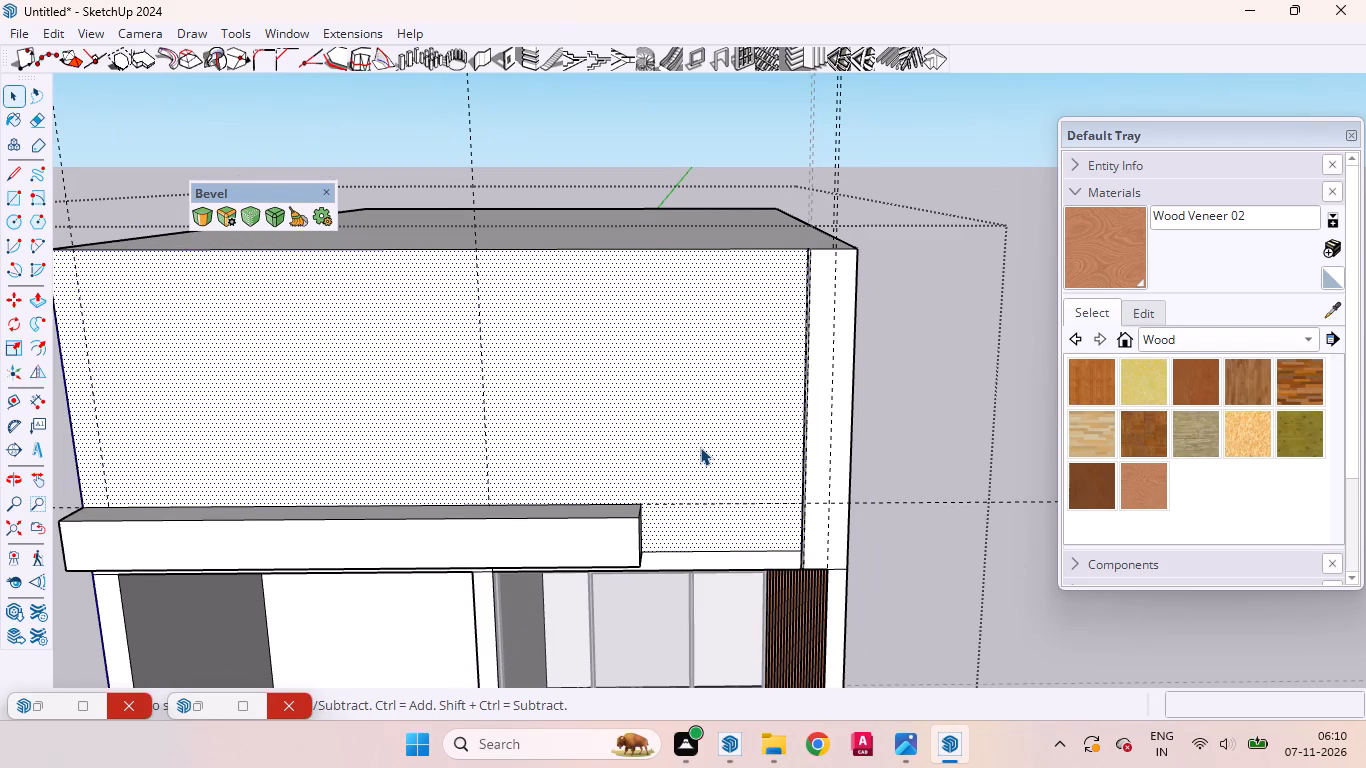
pyautogui.press('l')
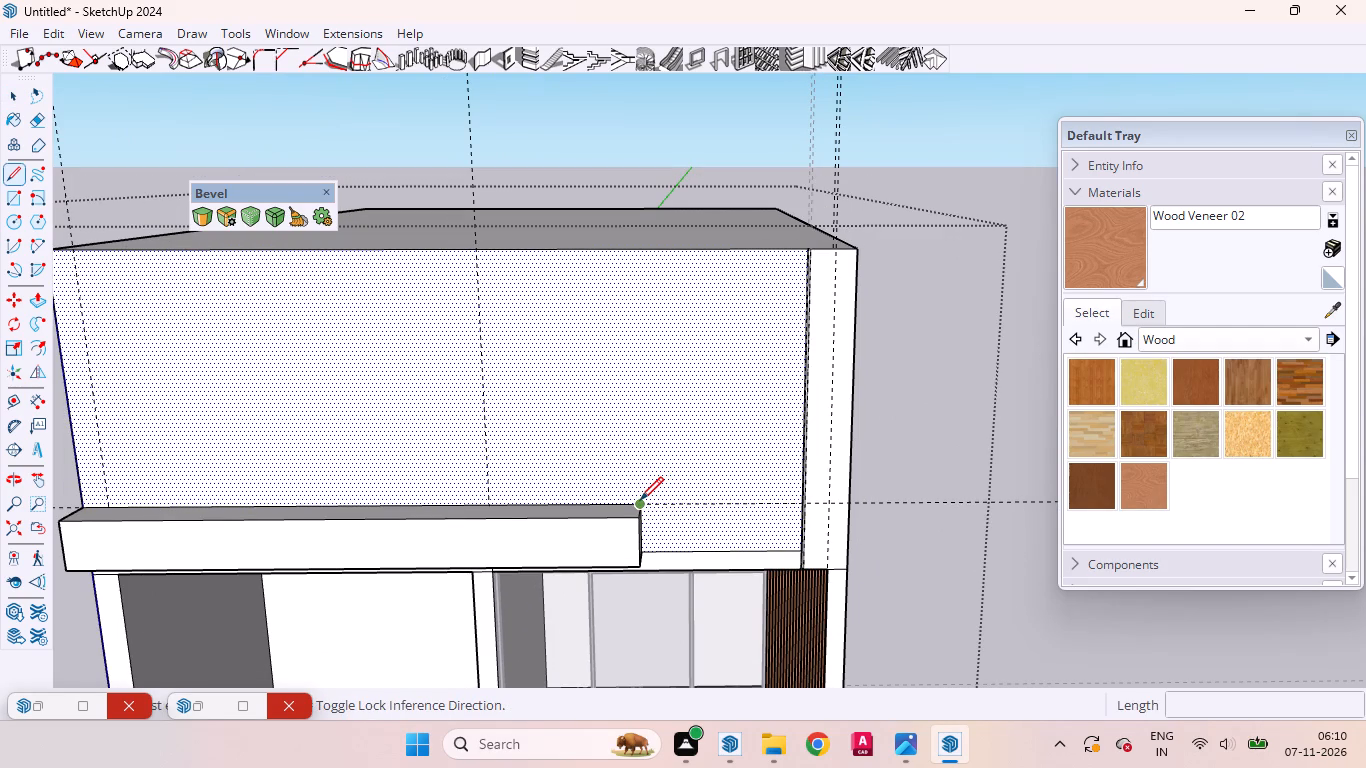
pyautogui.click(640, 500)
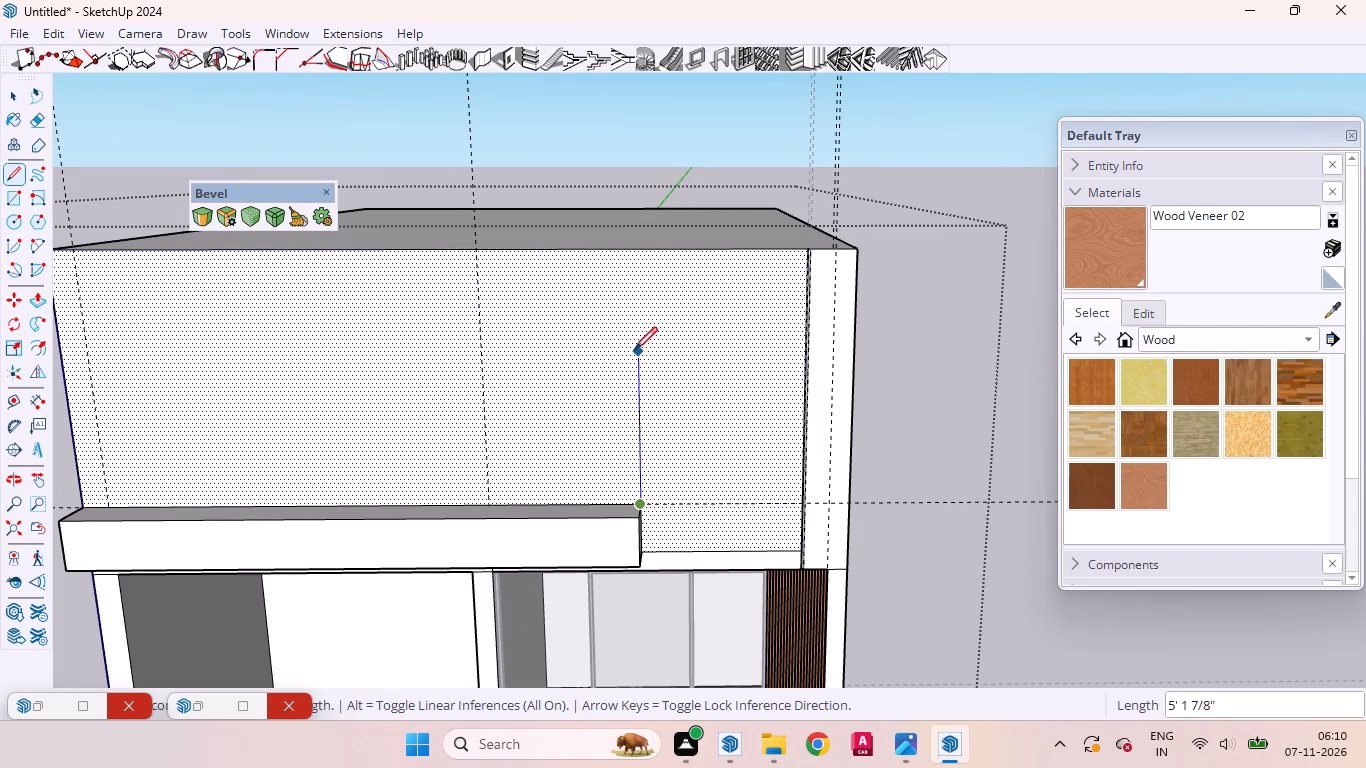
pyautogui.moveTo(634, 349); pyautogui.dragTo(635, 249, button='middle')
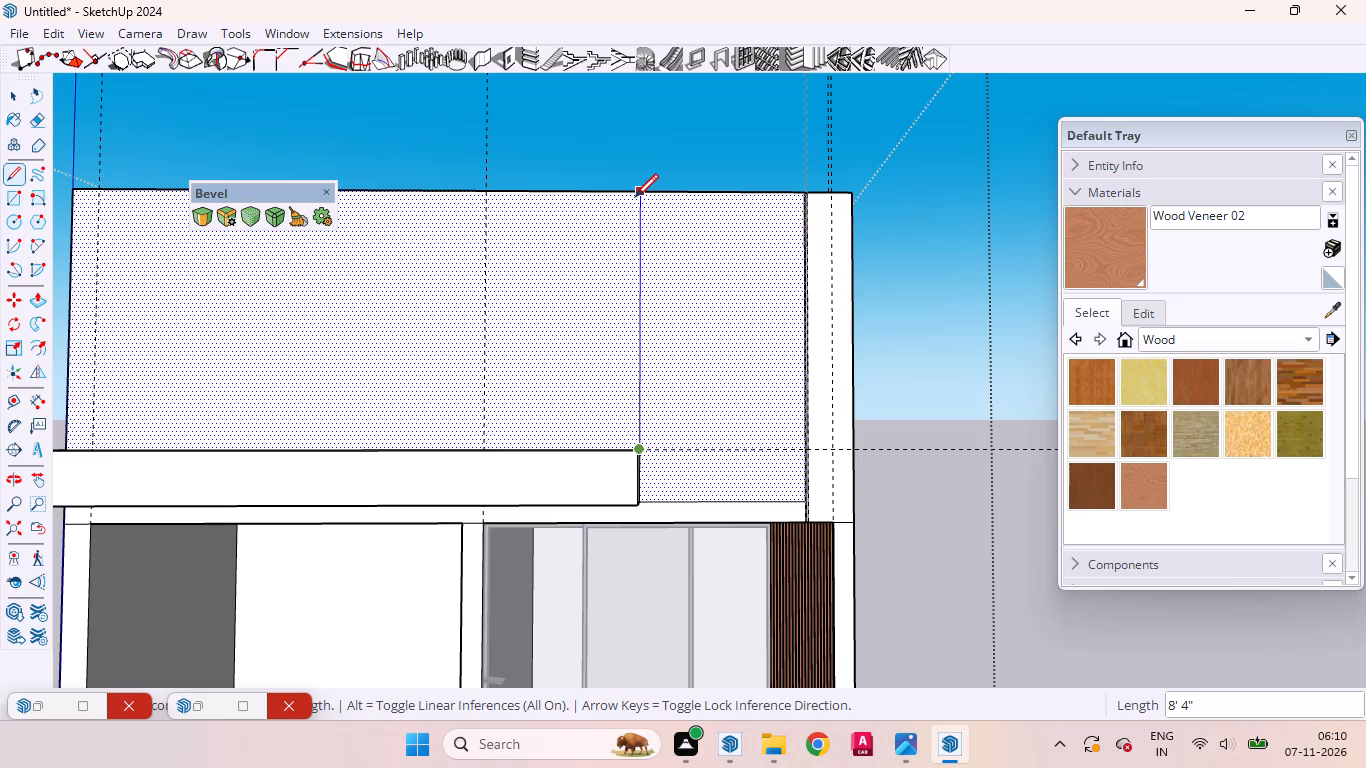
pyautogui.click(635, 197)
pyautogui.press('space')
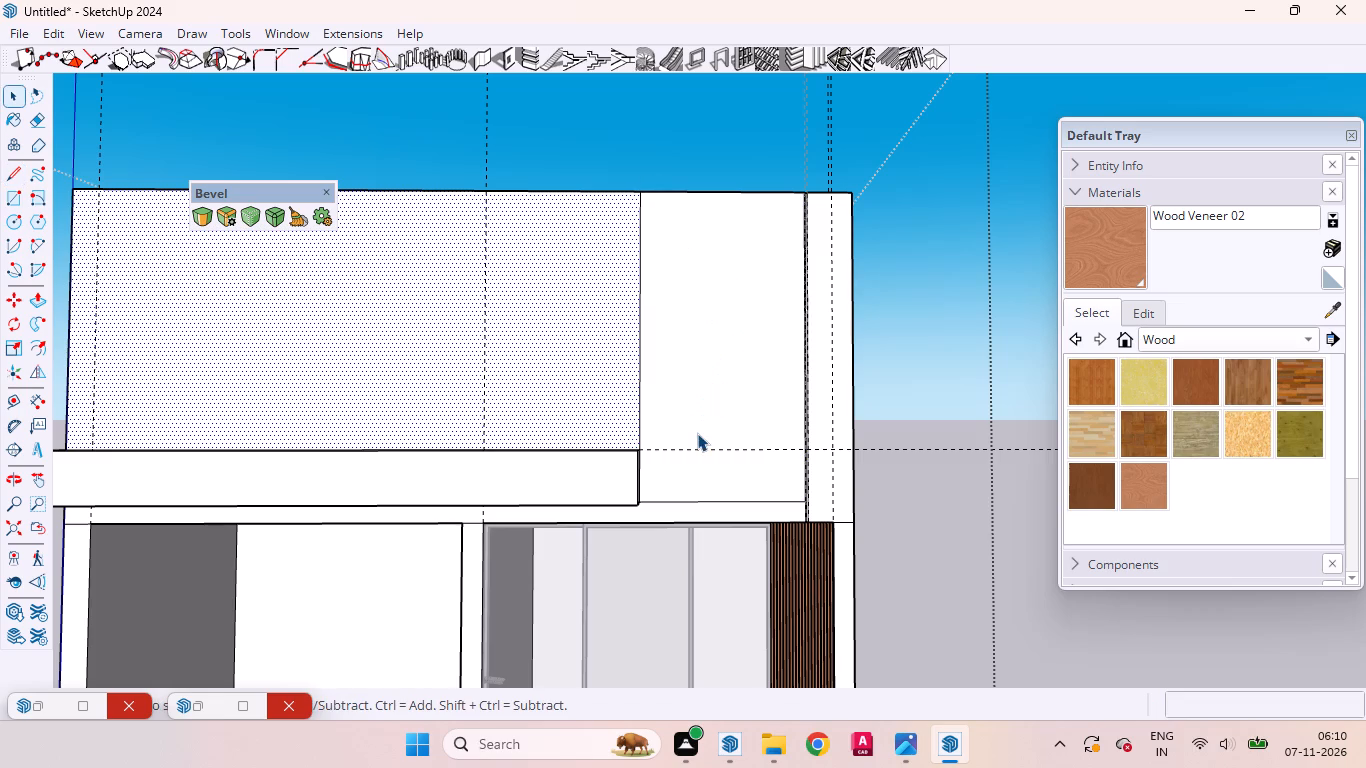
# Examine the narrow wall panel between the new vertical line and the groove, and the surrounding facade, from several angles.
pyautogui.moveTo(684, 433); pyautogui.dragTo(444, 340, button='middle')
pyautogui.moveTo(444, 338); pyautogui.dragTo(444, 318, button='middle')
pyautogui.click(412, 346)
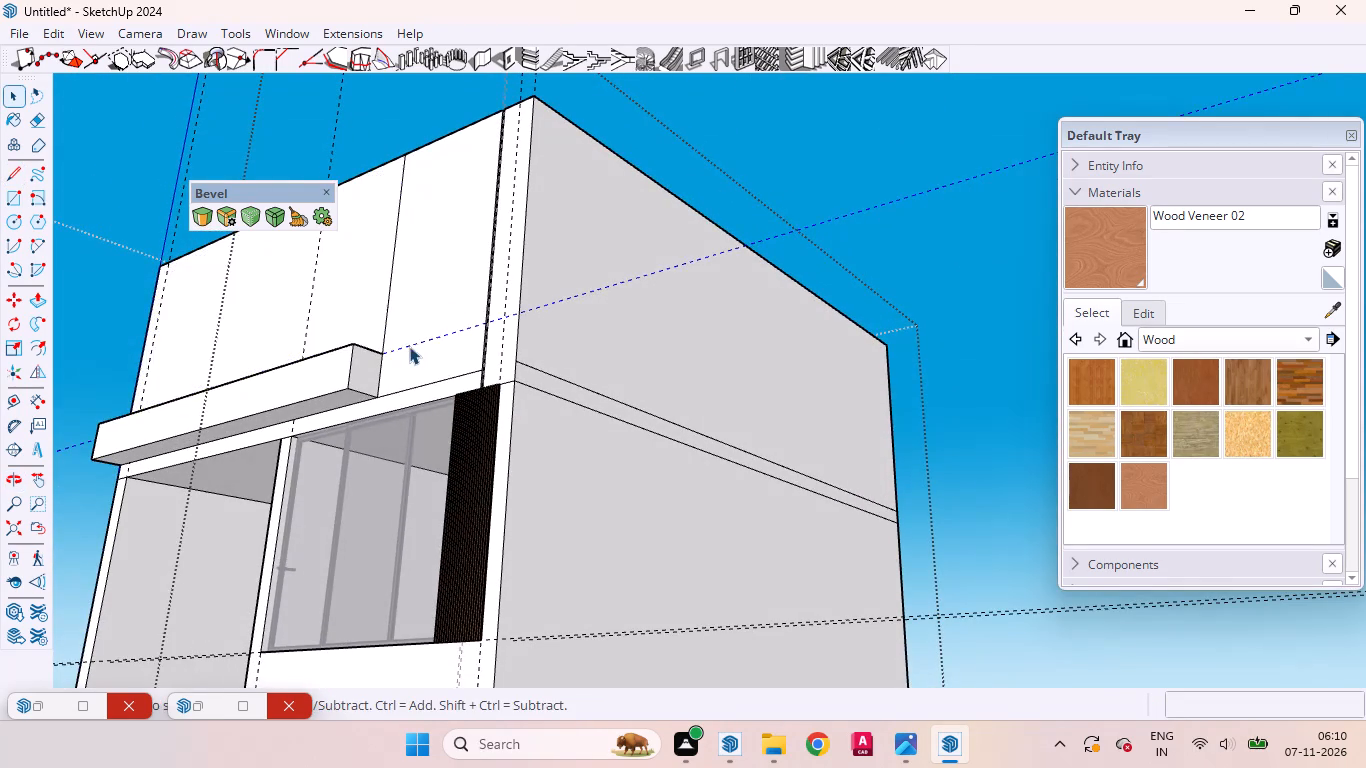
pyautogui.moveTo(407, 352); pyautogui.dragTo(585, 431, button='middle')
pyautogui.click(473, 263)
pyautogui.moveTo(519, 364); pyautogui.dragTo(530, 382, button='middle')
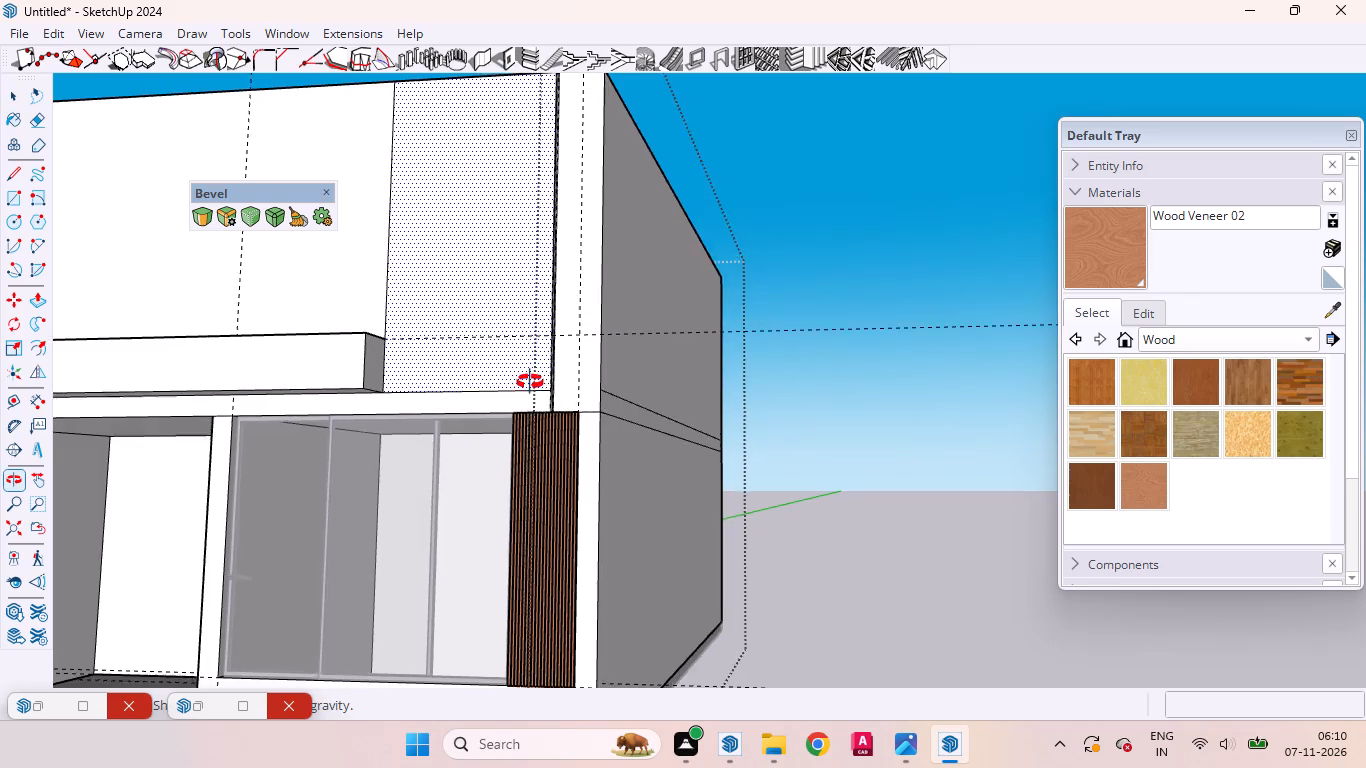
pyautogui.moveTo(530, 382); pyautogui.dragTo(461, 385, button='middle')
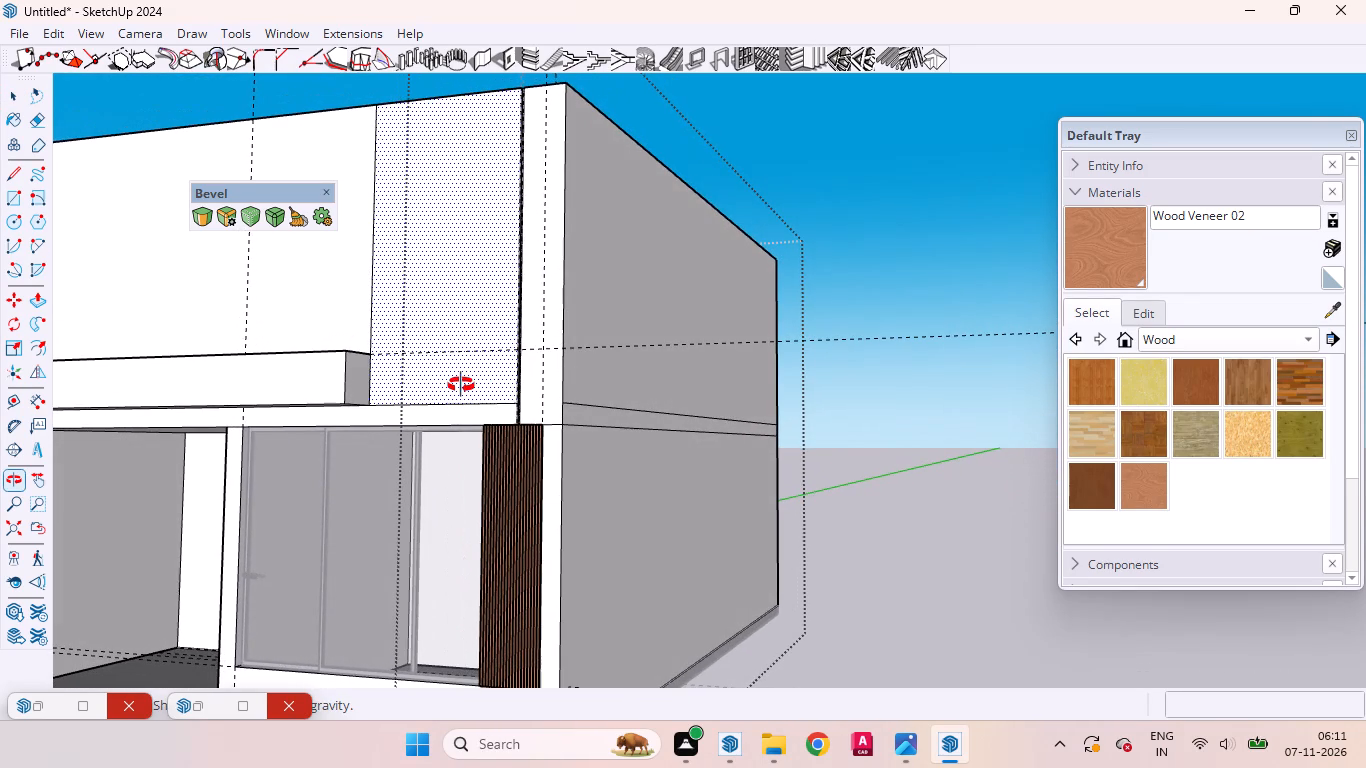
pyautogui.moveTo(461, 385); pyautogui.dragTo(462, 385, button='middle')
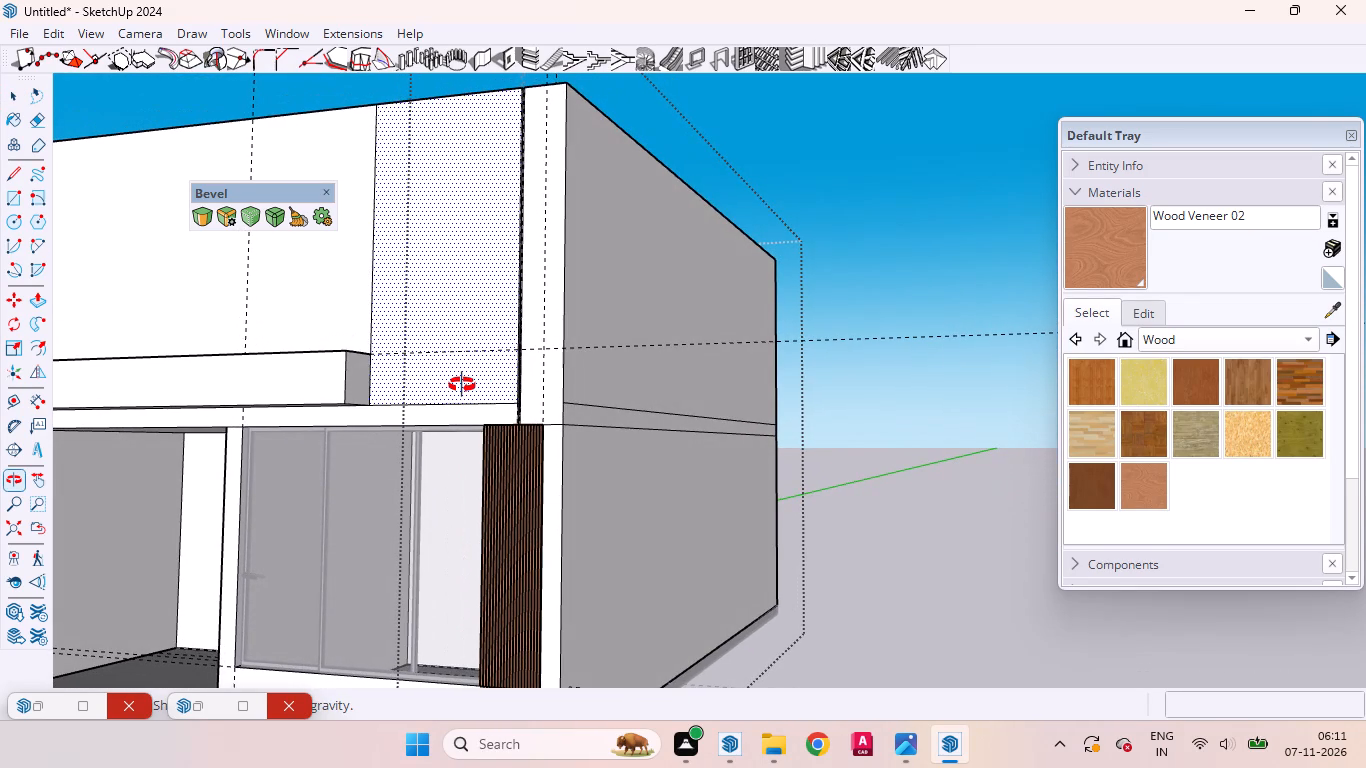
pyautogui.moveTo(462, 385); pyautogui.dragTo(482, 352, button='middle')
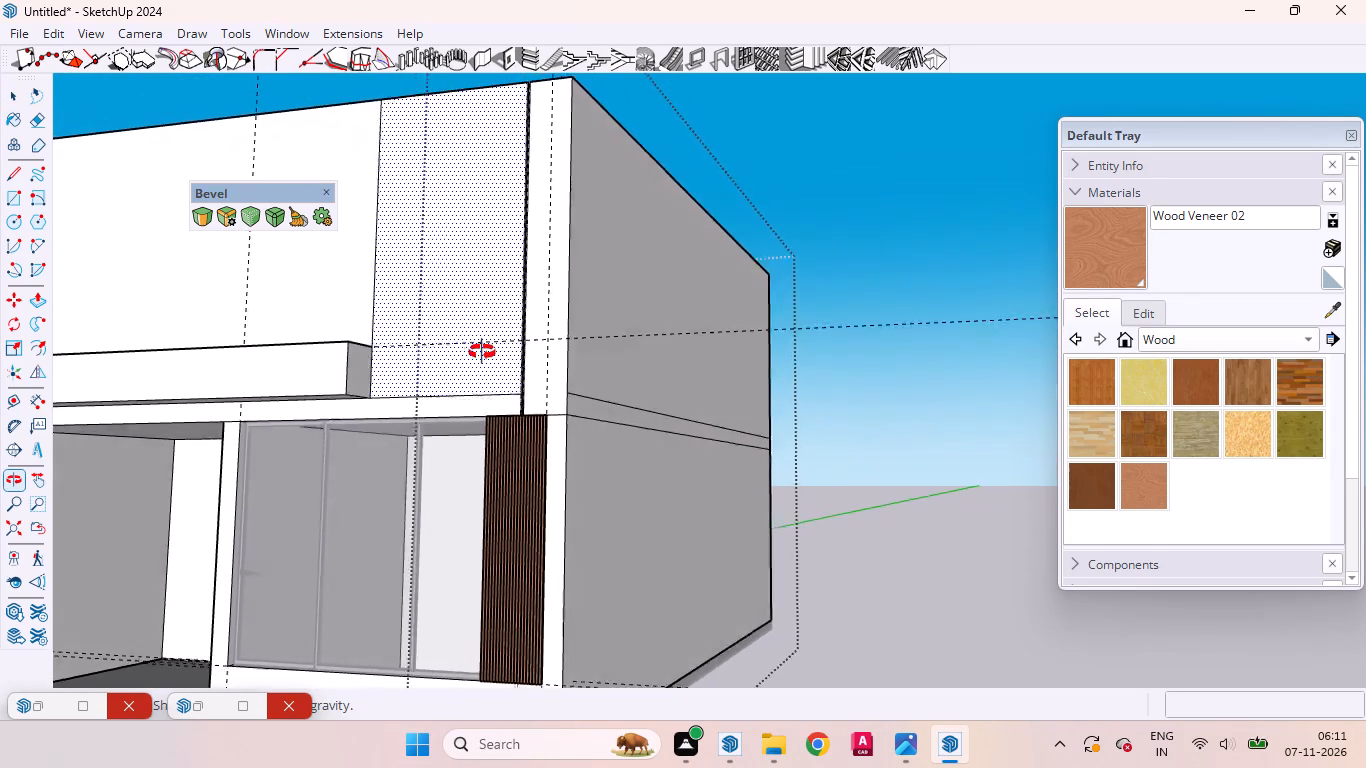
pyautogui.moveTo(482, 352); pyautogui.dragTo(693, 349, button='middle')
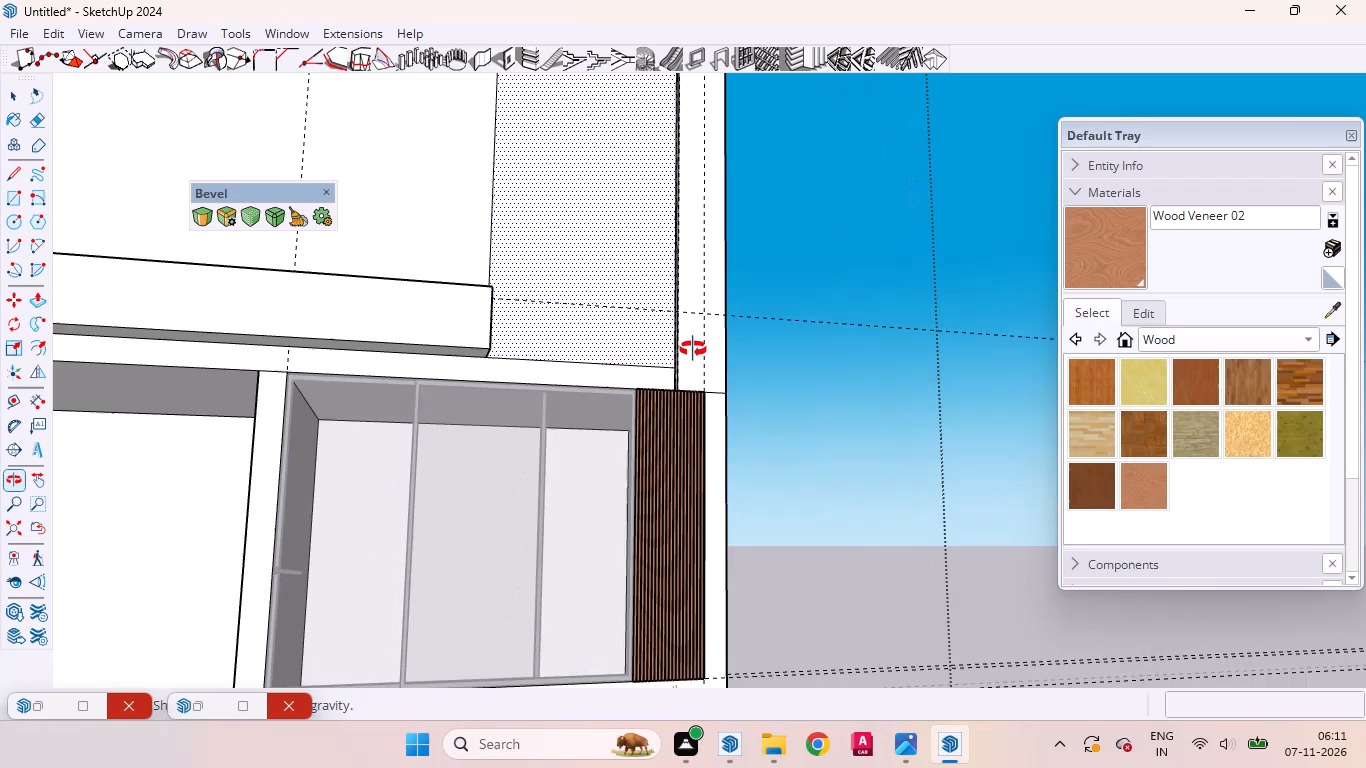
pyautogui.moveTo(693, 349); pyautogui.dragTo(678, 372, button='middle')
pyautogui.scroll(-4, 689, 418)
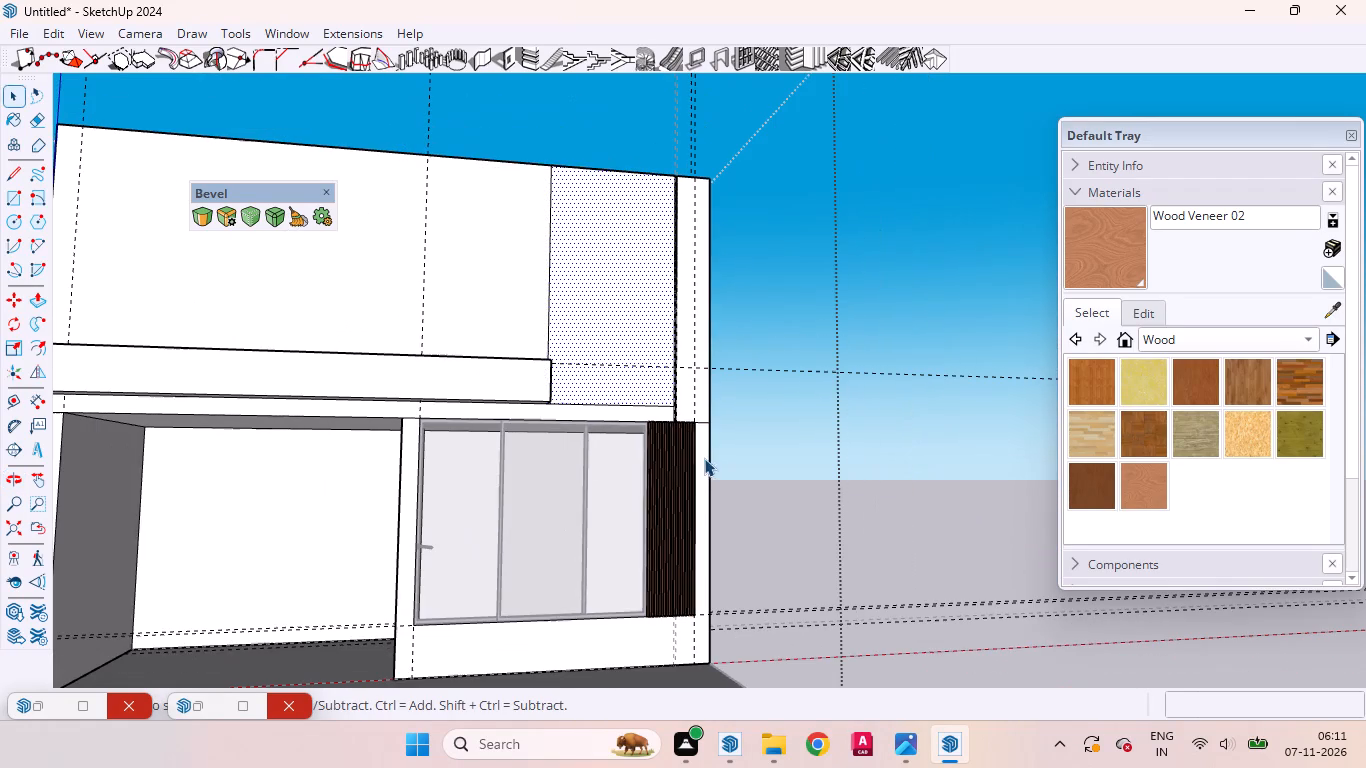
pyautogui.scroll(-2, 635, 379)
pyautogui.moveTo(647, 319); pyautogui.dragTo(653, 415, button='middle')
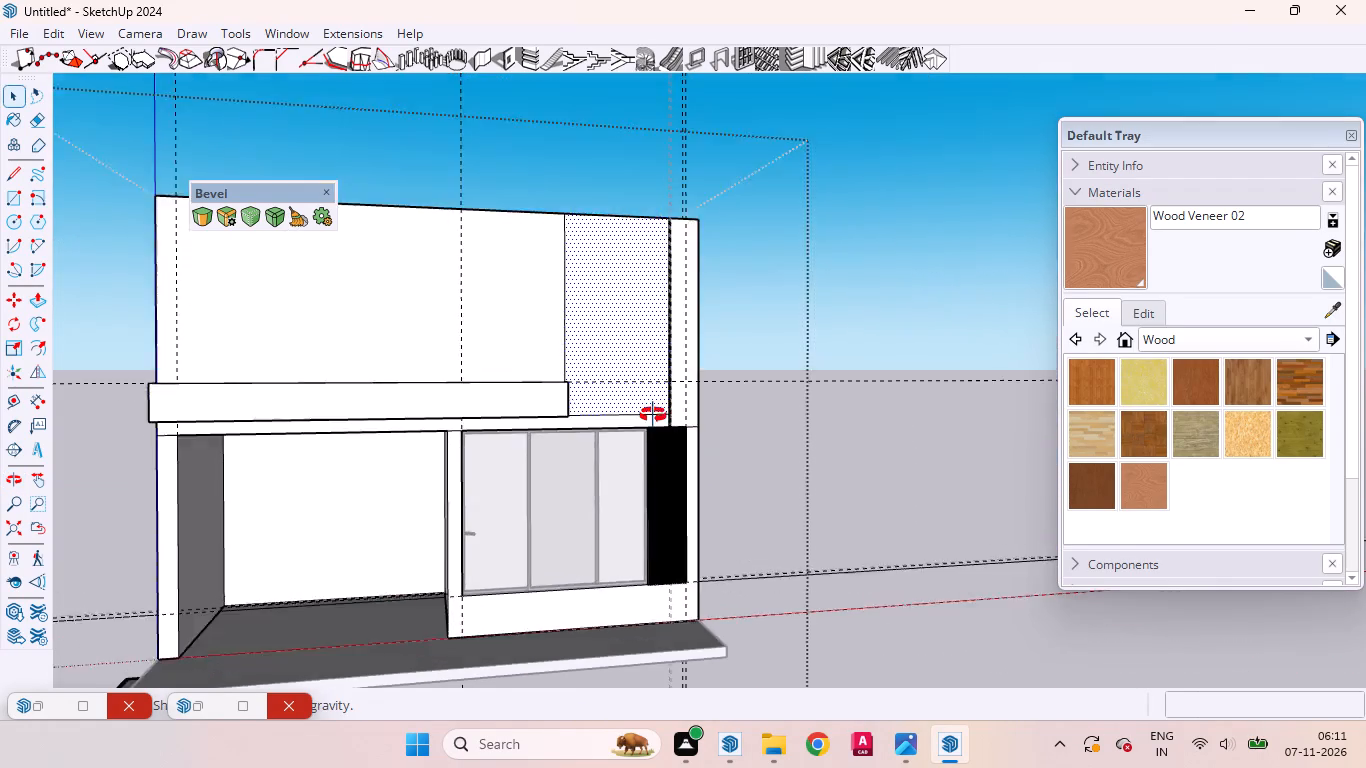
pyautogui.moveTo(653, 415); pyautogui.dragTo(639, 523, button='middle')
# Push/Pull the roof face upward 24".
pyautogui.click(506, 233)
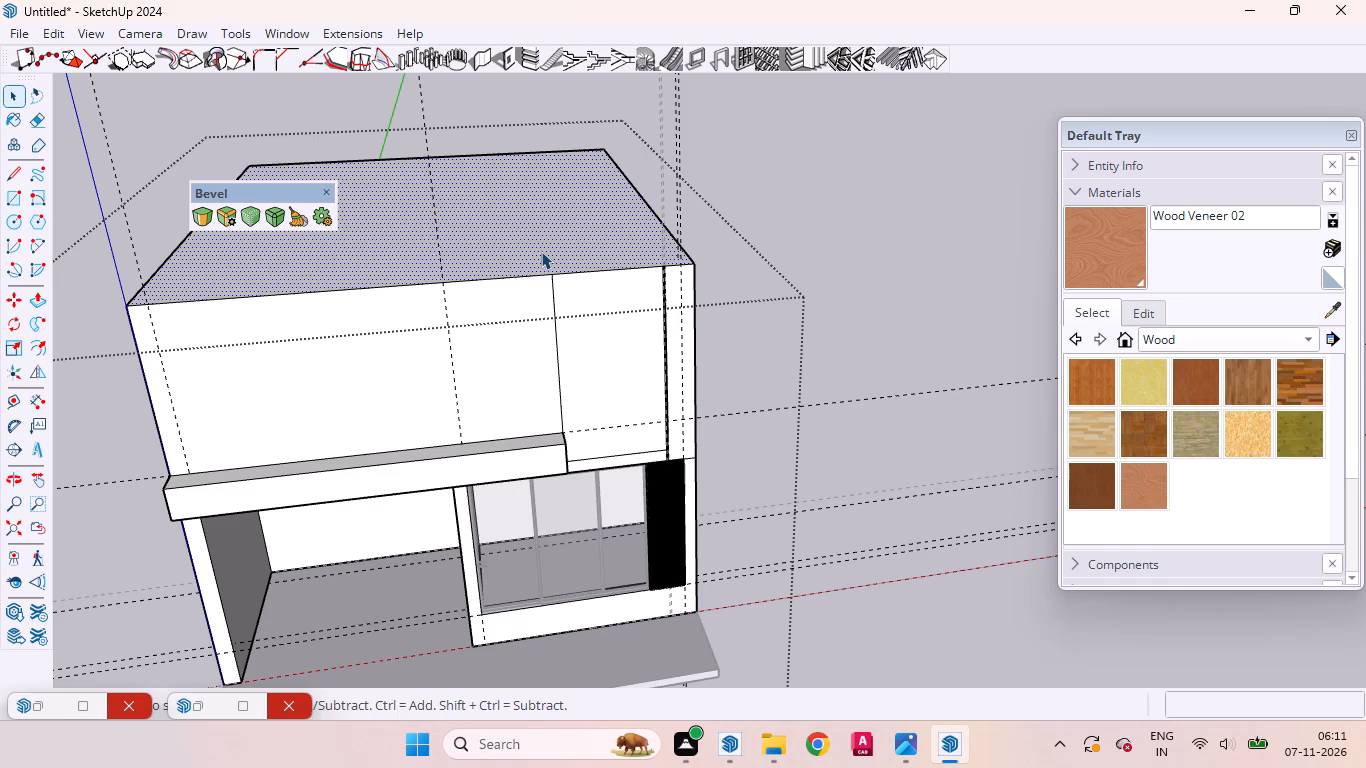
pyautogui.press('p')
pyautogui.moveTo(541, 251); pyautogui.dragTo(541, 241)
pyautogui.write('24')
pyautogui.press('Return')
pyautogui.press('space')
# Place a horizontal guide on the front wall 24" below the roof's front edge.
pyautogui.click(605, 336)
pyautogui.scroll(-5, 610, 331)
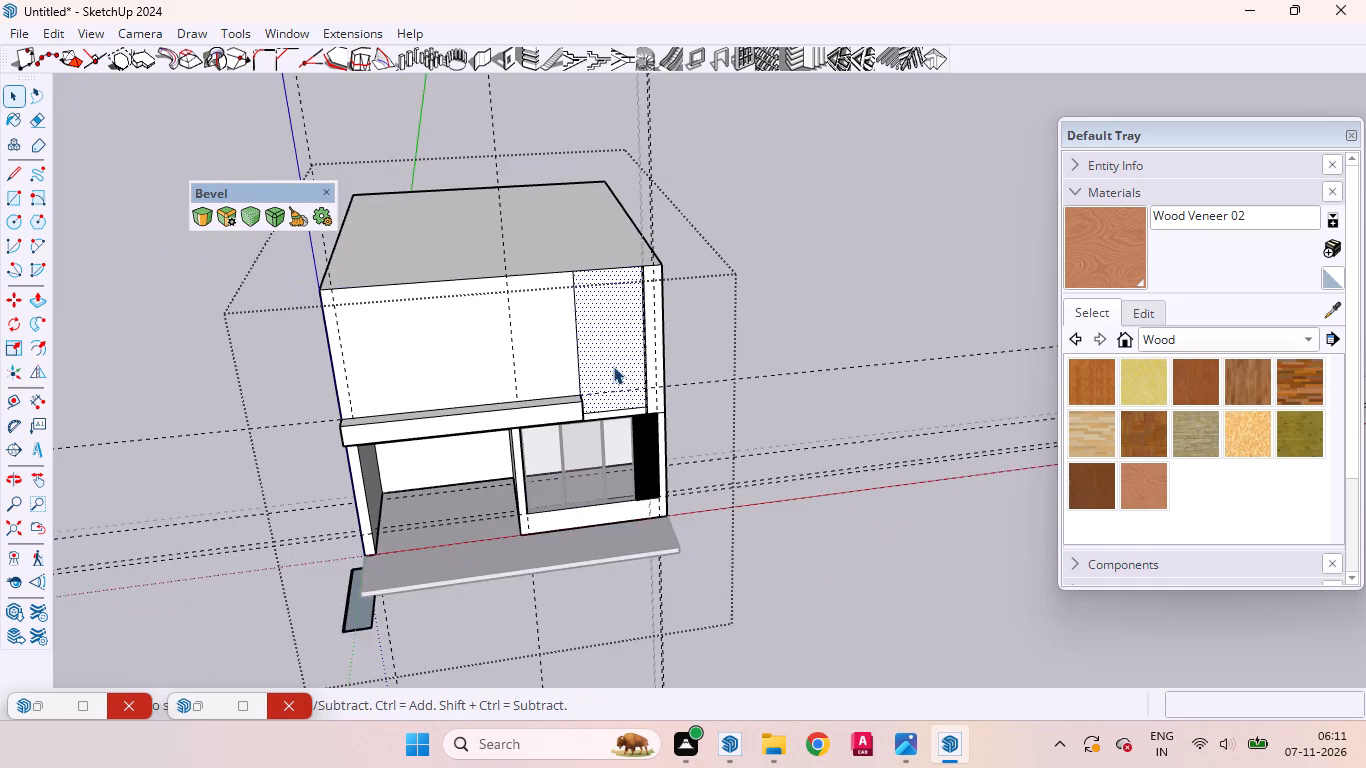
pyautogui.moveTo(613, 367); pyautogui.dragTo(628, 390, button='middle')
pyautogui.scroll(-9, 655, 355)
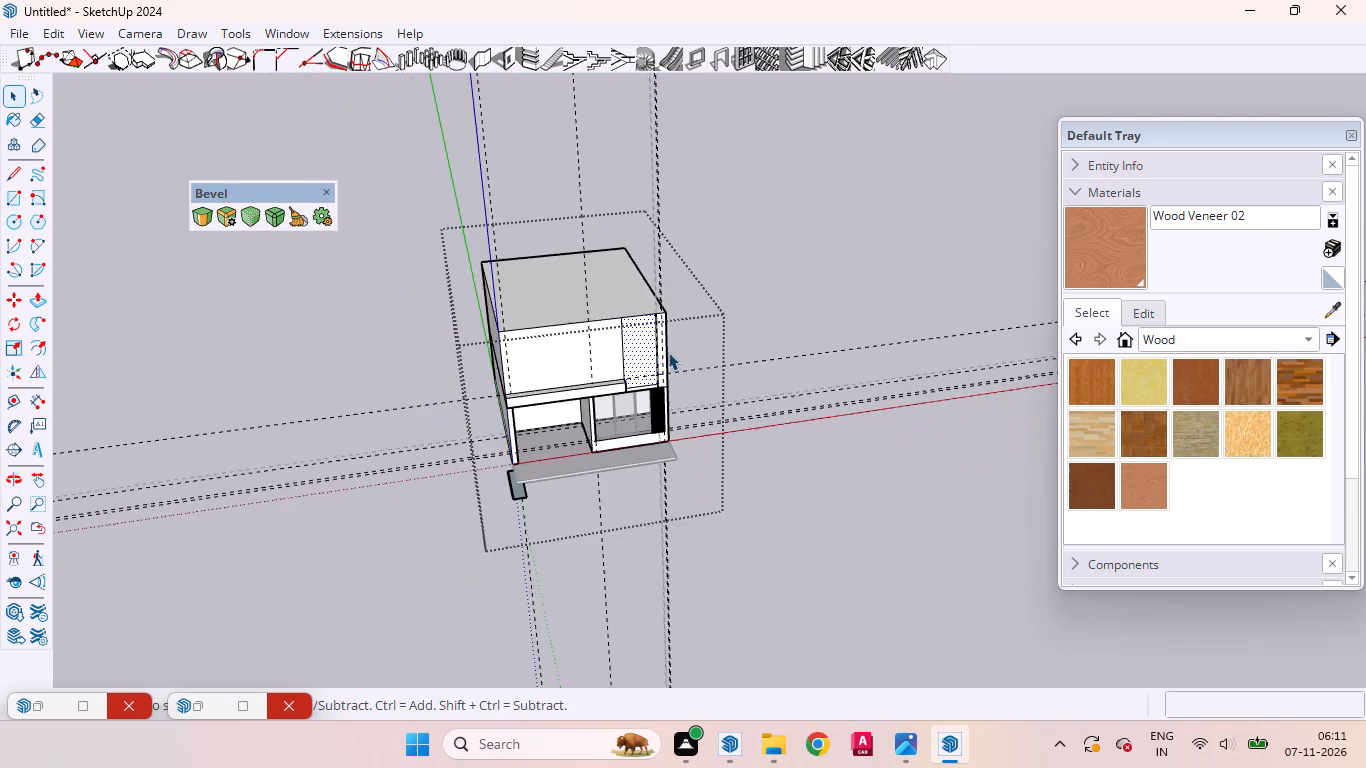
pyautogui.scroll(5, 579, 331)
pyautogui.moveTo(575, 347); pyautogui.dragTo(551, 288, button='middle')
pyautogui.scroll(3, 571, 327)
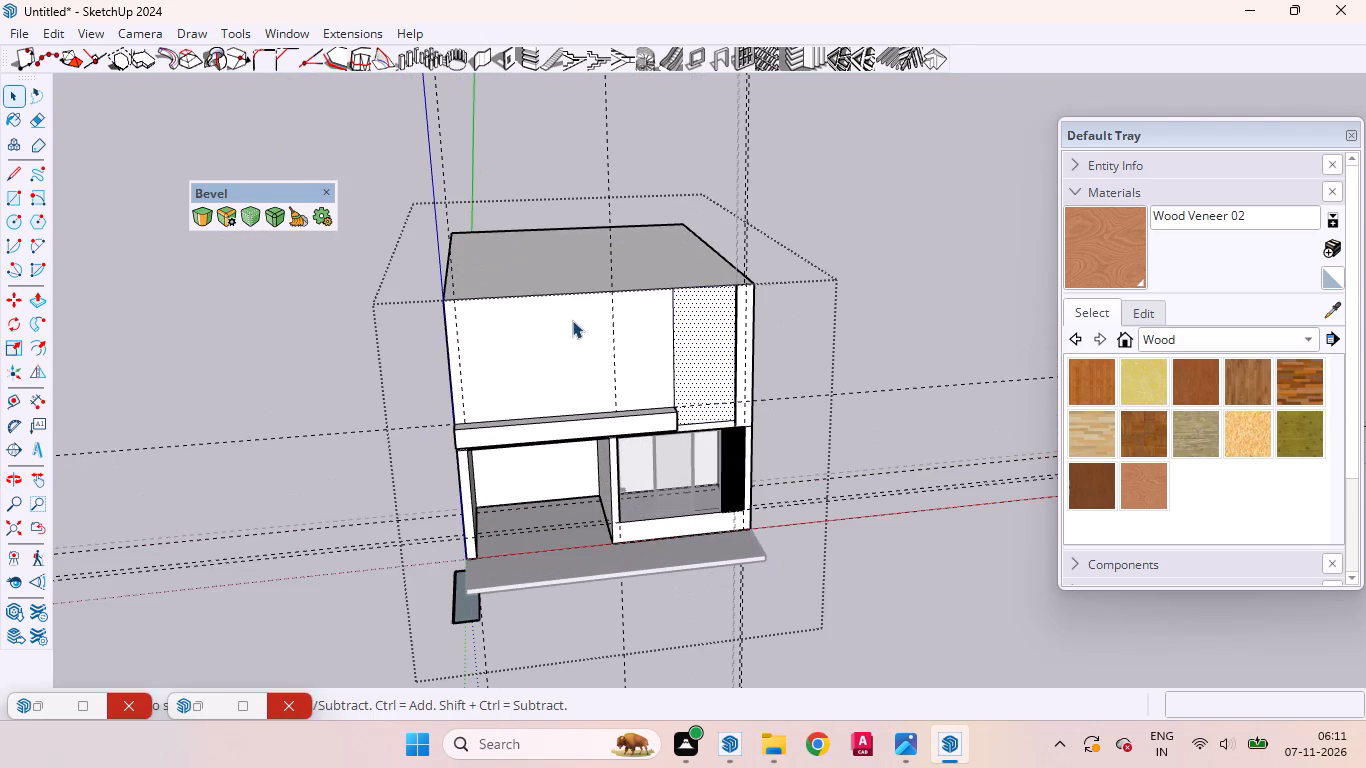
pyautogui.press('t')
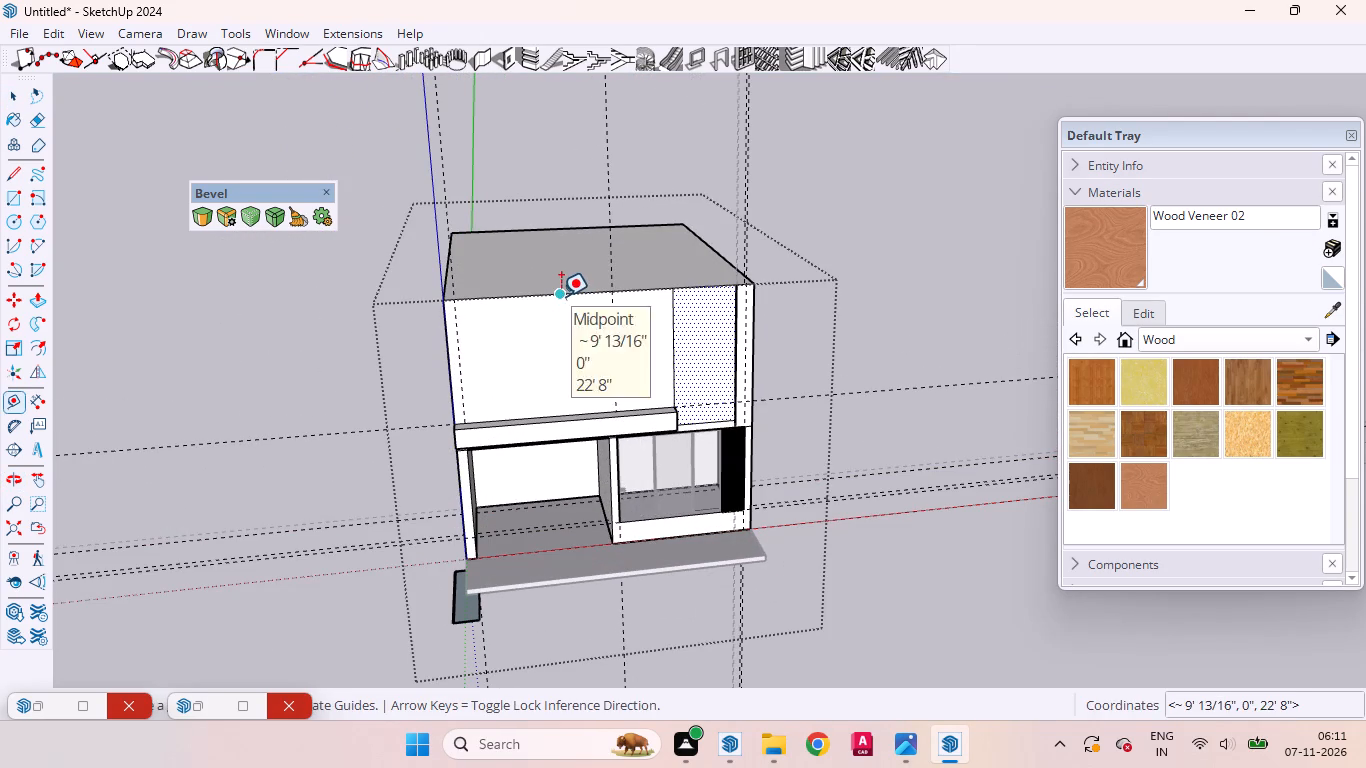
pyautogui.click(561, 296)
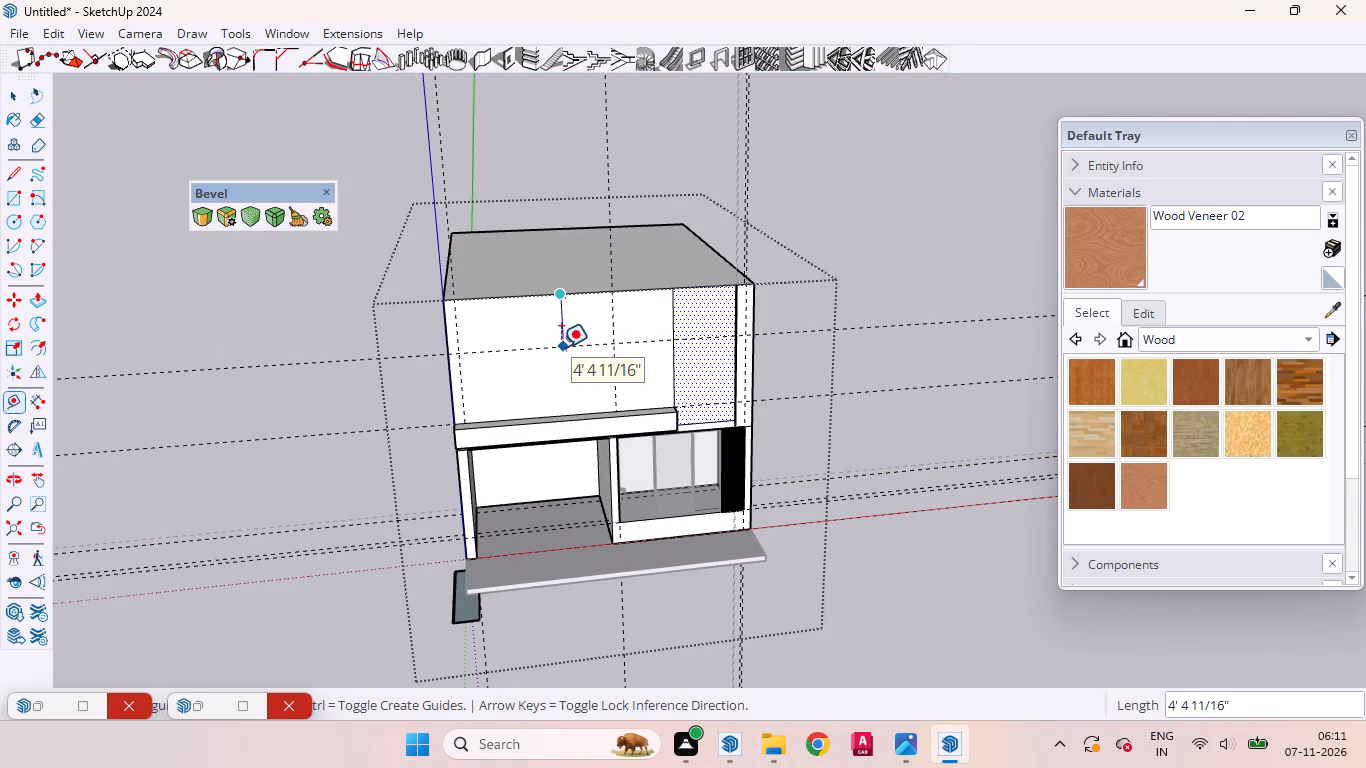
pyautogui.write('24')
pyautogui.press('Return')
pyautogui.press('space')
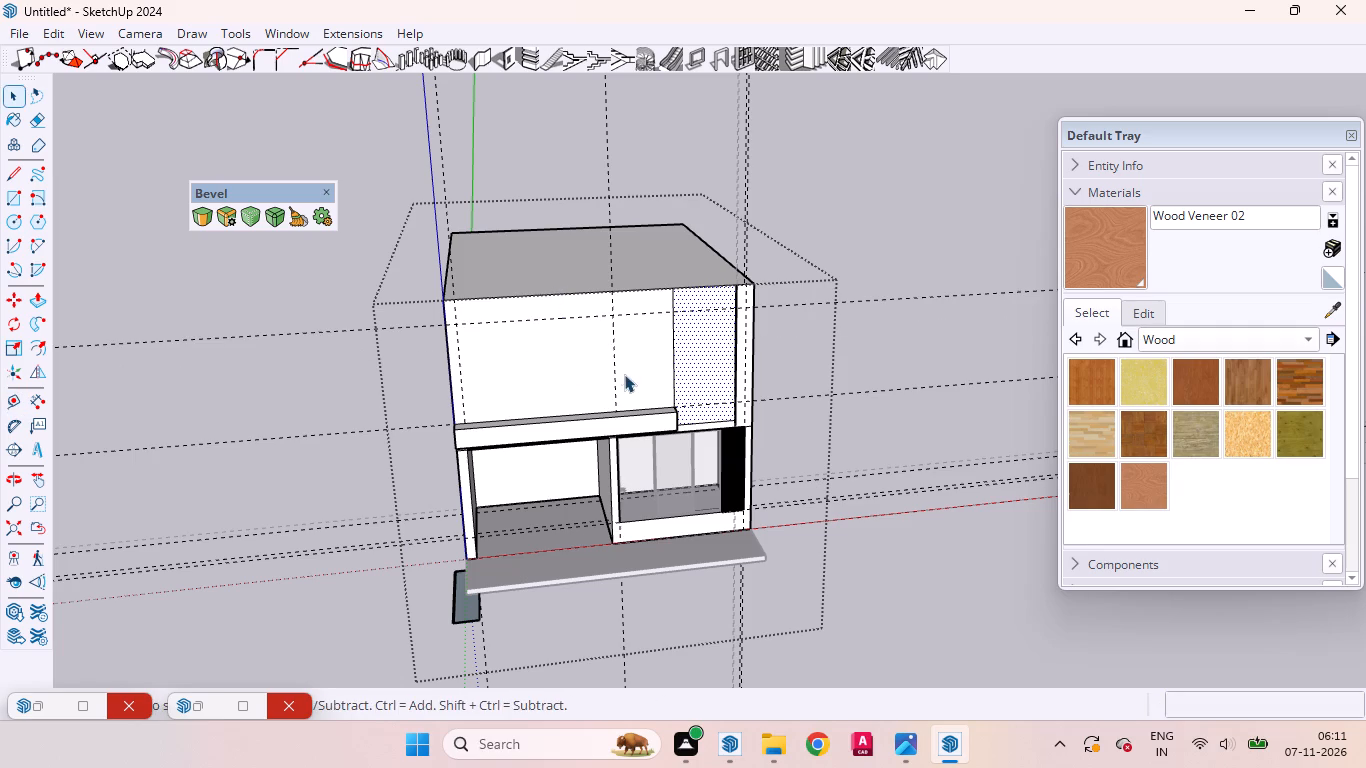
# Draw a 2' by 10' 3 1/2" rectangle along the front wall's top, from the central vertical guide to the groove.
pyautogui.moveTo(624, 378); pyautogui.dragTo(566, 268, button='middle')
pyautogui.click(564, 334)
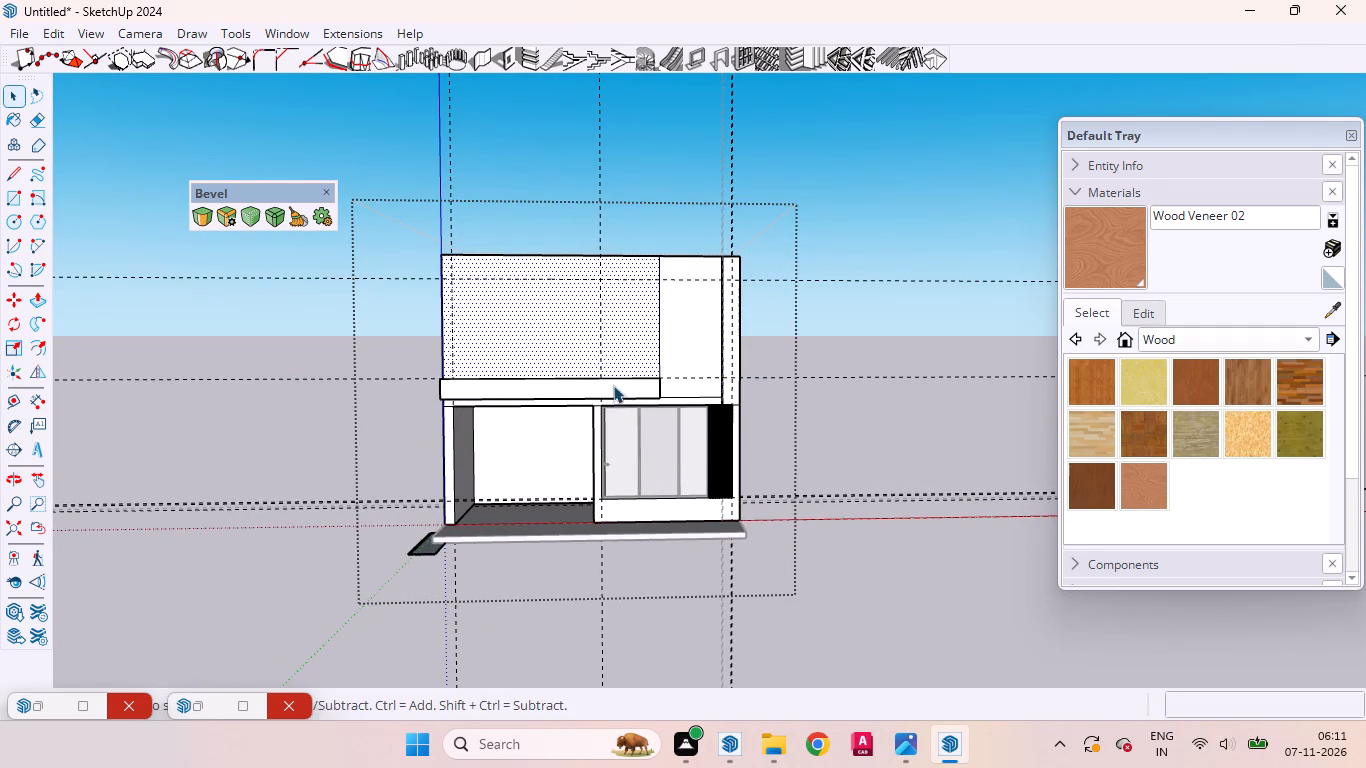
pyautogui.scroll(2, 613, 385)
pyautogui.scroll(-2, 613, 385)
pyautogui.scroll(1, 613, 385)
pyautogui.scroll(-1, 613, 385)
pyautogui.scroll(3, 598, 409)
pyautogui.scroll(4, 614, 313)
pyautogui.moveTo(613, 315); pyautogui.dragTo(640, 294, button='middle')
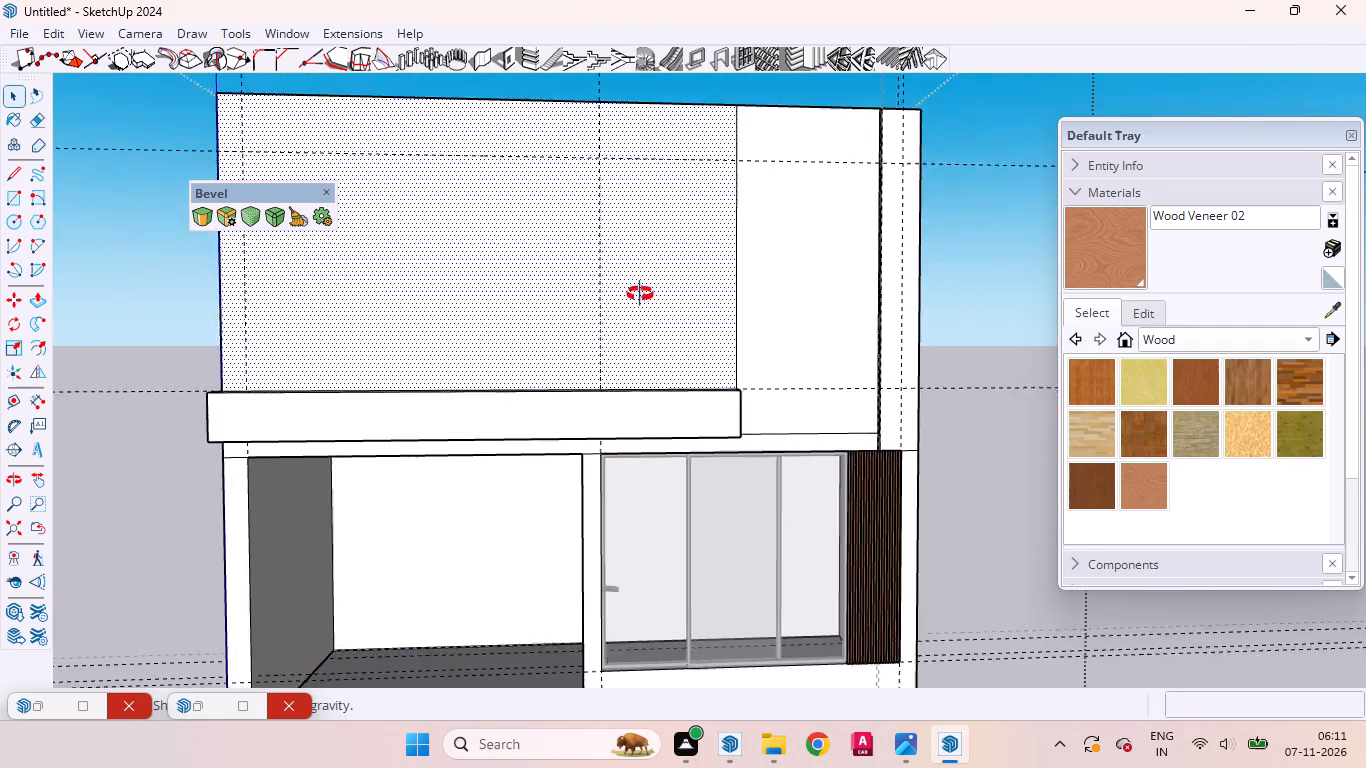
pyautogui.moveTo(640, 294); pyautogui.dragTo(559, 367, button='middle')
pyautogui.scroll(-3, 602, 388)
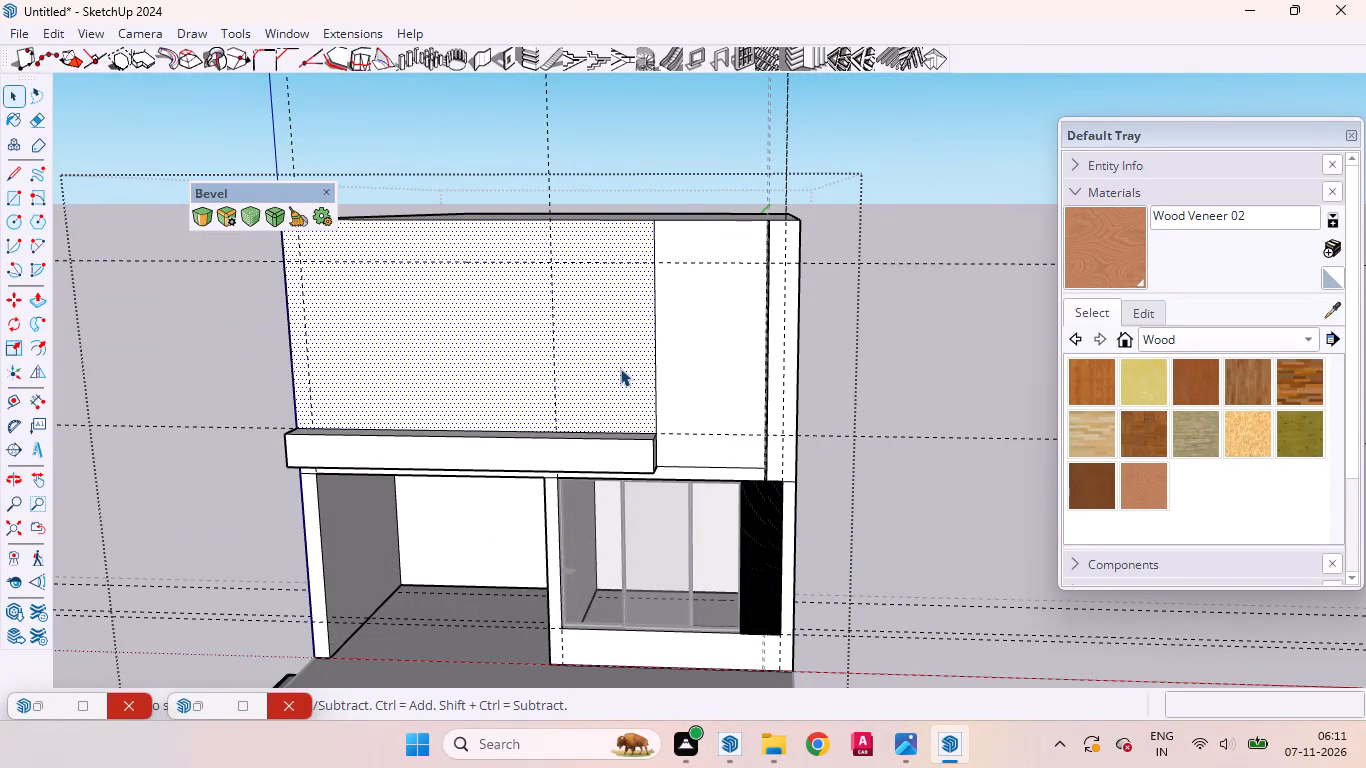
pyautogui.press('r')
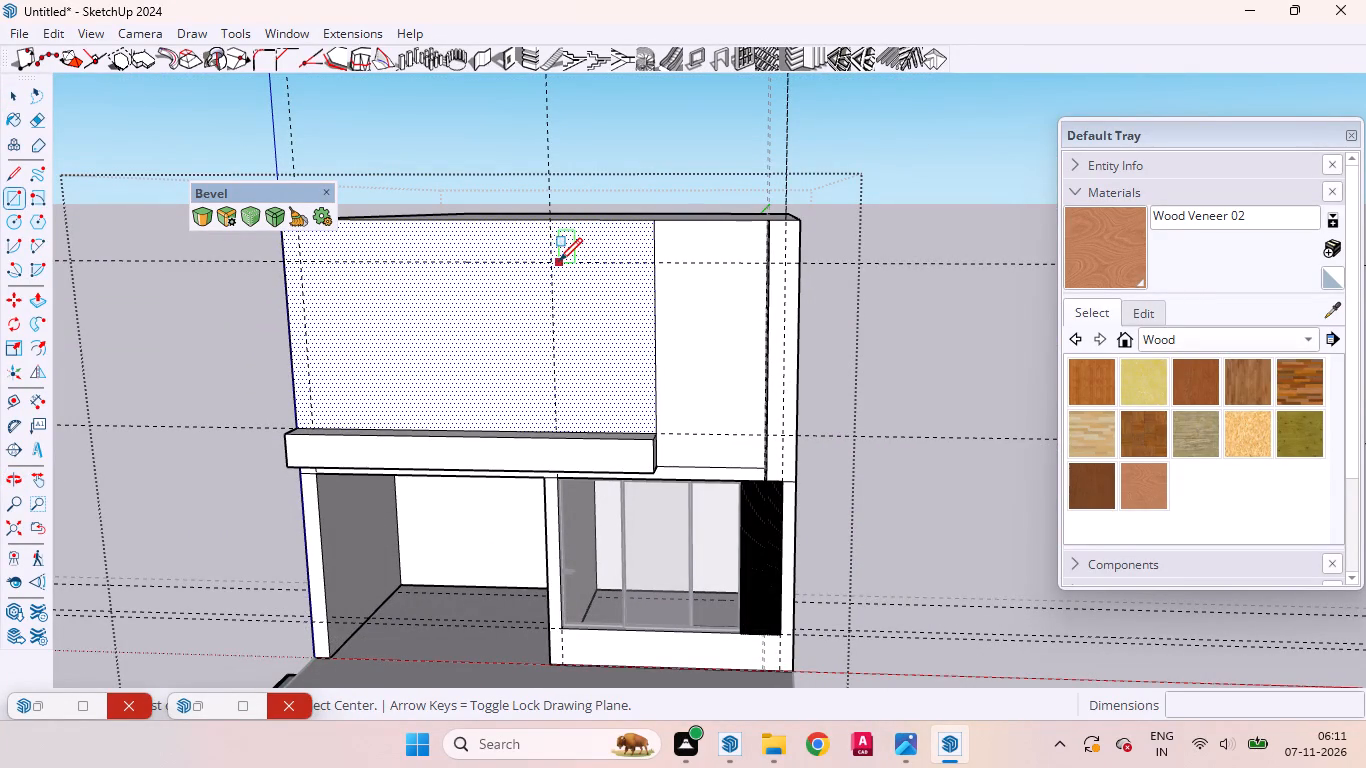
pyautogui.click(556, 261)
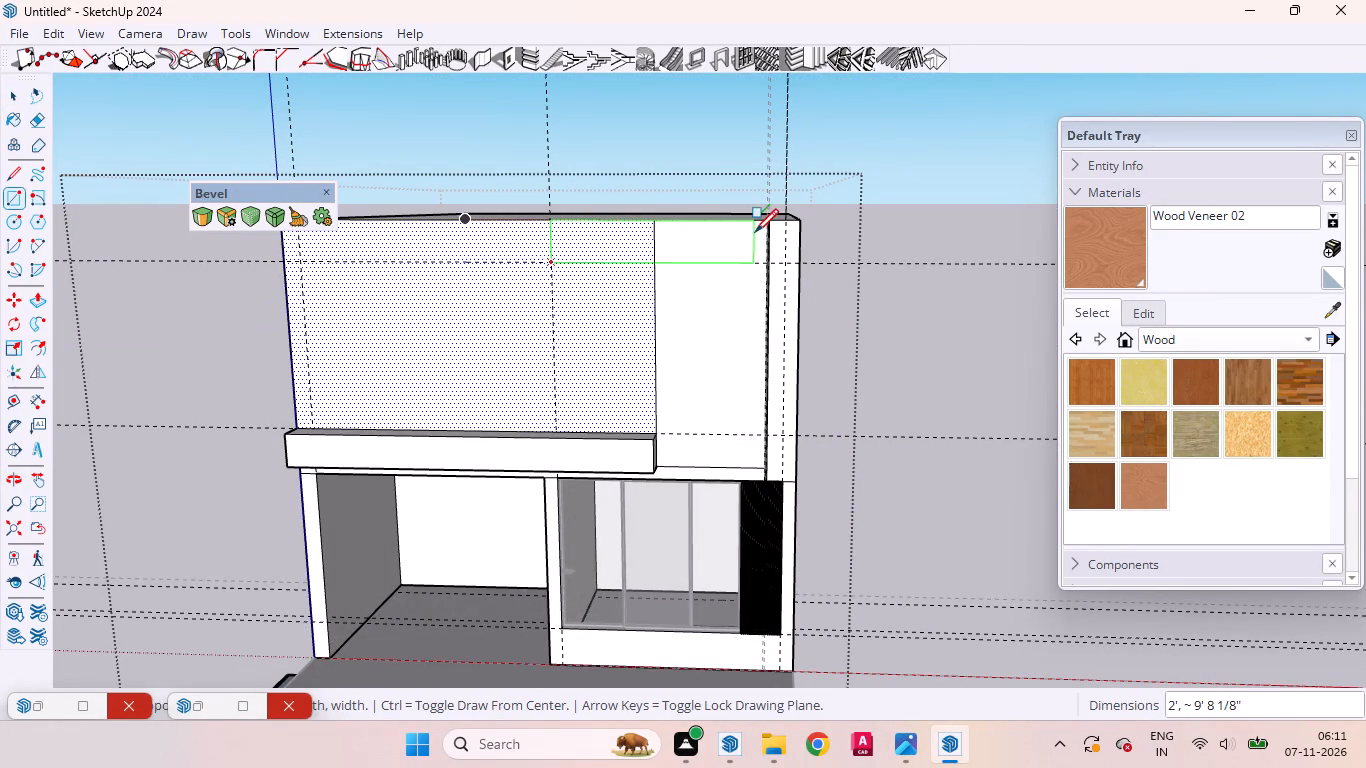
pyautogui.scroll(3, 770, 248)
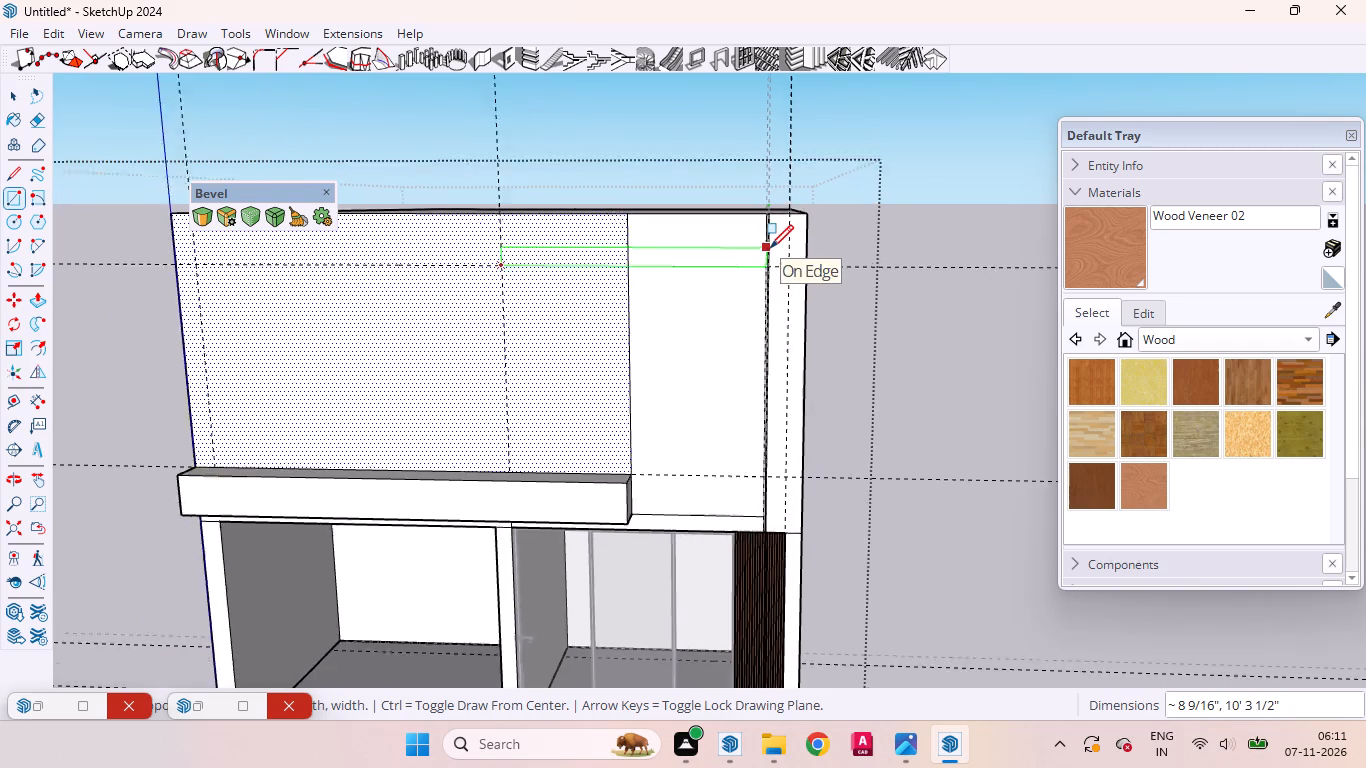
pyautogui.scroll(3, 762, 267)
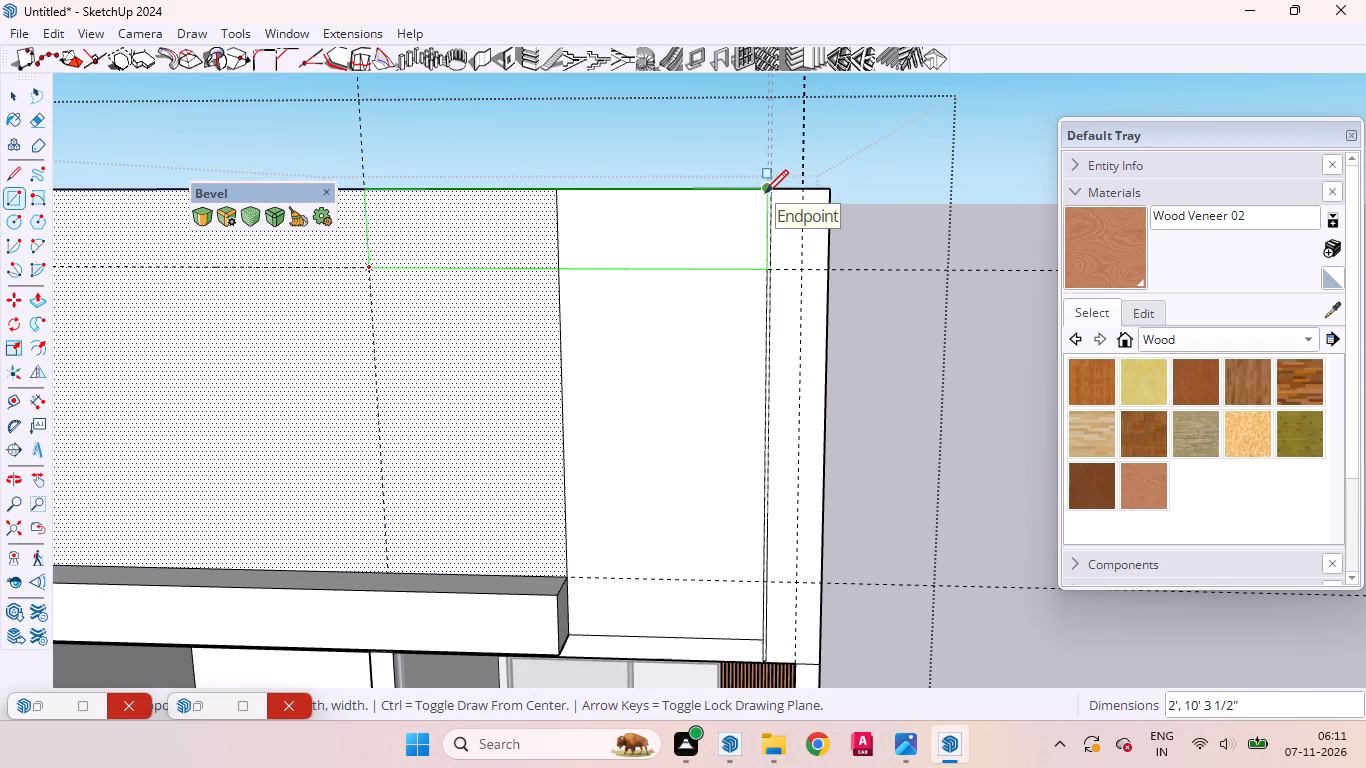
pyautogui.click(765, 193)
pyautogui.press('space')
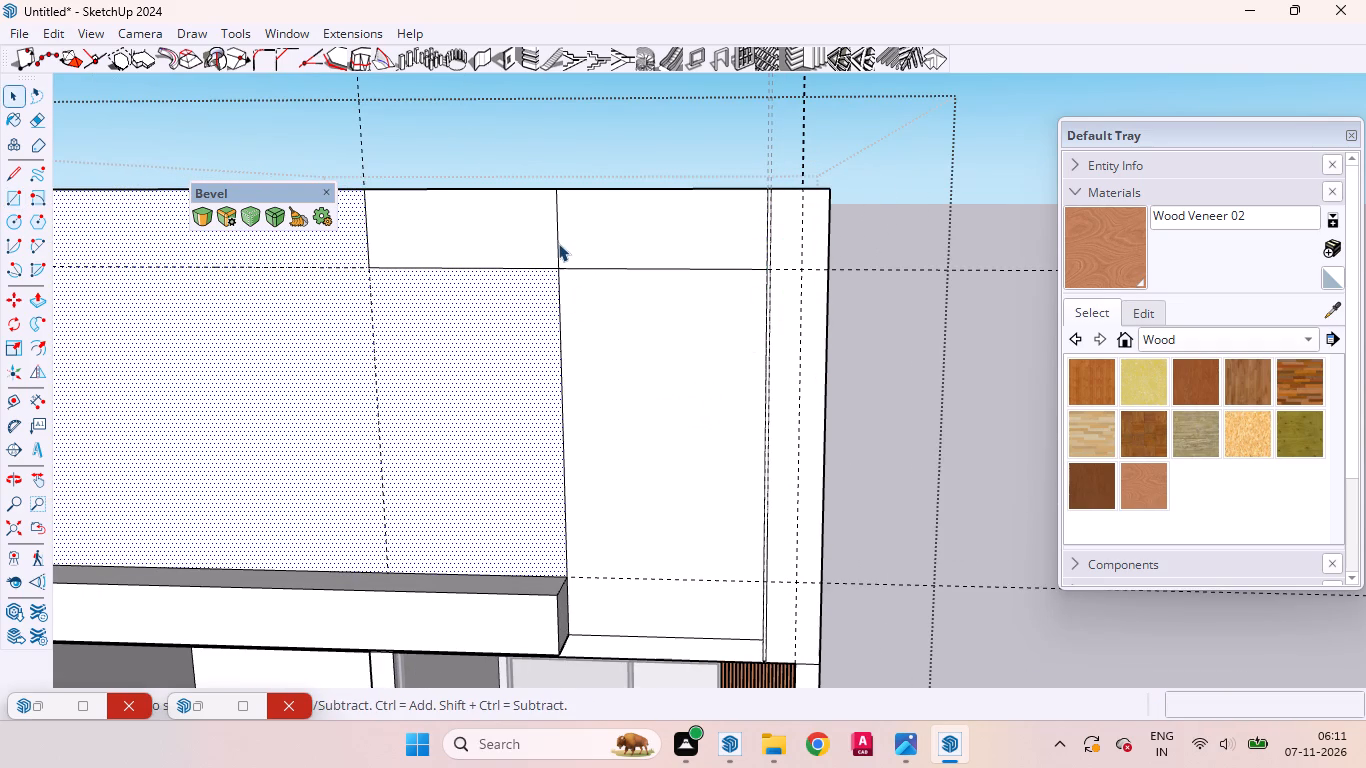
# Erase the part of the vertical wall line that crosses the new top rectangle.
pyautogui.click(555, 236)
pyautogui.rightClick(555, 236)
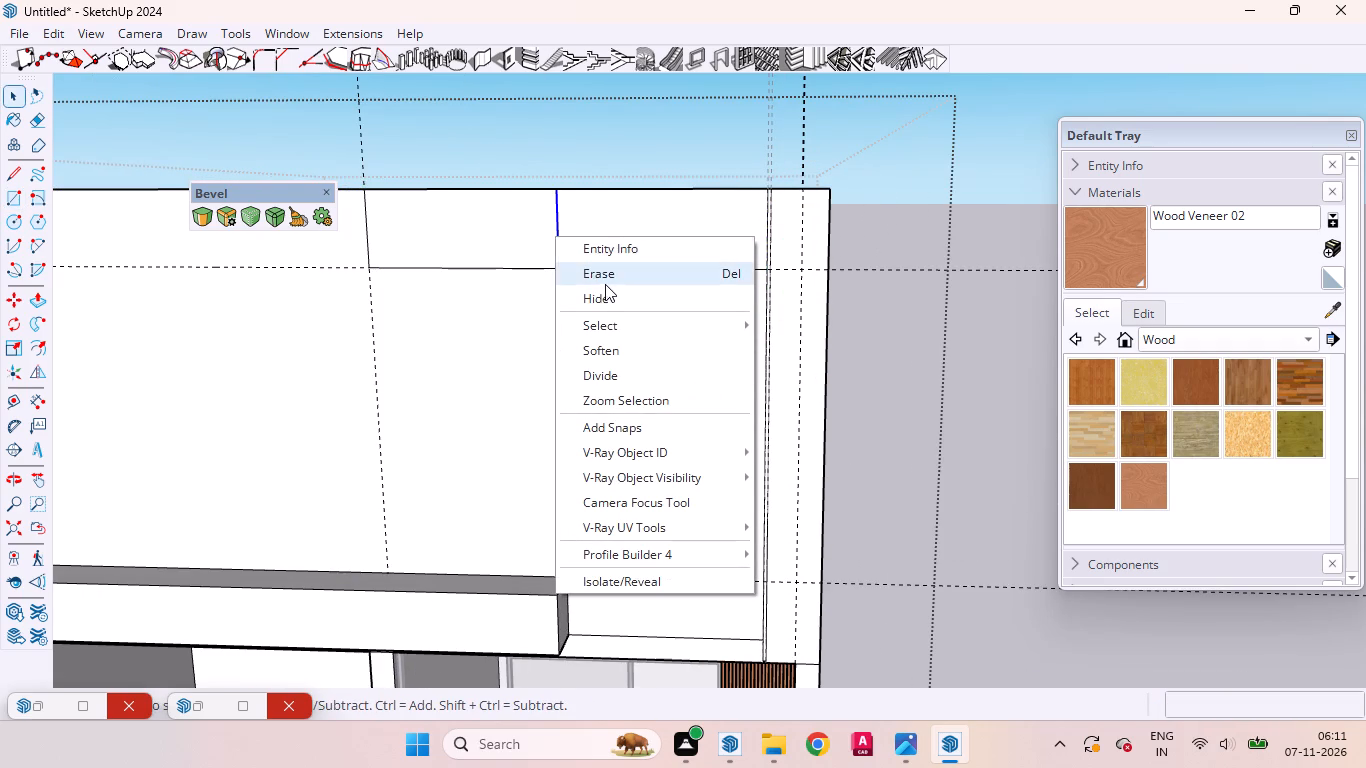
pyautogui.click(605, 277)
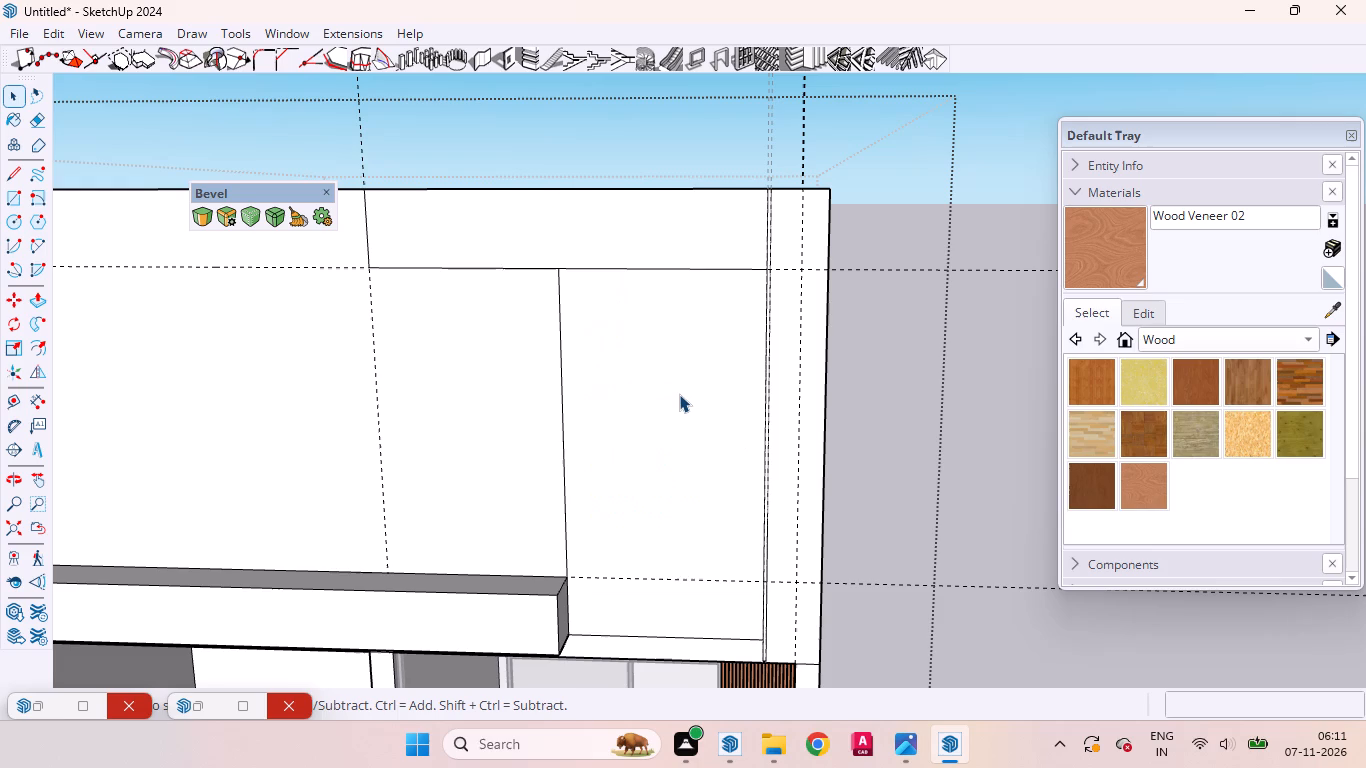
# Place a vertical guide 15" from the groove, inside the tall upper-floor panel beside it.
pyautogui.click(679, 395)
pyautogui.scroll(-7, 631, 388)
pyautogui.scroll(2, 706, 394)
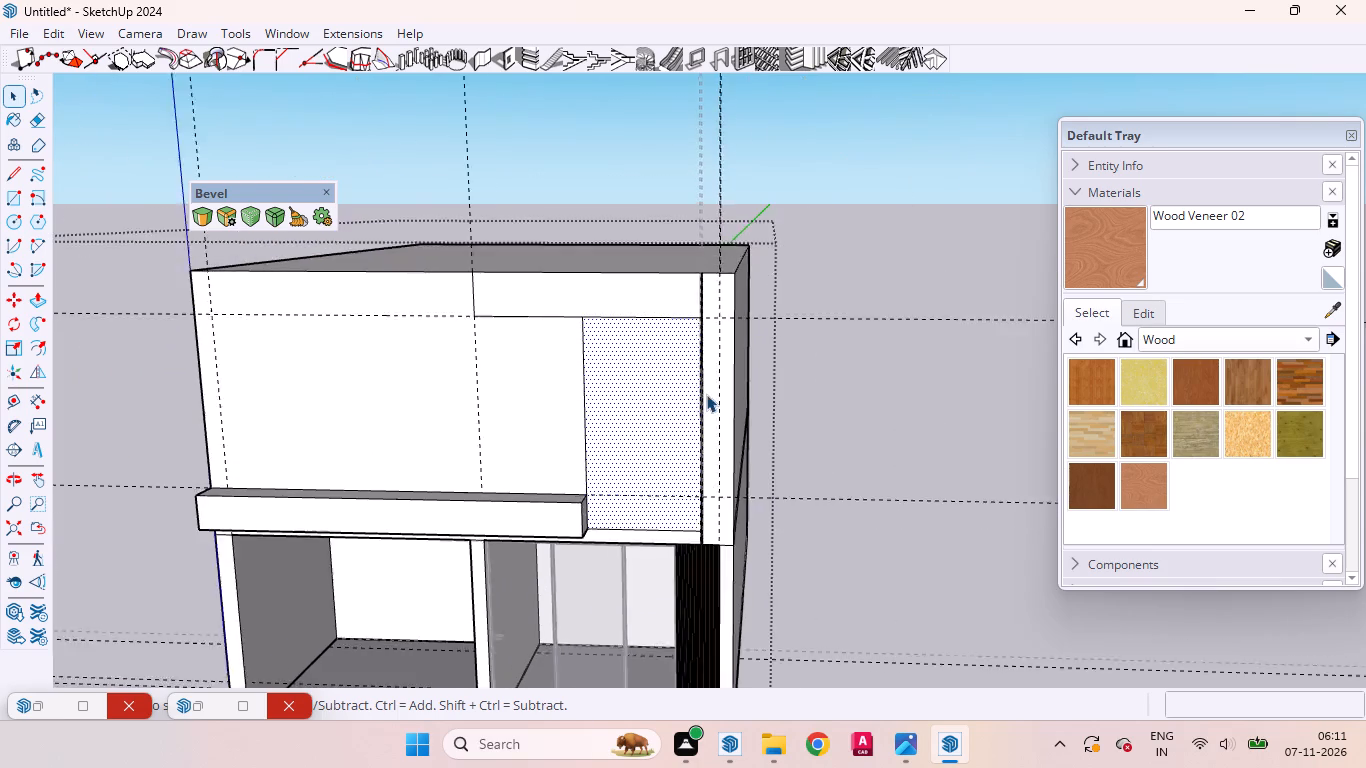
pyautogui.scroll(11, 706, 394)
pyautogui.scroll(-1, 698, 395)
pyautogui.scroll(1, 698, 395)
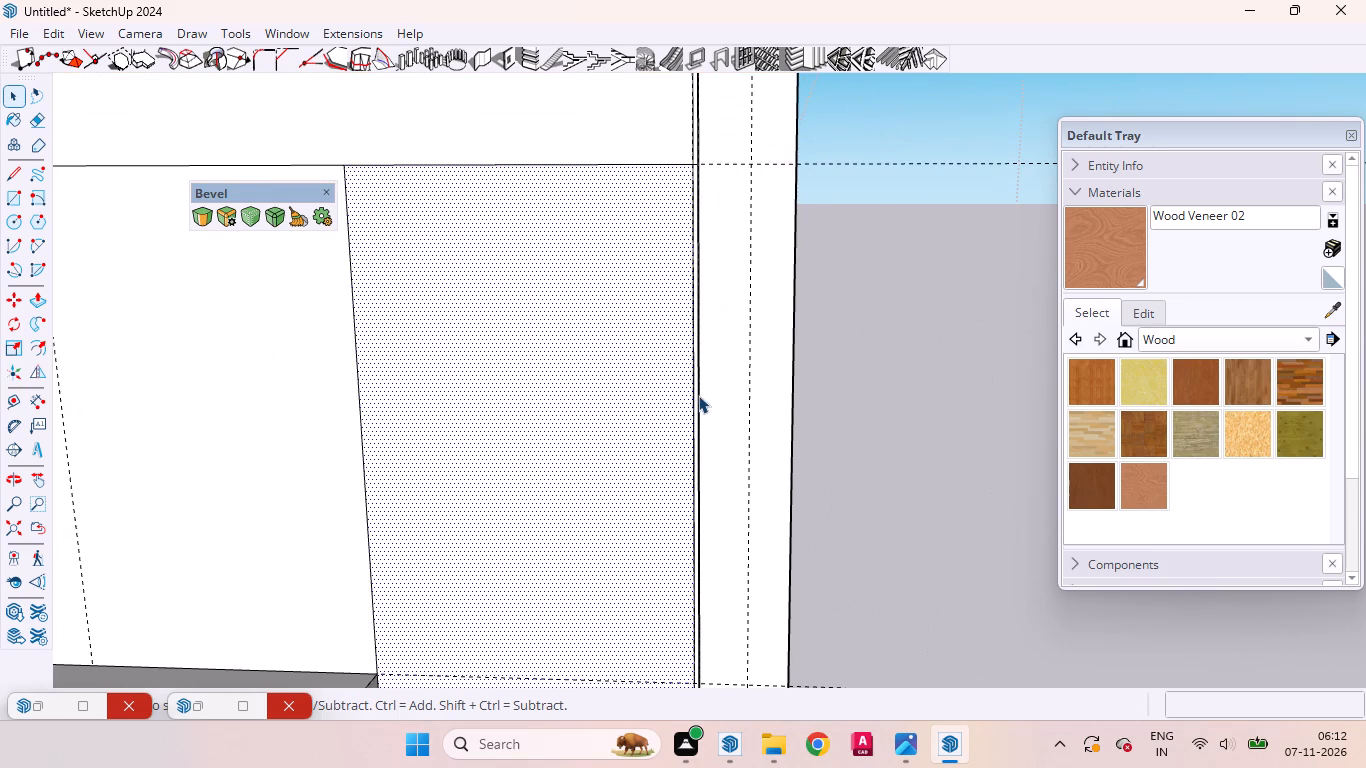
pyautogui.press('t')
pyautogui.scroll(6, 694, 395)
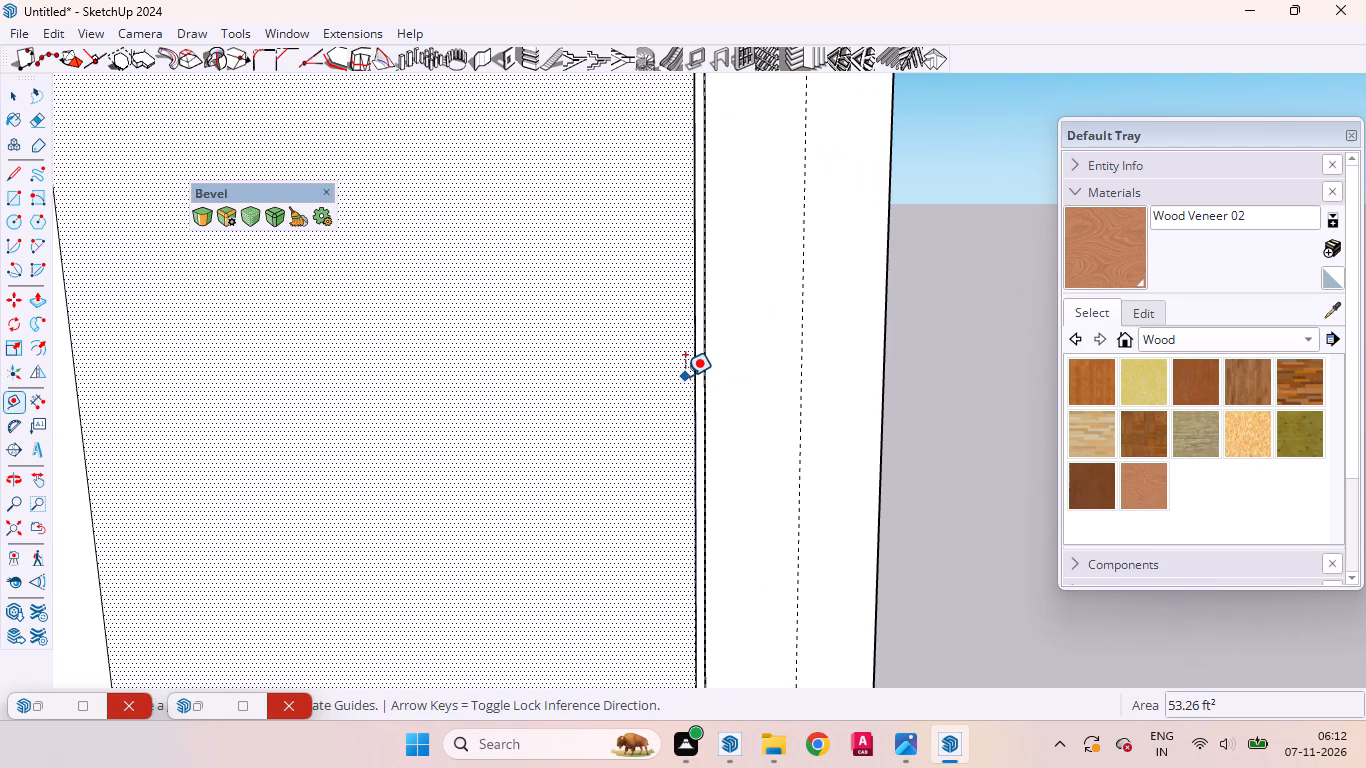
pyautogui.click(694, 375)
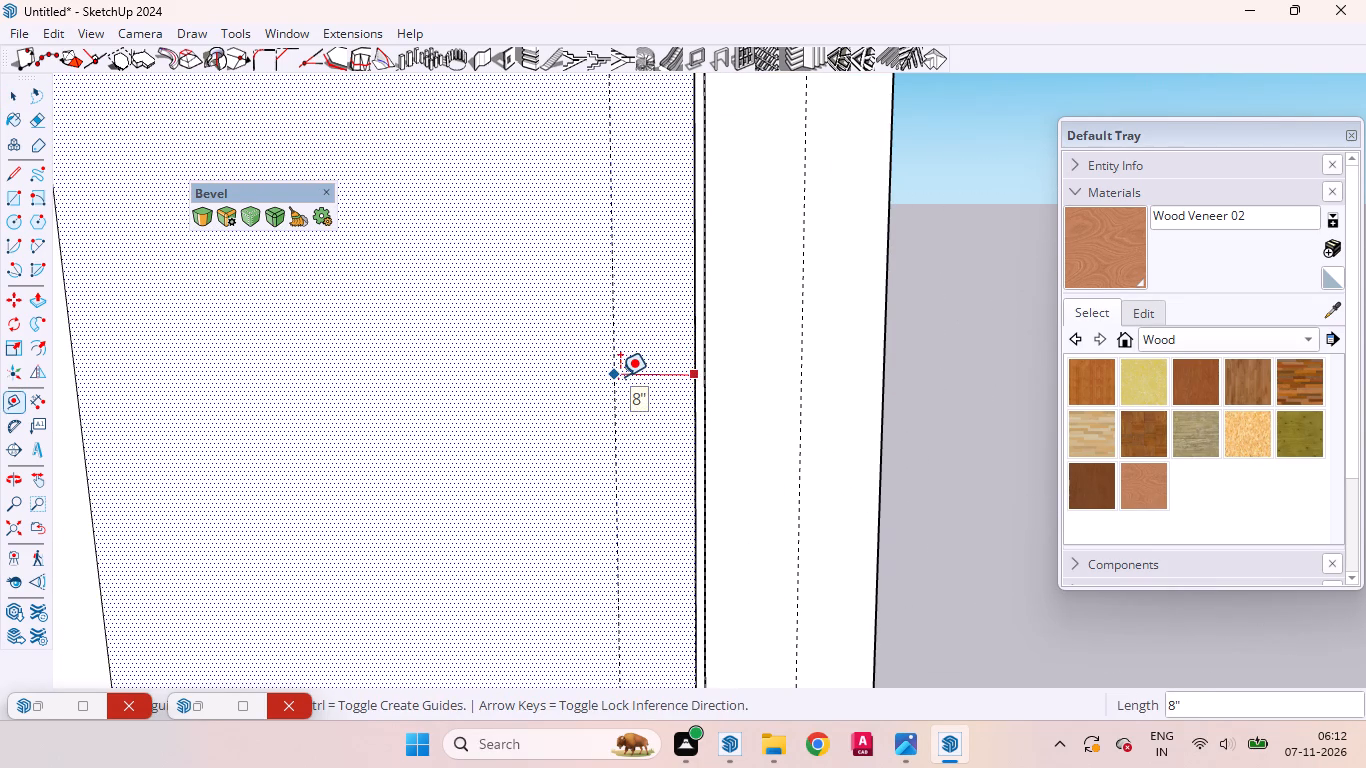
pyautogui.write('15')
pyautogui.press('Return')
pyautogui.press('space')
pyautogui.scroll(-14, 645, 367)
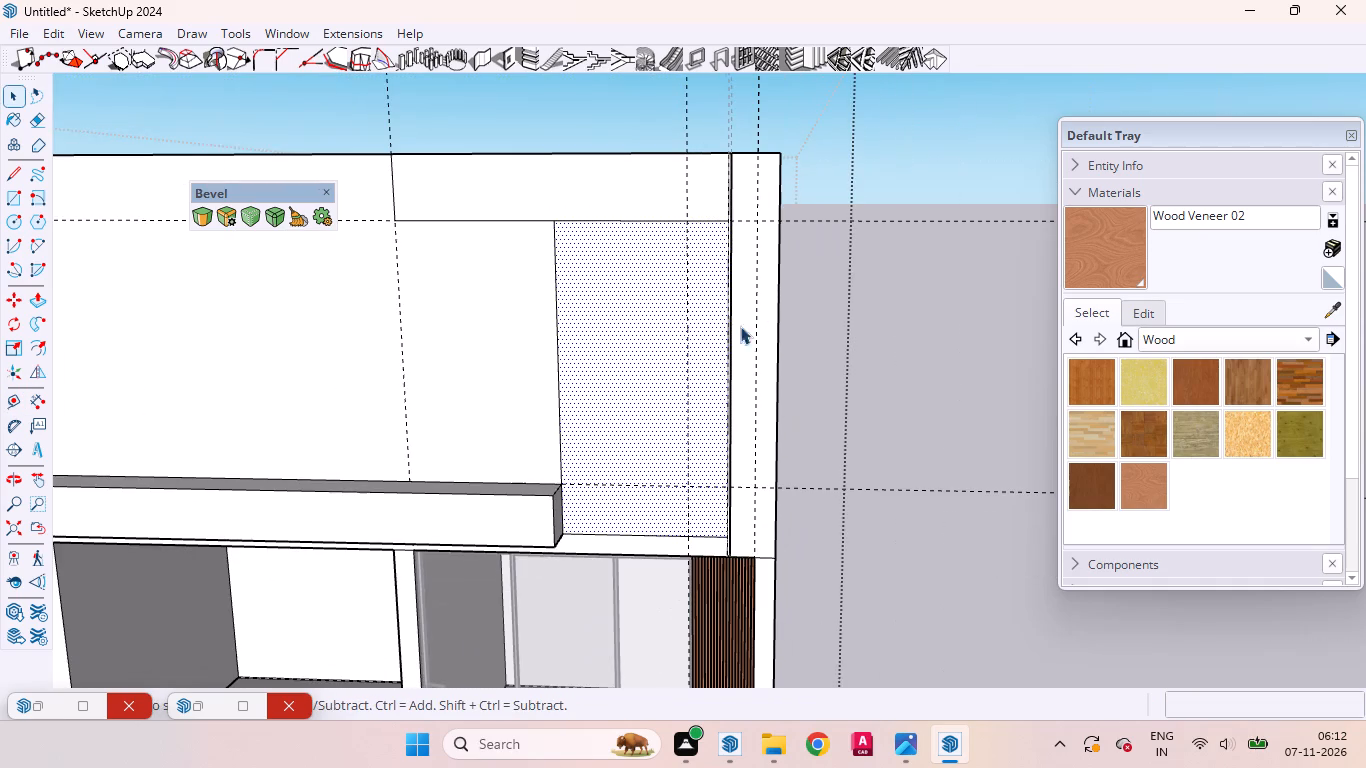
# Draw a vertical line along the new guide from the tall panel's bottom edge to its top edge.
pyautogui.scroll(3, 688, 406)
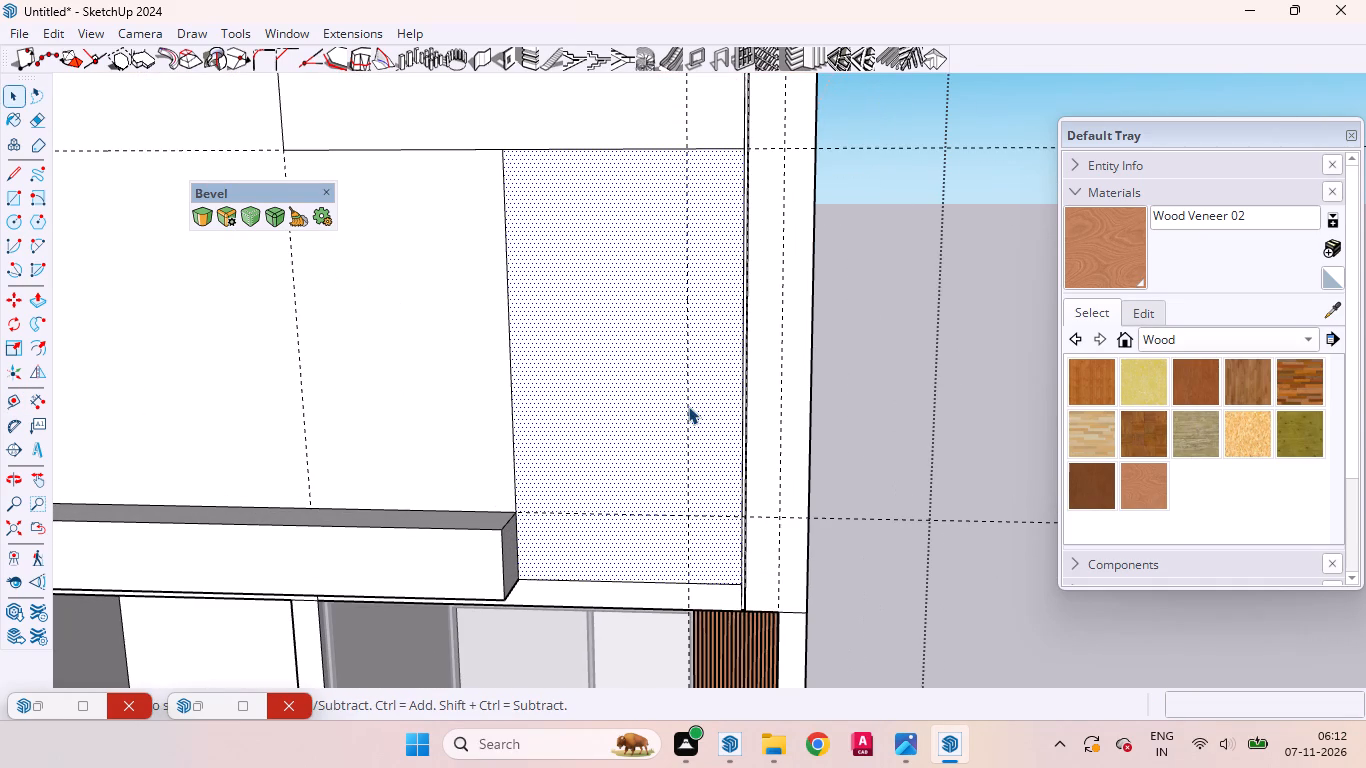
pyautogui.scroll(-2, 689, 406)
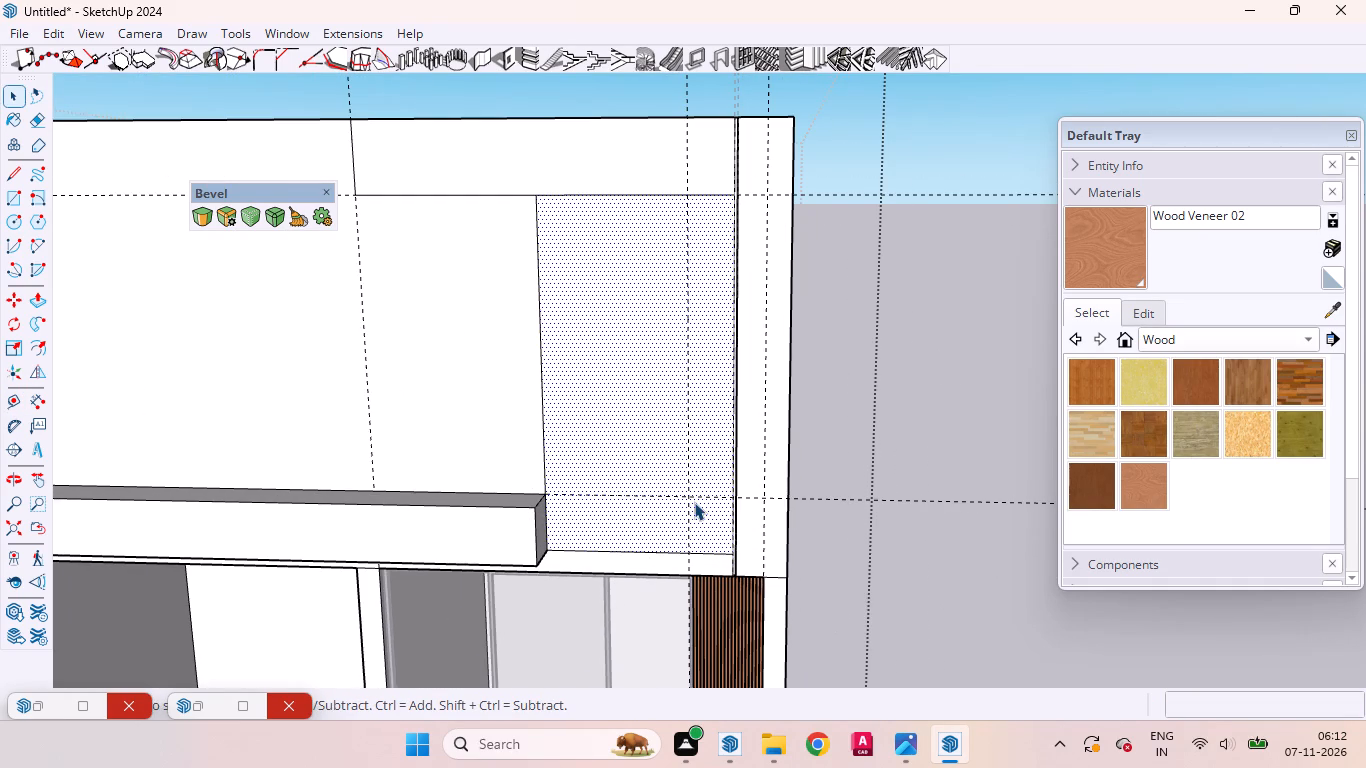
pyautogui.press('l')
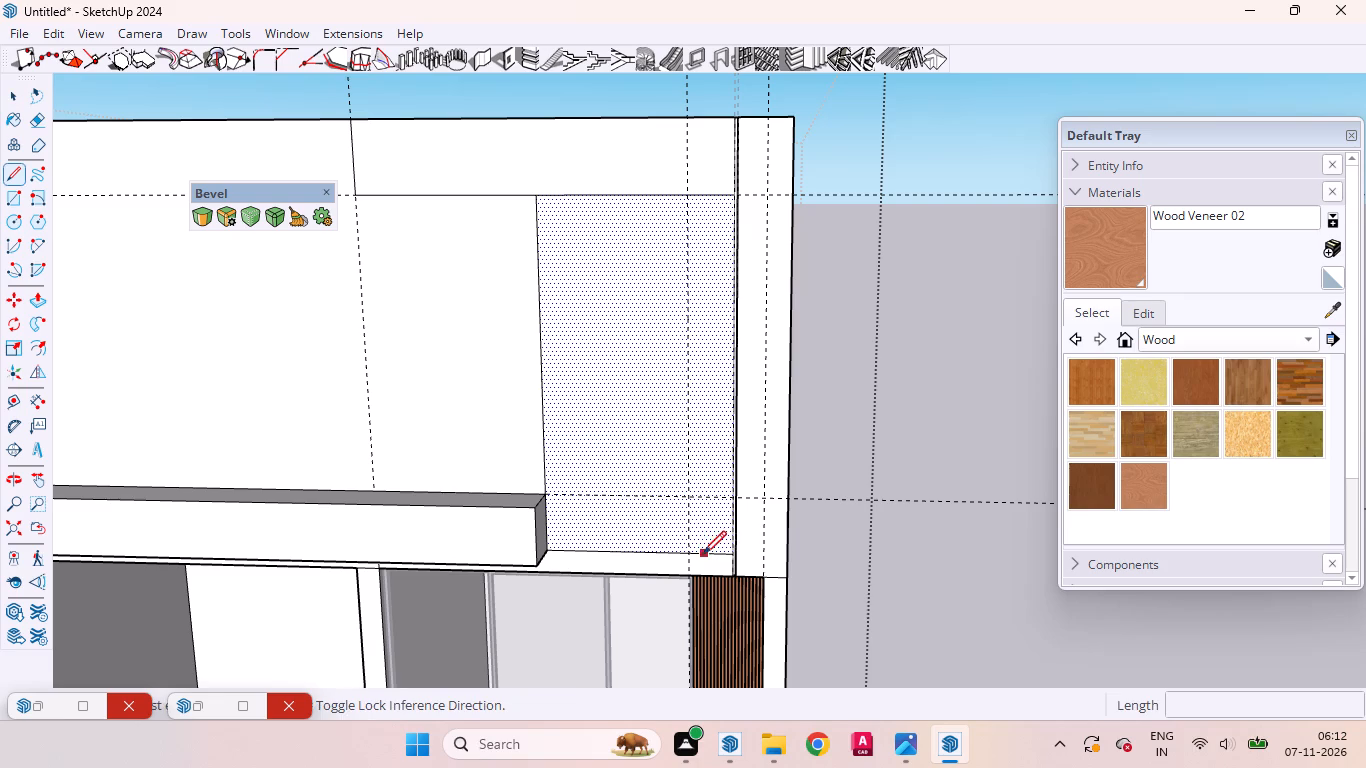
pyautogui.click(692, 549)
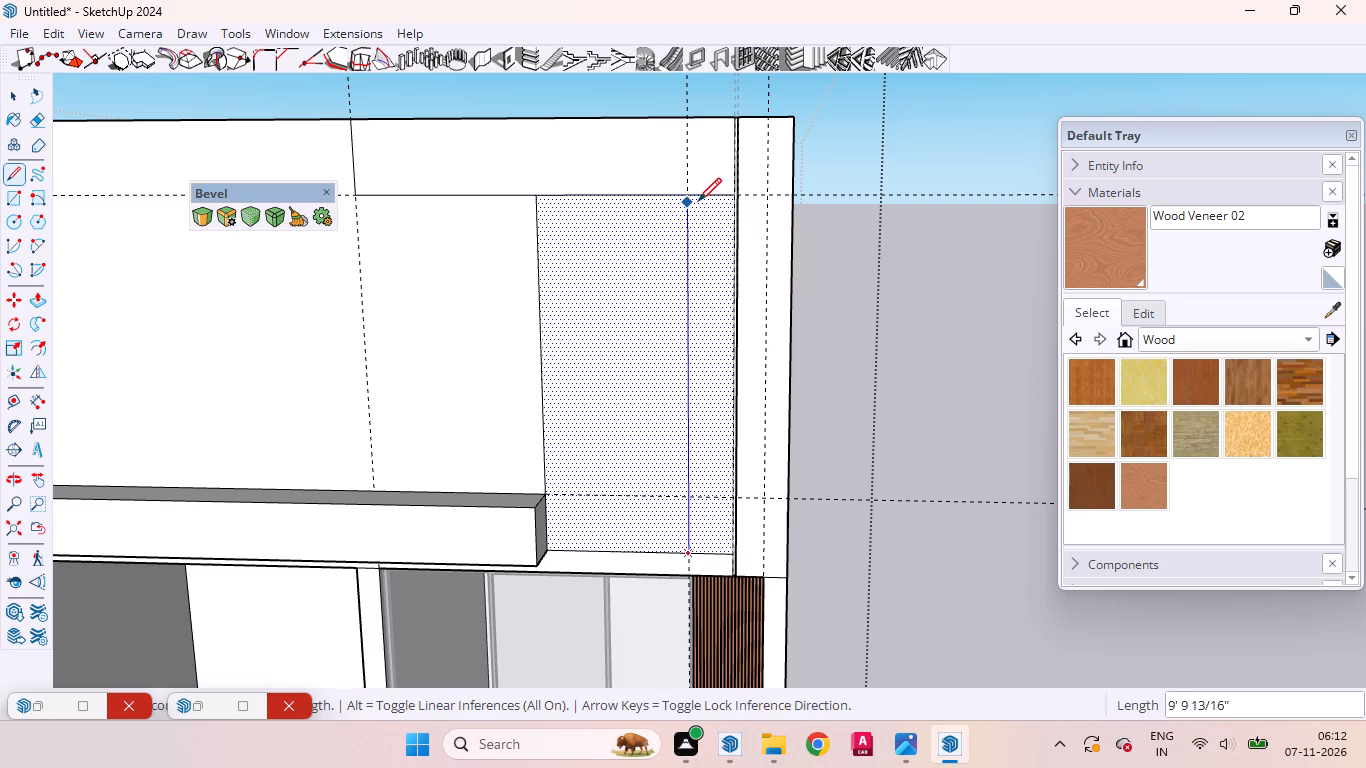
pyautogui.click(698, 201)
pyautogui.press('space')
pyautogui.click(650, 336)
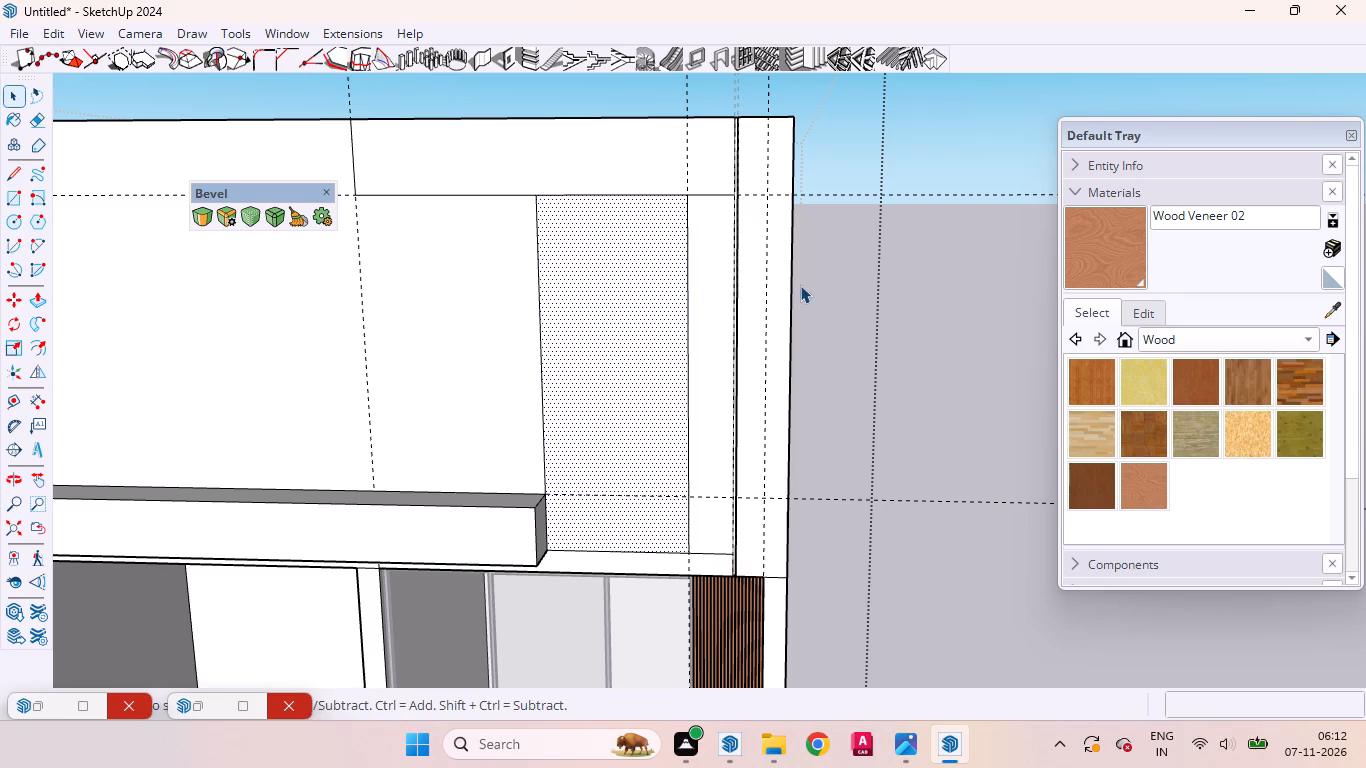
# Round the narrowed panel's upper corner nearest the groove with a tangent arc from the middle of its top edge, spanning about 2' 10 9/16".
pyautogui.scroll(-4, 800, 285)
pyautogui.moveTo(715, 397); pyautogui.dragTo(780, 363, button='middle')
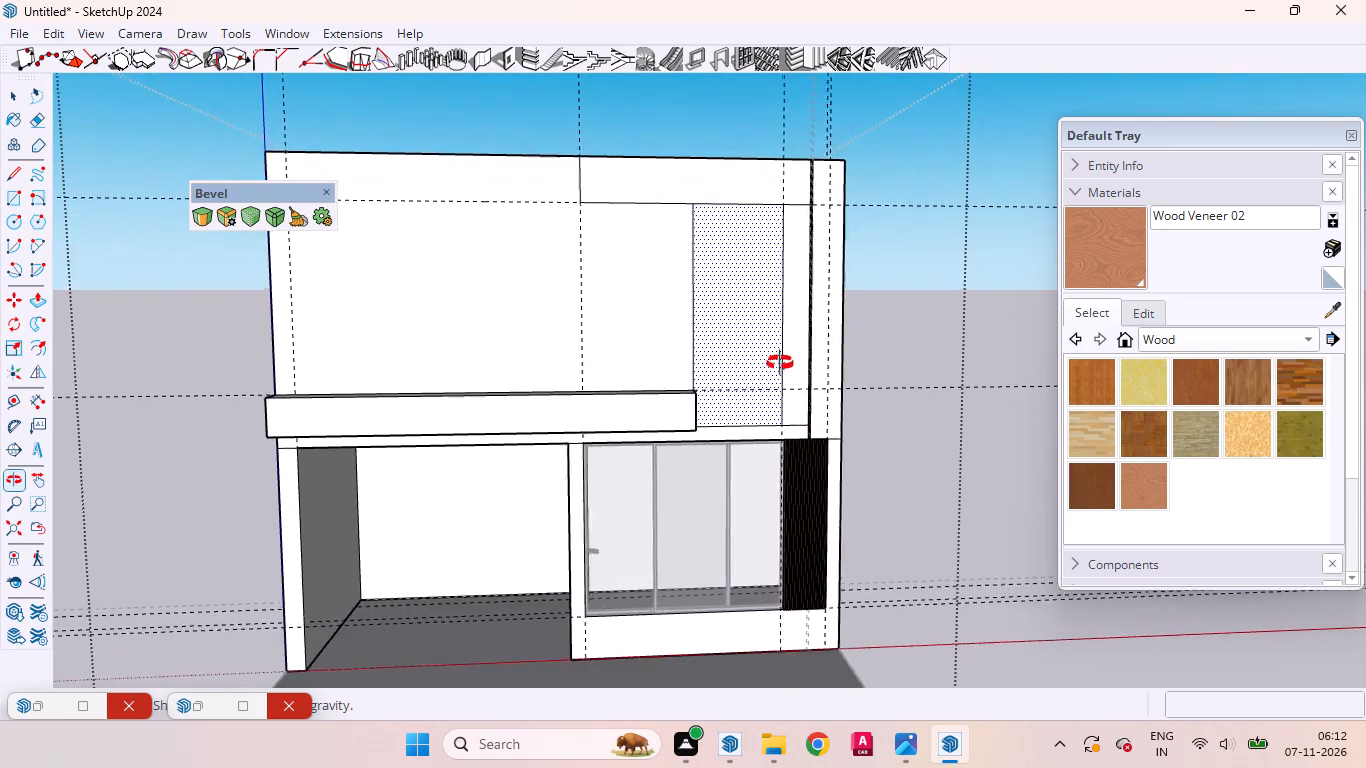
pyautogui.moveTo(780, 363); pyautogui.dragTo(815, 323, button='middle')
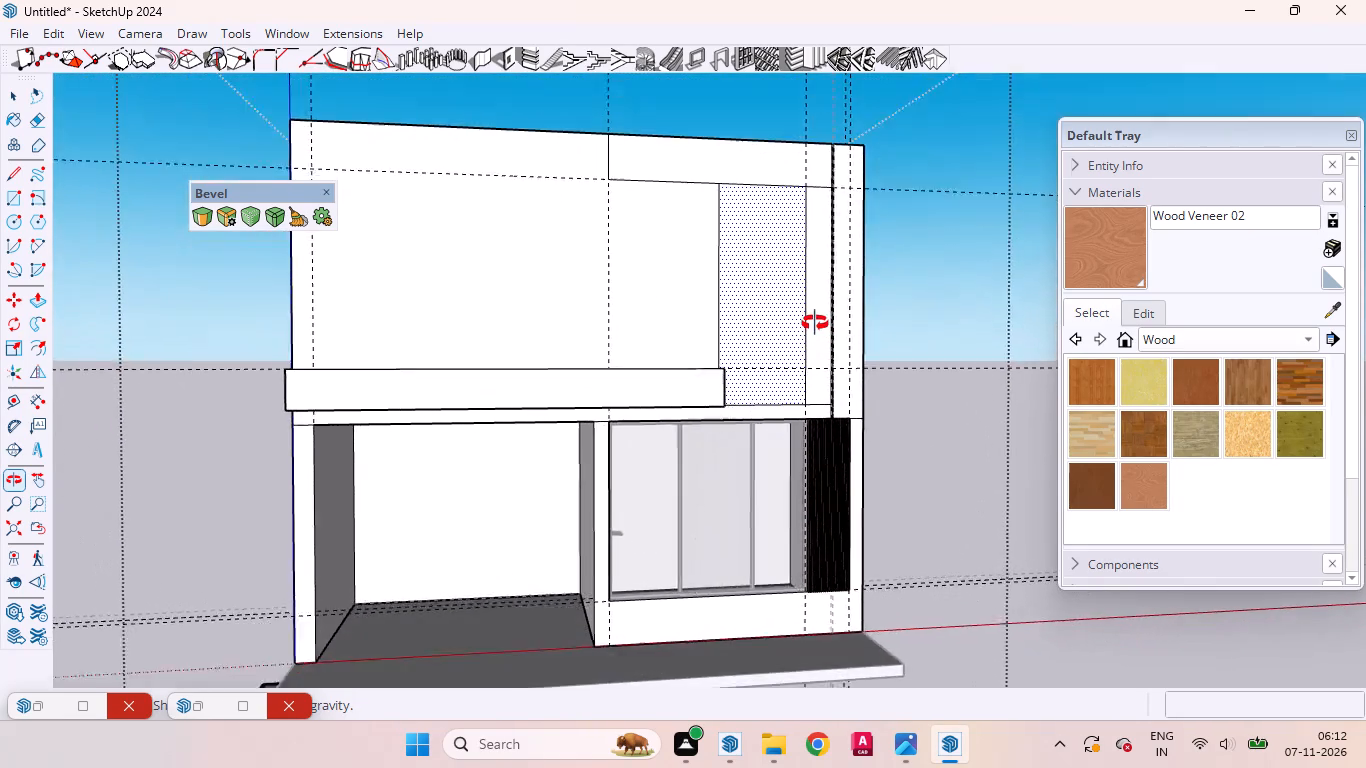
pyautogui.moveTo(815, 323); pyautogui.dragTo(801, 360, button='middle')
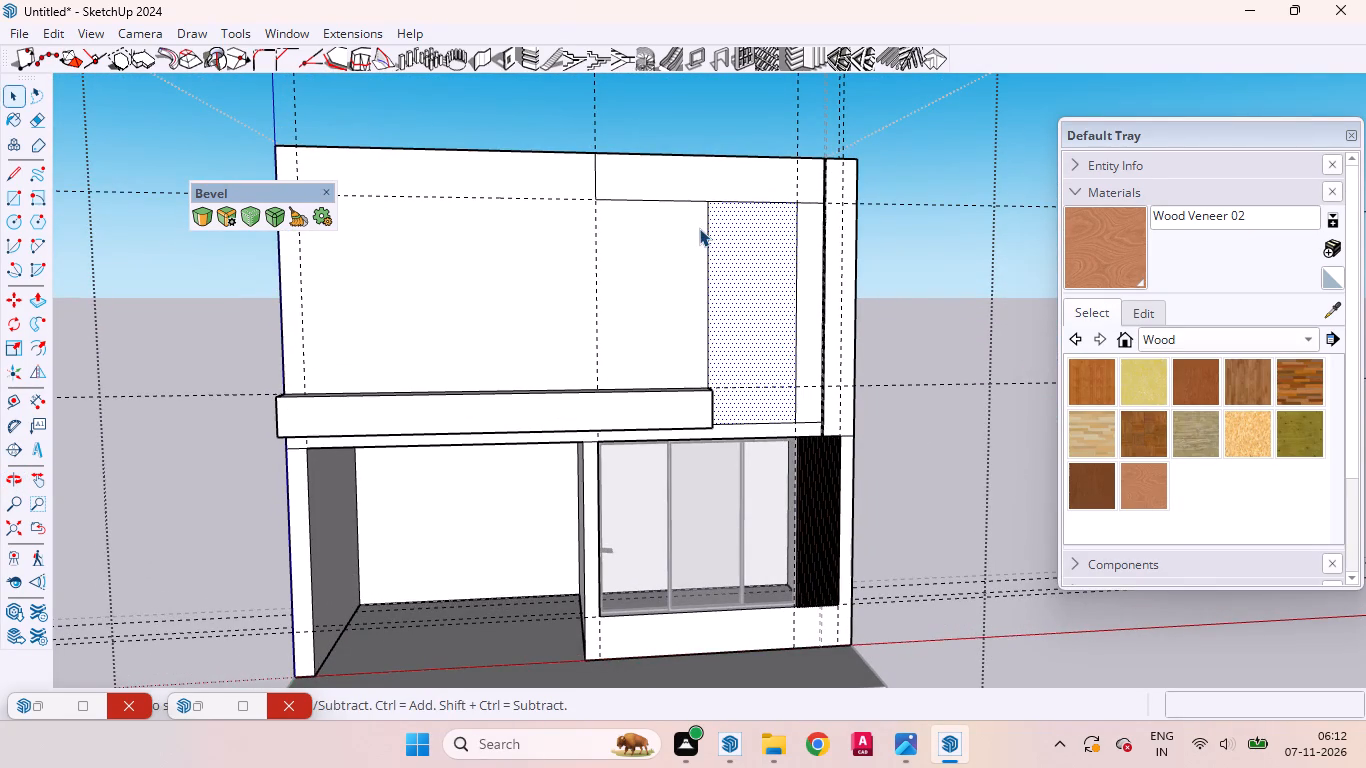
pyautogui.scroll(3, 761, 218)
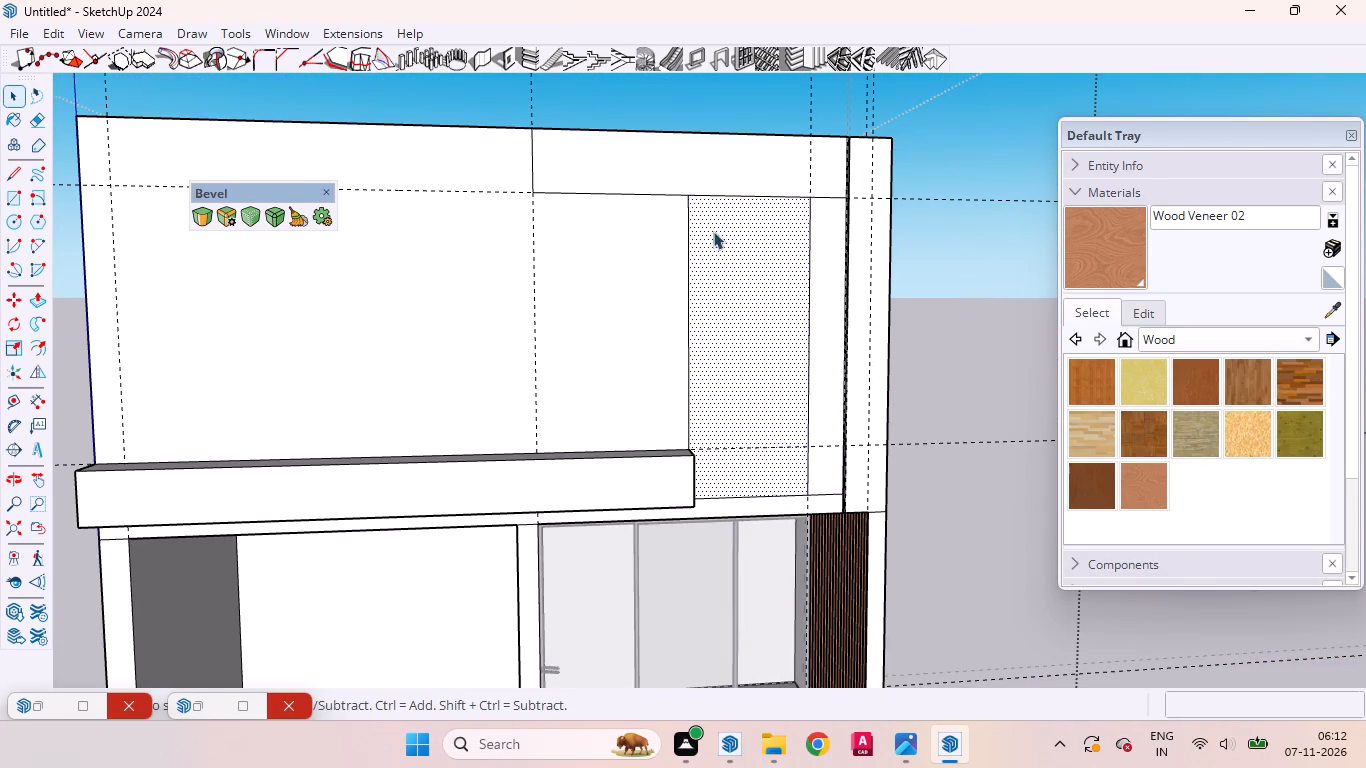
pyautogui.press('a')
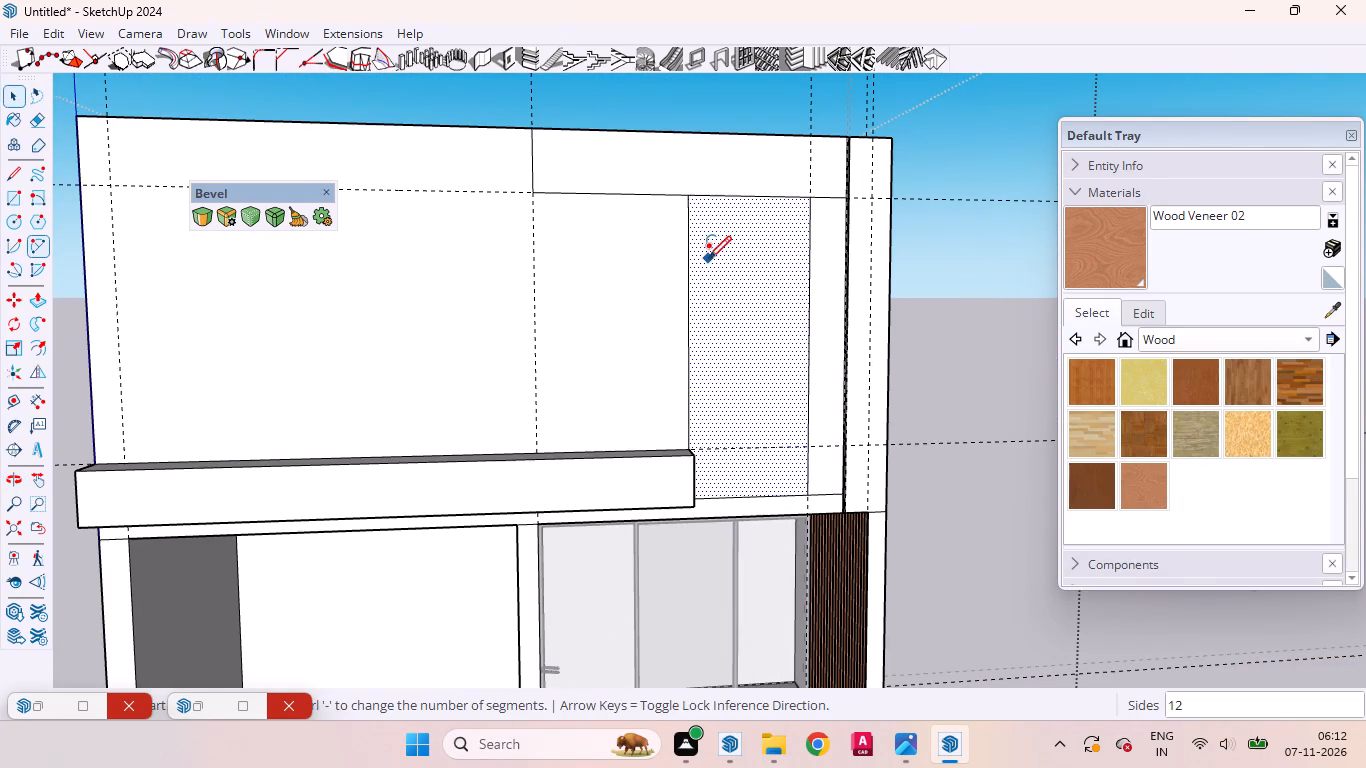
pyautogui.click(746, 200)
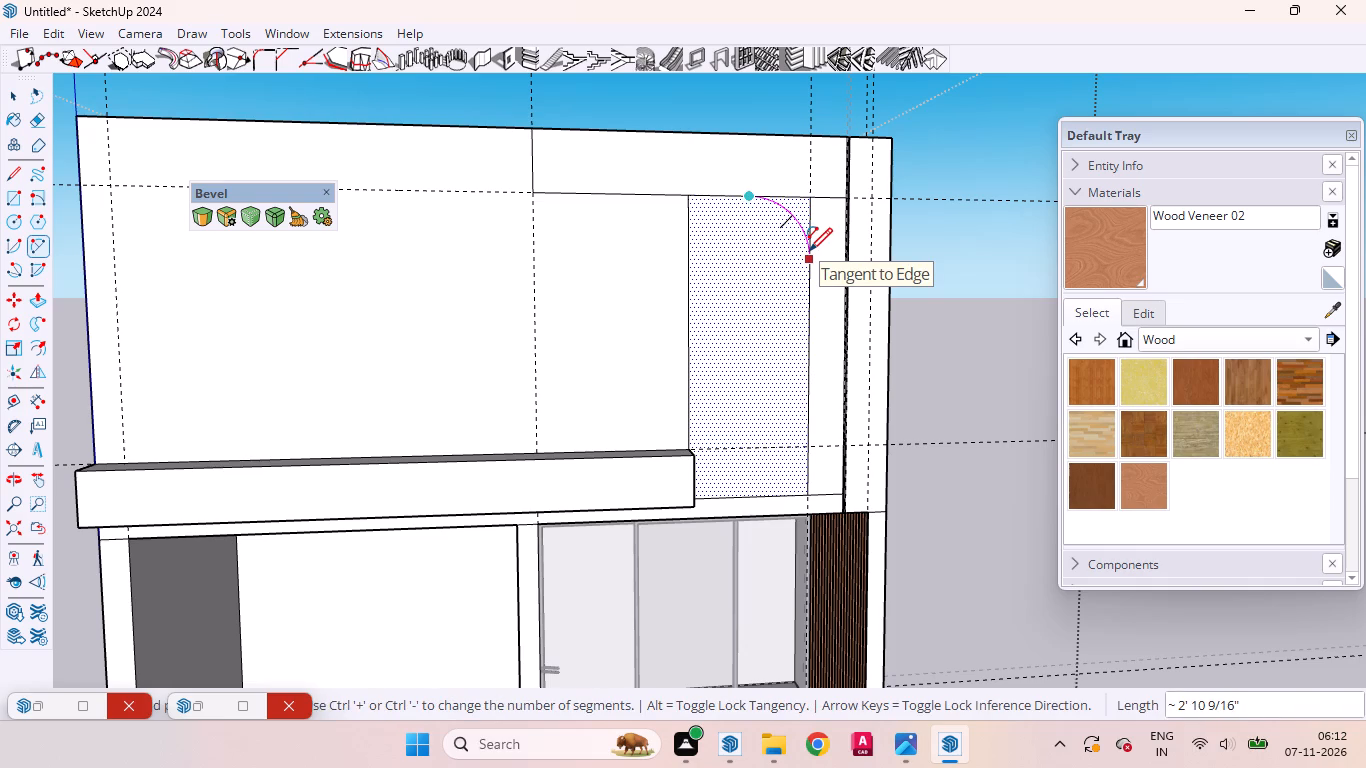
pyautogui.click(809, 251)
pyautogui.click(809, 251)
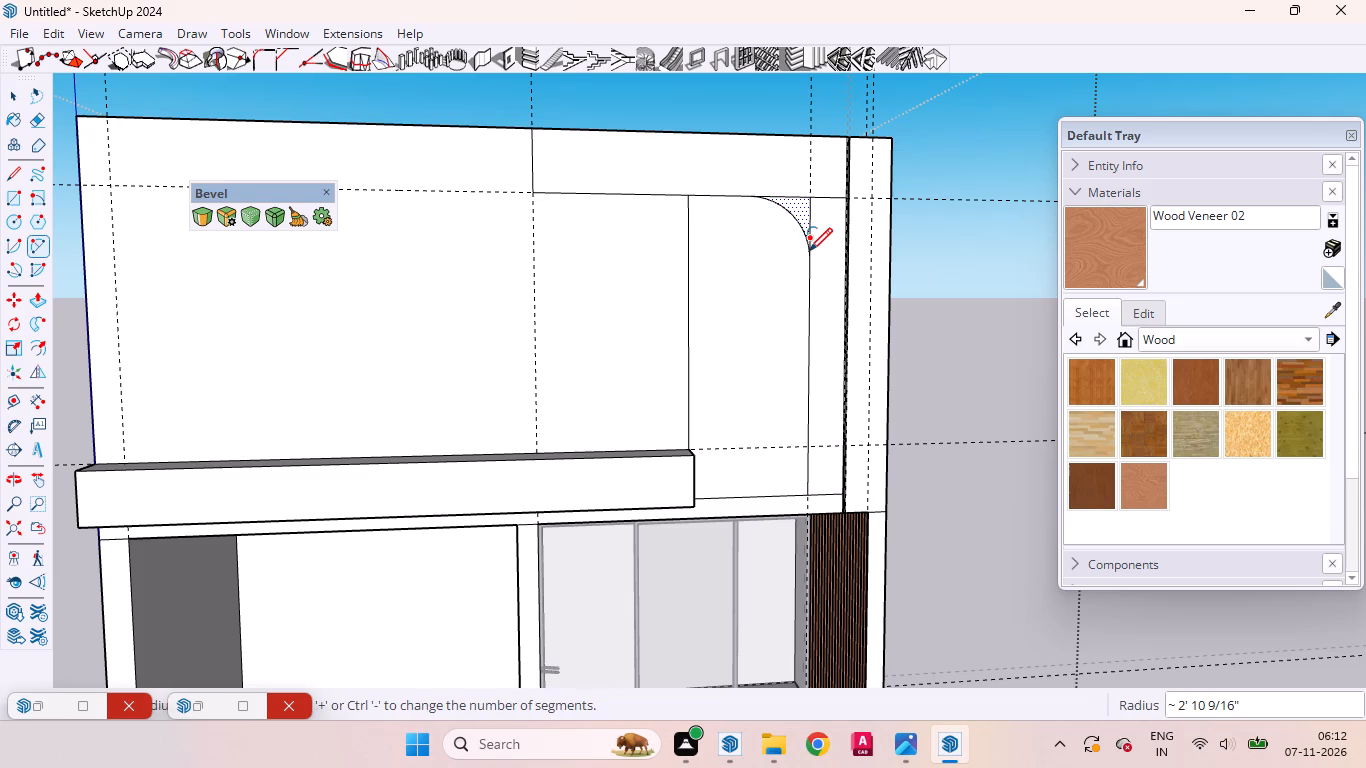
pyautogui.press('space')
# Create vertical louvres on the rounded panel face: depth 3/8", thickness 1", spacing 1 3/16", angle 0, located at the front.
pyautogui.click(774, 305)
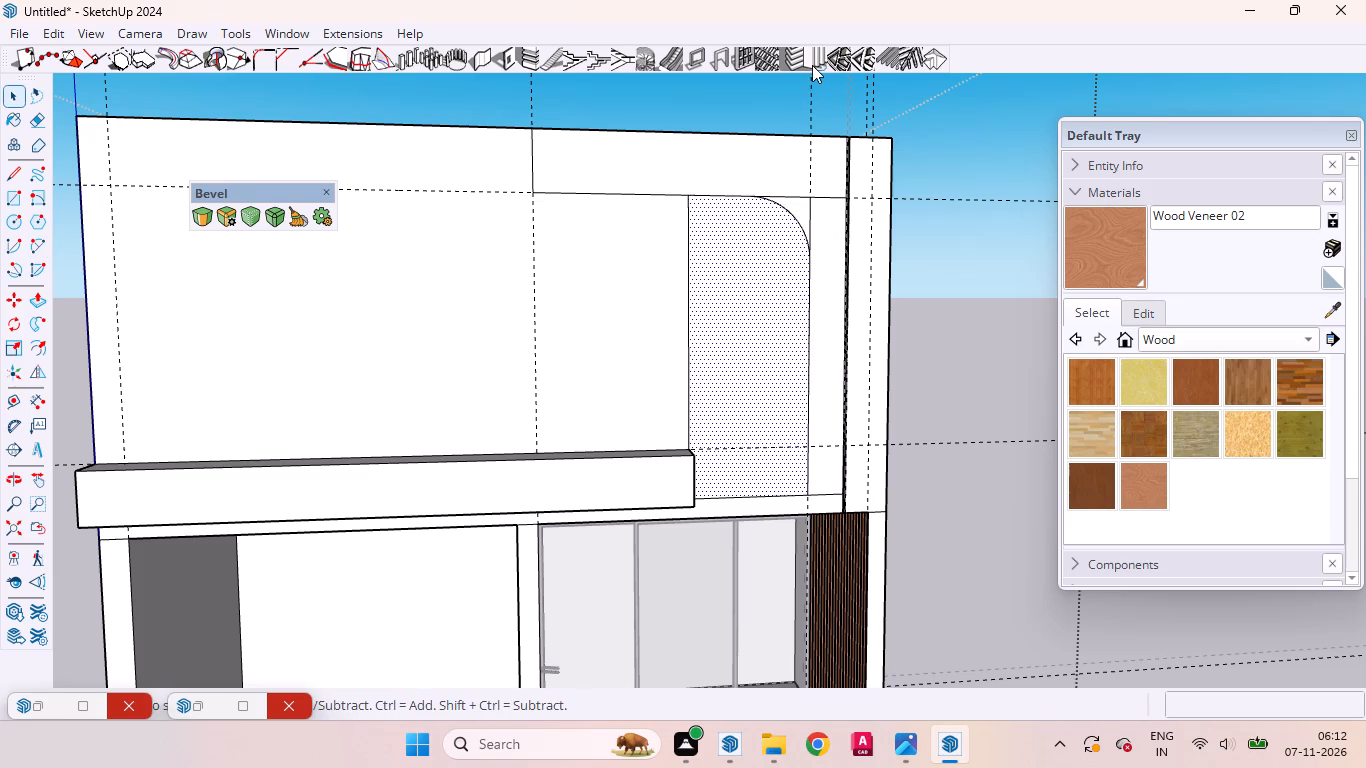
pyautogui.click(814, 58)
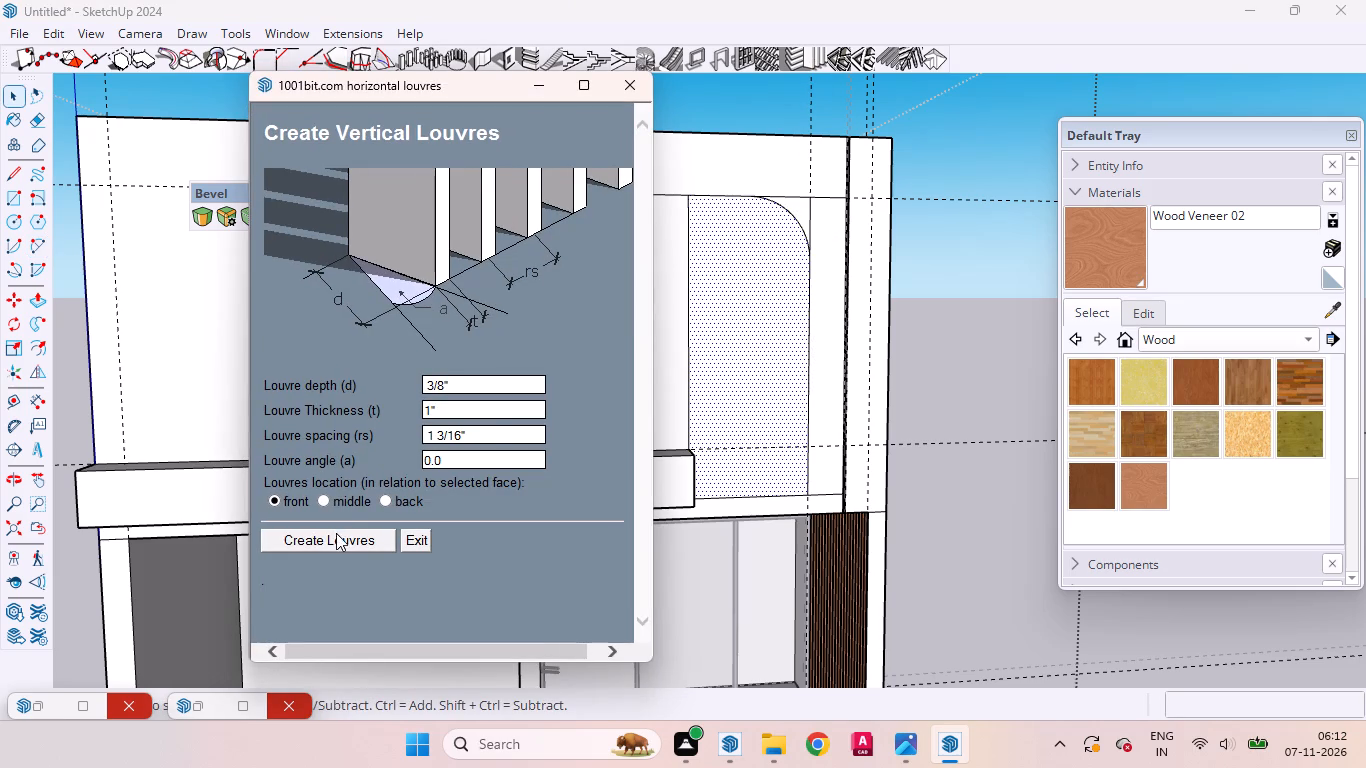
pyautogui.click(341, 536)
# Paint the new louvres on the rounded panel with Wood Veneer 02.
pyautogui.scroll(7, 791, 234)
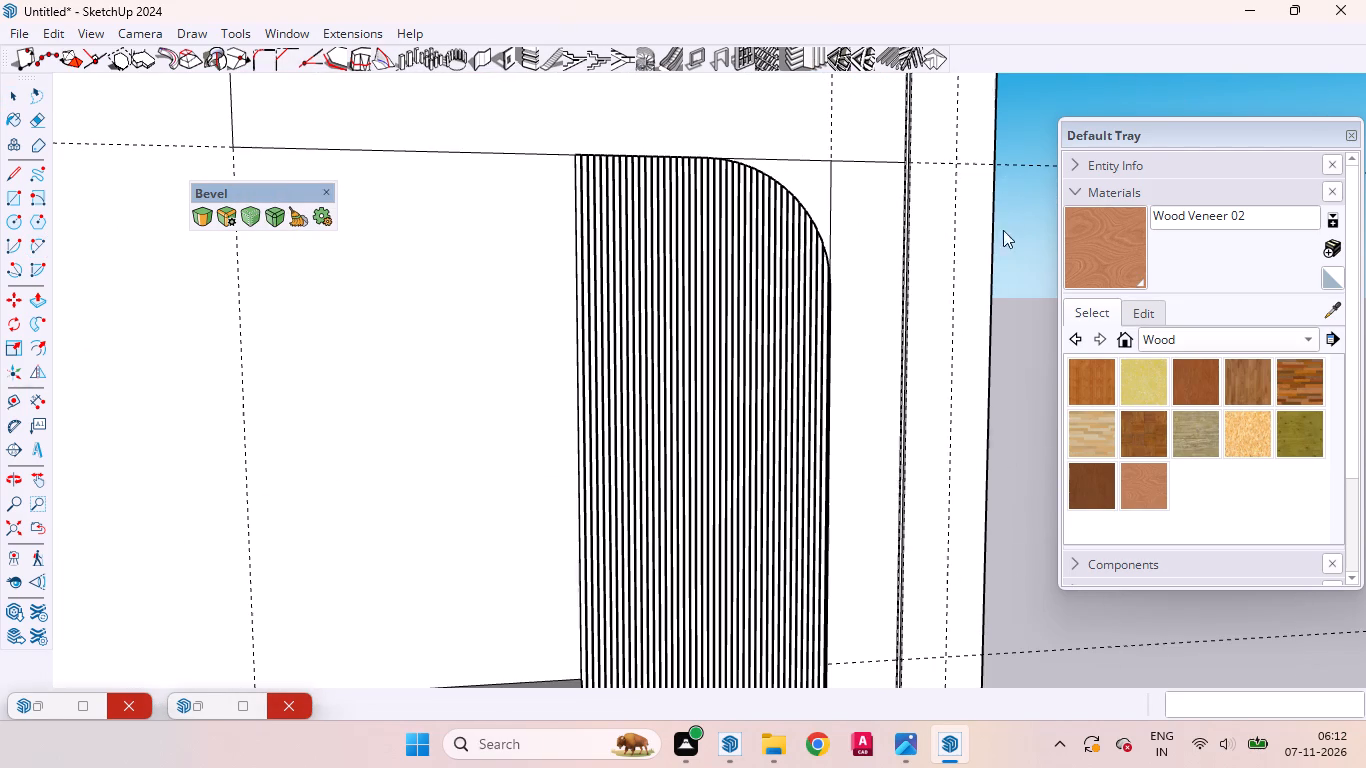
pyautogui.click(1095, 254)
pyautogui.click(702, 286)
pyautogui.scroll(-4, 787, 173)
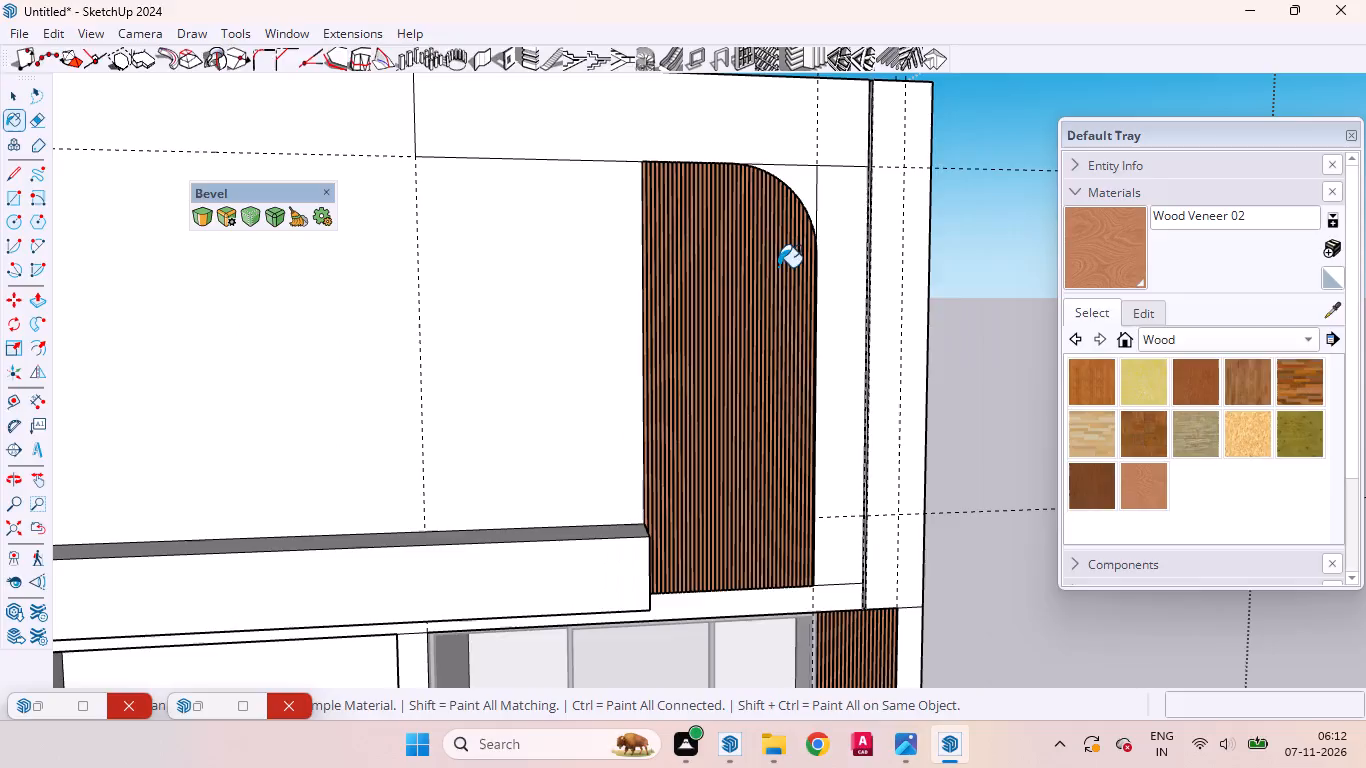
pyautogui.moveTo(792, 315); pyautogui.dragTo(958, 415, button='middle')
pyautogui.press('space')
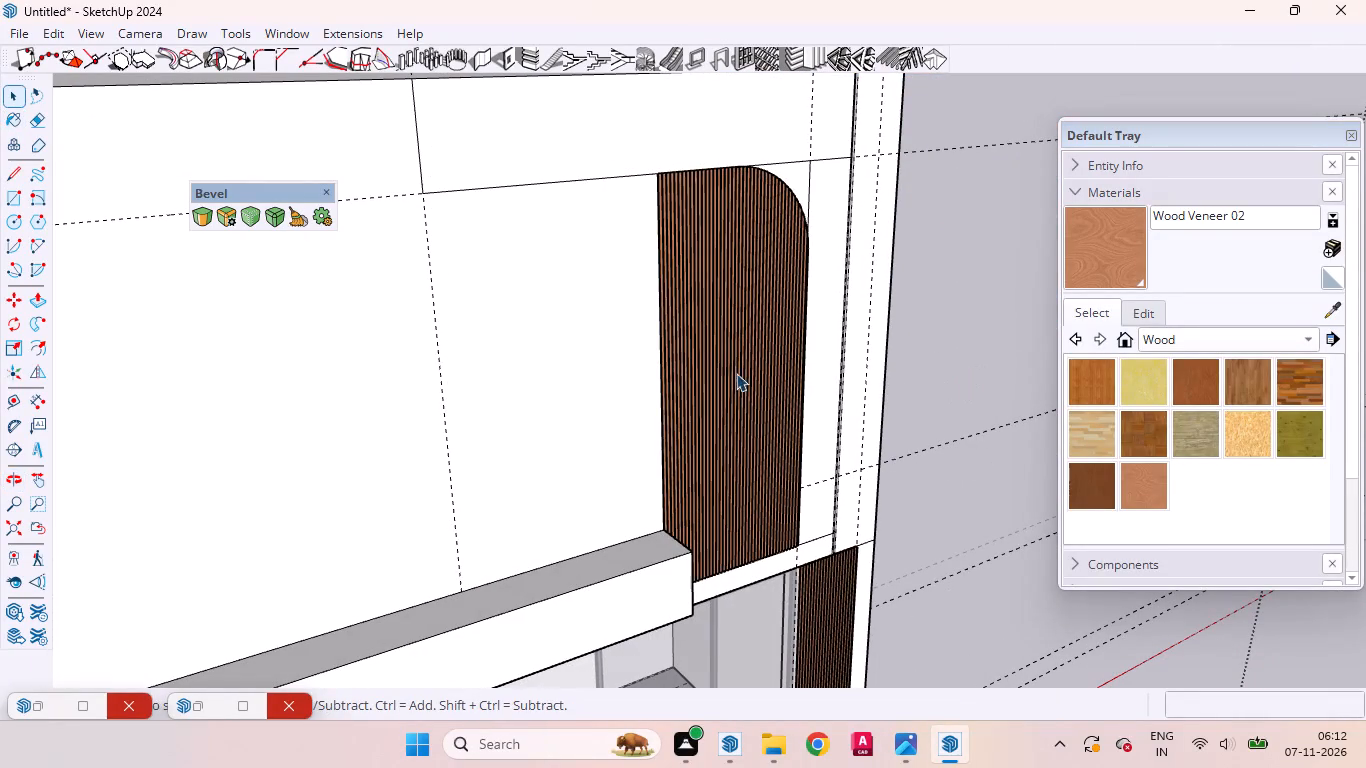
# Push/Pull the large upper-floor front wall face beside the louvred panel inward 10' to form a recessed terrace.
pyautogui.click(633, 353)
pyautogui.moveTo(591, 395); pyautogui.dragTo(395, 310, button='middle')
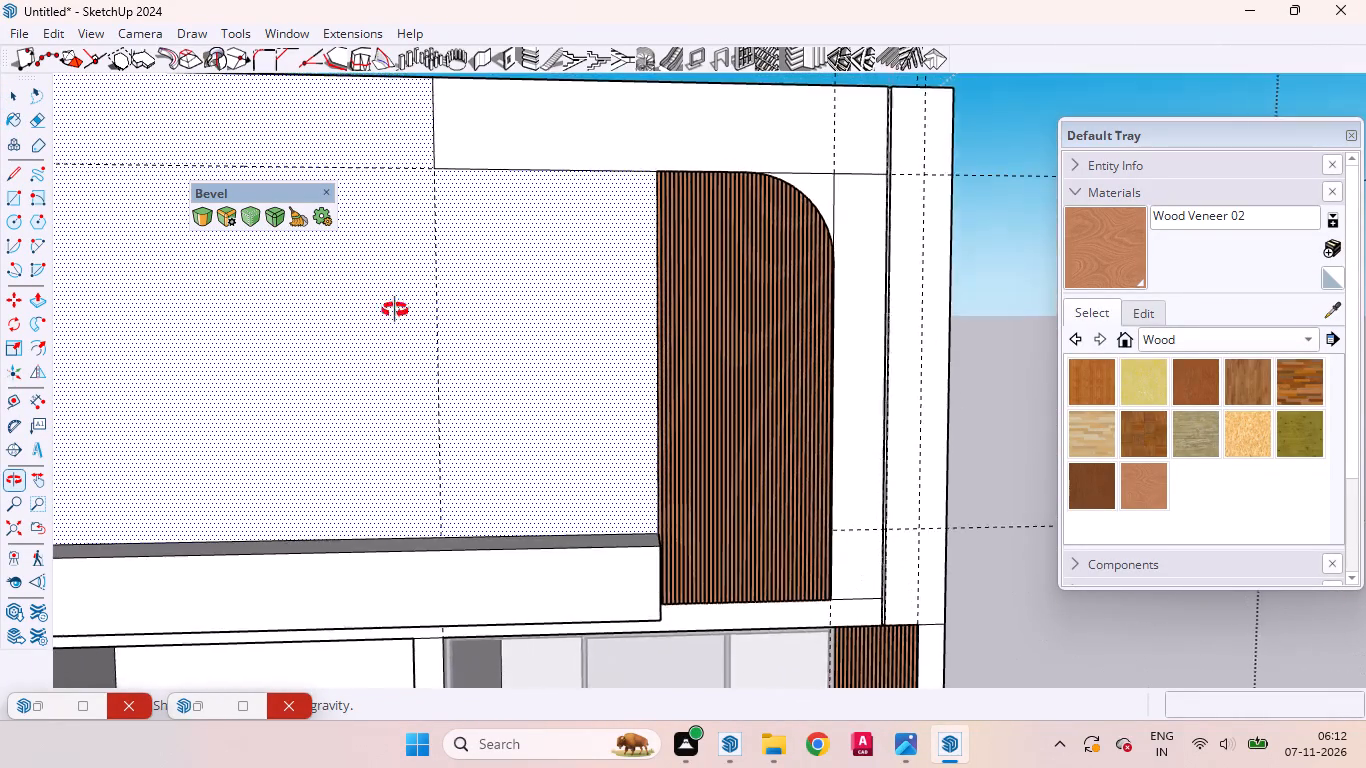
pyautogui.moveTo(395, 310); pyautogui.dragTo(391, 362, button='middle')
pyautogui.scroll(-9, 596, 361)
pyautogui.moveTo(641, 378); pyautogui.dragTo(637, 350, button='middle')
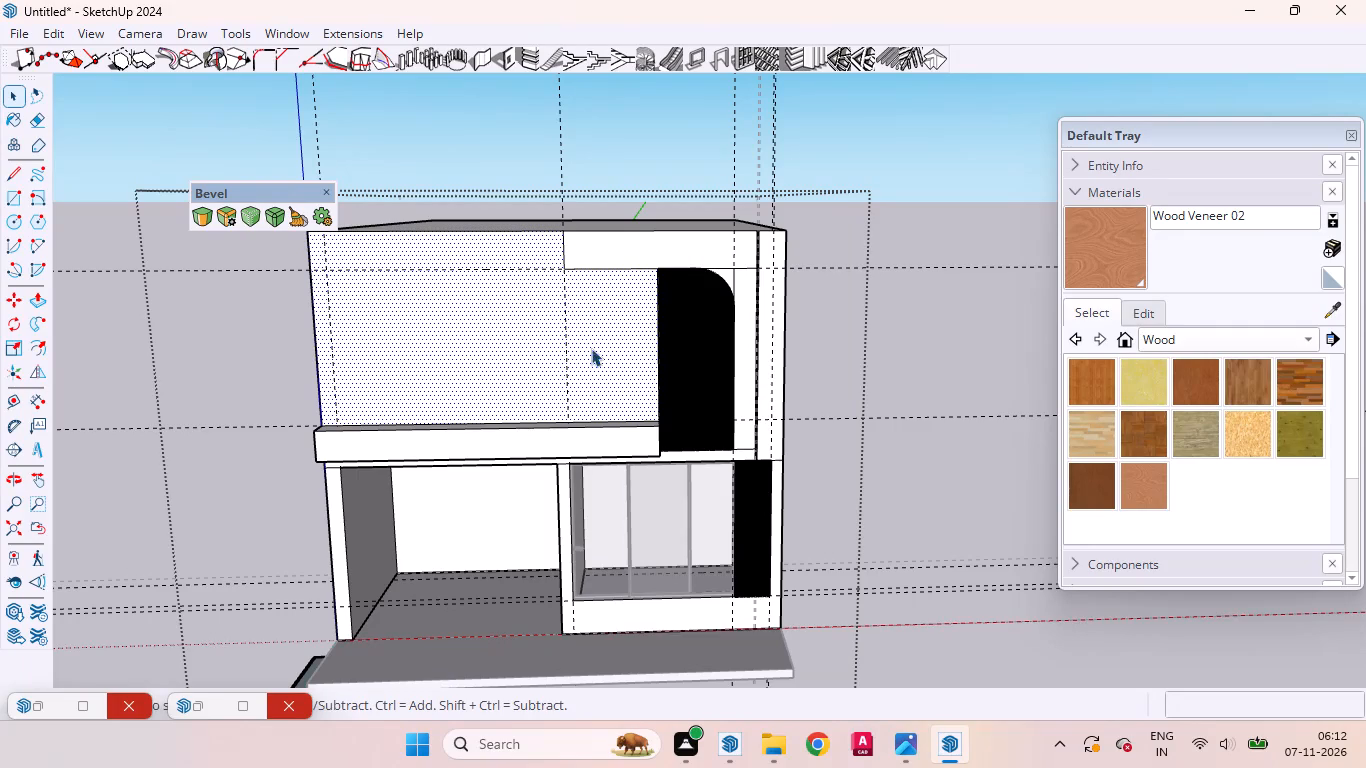
pyautogui.scroll(3, 395, 371)
pyautogui.scroll(-4, 532, 363)
pyautogui.moveTo(391, 380); pyautogui.dragTo(541, 390, button='middle')
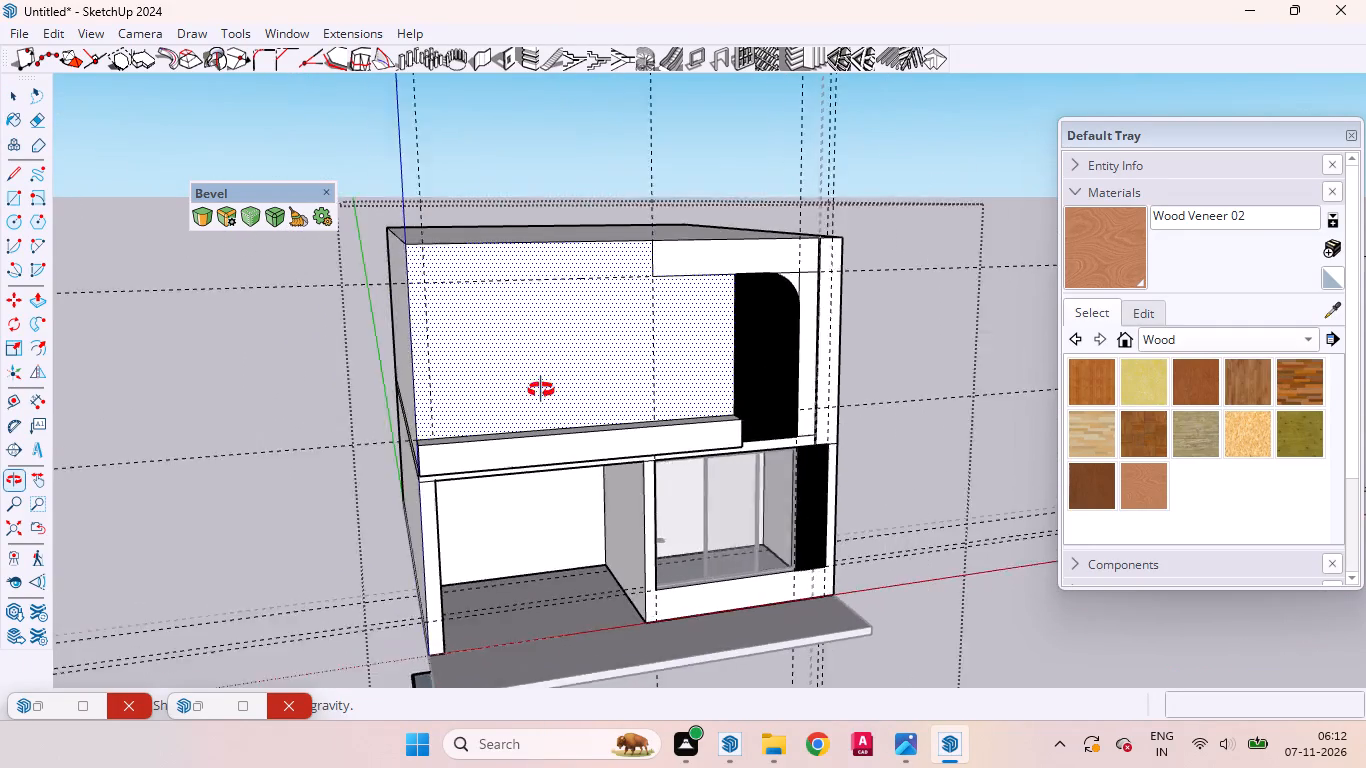
pyautogui.moveTo(541, 390); pyautogui.dragTo(459, 414, button='middle')
pyautogui.click(609, 359)
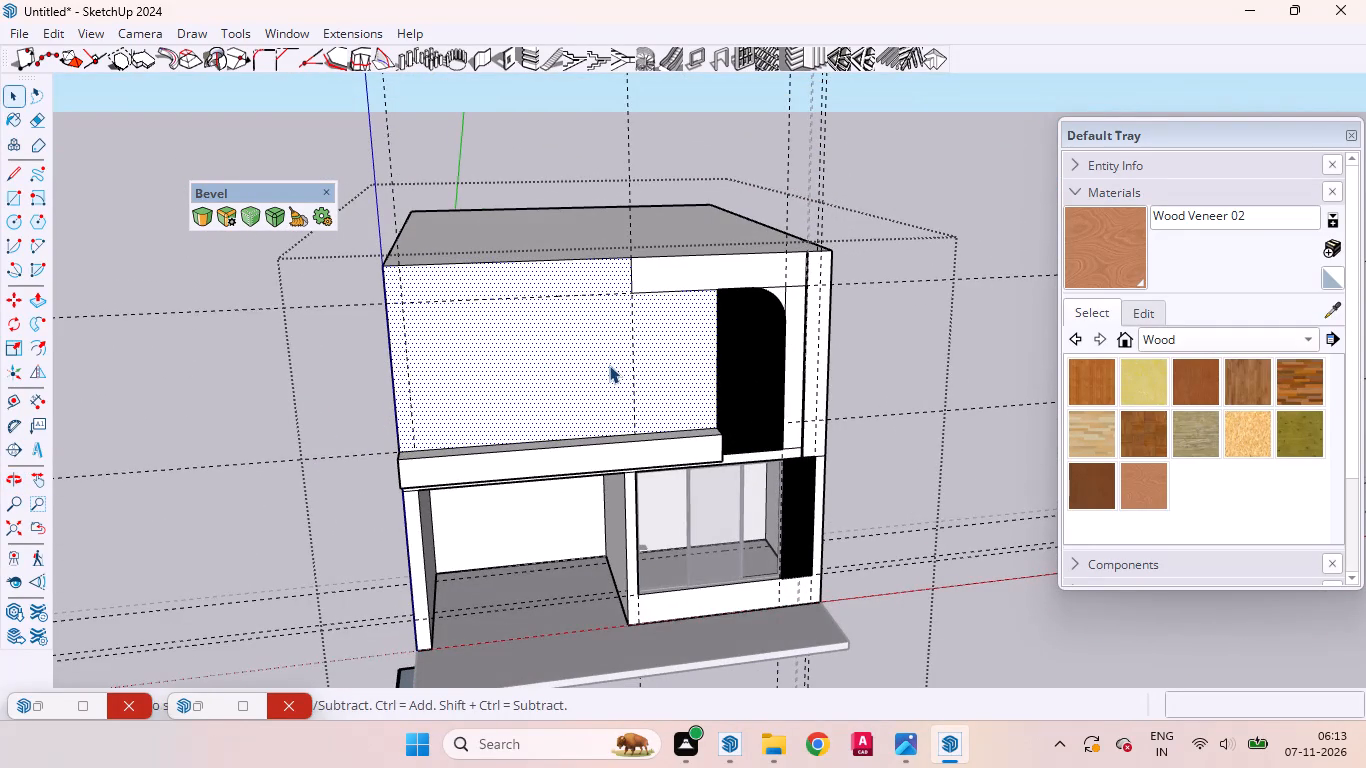
pyautogui.press('p')
pyautogui.moveTo(608, 369); pyautogui.dragTo(608, 368)
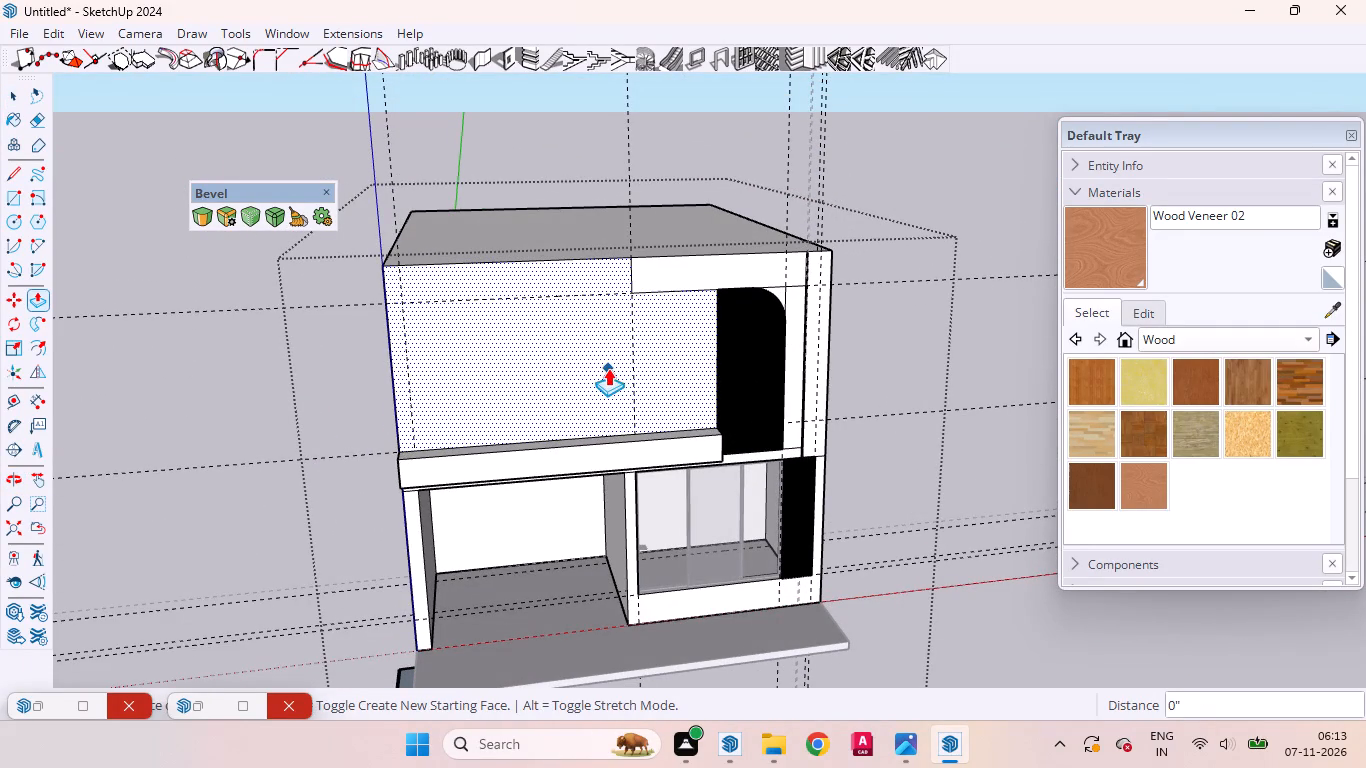
pyautogui.moveTo(608, 368); pyautogui.dragTo(597, 351)
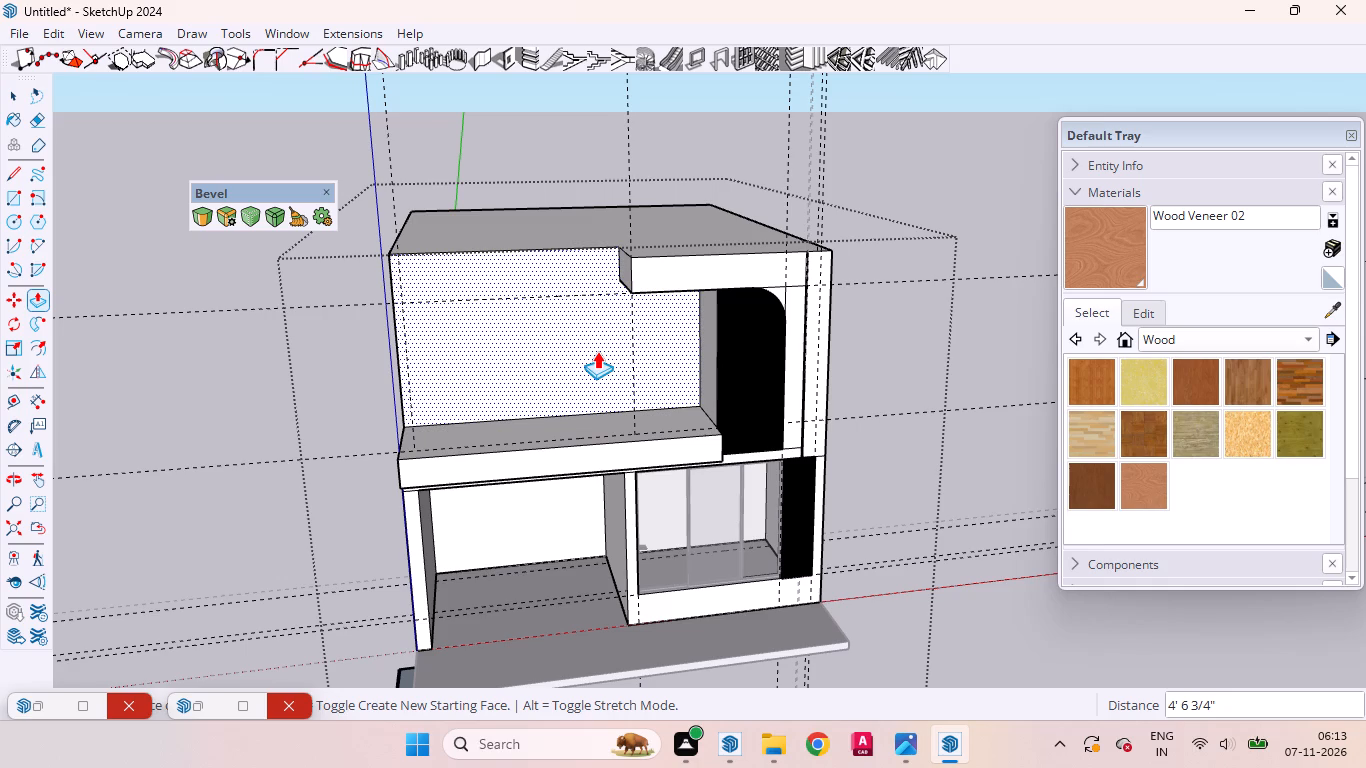
pyautogui.moveTo(597, 351); pyautogui.dragTo(583, 441)
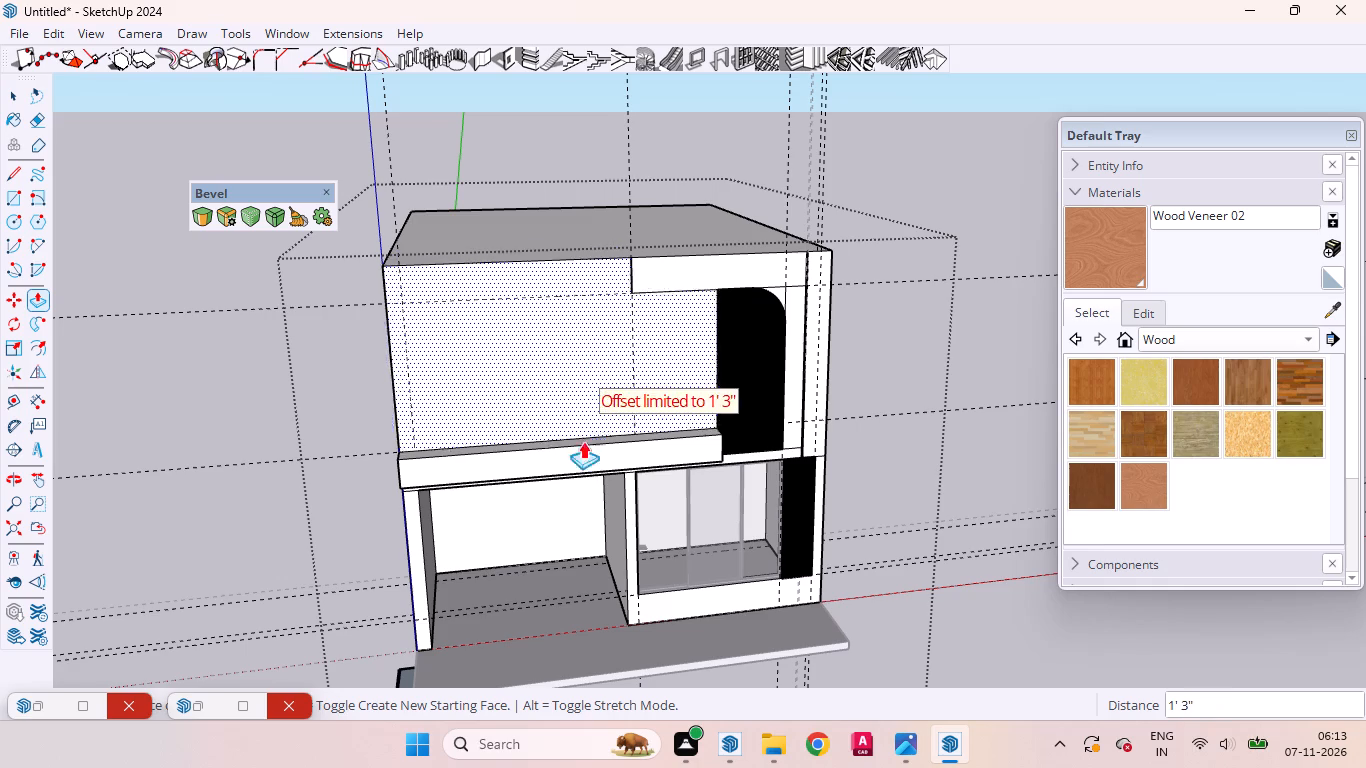
pyautogui.moveTo(583, 441); pyautogui.dragTo(563, 522)
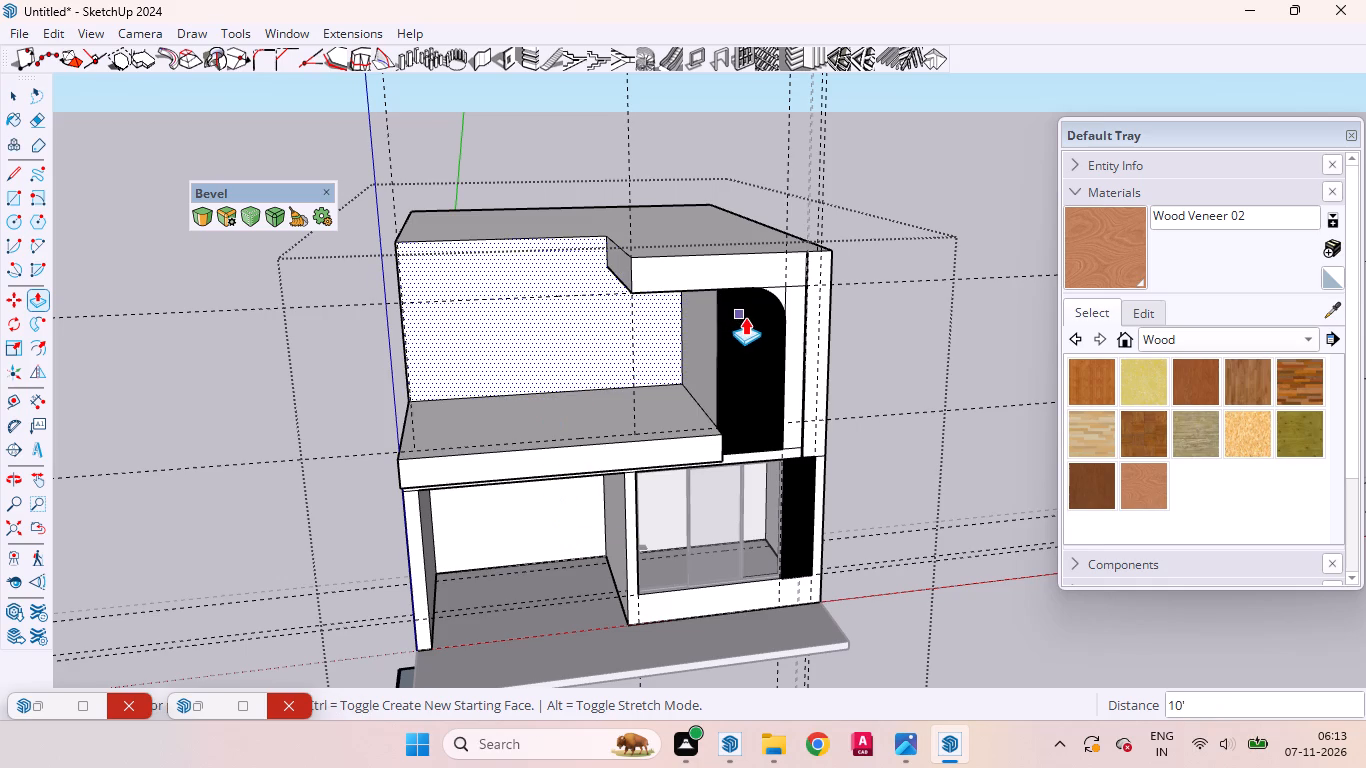
pyautogui.press('space')
# Examine the recessed terrace, the overhanging top band and the louvred panel from several angles.
pyautogui.scroll(-3, 640, 301)
pyautogui.scroll(1, 568, 355)
pyautogui.moveTo(565, 355); pyautogui.dragTo(404, 254, button='middle')
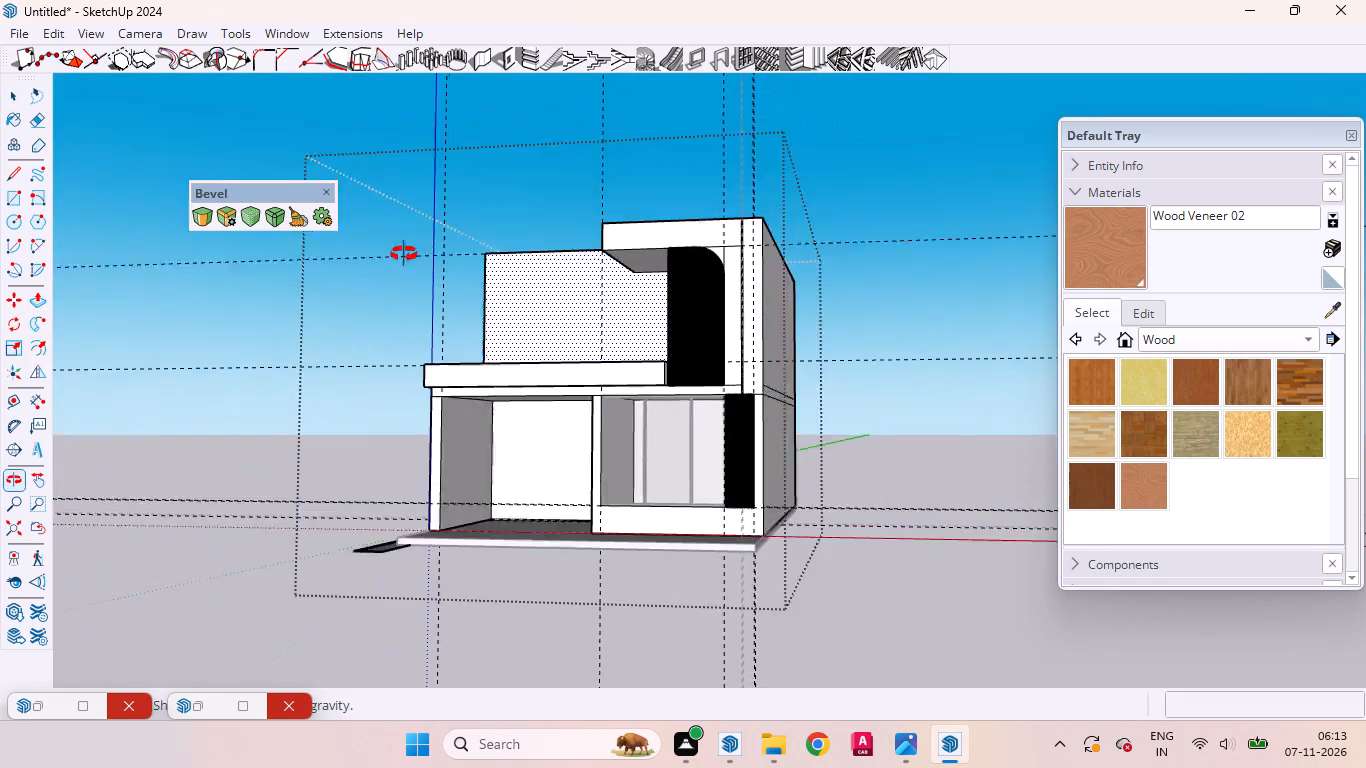
pyautogui.moveTo(404, 254); pyautogui.dragTo(403, 266, button='middle')
pyautogui.scroll(11, 702, 285)
pyautogui.moveTo(694, 309); pyautogui.dragTo(864, 178, button='middle')
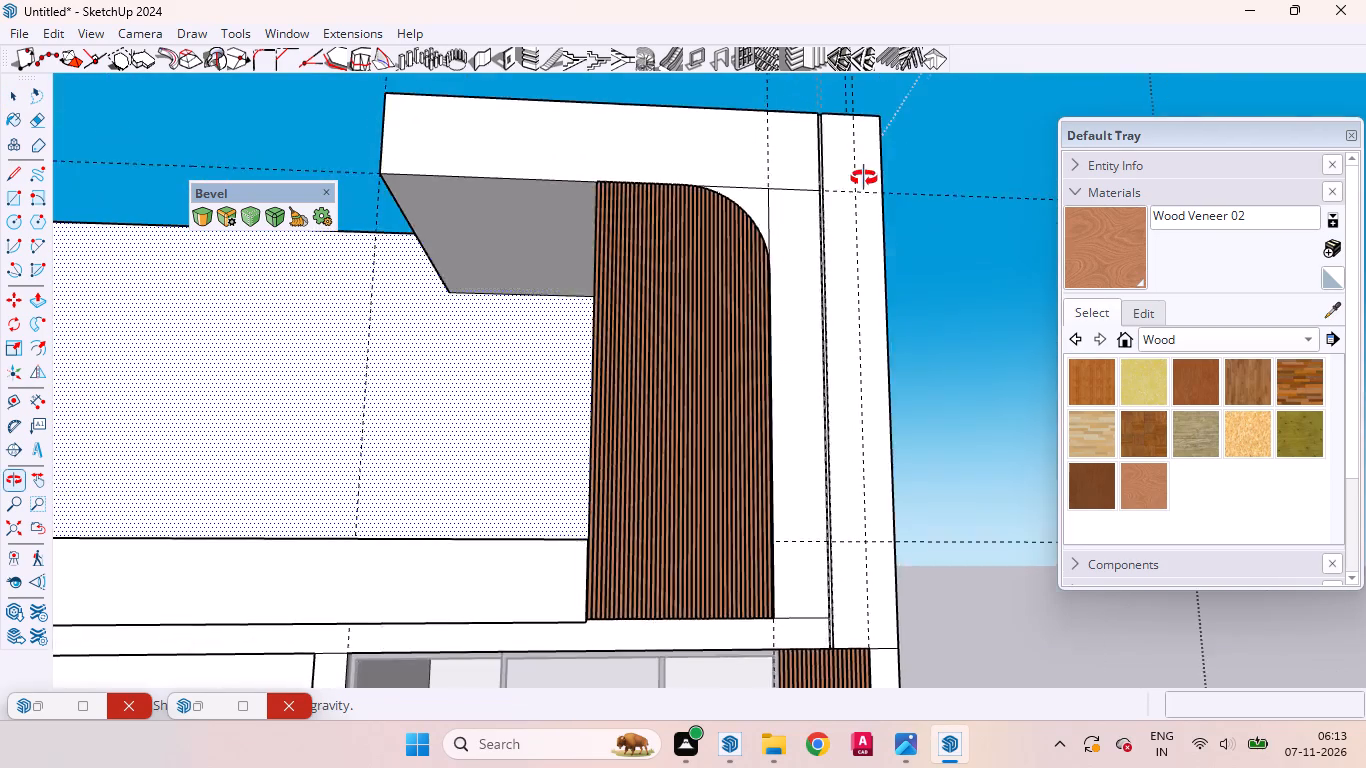
pyautogui.moveTo(864, 178); pyautogui.dragTo(901, 340, button='middle')
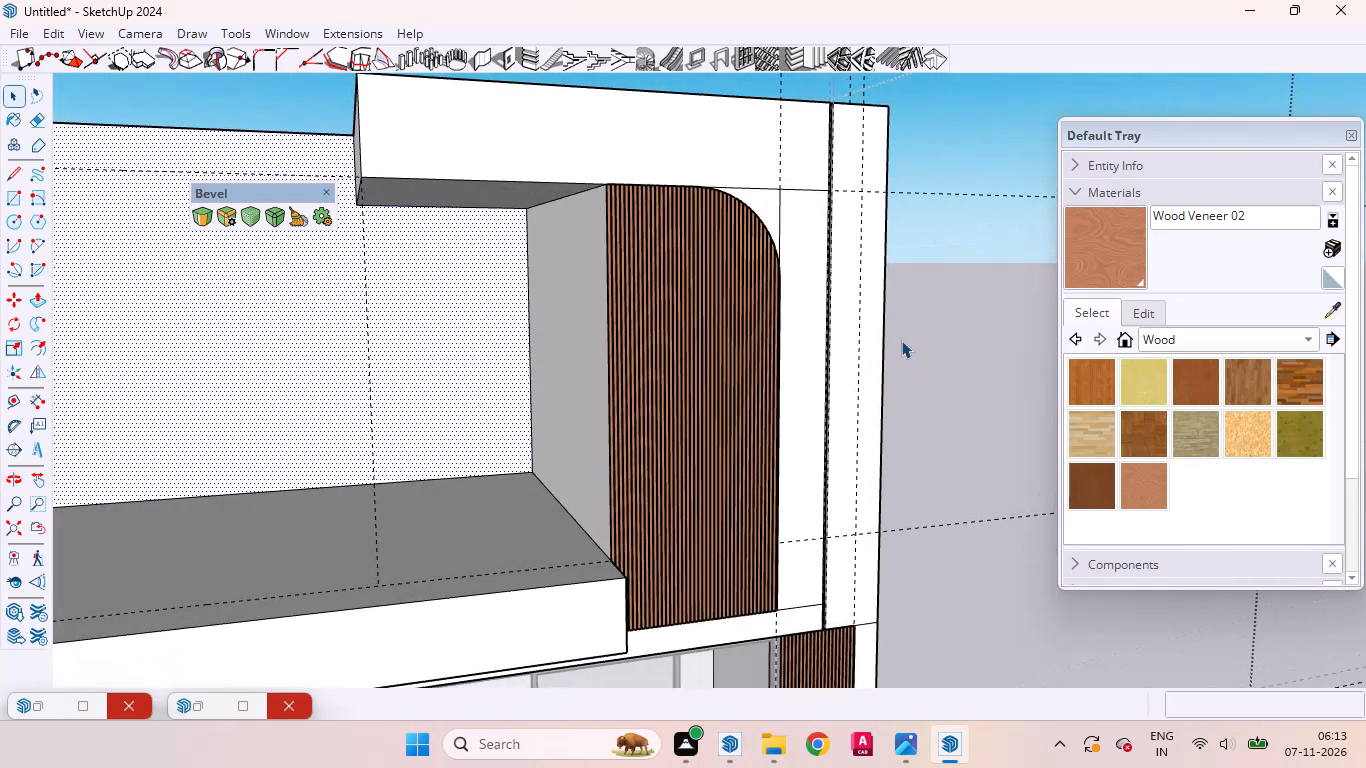
pyautogui.scroll(4, 880, 302)
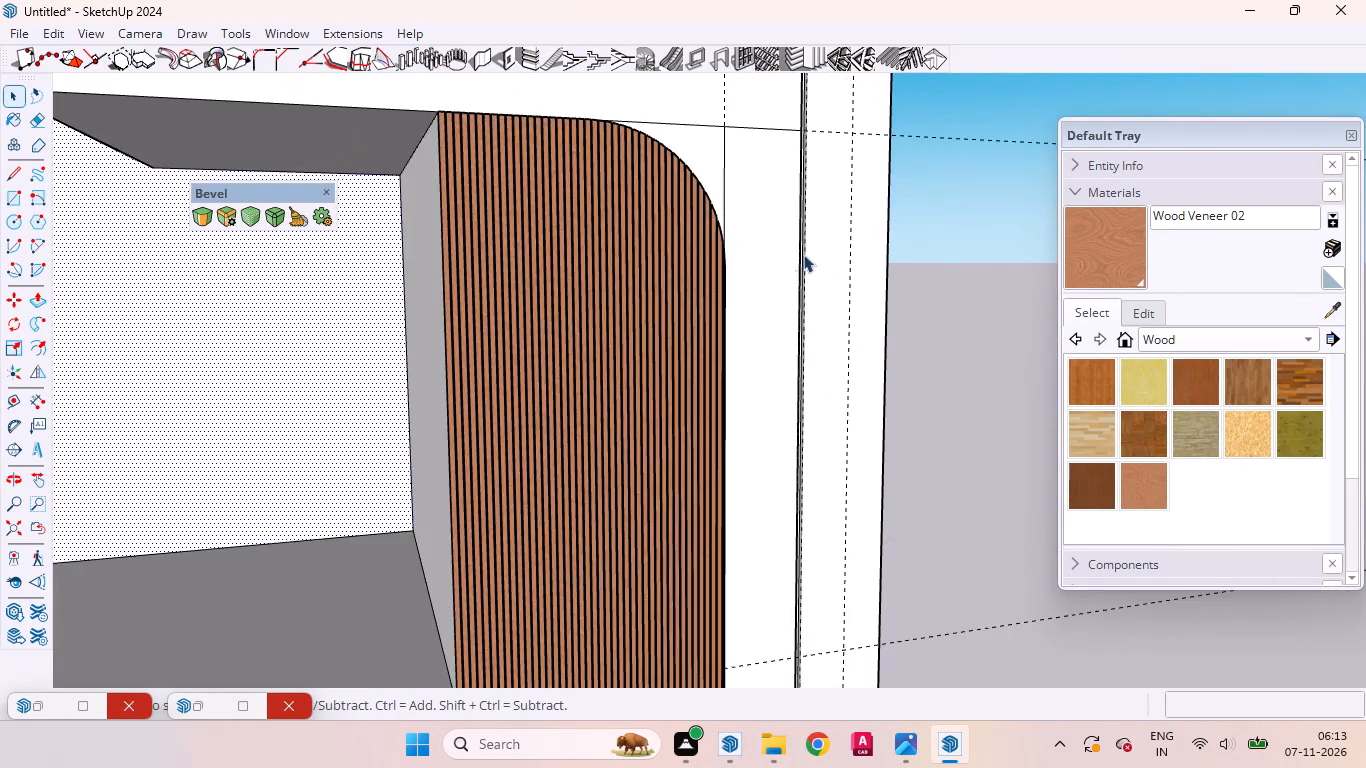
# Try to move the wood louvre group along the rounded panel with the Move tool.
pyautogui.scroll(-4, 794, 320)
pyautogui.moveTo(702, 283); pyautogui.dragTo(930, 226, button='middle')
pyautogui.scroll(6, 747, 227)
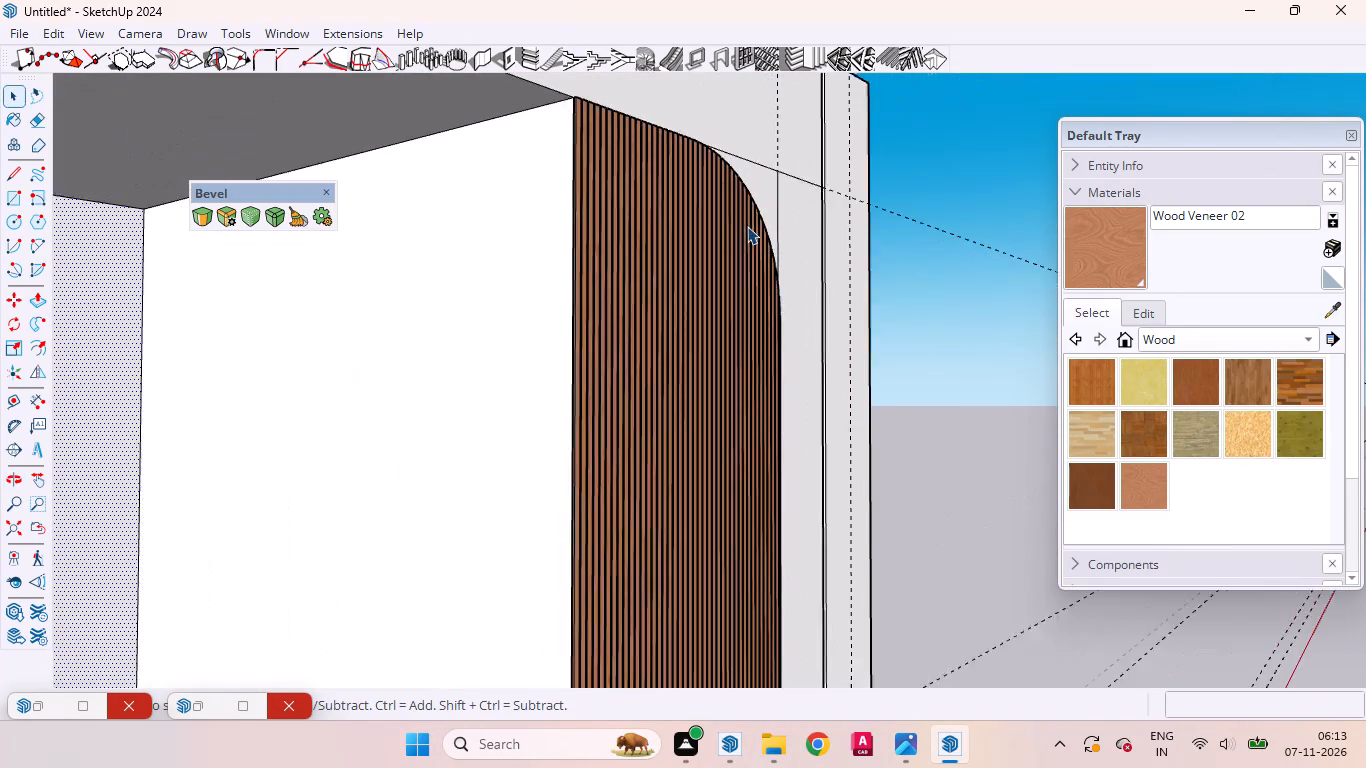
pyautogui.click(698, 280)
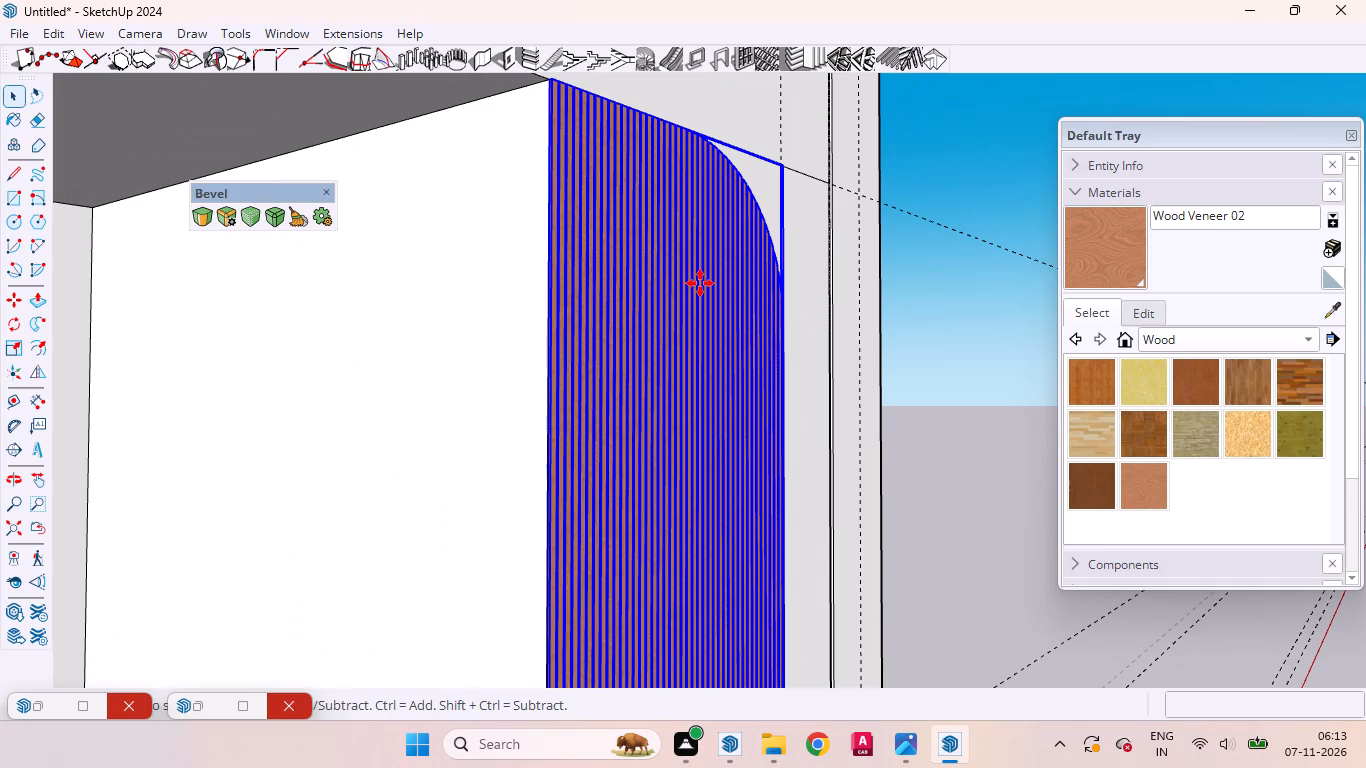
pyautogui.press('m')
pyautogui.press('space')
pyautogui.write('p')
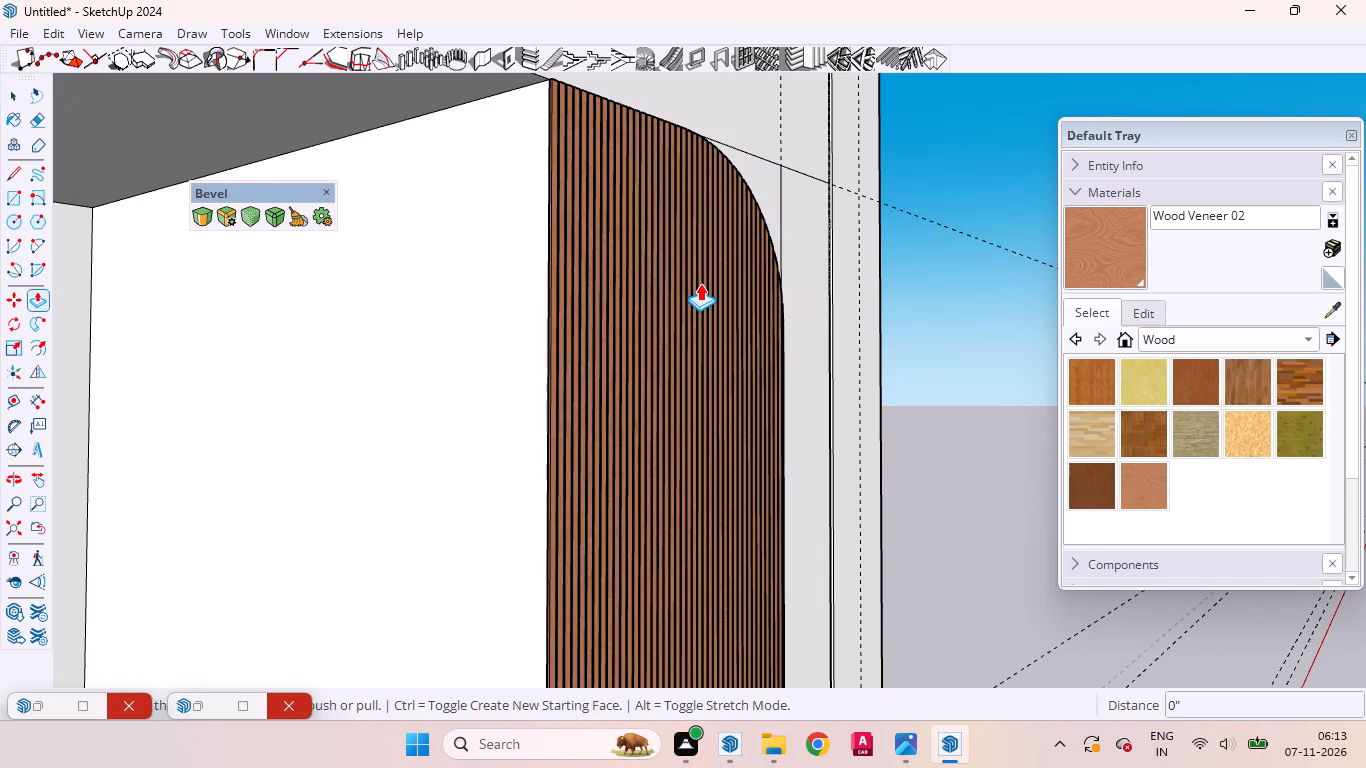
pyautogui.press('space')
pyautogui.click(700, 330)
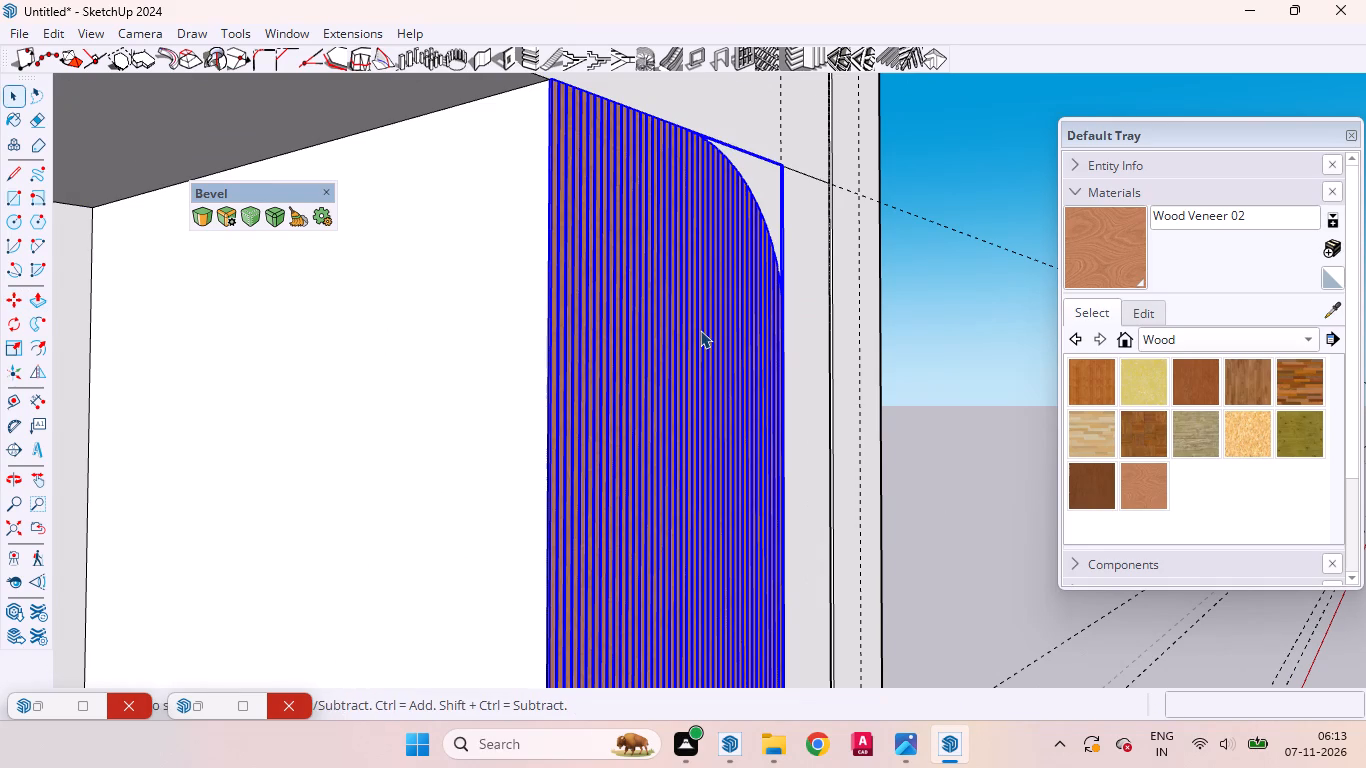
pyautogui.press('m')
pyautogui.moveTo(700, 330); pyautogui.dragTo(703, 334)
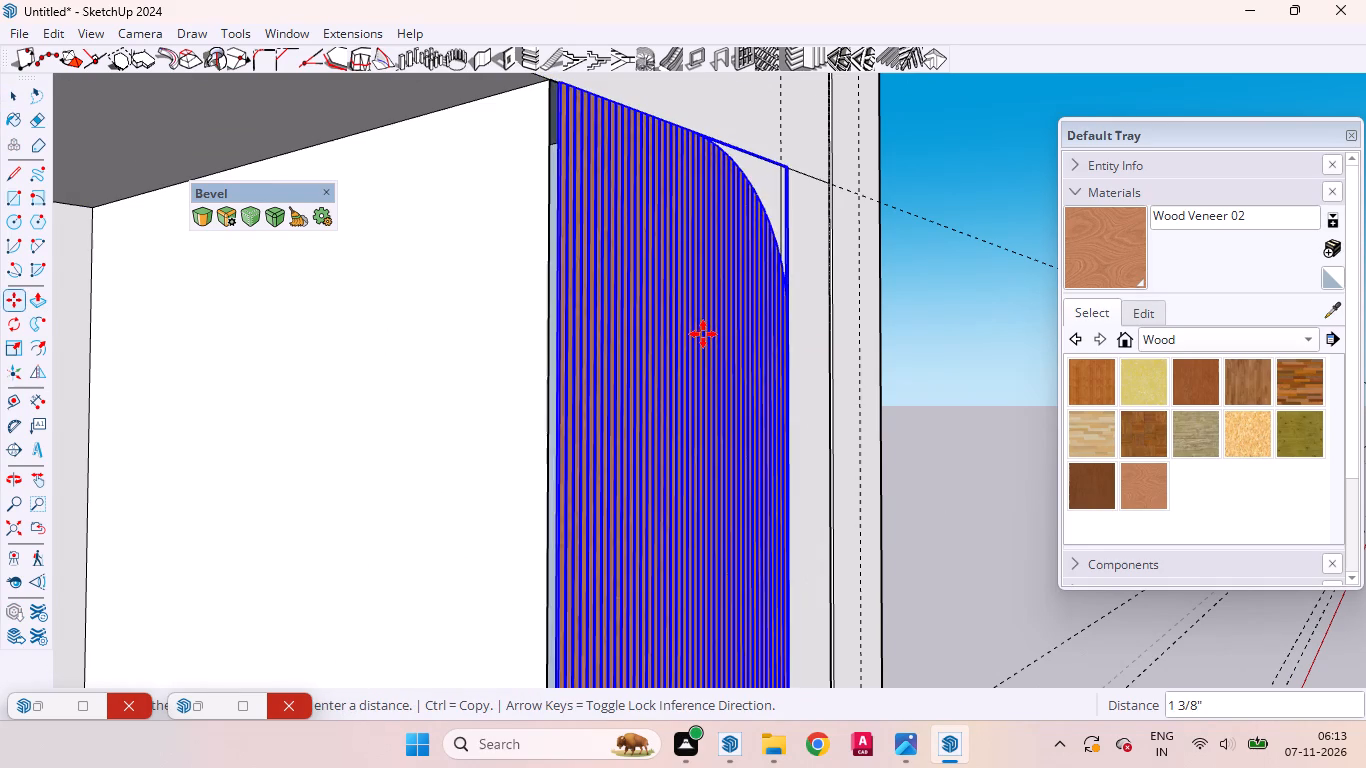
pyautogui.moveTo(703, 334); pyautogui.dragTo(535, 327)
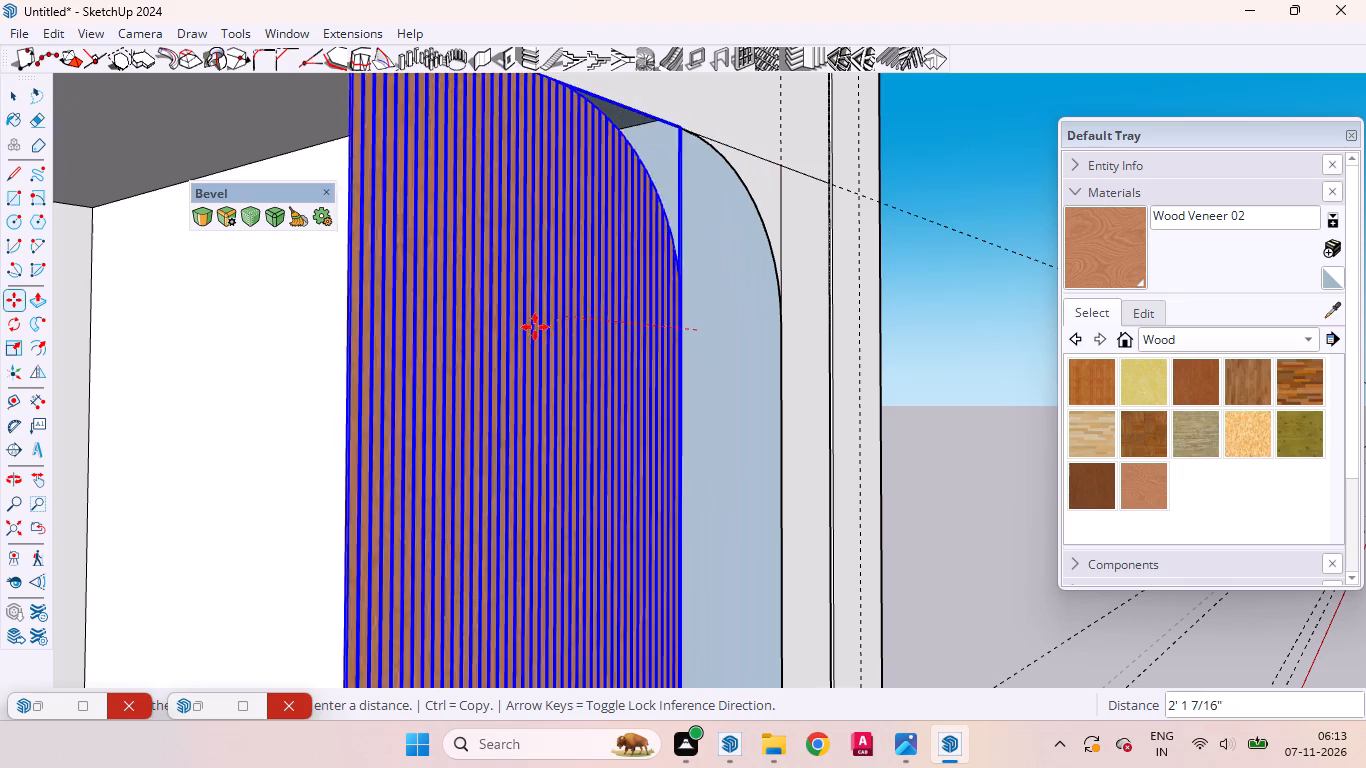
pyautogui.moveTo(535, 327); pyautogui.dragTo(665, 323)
# Undo back past the louvre move, the terrace recess, the wood paint and the louvres, leaving the plain rounded panel face.
pyautogui.hotkey('ctrl', 'z')
pyautogui.hotkey('ctrl', 'z')
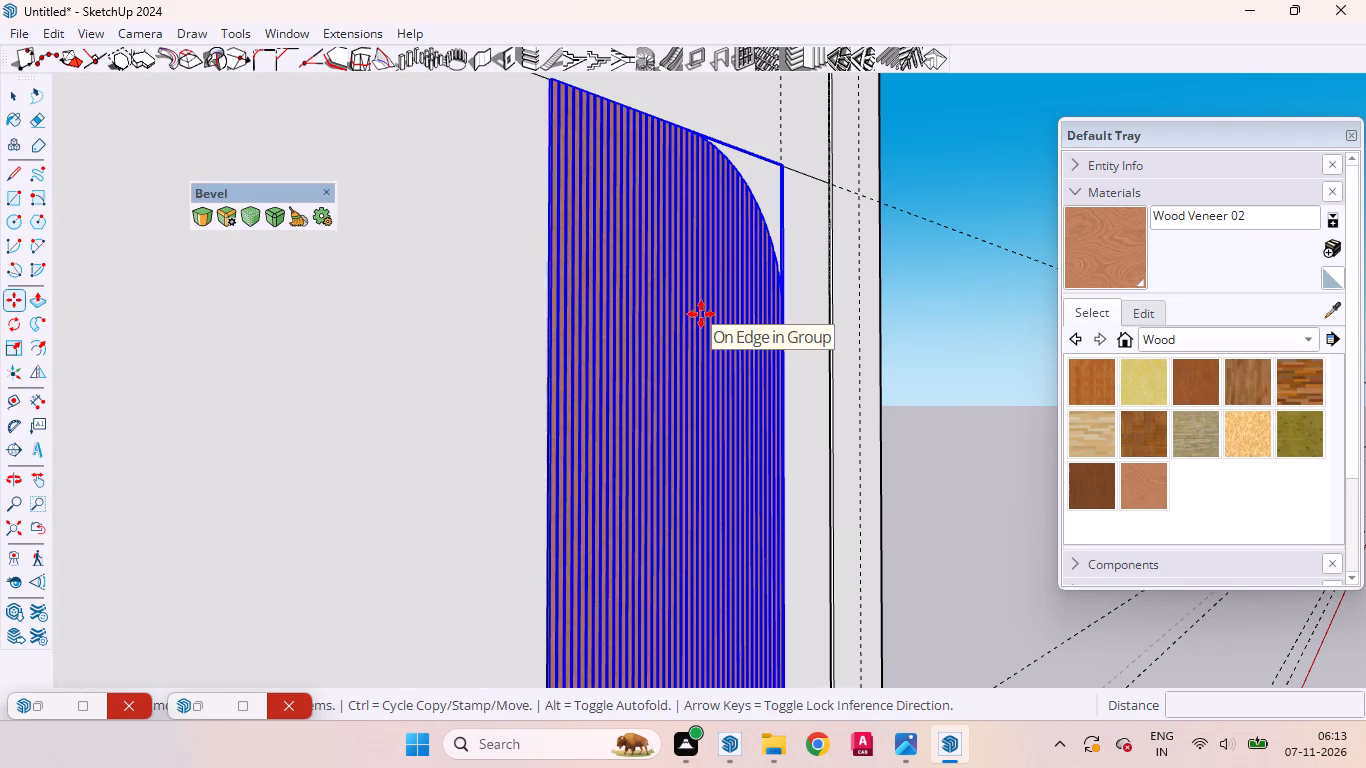
pyautogui.hotkey('ctrl', 'z')
pyautogui.hotkey('ctrl', 'z')
# Push/Pull the rounded panel face on the upper front wall inward 5".
pyautogui.scroll(-2, 642, 339)
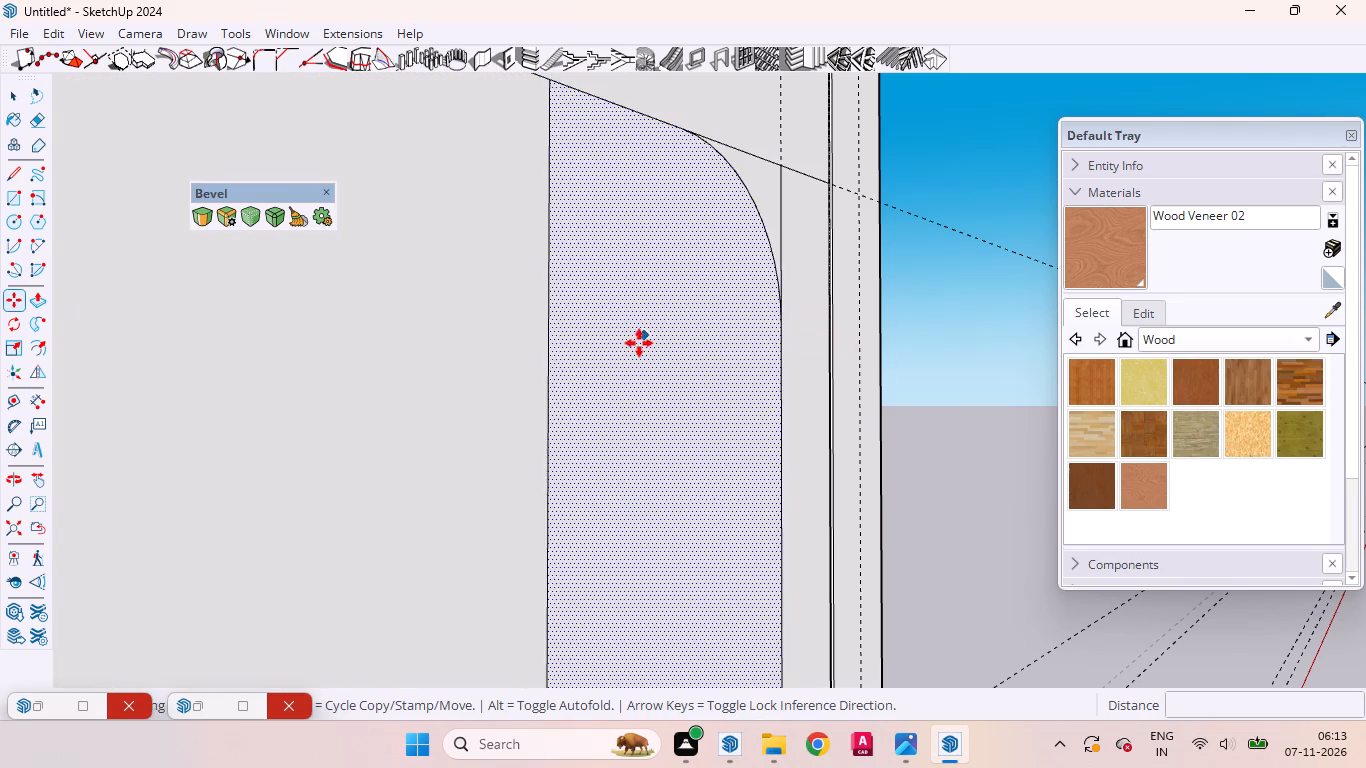
pyautogui.scroll(-2, 639, 343)
pyautogui.scroll(-9, 552, 351)
pyautogui.moveTo(649, 376); pyautogui.dragTo(471, 433, button='middle')
pyautogui.scroll(5, 633, 398)
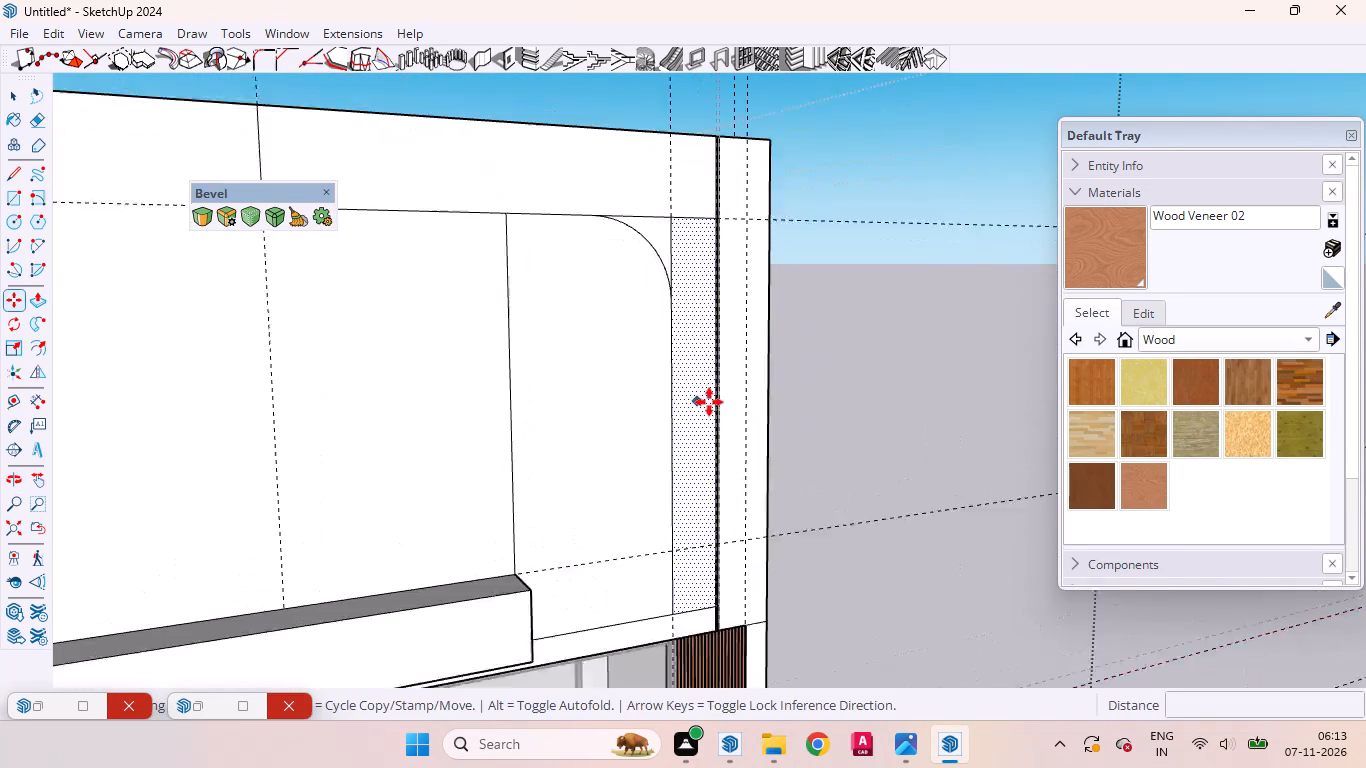
pyautogui.press('space')
pyautogui.click(606, 386)
pyautogui.scroll(-4, 660, 374)
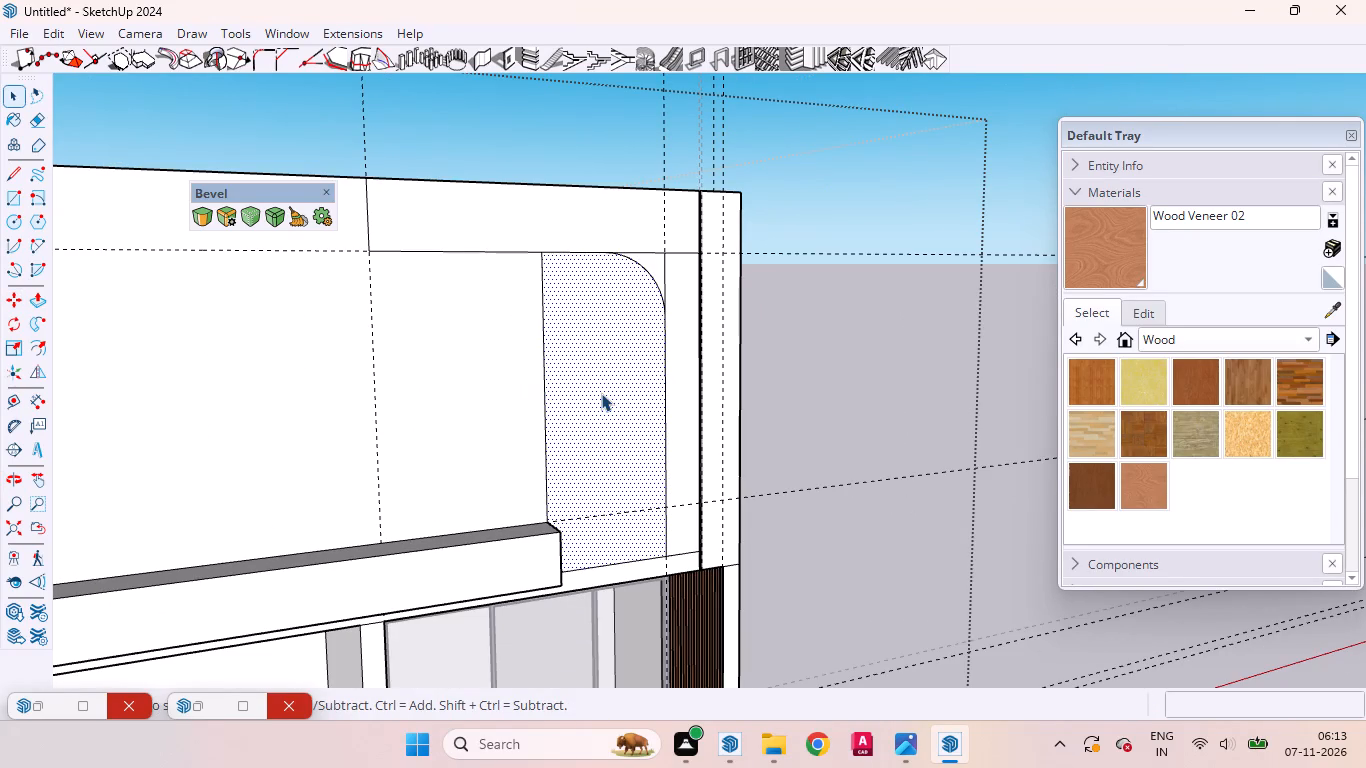
pyautogui.press('p')
pyautogui.click(601, 393)
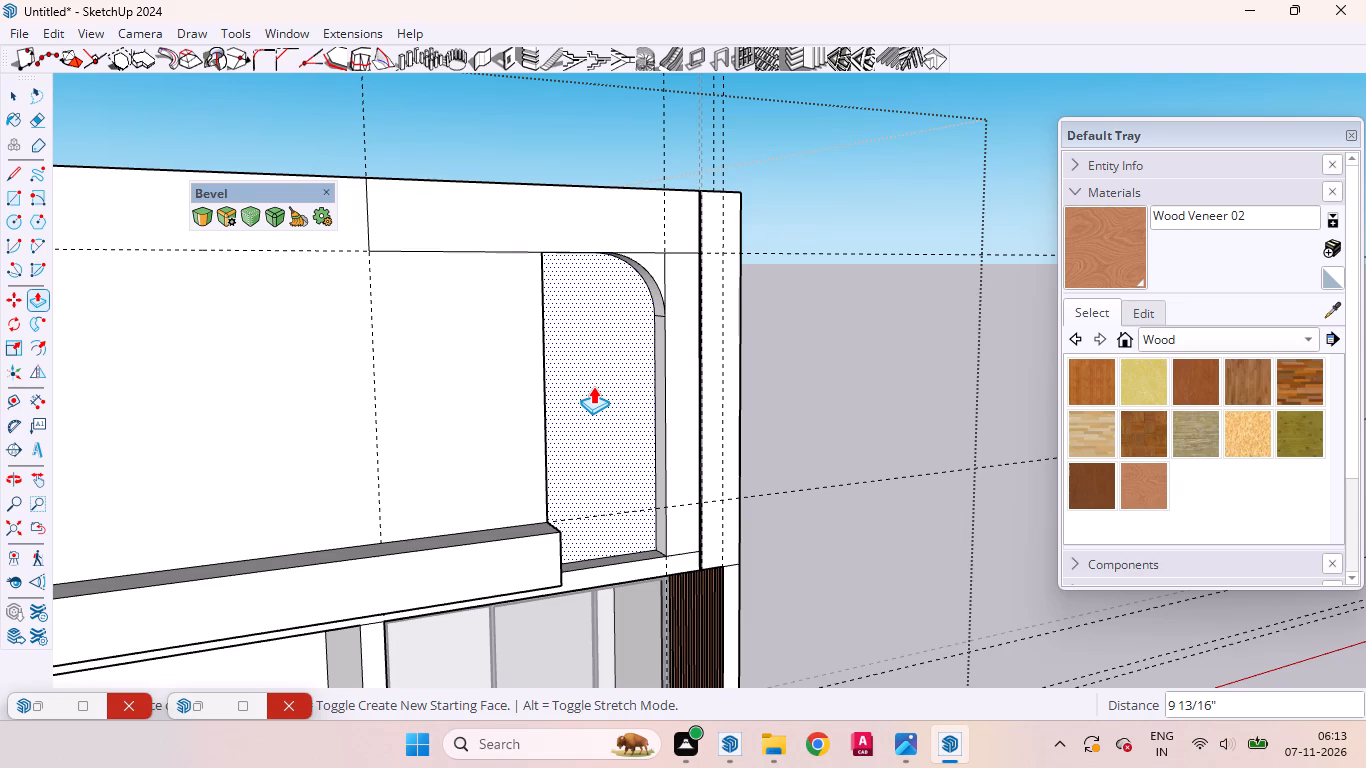
pyautogui.press('5')
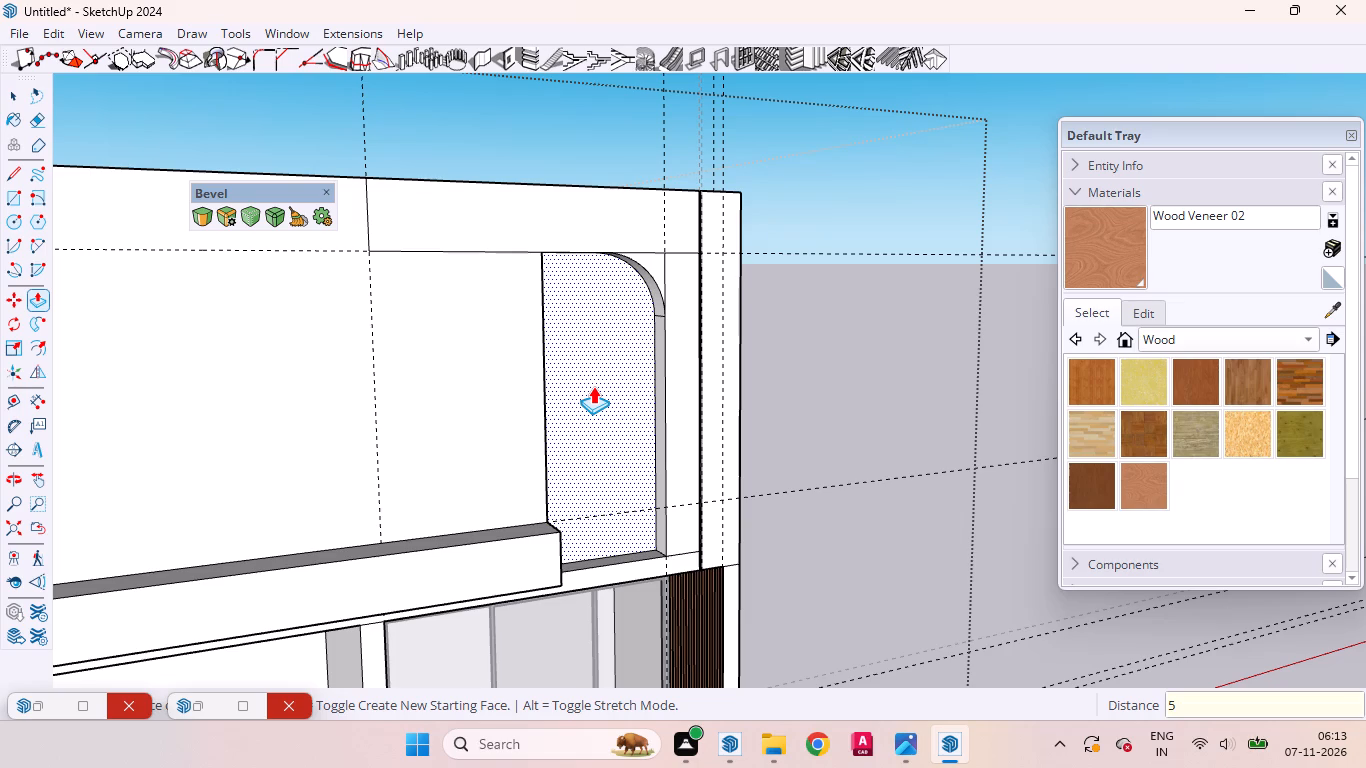
pyautogui.press('Return')
pyautogui.press('space')
# Create vertical louvres on the recessed rounded panel face: depth 3/8", thickness 1", spacing 1 3/16", angle 0, located at the front.
pyautogui.click(603, 386)
pyautogui.moveTo(608, 379); pyautogui.dragTo(480, 279, button='middle')
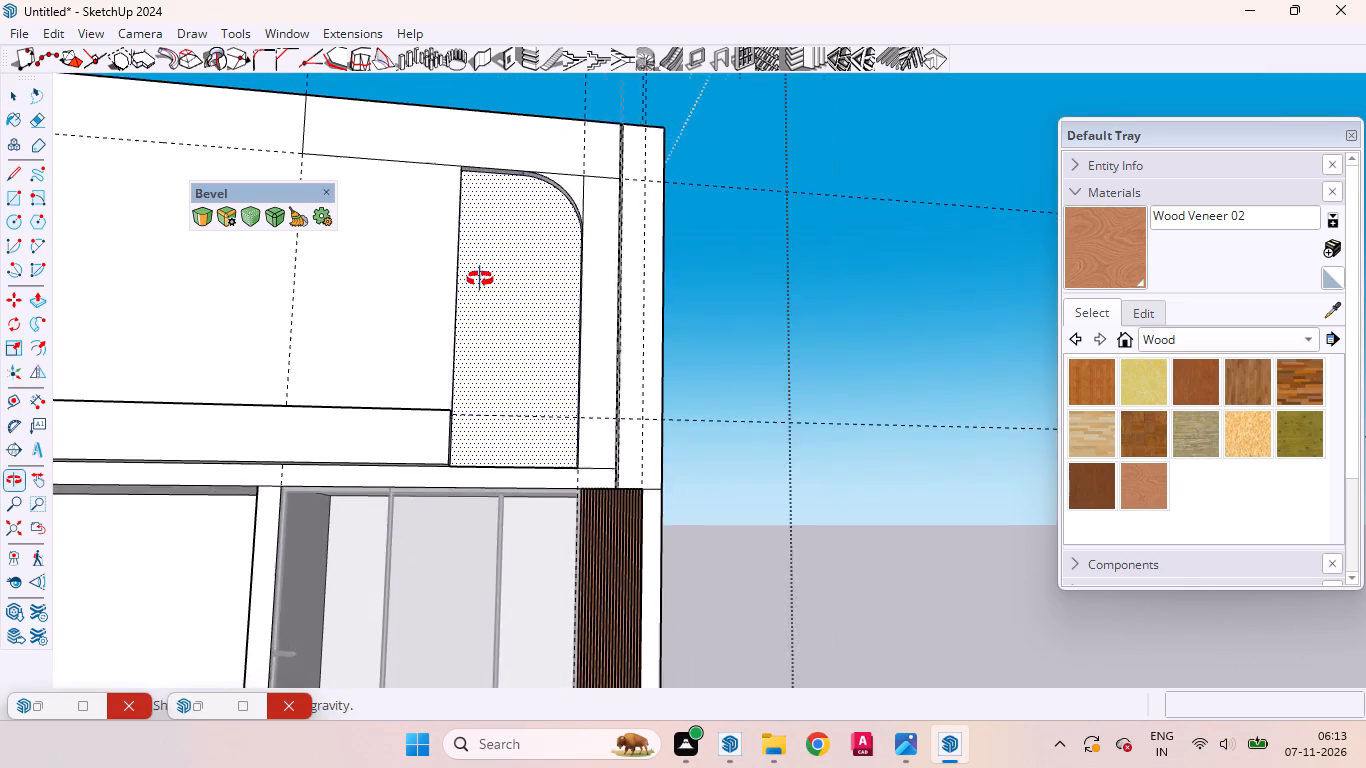
pyautogui.moveTo(480, 279); pyautogui.dragTo(482, 326, button='middle')
pyautogui.scroll(3, 366, 272)
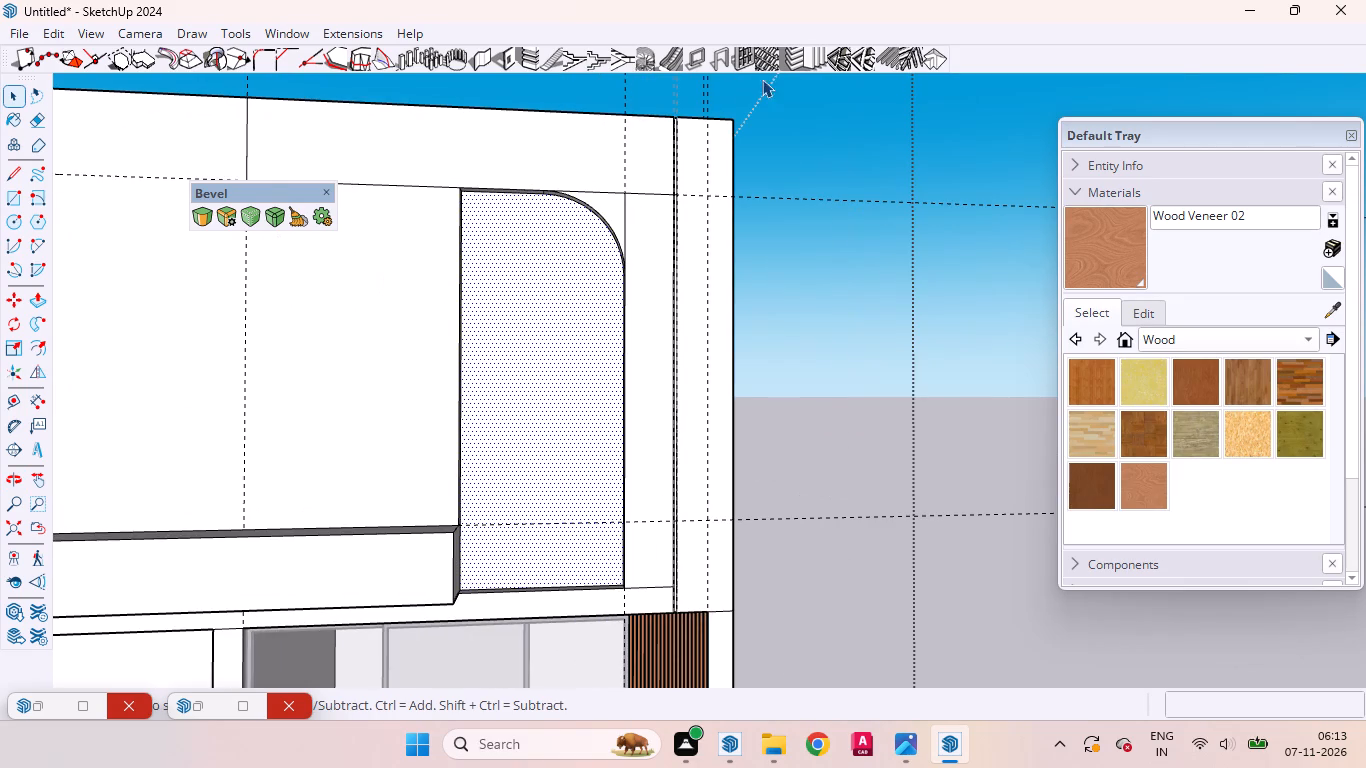
pyautogui.click(817, 54)
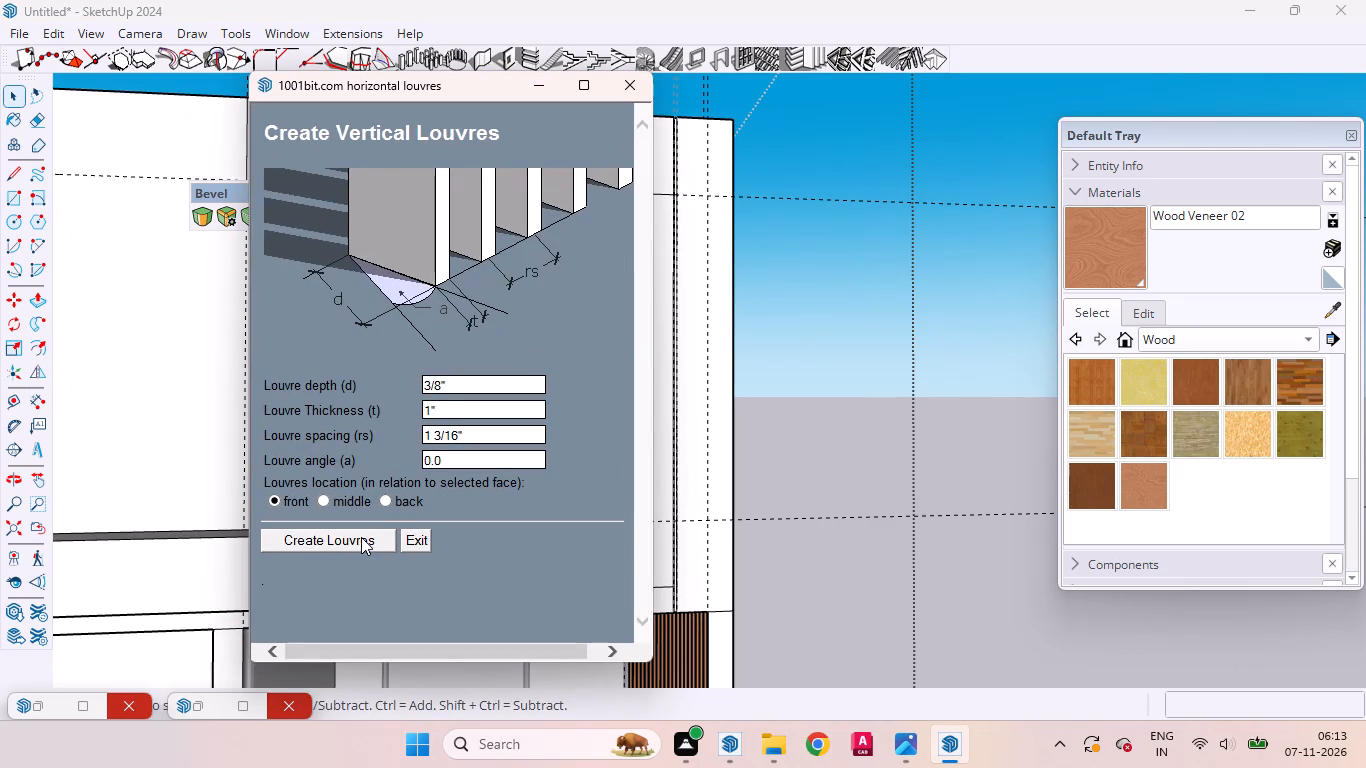
pyautogui.click(361, 537)
# Paint the louvres in the recessed rounded panel with Wood Veneer 02.
pyautogui.scroll(9, 567, 224)
pyautogui.moveTo(583, 243); pyautogui.dragTo(680, 240, button='middle')
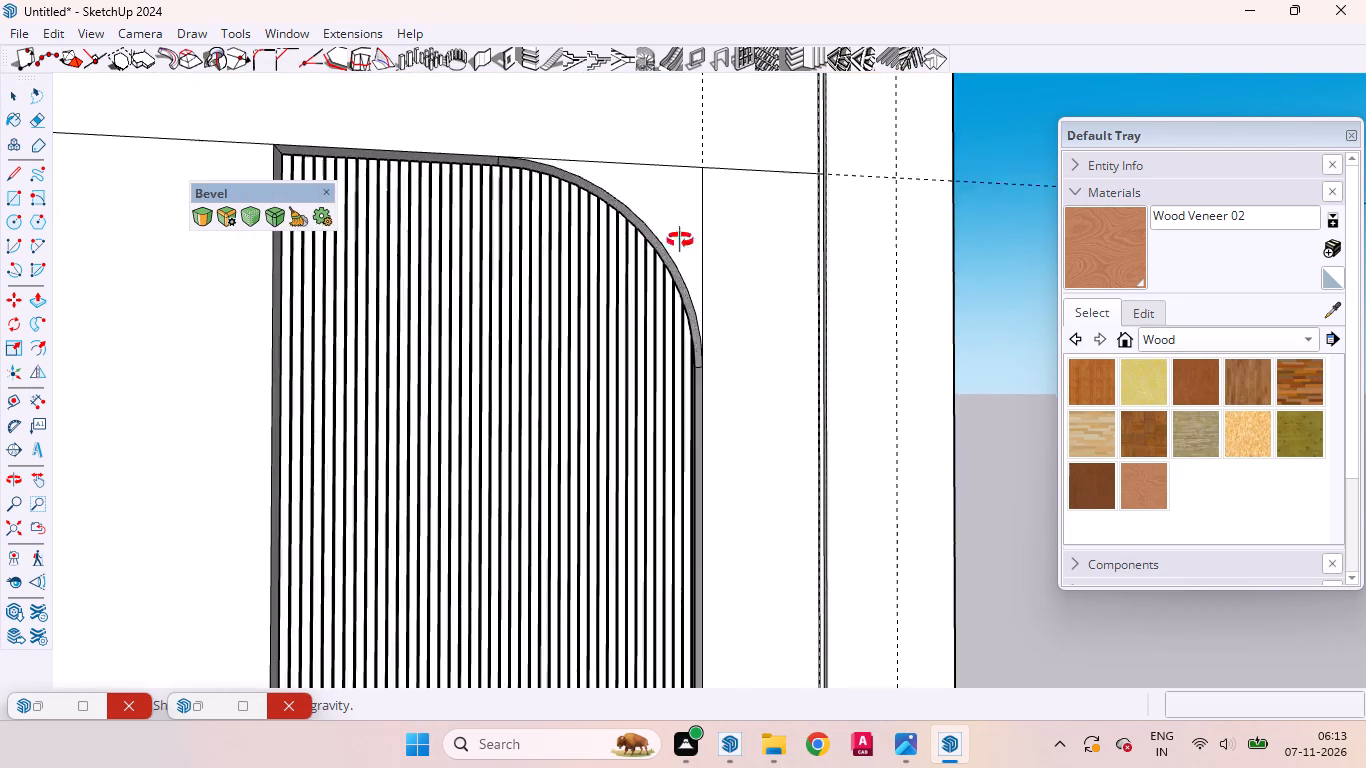
pyautogui.moveTo(680, 240); pyautogui.dragTo(520, 319, button='middle')
pyautogui.click(1110, 247)
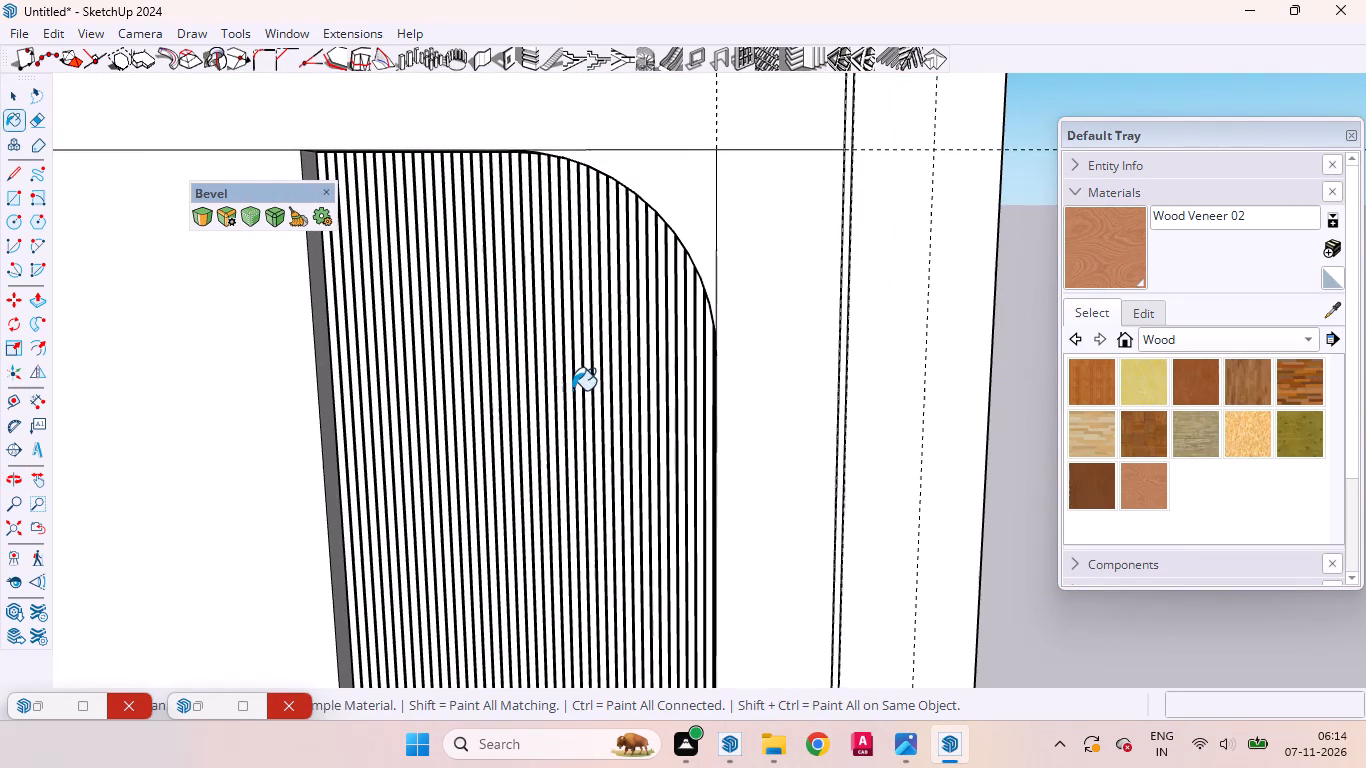
pyautogui.click(572, 390)
pyautogui.scroll(-17, 963, 280)
pyautogui.press('space')
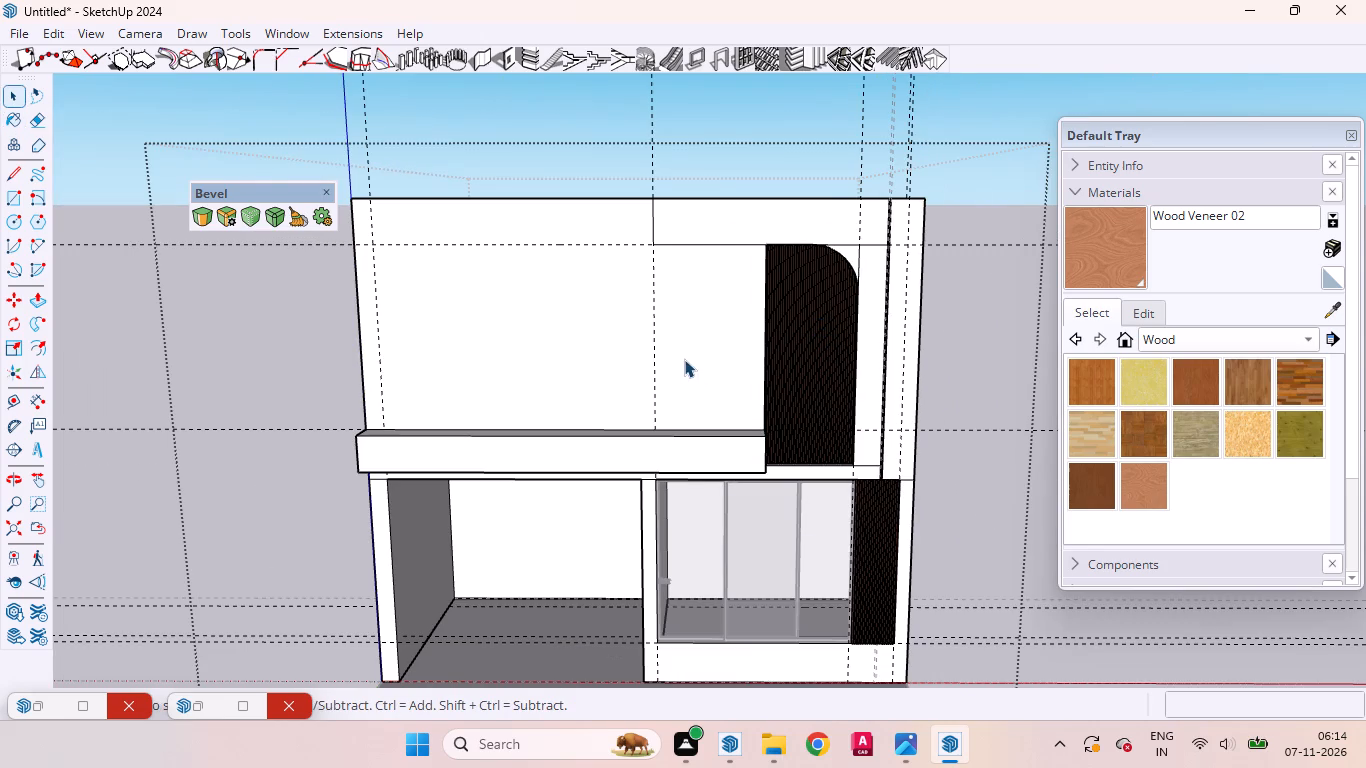
# Push/Pull the large upper-floor front wall face beside the louvred panel inward 5".
pyautogui.click(684, 359)
pyautogui.press('p')
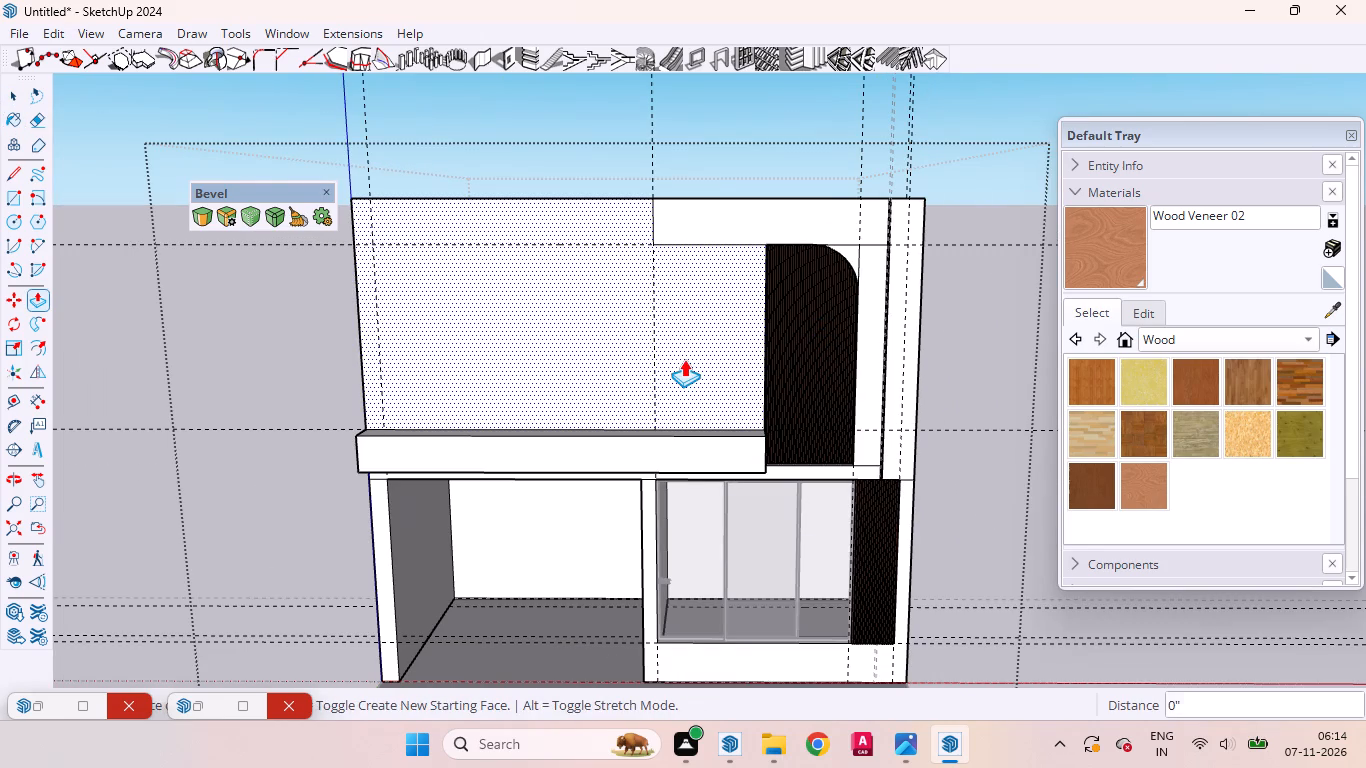
pyautogui.click(684, 359)
pyautogui.click(558, 546)
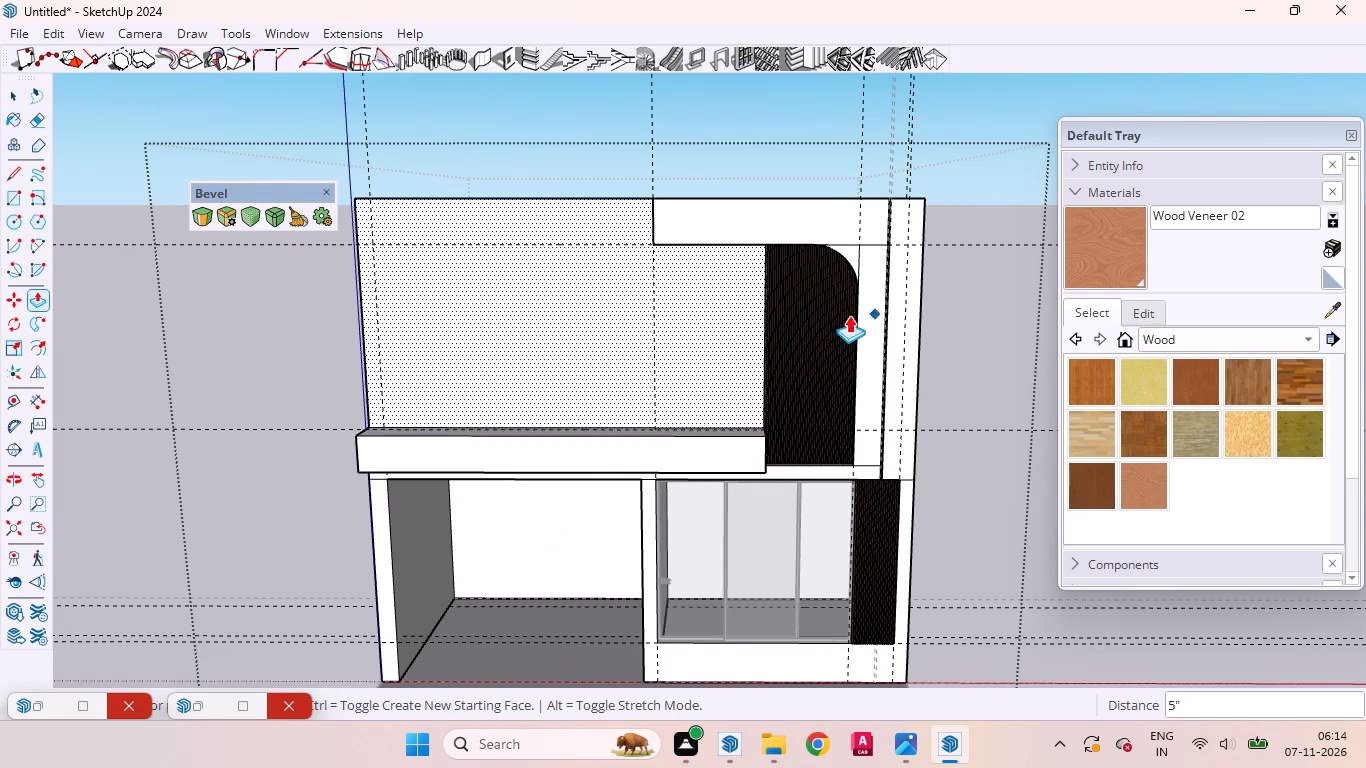
pyautogui.press('space')
# Remove the leftover vertical and horizontal edges around the outside of the louvred panel's rounded top corner.
pyautogui.scroll(8, 800, 264)
pyautogui.moveTo(859, 269); pyautogui.dragTo(734, 56, button='middle')
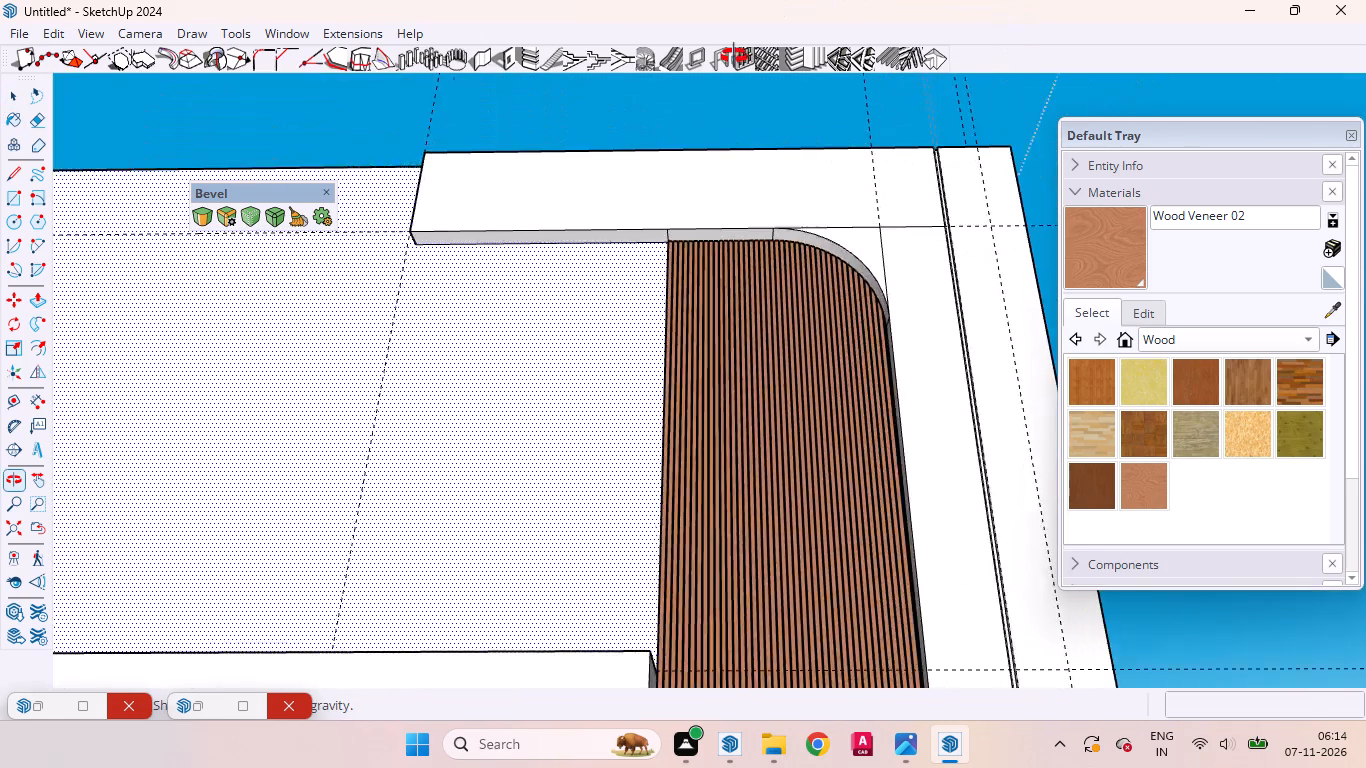
pyautogui.moveTo(734, 56); pyautogui.dragTo(690, 270, button='middle')
pyautogui.scroll(7, 796, 210)
pyautogui.click(884, 219)
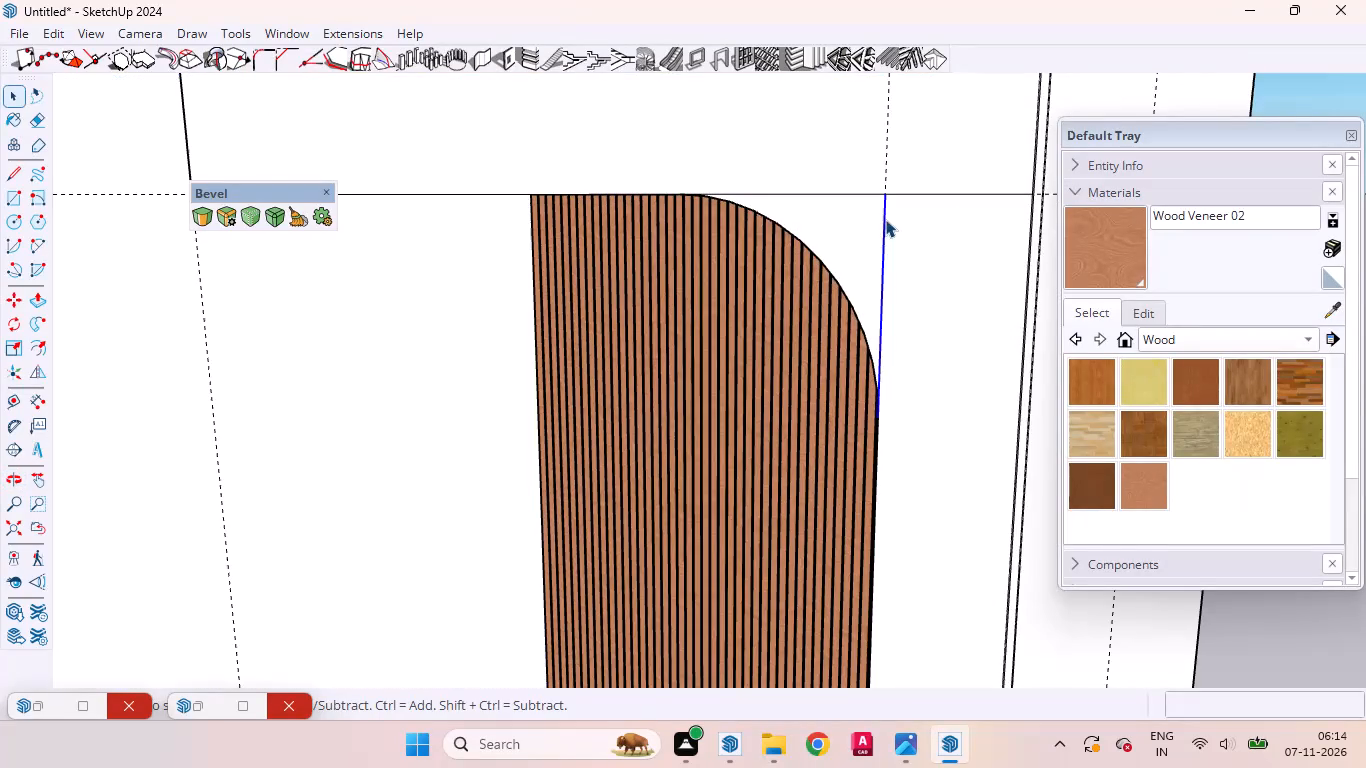
pyautogui.rightClick(885, 219)
pyautogui.click(925, 259)
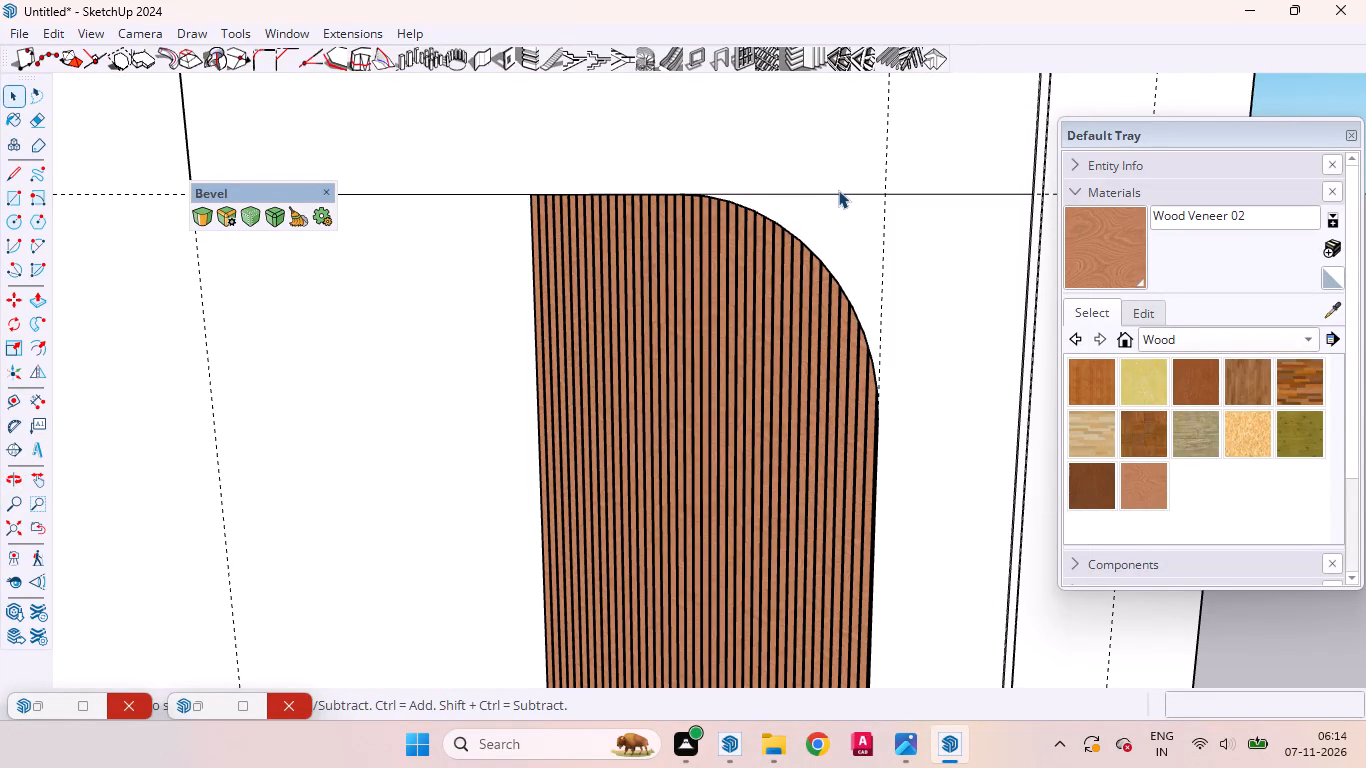
pyautogui.click(839, 196)
pyautogui.rightClick(839, 196)
pyautogui.click(908, 240)
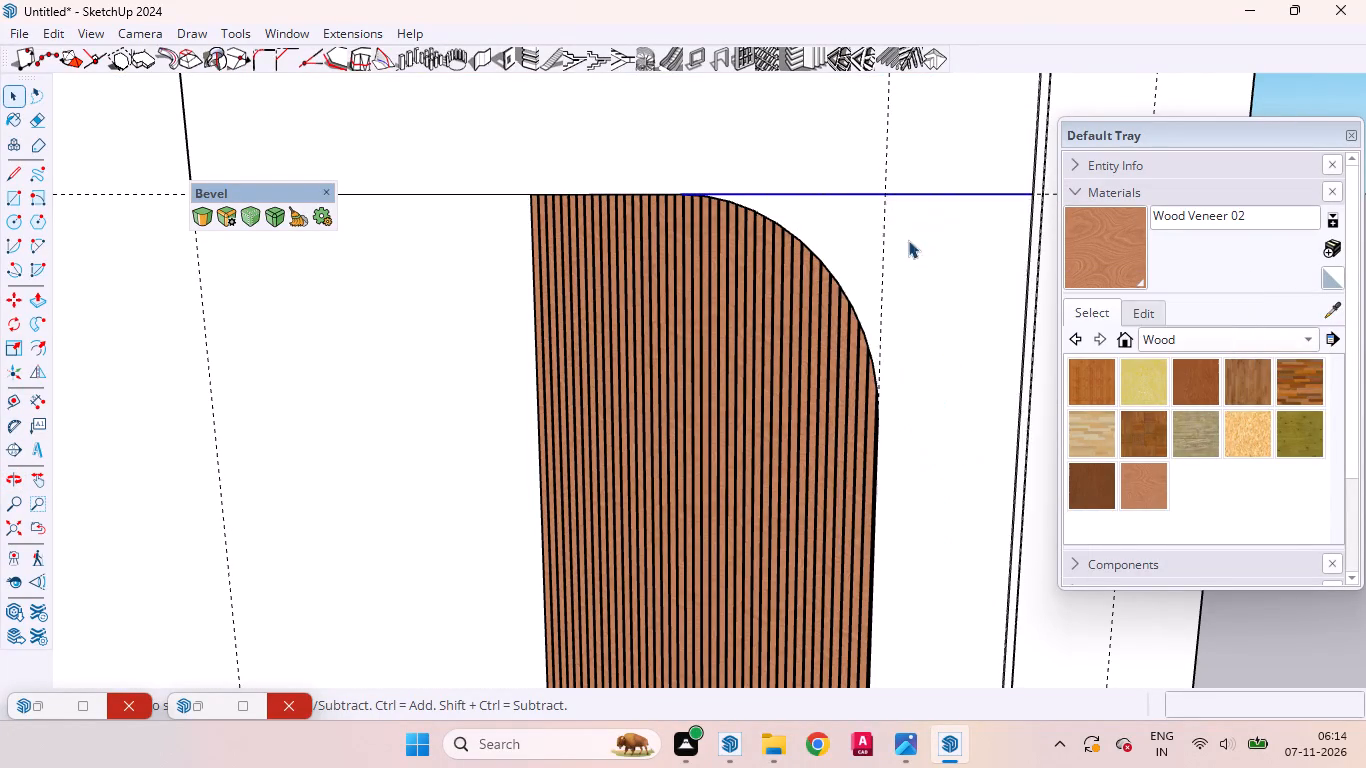
# Push/Pull the large upper-floor front wall face inward a further 9' 7", aligned with the ground-floor opening's back wall, for the terrace.
pyautogui.scroll(-15, 910, 299)
pyautogui.moveTo(841, 298); pyautogui.dragTo(1043, 309, button='middle')
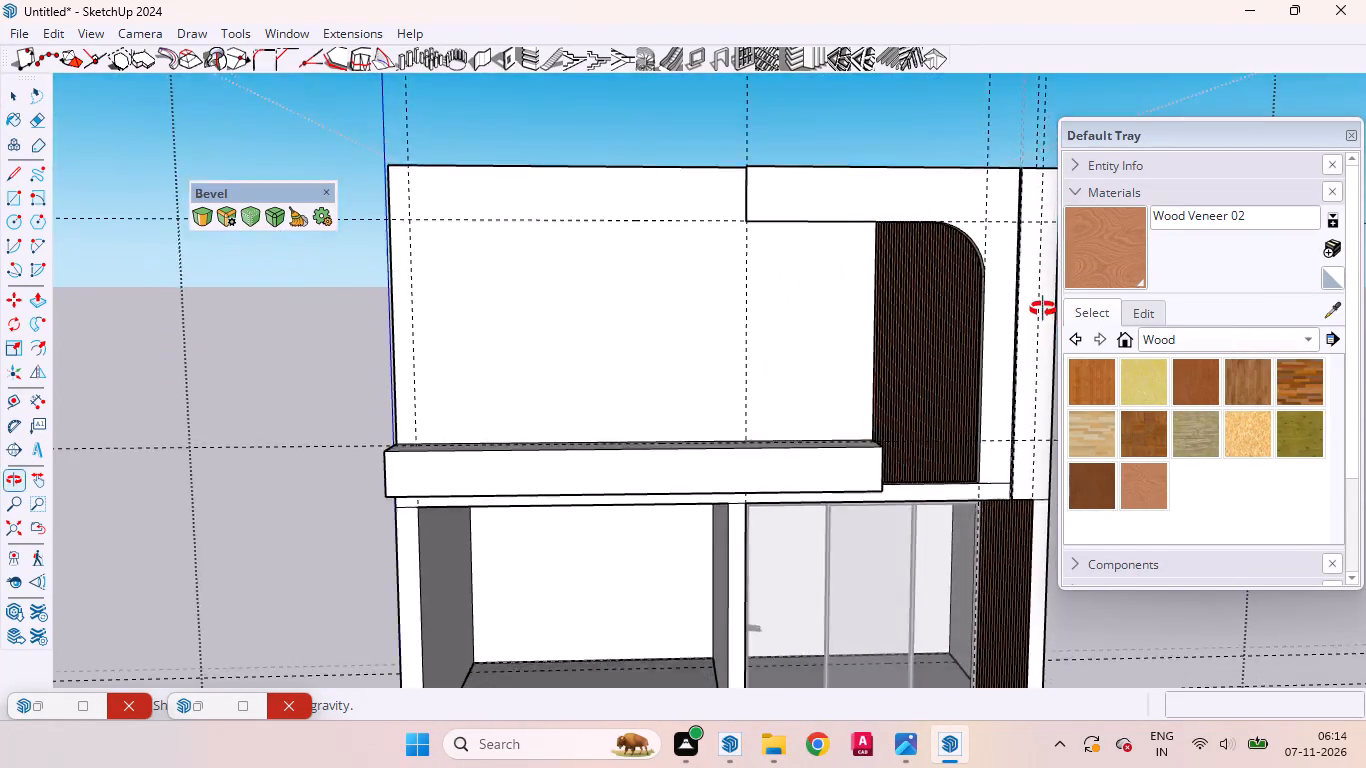
pyautogui.moveTo(1043, 309); pyautogui.dragTo(1244, 336, button='middle')
pyautogui.middleClick(1245, 336)
pyautogui.scroll(-5, 742, 327)
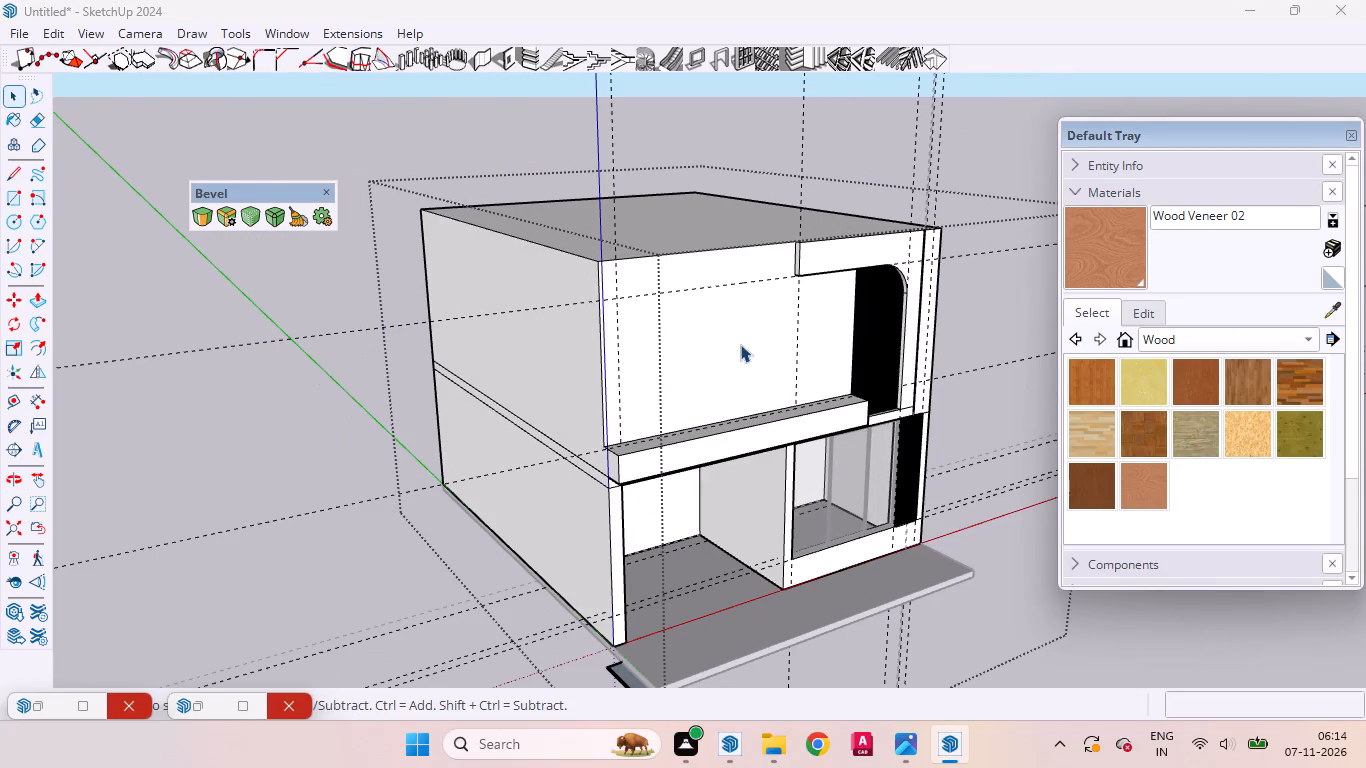
pyautogui.click(737, 351)
pyautogui.press('p')
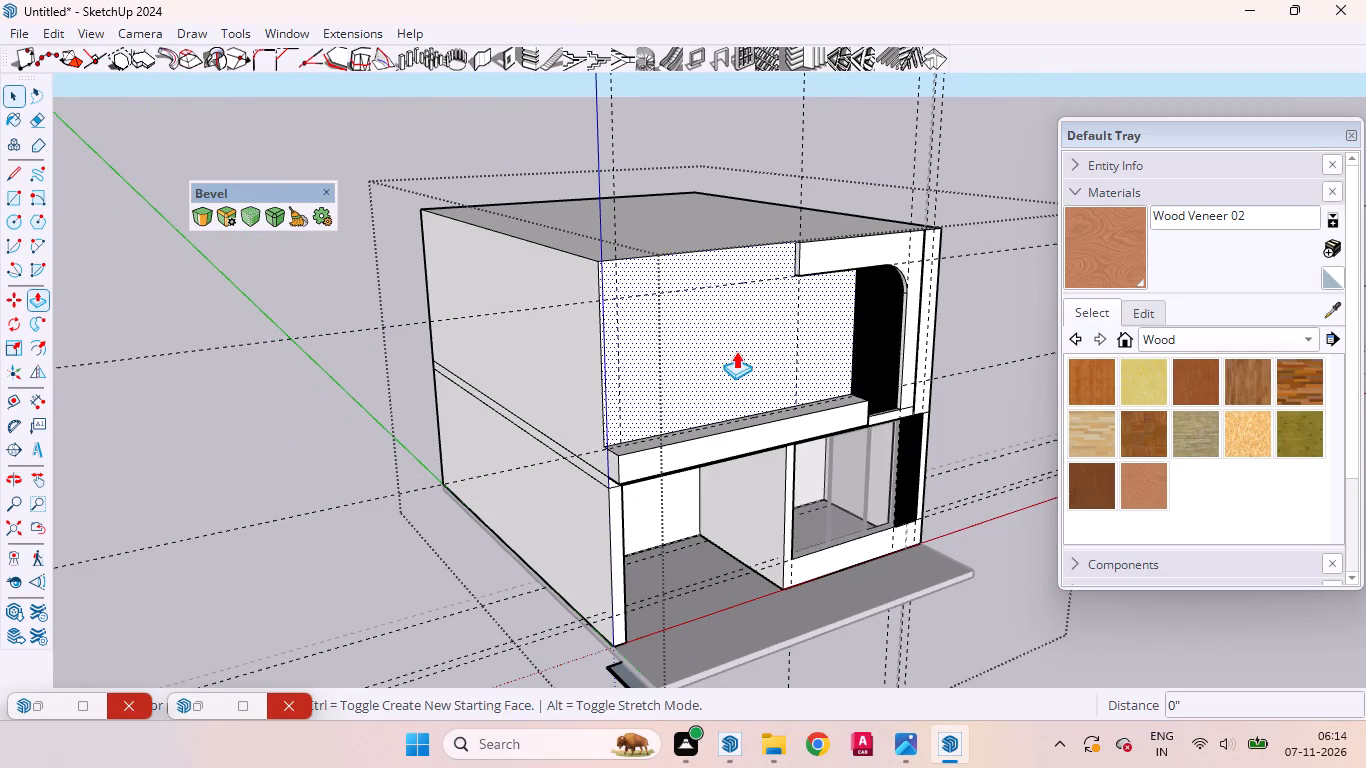
pyautogui.click(736, 350)
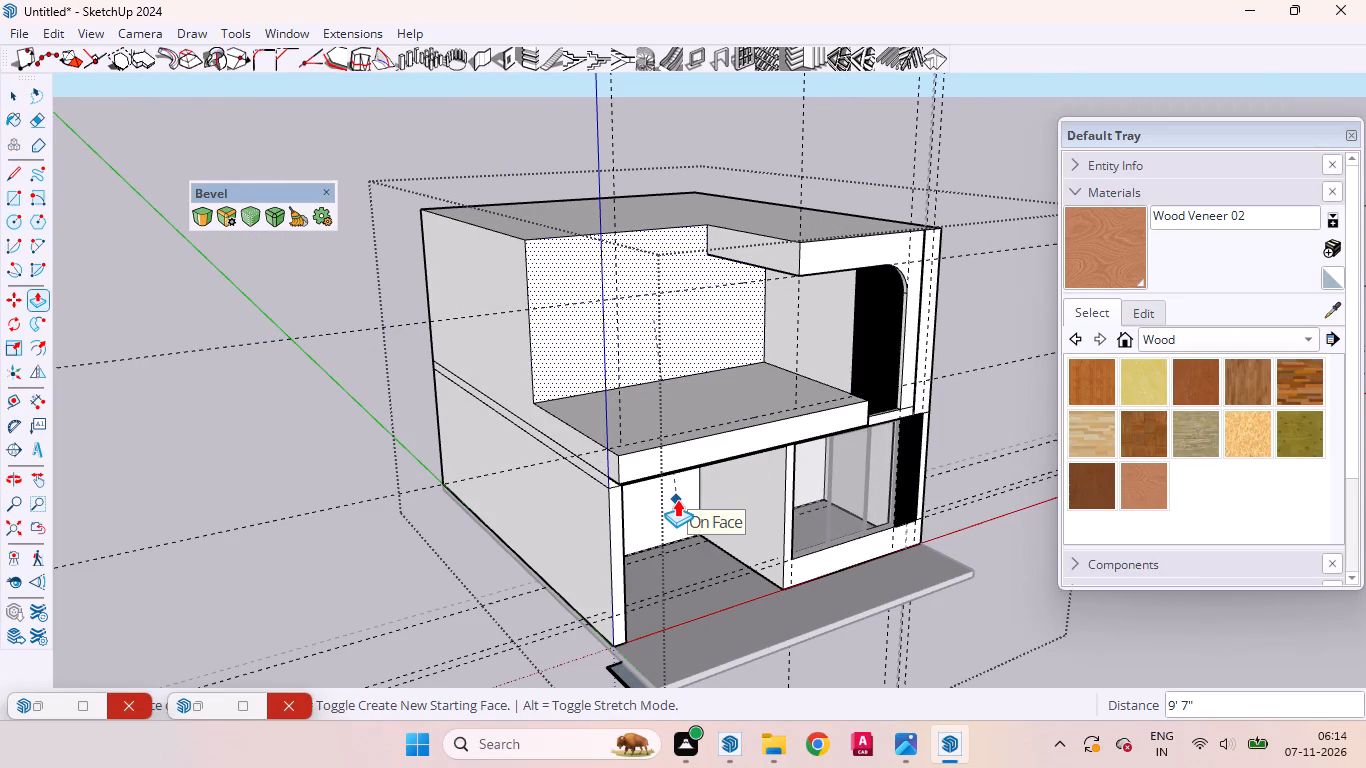
pyautogui.click(677, 499)
pyautogui.press('space')
# Examine the recessed terrace, the overhanging top band and the inset louvred panel from several angles.
pyautogui.scroll(-3, 835, 194)
pyautogui.moveTo(846, 291); pyautogui.dragTo(619, 246, button='middle')
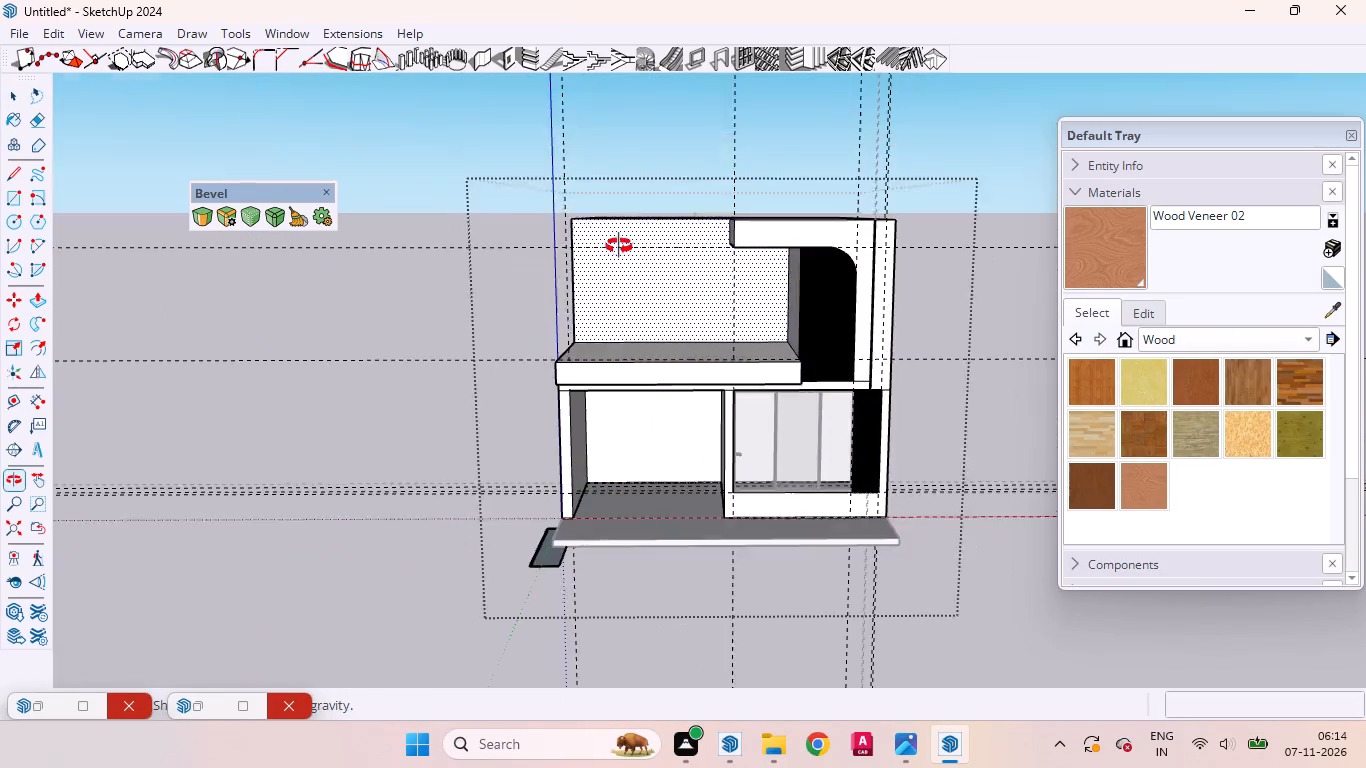
pyautogui.moveTo(619, 246); pyautogui.dragTo(618, 246, button='middle')
pyautogui.scroll(6, 702, 240)
pyautogui.scroll(-2, 904, 297)
pyautogui.scroll(3, 904, 297)
pyautogui.moveTo(758, 330); pyautogui.dragTo(713, 290, button='middle')
pyautogui.scroll(1, 714, 290)
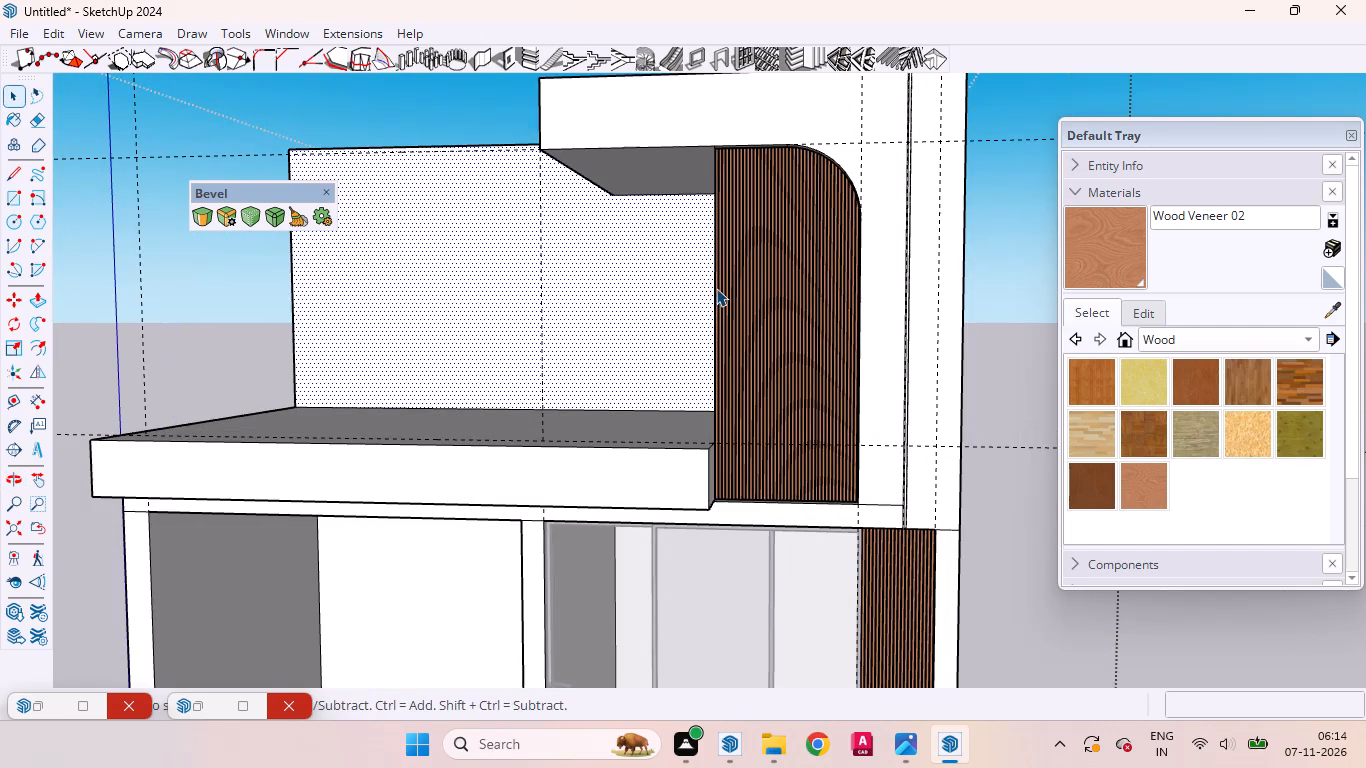
pyautogui.scroll(-2, 716, 288)
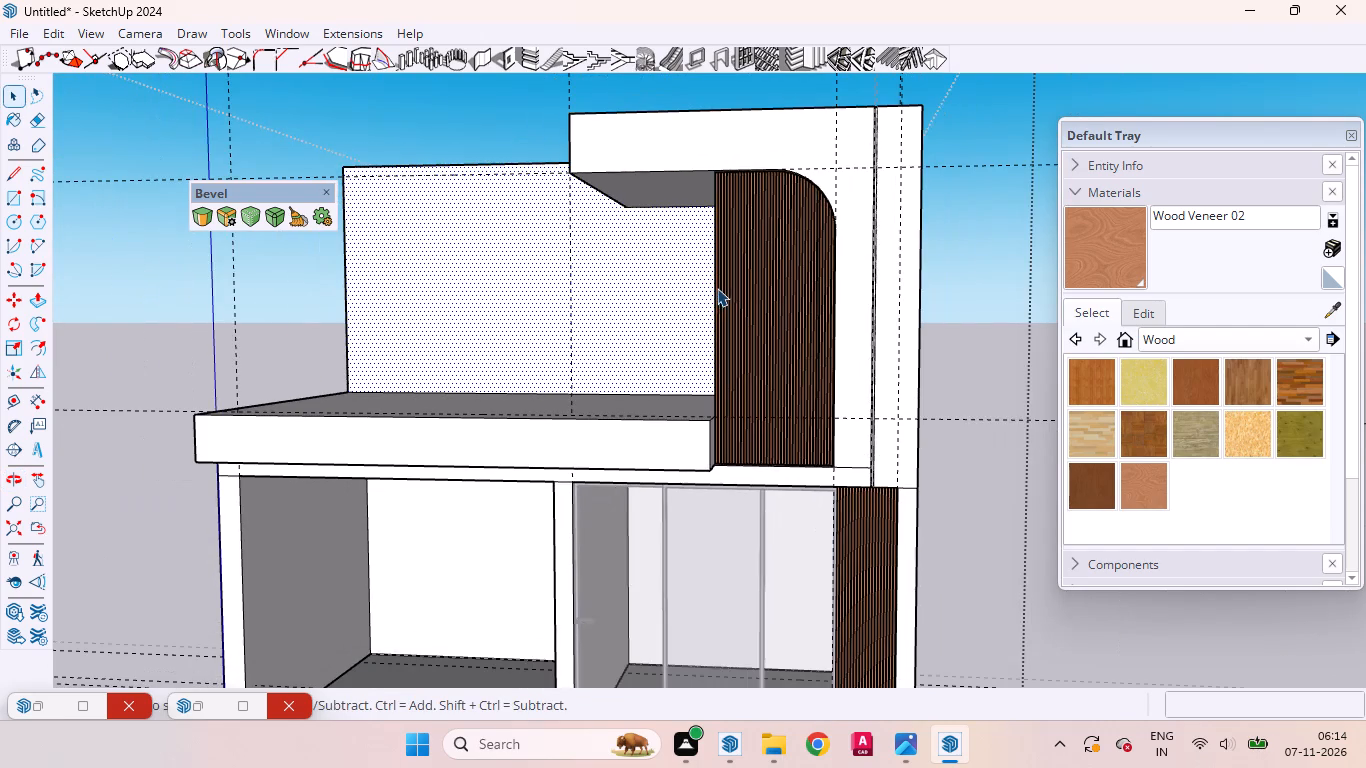
pyautogui.scroll(-2, 717, 288)
pyautogui.moveTo(722, 384); pyautogui.dragTo(518, 448, button='middle')
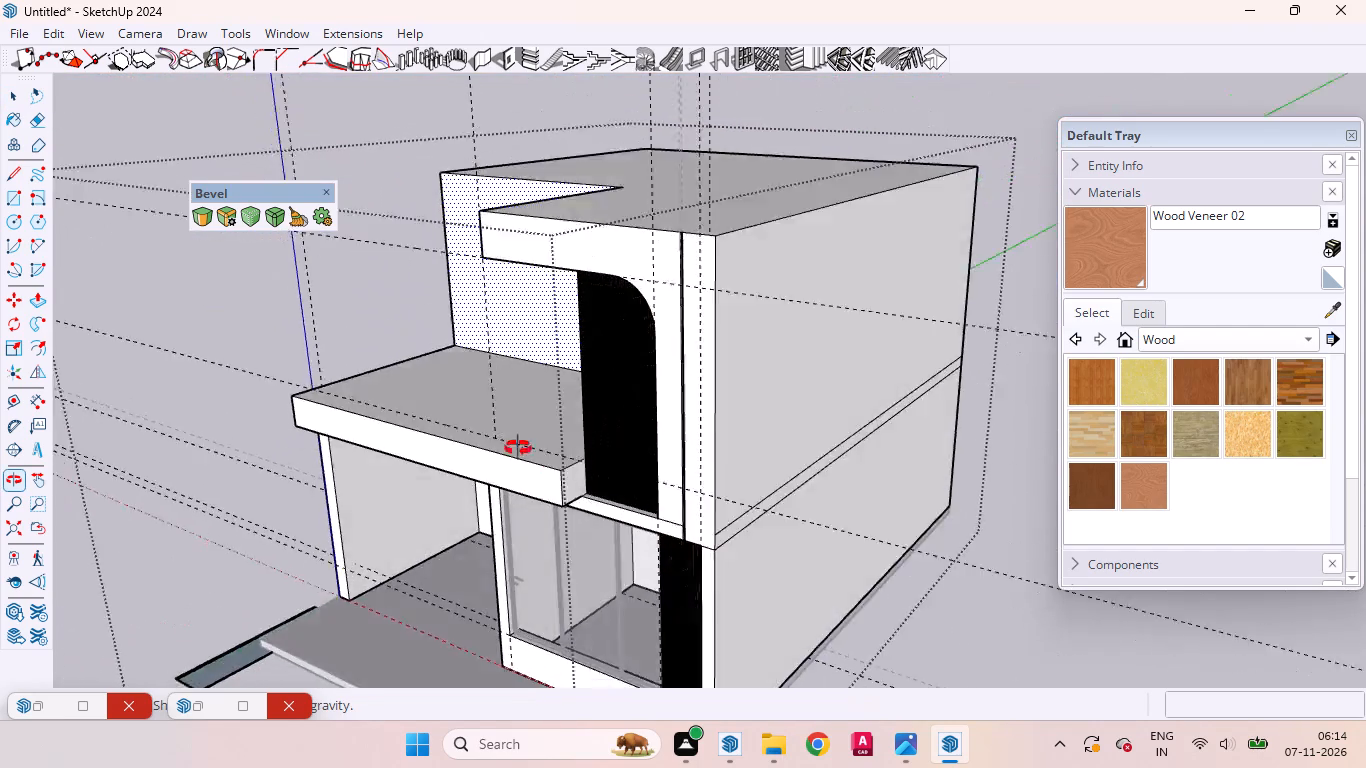
pyautogui.moveTo(518, 448); pyautogui.dragTo(769, 408, button='middle')
pyautogui.scroll(-3, 769, 407)
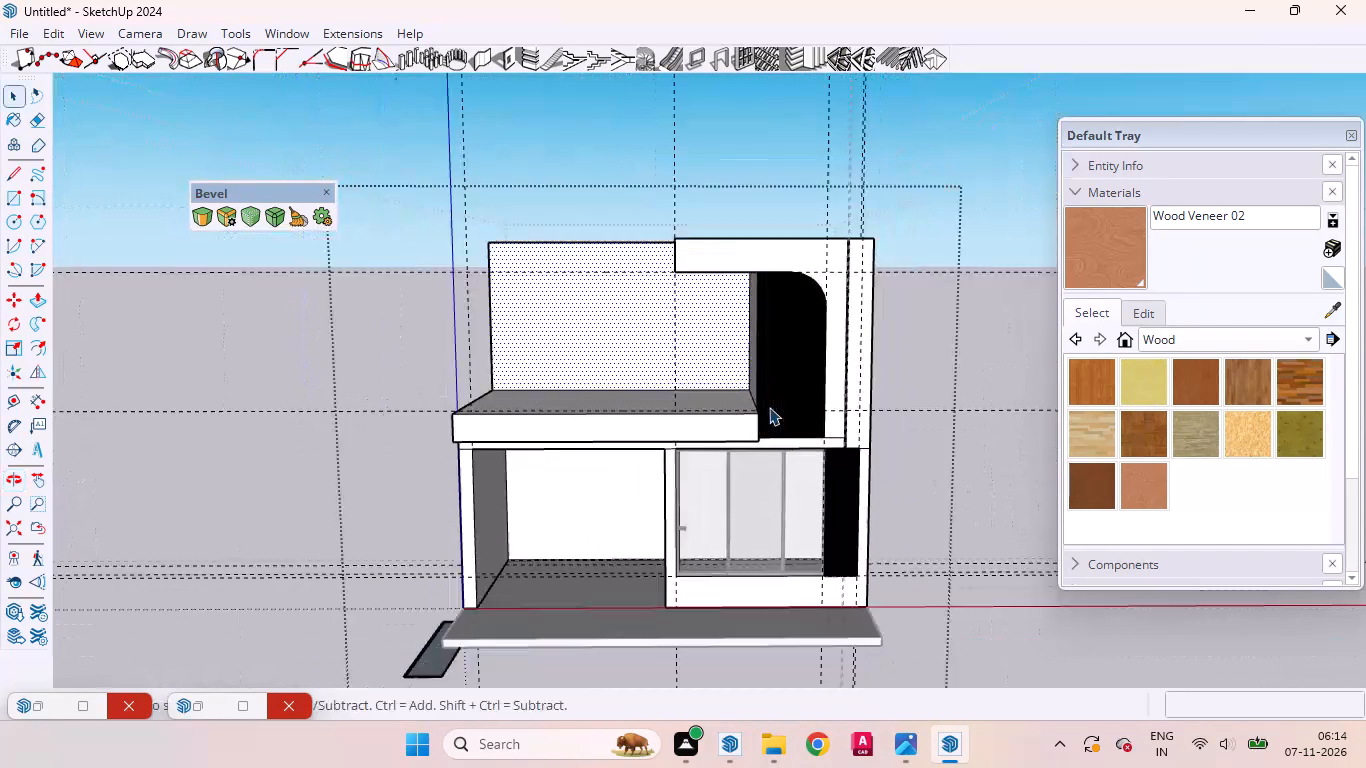
pyautogui.scroll(-5, 769, 407)
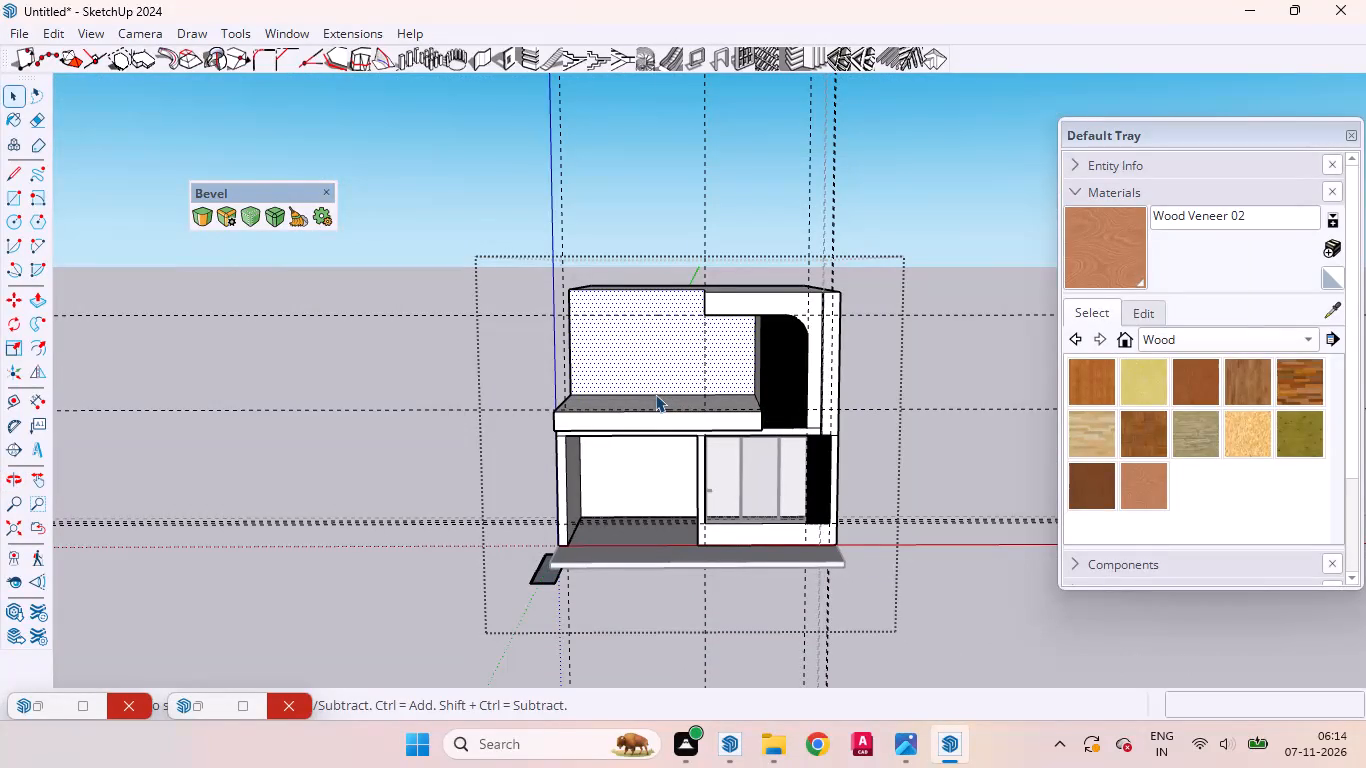
pyautogui.scroll(8, 494, 370)
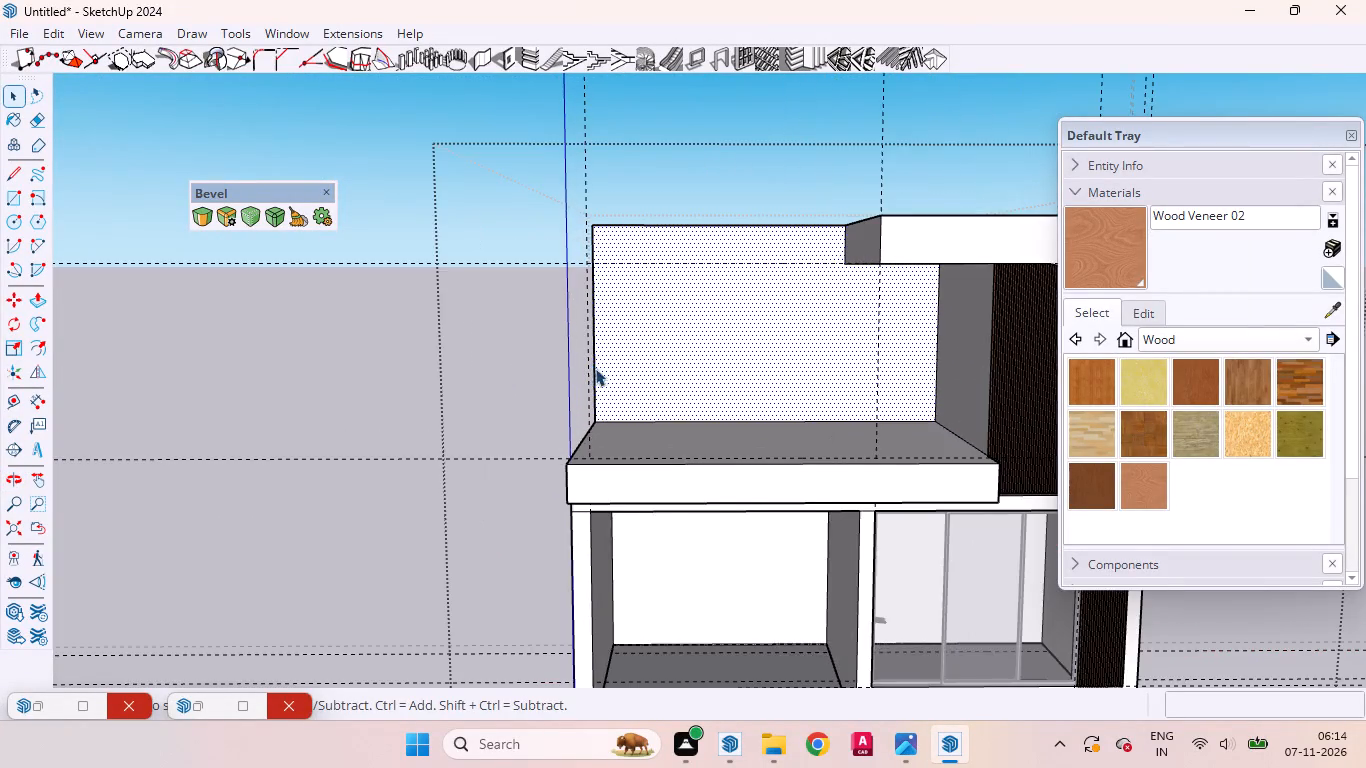
# Place a vertical guide on the terrace's back wall, 12" in from its outer edge opposite the louvred panel.
pyautogui.moveTo(600, 368); pyautogui.dragTo(622, 349, button='middle')
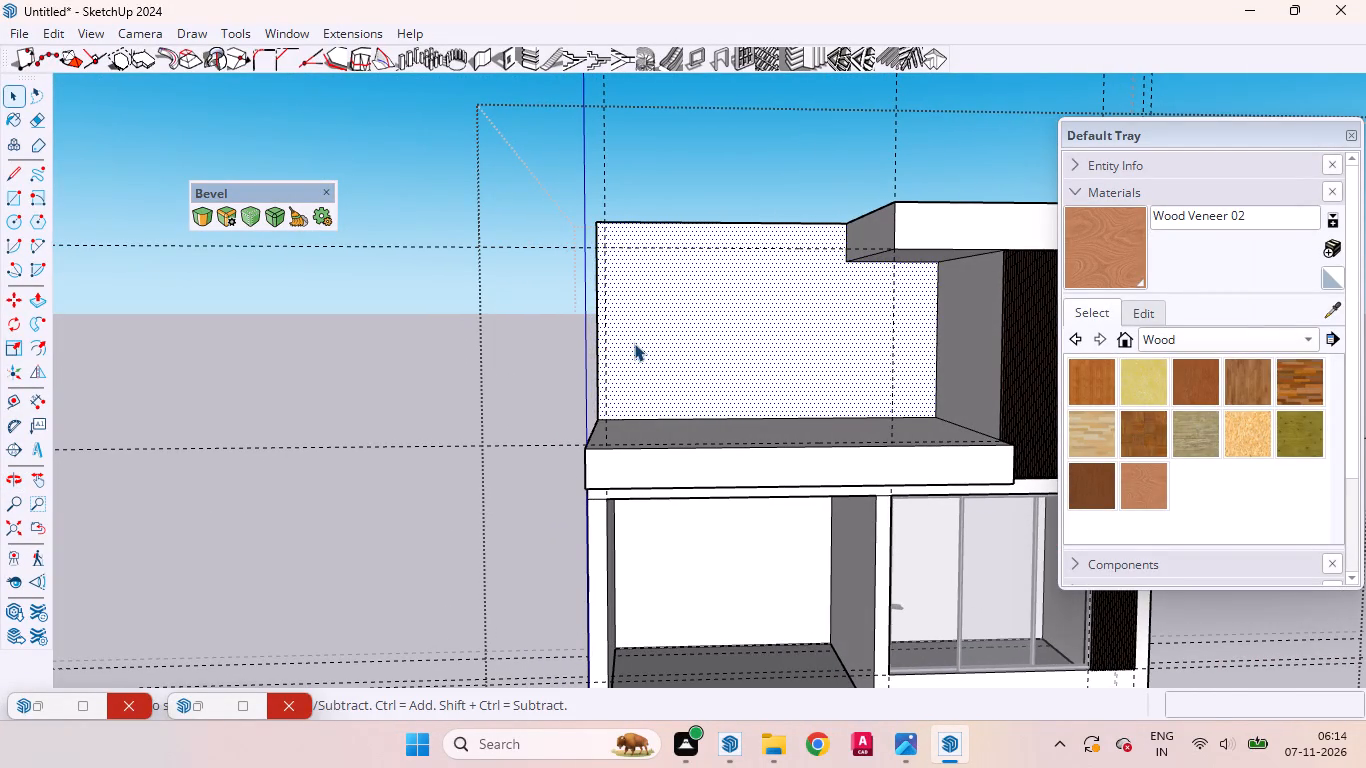
pyautogui.press('t')
pyautogui.scroll(3, 629, 329)
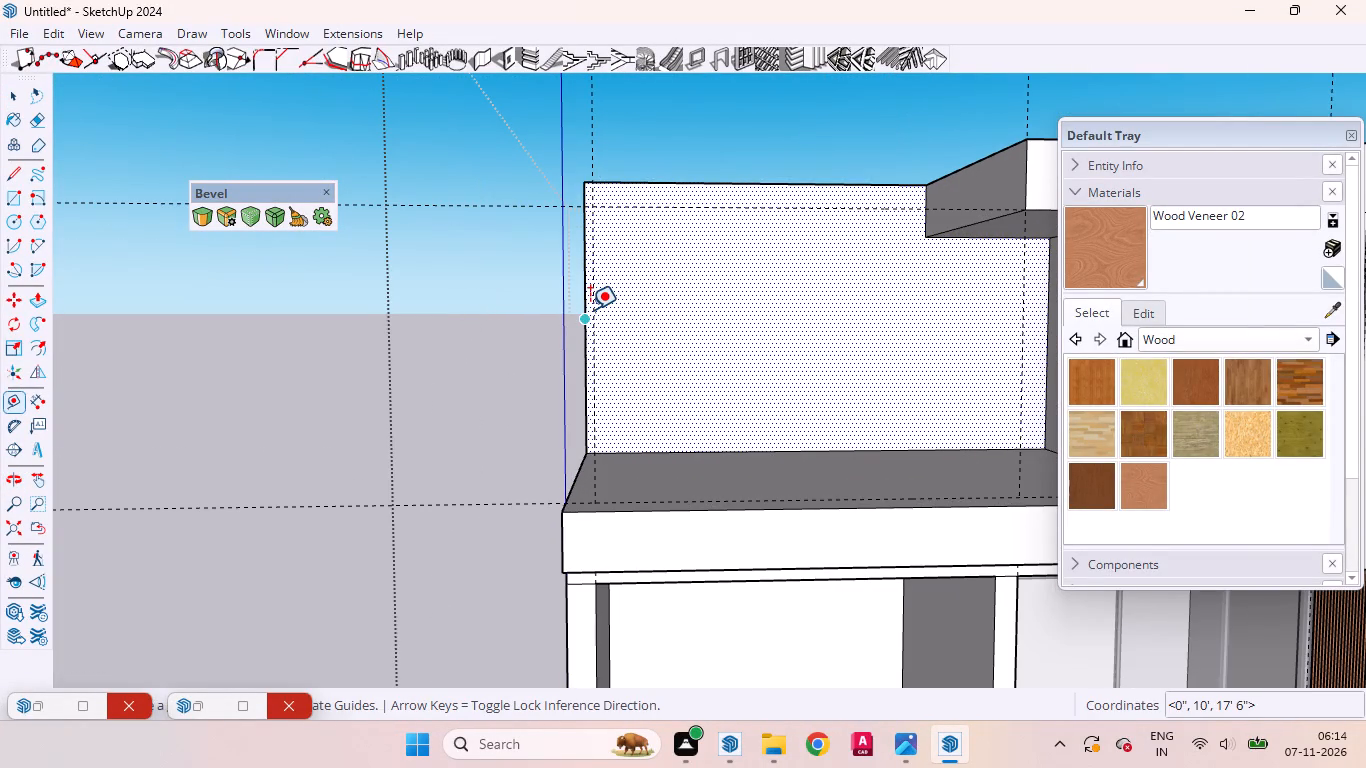
pyautogui.click(590, 309)
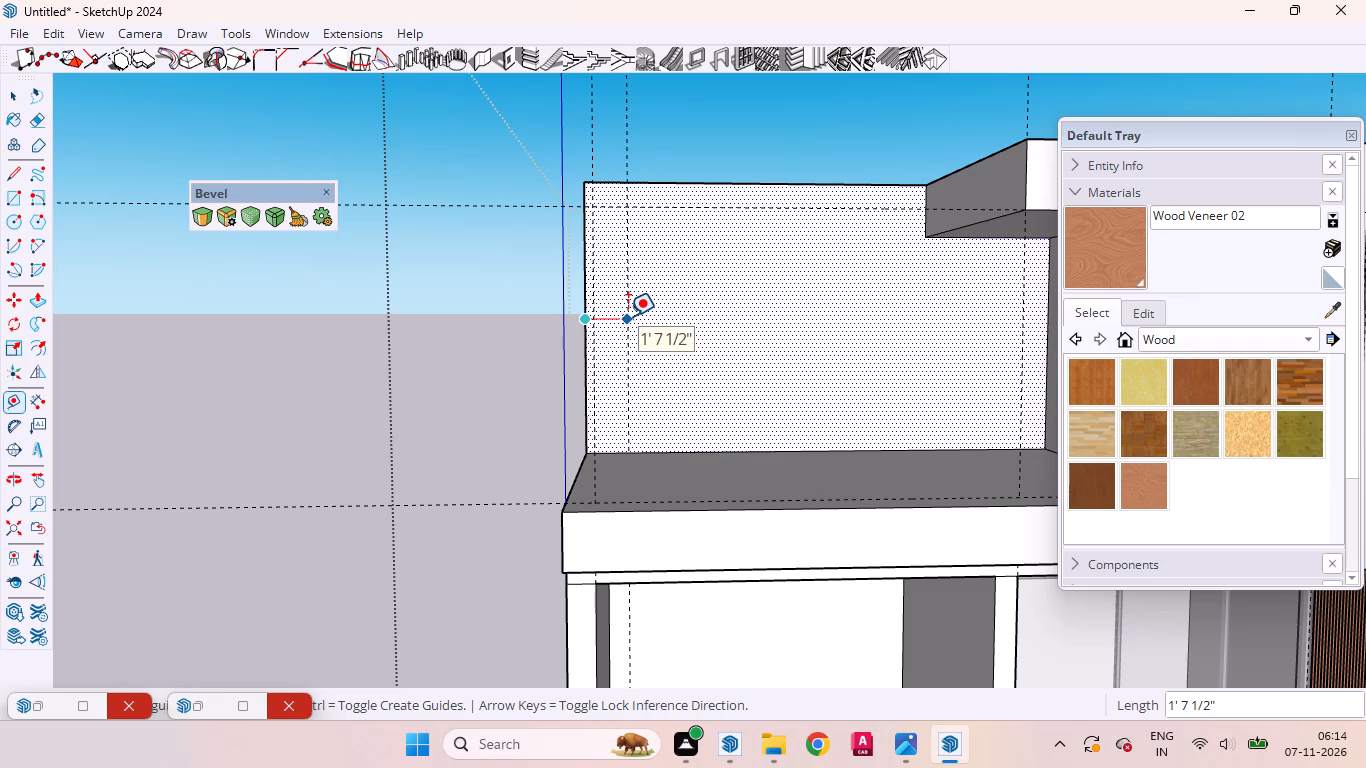
pyautogui.write('12')
pyautogui.press('Return')
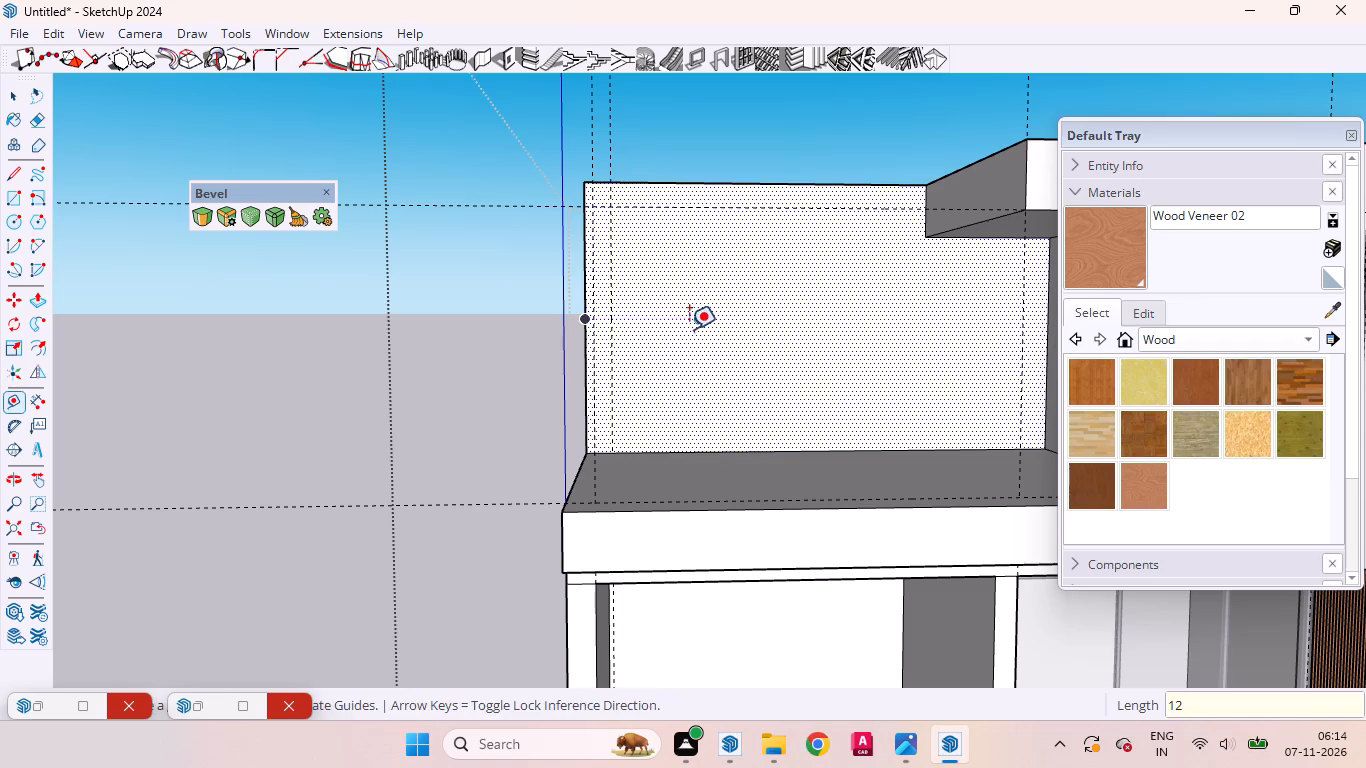
pyautogui.press('space')
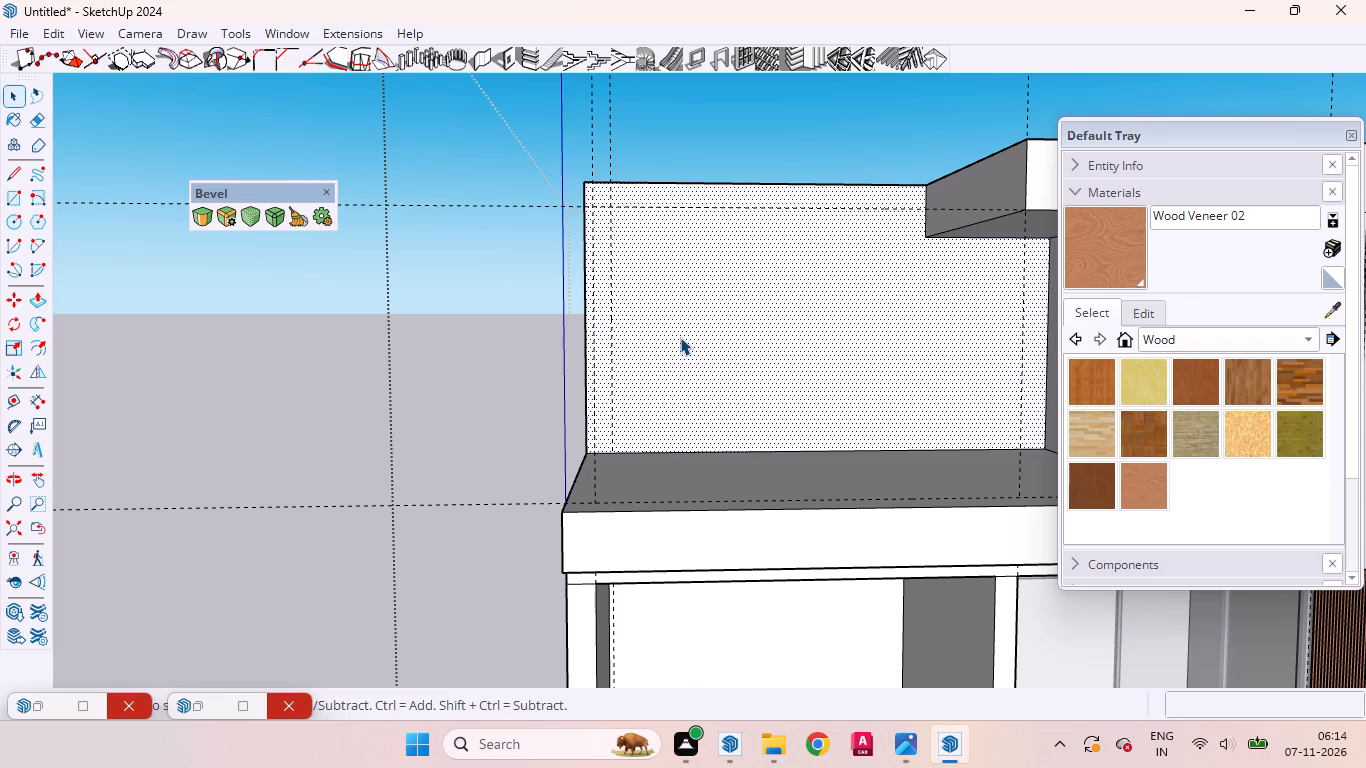
# Draw a 1' by 10' 4" full-height rectangle on the terrace's back wall between the guide and the outer edge.
pyautogui.press('r')
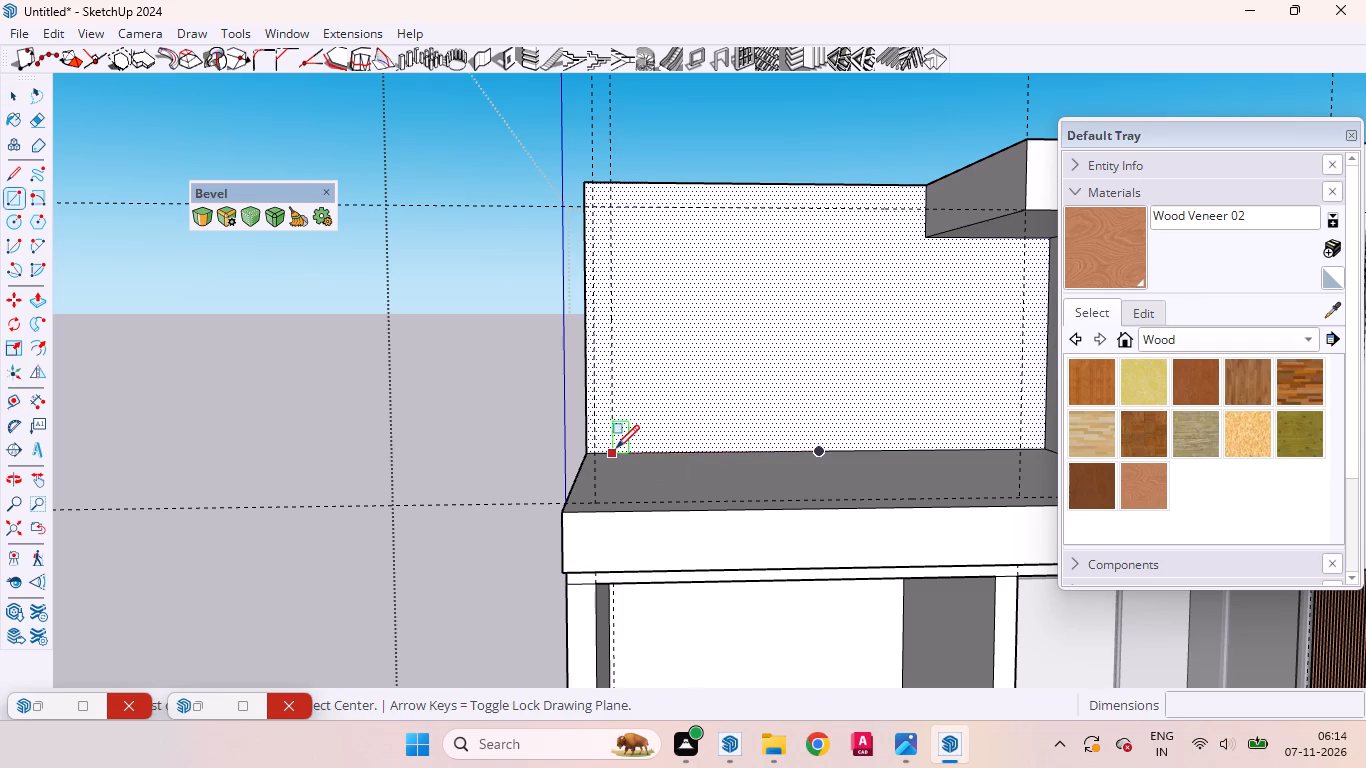
pyautogui.click(612, 449)
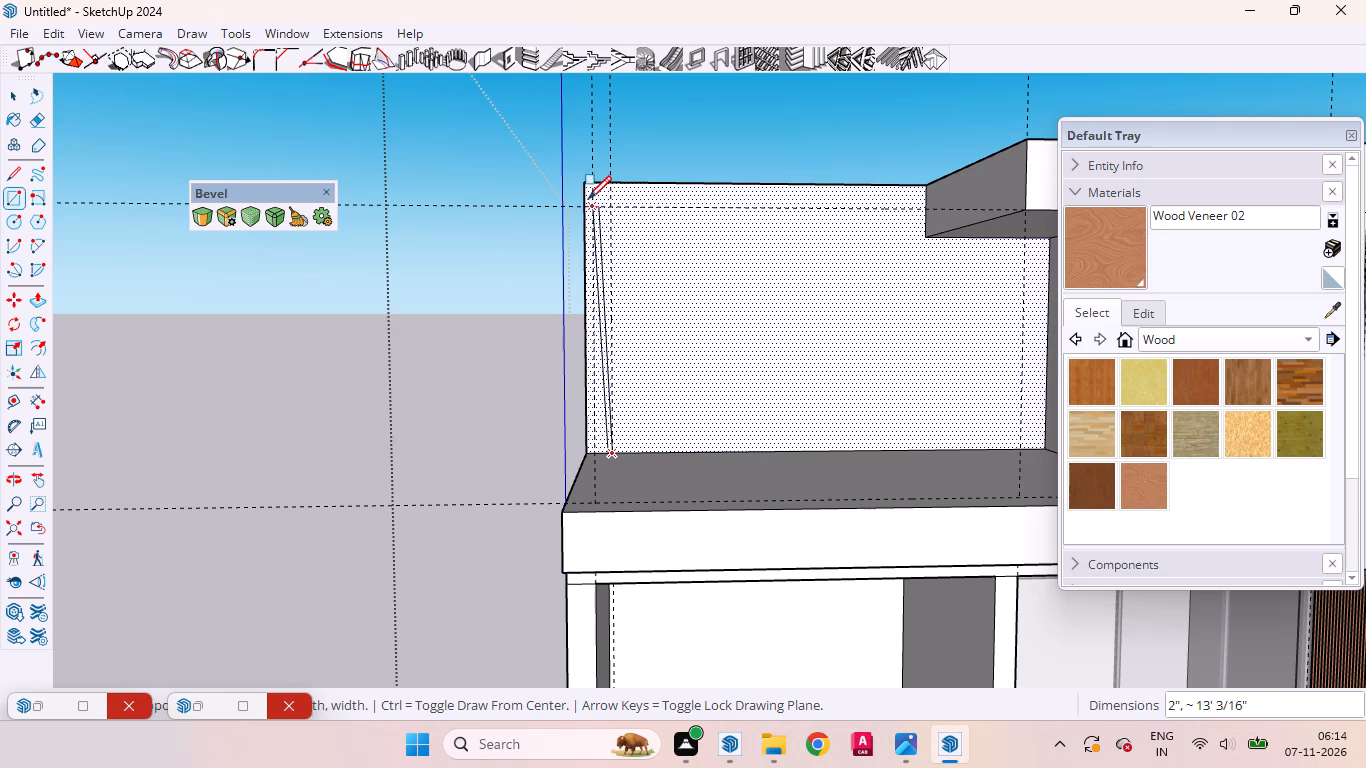
pyautogui.click(580, 180)
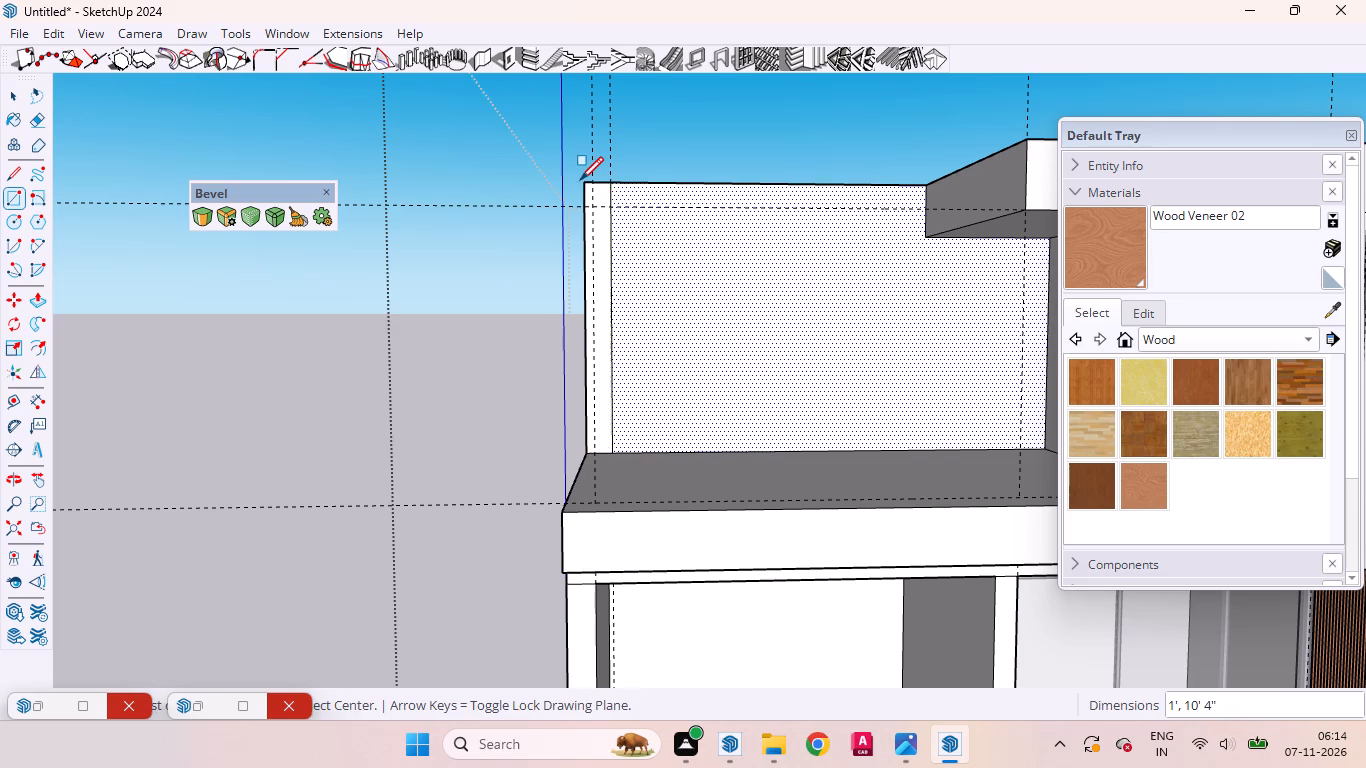
pyautogui.press('space')
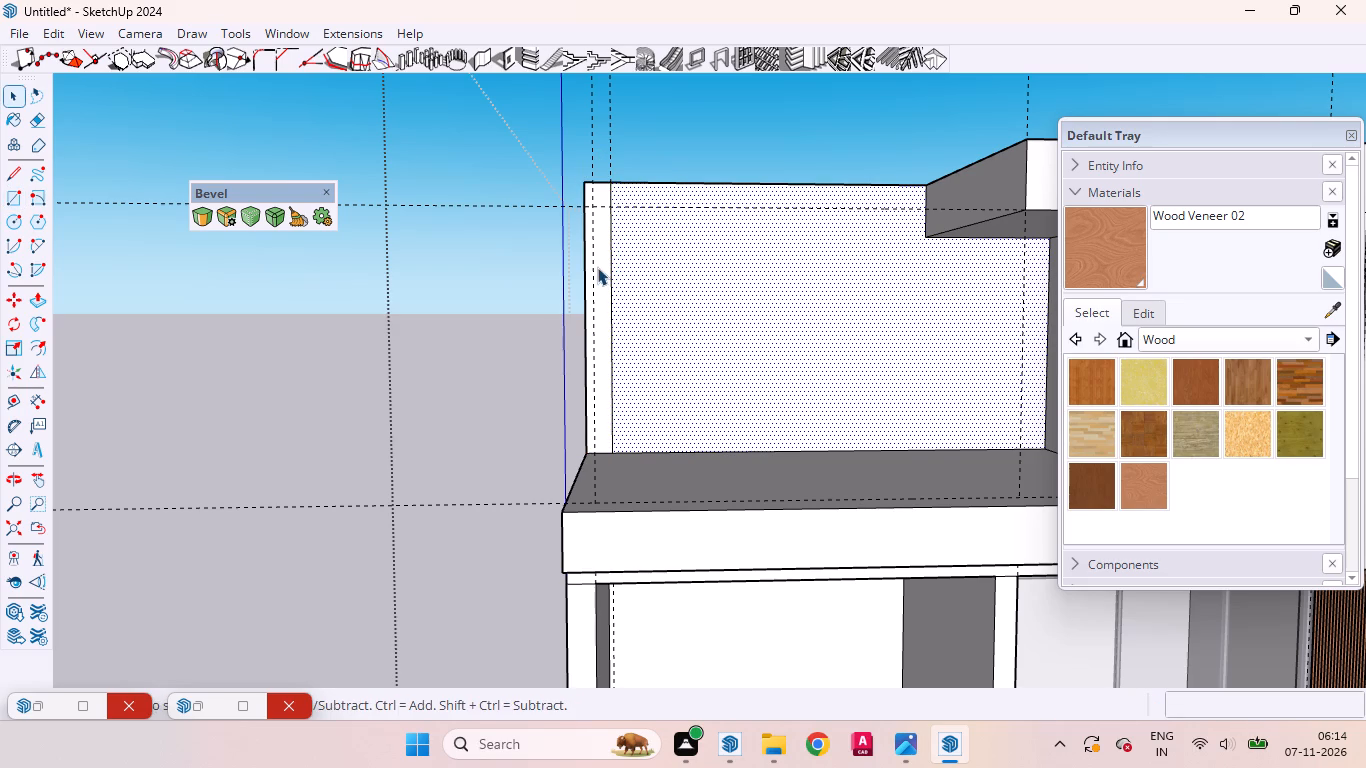
# Push/Pull the narrow vertical strip forward about 6' 5" to form a side wall along the terrace.
pyautogui.click(602, 276)
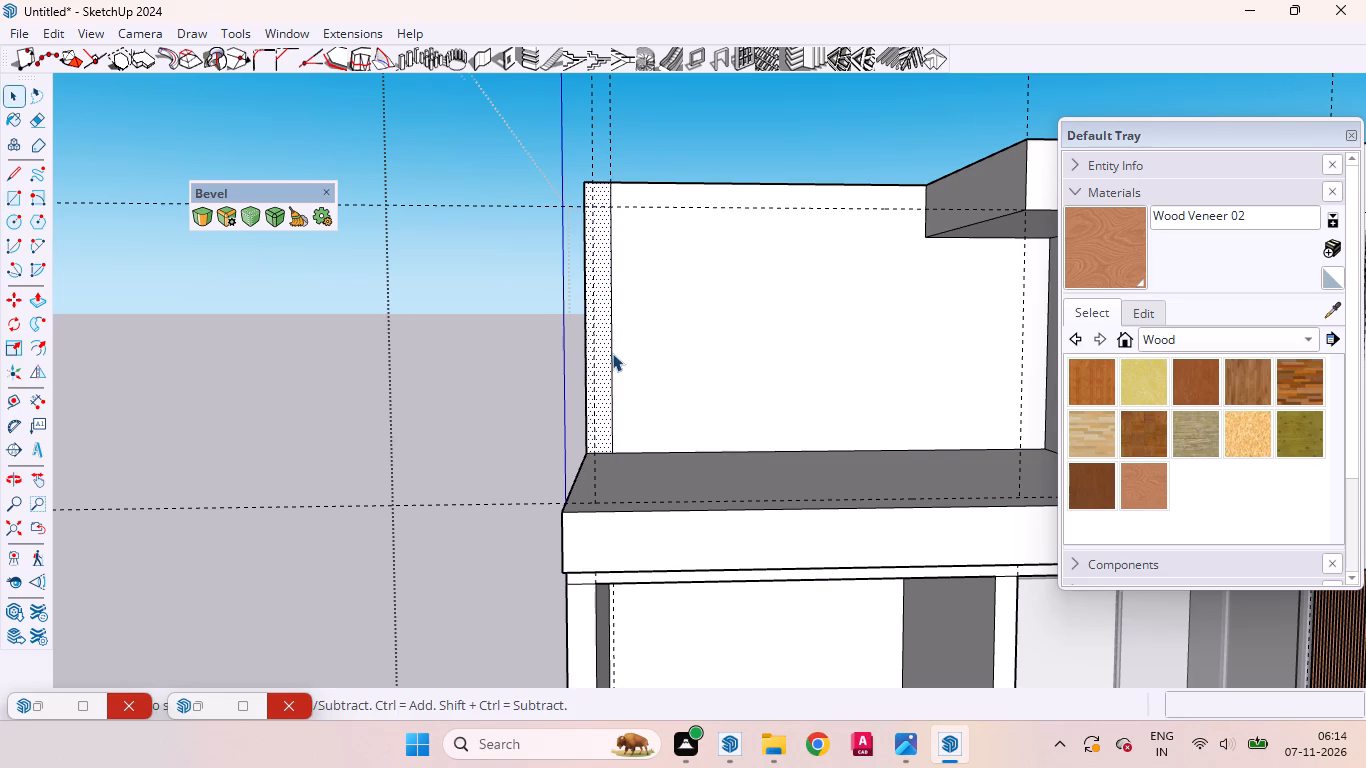
pyautogui.scroll(-3, 612, 353)
pyautogui.moveTo(652, 390); pyautogui.dragTo(1000, 484, button='middle')
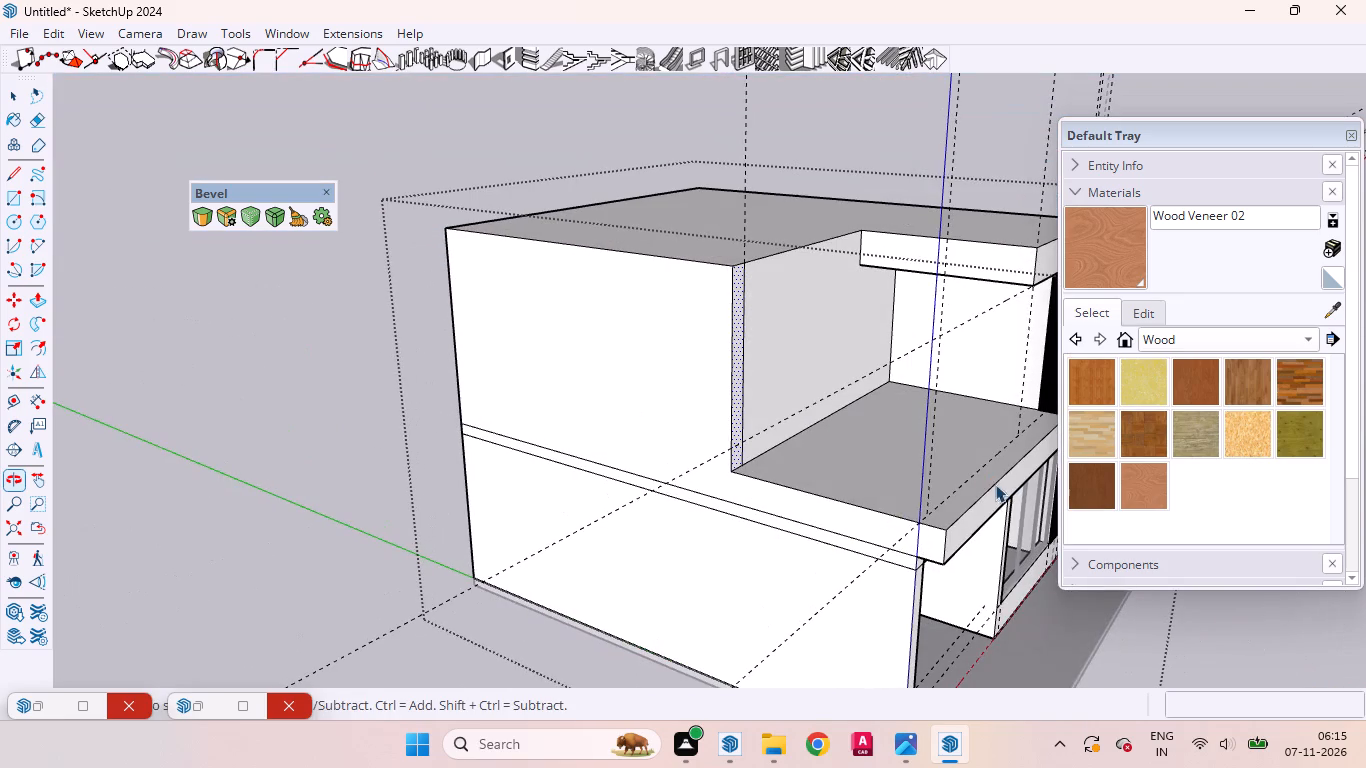
pyautogui.press('p')
pyautogui.scroll(3, 885, 460)
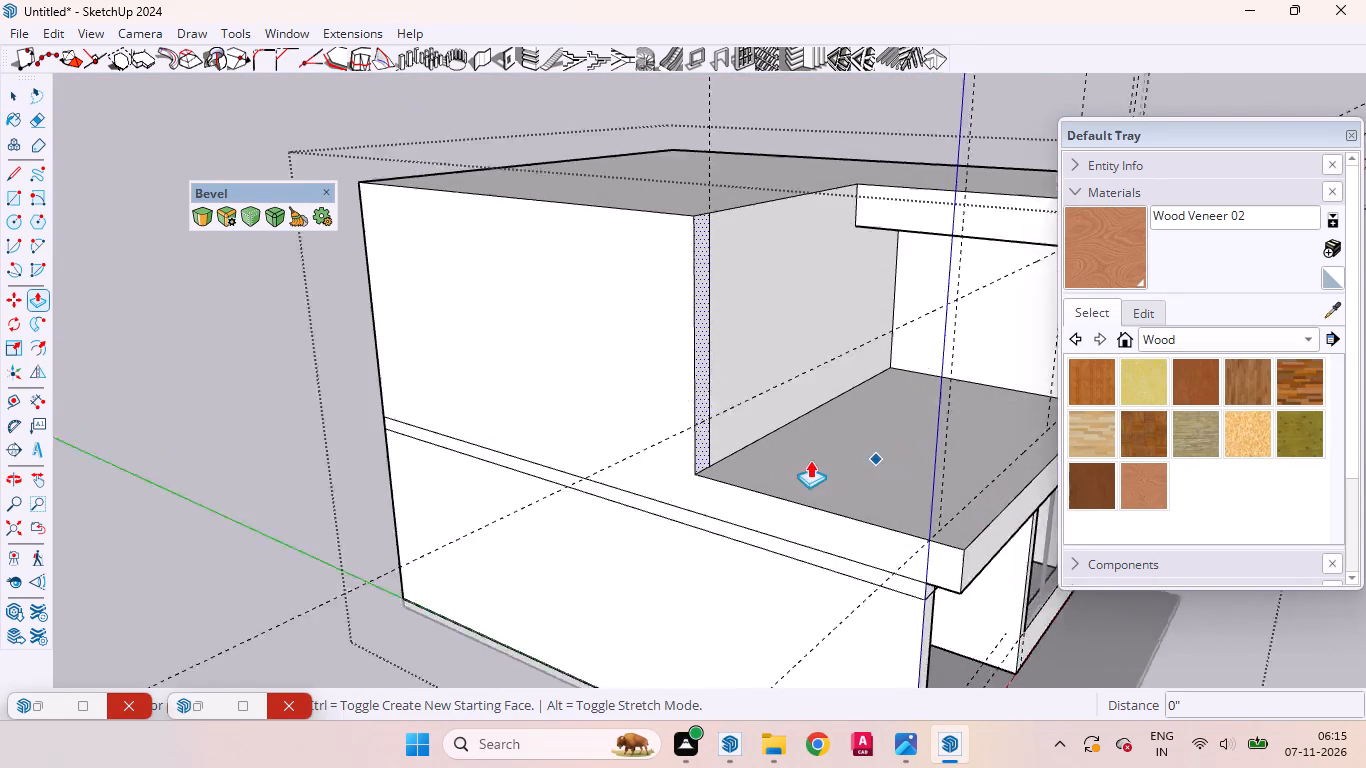
pyautogui.scroll(5, 810, 460)
pyautogui.click(642, 435)
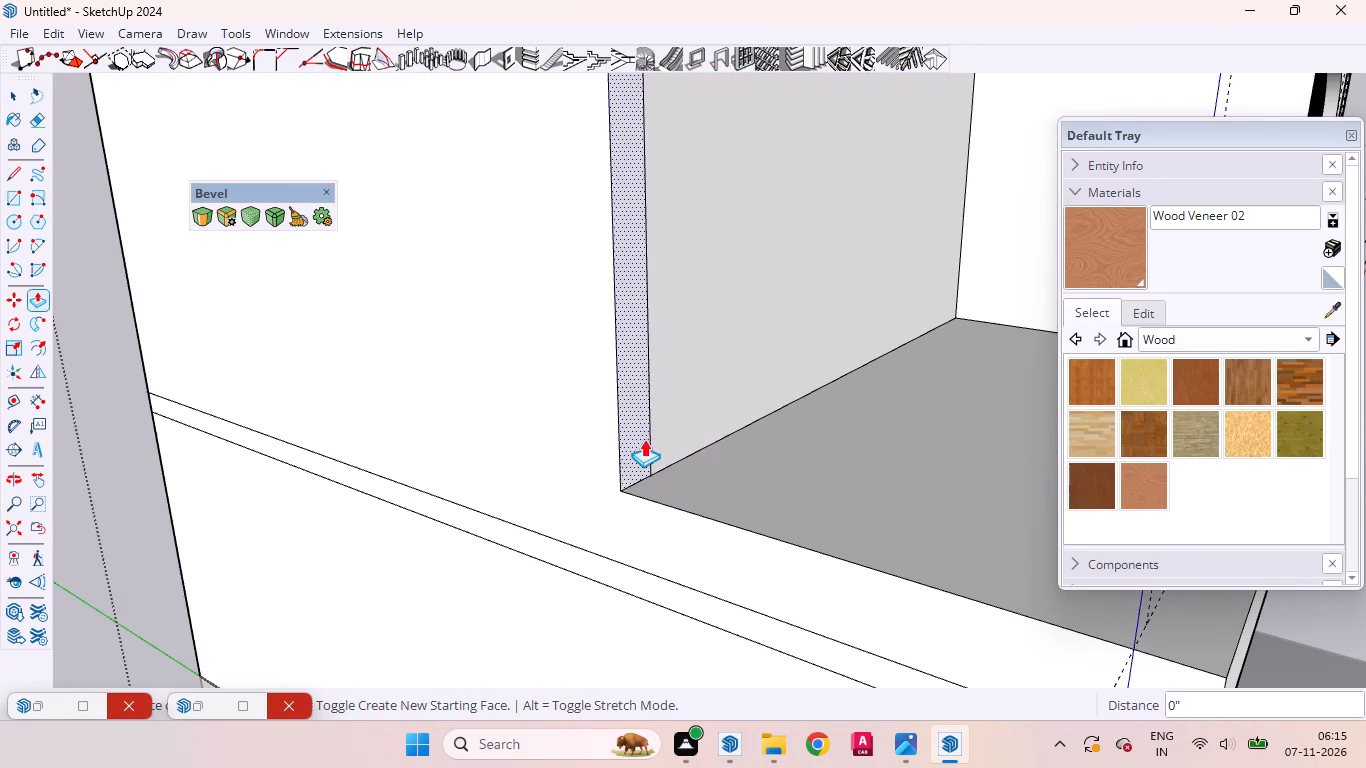
pyautogui.scroll(-5, 679, 458)
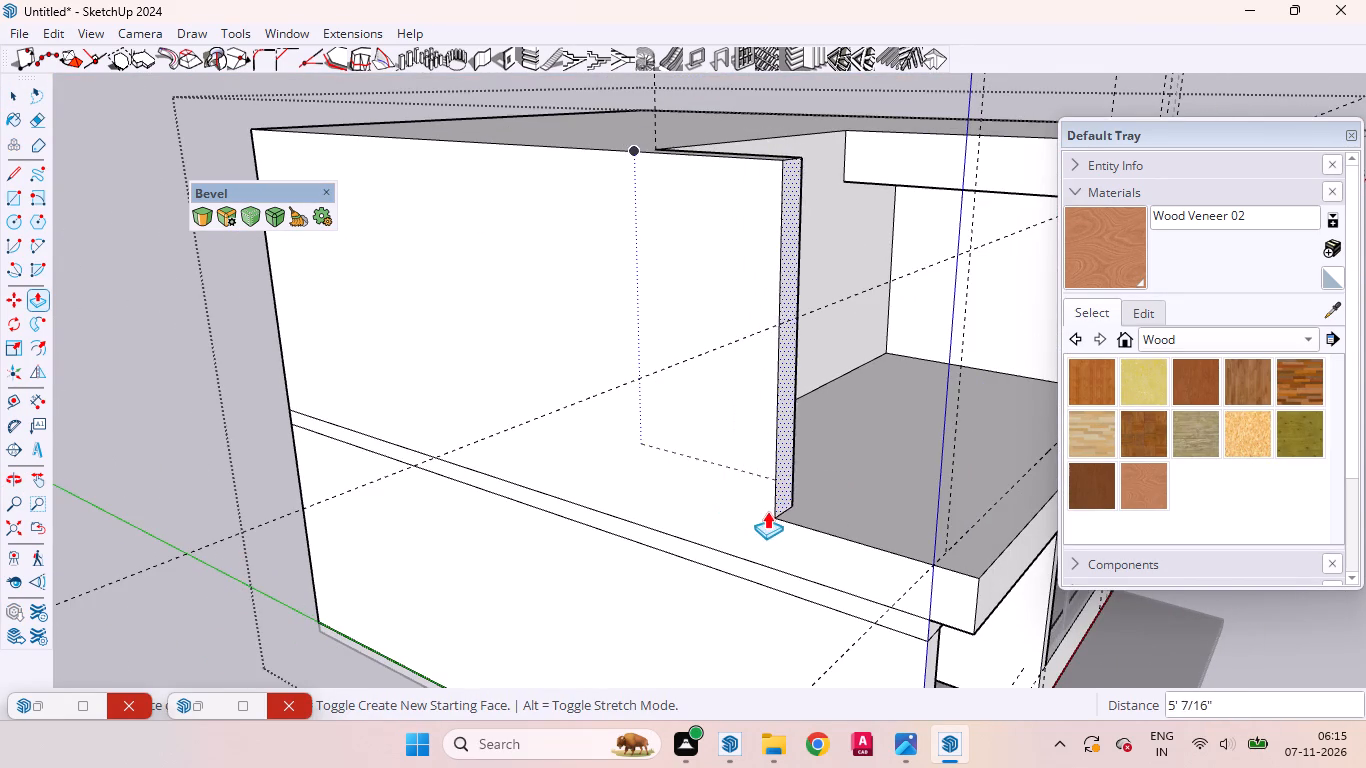
pyautogui.scroll(-3, 761, 508)
pyautogui.scroll(1, 758, 504)
pyautogui.scroll(-1, 758, 504)
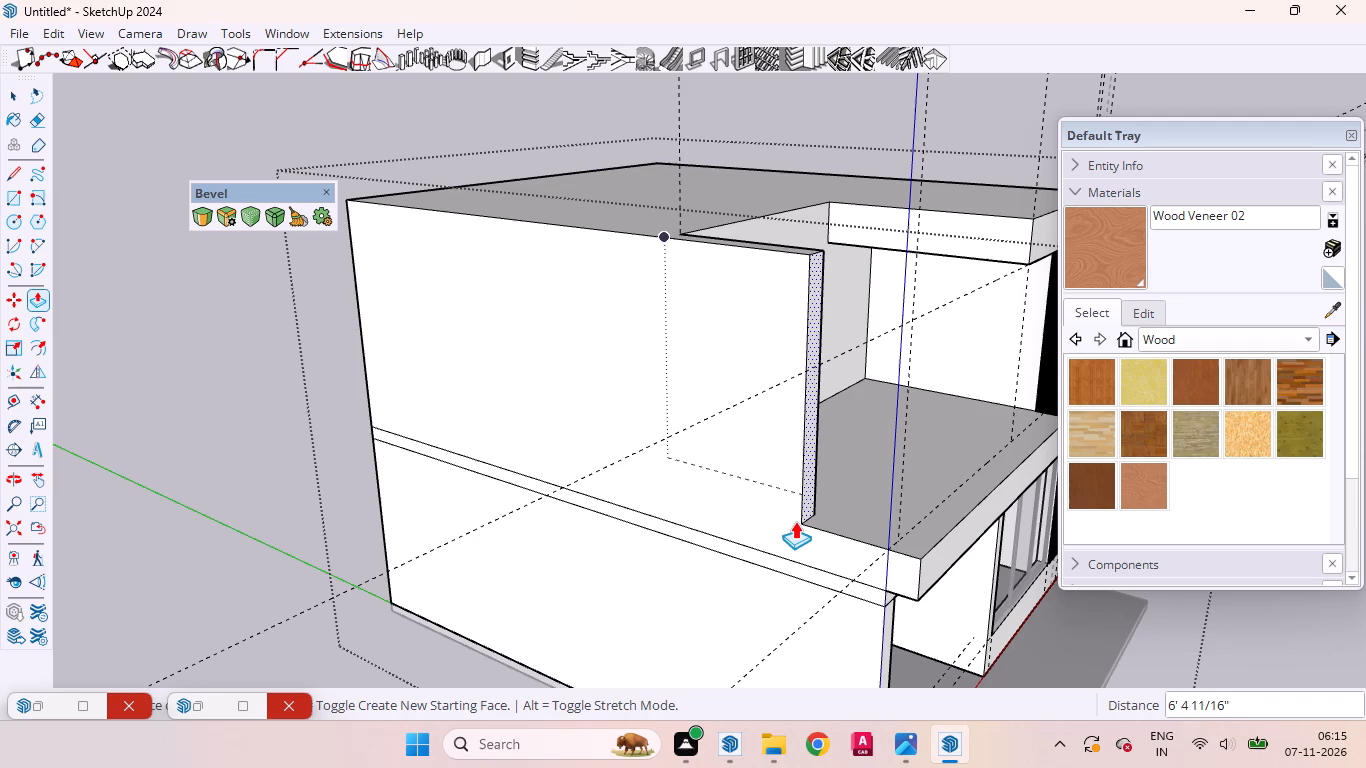
pyautogui.click(795, 521)
pyautogui.moveTo(793, 531); pyautogui.dragTo(339, 438, button='middle')
pyautogui.scroll(-3, 564, 477)
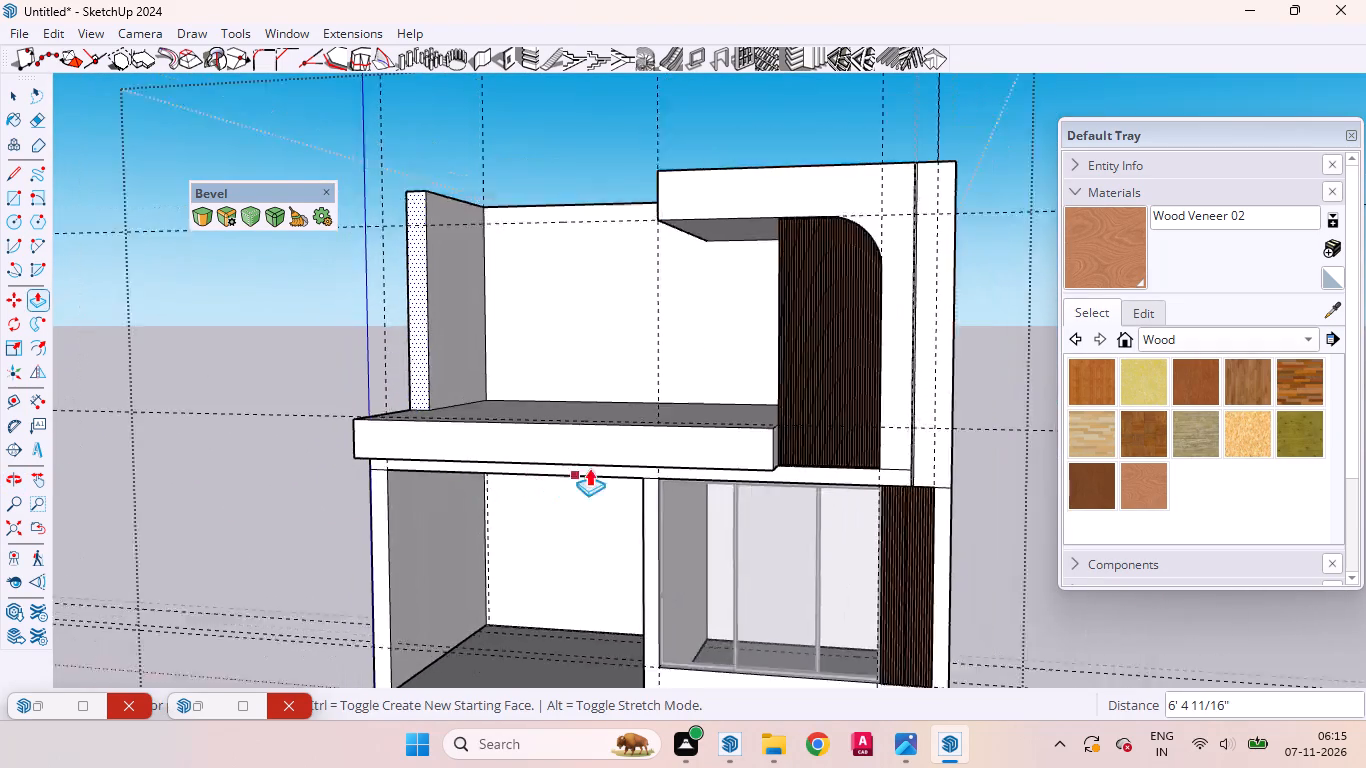
pyautogui.scroll(-5, 589, 468)
pyautogui.press('space')
# Erase the stray dark plate groups lying beneath the ground slab's front corner at the origin.
pyautogui.scroll(1, 624, 575)
pyautogui.scroll(-1, 623, 575)
pyautogui.scroll(2, 617, 579)
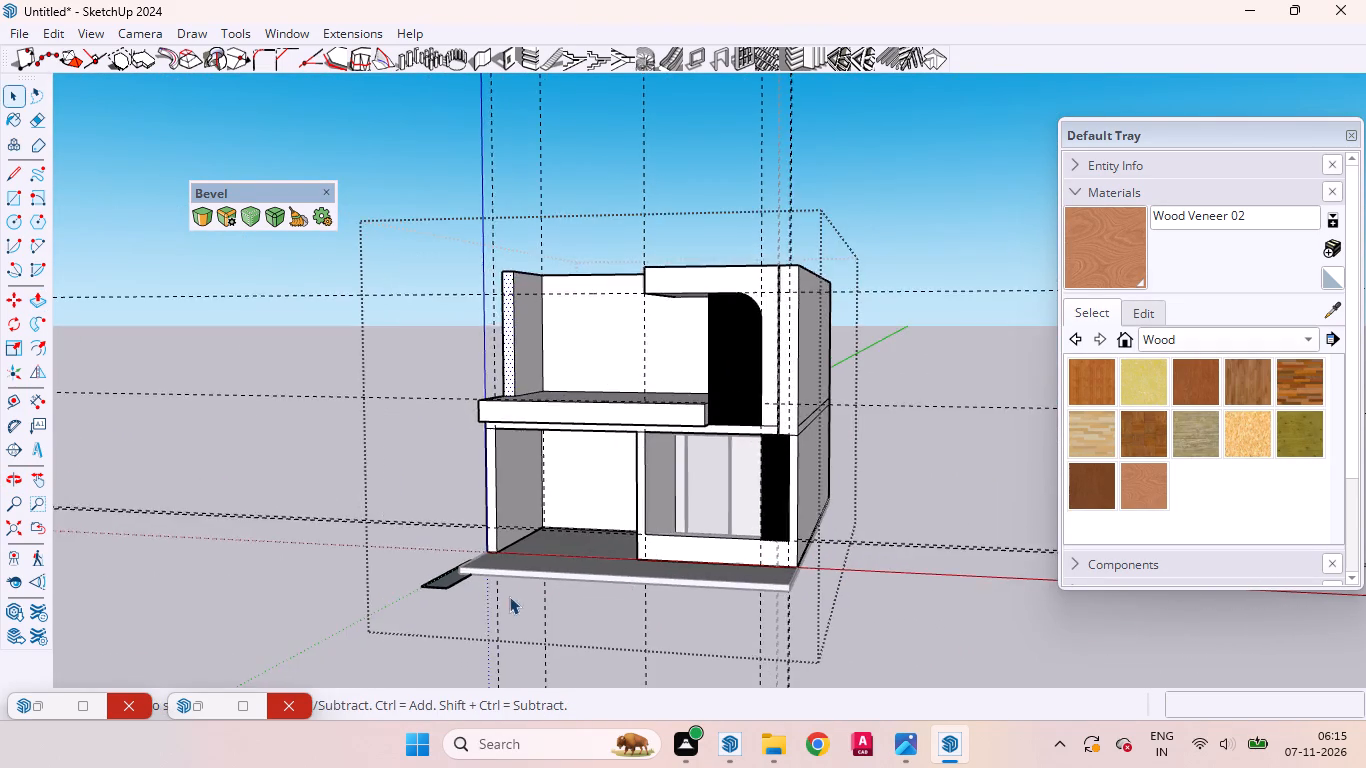
pyautogui.scroll(4, 509, 596)
pyautogui.moveTo(502, 595); pyautogui.dragTo(673, 569, button='middle')
pyautogui.scroll(13, 602, 576)
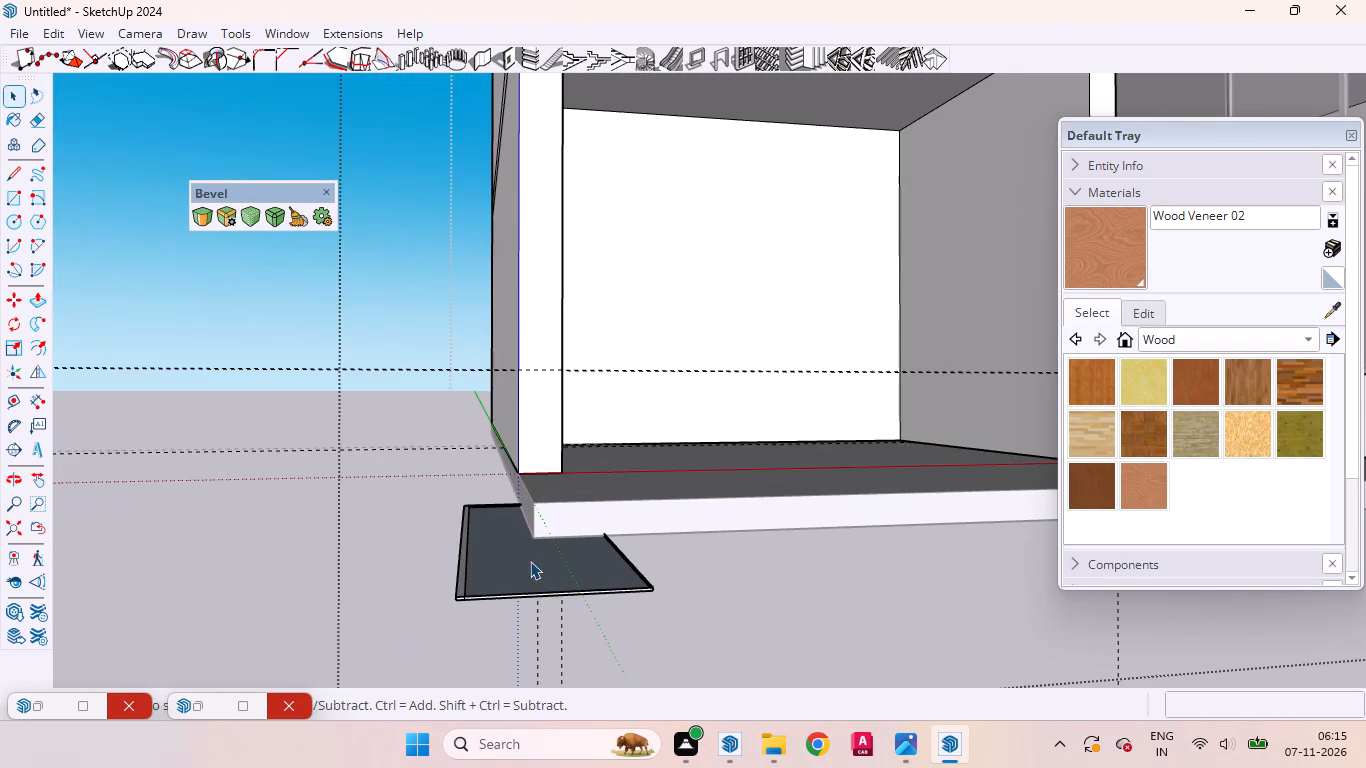
pyautogui.click(540, 572)
pyautogui.doubleClick(783, 580)
pyautogui.scroll(3, 573, 571)
pyautogui.moveTo(548, 613); pyautogui.dragTo(535, 499, button='middle')
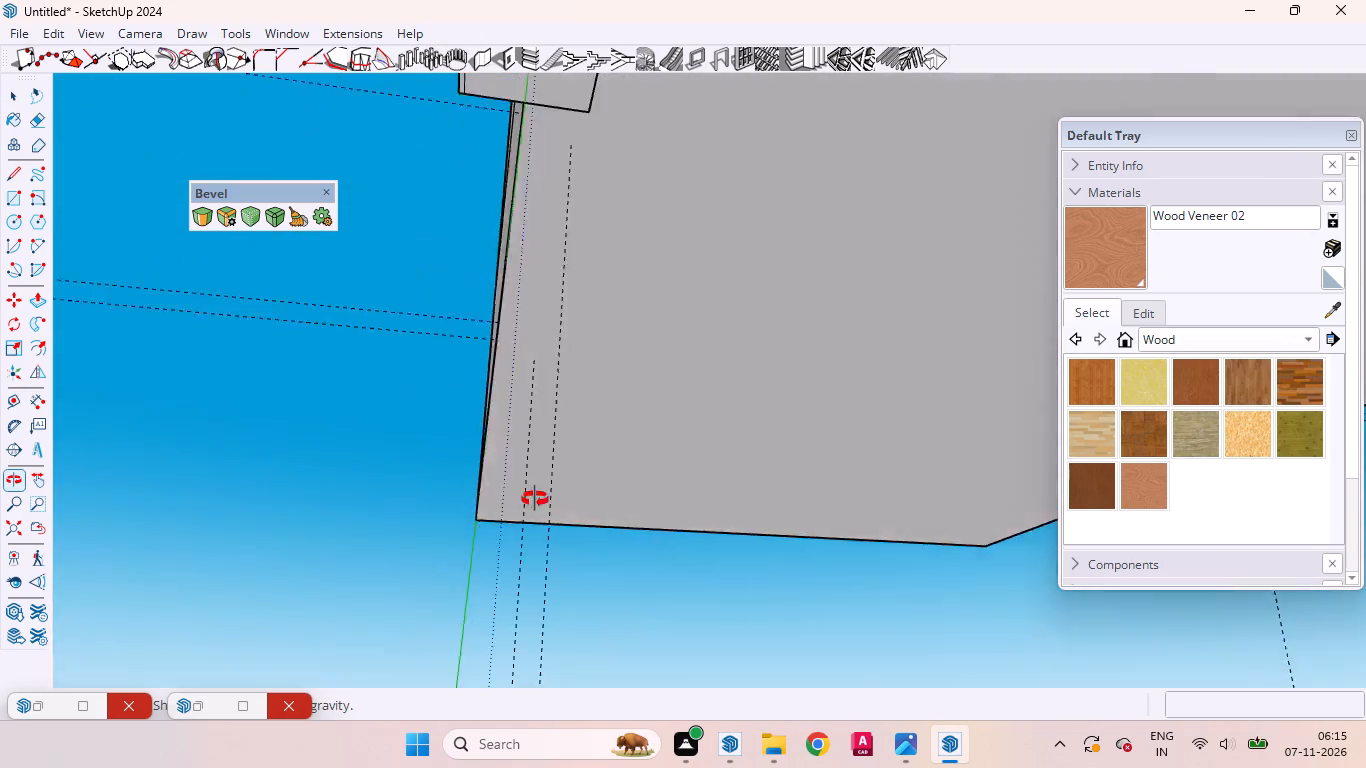
pyautogui.moveTo(535, 499); pyautogui.dragTo(564, 689, button='middle')
pyautogui.scroll(-7, 519, 446)
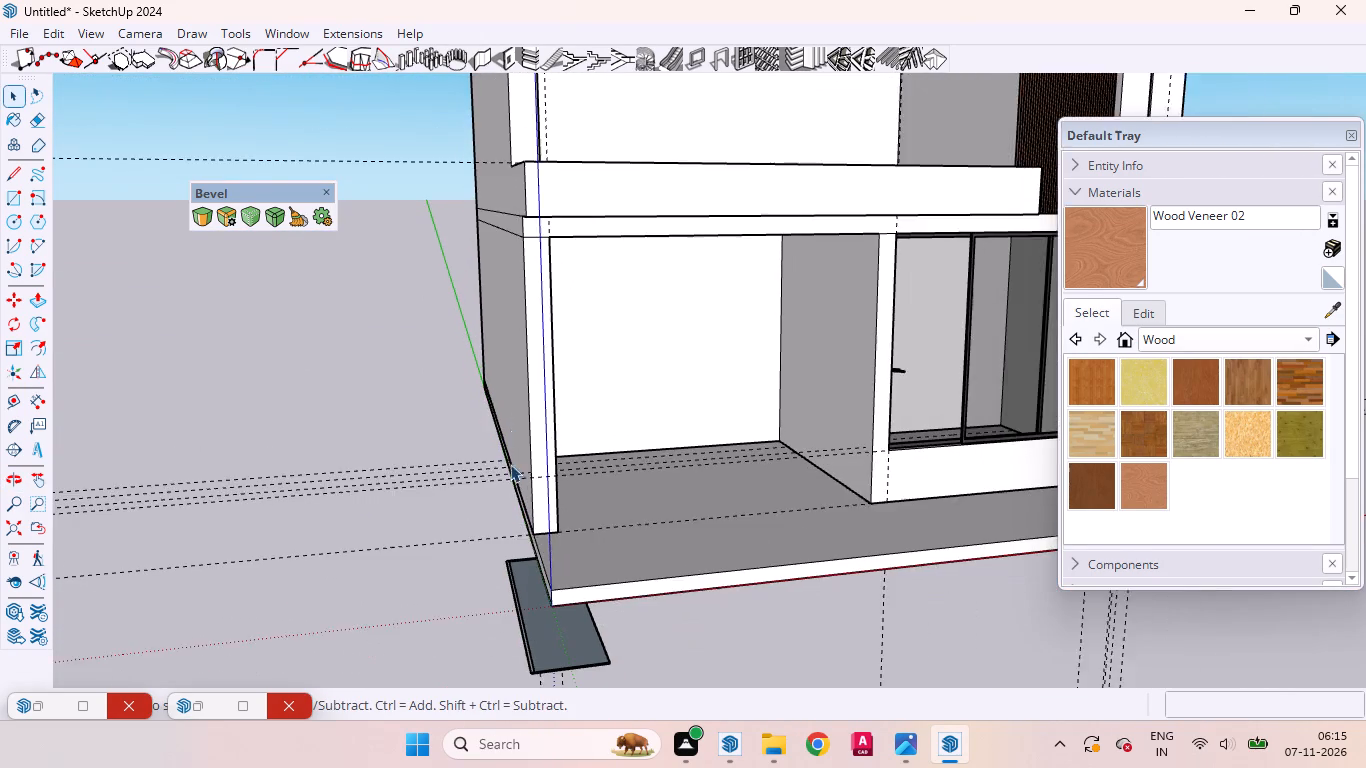
pyautogui.doubleClick(535, 604)
pyautogui.click(535, 605)
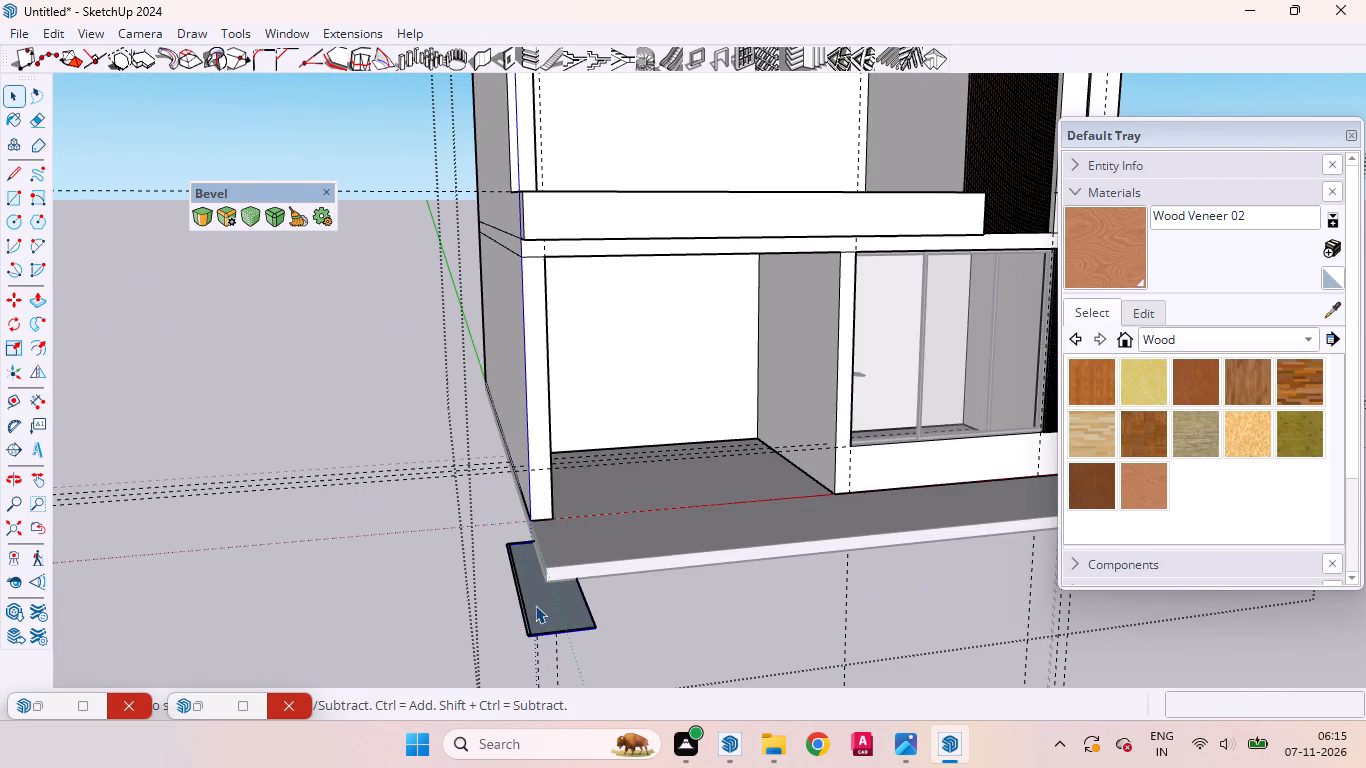
pyautogui.doubleClick(535, 605)
pyautogui.click(535, 605)
pyautogui.click(690, 625)
pyautogui.doubleClick(721, 632)
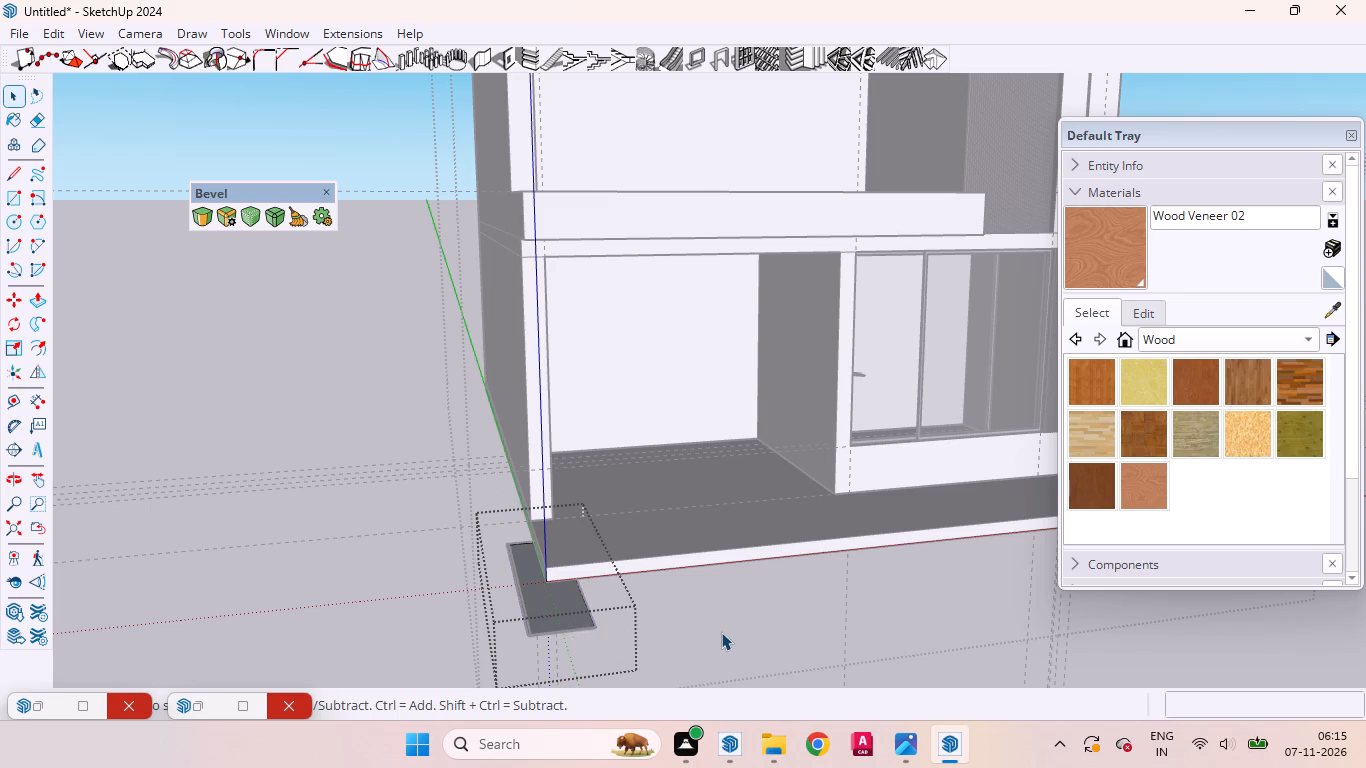
pyautogui.click(561, 613)
pyautogui.rightClick(561, 611)
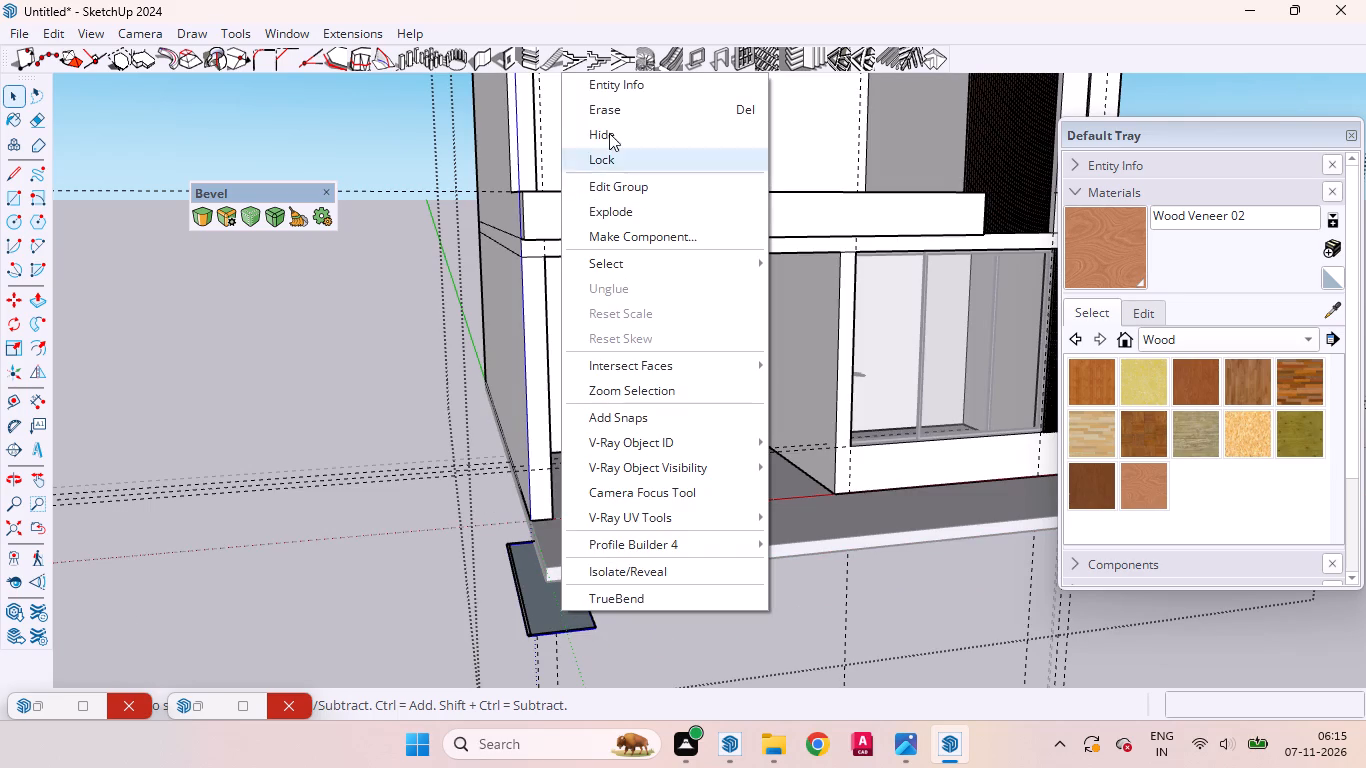
pyautogui.click(607, 113)
pyautogui.click(547, 603)
pyautogui.rightClick(543, 602)
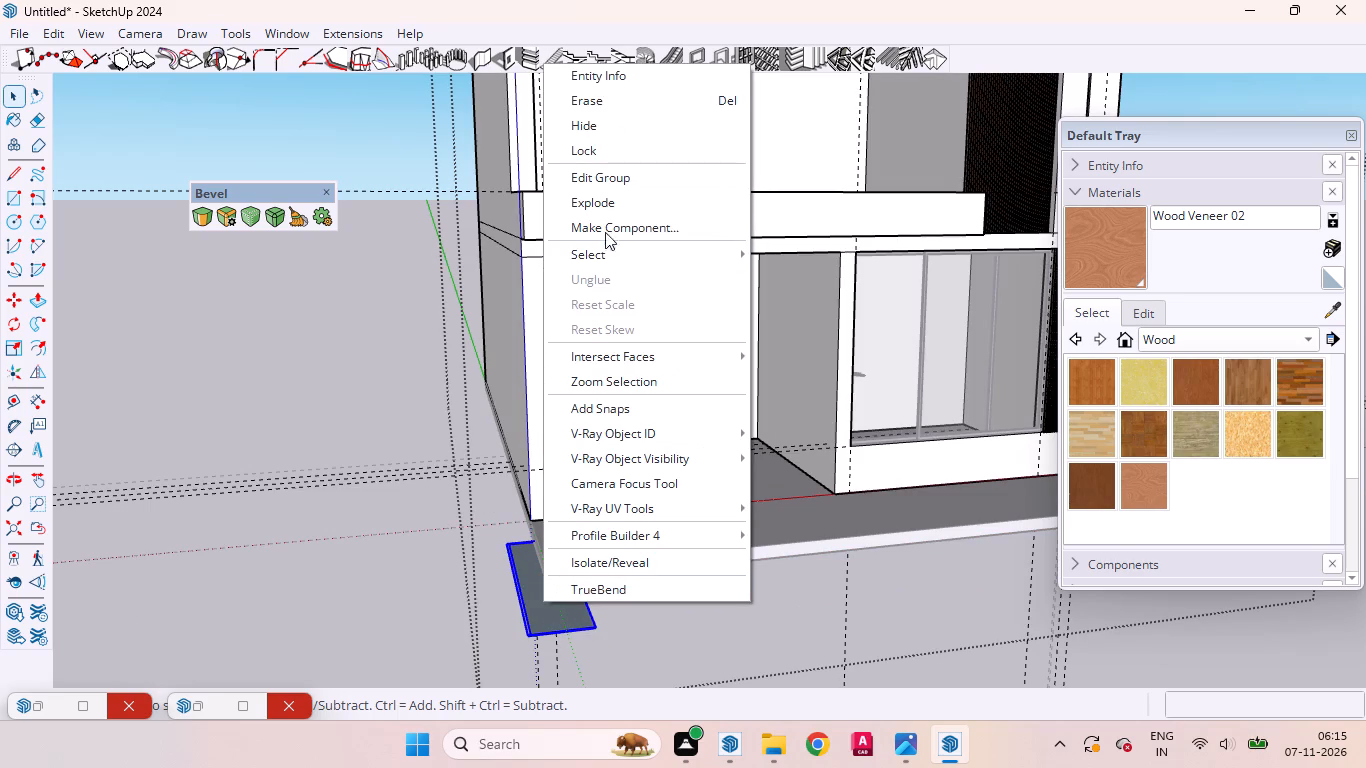
pyautogui.click(589, 101)
pyautogui.doubleClick(651, 638)
# Draw a 12' 2" horizontal line across the terrace's back wall from the overhanging band's lower inner corner to the side wall.
pyautogui.scroll(-8, 450, 608)
pyautogui.moveTo(621, 624); pyautogui.dragTo(514, 523, button='middle')
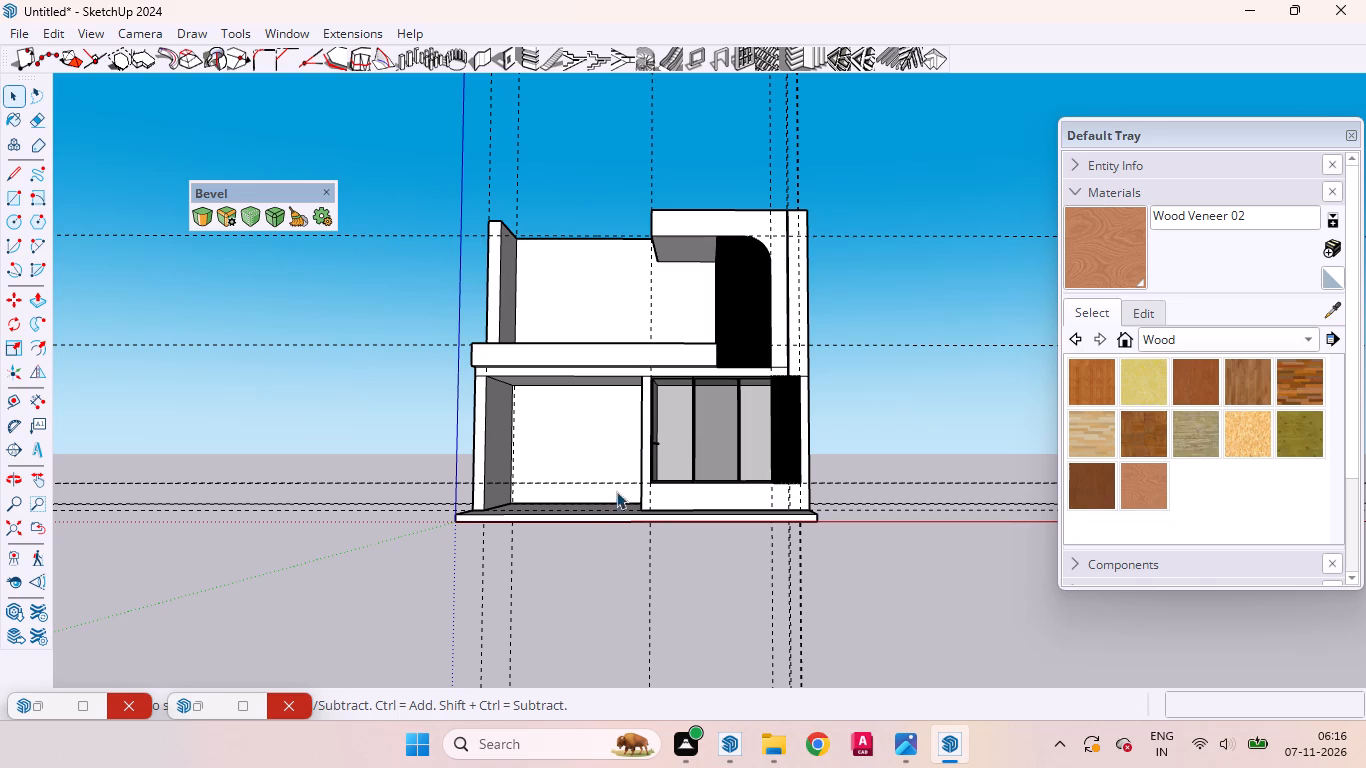
pyautogui.scroll(-3, 496, 474)
pyautogui.scroll(4, 556, 304)
pyautogui.moveTo(541, 350); pyautogui.dragTo(654, 394, button='middle')
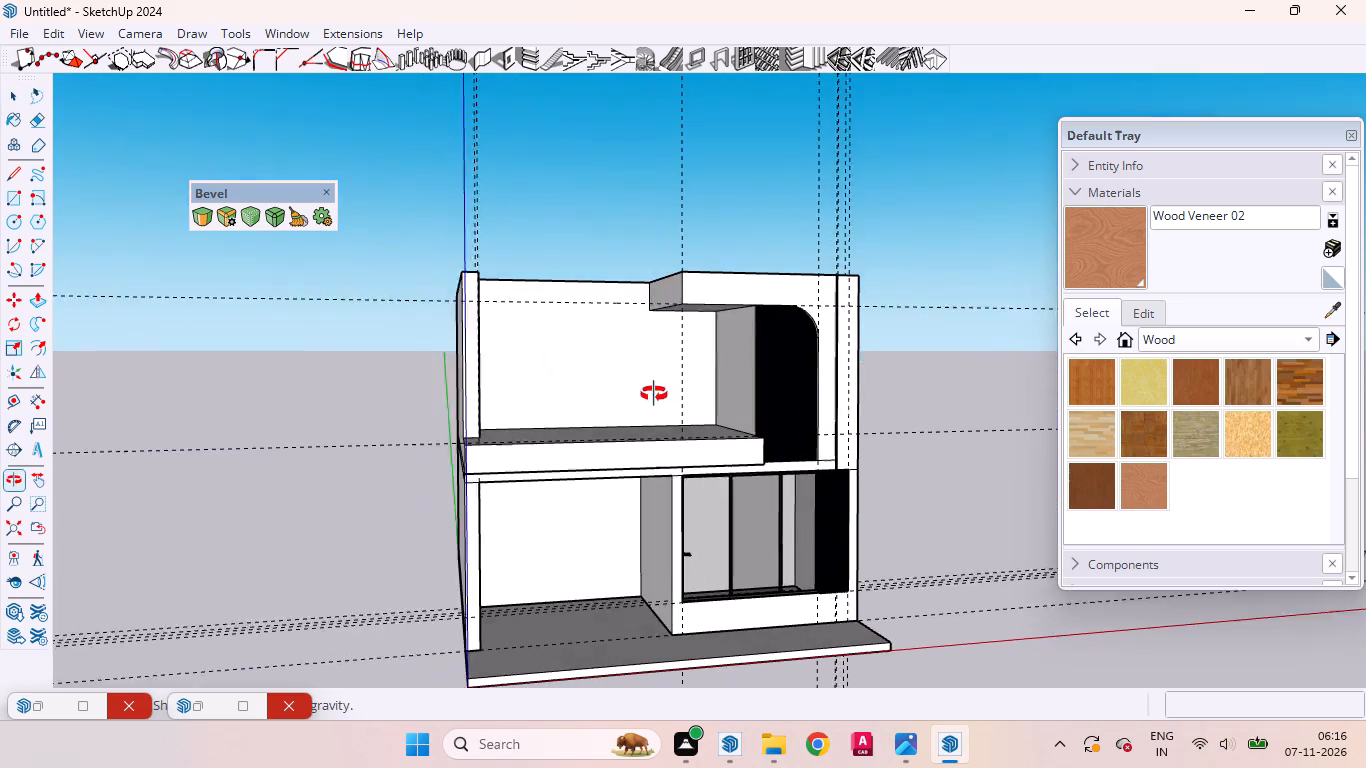
pyautogui.moveTo(654, 394); pyautogui.dragTo(679, 404, button='middle')
pyautogui.scroll(-4, 596, 431)
pyautogui.scroll(6, 654, 362)
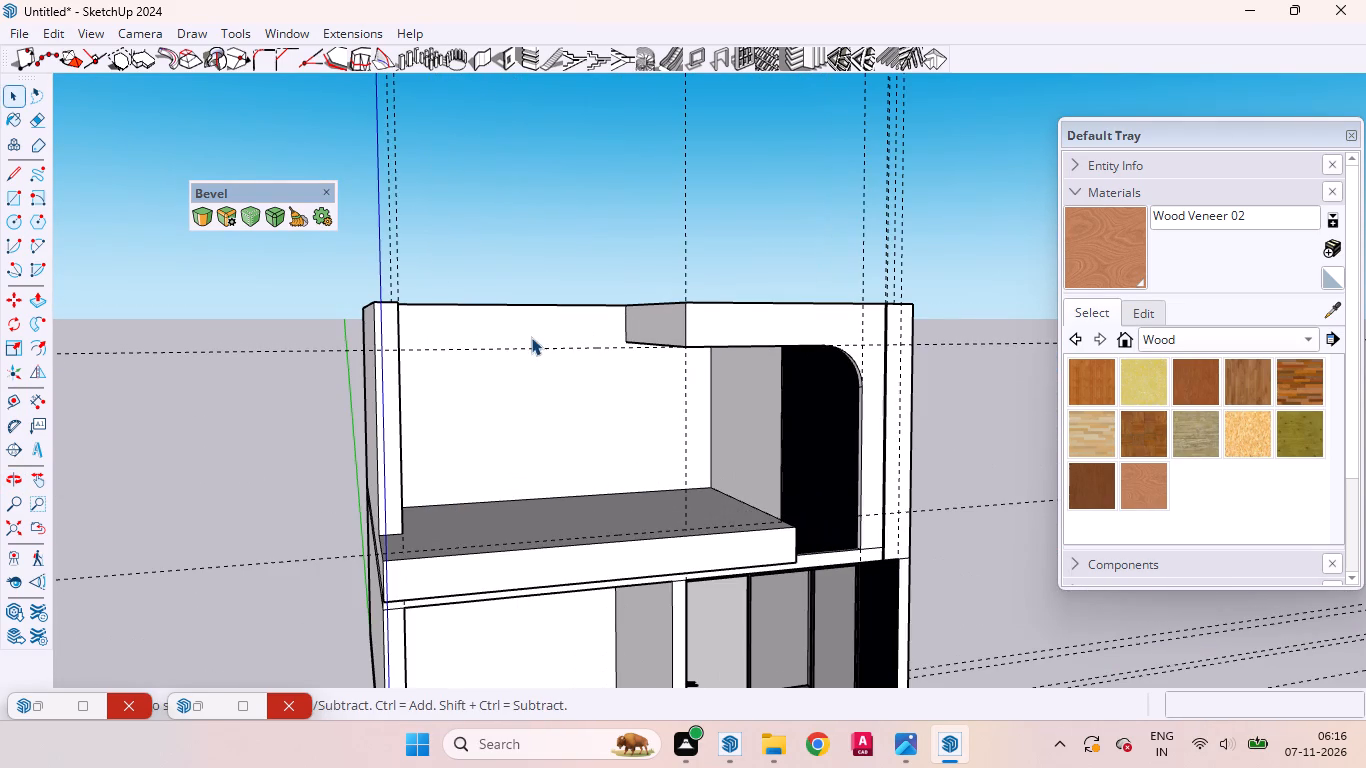
pyautogui.click(521, 339)
pyautogui.moveTo(563, 329); pyautogui.dragTo(415, 456, button='middle')
pyautogui.doubleClick(428, 368)
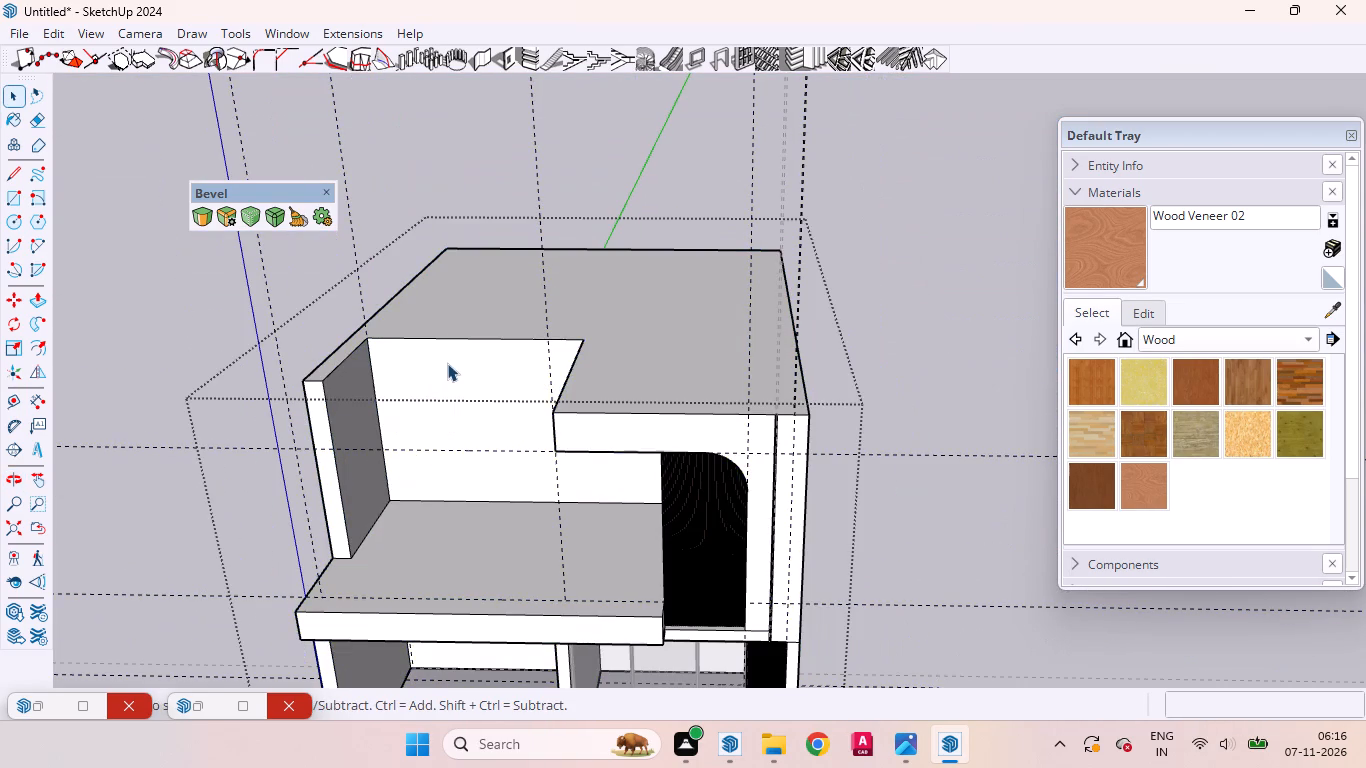
pyautogui.click(465, 360)
pyautogui.moveTo(524, 372); pyautogui.dragTo(709, 261, button='middle')
pyautogui.scroll(4, 710, 251)
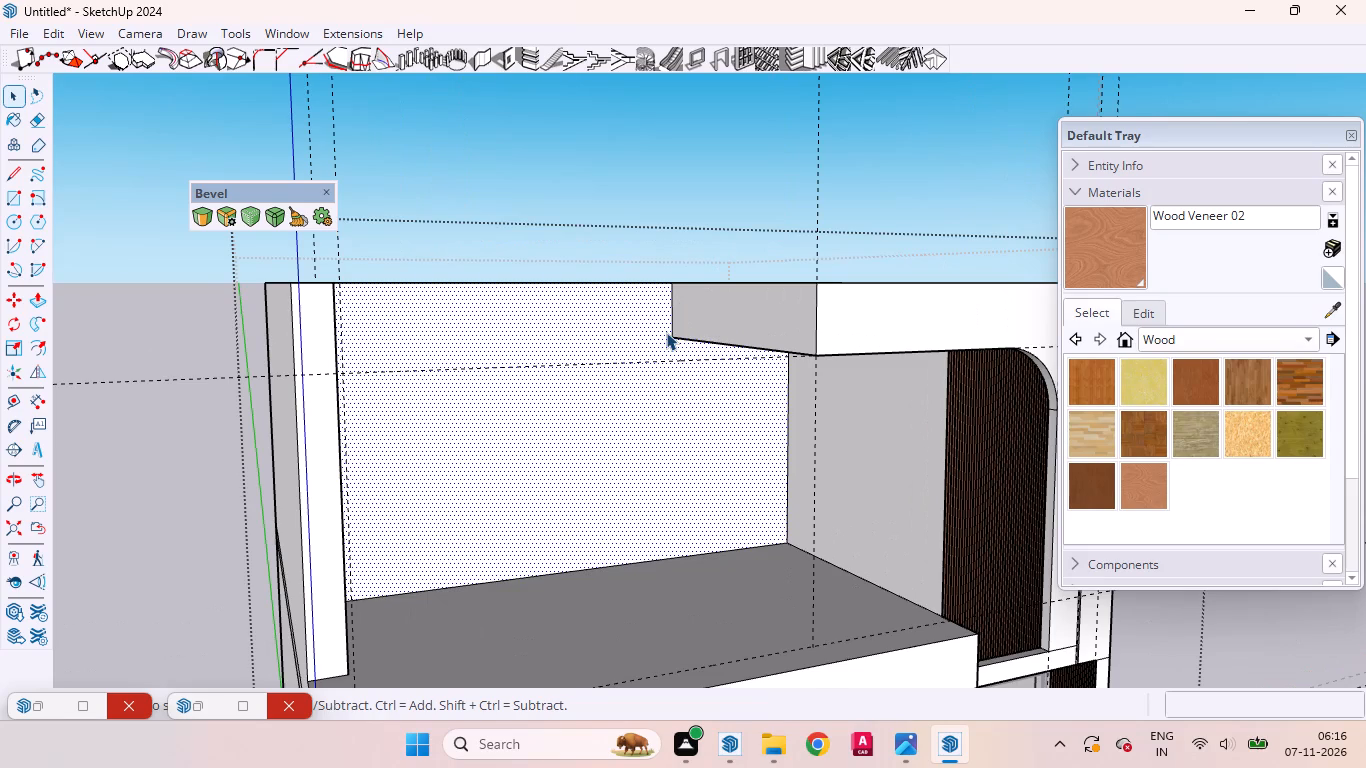
pyautogui.press('l')
pyautogui.scroll(4, 666, 332)
pyautogui.click(678, 337)
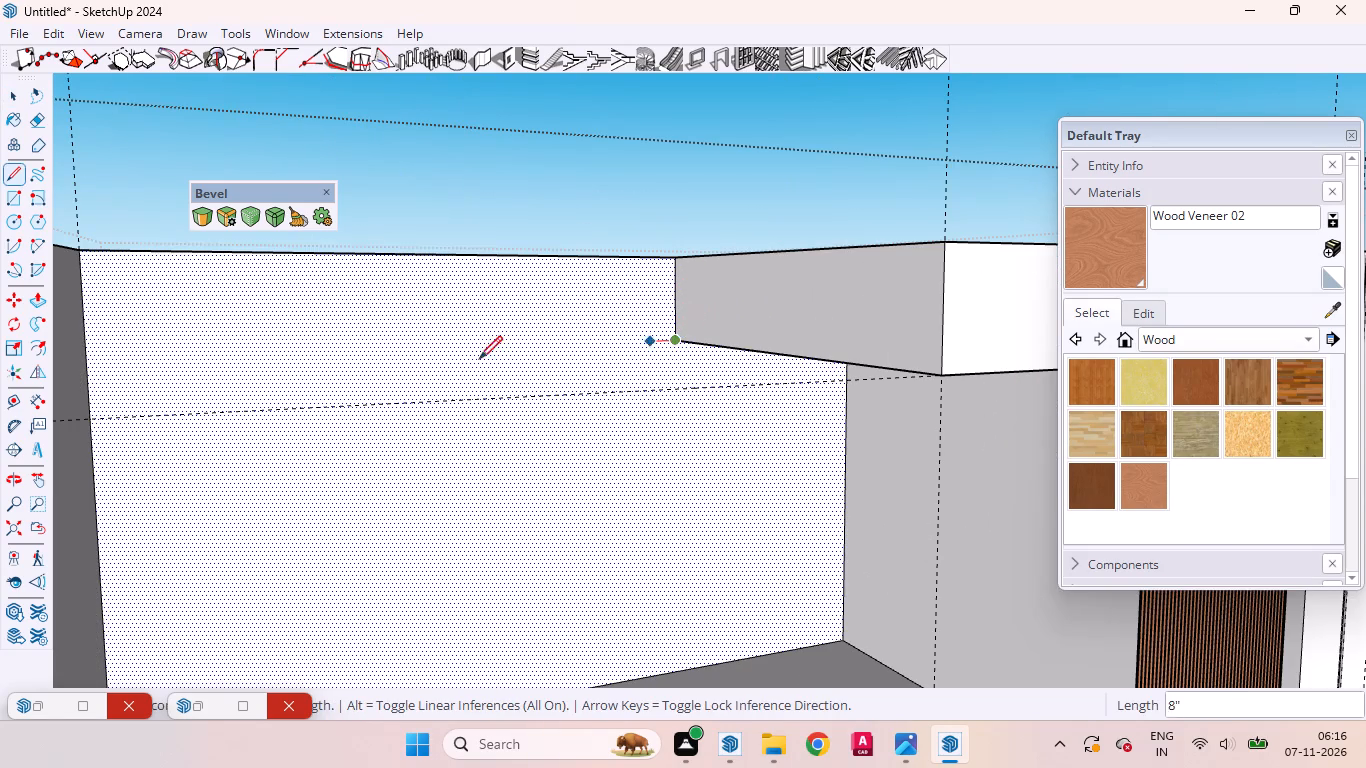
pyautogui.click(90, 347)
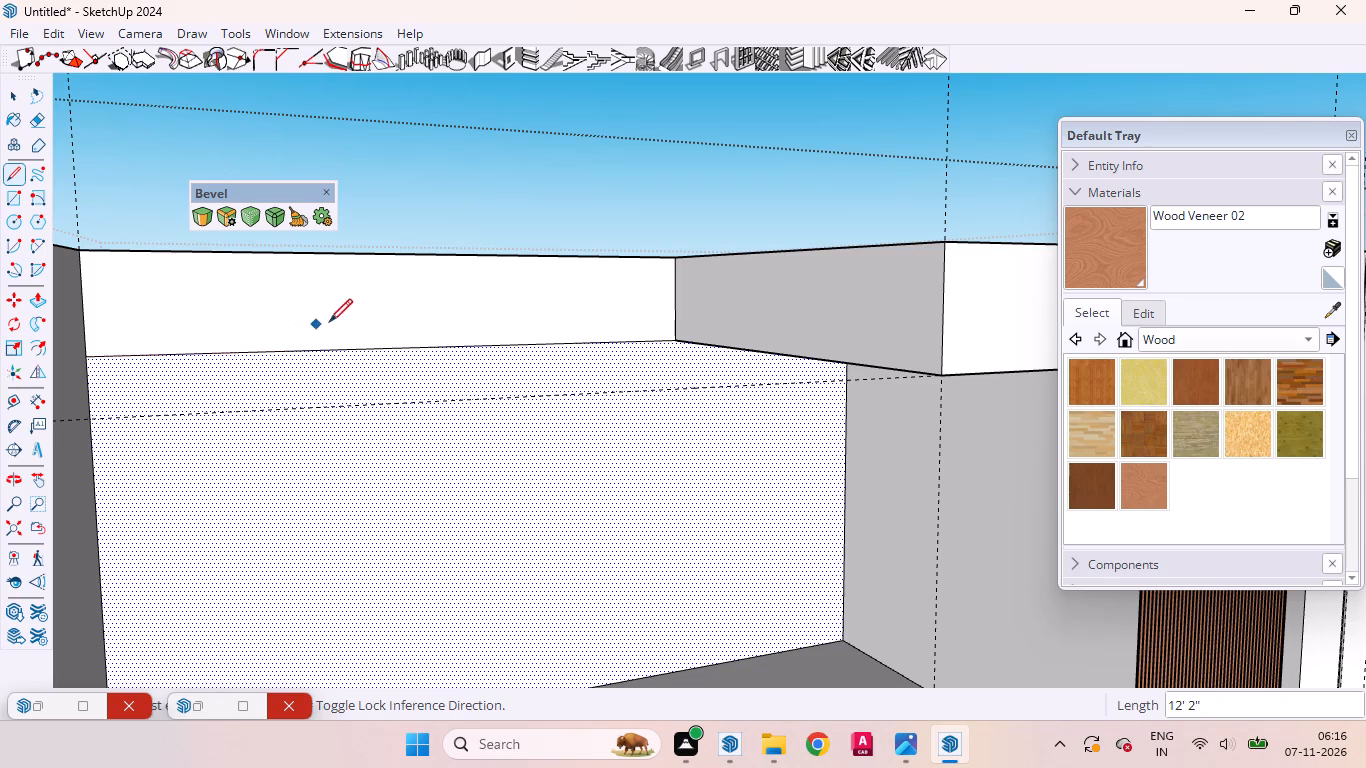
pyautogui.scroll(-4, 480, 361)
pyautogui.press('space')
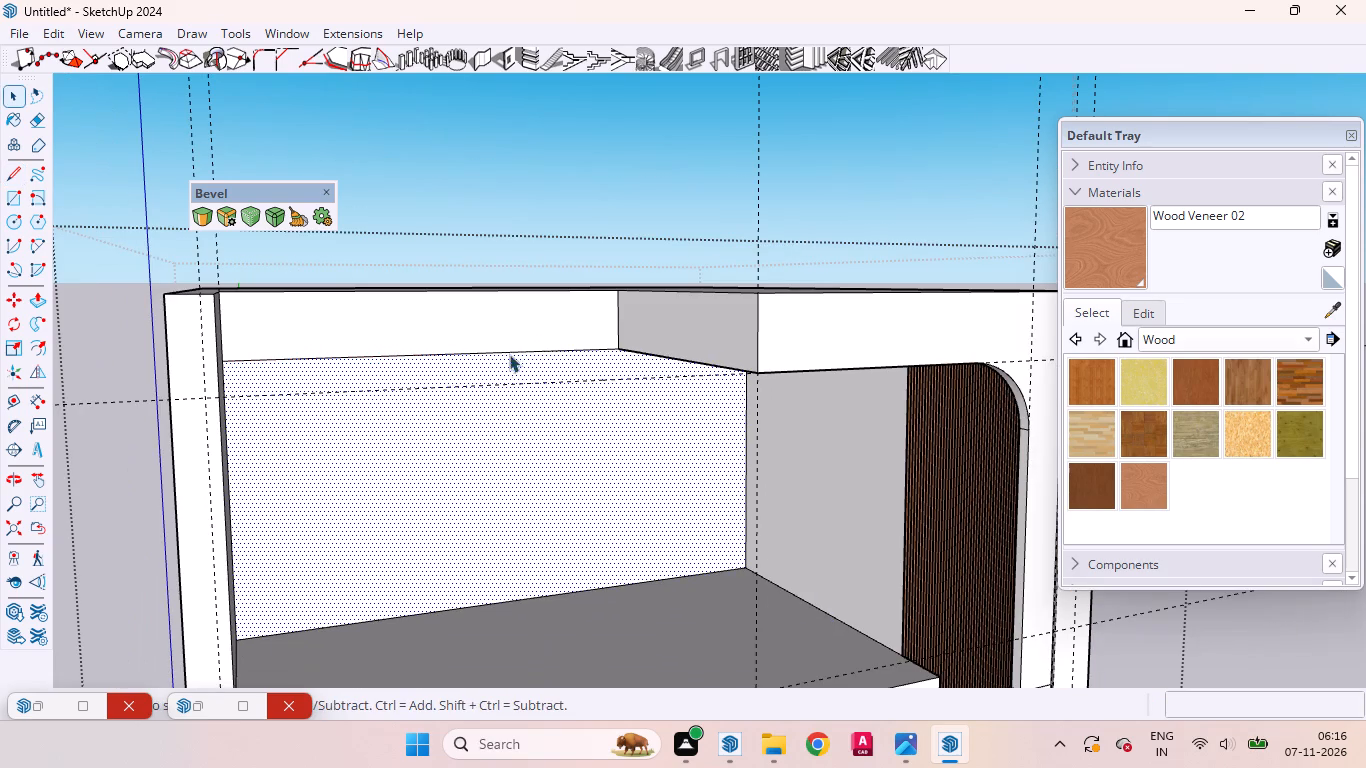
# Push/Pull the strip above the new line on the terrace's back wall forward 5' to form an overhanging band.
pyautogui.scroll(3, 509, 349)
pyautogui.click(498, 331)
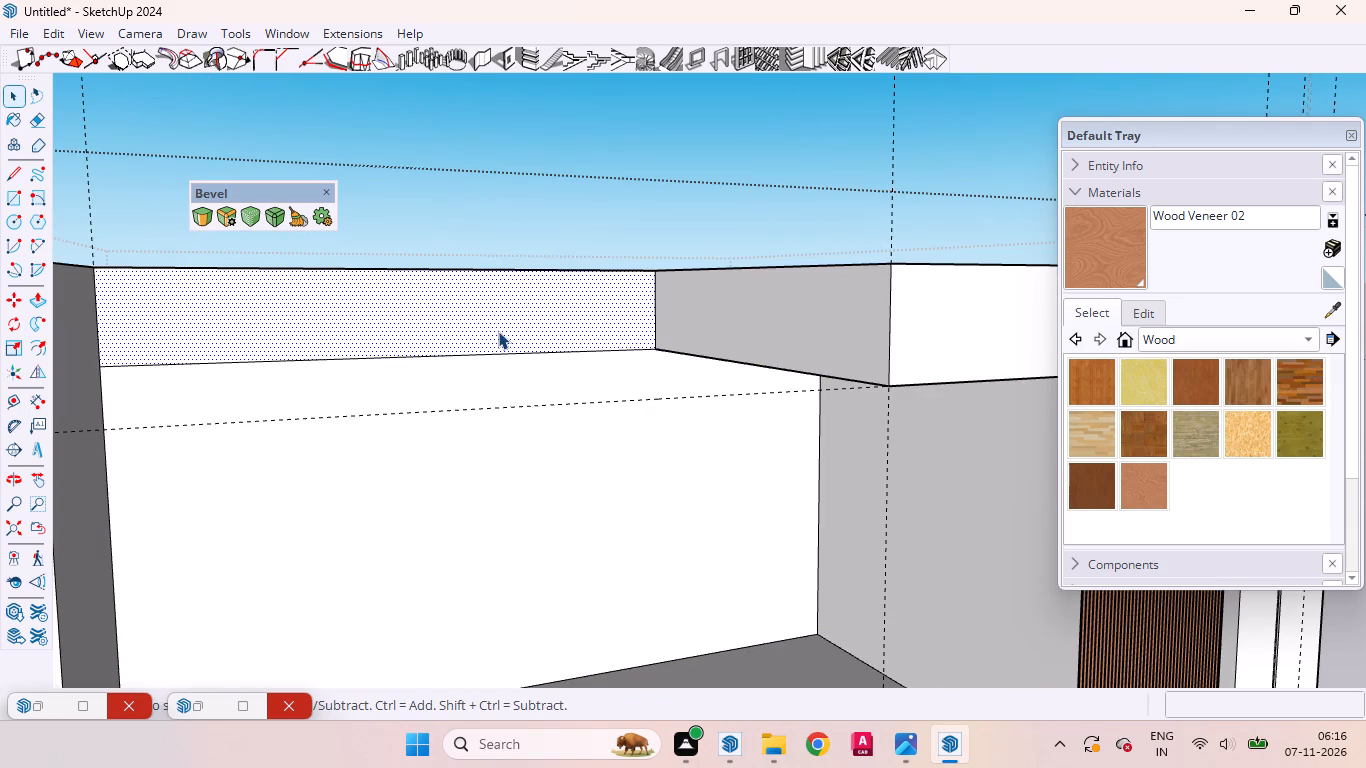
pyautogui.press('p')
pyautogui.click(498, 331)
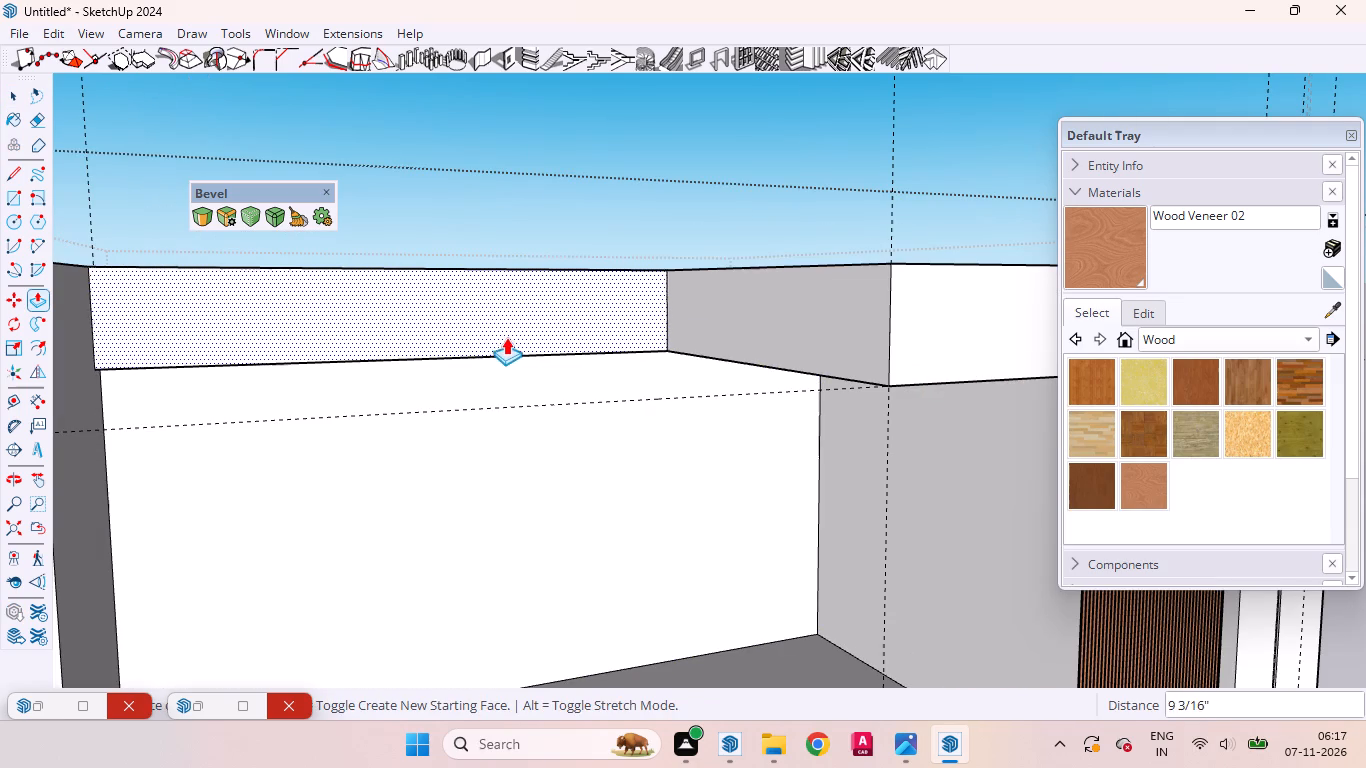
pyautogui.press('5')
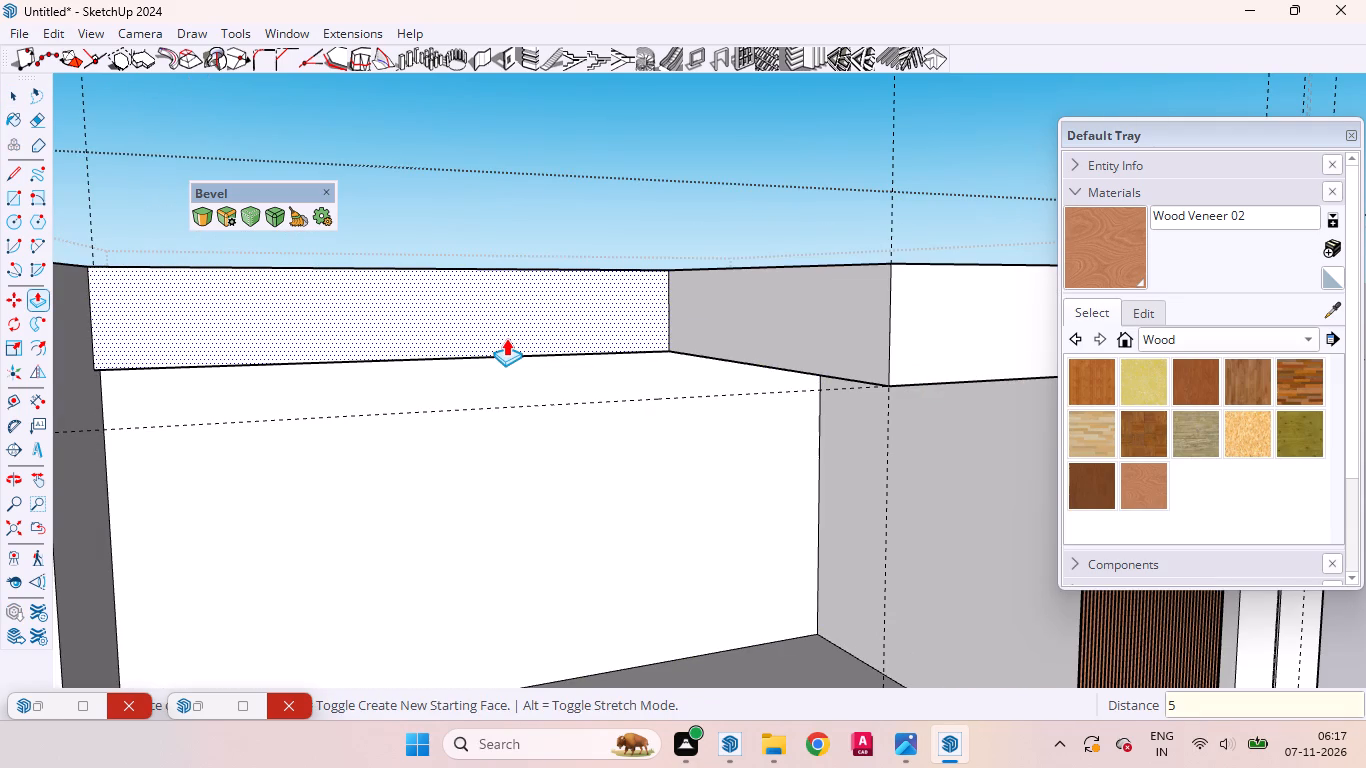
pyautogui.press("'")
pyautogui.press('Return')
pyautogui.press('space')
# Erase the seam line between the new band's underside and the adjoining overhang's underside.
pyautogui.scroll(-9, 506, 338)
pyautogui.moveTo(611, 386); pyautogui.dragTo(604, 370, button='middle')
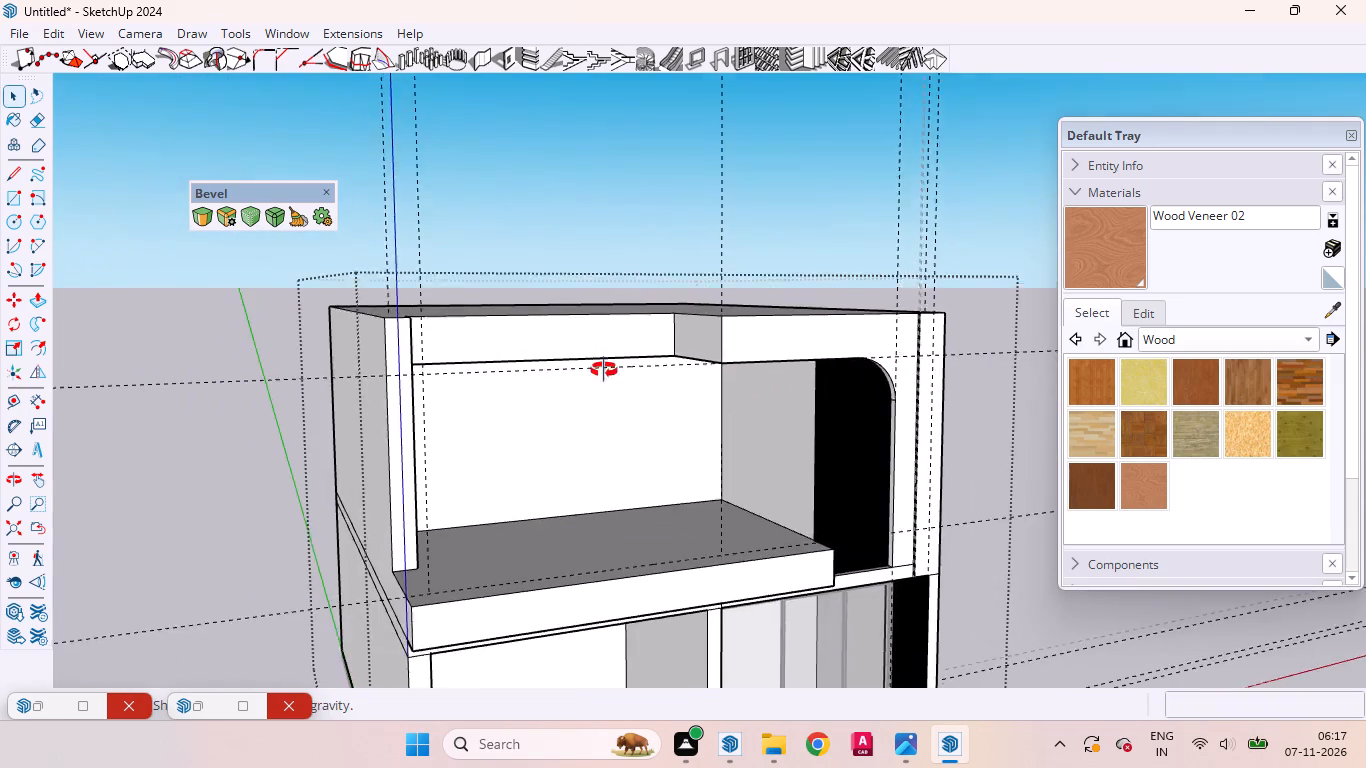
pyautogui.moveTo(604, 370); pyautogui.dragTo(462, 194, button='middle')
pyautogui.scroll(8, 537, 250)
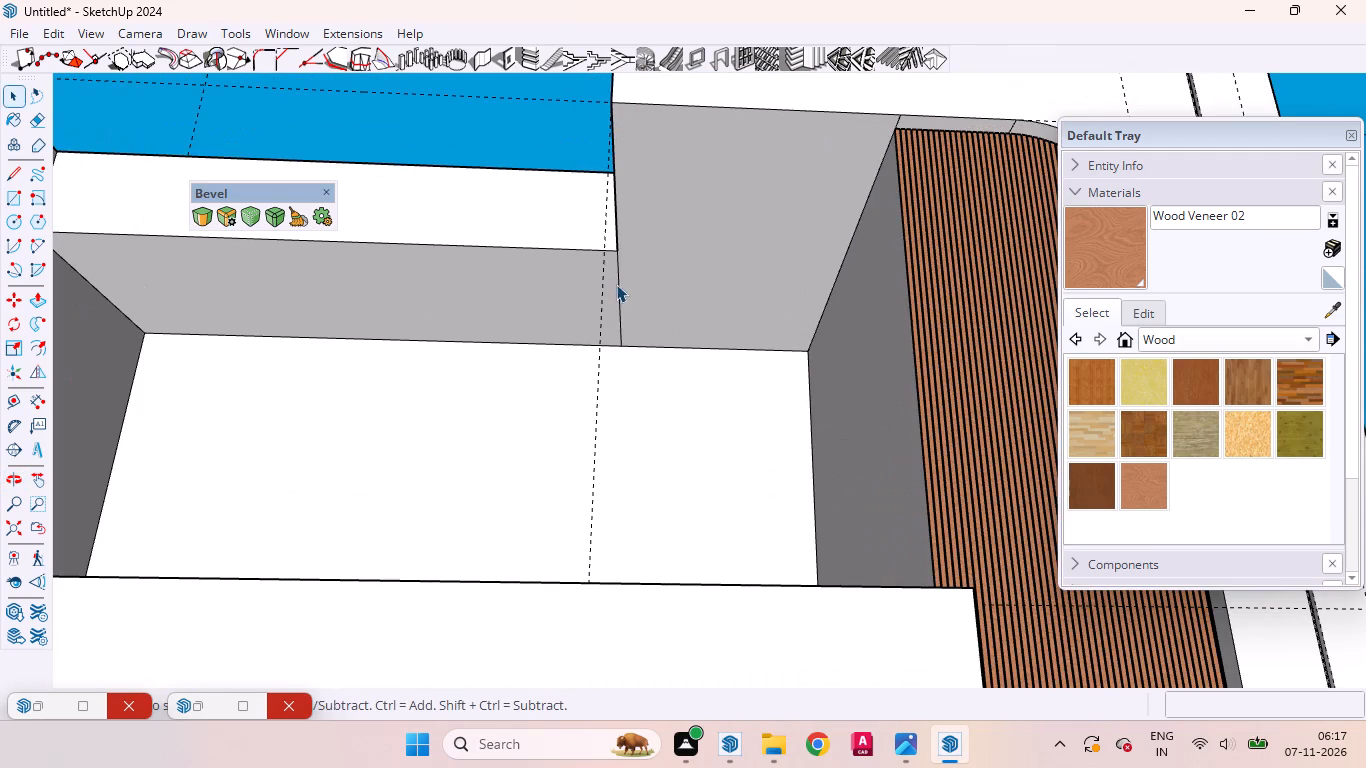
pyautogui.click(619, 286)
pyautogui.rightClick(619, 286)
pyautogui.click(660, 320)
# Push/Pull the front face of the recessed upper band back 24" toward the terrace's back wall.
pyautogui.scroll(-12, 606, 346)
pyautogui.moveTo(593, 378); pyautogui.dragTo(405, 402, button='middle')
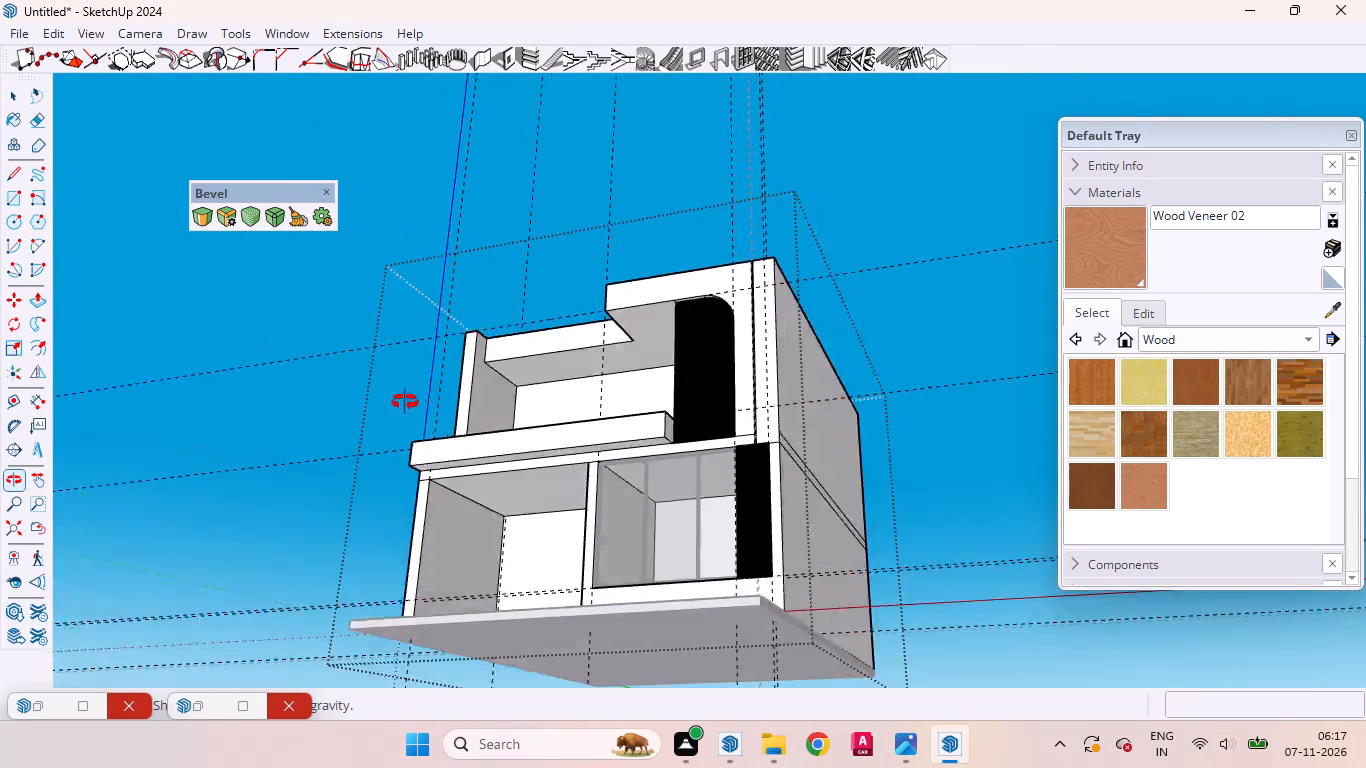
pyautogui.moveTo(405, 402); pyautogui.dragTo(390, 459, button='middle')
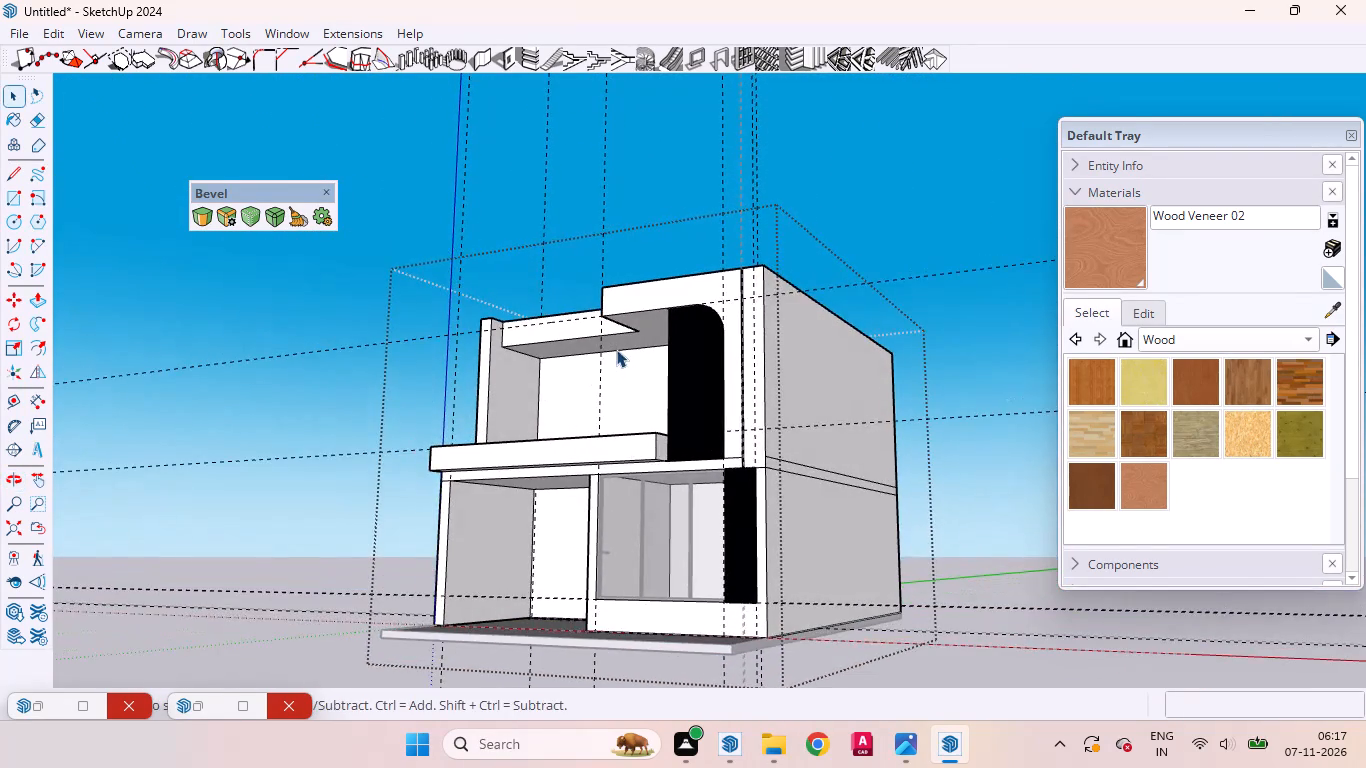
pyautogui.scroll(2, 616, 349)
pyautogui.scroll(-1, 616, 349)
pyautogui.scroll(2, 616, 349)
pyautogui.click(578, 317)
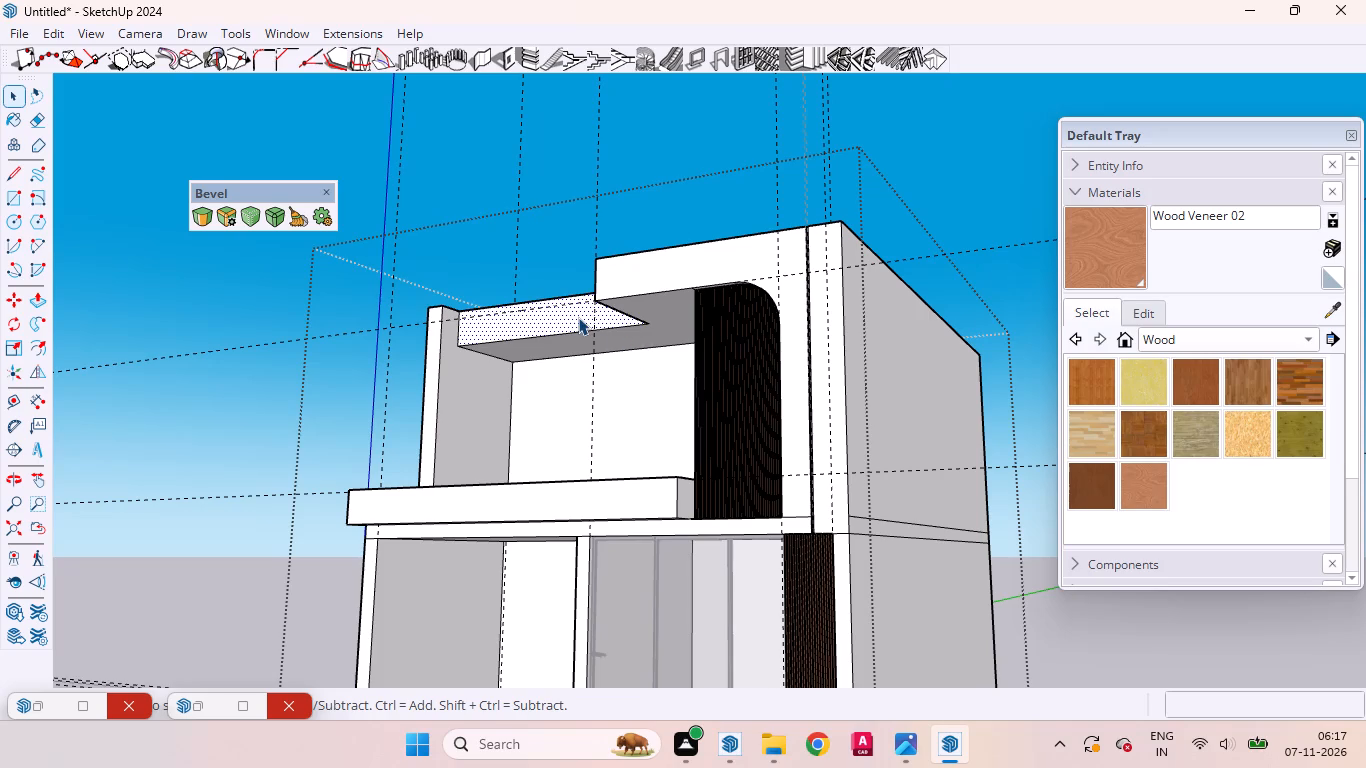
pyautogui.press('p')
pyautogui.click(578, 317)
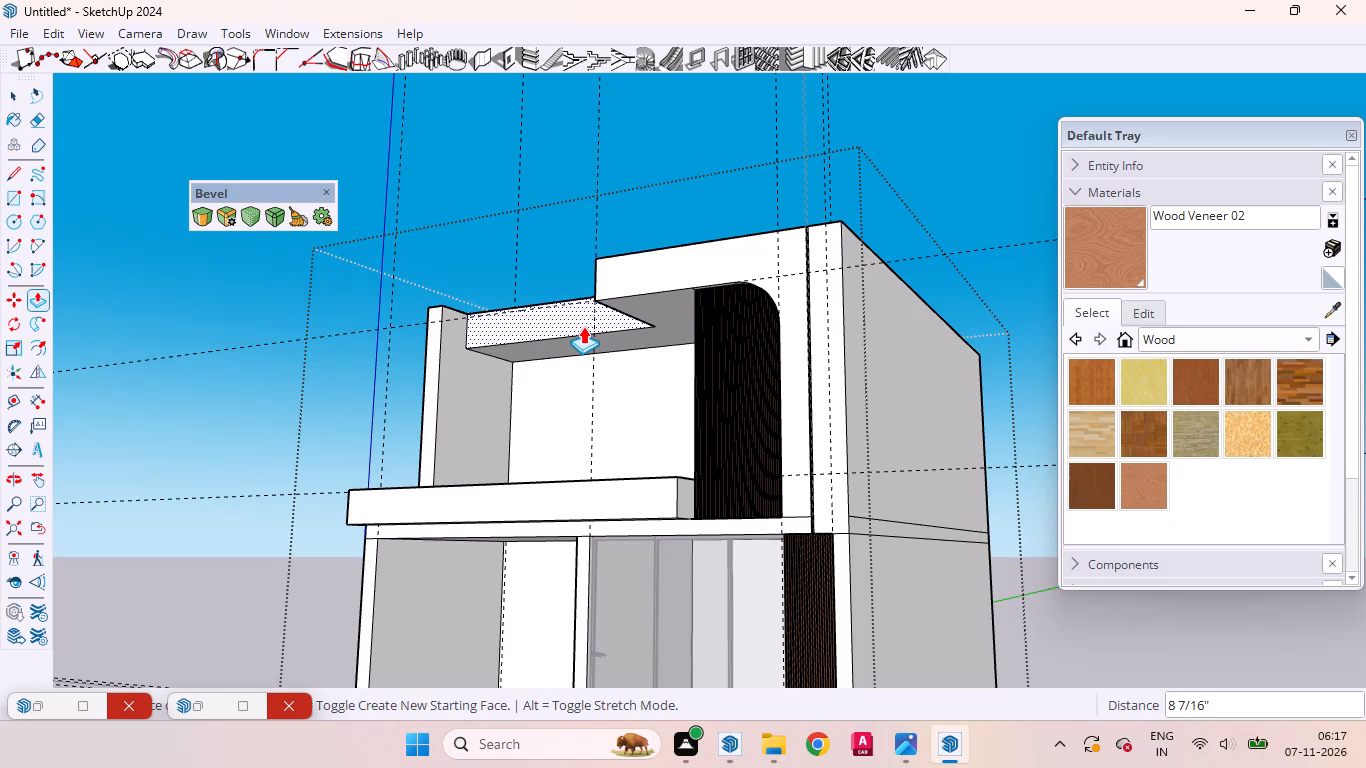
pyautogui.press('2')
pyautogui.press('4')
pyautogui.press('Return')
pyautogui.press('space')
# Push/Pull the front face of the terrace's side wall forward about 1' 7" toward the slab's front edge.
pyautogui.scroll(-4, 652, 366)
pyautogui.moveTo(600, 383); pyautogui.dragTo(738, 328, button='middle')
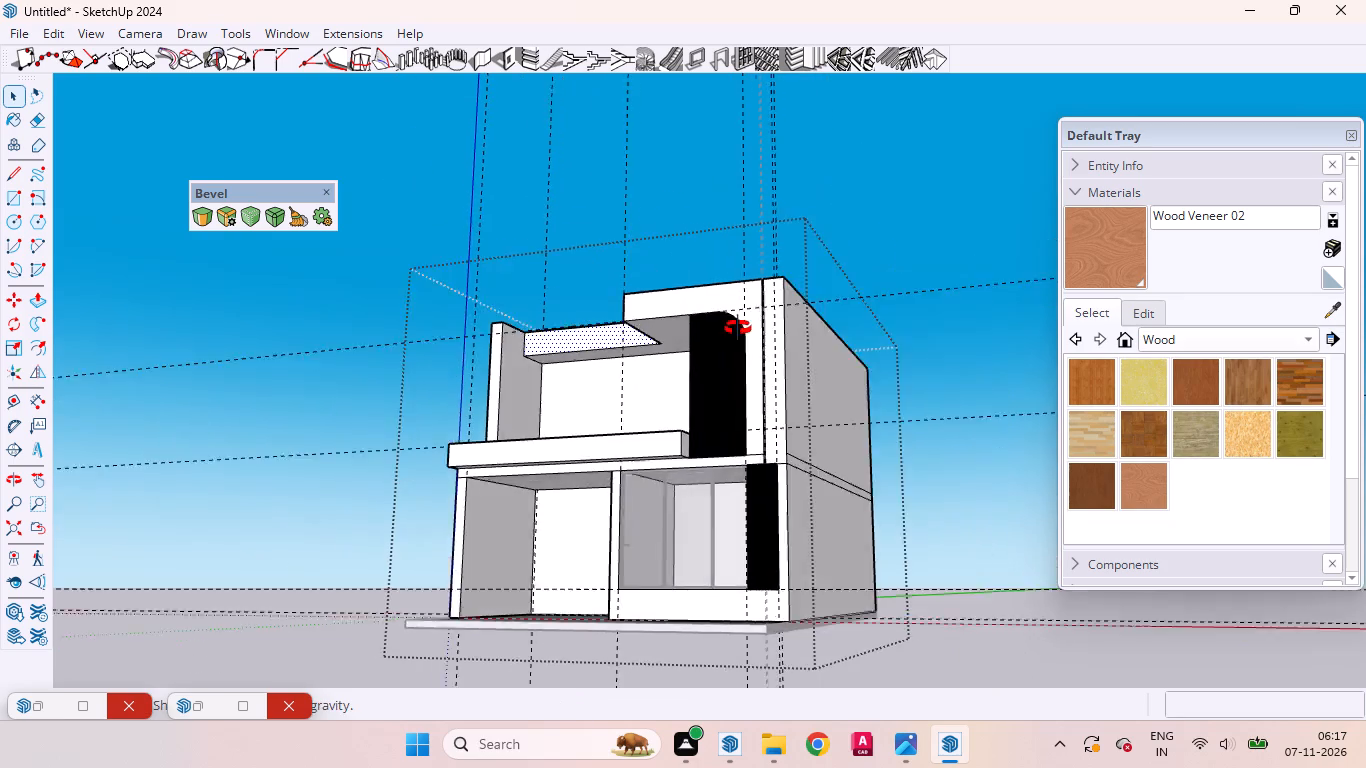
pyautogui.moveTo(738, 328); pyautogui.dragTo(830, 324, button='middle')
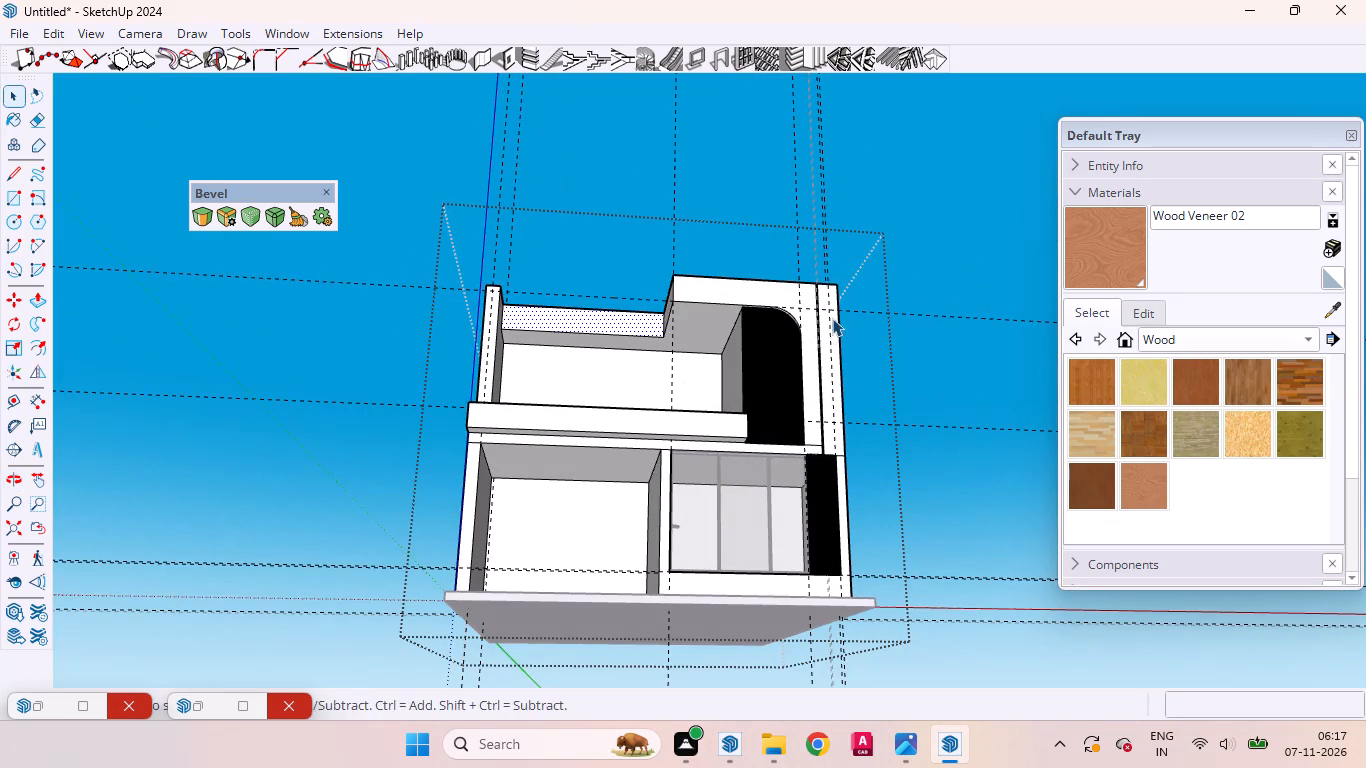
pyautogui.click(621, 359)
pyautogui.moveTo(602, 412); pyautogui.dragTo(947, 617, button='middle')
pyautogui.middleClick(947, 617)
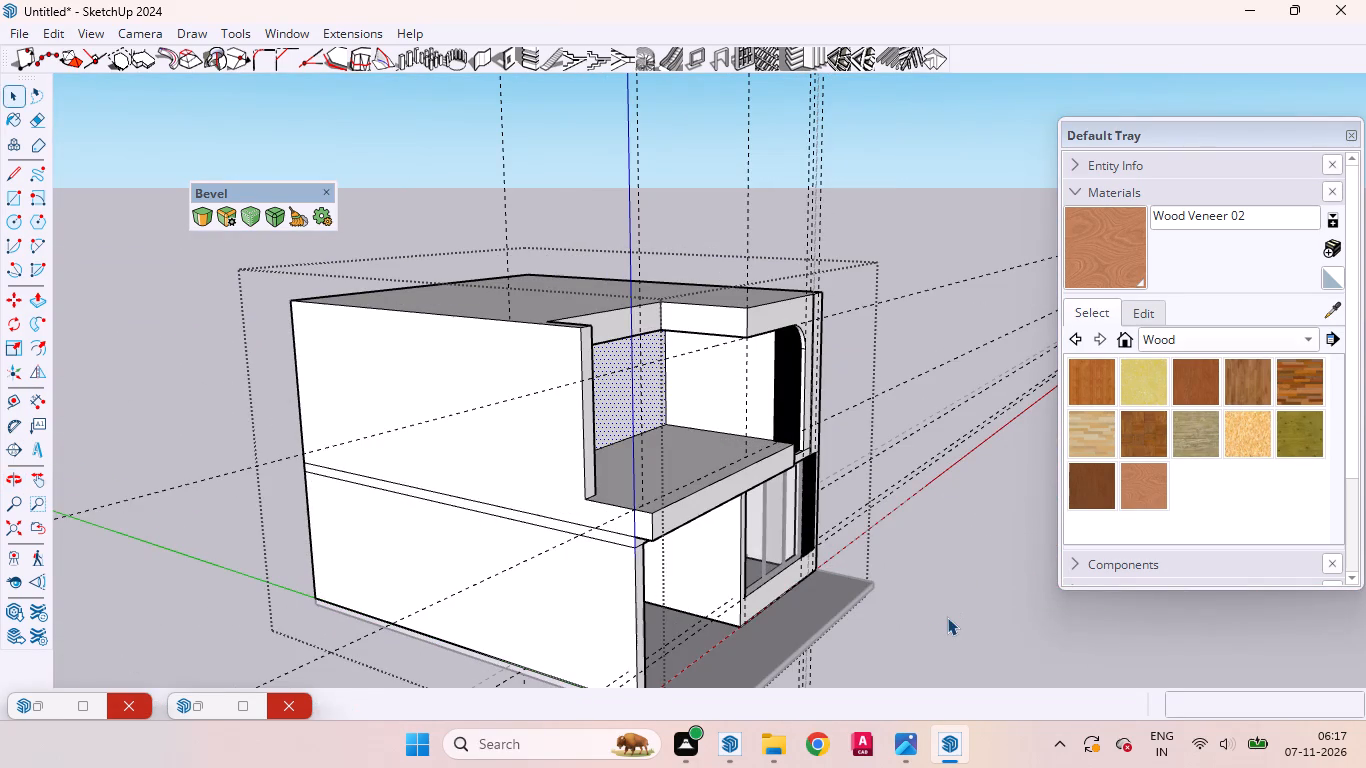
pyautogui.scroll(7, 769, 534)
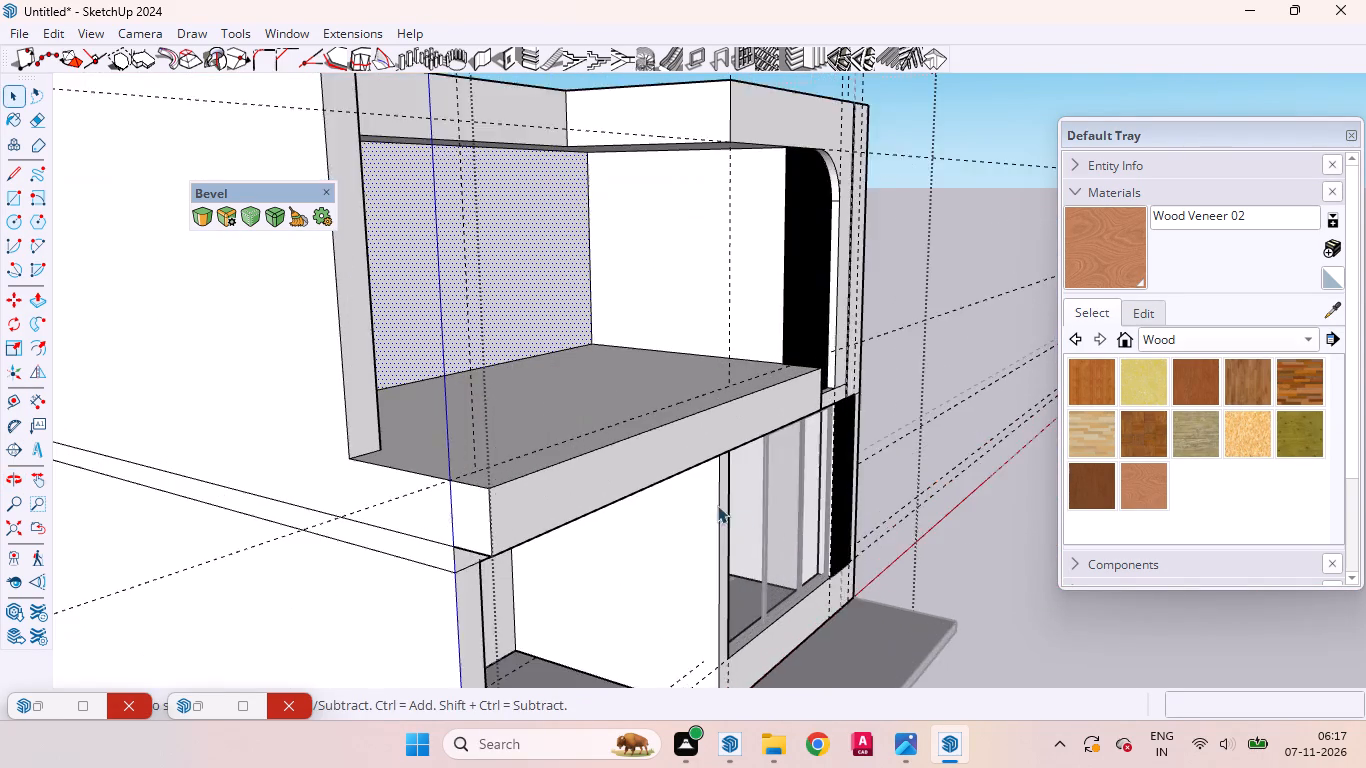
pyautogui.scroll(3, 502, 439)
pyautogui.click(228, 396)
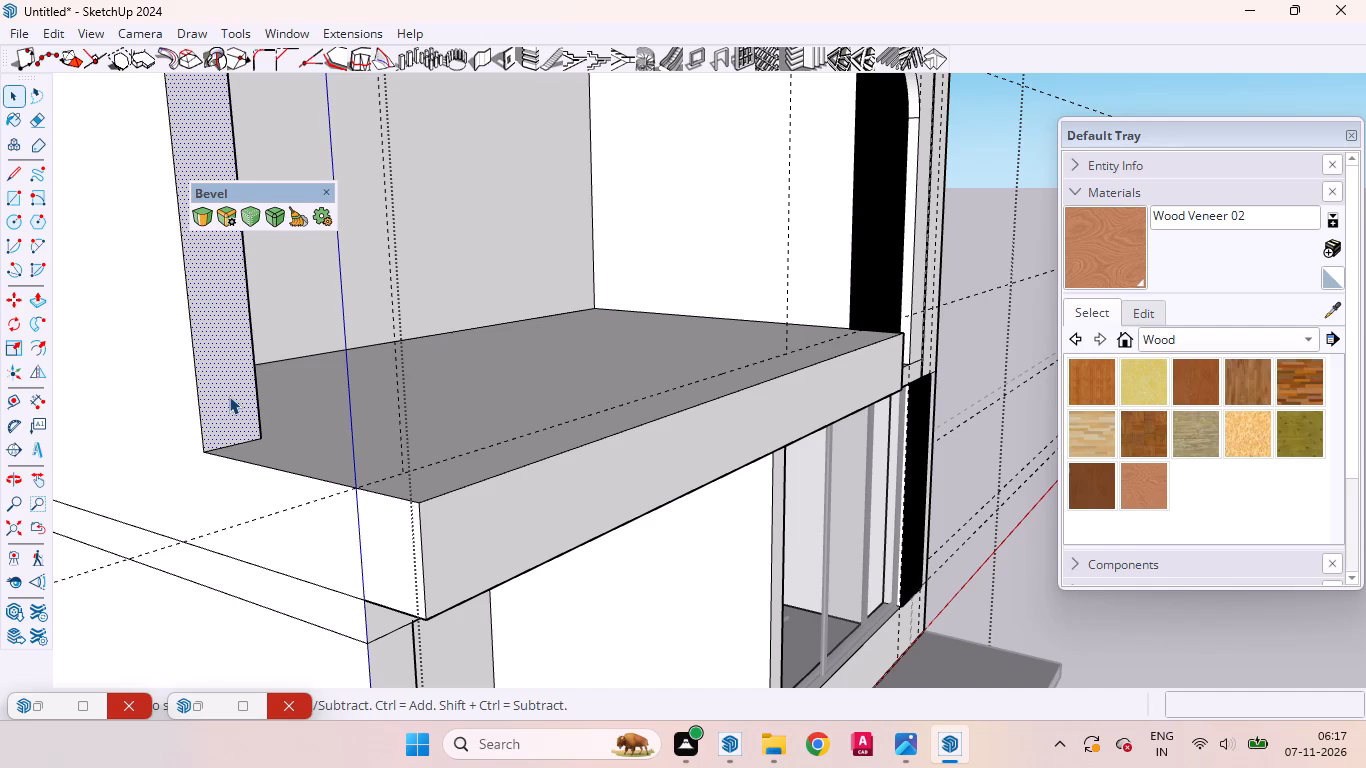
pyautogui.press('p')
pyautogui.click(232, 396)
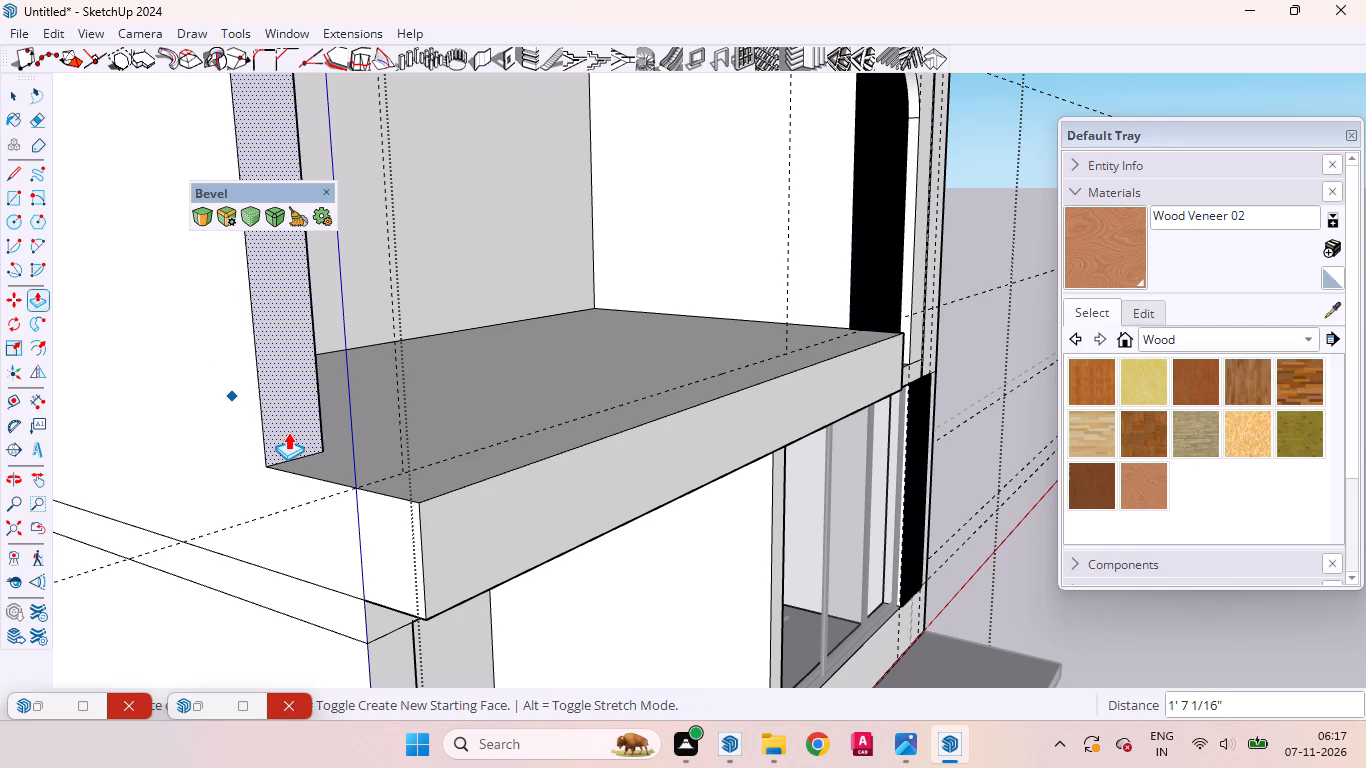
pyautogui.click(297, 439)
pyautogui.press('space')
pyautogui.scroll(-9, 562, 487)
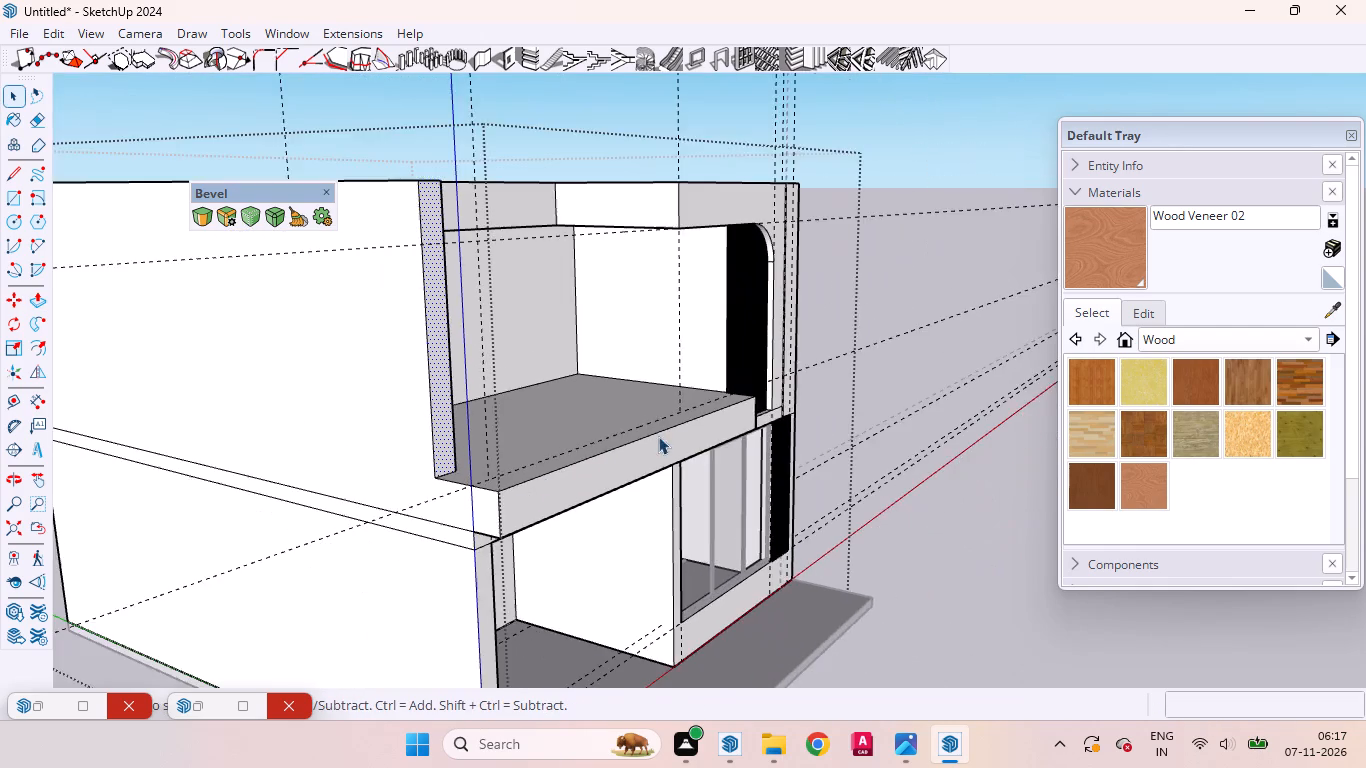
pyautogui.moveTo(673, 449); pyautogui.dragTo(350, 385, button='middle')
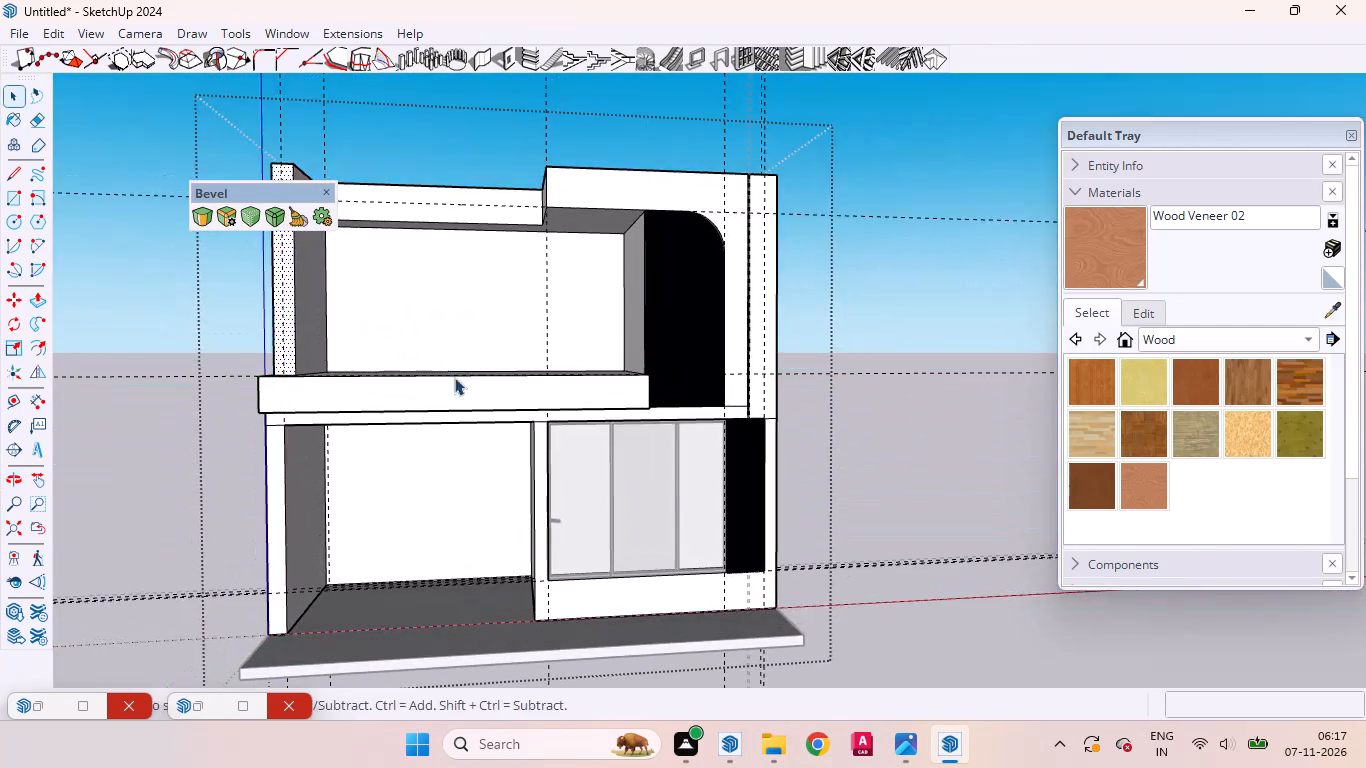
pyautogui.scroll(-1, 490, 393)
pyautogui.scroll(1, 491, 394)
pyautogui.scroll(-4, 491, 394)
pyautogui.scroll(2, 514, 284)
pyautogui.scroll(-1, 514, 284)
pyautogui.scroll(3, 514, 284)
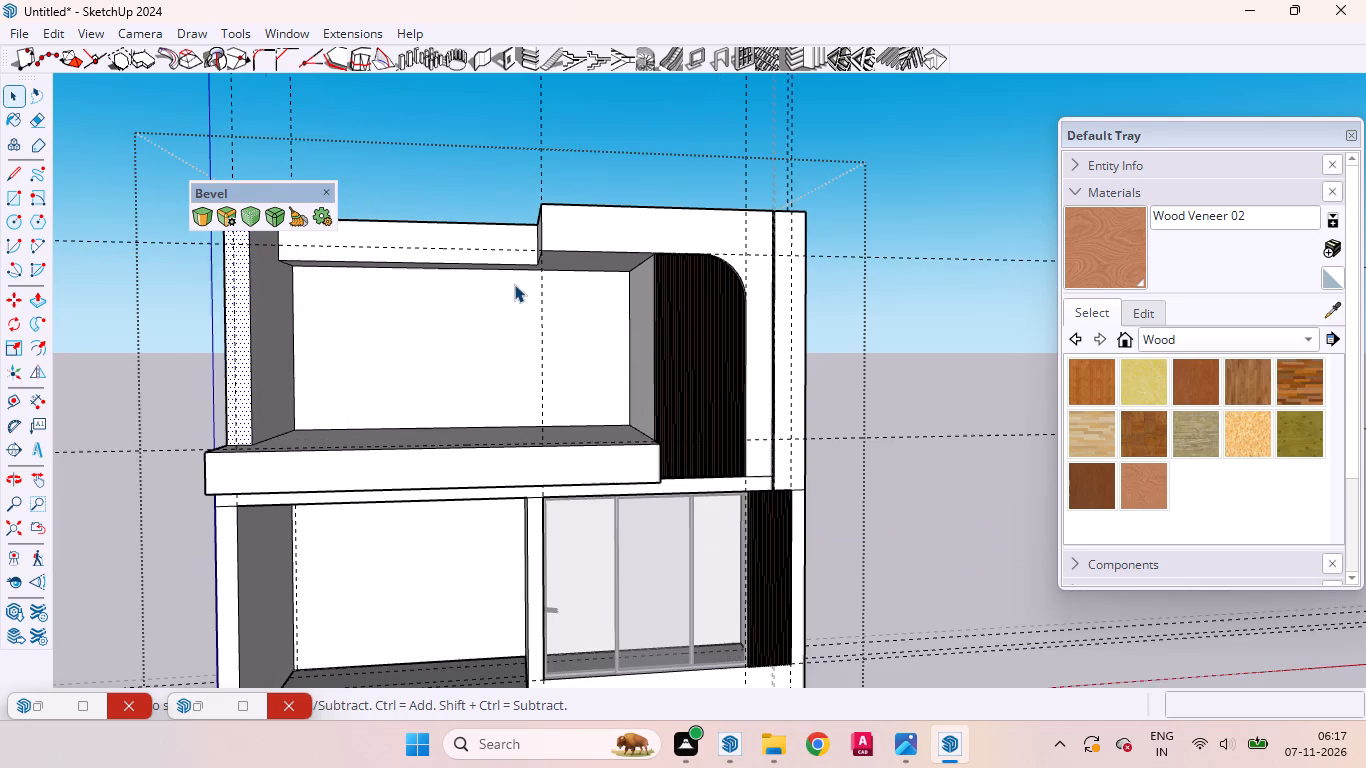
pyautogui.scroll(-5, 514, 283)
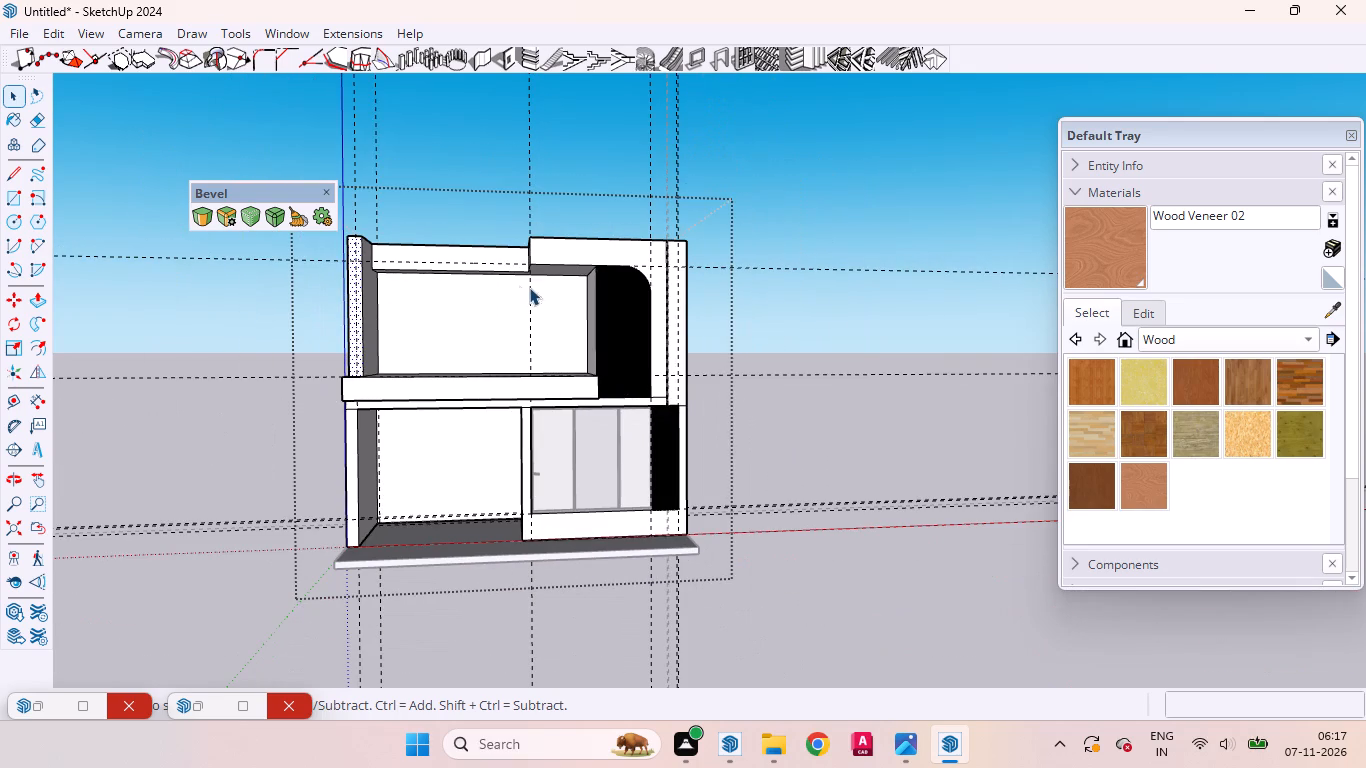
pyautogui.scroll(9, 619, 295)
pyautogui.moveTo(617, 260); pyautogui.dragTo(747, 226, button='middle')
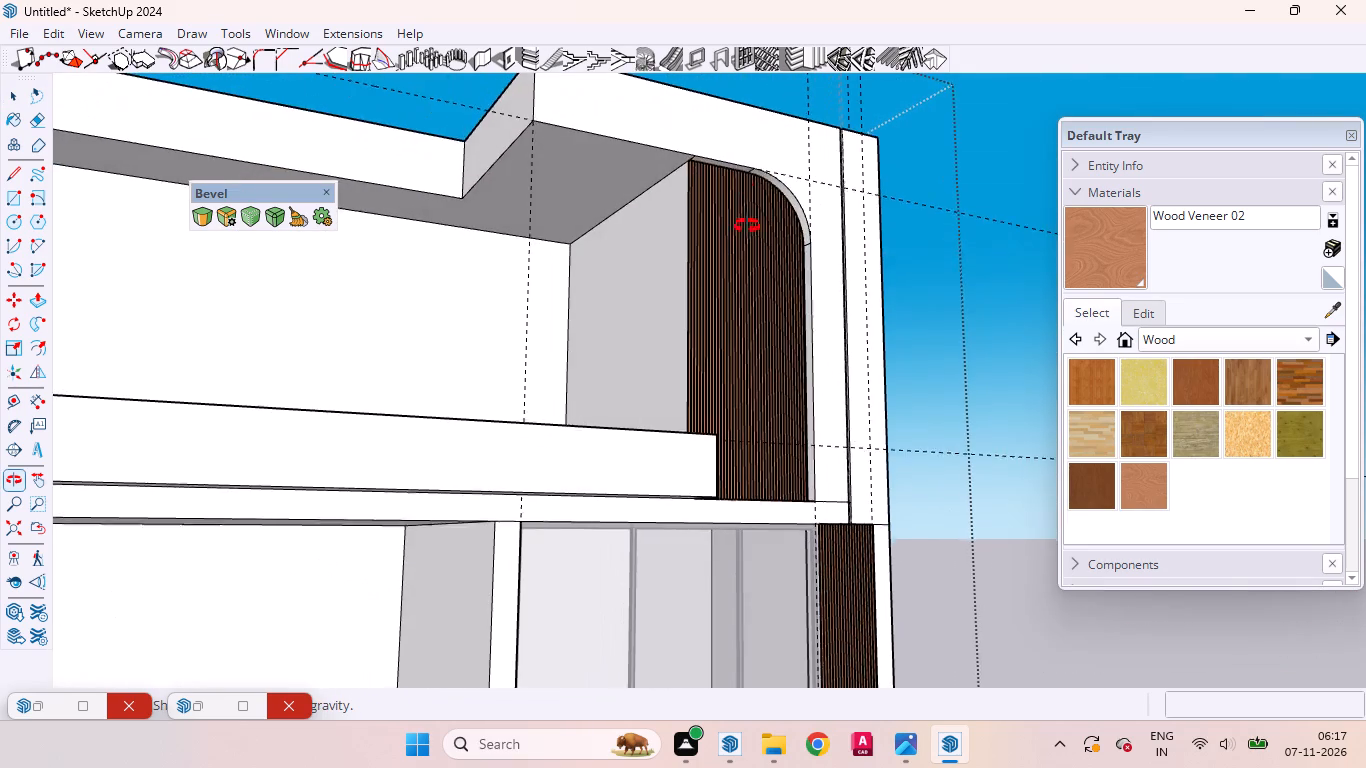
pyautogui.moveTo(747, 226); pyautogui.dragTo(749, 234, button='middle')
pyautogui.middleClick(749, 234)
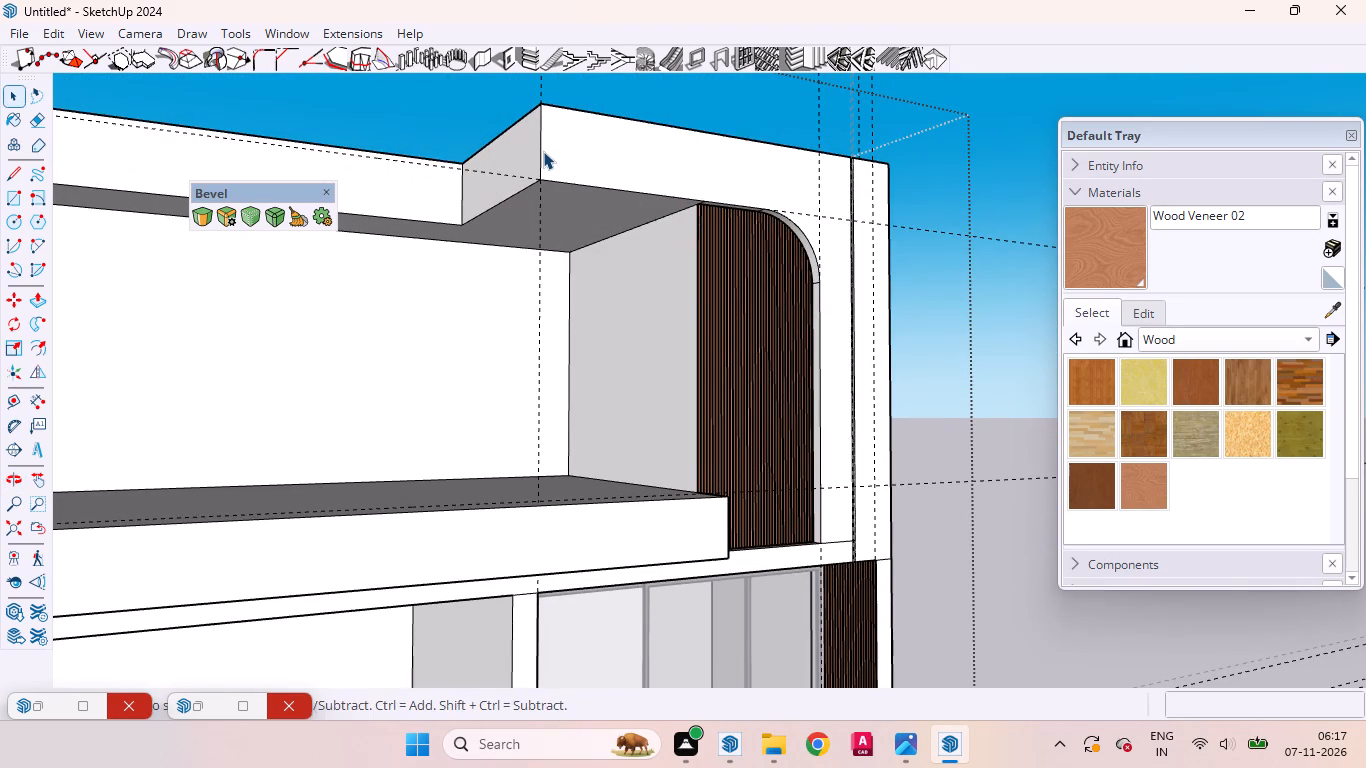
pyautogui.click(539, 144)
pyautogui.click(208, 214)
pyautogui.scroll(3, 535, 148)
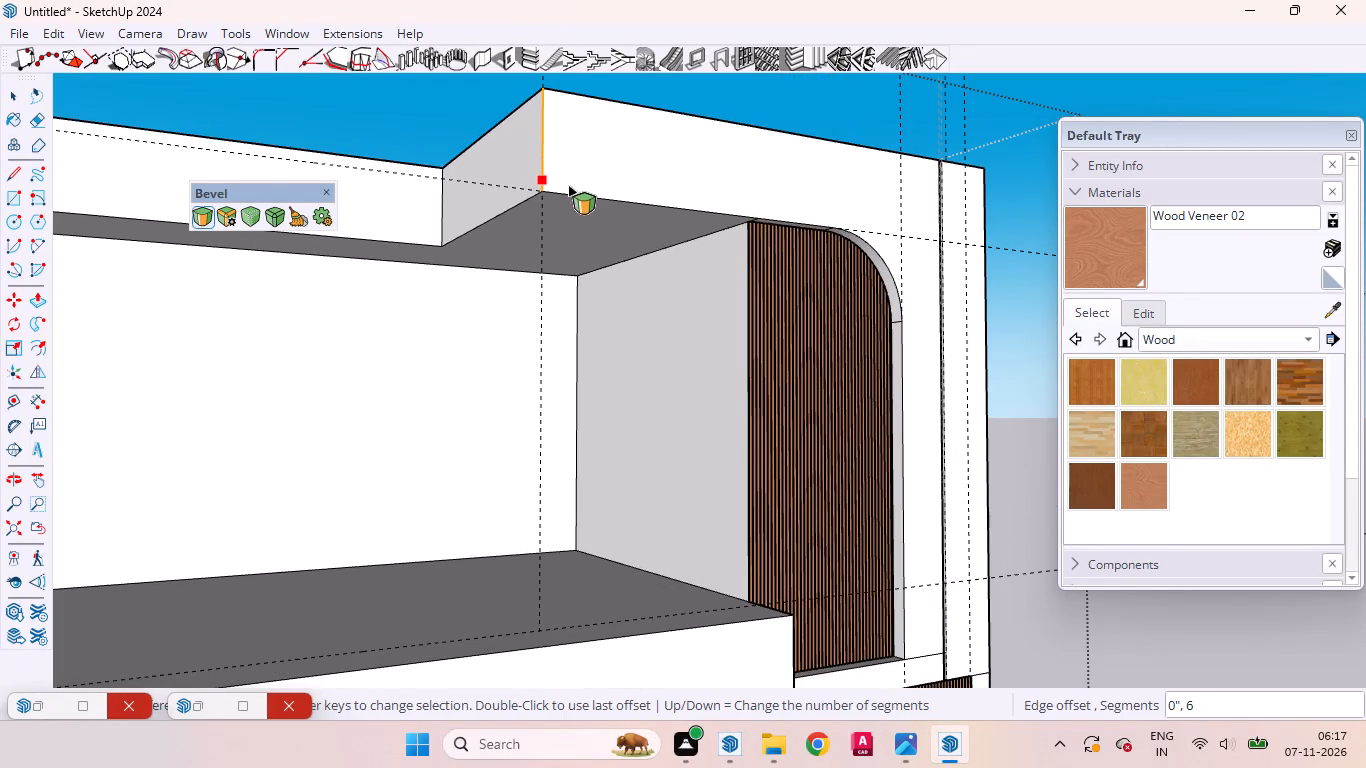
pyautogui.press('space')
# Bevel the top front edge of the terrace's side wall with an offset of about 10" and 6 segments.
pyautogui.scroll(-5, 568, 329)
pyautogui.moveTo(596, 295); pyautogui.dragTo(492, 515, button='middle')
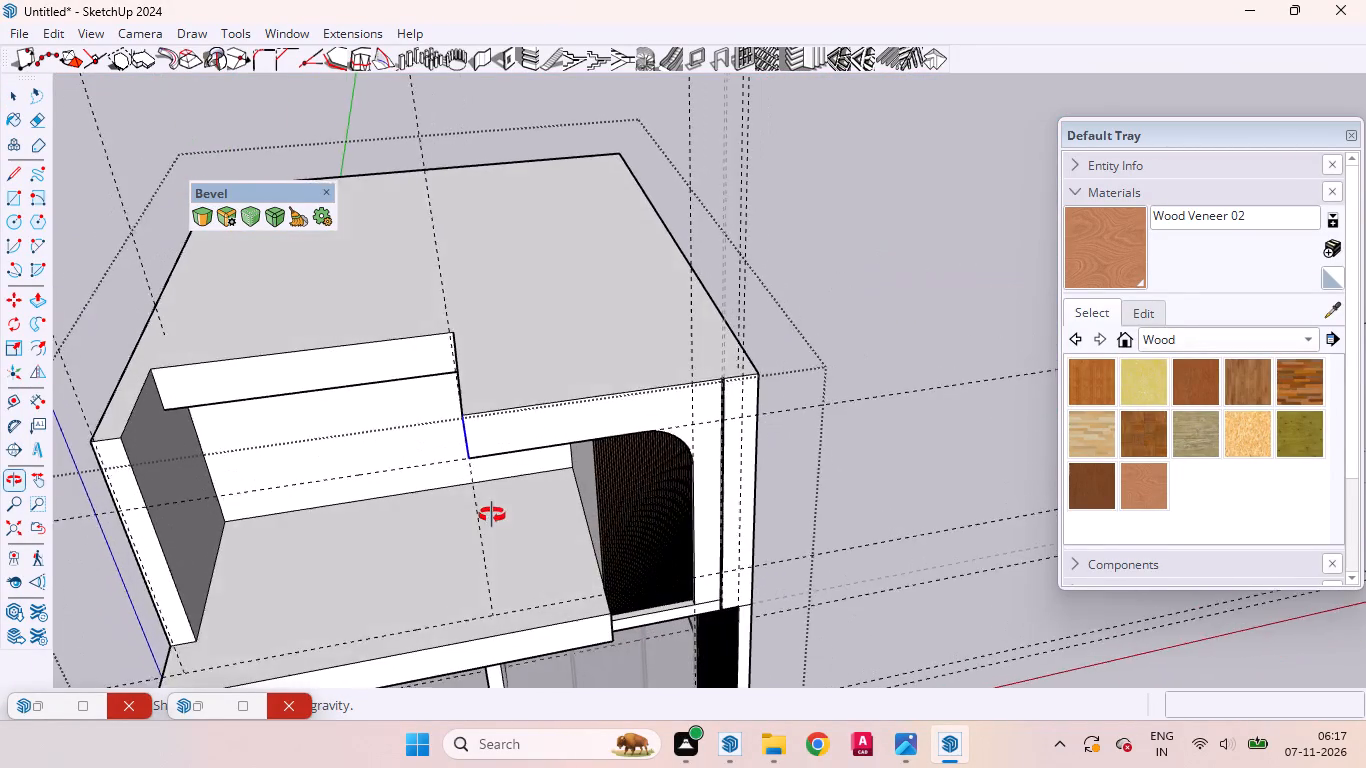
pyautogui.moveTo(492, 515); pyautogui.dragTo(492, 519, button='middle')
pyautogui.middleClick(492, 517)
pyautogui.scroll(-9, 683, 430)
pyautogui.scroll(9, 489, 401)
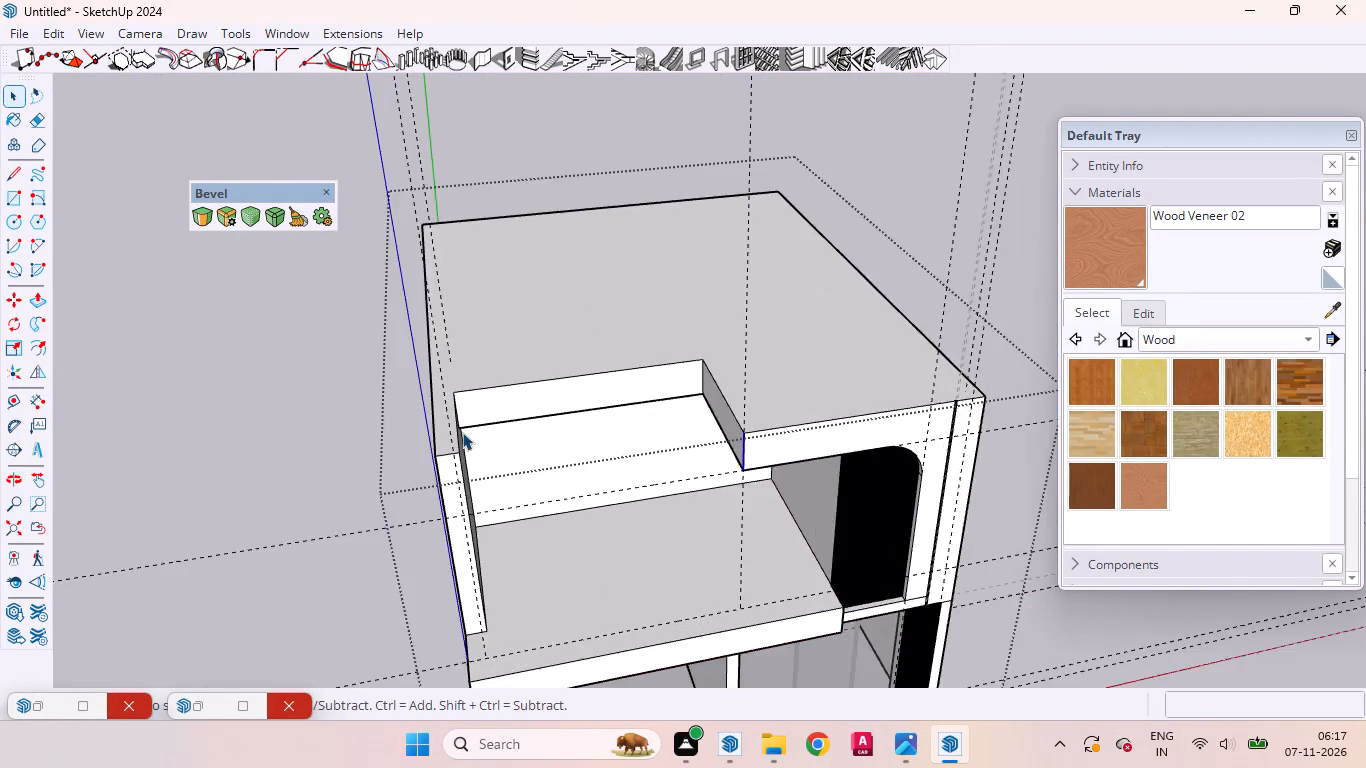
pyautogui.scroll(3, 462, 432)
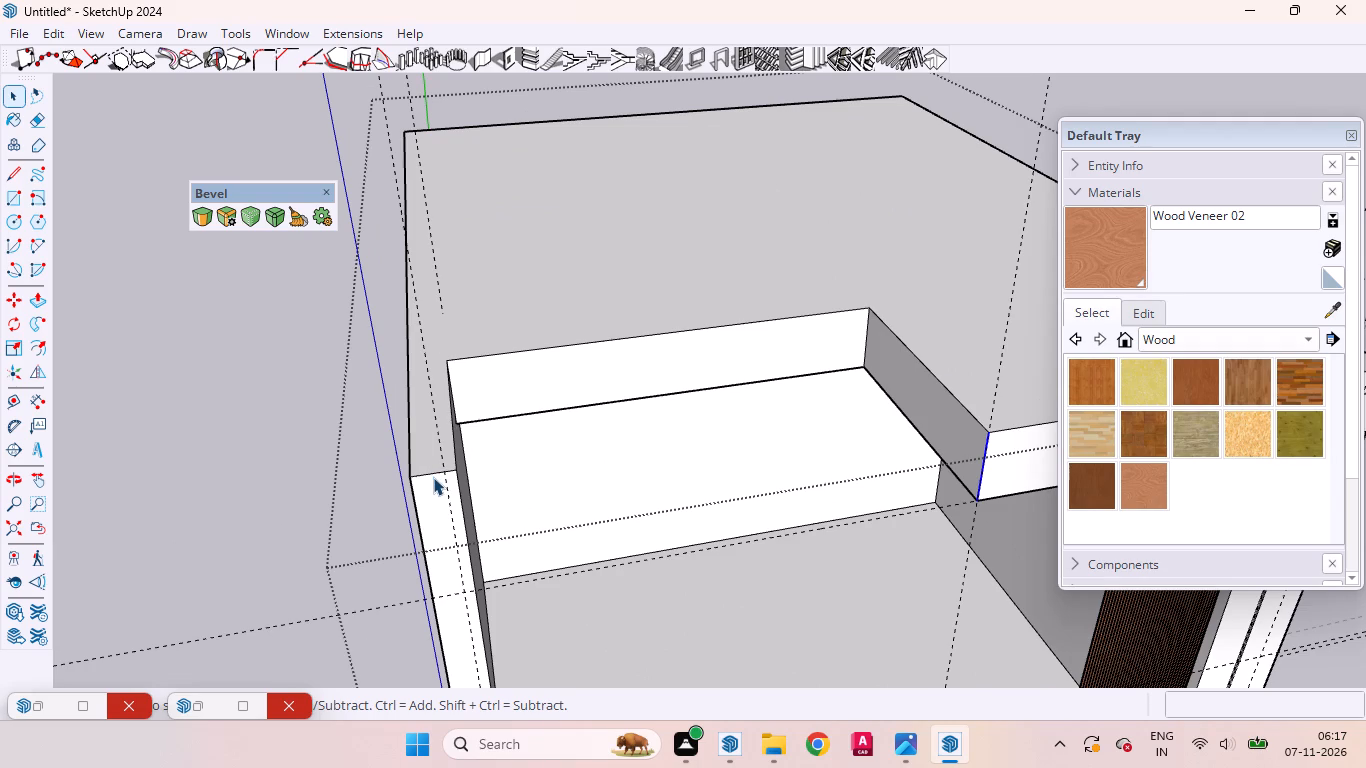
pyautogui.click(430, 473)
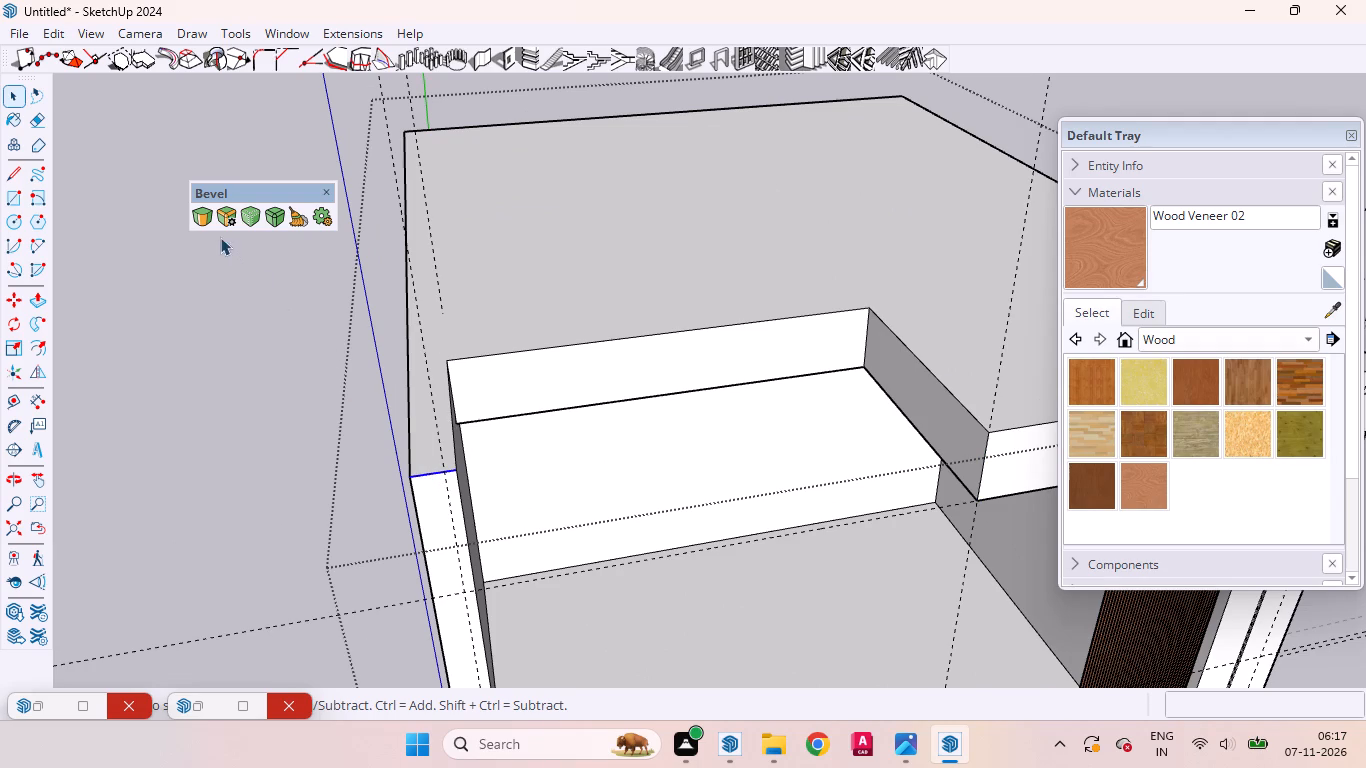
pyautogui.click(208, 217)
pyautogui.scroll(9, 433, 477)
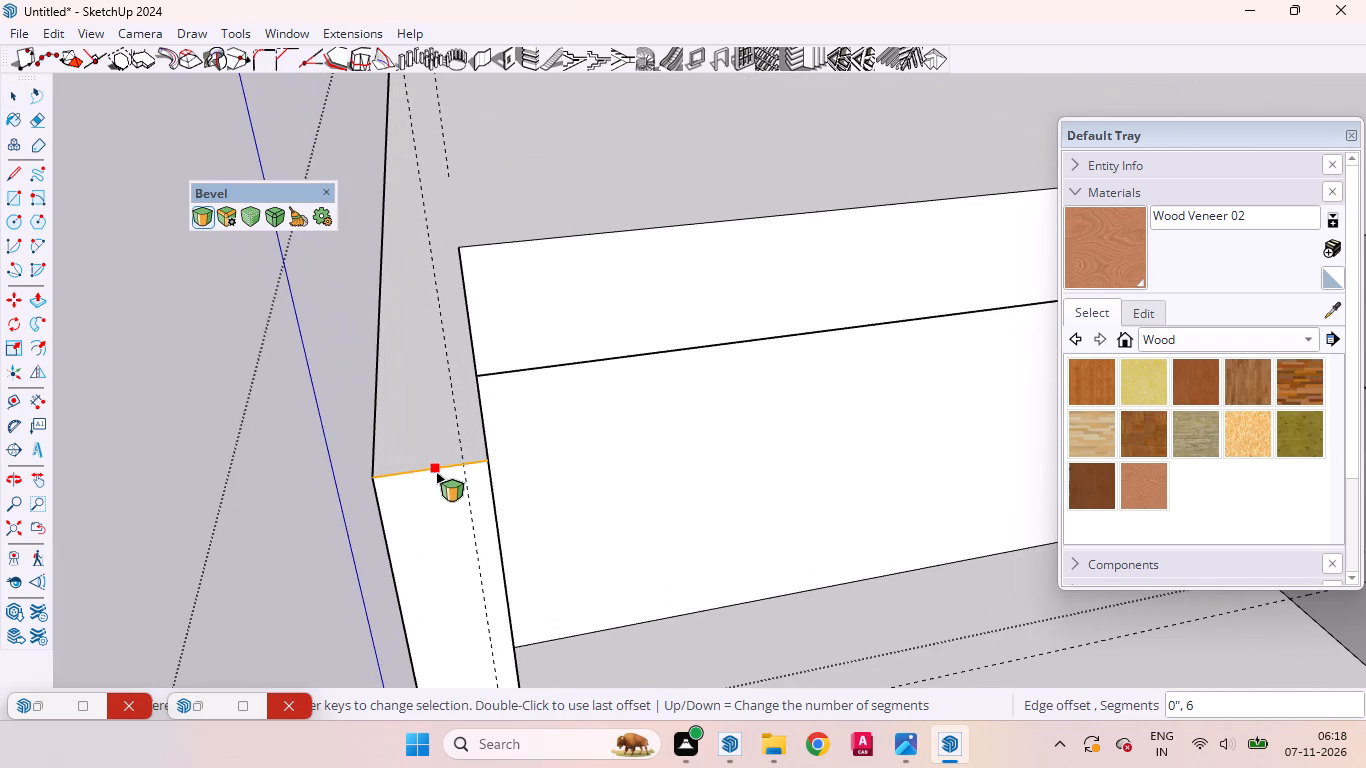
pyautogui.click(436, 470)
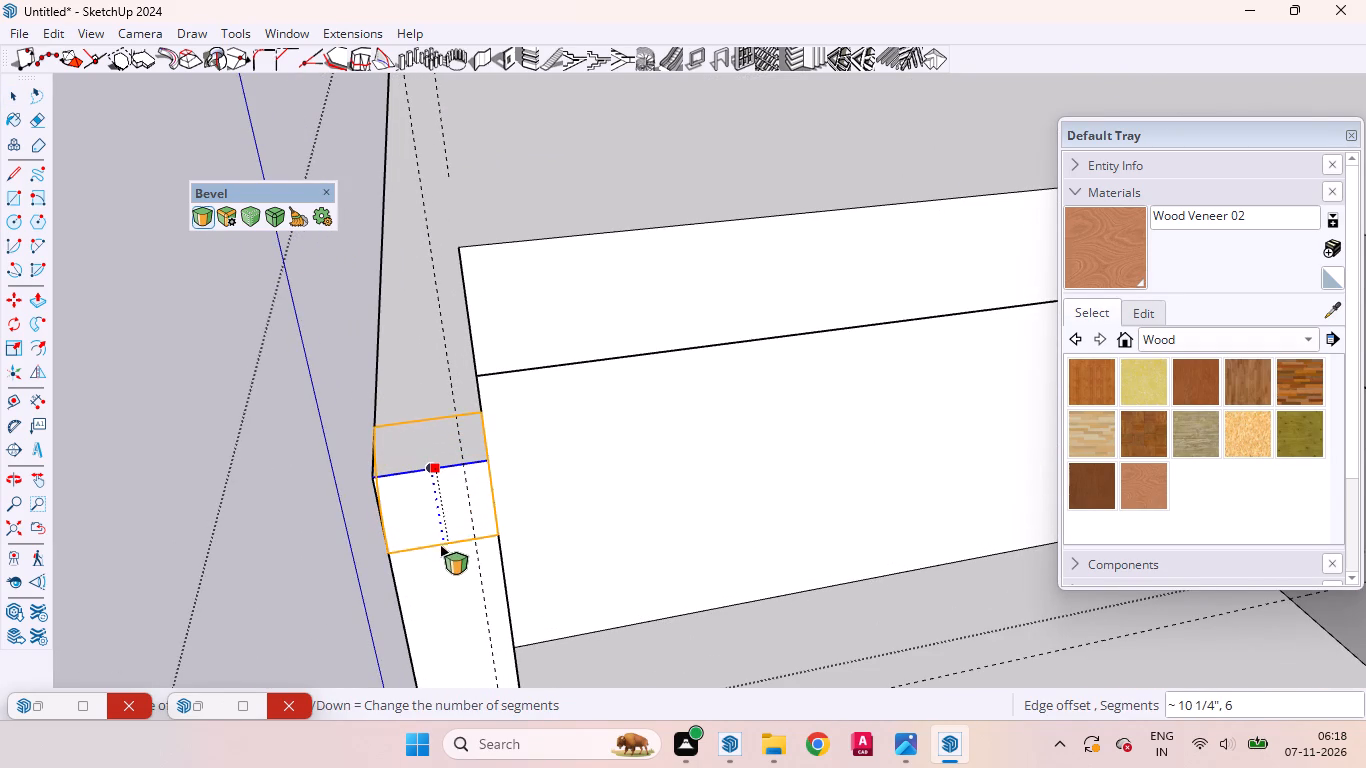
pyautogui.moveTo(439, 544); pyautogui.dragTo(138, 502, button='middle')
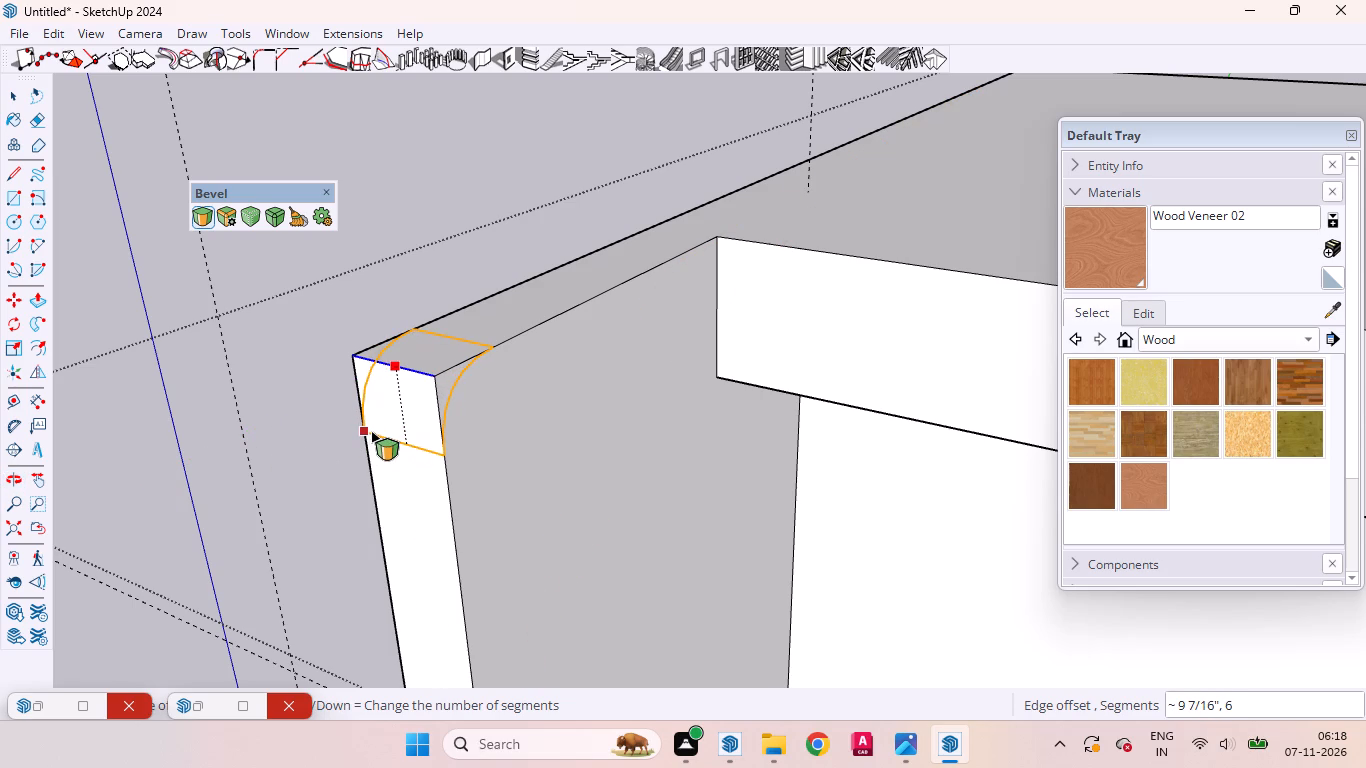
pyautogui.click(371, 436)
pyautogui.scroll(-2, 513, 398)
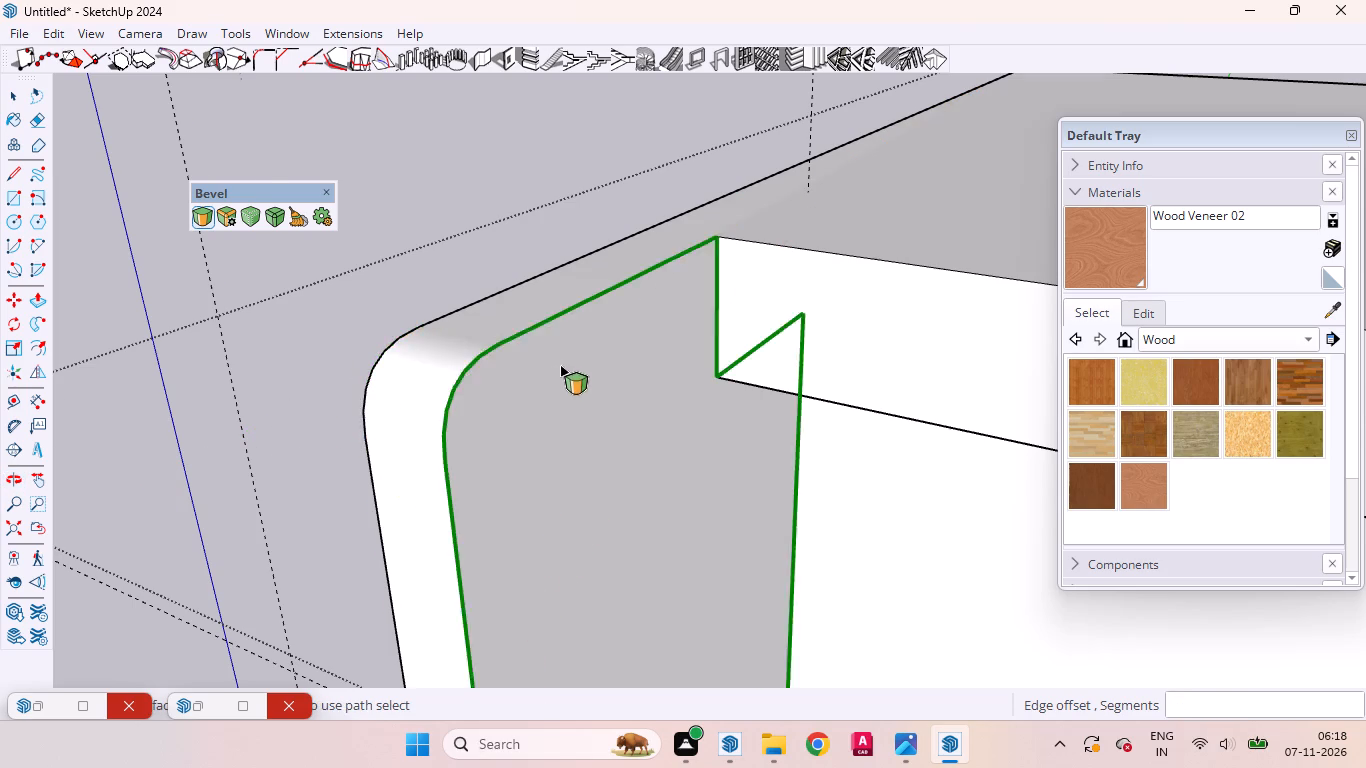
pyautogui.scroll(-8, 560, 365)
pyautogui.moveTo(537, 428); pyautogui.dragTo(717, 291, button='middle')
pyautogui.scroll(-4, 554, 316)
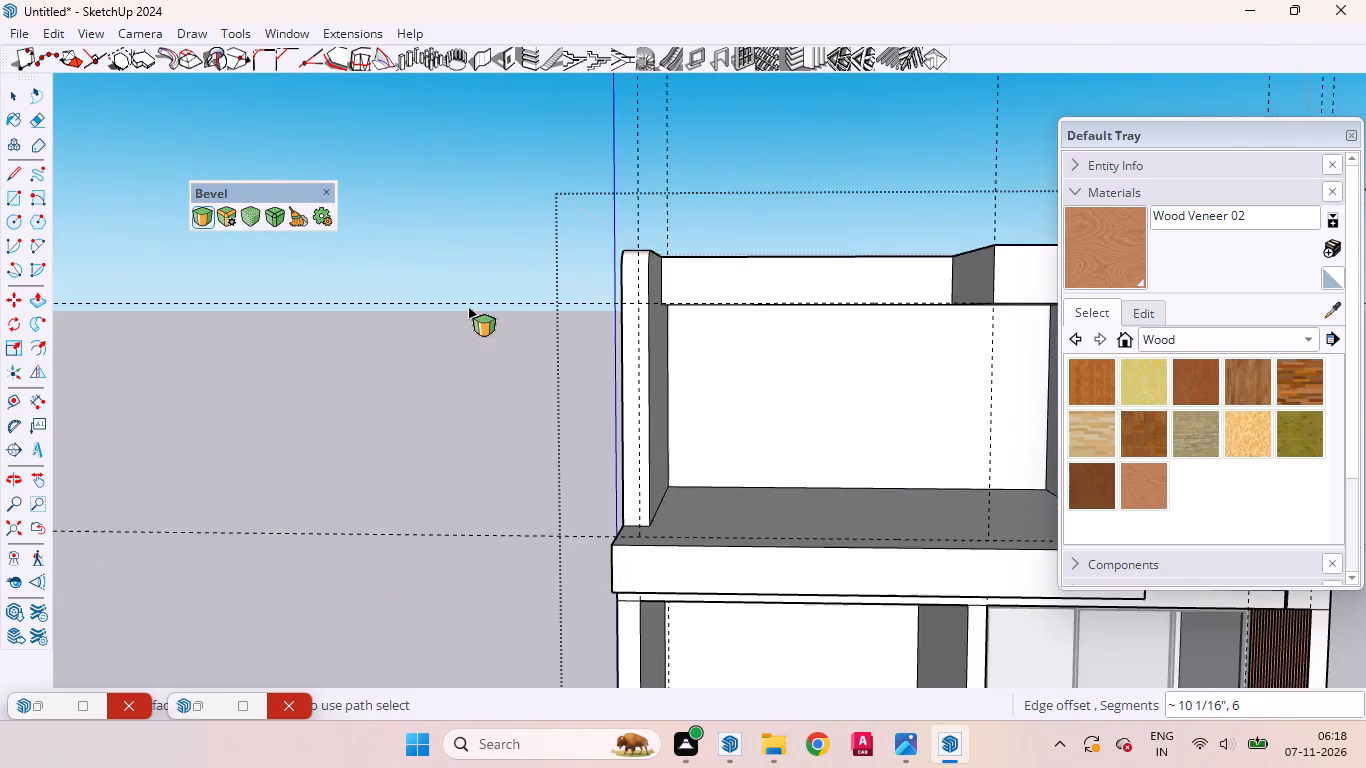
# Bevel the vertical front corner edge where the projecting upper band meets the recessed band, with about 1' 3 1/2" offset and 6 segments.
pyautogui.scroll(-1, 468, 307)
pyautogui.scroll(1, 468, 307)
pyautogui.scroll(-3, 468, 307)
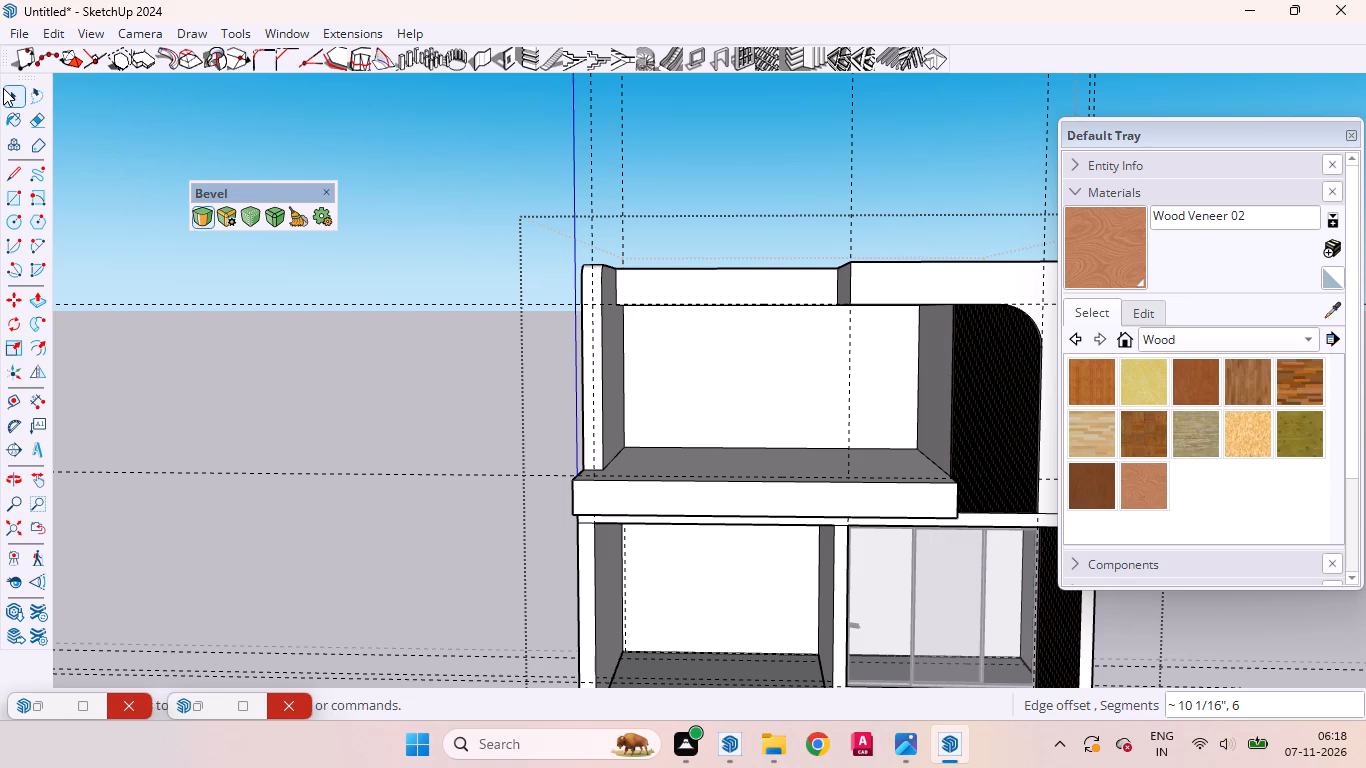
pyautogui.click(8, 88)
pyautogui.scroll(3, 785, 266)
pyautogui.scroll(-1, 788, 267)
pyautogui.scroll(2, 789, 268)
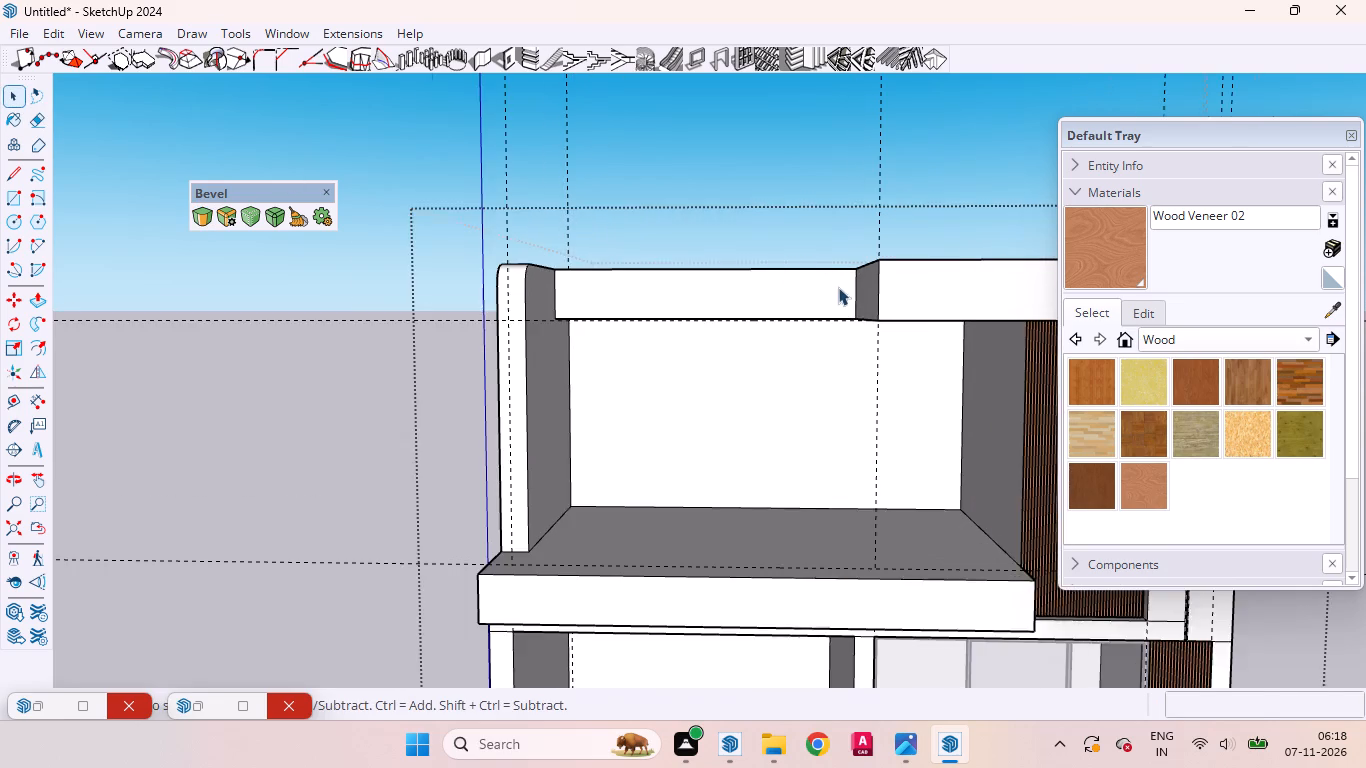
pyautogui.scroll(1, 838, 287)
pyautogui.scroll(-3, 546, 344)
pyautogui.scroll(3, 782, 311)
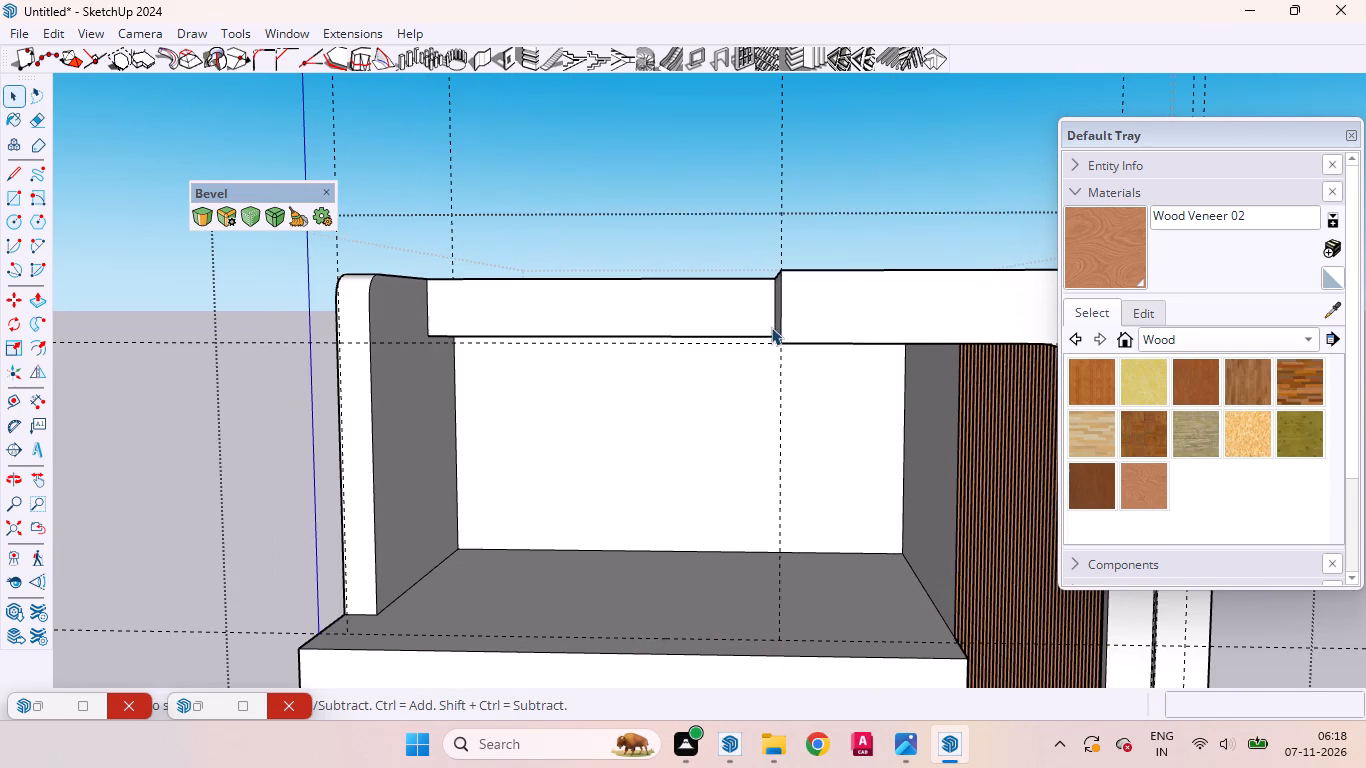
pyautogui.scroll(6, 772, 327)
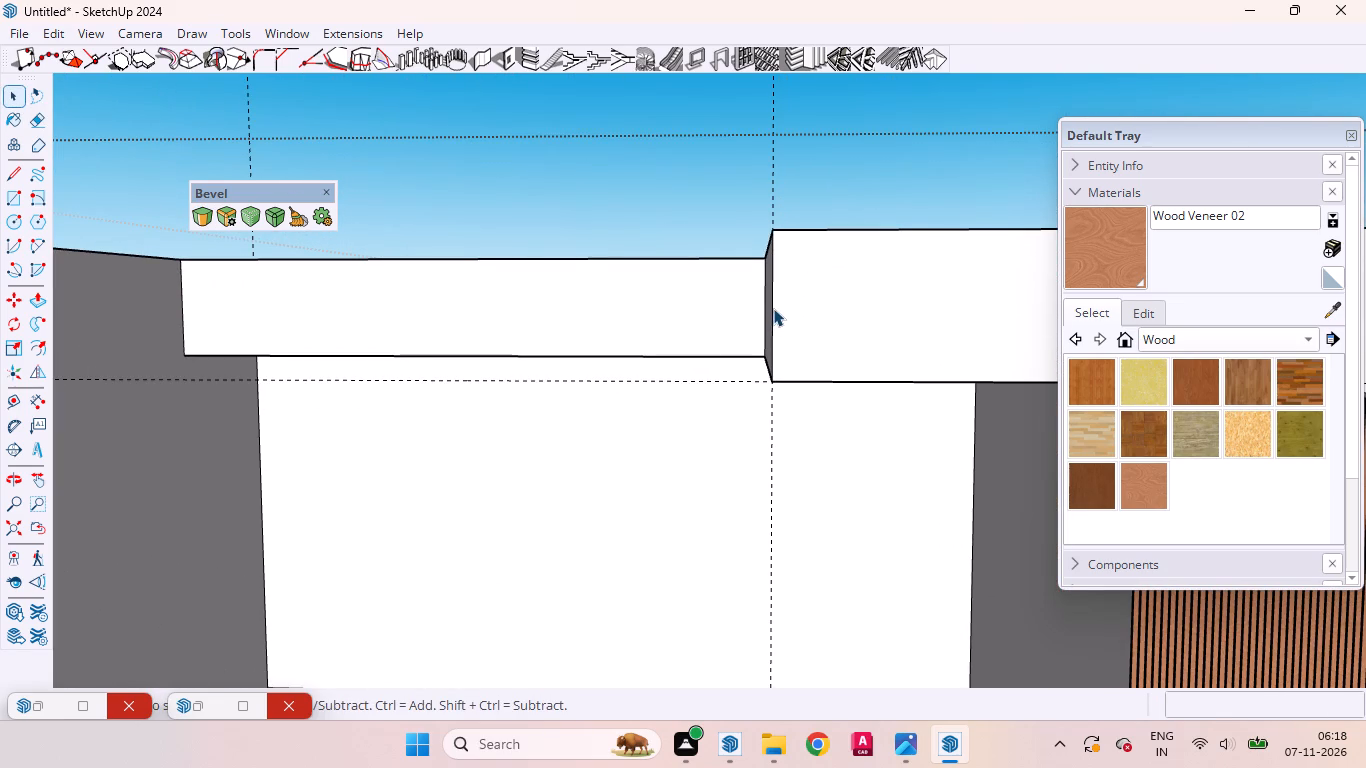
pyautogui.click(773, 308)
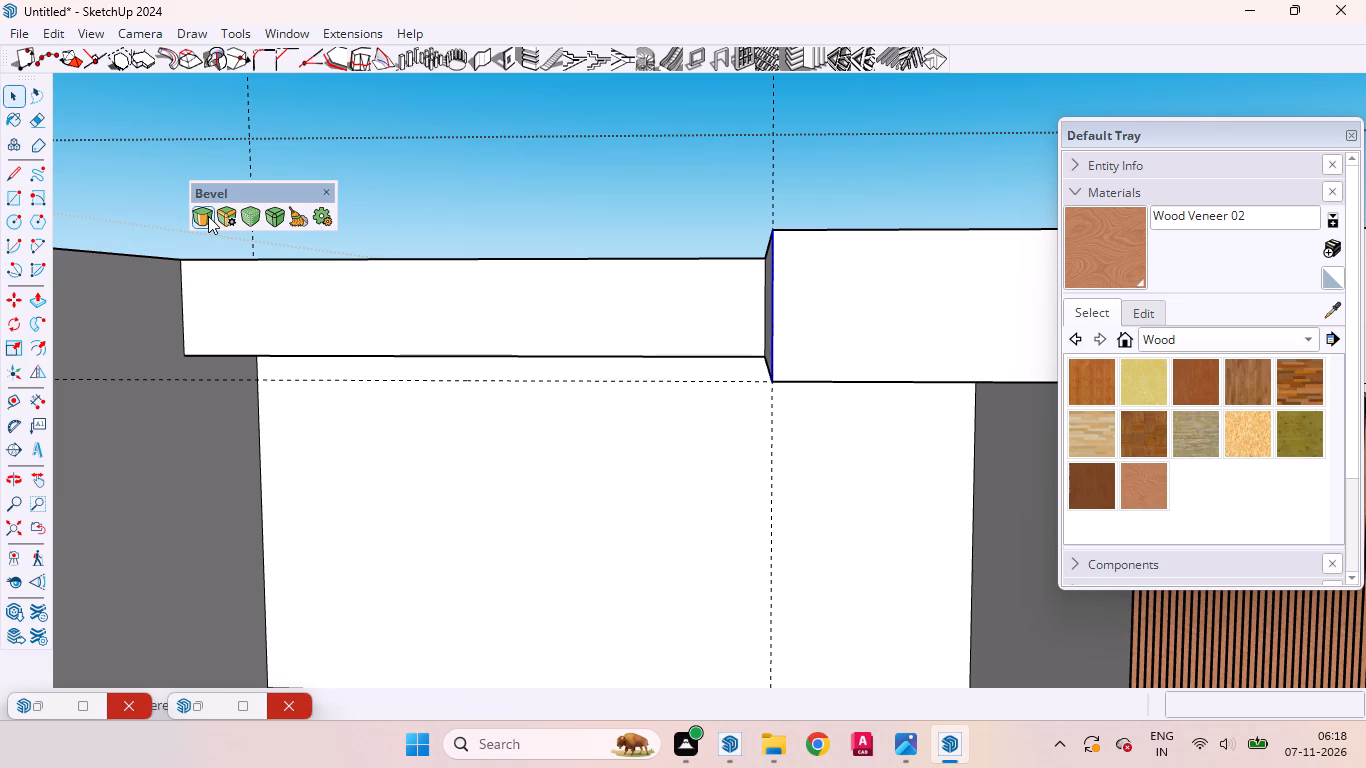
pyautogui.click(208, 216)
pyautogui.scroll(4, 783, 297)
pyautogui.moveTo(785, 331); pyautogui.dragTo(1174, 419, button='middle')
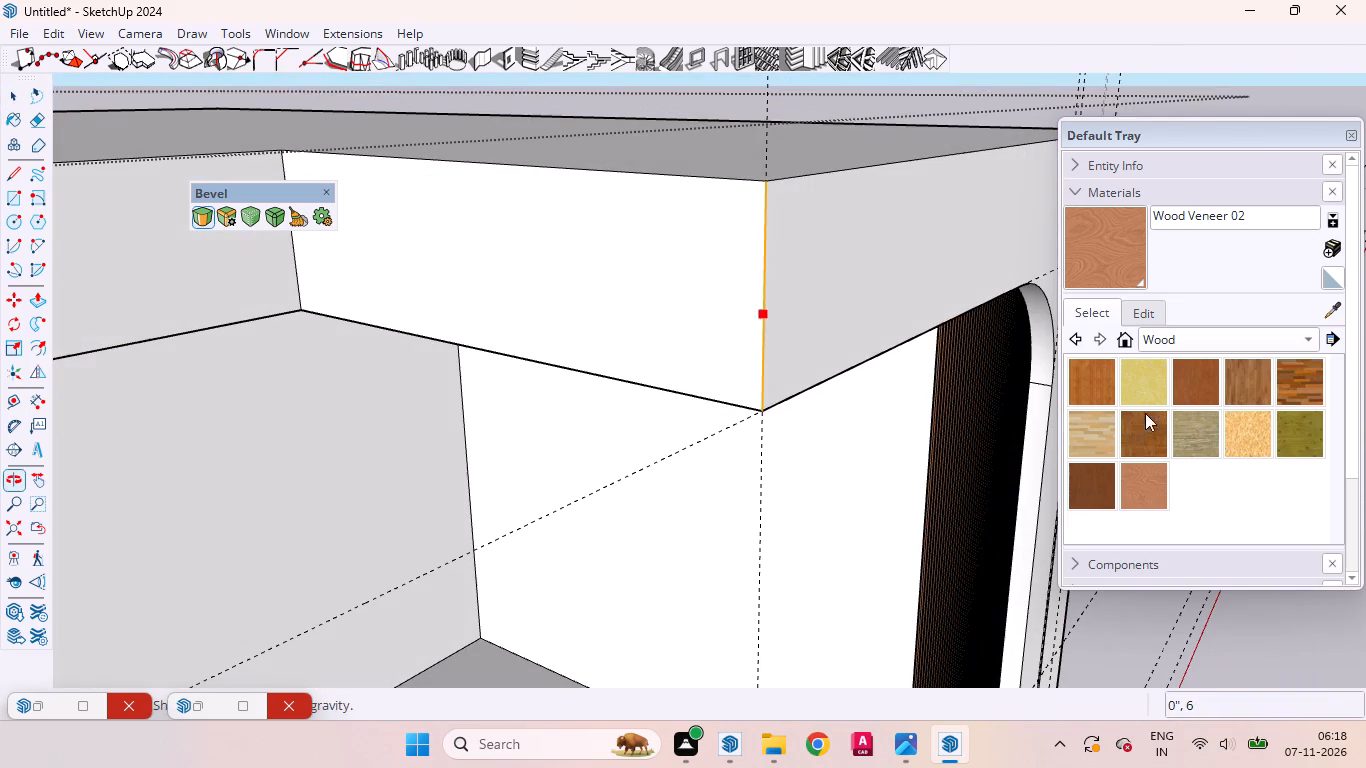
pyautogui.click(780, 276)
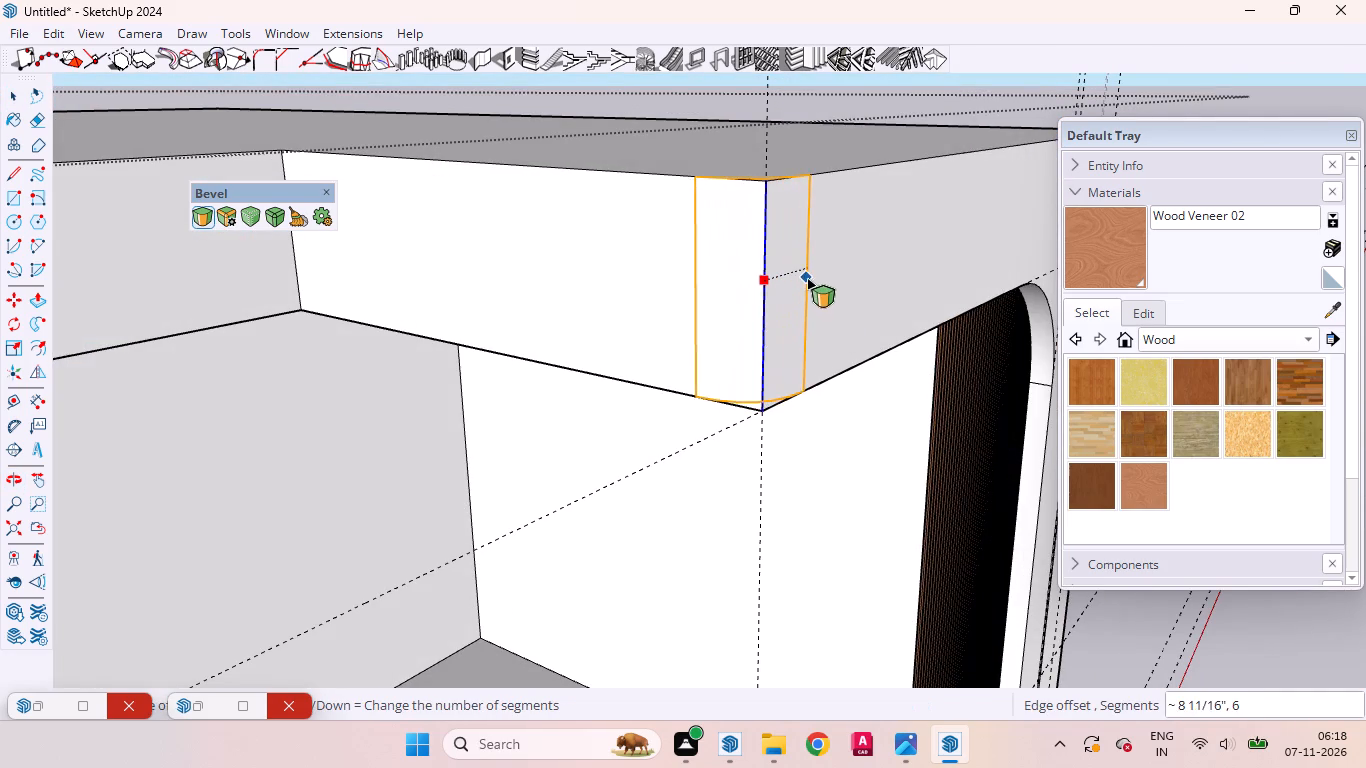
pyautogui.moveTo(812, 315); pyautogui.dragTo(809, 448, button='middle')
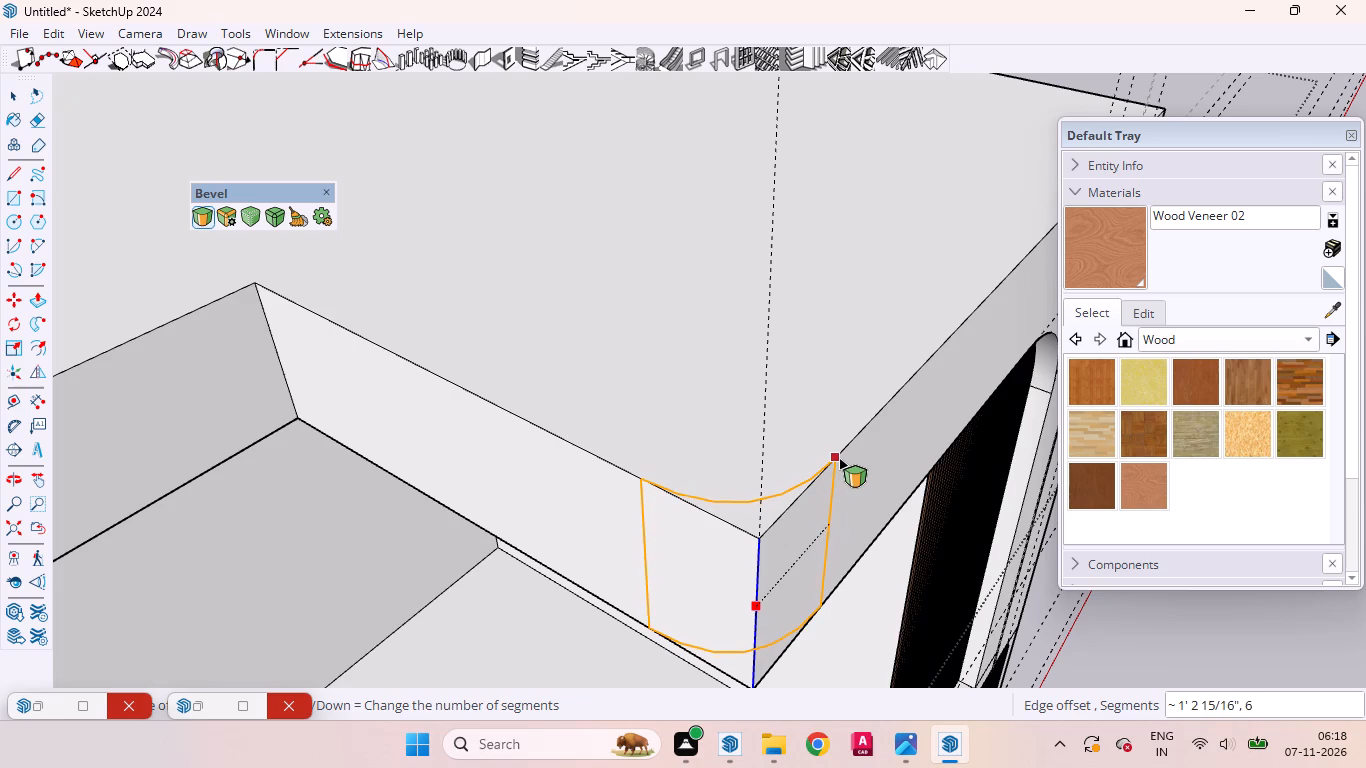
pyautogui.click(840, 457)
pyautogui.moveTo(762, 511); pyautogui.dragTo(606, 437, button='middle')
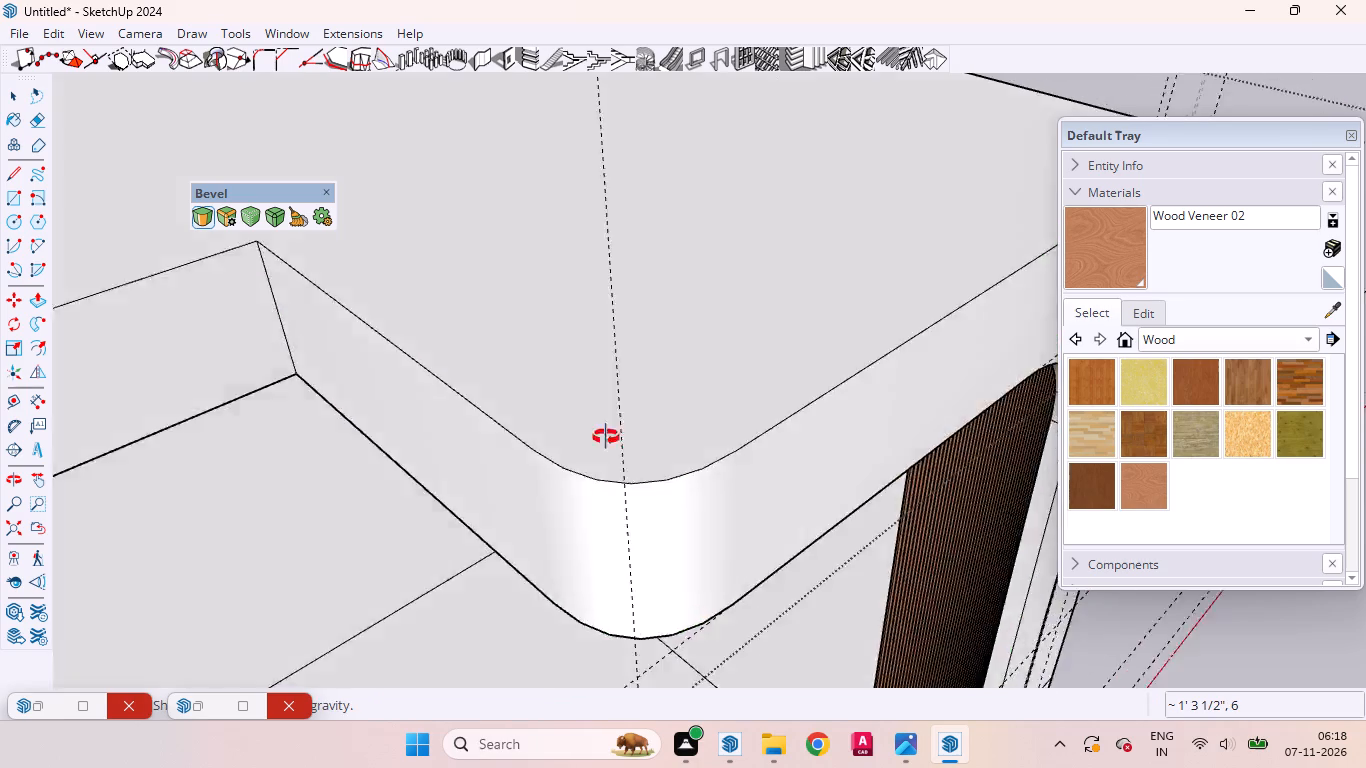
pyautogui.moveTo(606, 437); pyautogui.dragTo(542, 341, button='middle')
pyautogui.scroll(-10, 643, 325)
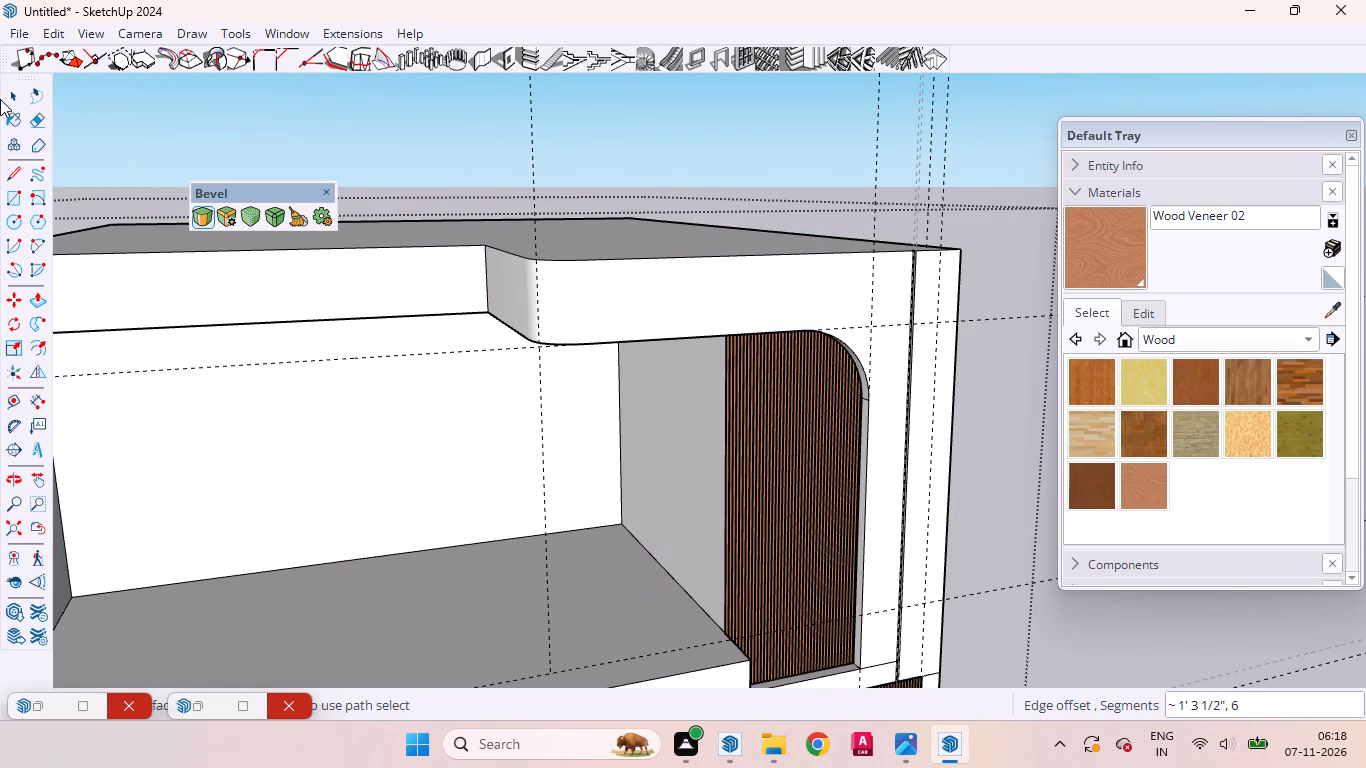
pyautogui.click(15, 96)
# Examine the upper facade's rounded corners and terrace from the front, from below and from above.
pyautogui.scroll(-3, 602, 275)
pyautogui.scroll(1, 665, 292)
pyautogui.scroll(-4, 673, 293)
pyautogui.moveTo(683, 376); pyautogui.dragTo(602, 271, button='middle')
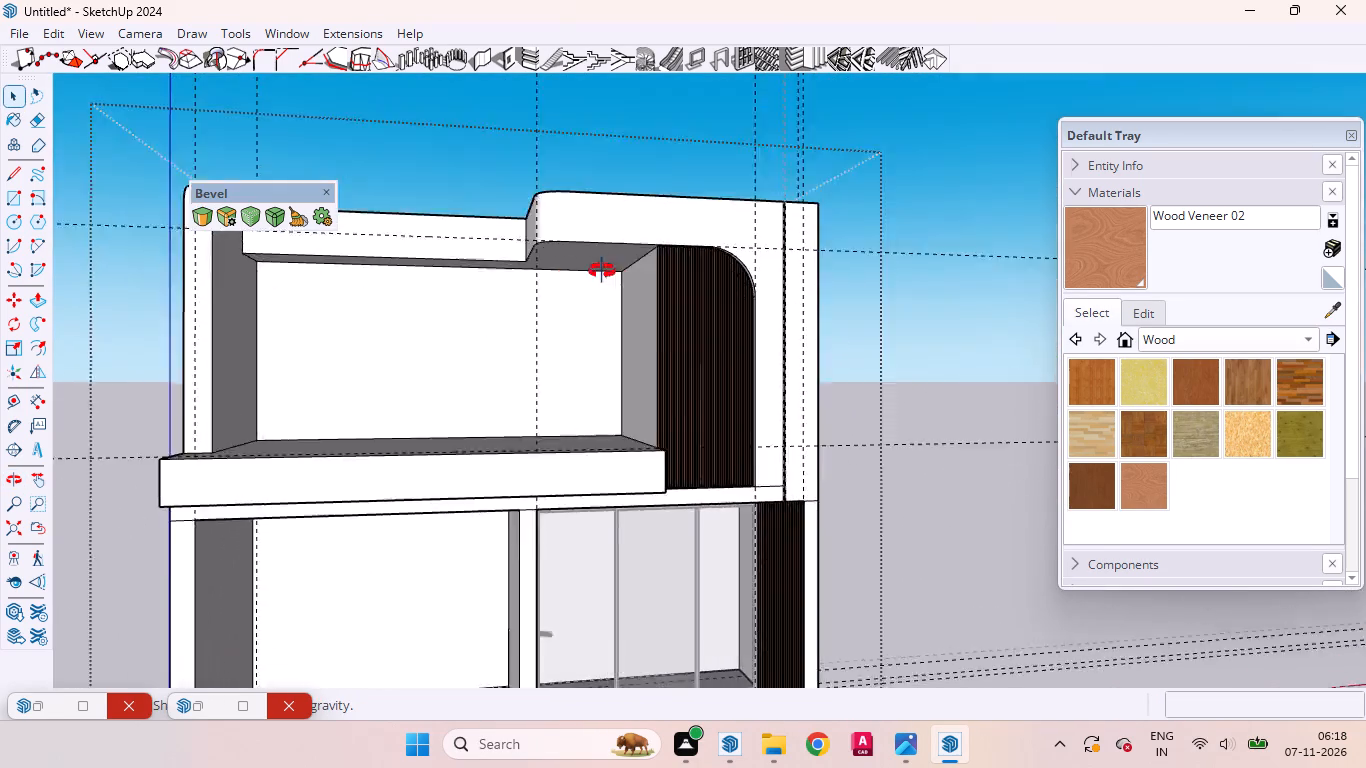
pyautogui.moveTo(602, 271); pyautogui.dragTo(649, 235, button='middle')
pyautogui.scroll(-4, 640, 275)
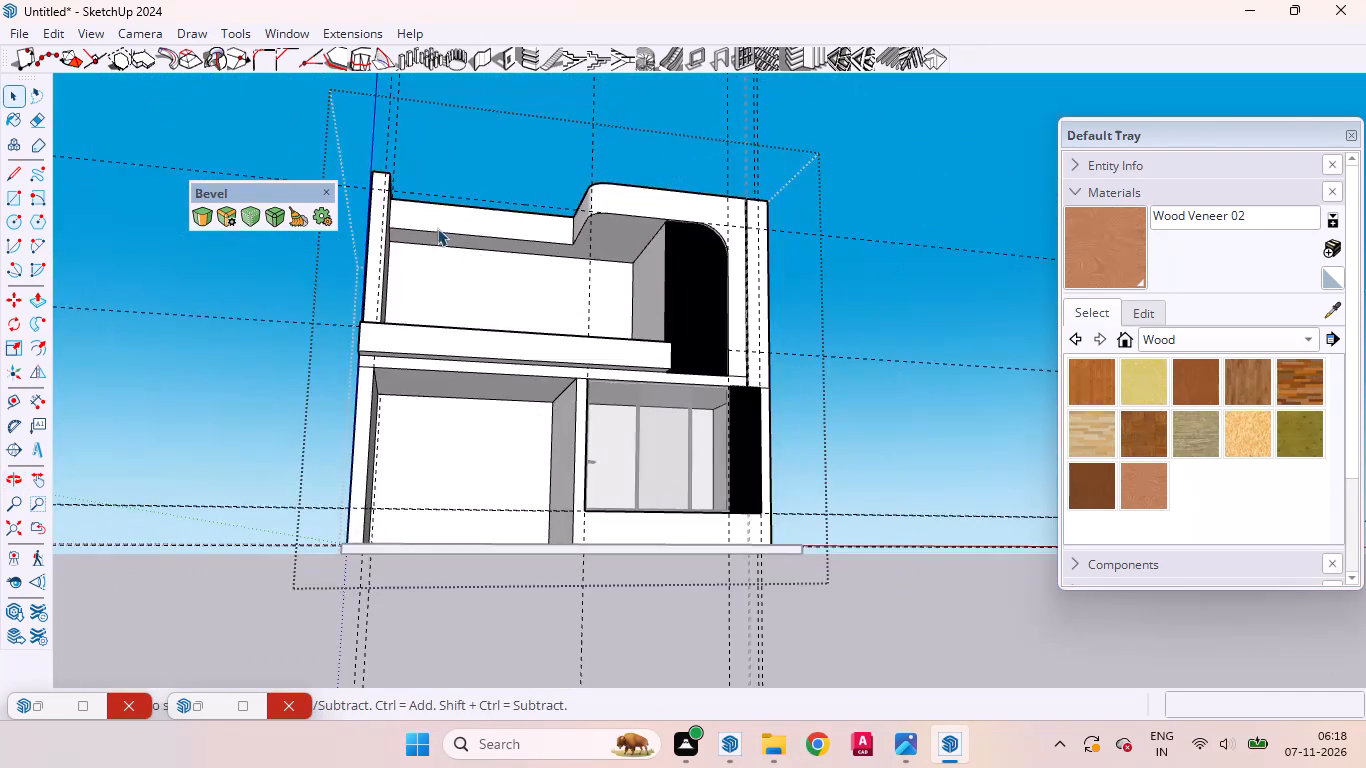
pyautogui.scroll(4, 436, 227)
pyautogui.moveTo(447, 238); pyautogui.dragTo(380, 298, button='middle')
pyautogui.scroll(-4, 468, 267)
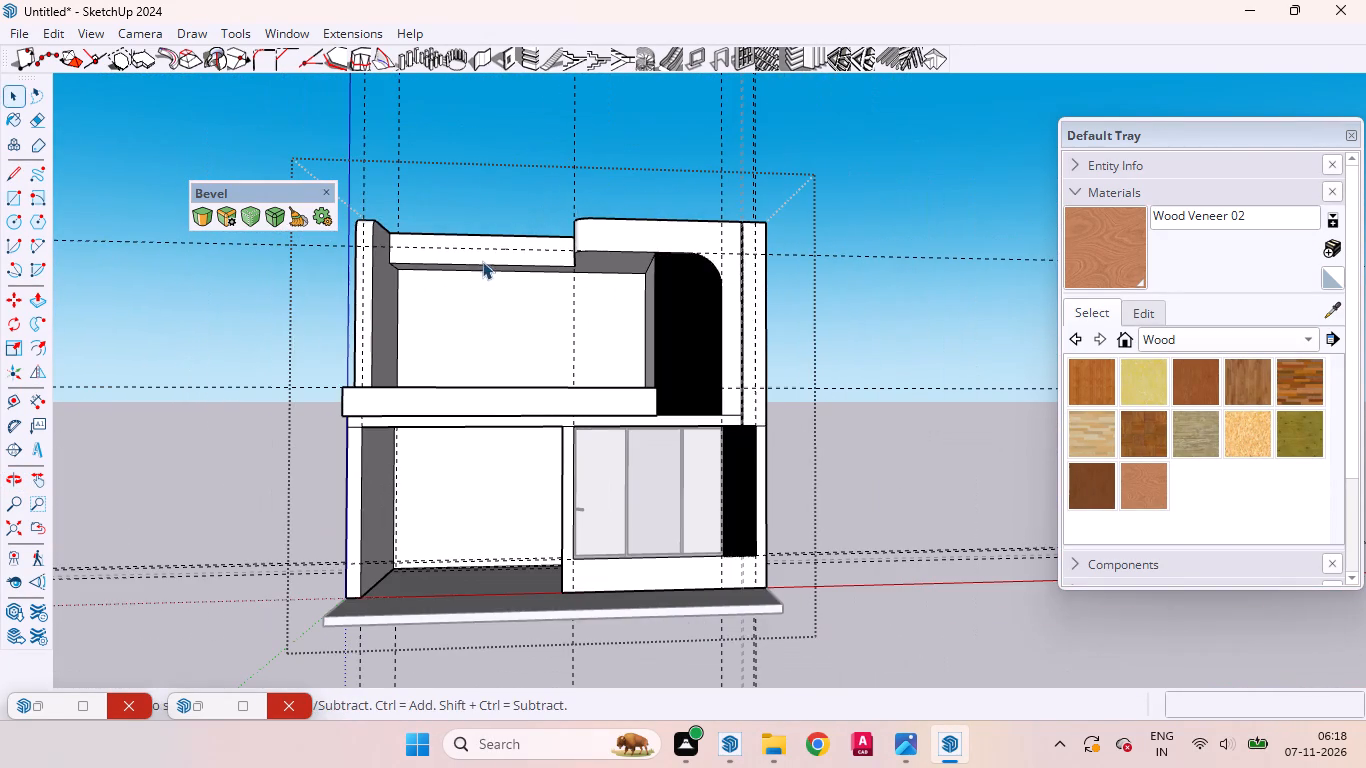
pyautogui.scroll(4, 650, 424)
pyautogui.scroll(-1, 696, 403)
pyautogui.scroll(2, 698, 402)
pyautogui.moveTo(700, 400); pyautogui.dragTo(699, 433, button='middle')
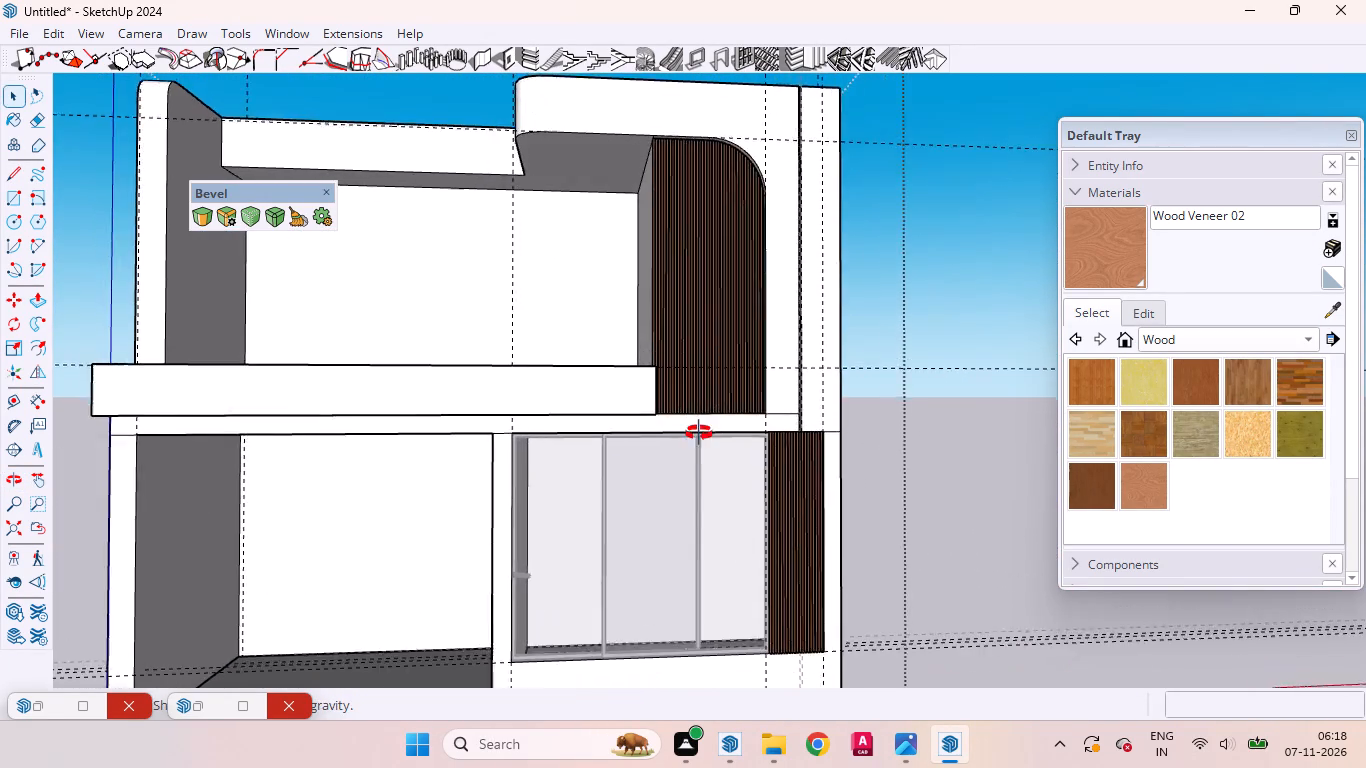
pyautogui.moveTo(699, 433); pyautogui.dragTo(529, 580, button='middle')
pyautogui.scroll(-2, 656, 293)
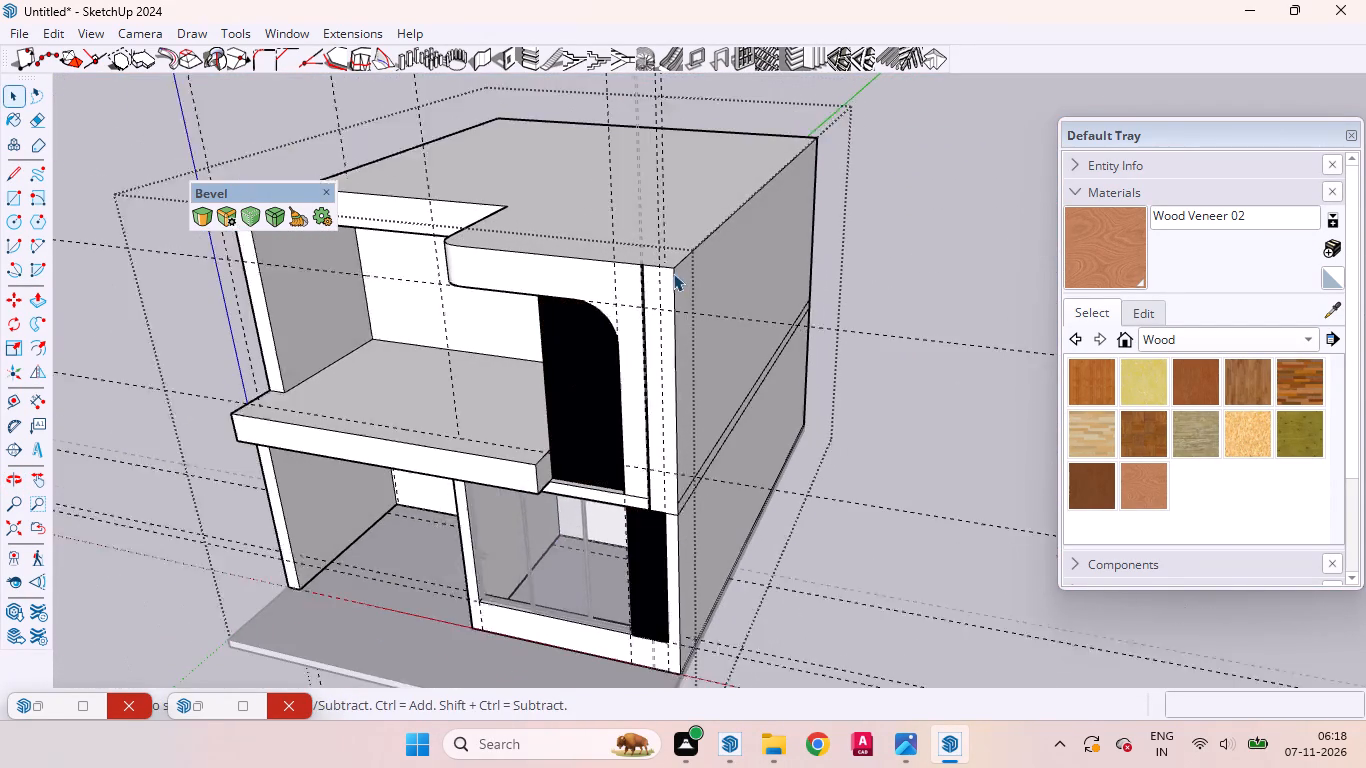
# Bevel both vertical front corner edges of the projecting terrace slab together, with an offset of about 1' 3 3/8" and 6 segments.
pyautogui.scroll(-2, 673, 273)
pyautogui.scroll(3, 545, 440)
pyautogui.scroll(-1, 545, 441)
pyautogui.scroll(6, 545, 441)
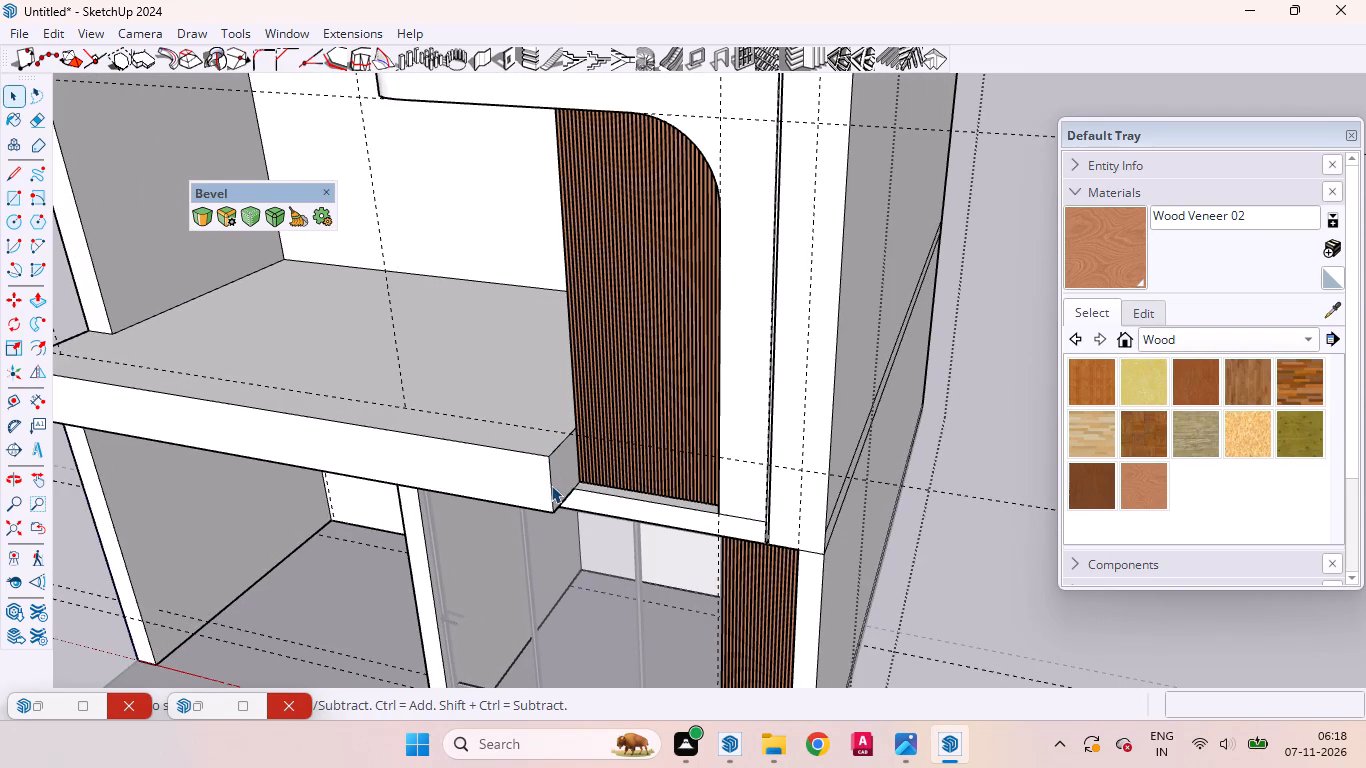
pyautogui.click(551, 485)
pyautogui.scroll(-7, 825, 449)
pyautogui.scroll(1, 923, 438)
pyautogui.scroll(-3, 925, 438)
pyautogui.scroll(4, 443, 444)
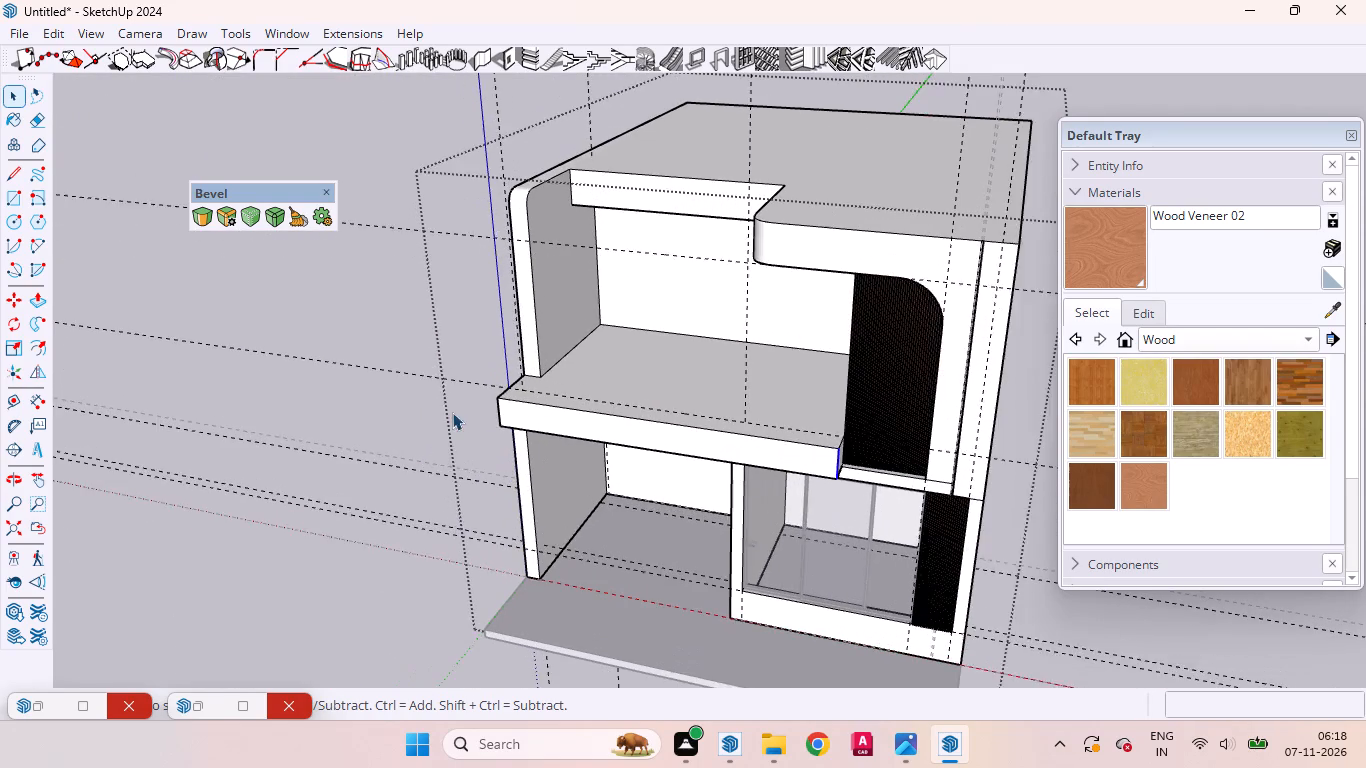
pyautogui.keyDown('ctrl'); pyautogui.scroll(4, 569, 428); pyautogui.keyUp('ctrl')
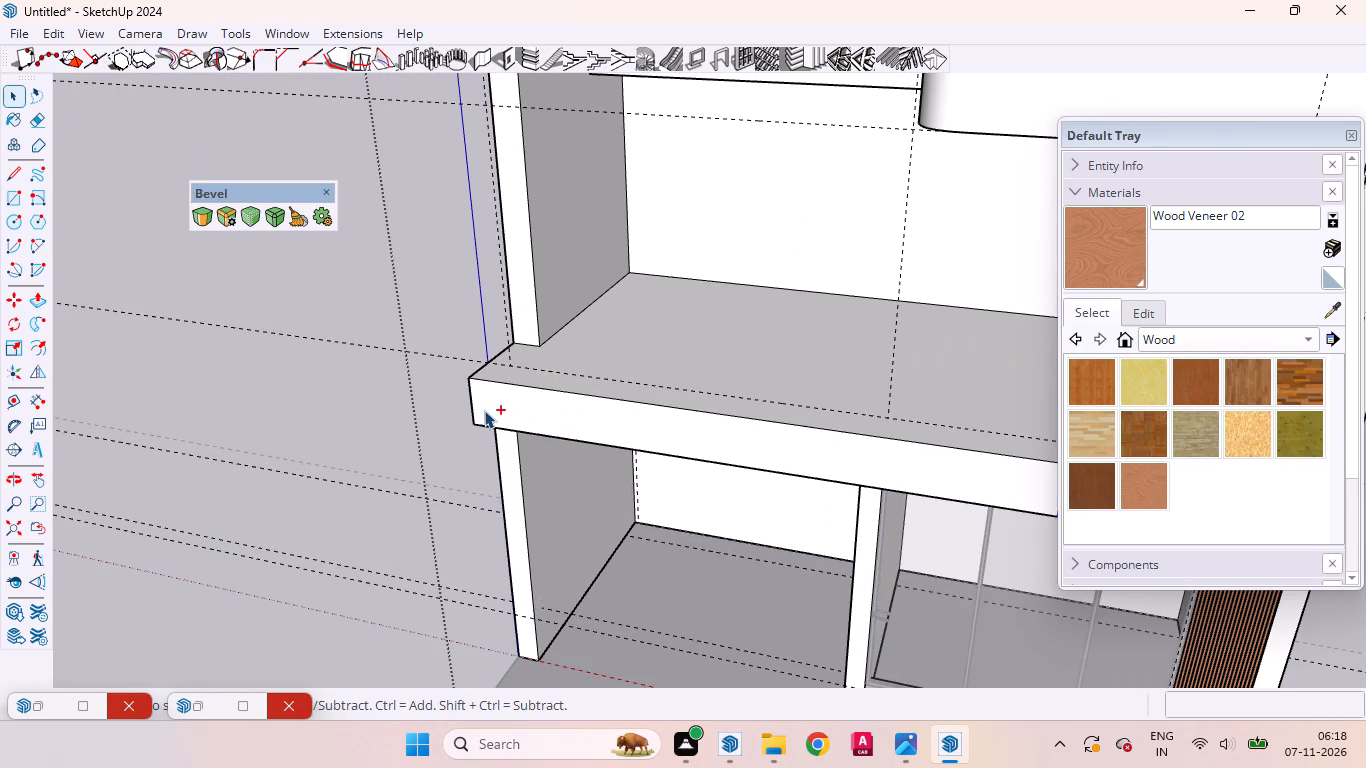
pyautogui.keyDown('ctrl'); pyautogui.click(471, 399); pyautogui.keyUp('ctrl')
pyautogui.click(207, 218)
pyautogui.scroll(-2, 320, 445)
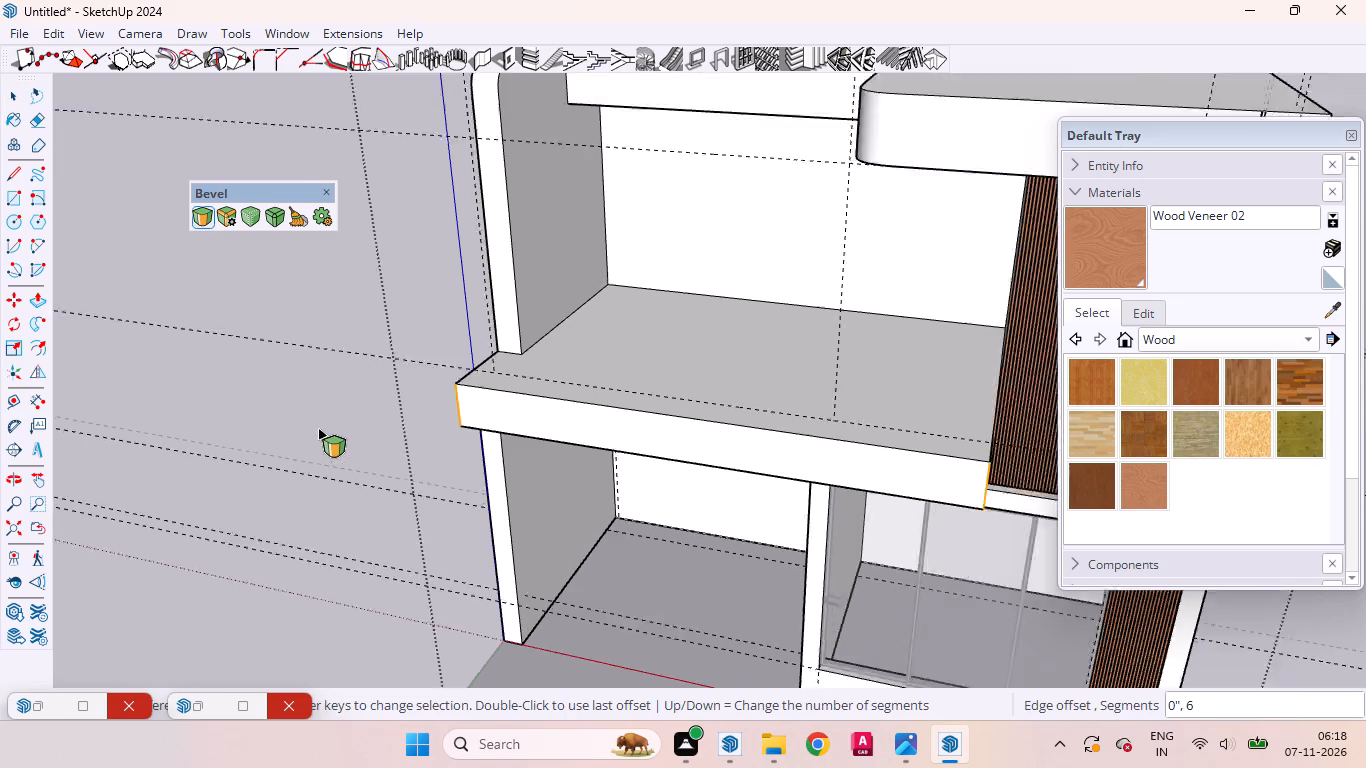
pyautogui.scroll(-7, 318, 428)
pyautogui.scroll(4, 630, 482)
pyautogui.scroll(-1, 633, 483)
pyautogui.scroll(10, 634, 481)
pyautogui.moveTo(644, 469); pyautogui.dragTo(531, 375, button='middle')
pyautogui.scroll(4, 539, 420)
pyautogui.click(549, 479)
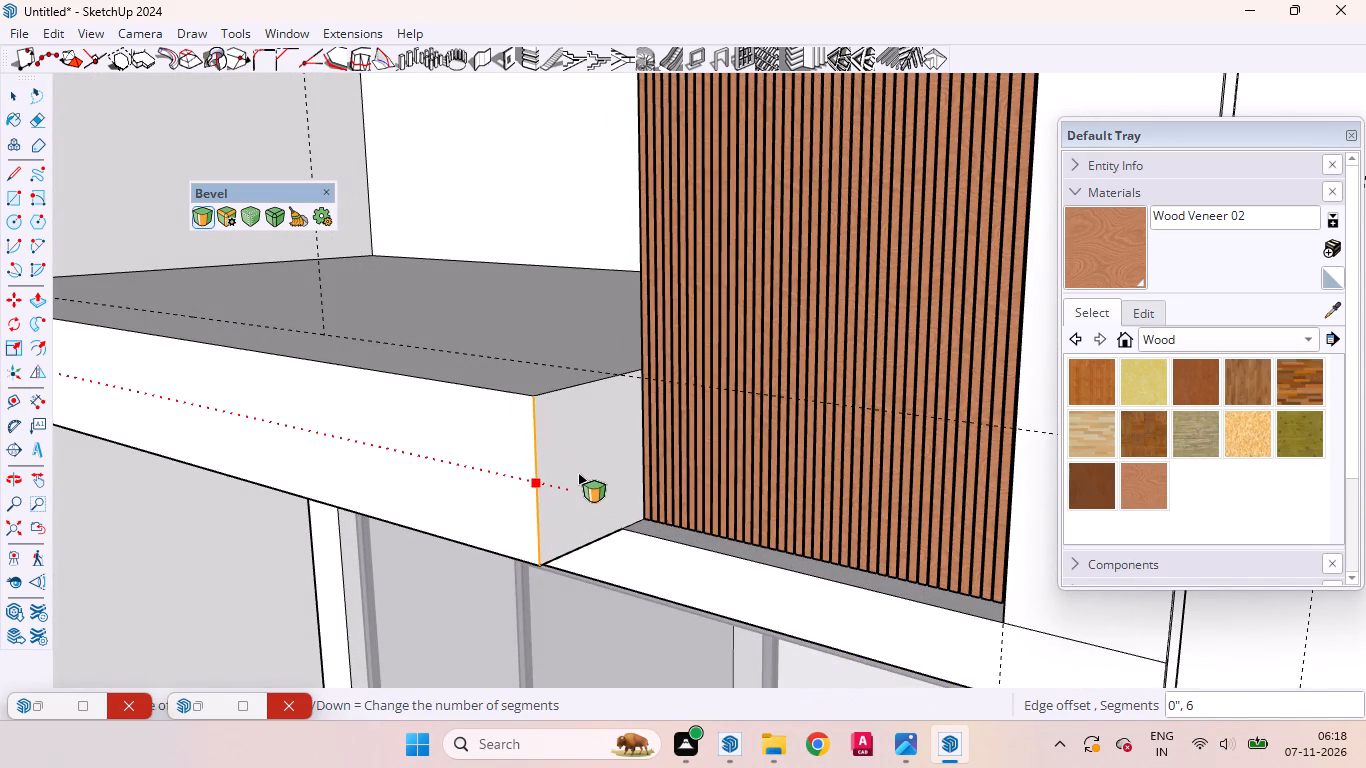
pyautogui.scroll(2, 535, 450)
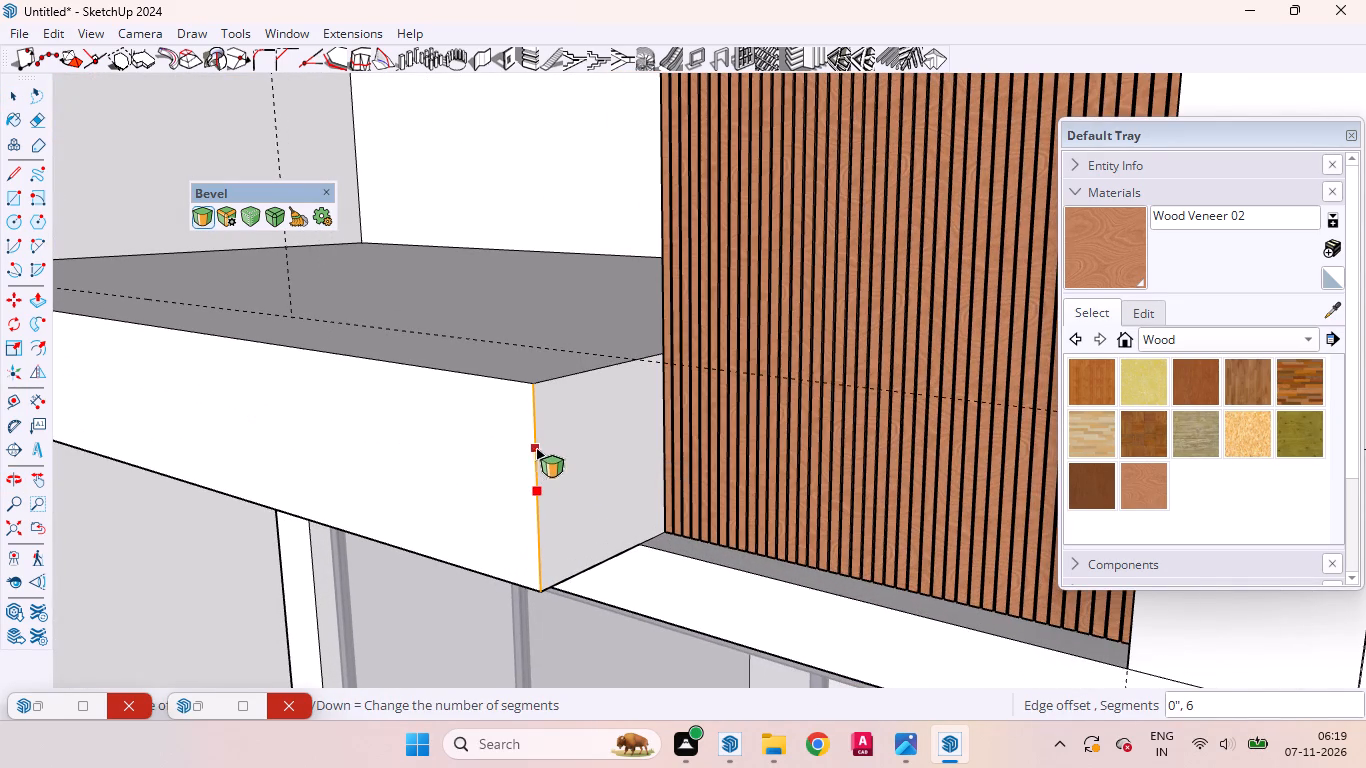
pyautogui.click(537, 448)
pyautogui.click(871, 386)
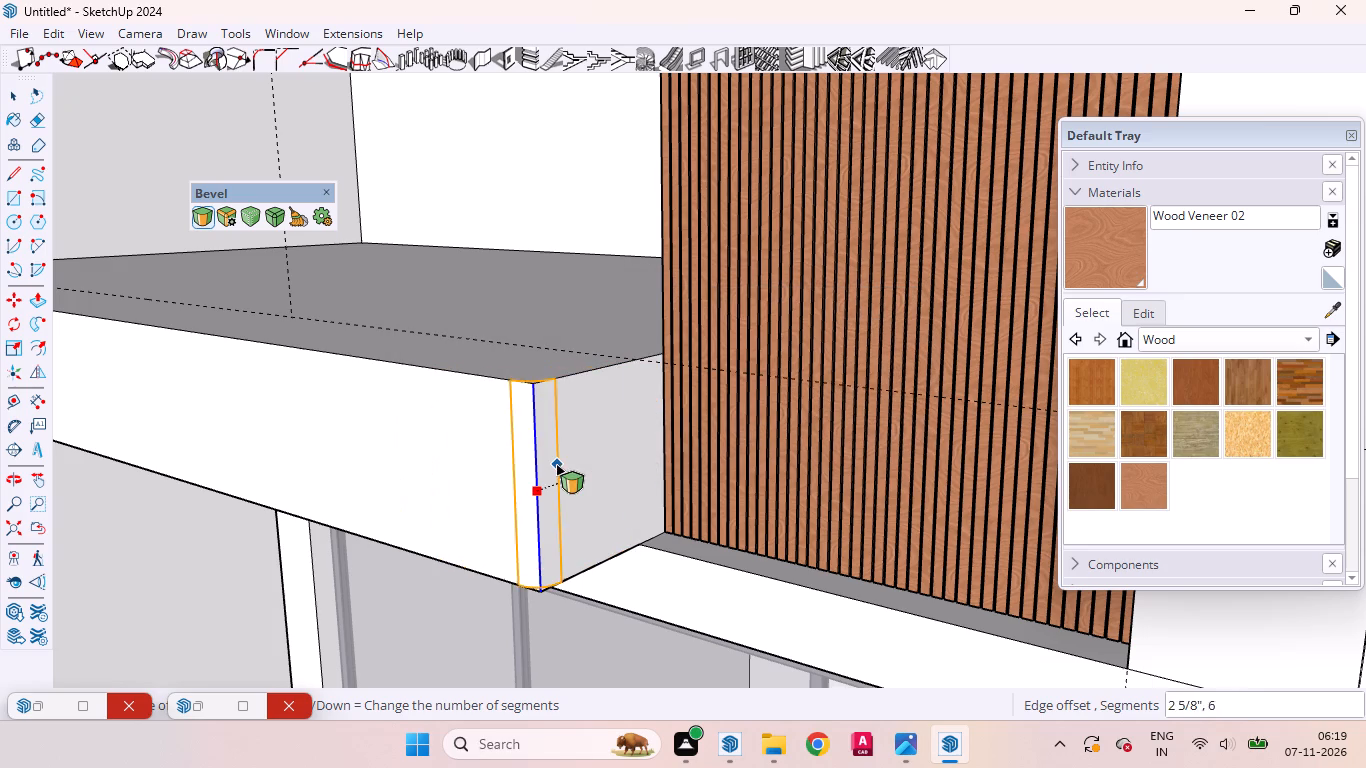
pyautogui.moveTo(578, 472); pyautogui.dragTo(580, 568, button='middle')
pyautogui.scroll(1, 580, 568)
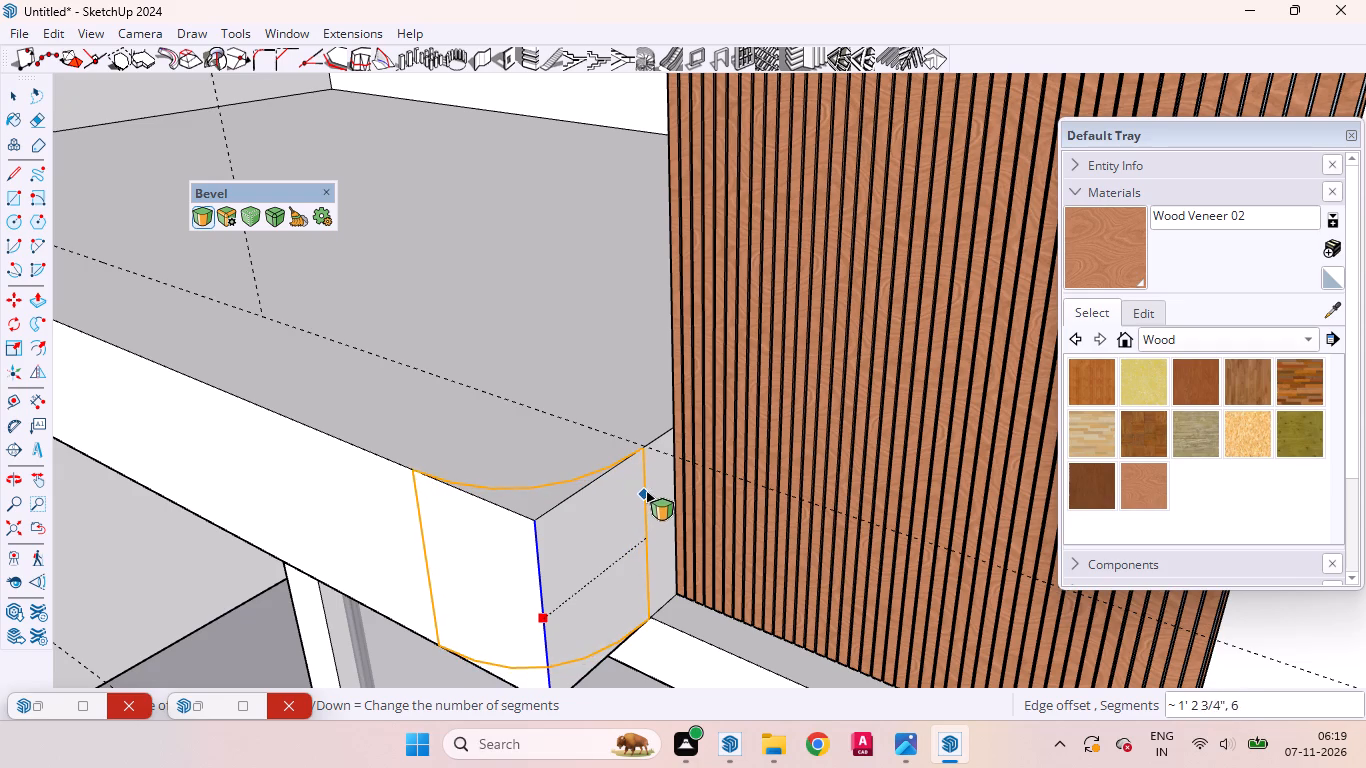
pyautogui.click(649, 488)
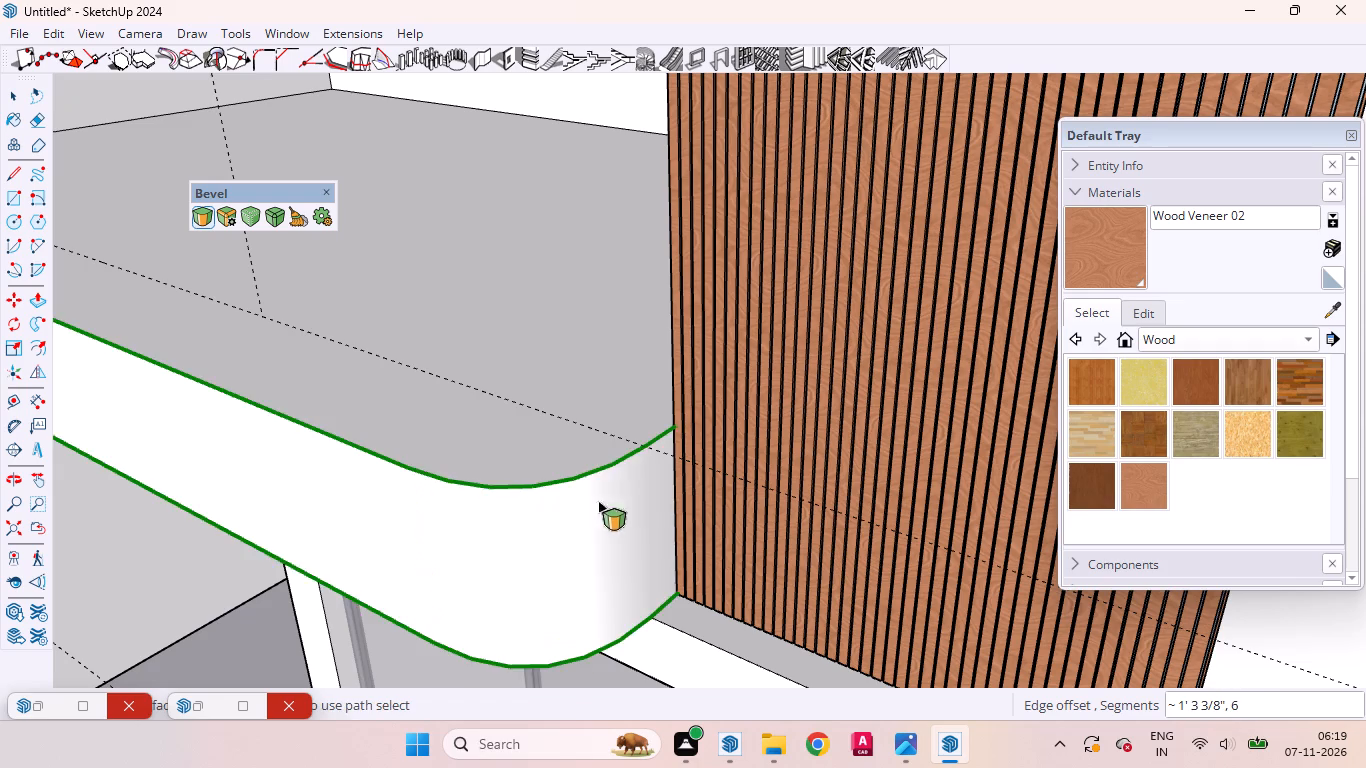
pyautogui.scroll(-16, 577, 506)
pyautogui.moveTo(468, 516); pyautogui.dragTo(689, 404, button='middle')
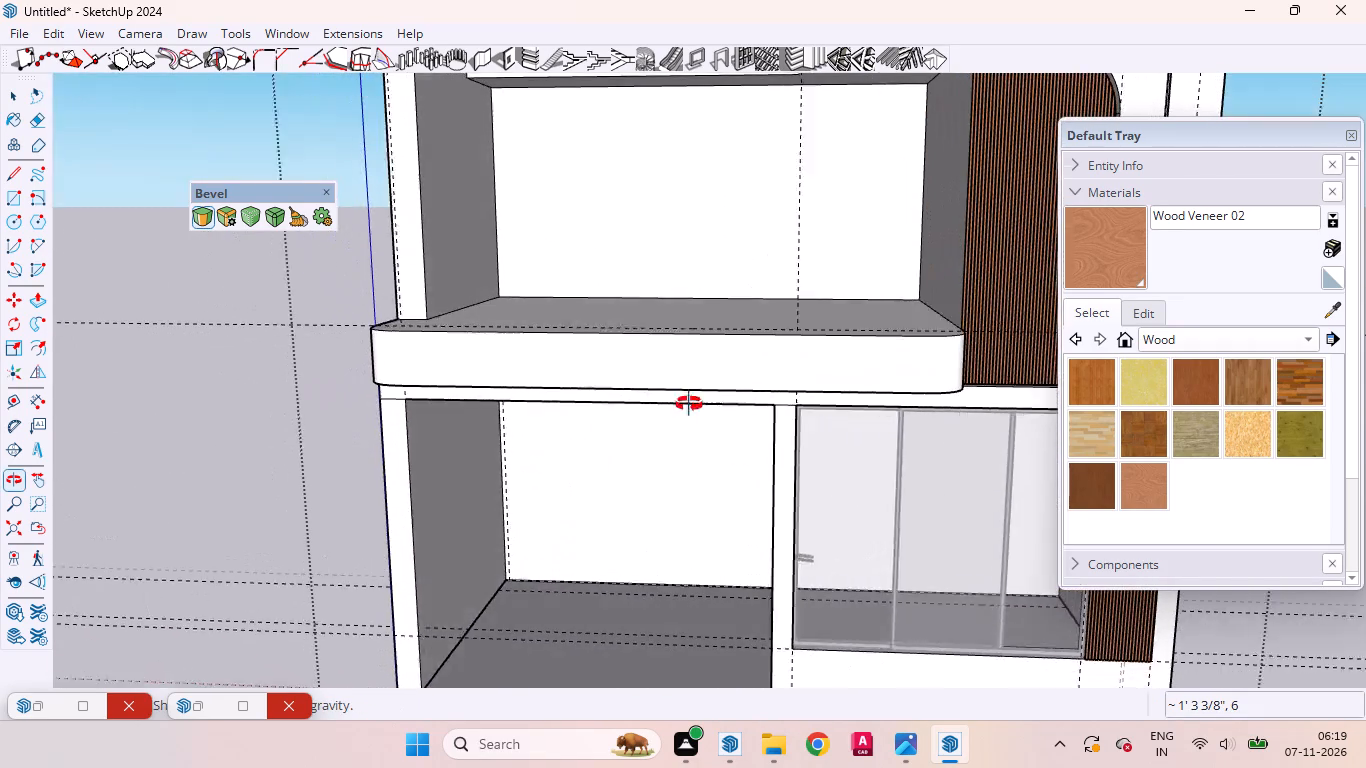
pyautogui.moveTo(689, 404); pyautogui.dragTo(692, 404, button='middle')
pyautogui.click(18, 104)
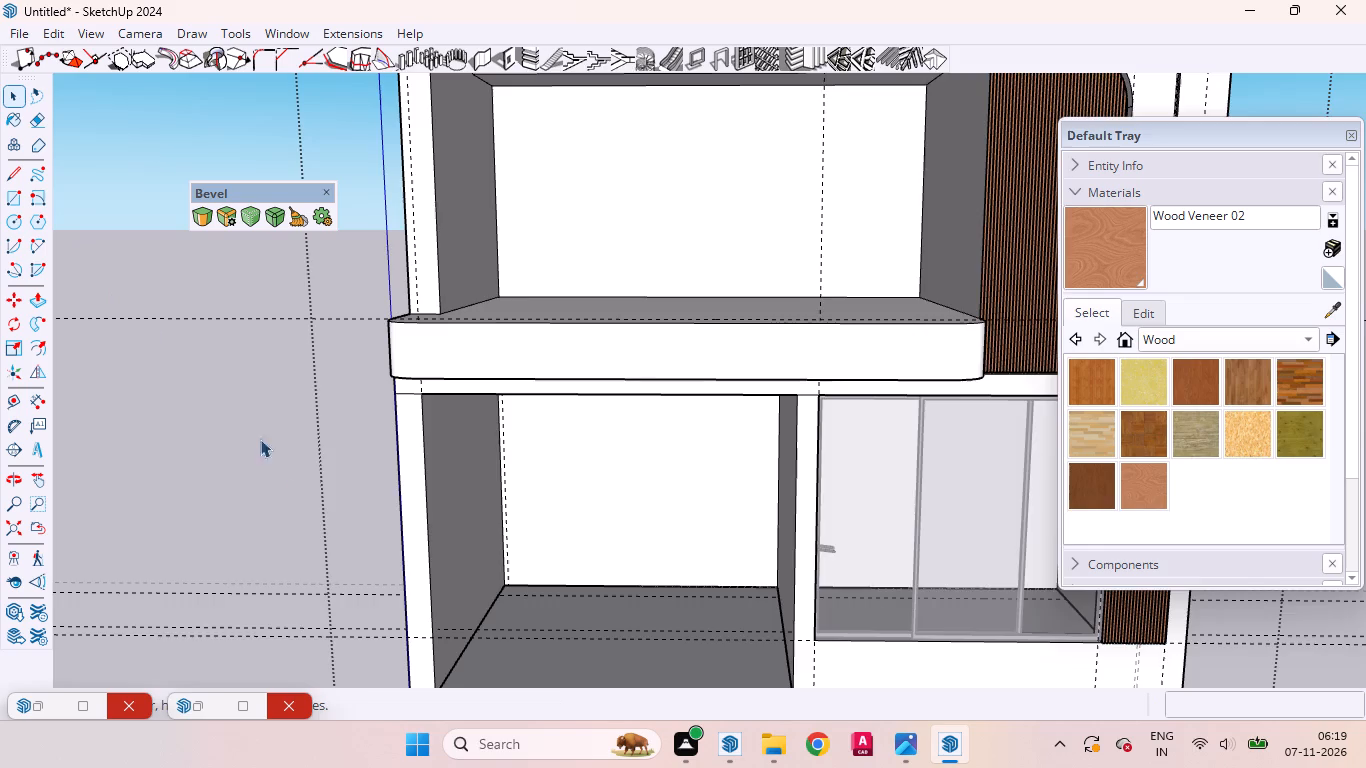
# Examine the whole front facade from several distances and angles, including the terrace's back wall.
pyautogui.scroll(-11, 276, 467)
pyautogui.moveTo(647, 370); pyautogui.dragTo(694, 295, button='middle')
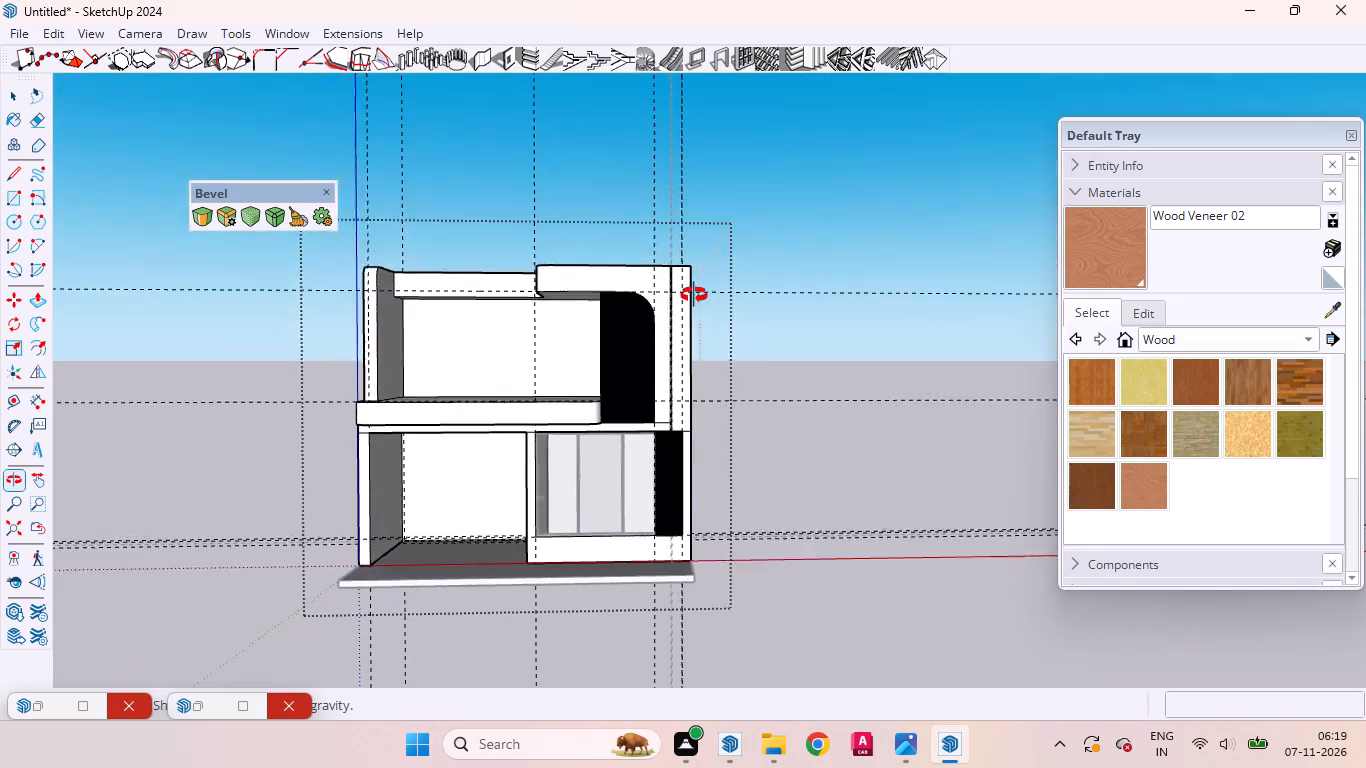
pyautogui.moveTo(694, 295); pyautogui.dragTo(702, 316, button='middle')
pyautogui.scroll(2, 689, 440)
pyautogui.scroll(-2, 748, 437)
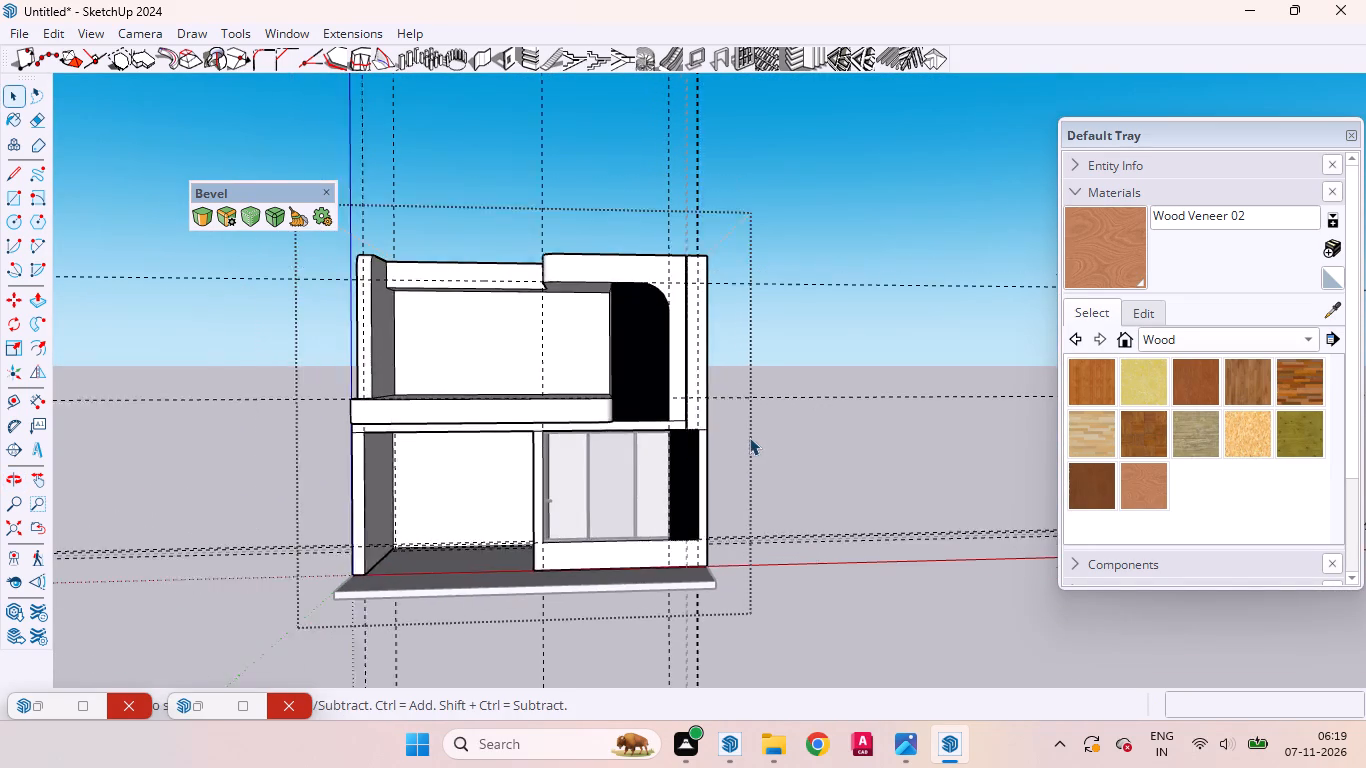
pyautogui.scroll(-4, 749, 437)
pyautogui.scroll(2, 529, 459)
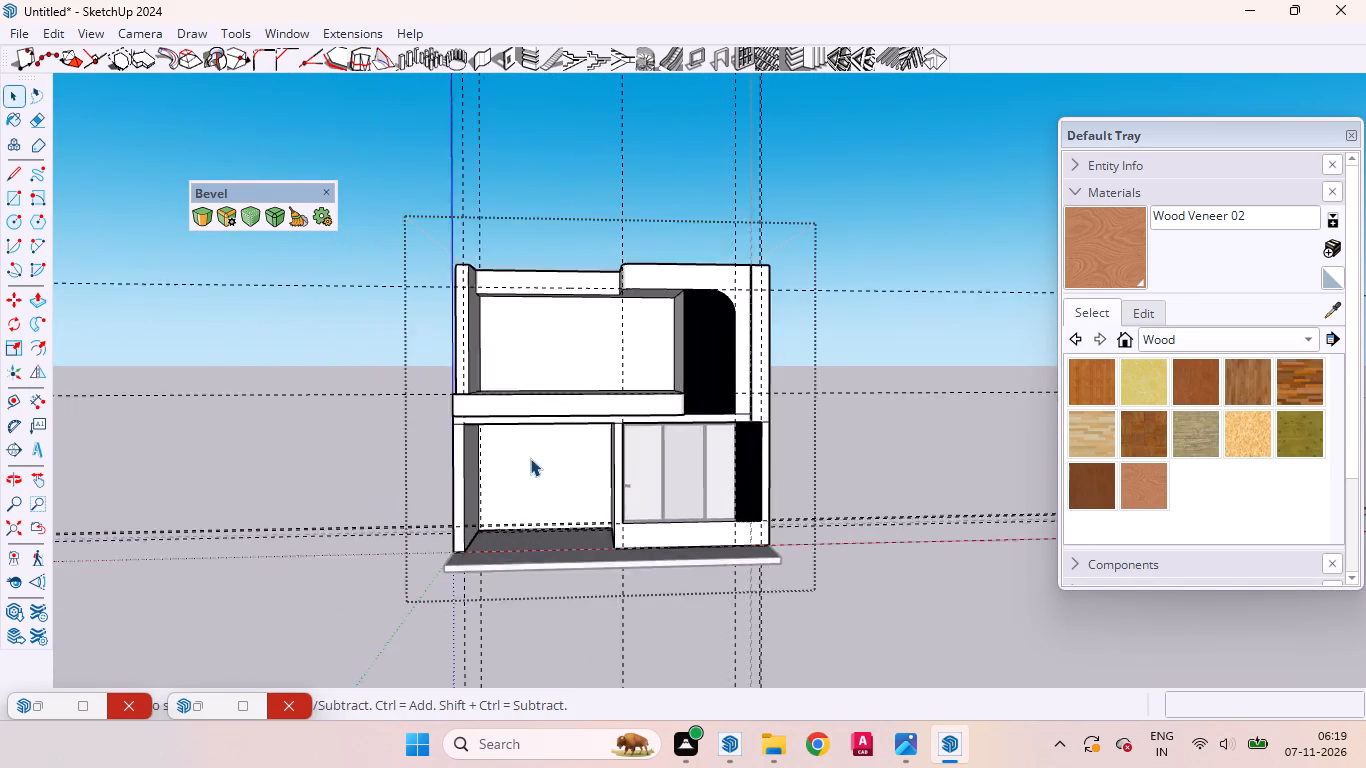
pyautogui.scroll(2, 530, 458)
pyautogui.moveTo(533, 464); pyautogui.dragTo(518, 460, button='middle')
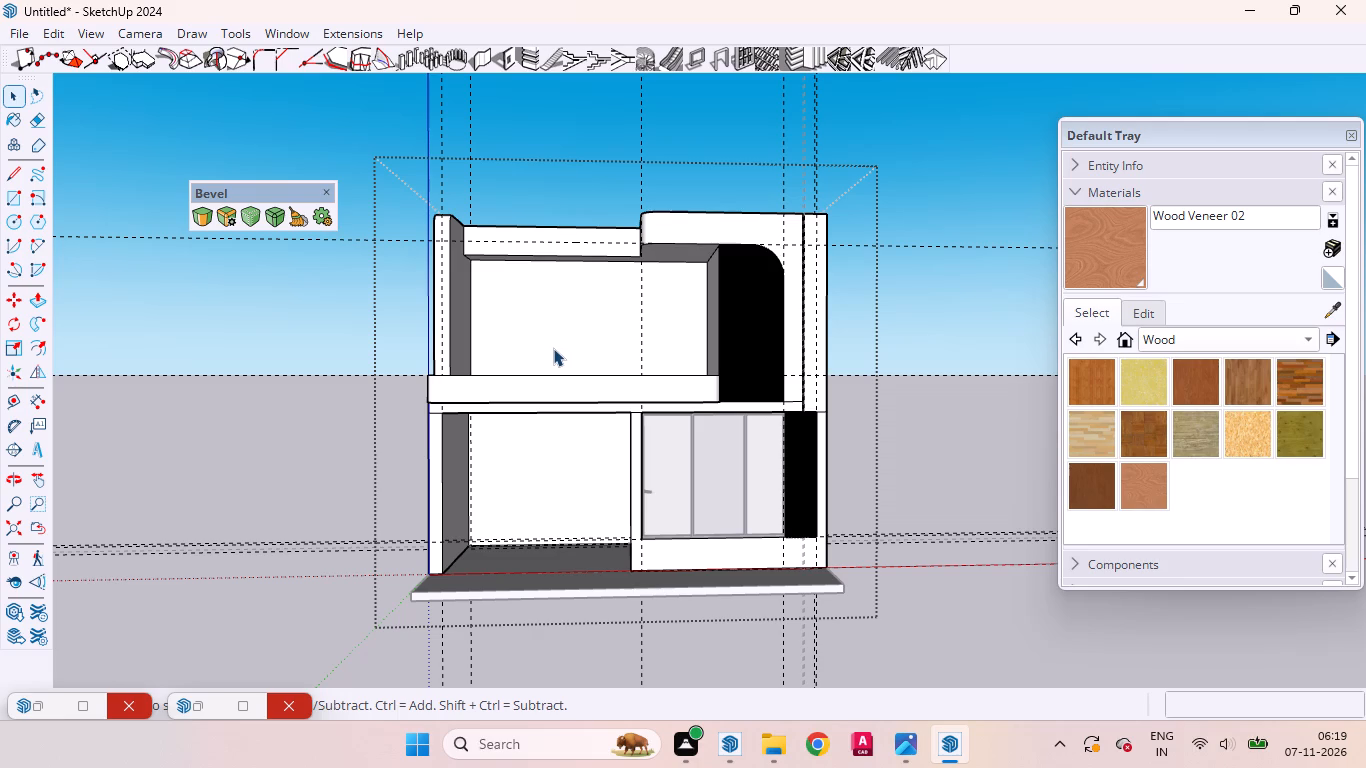
pyautogui.scroll(2, 531, 307)
pyautogui.click(551, 324)
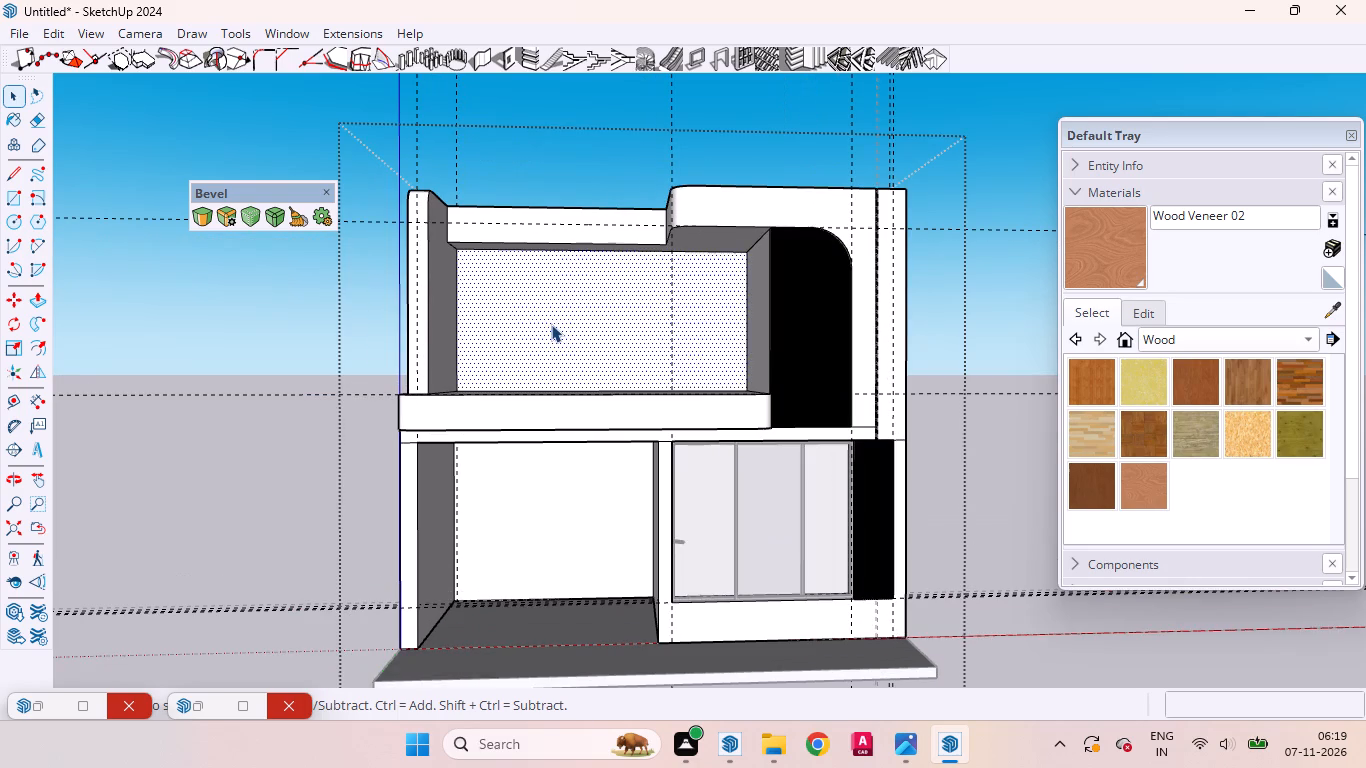
pyautogui.moveTo(648, 328); pyautogui.dragTo(637, 410, button='middle')
pyautogui.middleClick(637, 410)
pyautogui.middleClick(637, 410)
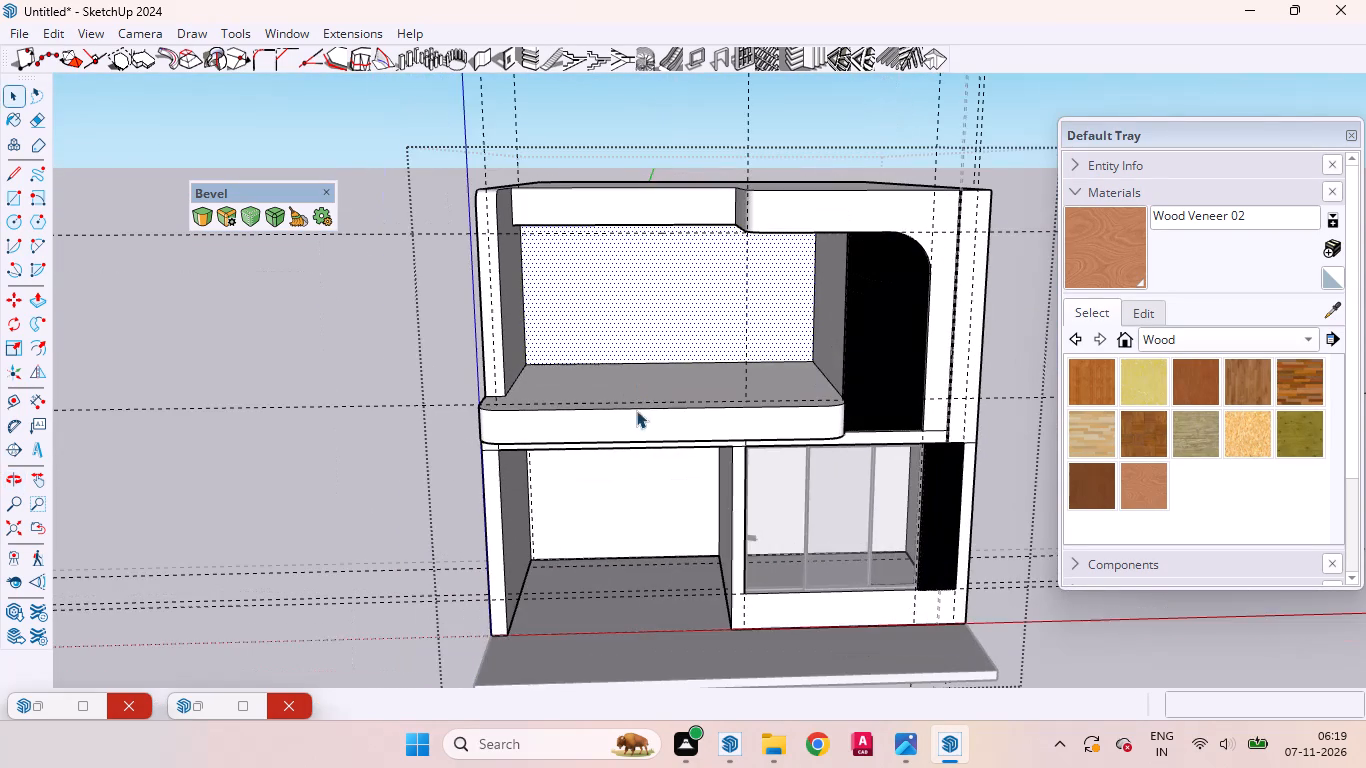
pyautogui.scroll(-2, 568, 451)
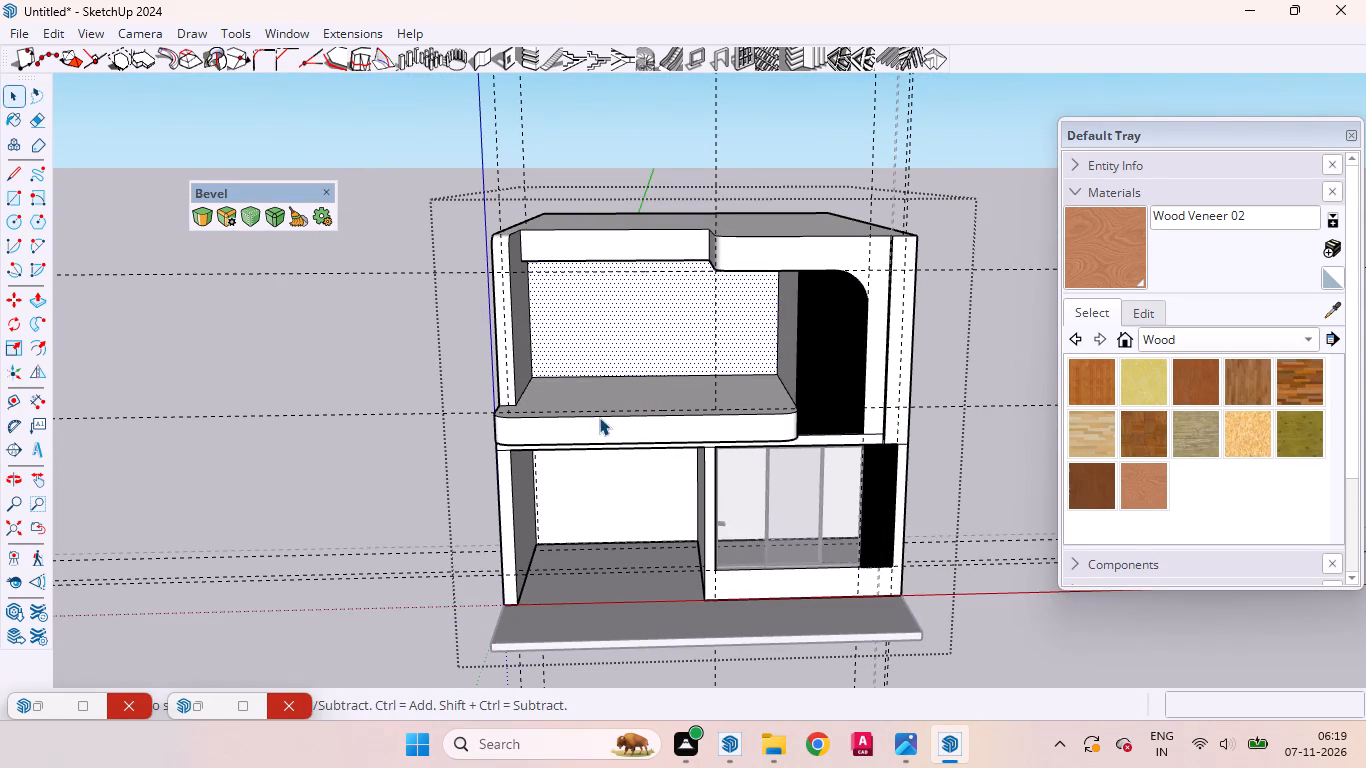
pyautogui.scroll(-3, 630, 428)
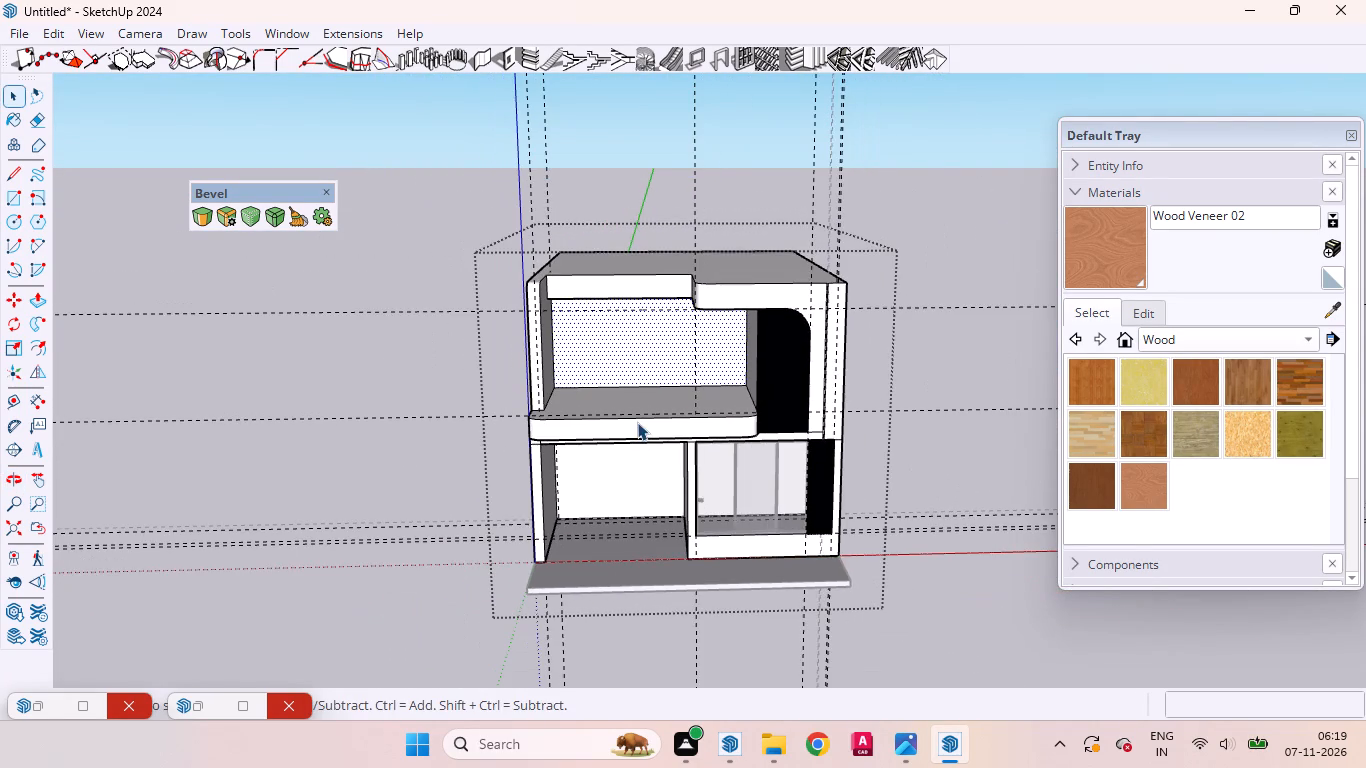
# Place vertical guides on the terrace's back wall, one 8" from its left edge and another 3' 5" beyond it.
pyautogui.scroll(2, 638, 422)
pyautogui.scroll(4, 618, 319)
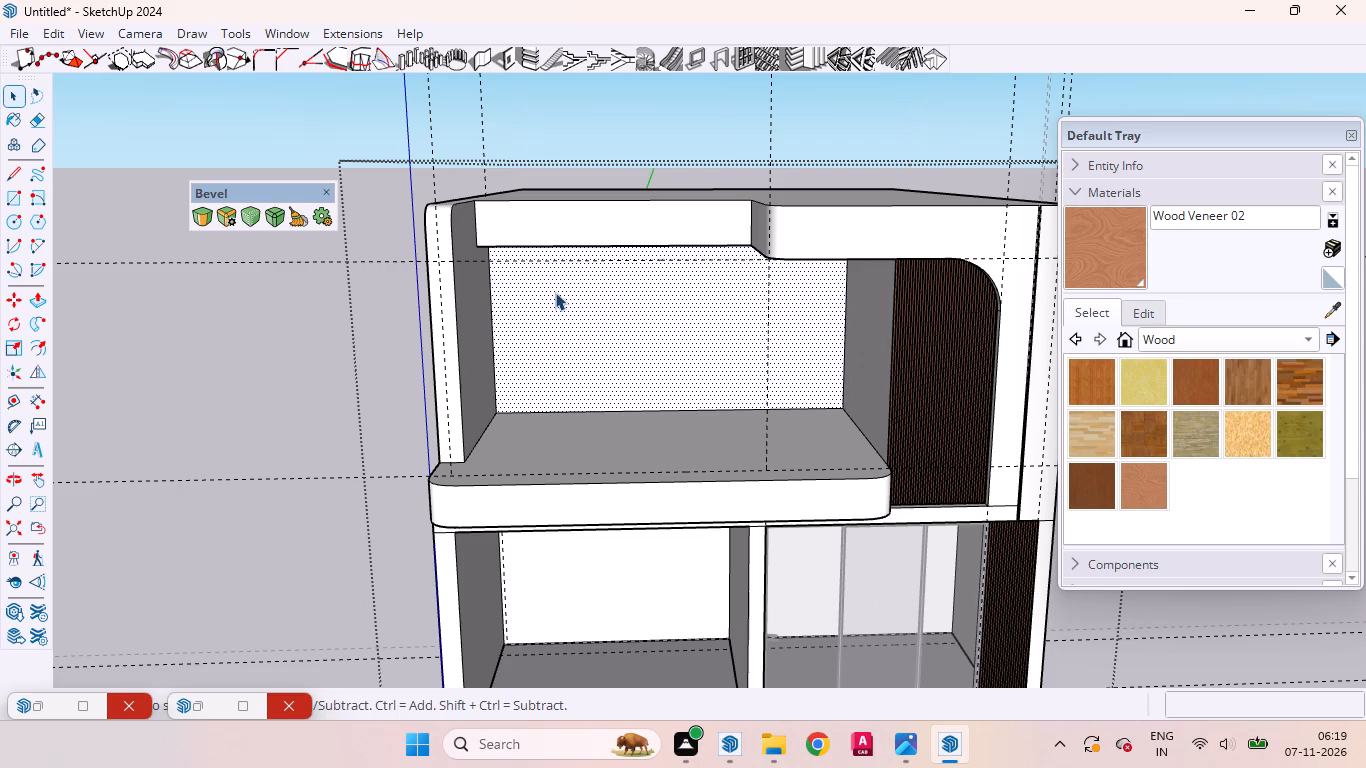
pyautogui.scroll(3, 552, 285)
pyautogui.scroll(-2, 552, 285)
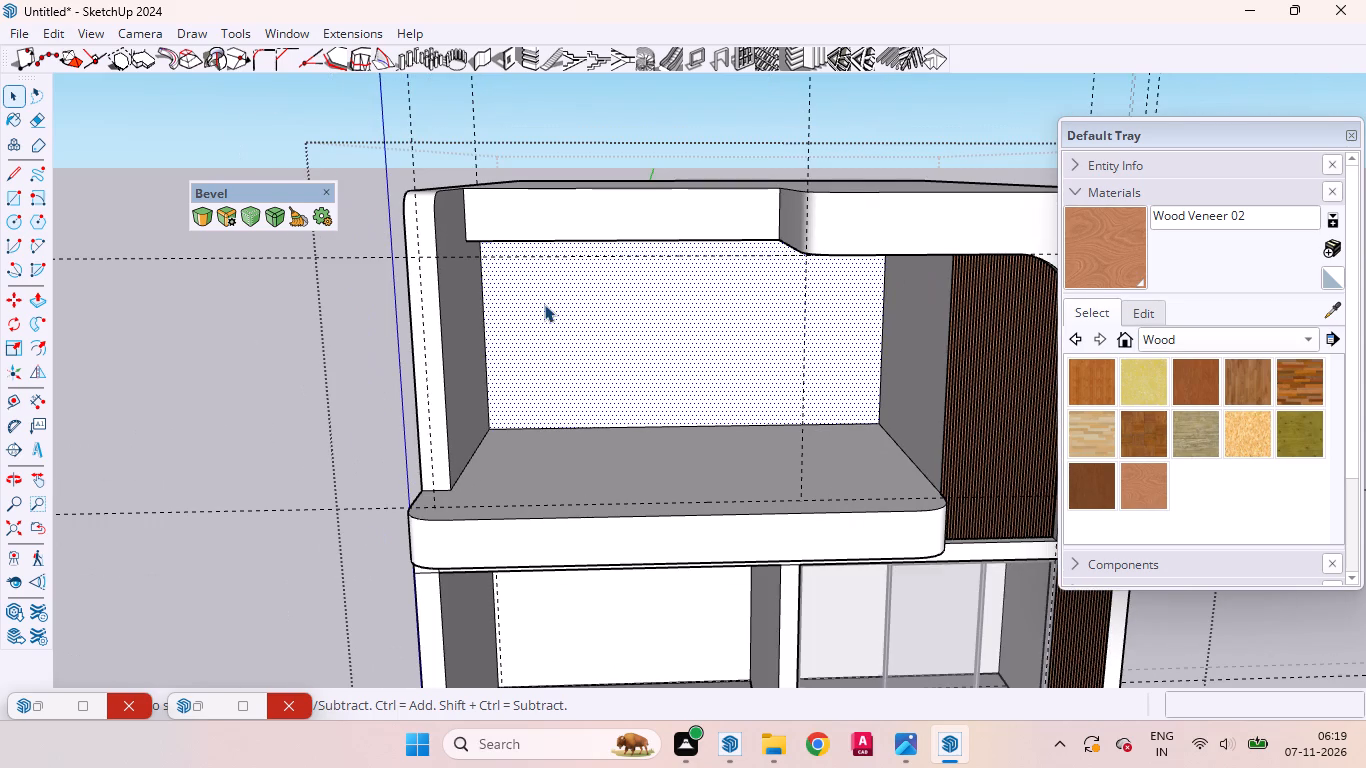
pyautogui.press('t')
pyautogui.scroll(4, 524, 316)
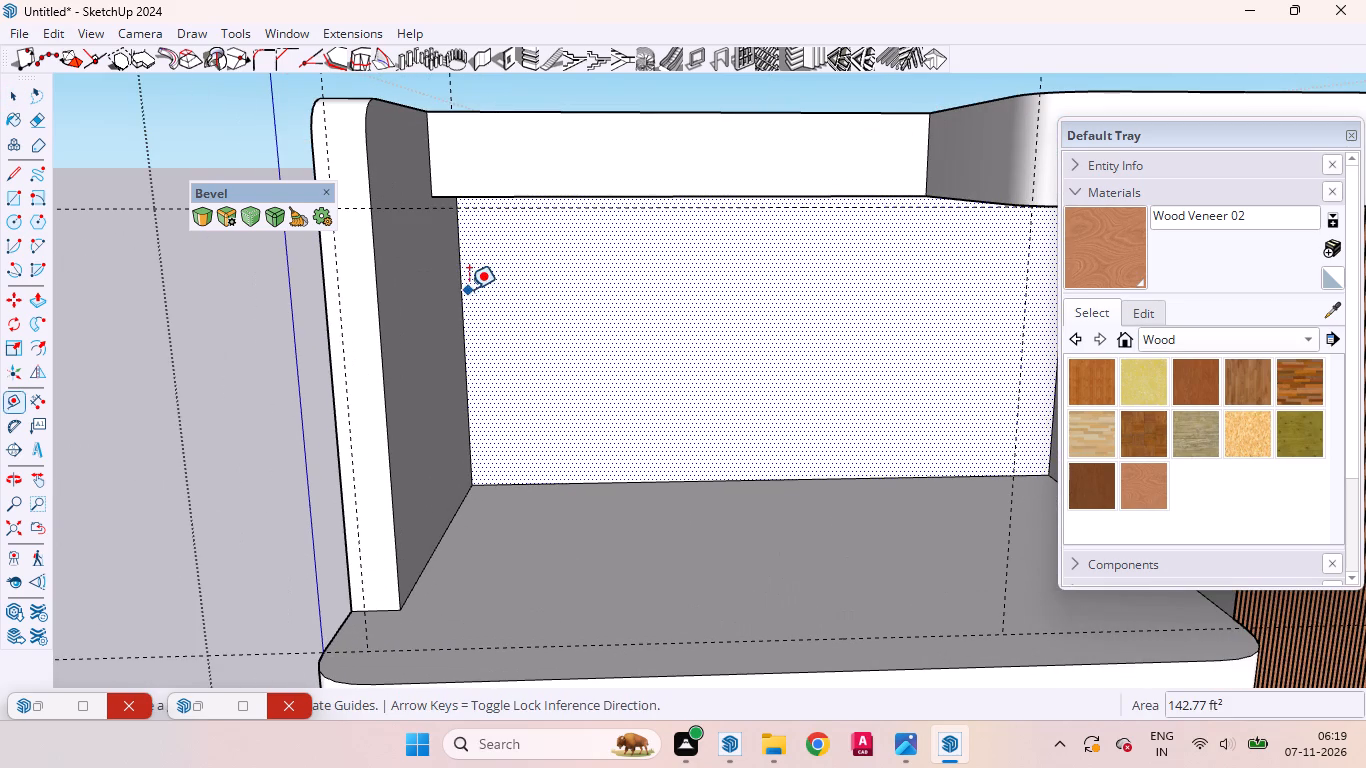
pyautogui.click(467, 288)
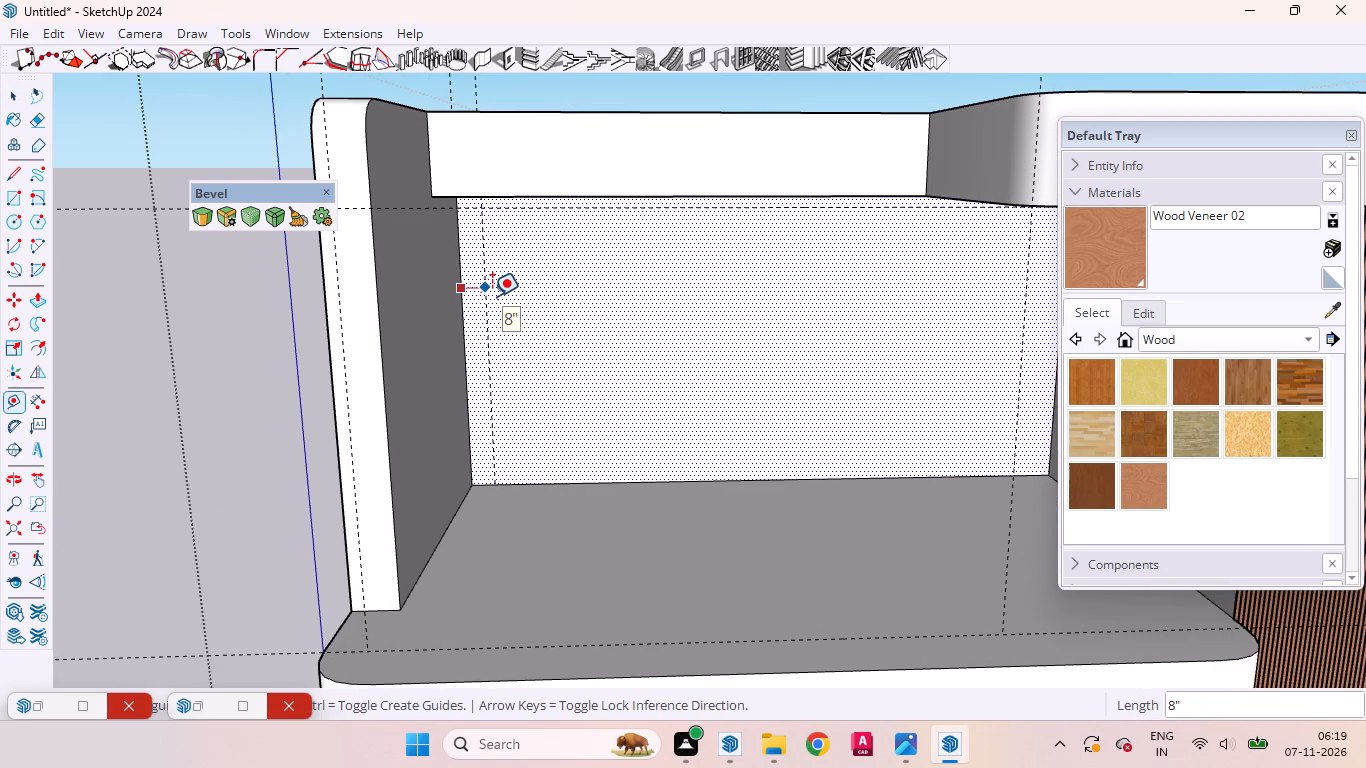
pyautogui.click(493, 296)
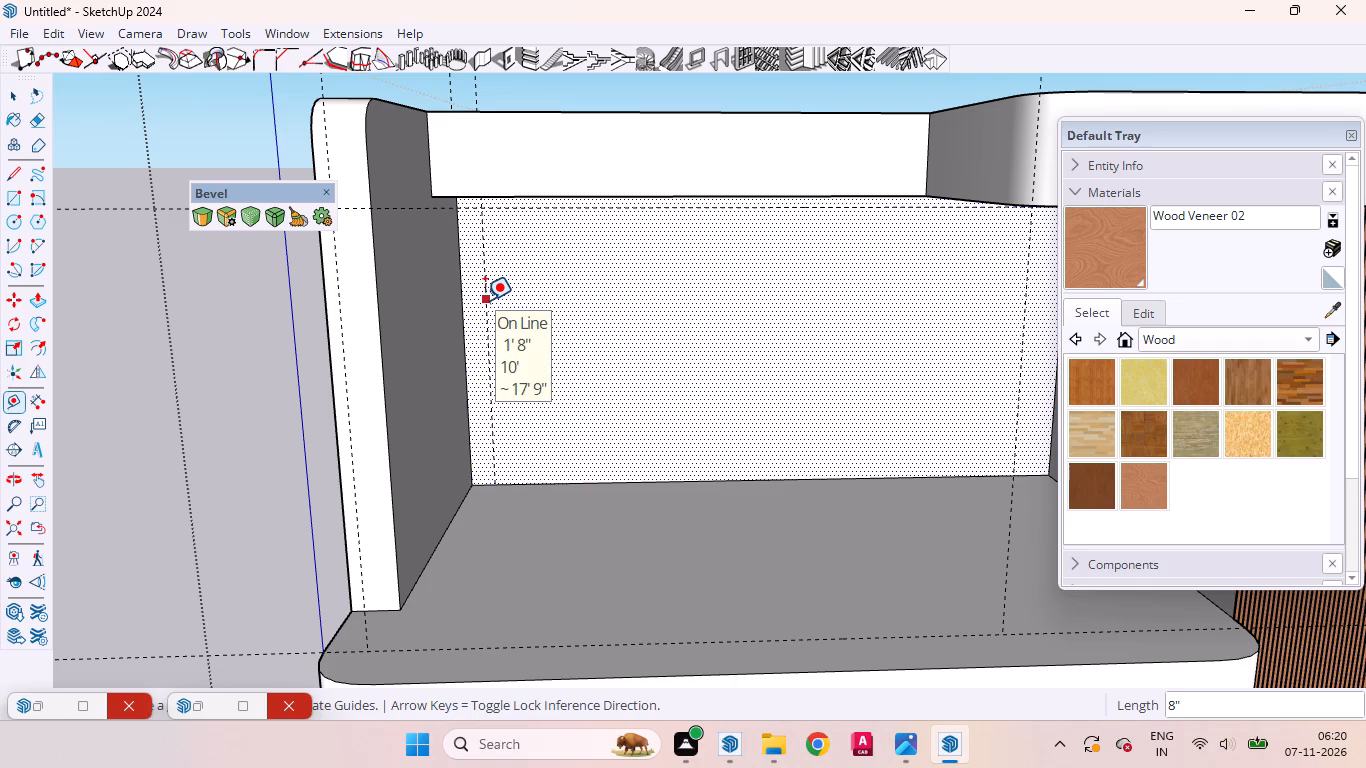
pyautogui.click(485, 300)
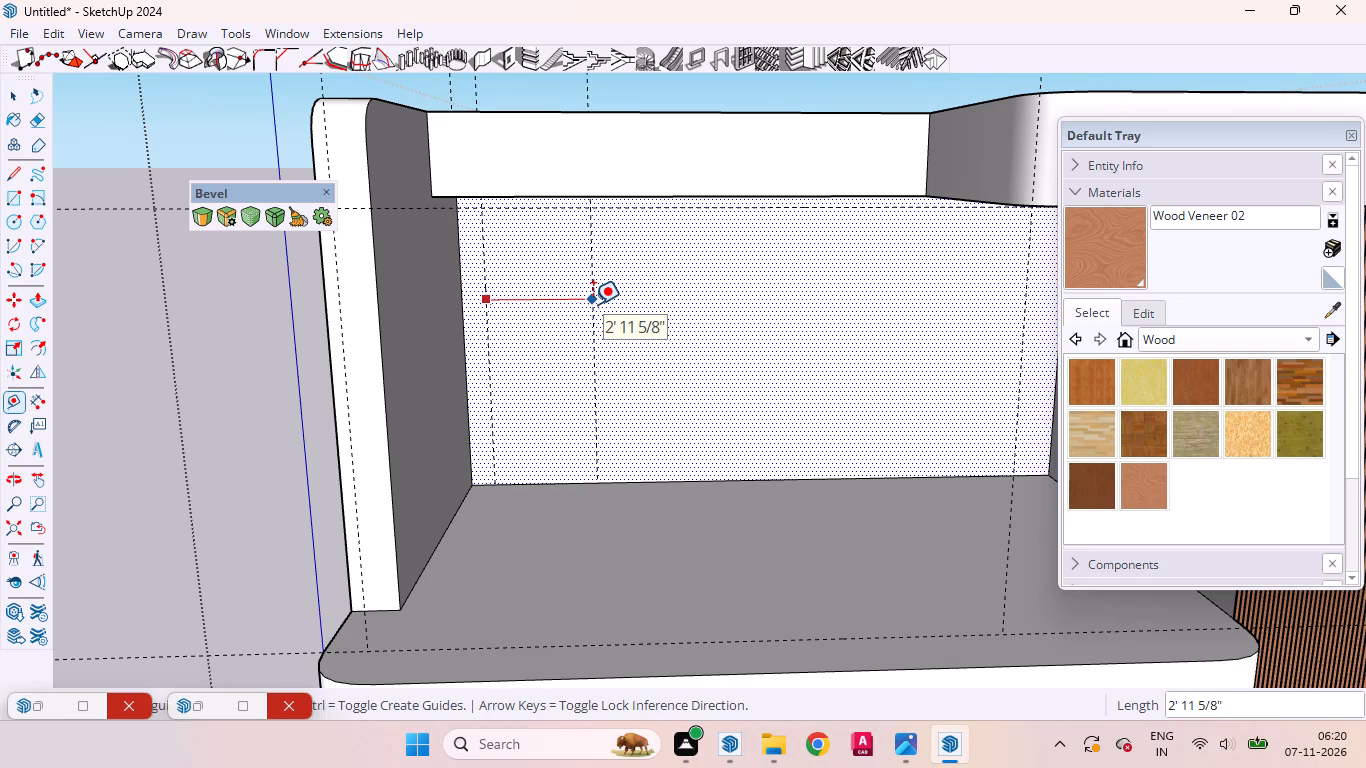
pyautogui.write("3'")
pyautogui.press('5')
pyautogui.press('Return')
# Place a horizontal guide on the terrace's back wall about 7' 6 1/8" above the terrace floor.
pyautogui.moveTo(591, 402); pyautogui.dragTo(568, 335, button='middle')
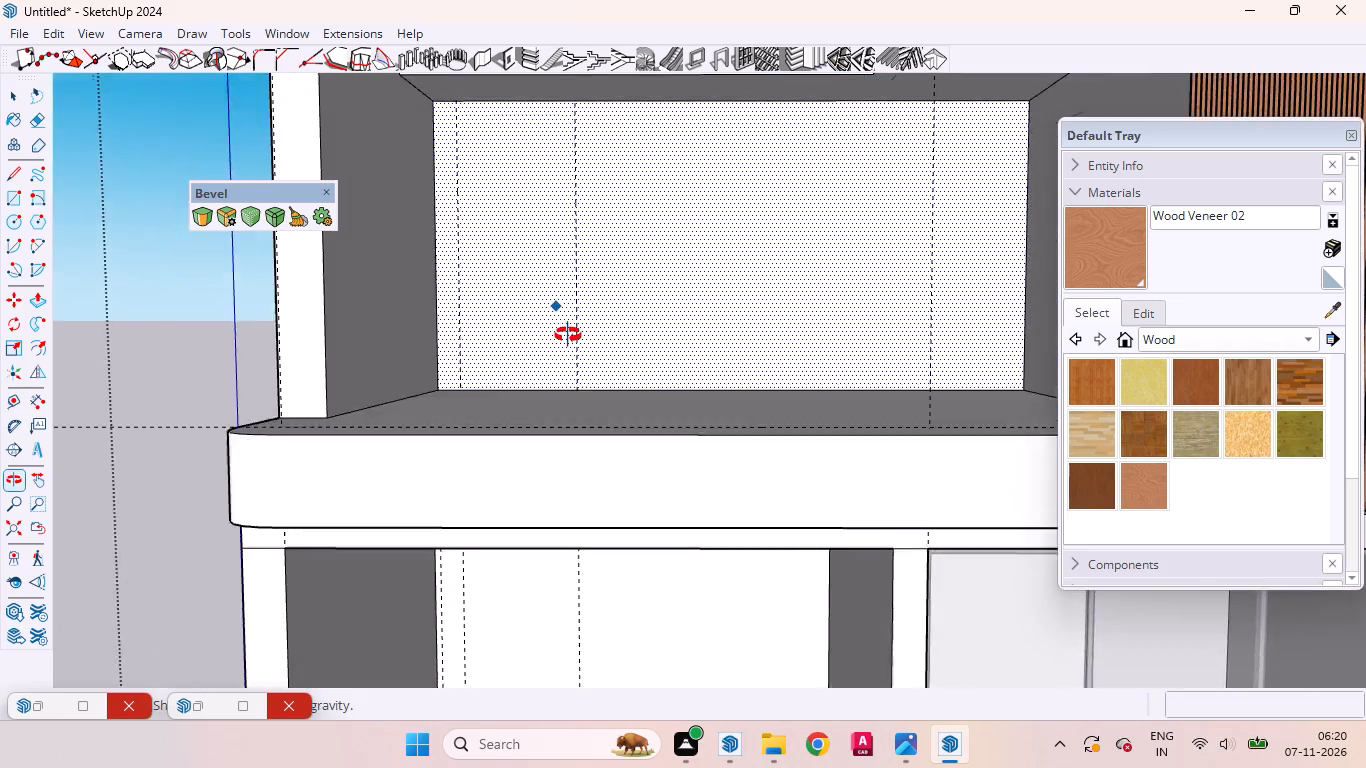
pyautogui.moveTo(568, 335); pyautogui.dragTo(576, 372, button='middle')
pyautogui.scroll(3, 566, 383)
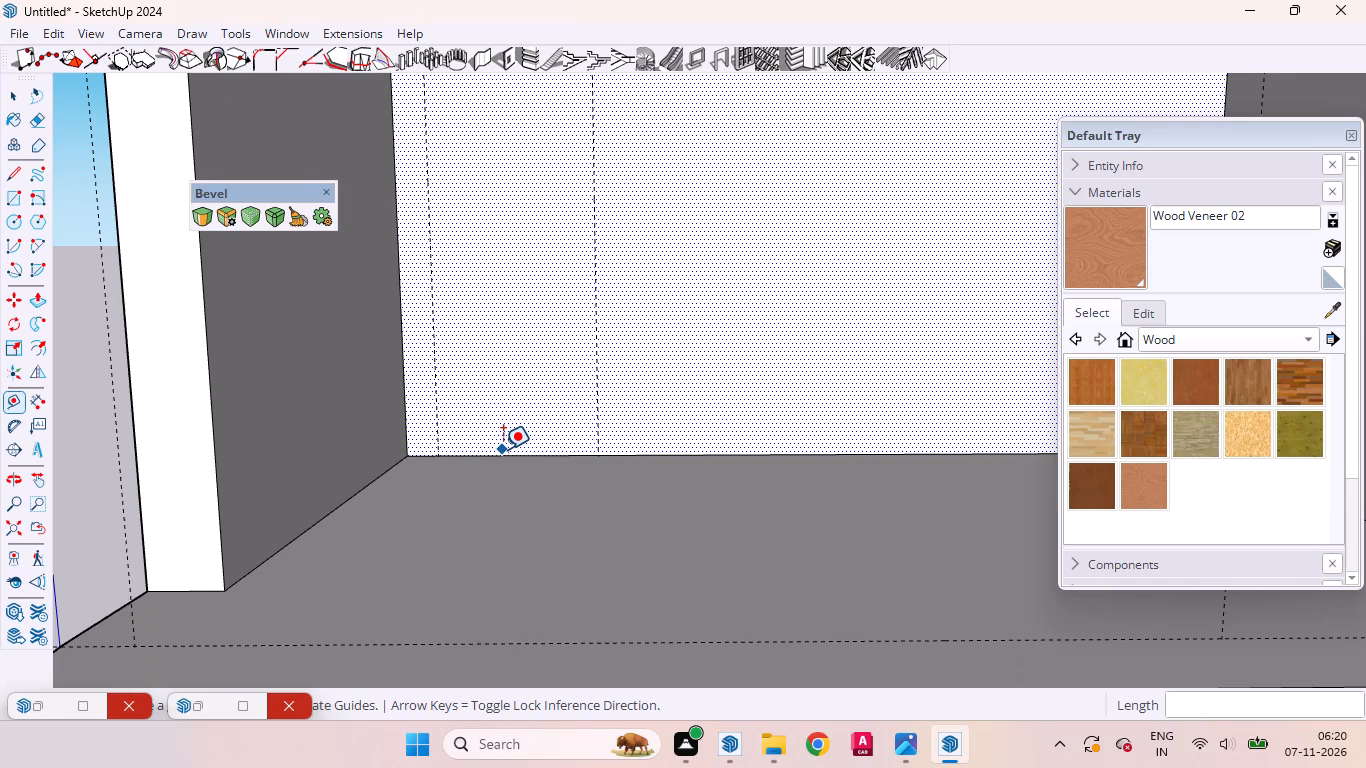
pyautogui.click(502, 451)
pyautogui.scroll(-4, 532, 342)
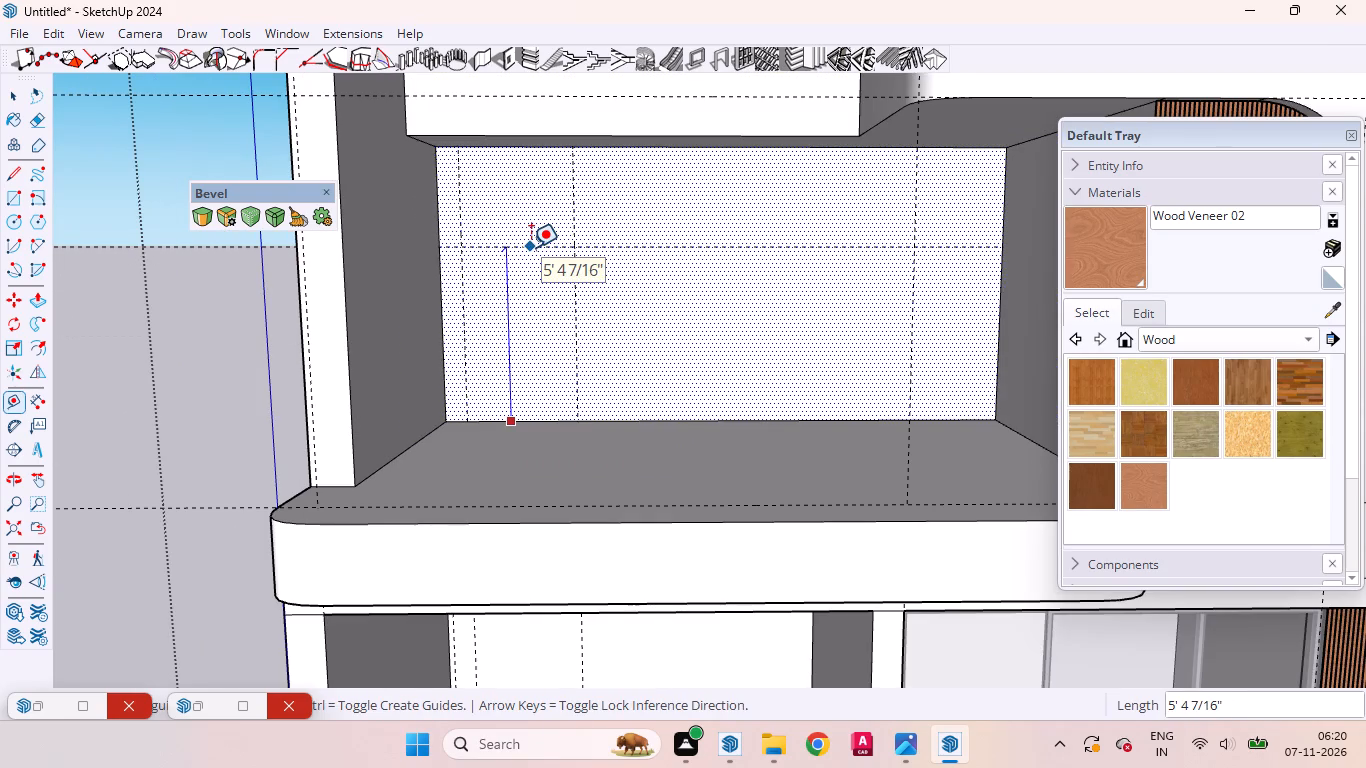
pyautogui.click(534, 175)
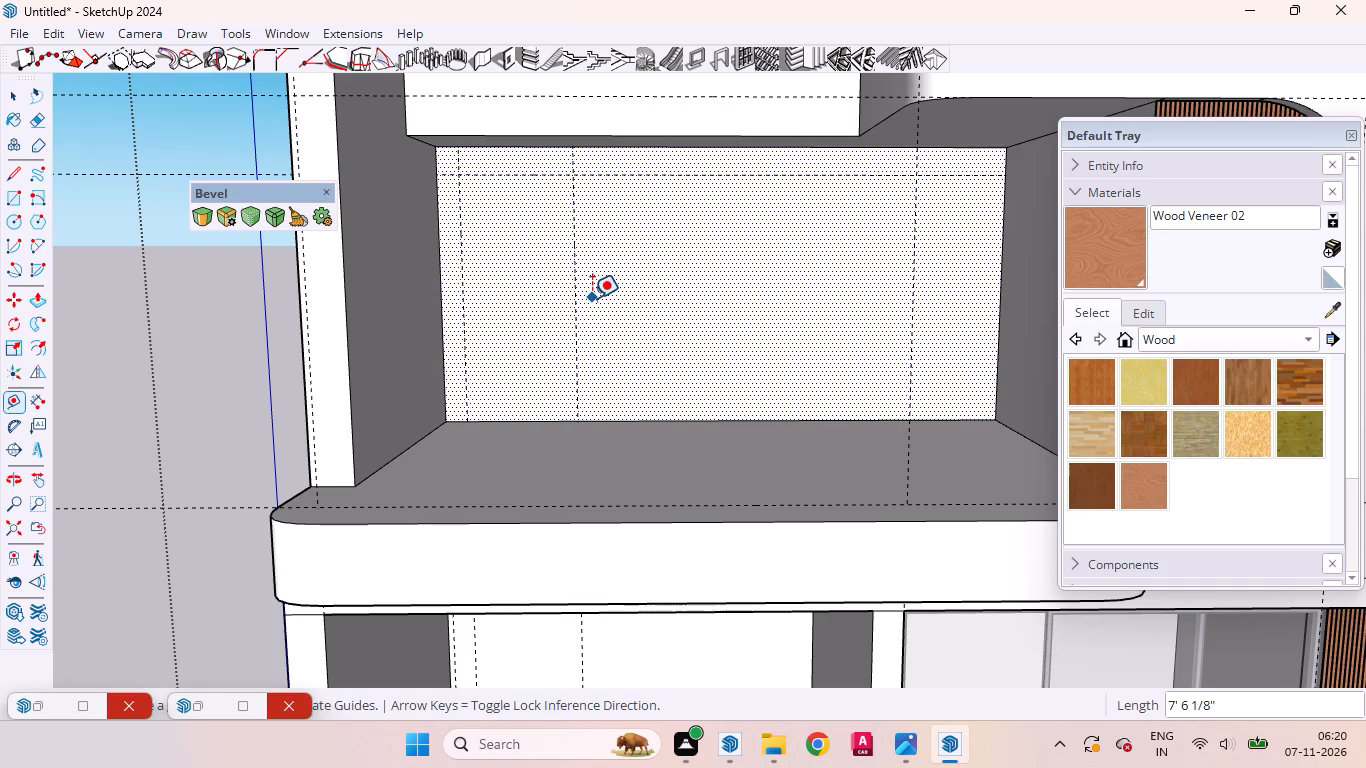
pyautogui.press('space')
# Draw a 3' 5" by 7' 6 1/8" door rectangle between the back wall's guides and push it in as a shallow recess.
pyautogui.click(544, 299)
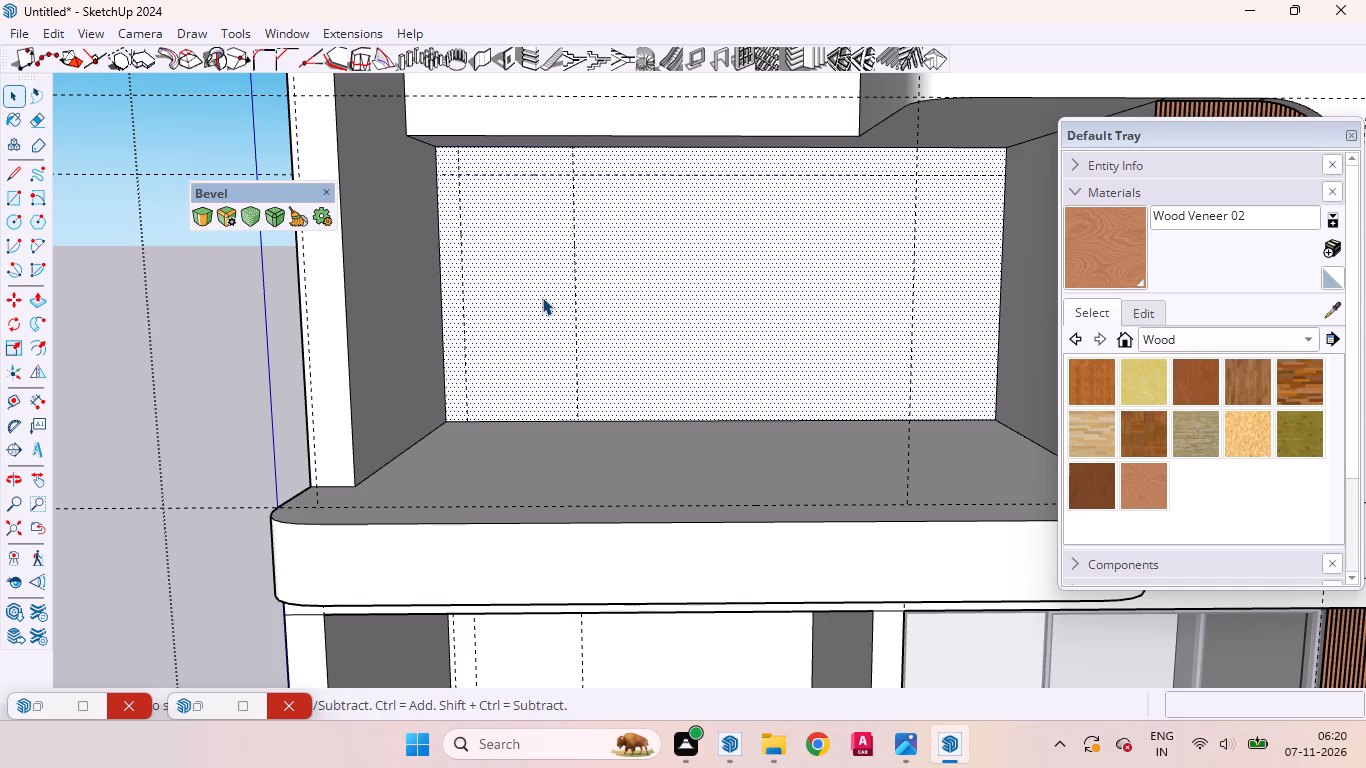
pyautogui.press('r')
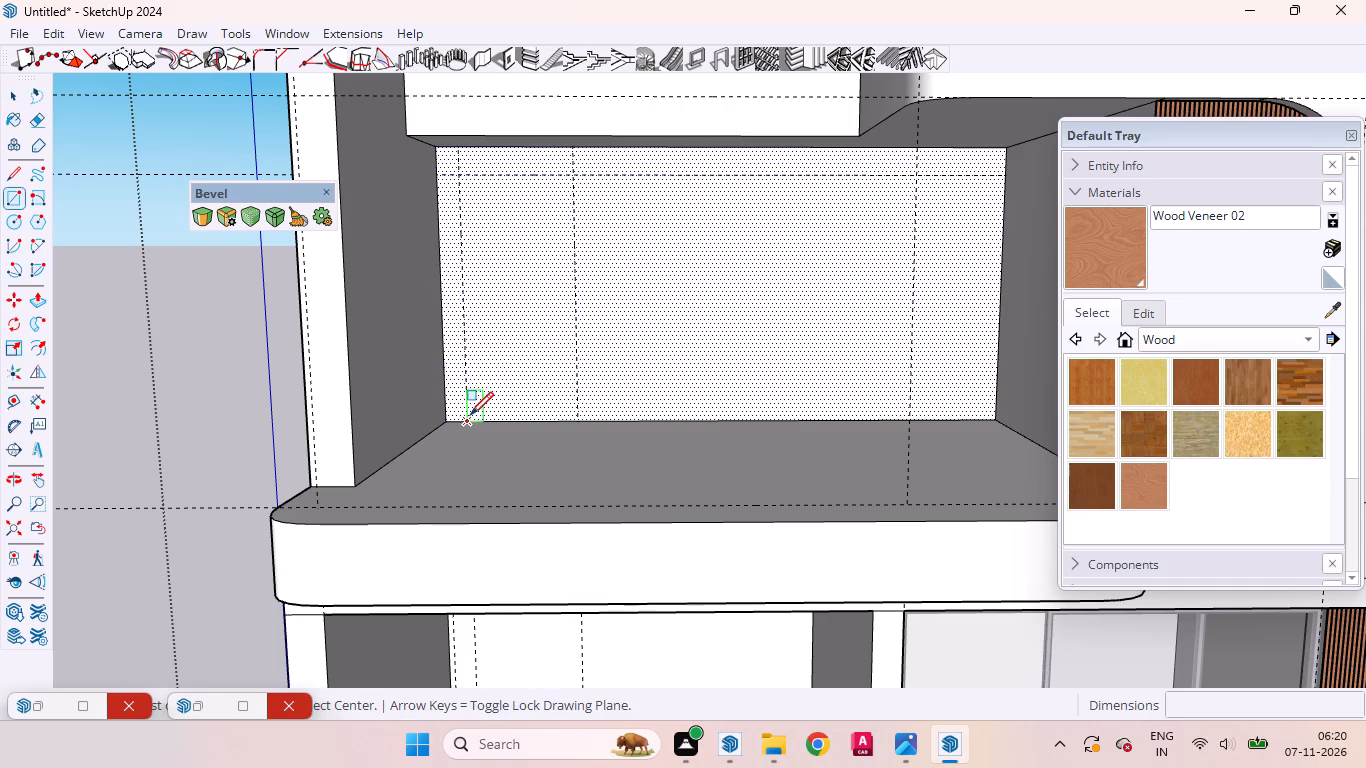
pyautogui.click(471, 416)
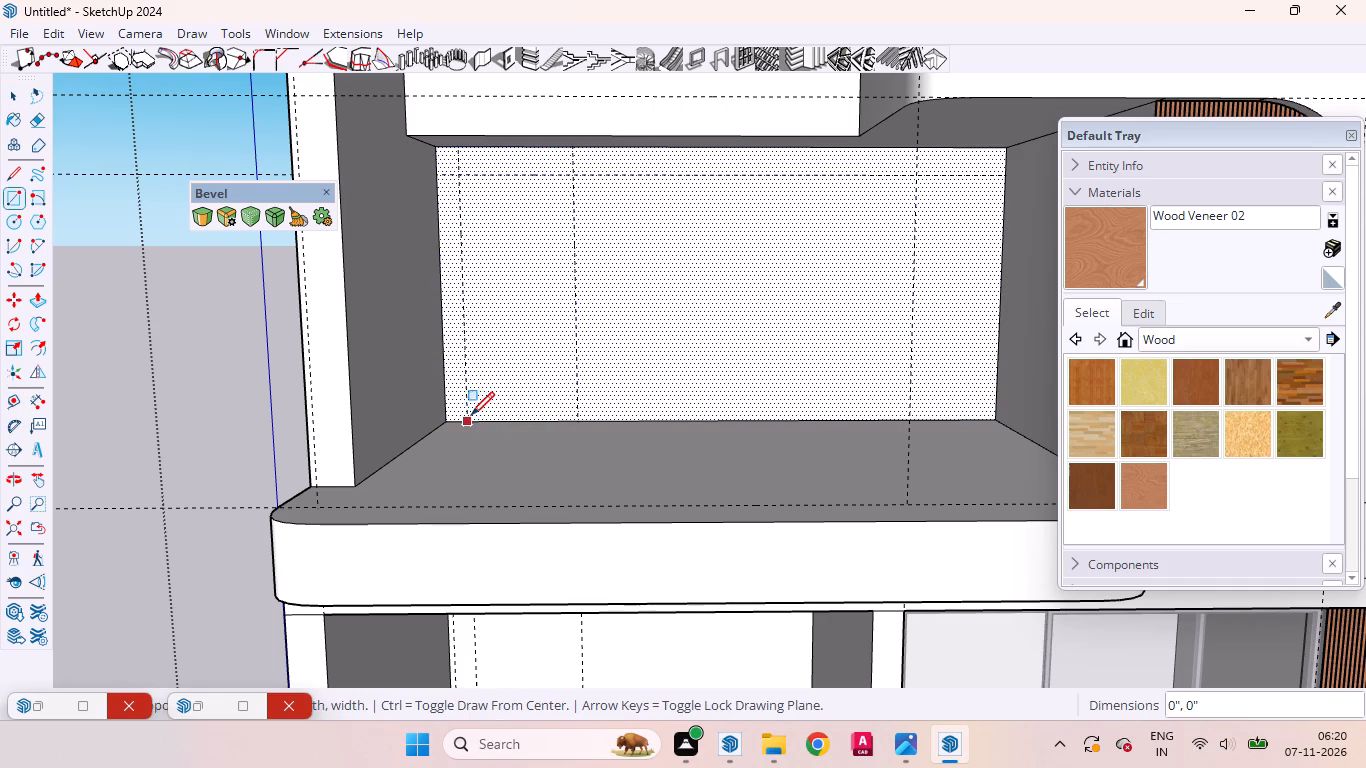
pyautogui.click(574, 179)
pyautogui.press('p')
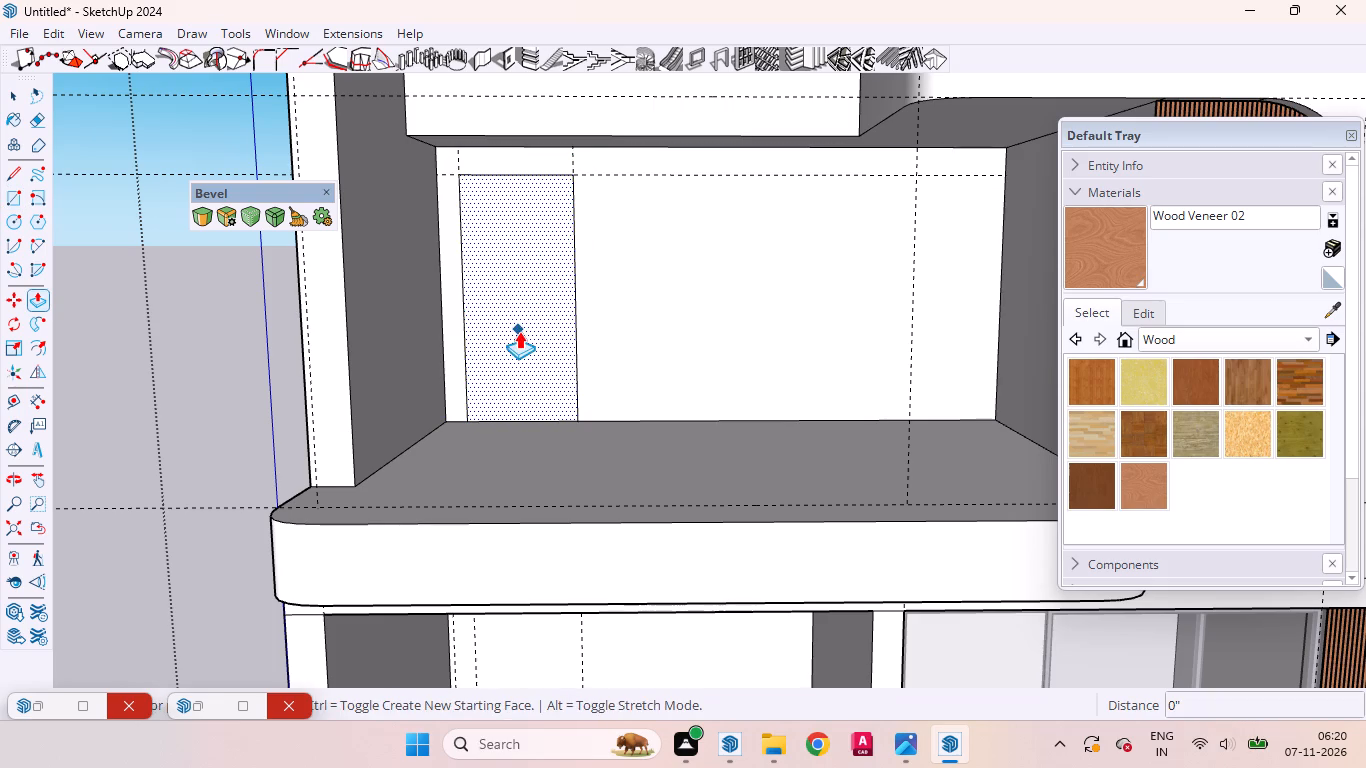
pyautogui.click(519, 331)
pyautogui.press('space')
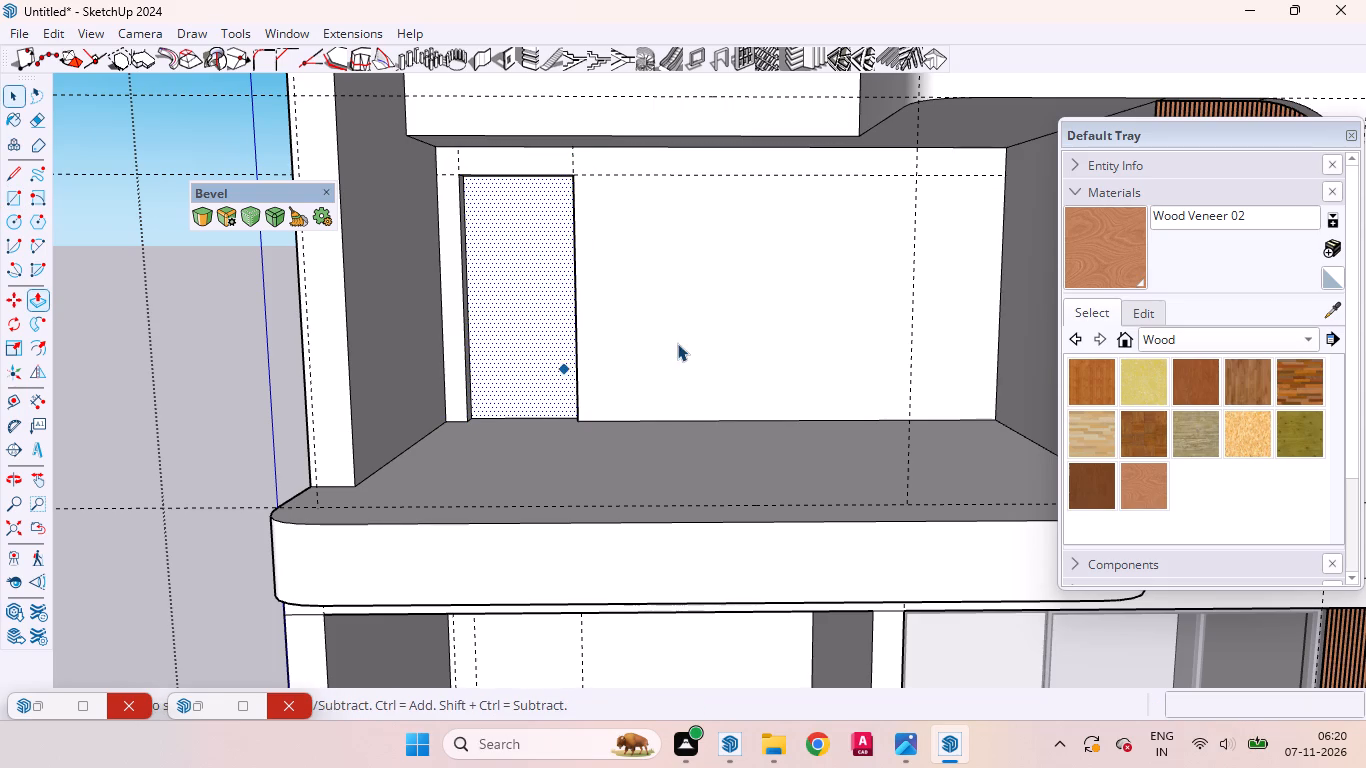
# Place vertical guides on the terrace's back wall, 8" right of the door recess and about 10' 8 3/8" beyond that.
pyautogui.click(678, 342)
pyautogui.scroll(-3, 514, 381)
pyautogui.scroll(1, 514, 382)
pyautogui.scroll(-5, 514, 382)
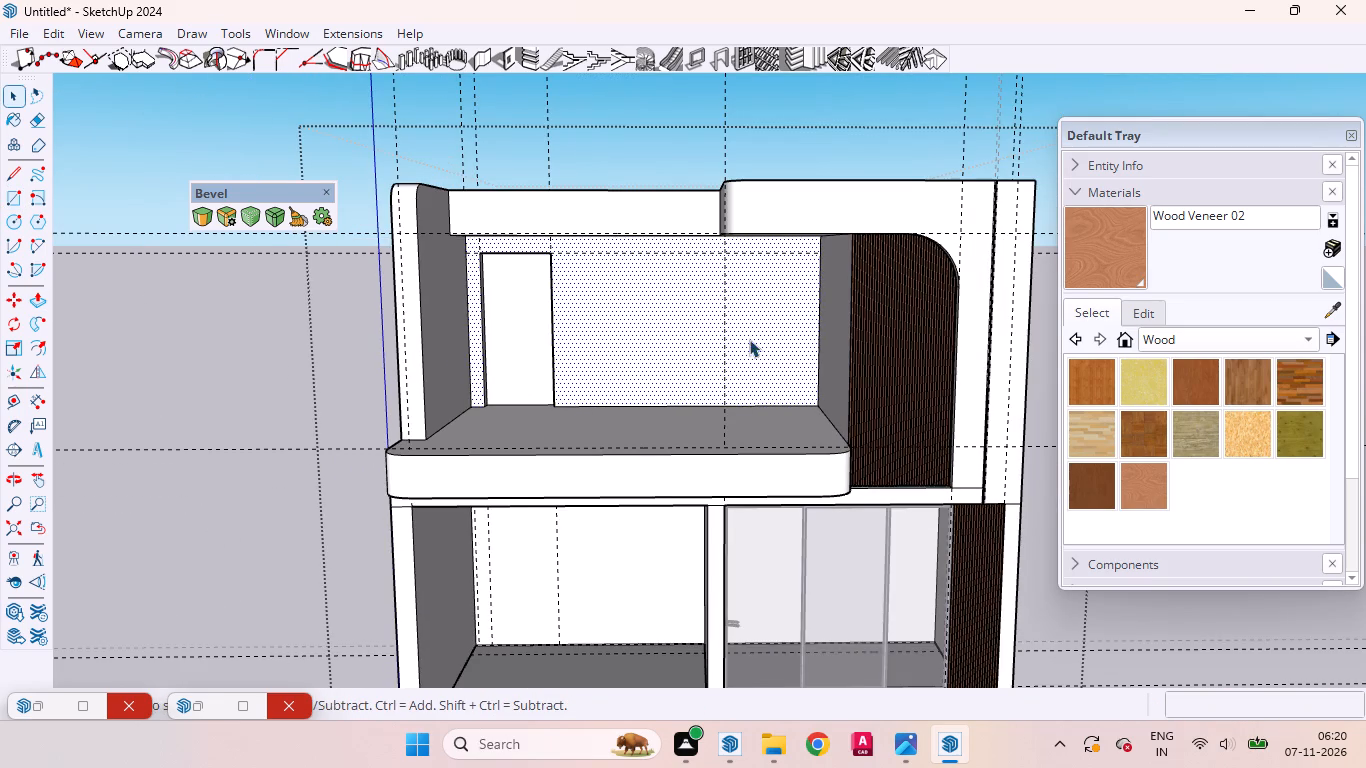
pyautogui.scroll(-2, 764, 360)
pyautogui.moveTo(765, 366); pyautogui.dragTo(805, 332, button='middle')
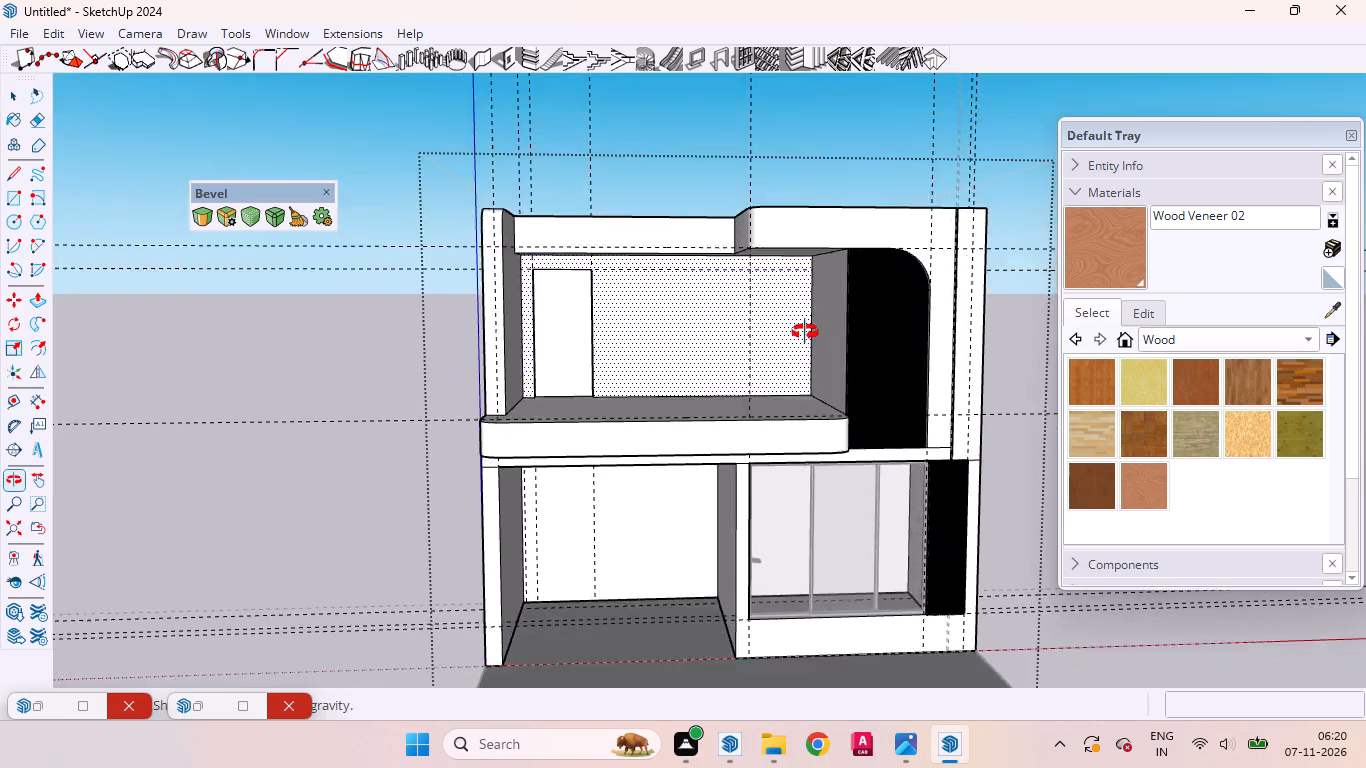
pyautogui.moveTo(805, 332); pyautogui.dragTo(838, 296, button='middle')
pyautogui.scroll(11, 721, 297)
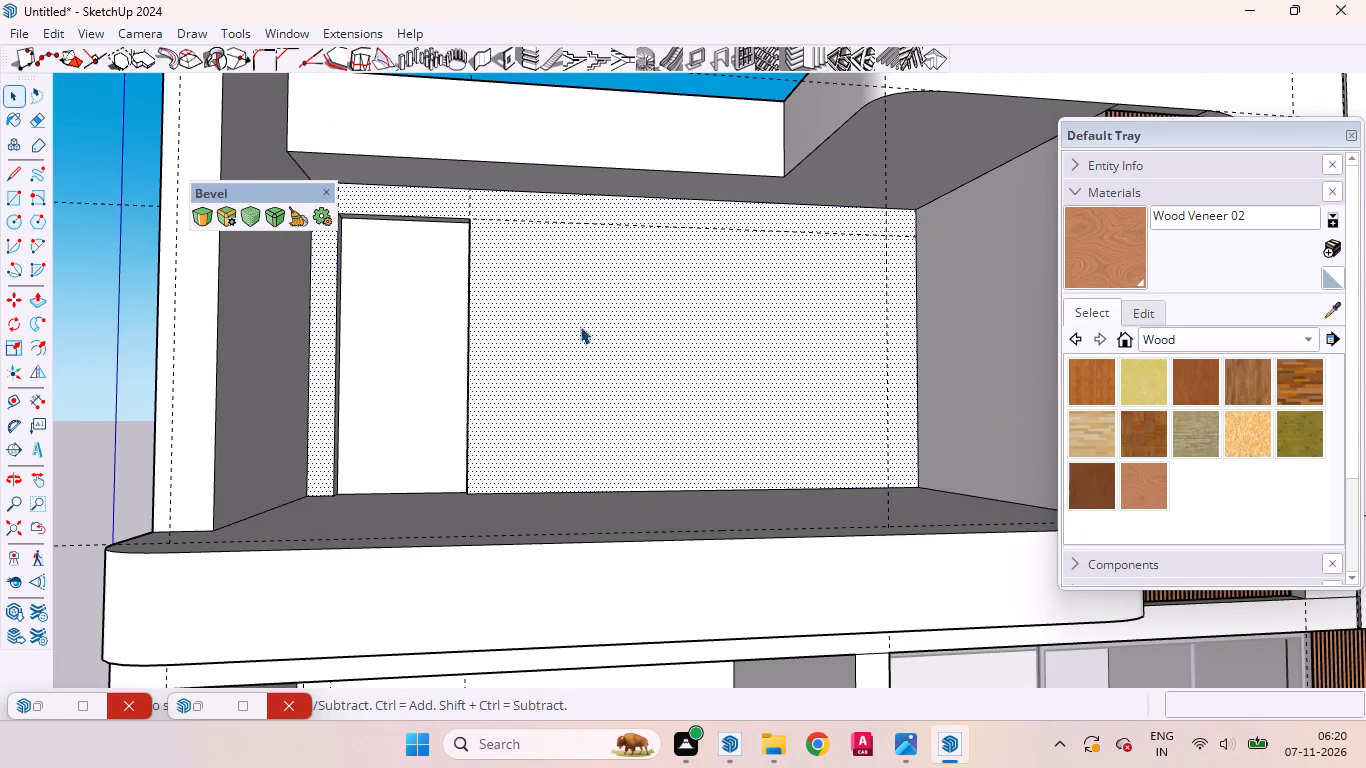
pyautogui.press('t')
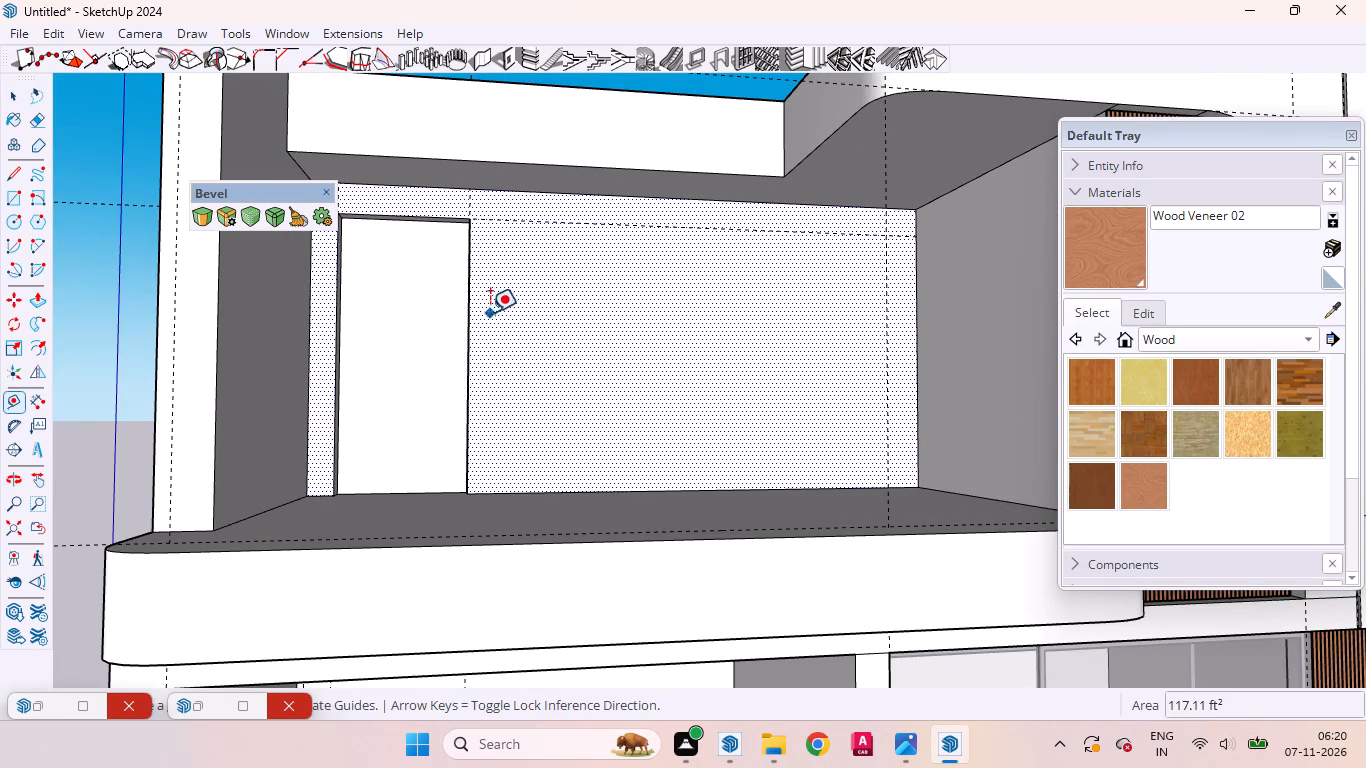
pyautogui.click(472, 303)
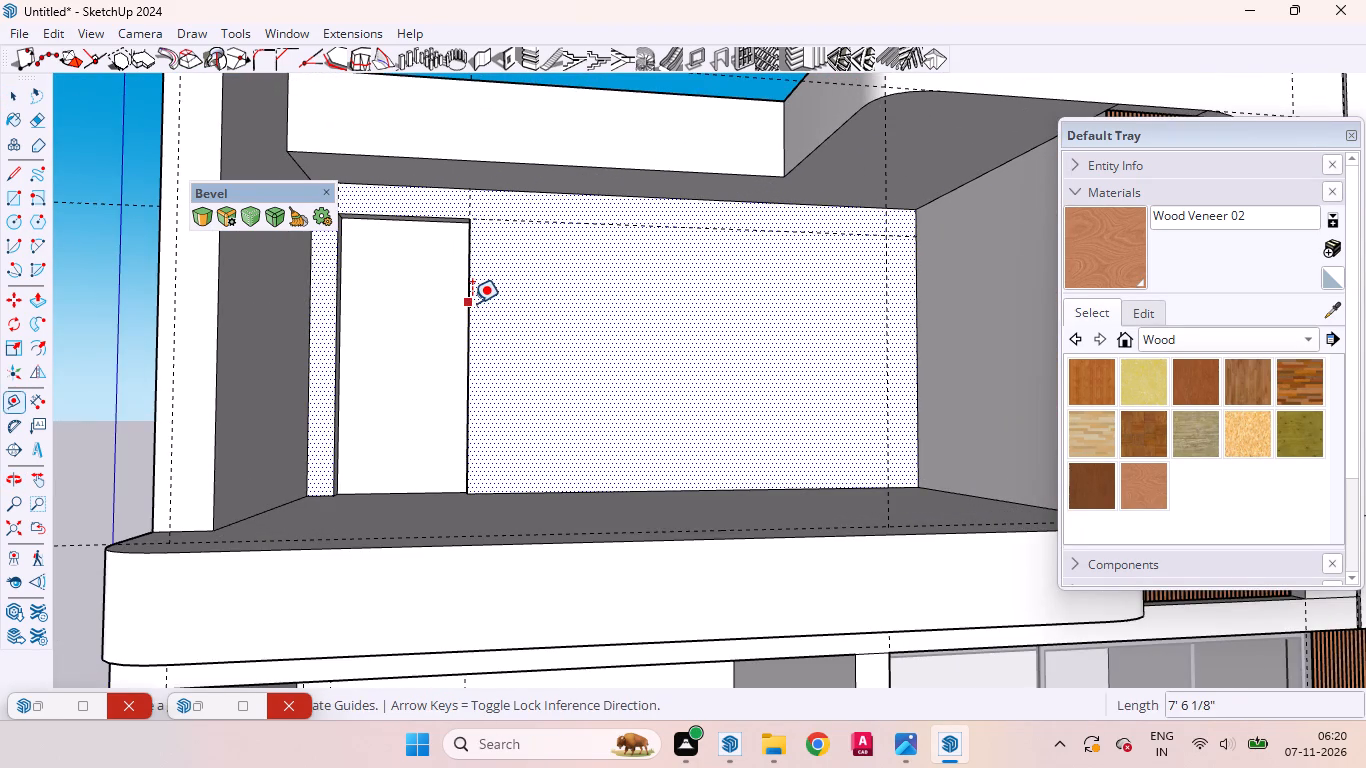
pyautogui.click(505, 312)
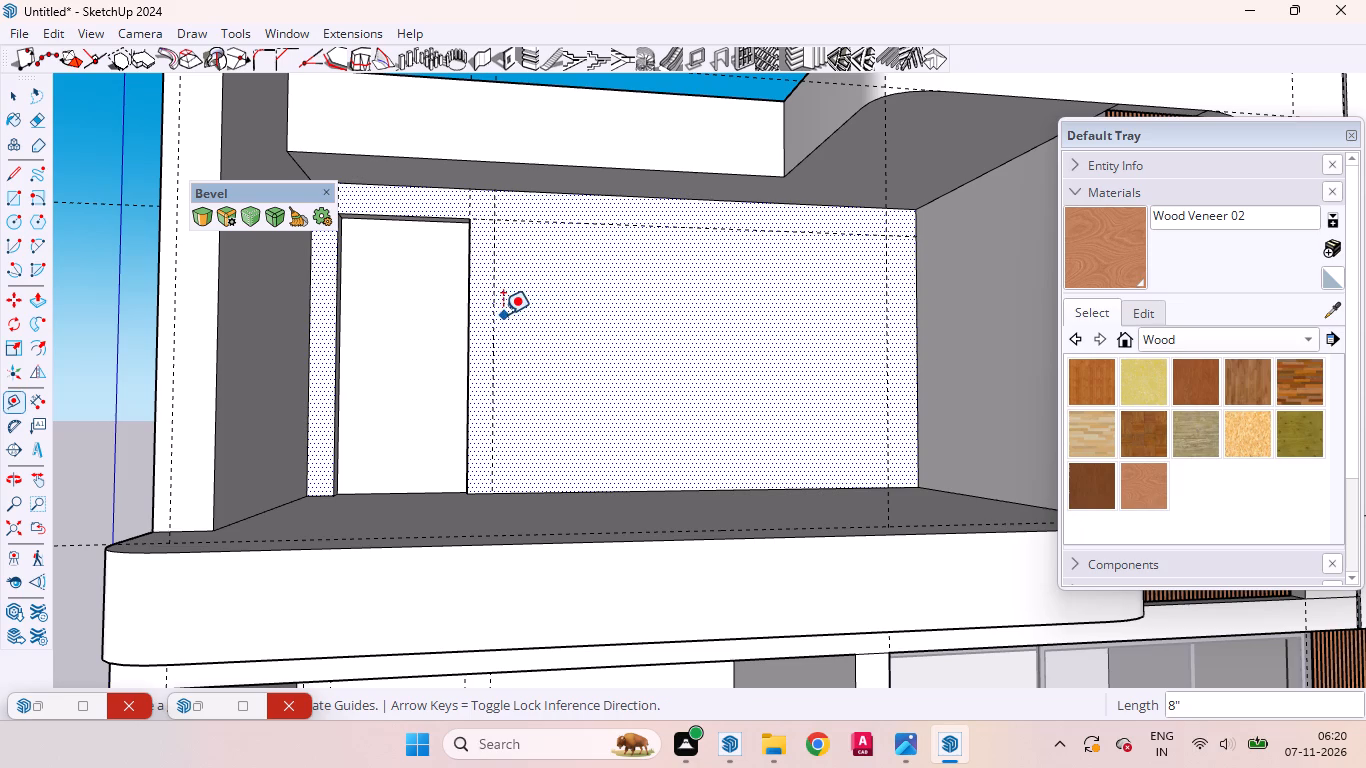
pyautogui.click(499, 314)
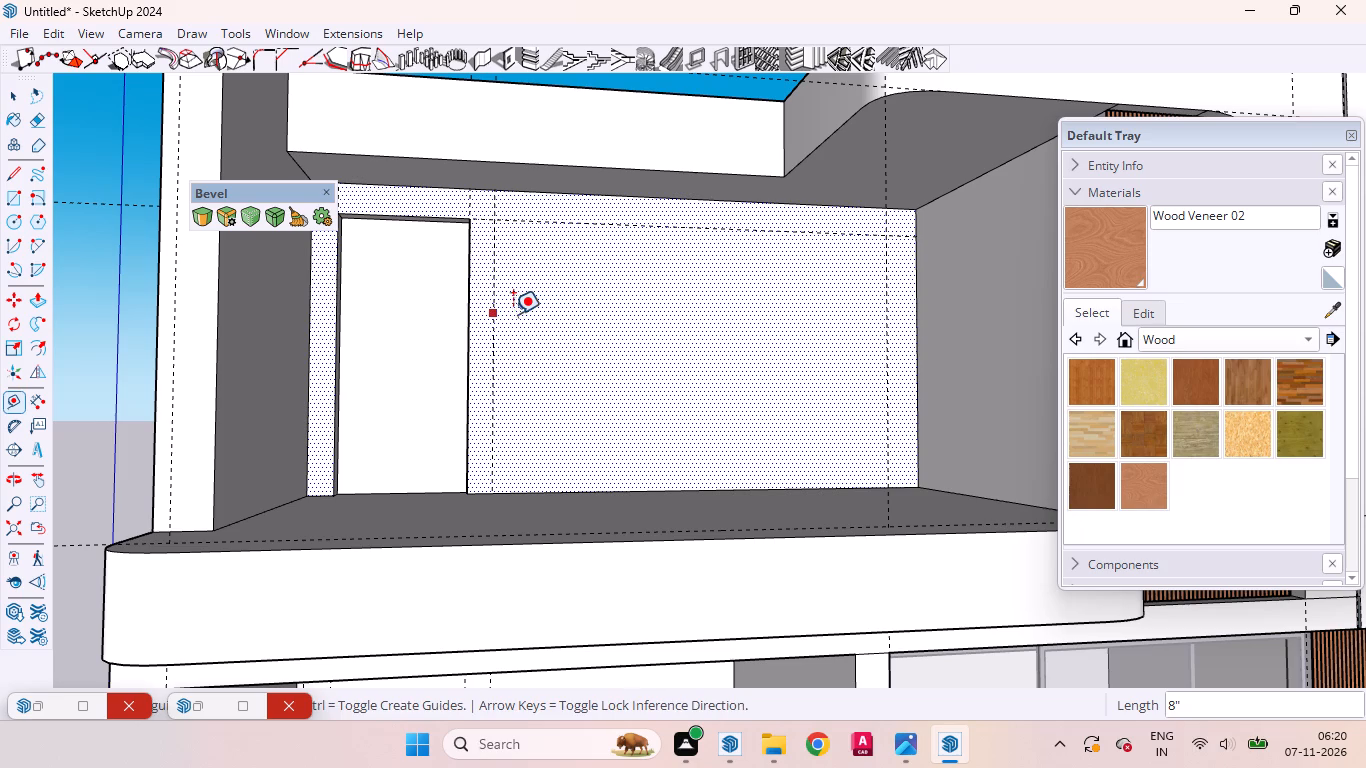
pyautogui.moveTo(843, 329); pyautogui.dragTo(810, 350, button='middle')
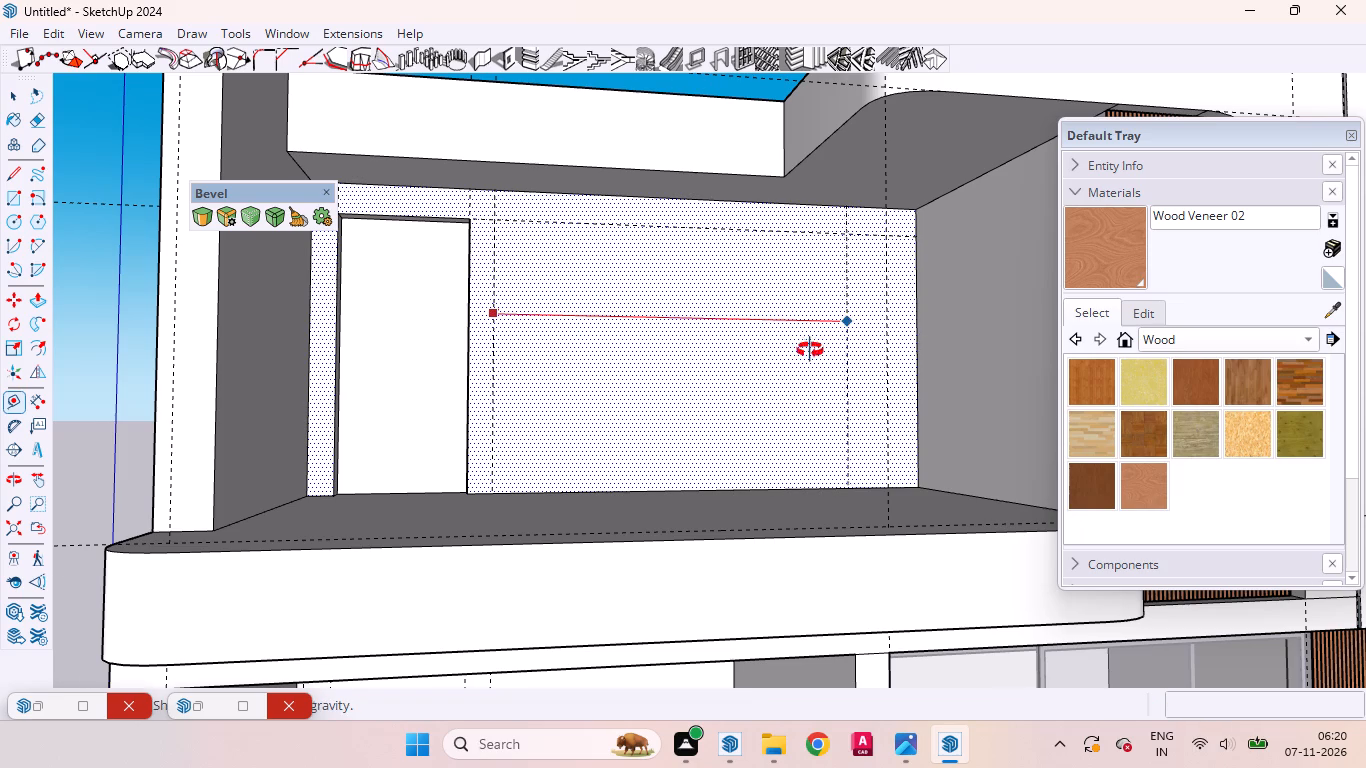
pyautogui.moveTo(810, 350); pyautogui.dragTo(728, 358, button='middle')
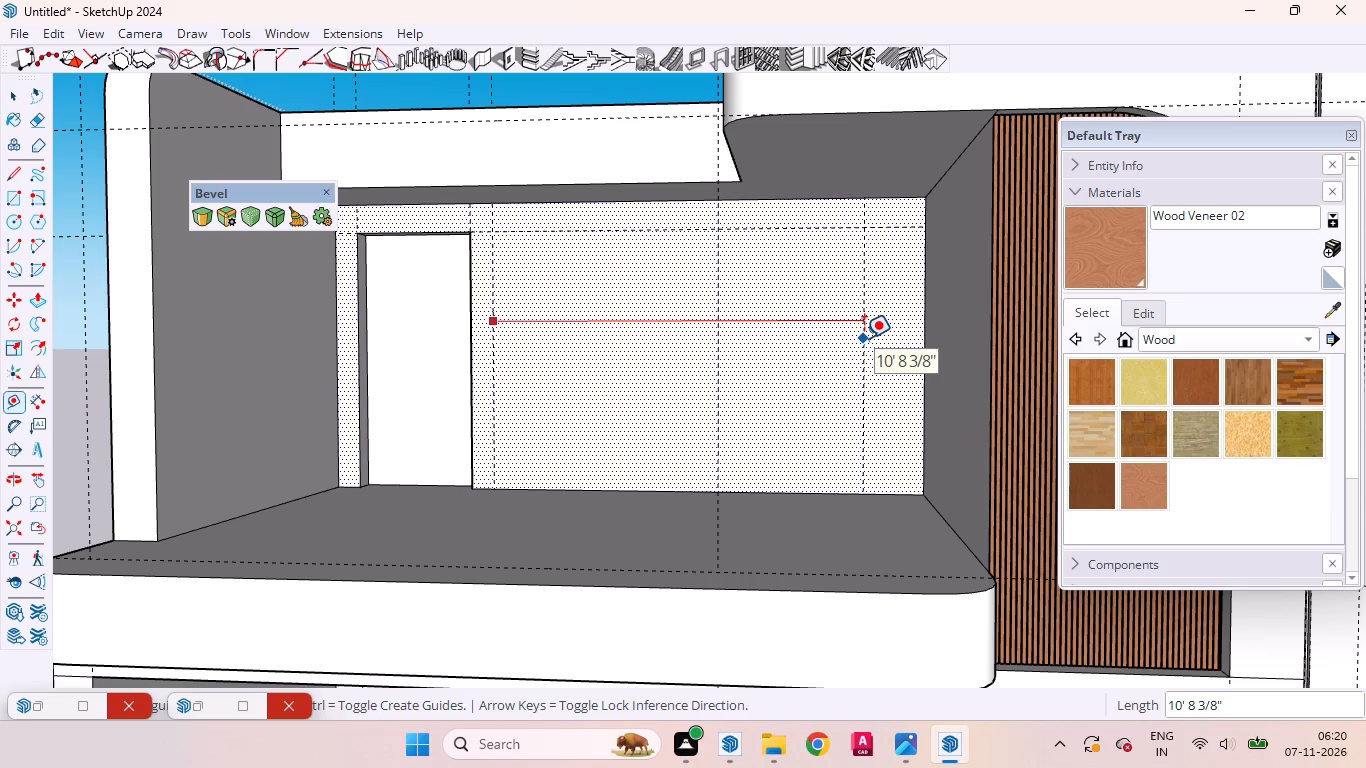
pyautogui.click(864, 338)
pyautogui.press('space')
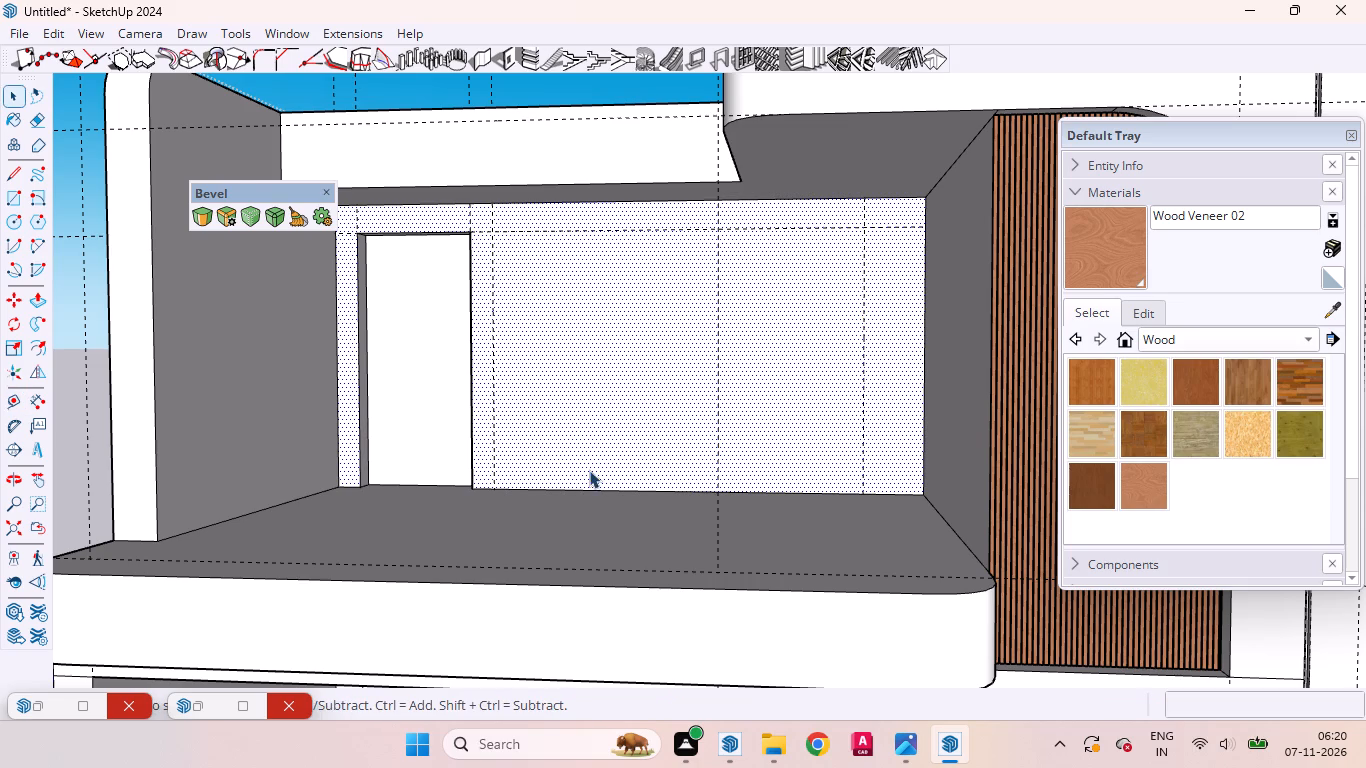
# Place a horizontal guide on the terrace's back wall 8" above the terrace floor.
pyautogui.scroll(4, 593, 479)
pyautogui.press('t')
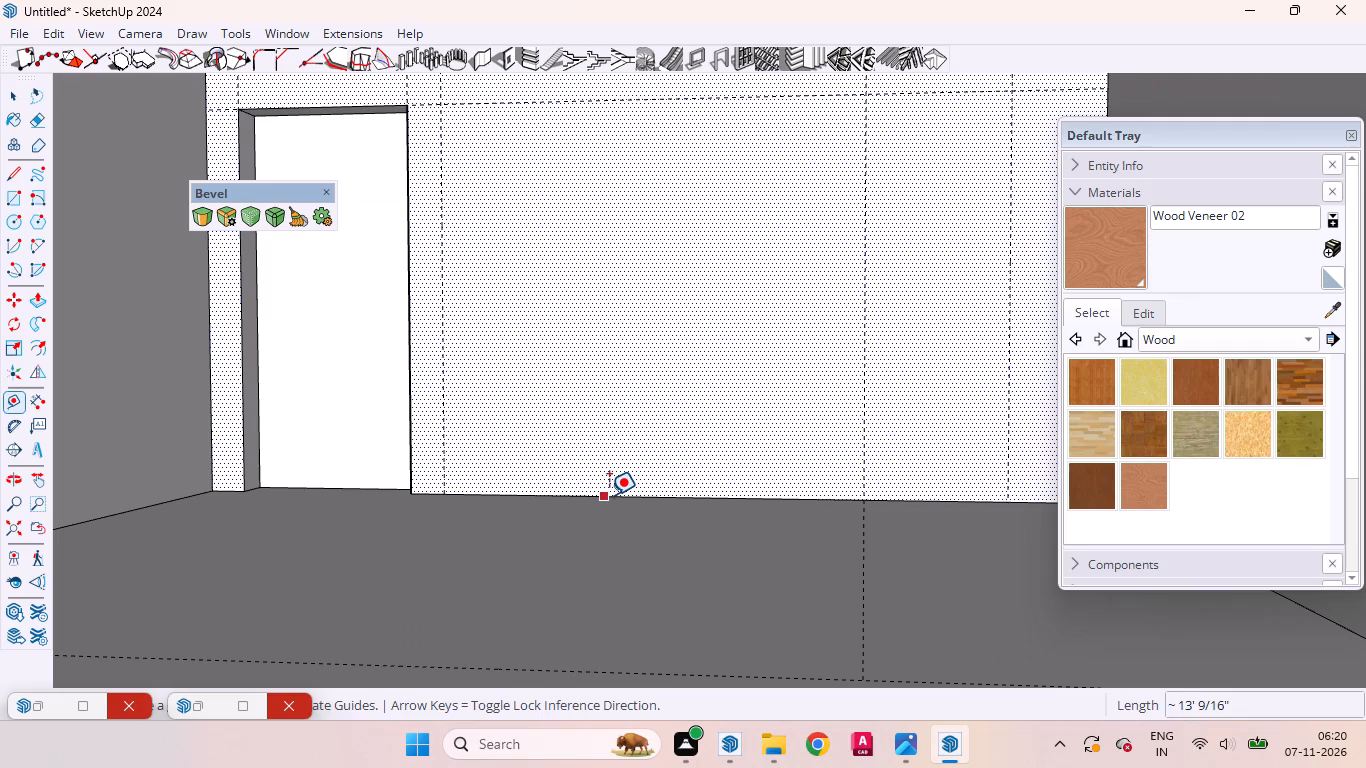
pyautogui.click(609, 495)
pyautogui.click(605, 467)
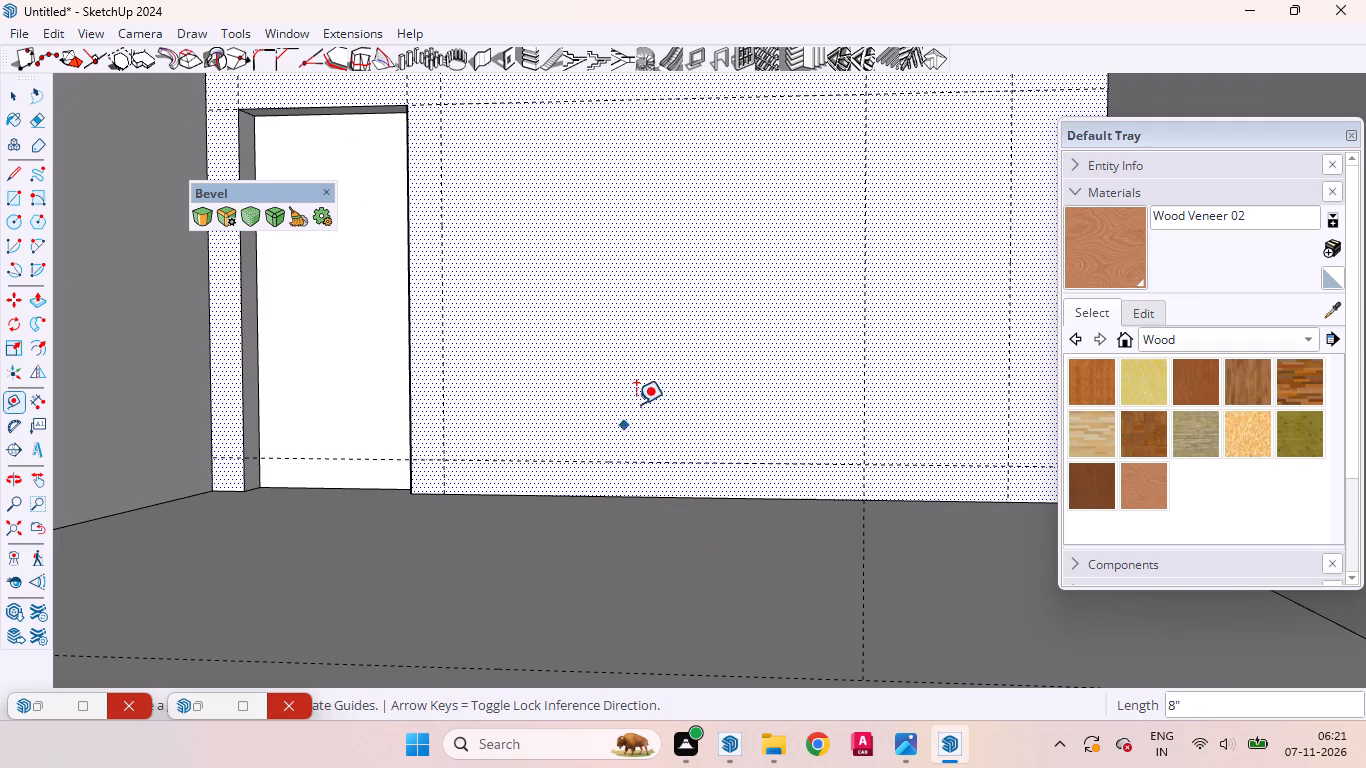
pyautogui.press('space')
# Draw a window rectangle of about 10' 8 3/8" by 6' 10 1/8" between the guides beside the door recess.
pyautogui.scroll(-7, 636, 439)
pyautogui.moveTo(626, 446); pyautogui.dragTo(656, 437, button='middle')
pyautogui.scroll(1, 628, 446)
pyautogui.scroll(-1, 656, 436)
pyautogui.press('r')
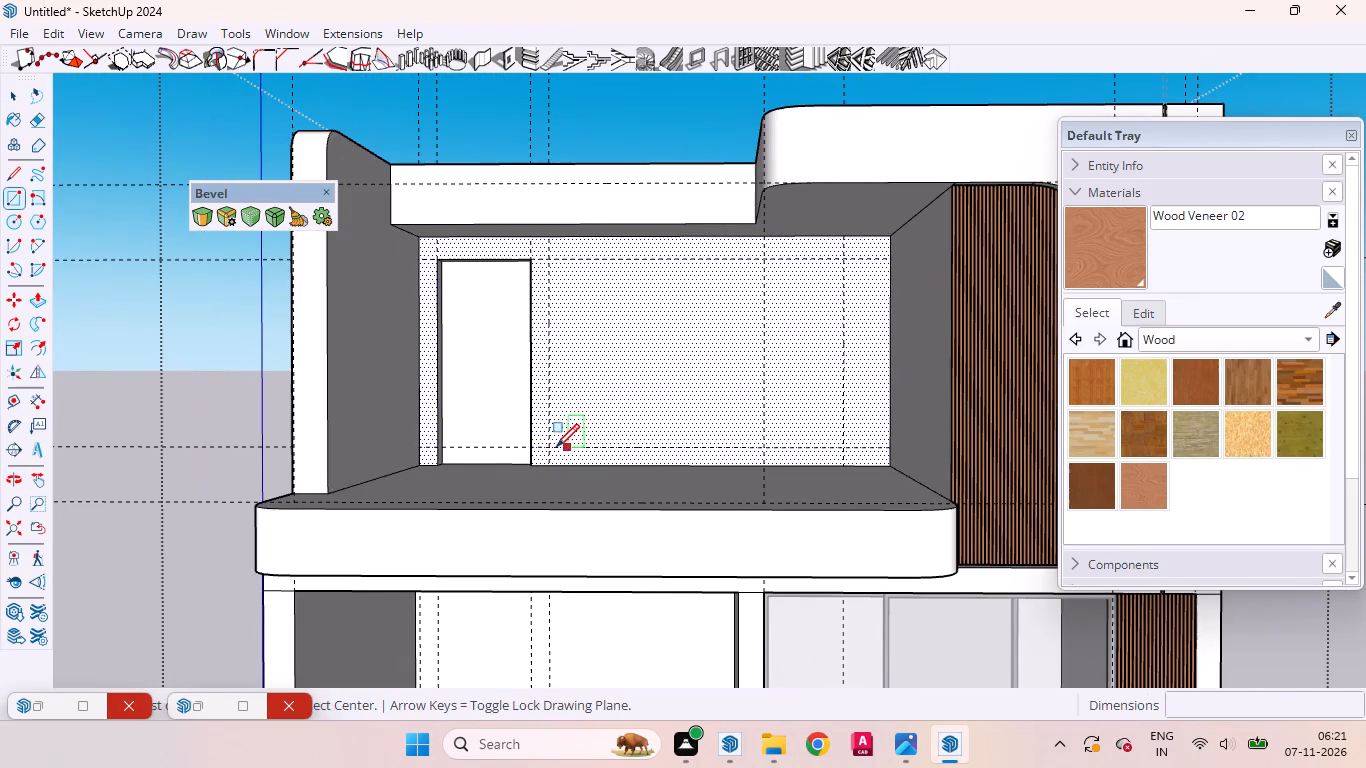
pyautogui.click(552, 445)
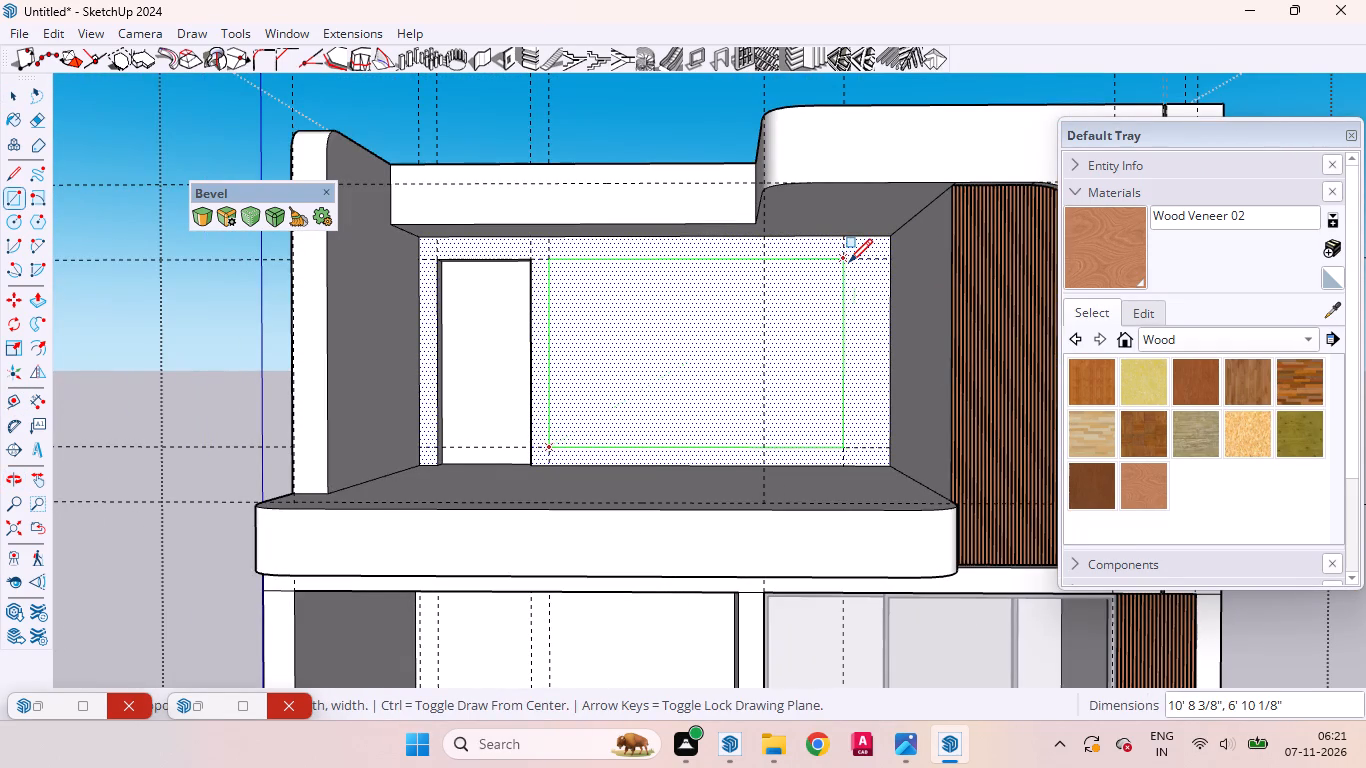
pyautogui.click(849, 262)
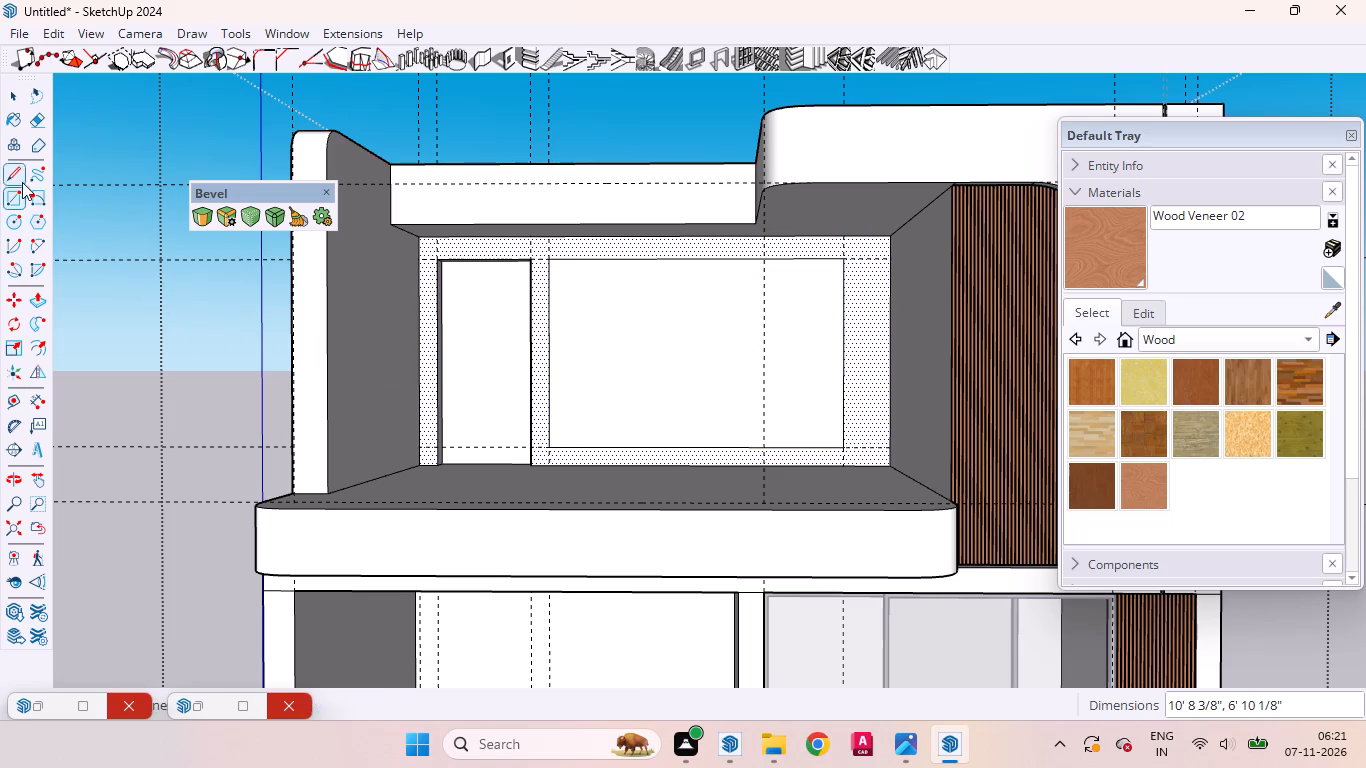
# Push the window rectangle on the terrace's back wall inward by 10'.
pyautogui.click(16, 102)
pyautogui.click(602, 332)
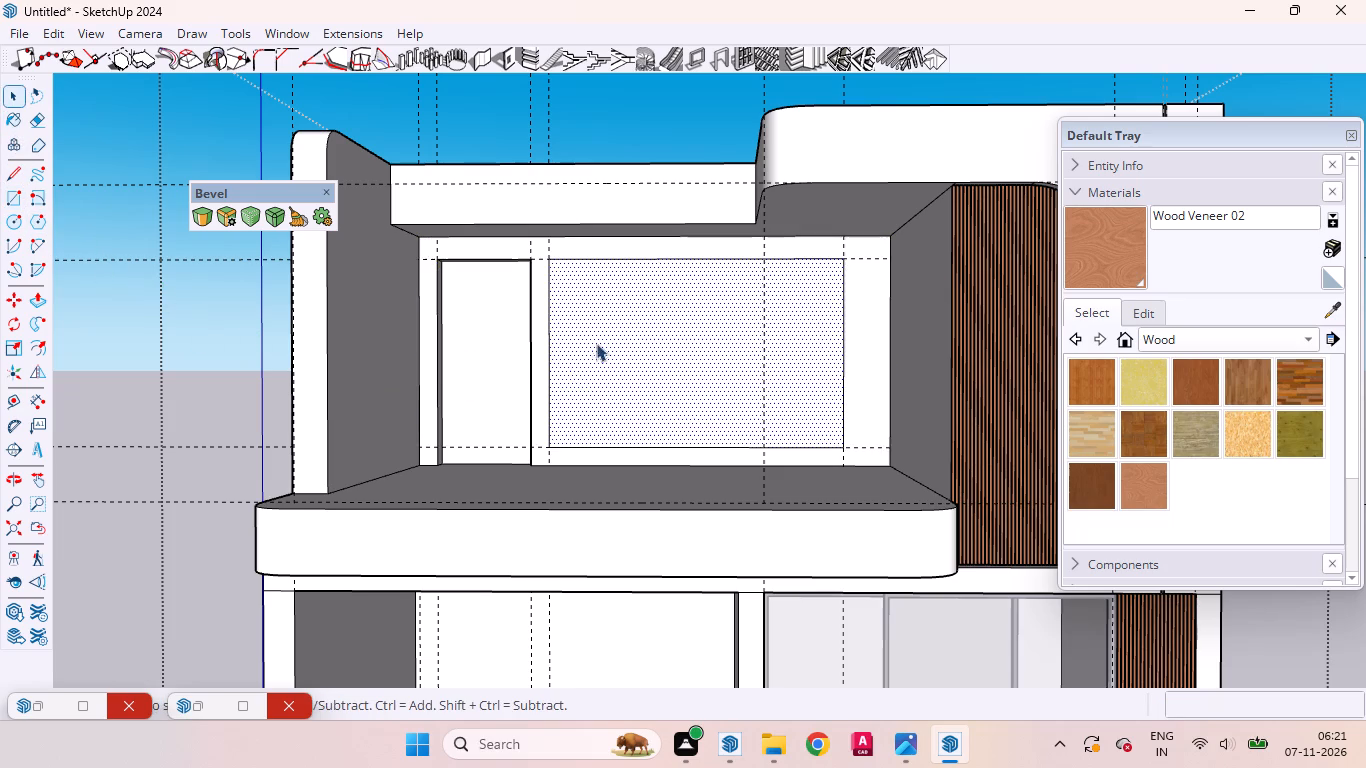
pyautogui.moveTo(654, 420); pyautogui.dragTo(746, 439, button='middle')
pyautogui.press('p')
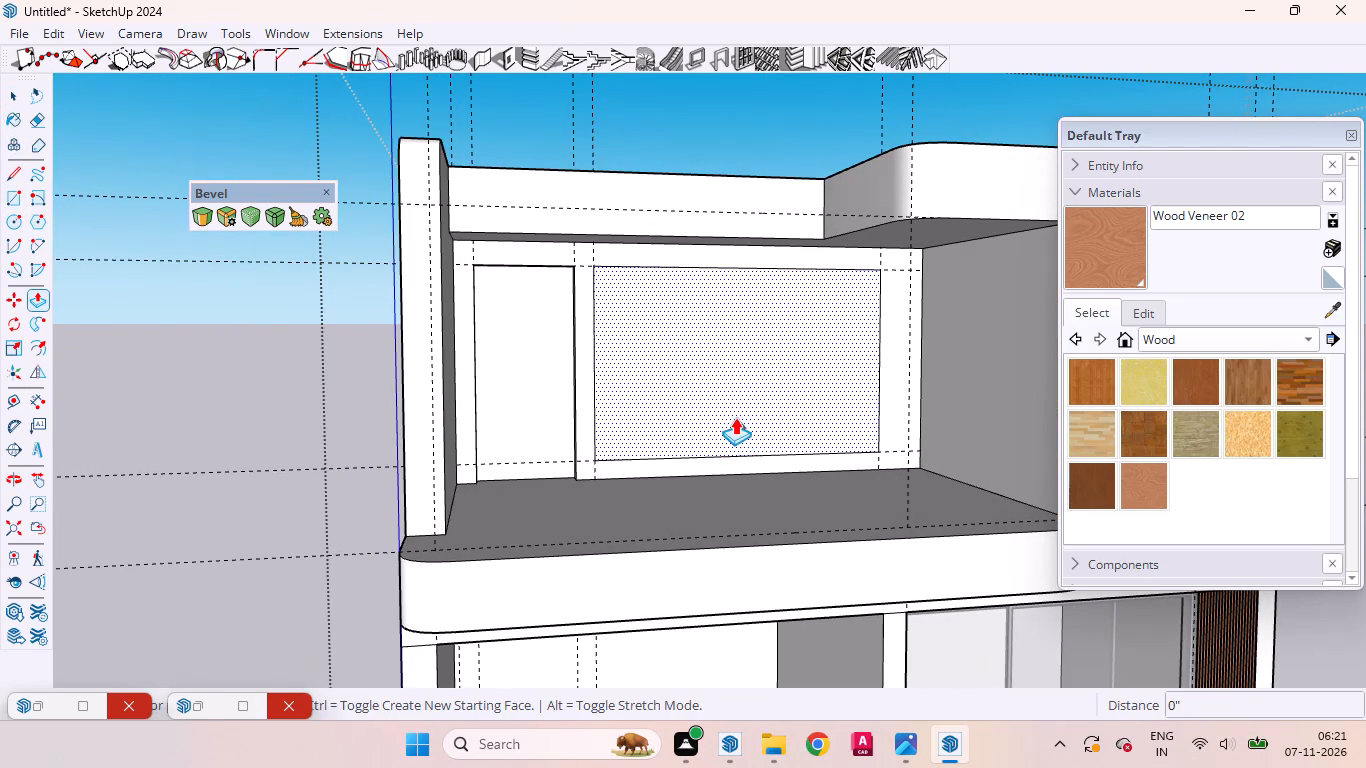
pyautogui.click(735, 417)
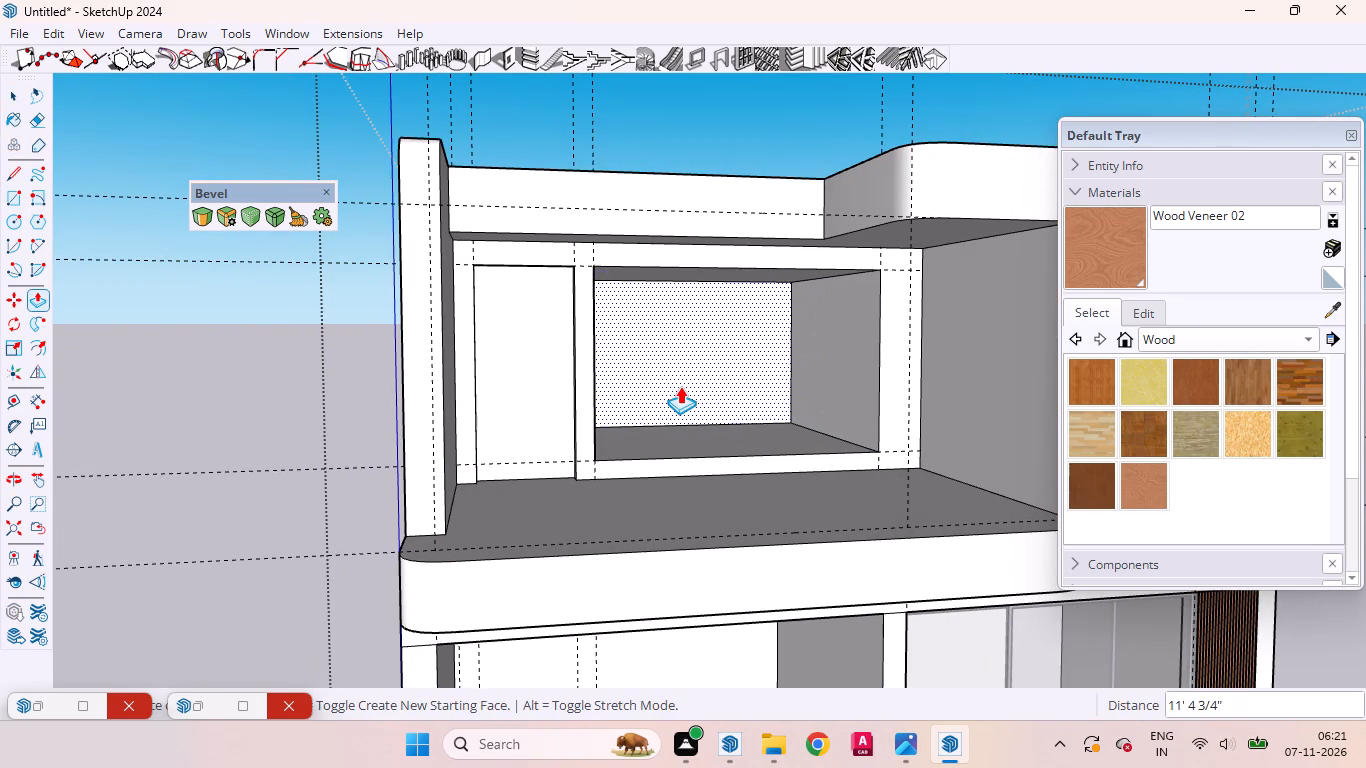
pyautogui.write("10'")
pyautogui.press('Return')
pyautogui.press('space')
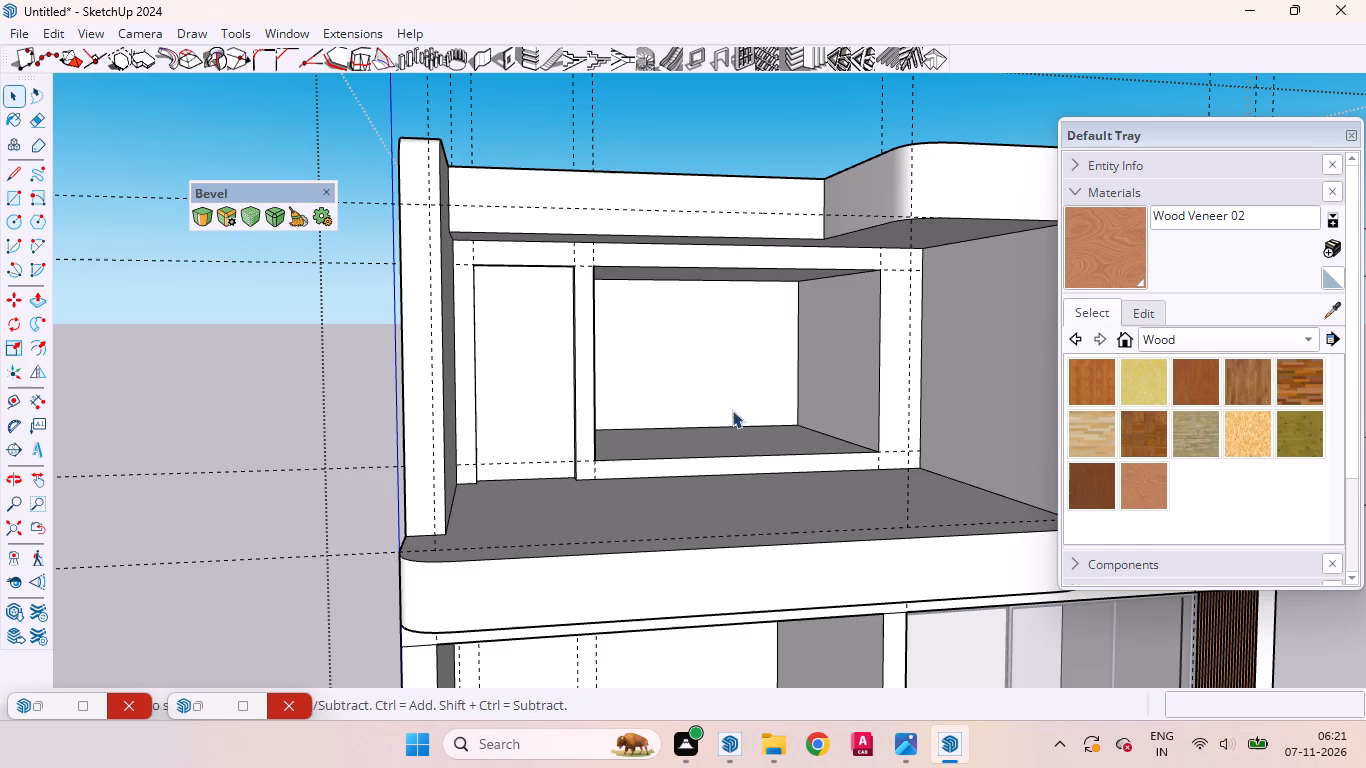
# Copy the front bottom edge of the terrace window recess 8" inward across the recess floor.
pyautogui.scroll(1, 743, 437)
pyautogui.moveTo(745, 481); pyautogui.dragTo(580, 500, button='middle')
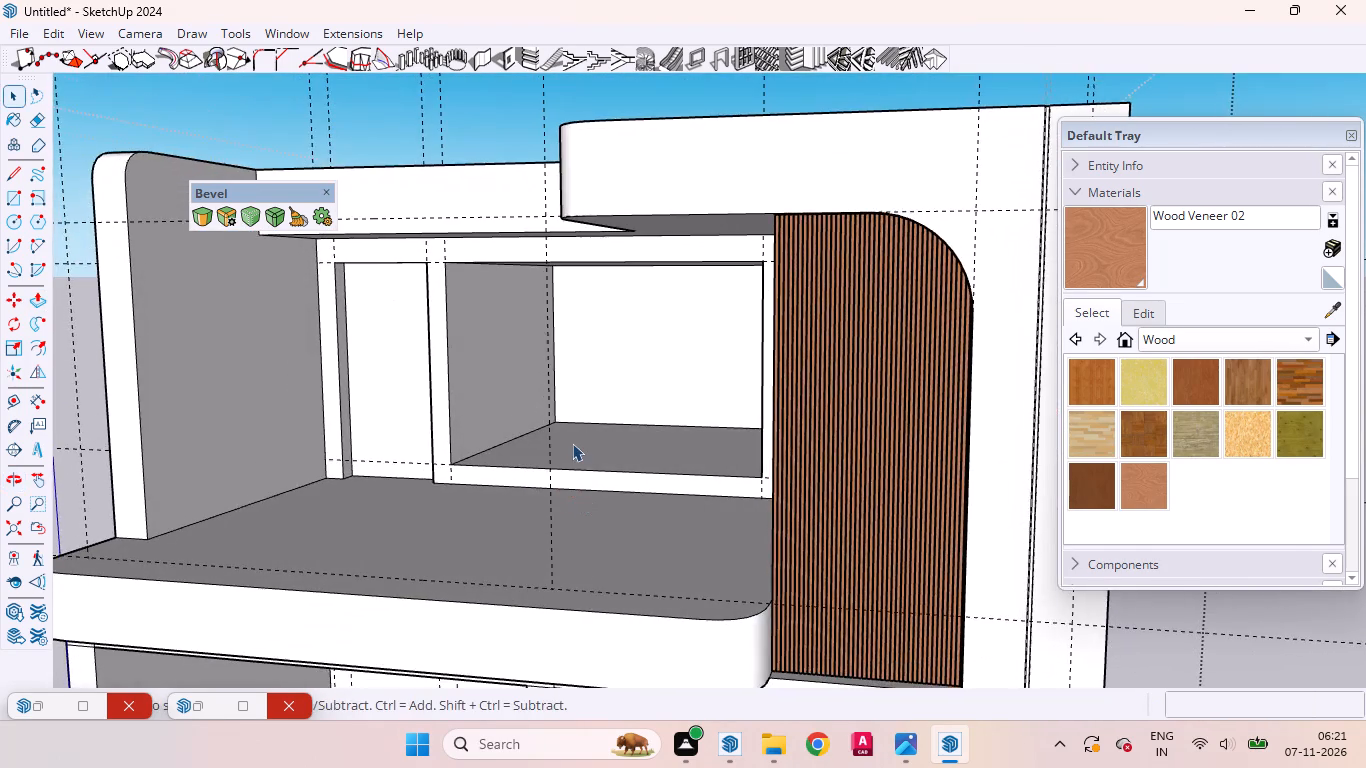
pyautogui.scroll(6, 572, 443)
pyautogui.moveTo(599, 491); pyautogui.dragTo(729, 551, button='middle')
pyautogui.scroll(1, 703, 495)
pyautogui.scroll(-8, 639, 445)
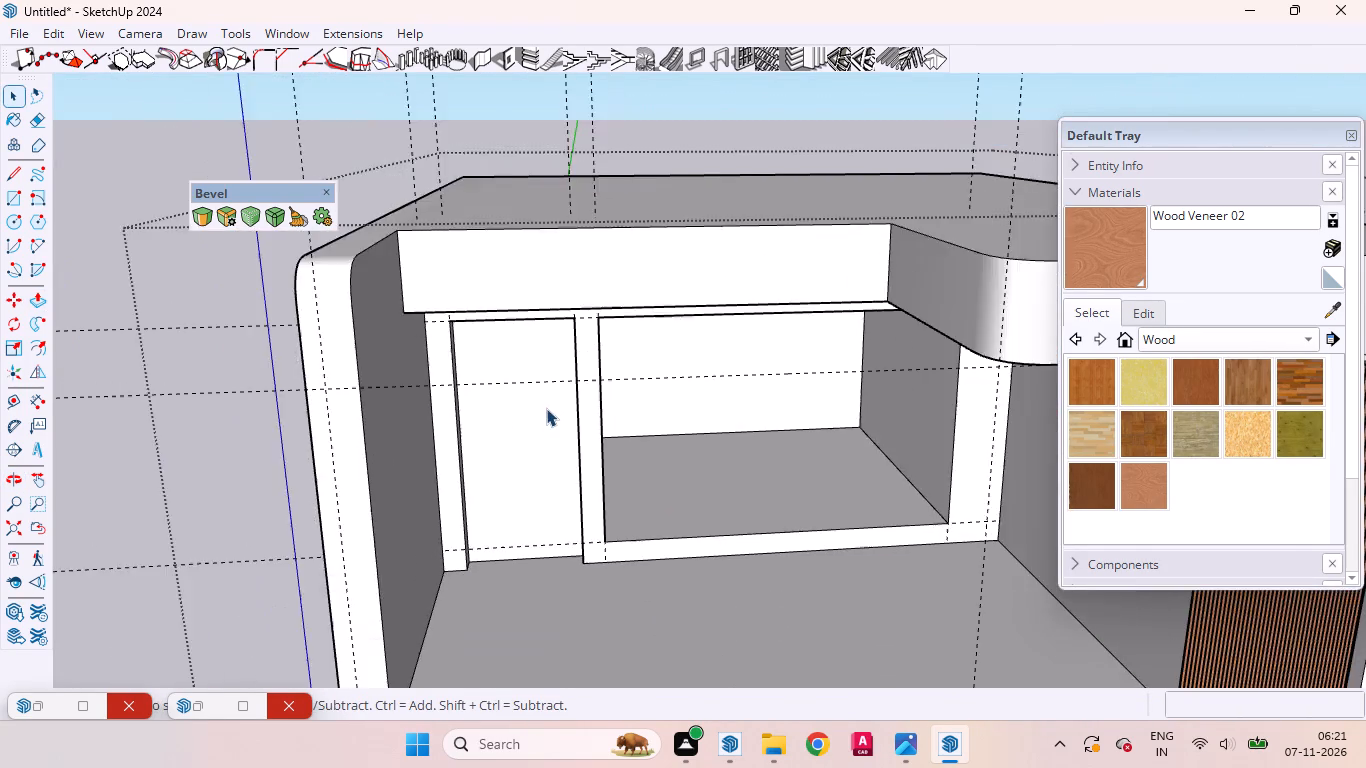
pyautogui.scroll(8, 766, 492)
pyautogui.click(765, 544)
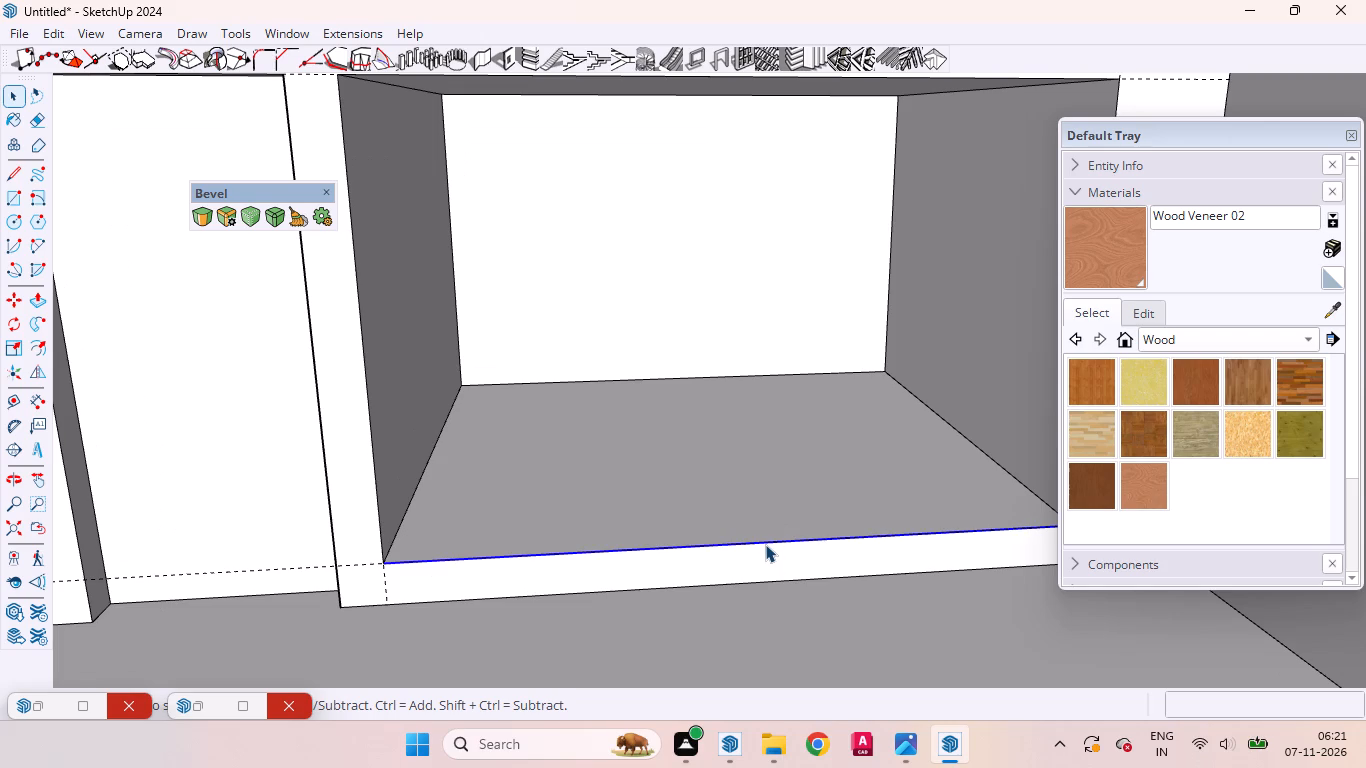
pyautogui.press('m')
pyautogui.click(765, 544)
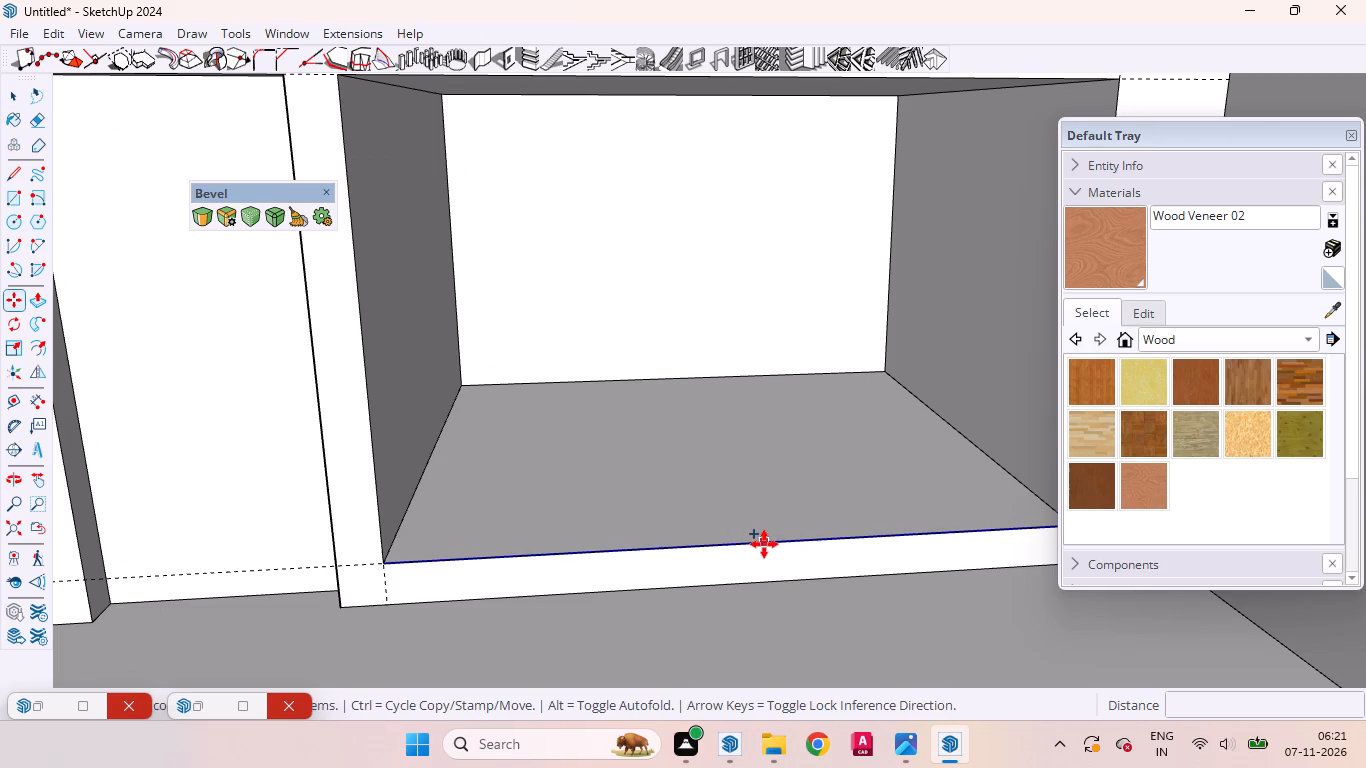
pyautogui.click(755, 521)
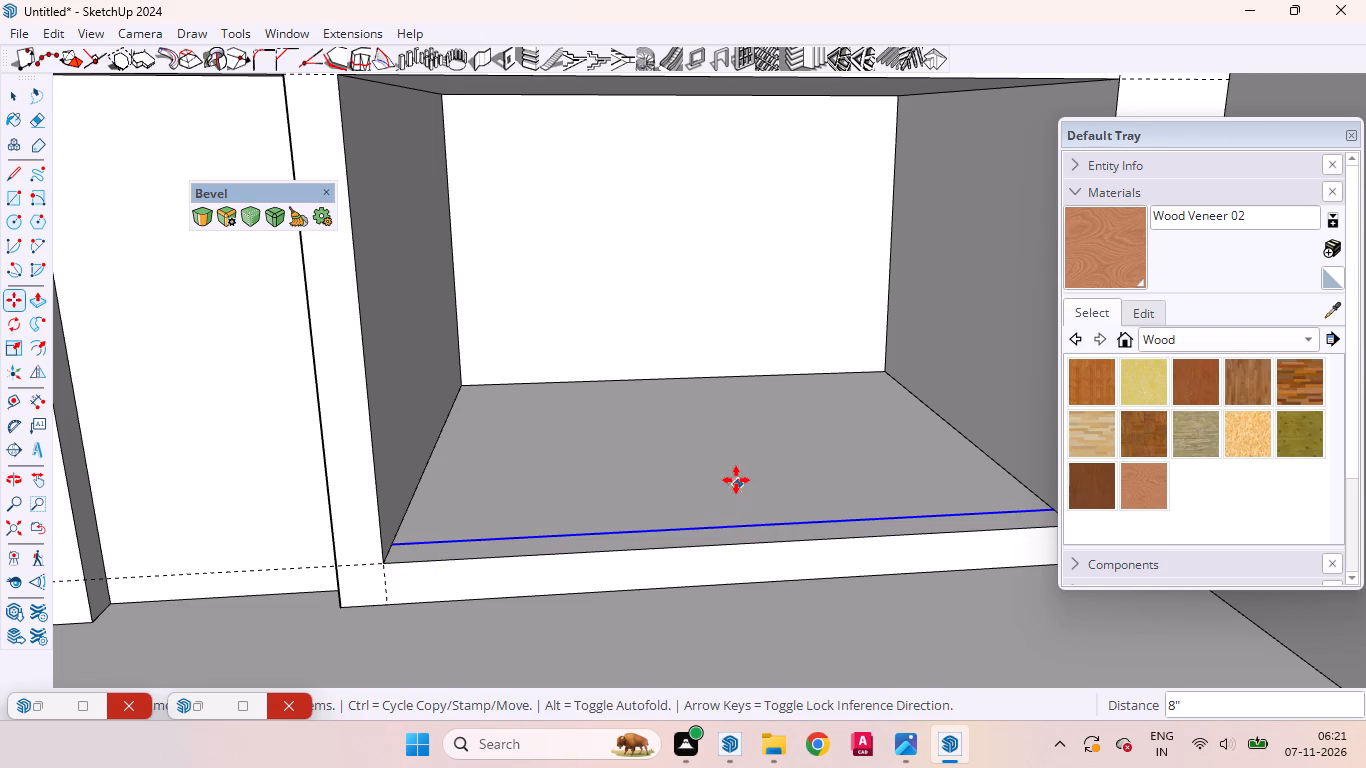
# Push the recess floor behind the copied edge down 8", leaving an 8" thick sill at the window opening.
pyautogui.press('space')
pyautogui.click(728, 477)
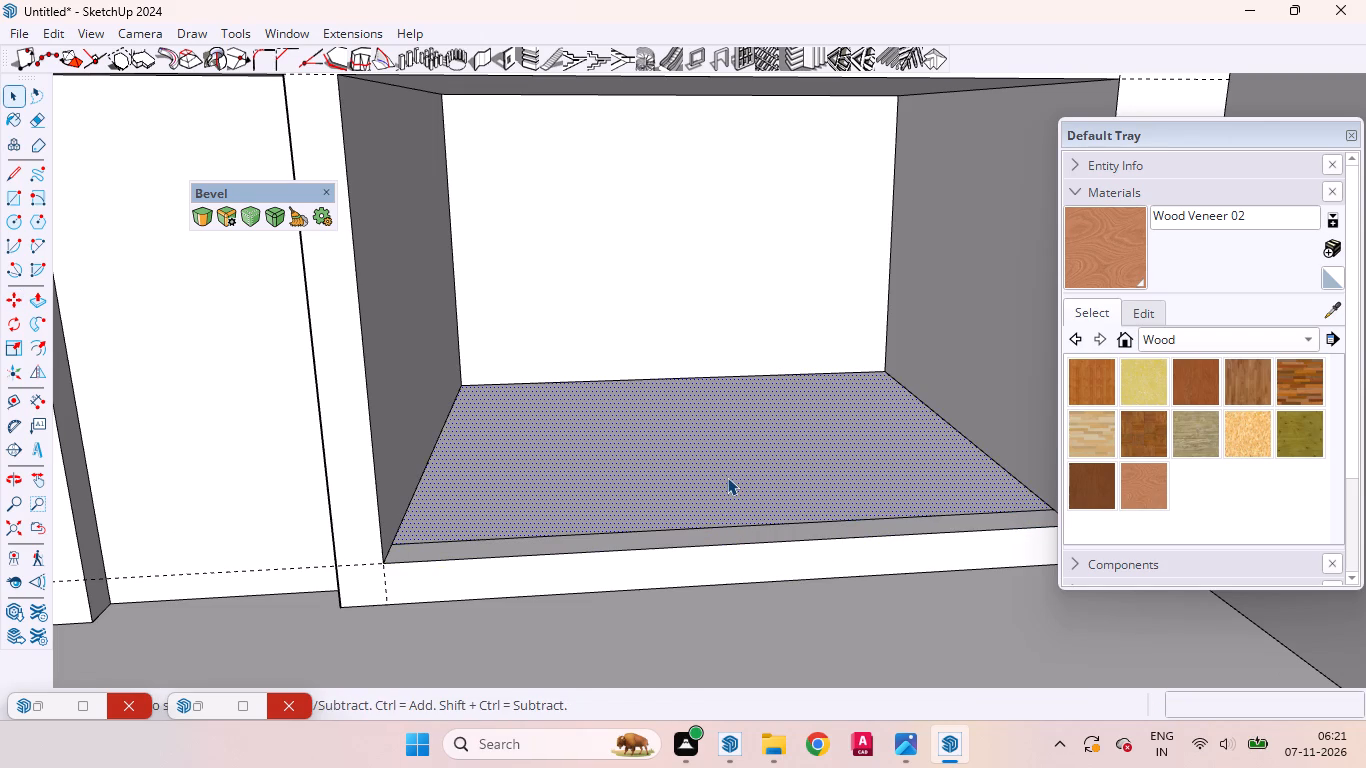
pyautogui.press('p')
pyautogui.click(727, 477)
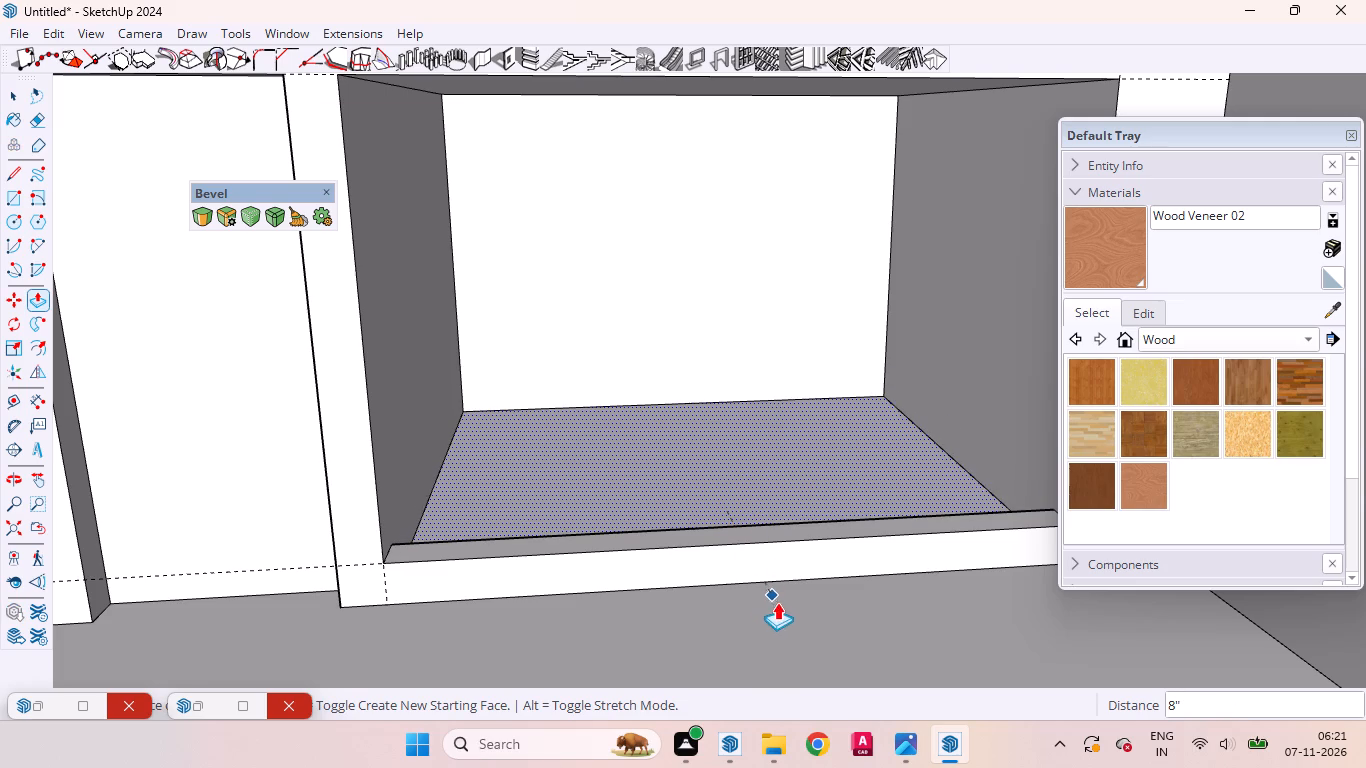
pyautogui.click(780, 610)
pyautogui.press('space')
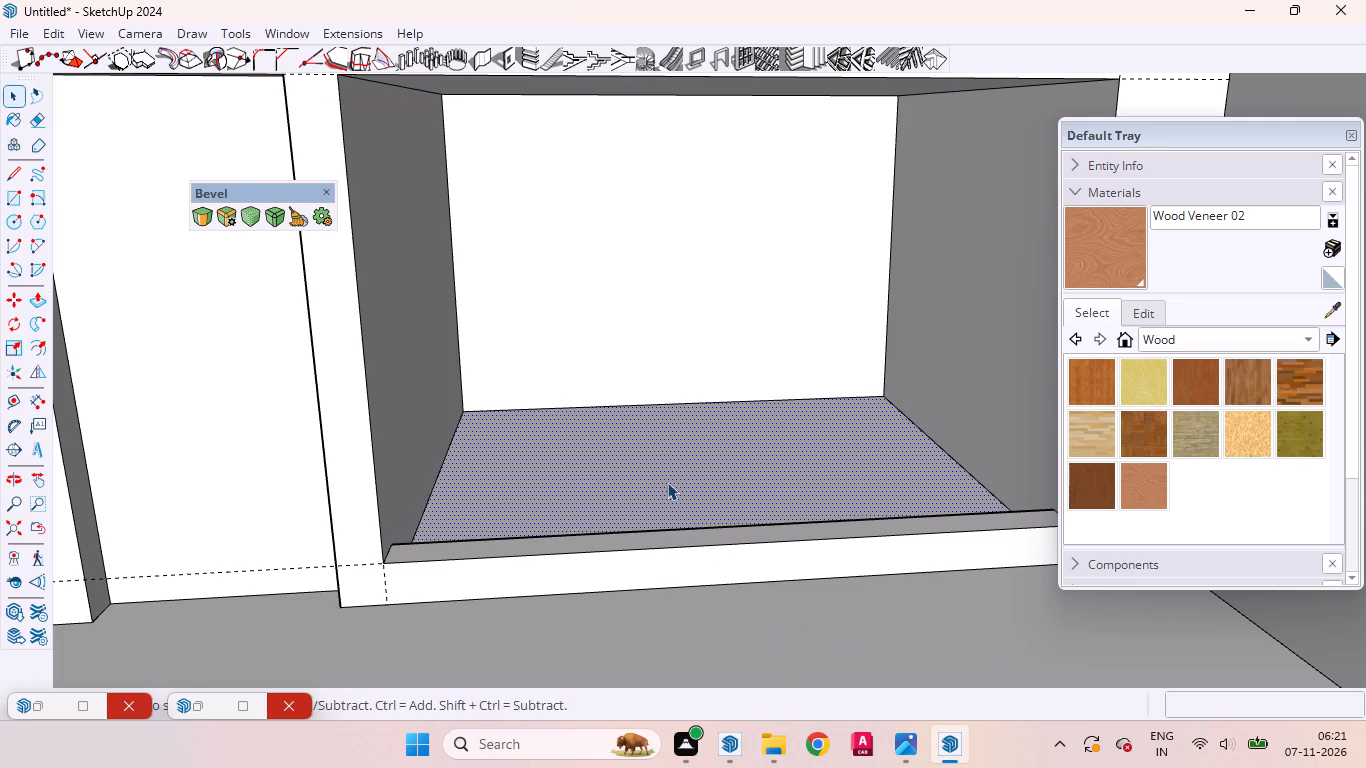
# Copy the ground-floor glazed sliding door up to the terrace window opening, aligning its upper corner with the opening's corner beside the door recess.
pyautogui.scroll(-8, 667, 482)
pyautogui.scroll(1, 653, 432)
pyautogui.scroll(-6, 652, 430)
pyautogui.moveTo(651, 417); pyautogui.dragTo(626, 313, button='middle')
pyautogui.scroll(-4, 618, 321)
pyautogui.click(897, 606)
pyautogui.scroll(1, 759, 455)
pyautogui.scroll(-1, 759, 455)
pyautogui.scroll(4, 759, 455)
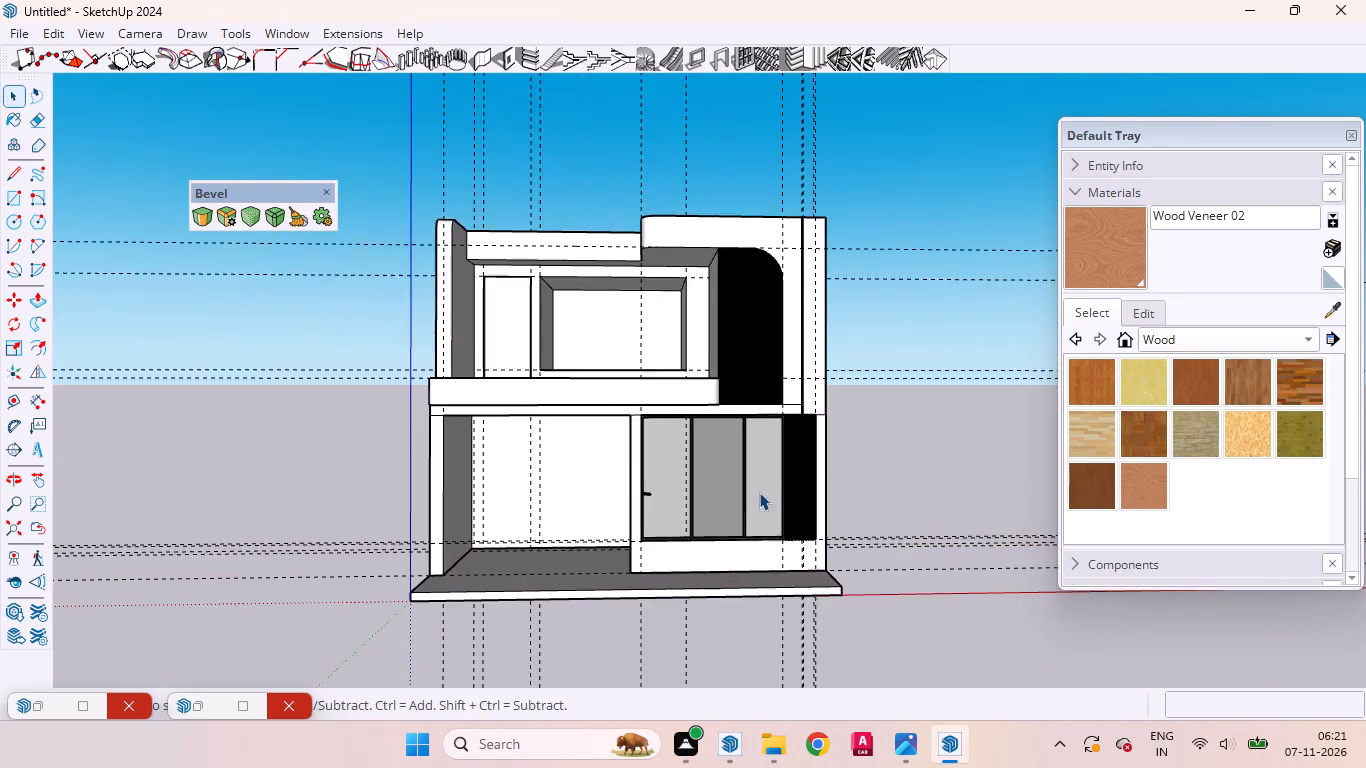
pyautogui.scroll(2, 759, 492)
pyautogui.click(742, 487)
pyautogui.scroll(11, 664, 408)
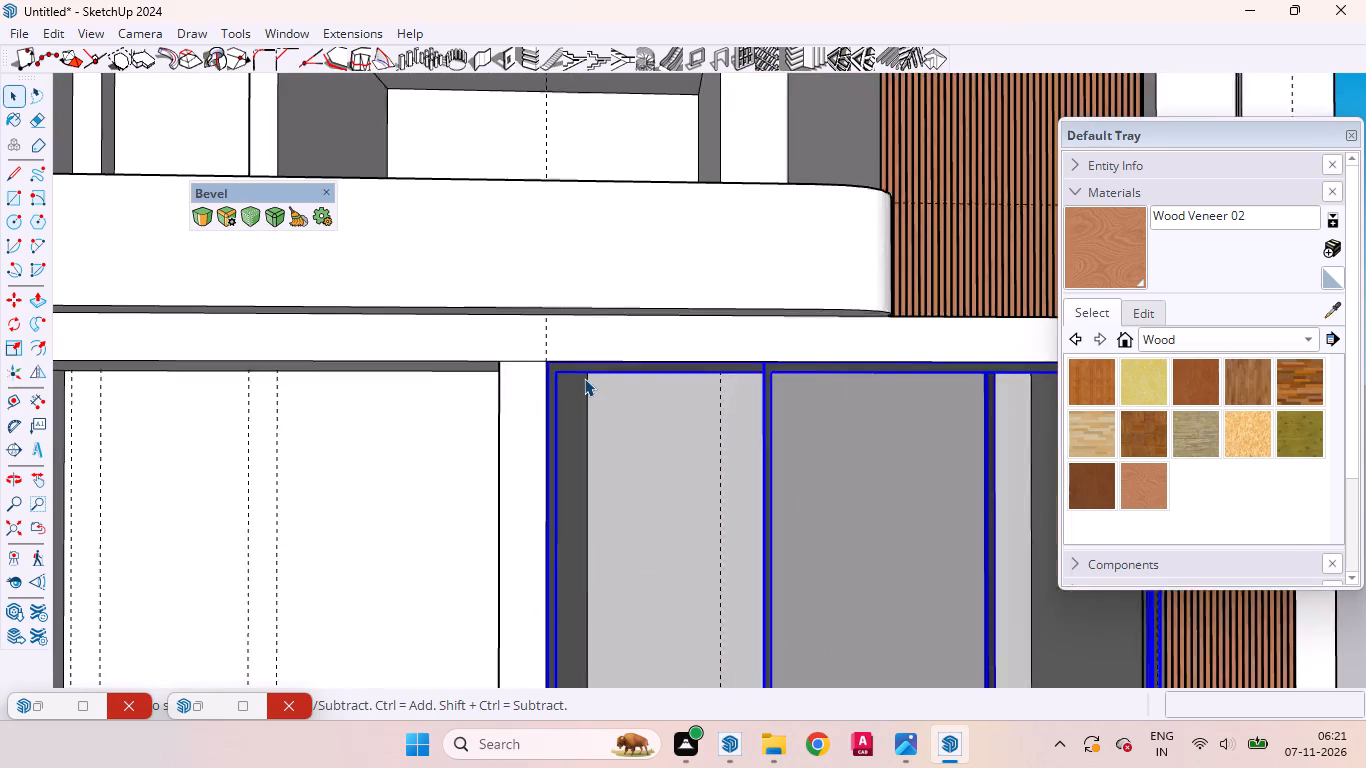
pyautogui.scroll(3, 584, 378)
pyautogui.press('m')
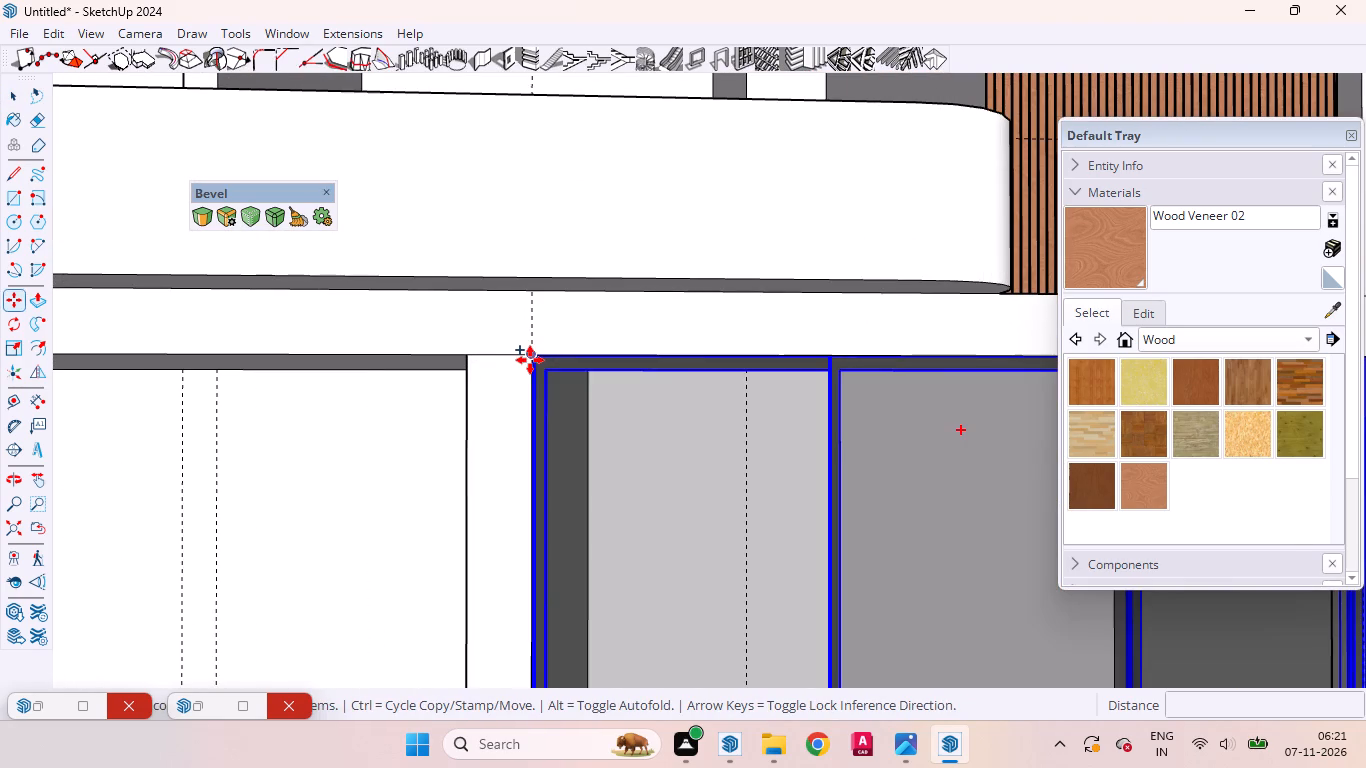
pyautogui.click(529, 359)
pyautogui.scroll(-15, 525, 486)
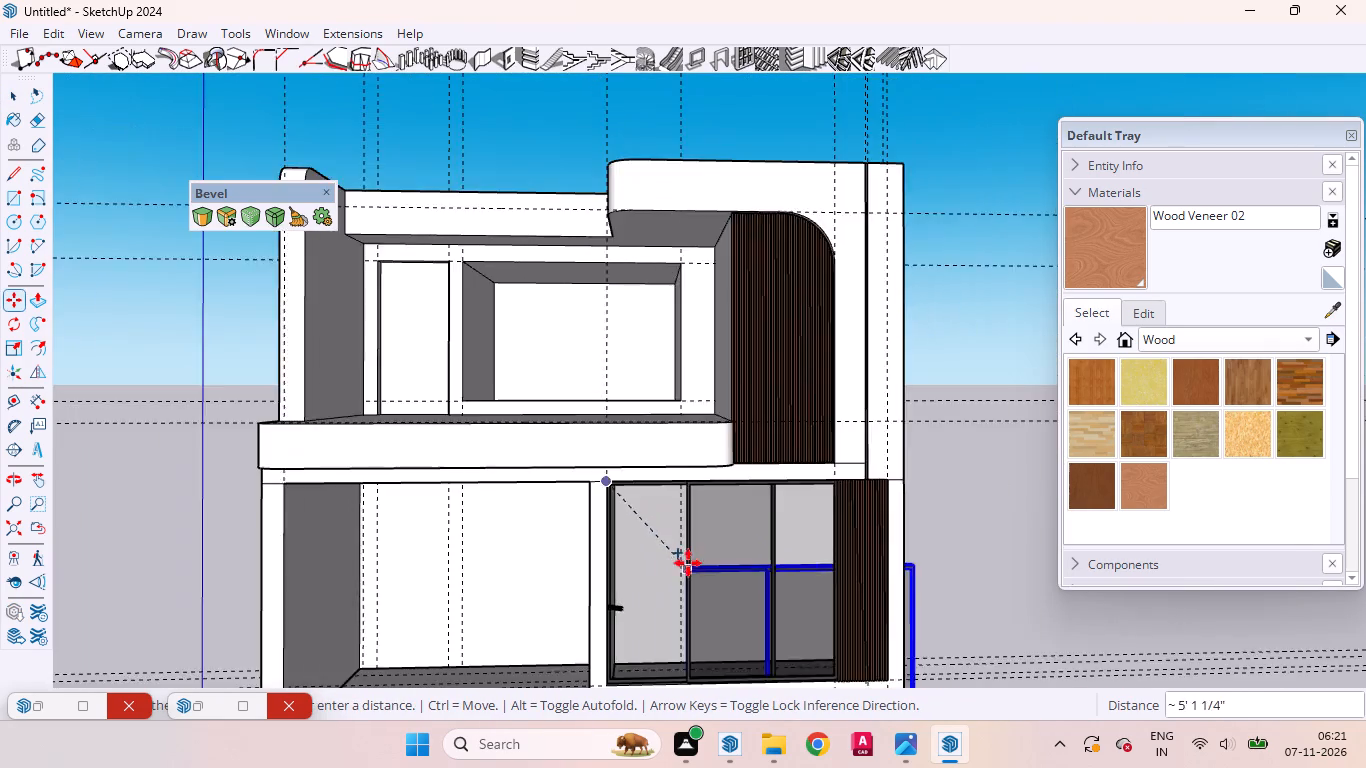
pyautogui.scroll(-5, 688, 557)
pyautogui.scroll(20, 462, 293)
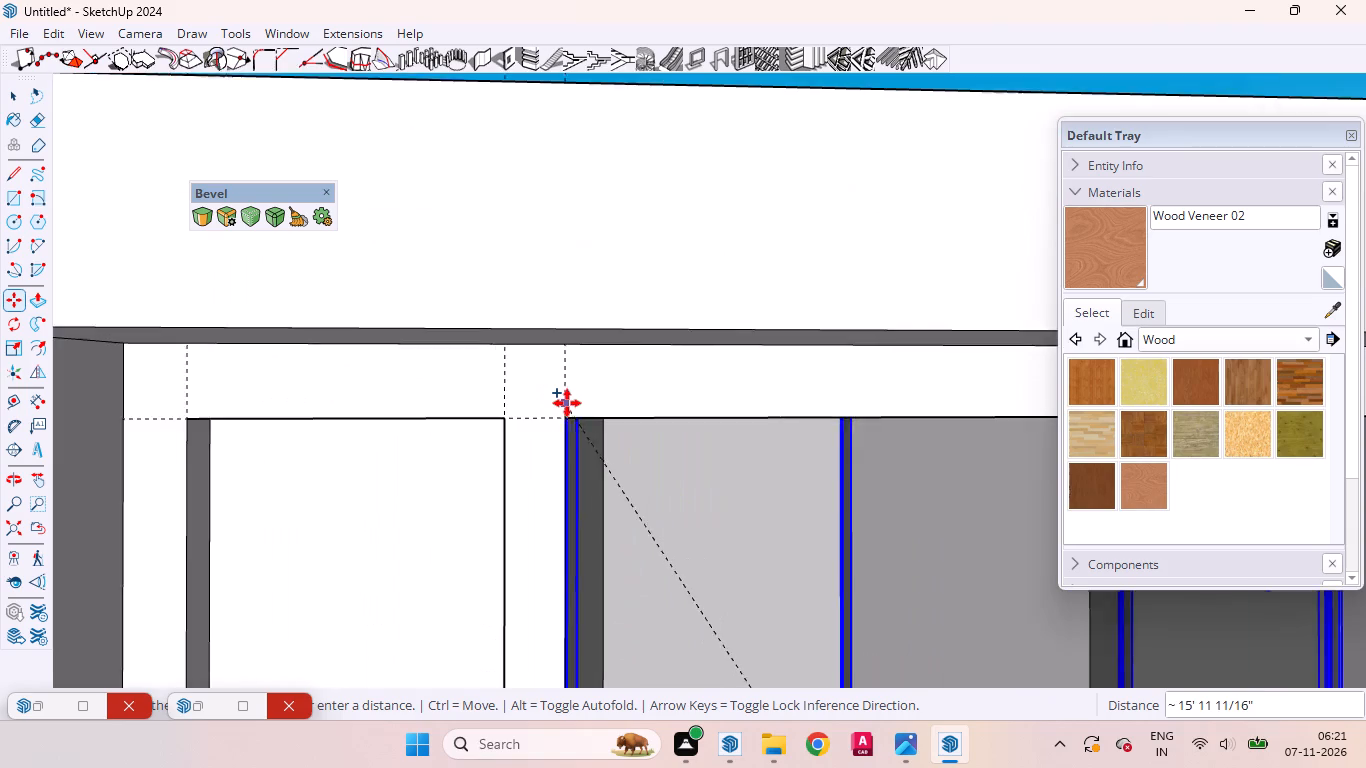
pyautogui.scroll(3, 567, 403)
pyautogui.scroll(-1, 572, 416)
pyautogui.scroll(5, 572, 416)
pyautogui.click(561, 412)
# Scale the copied glazing's height by about 0.86 from its top so its bottom meets the window sill.
pyautogui.scroll(-4, 561, 402)
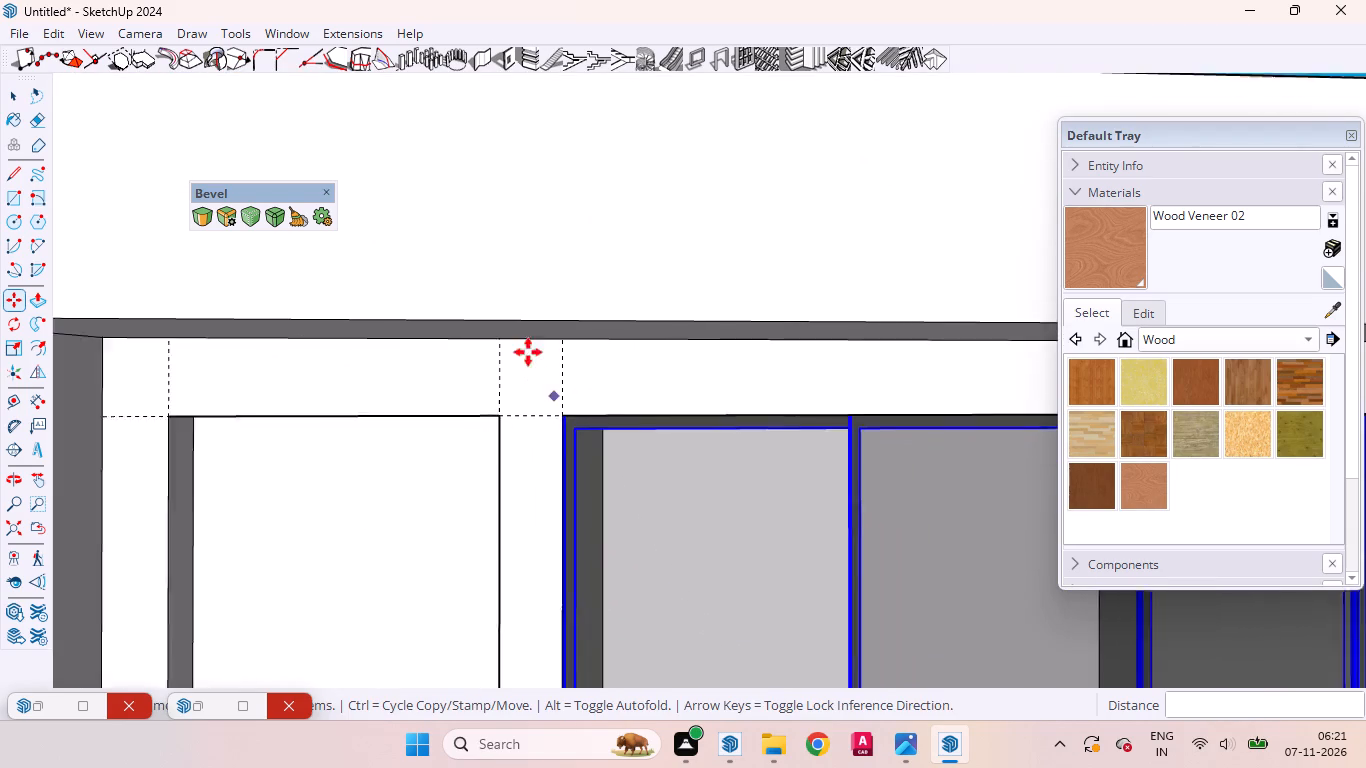
pyautogui.scroll(-18, 528, 352)
pyautogui.scroll(2, 689, 420)
pyautogui.scroll(-2, 691, 423)
pyautogui.scroll(12, 691, 423)
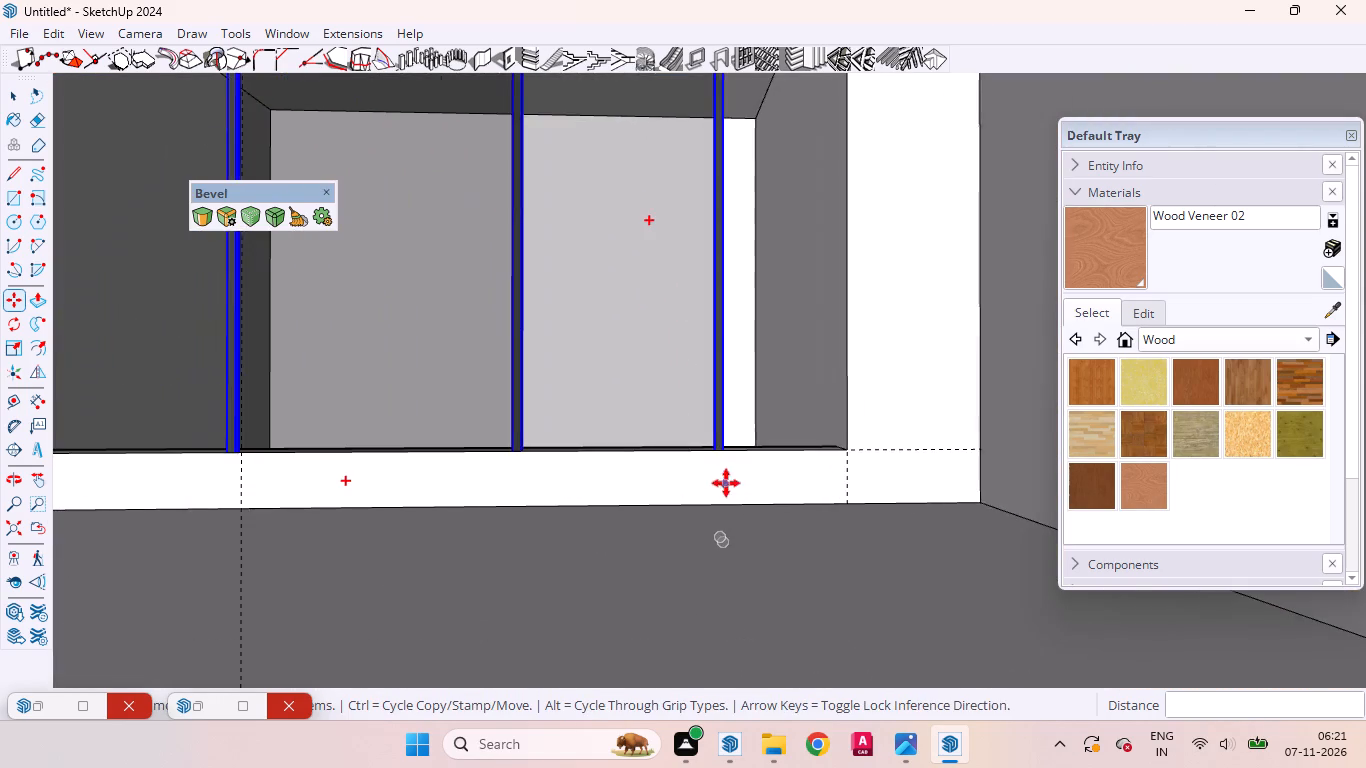
pyautogui.moveTo(644, 494); pyautogui.dragTo(667, 560, button='middle')
pyautogui.scroll(-10, 712, 526)
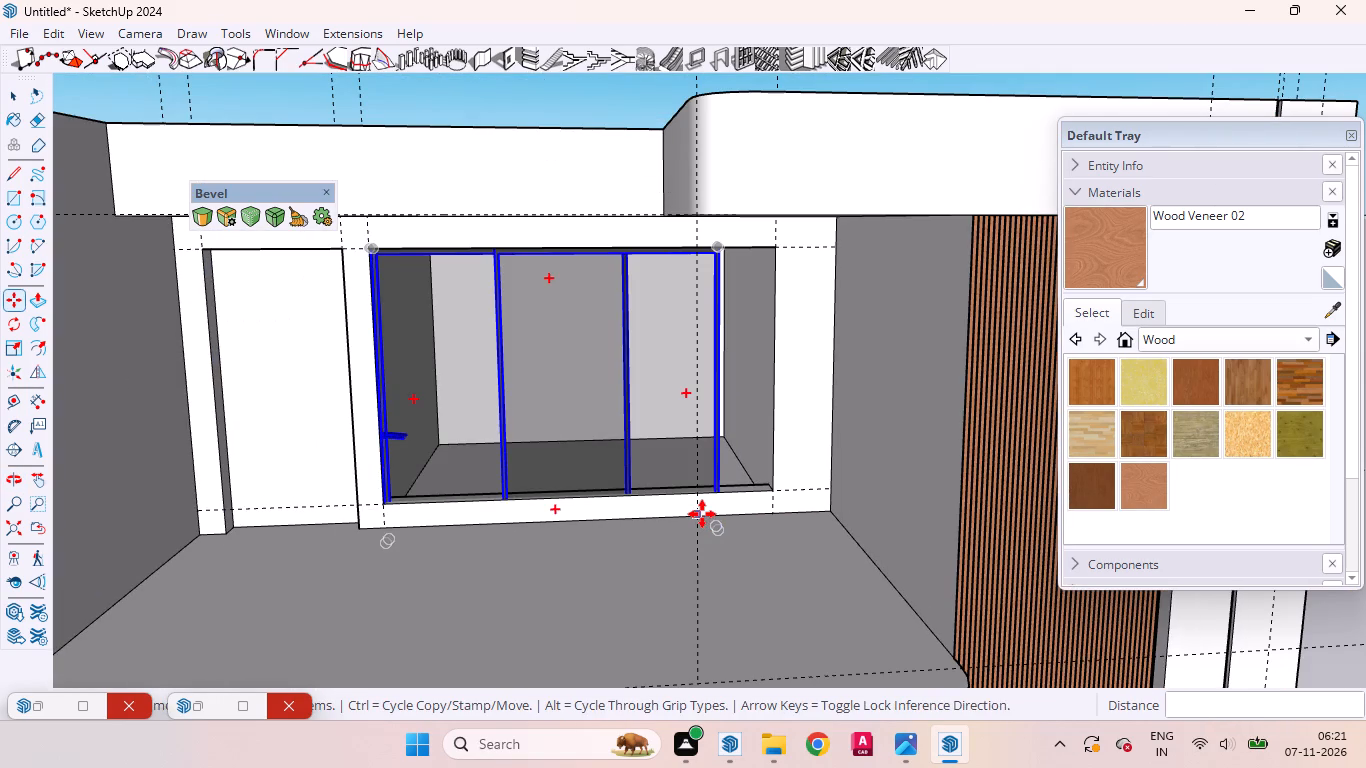
pyautogui.press('s')
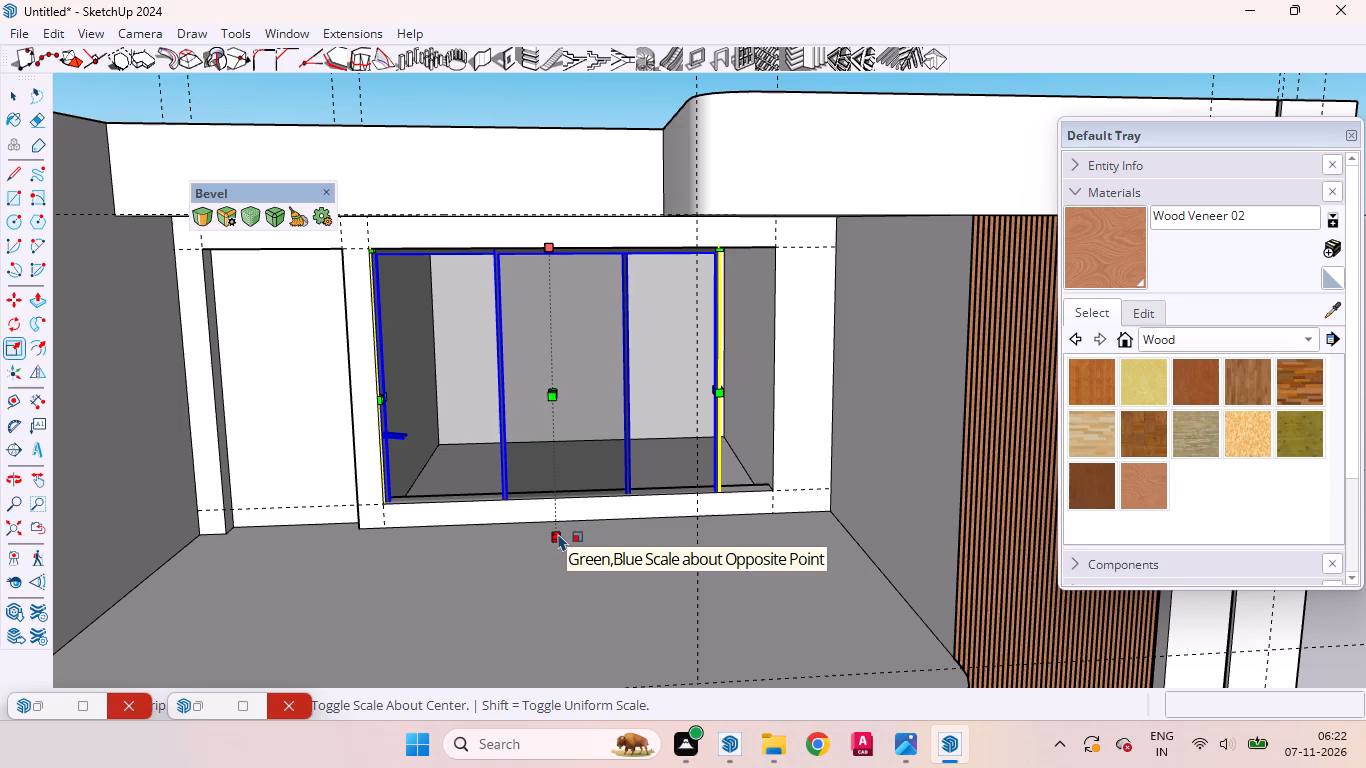
pyautogui.click(560, 525)
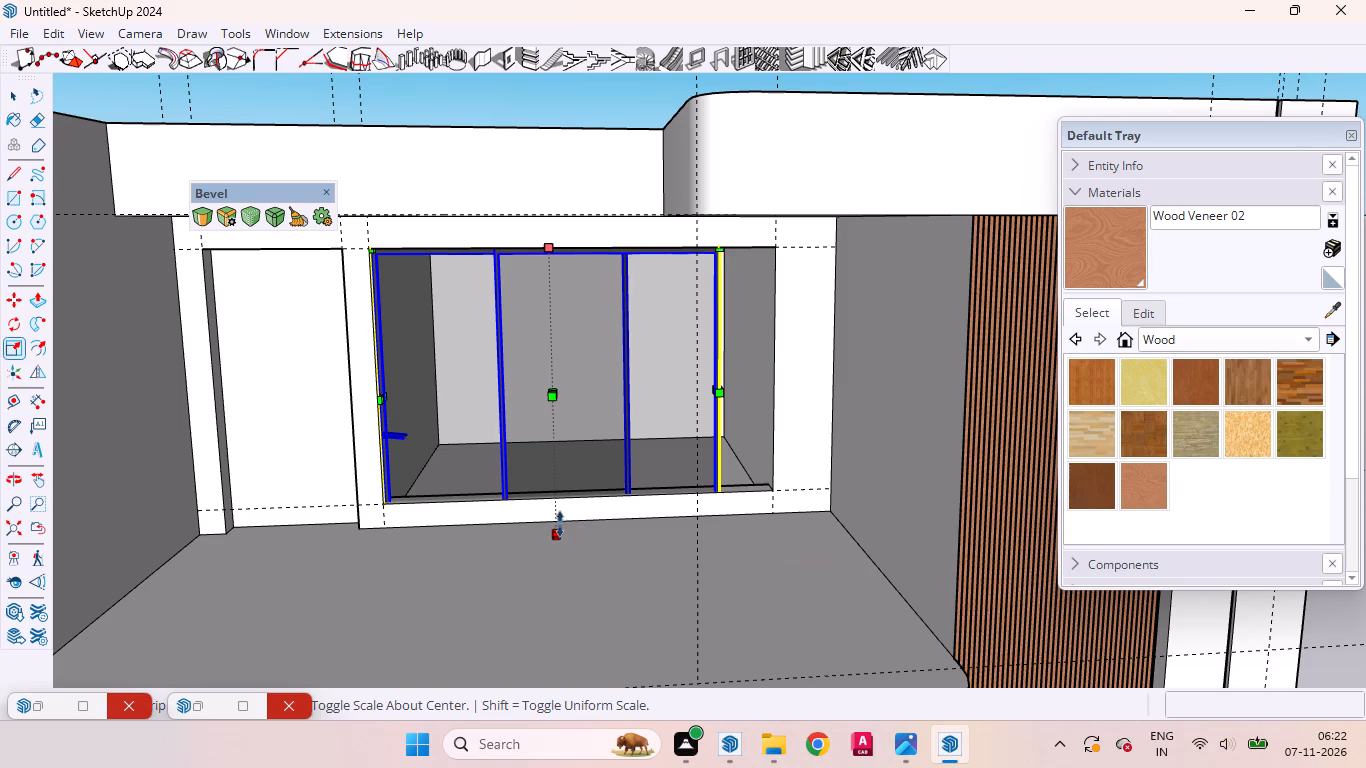
pyautogui.click(562, 500)
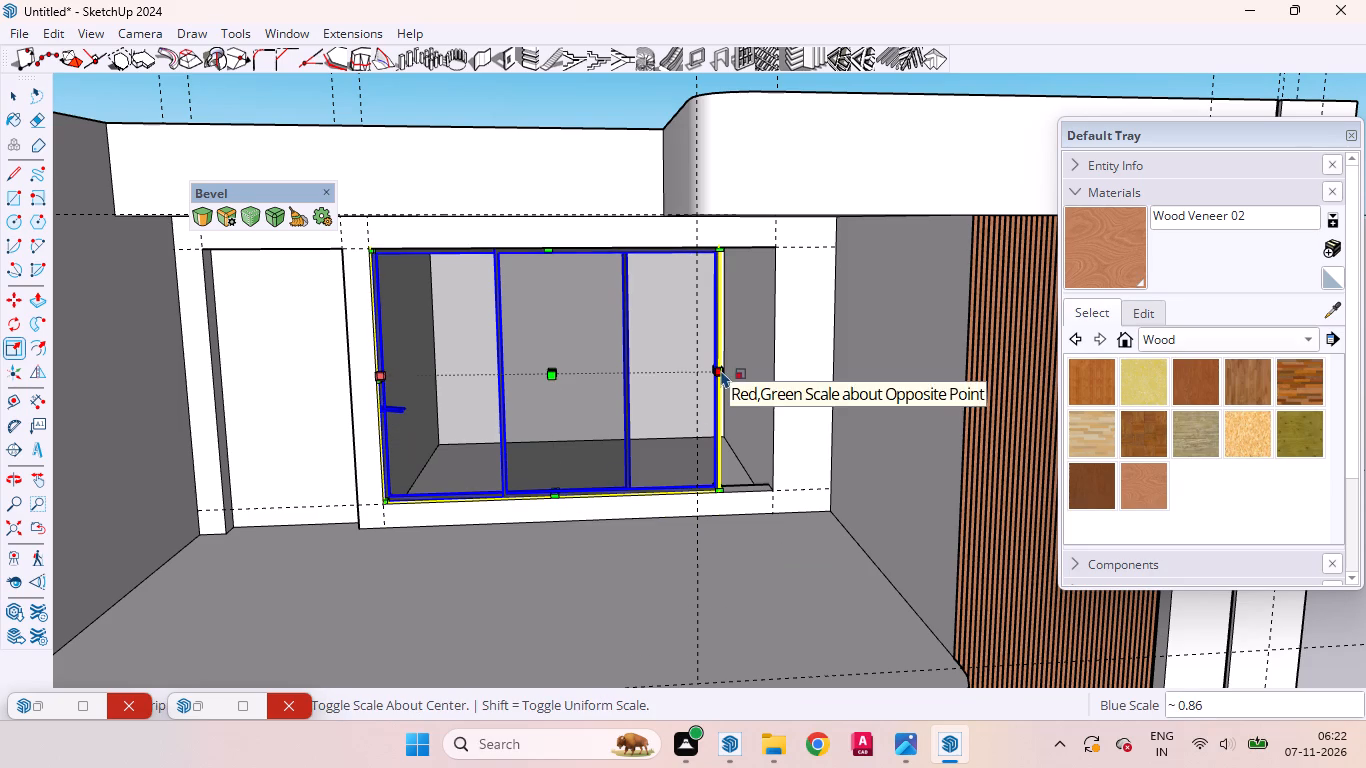
# Scale the copied glazing's width out to the far side of the window opening and deselect it.
pyautogui.scroll(4, 731, 360)
pyautogui.moveTo(731, 409); pyautogui.dragTo(720, 422, button='middle')
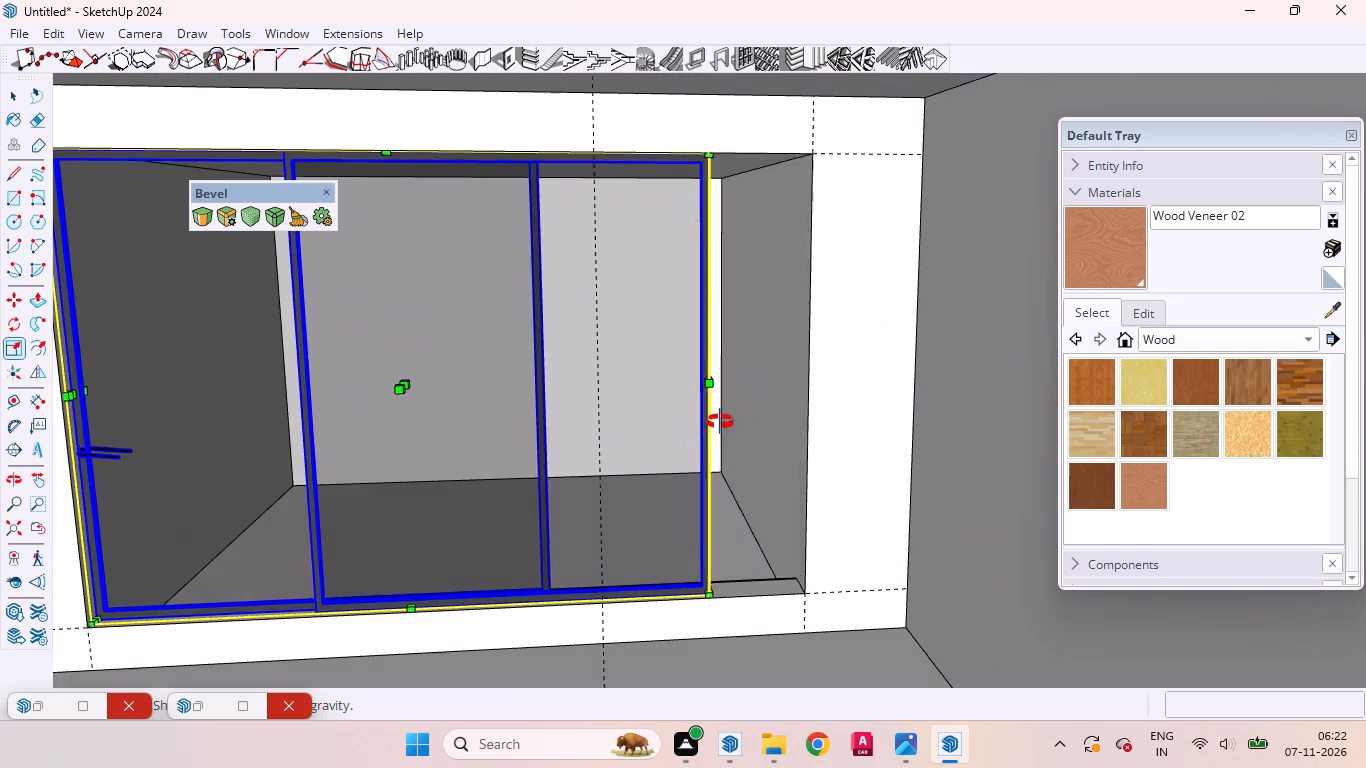
pyautogui.moveTo(720, 422); pyautogui.dragTo(634, 420, button='middle')
pyautogui.scroll(4, 680, 380)
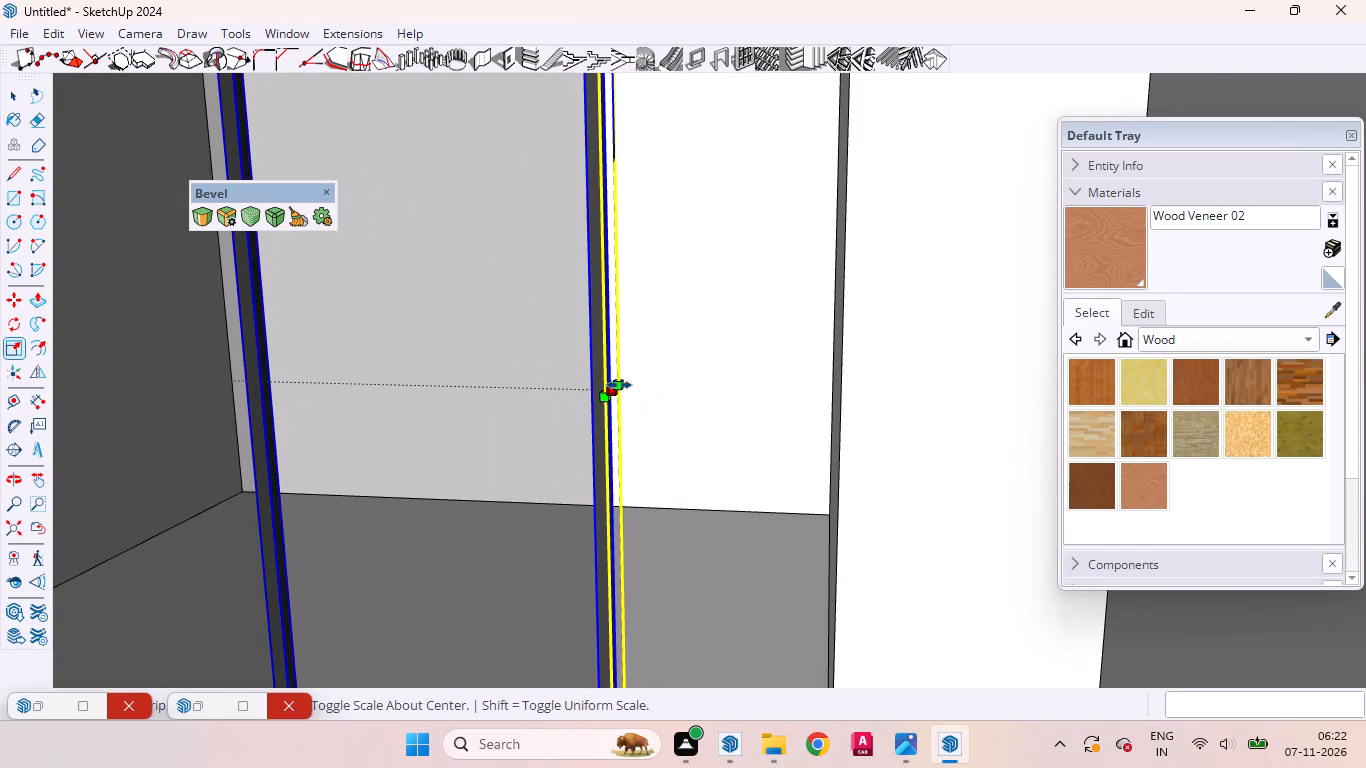
pyautogui.click(614, 386)
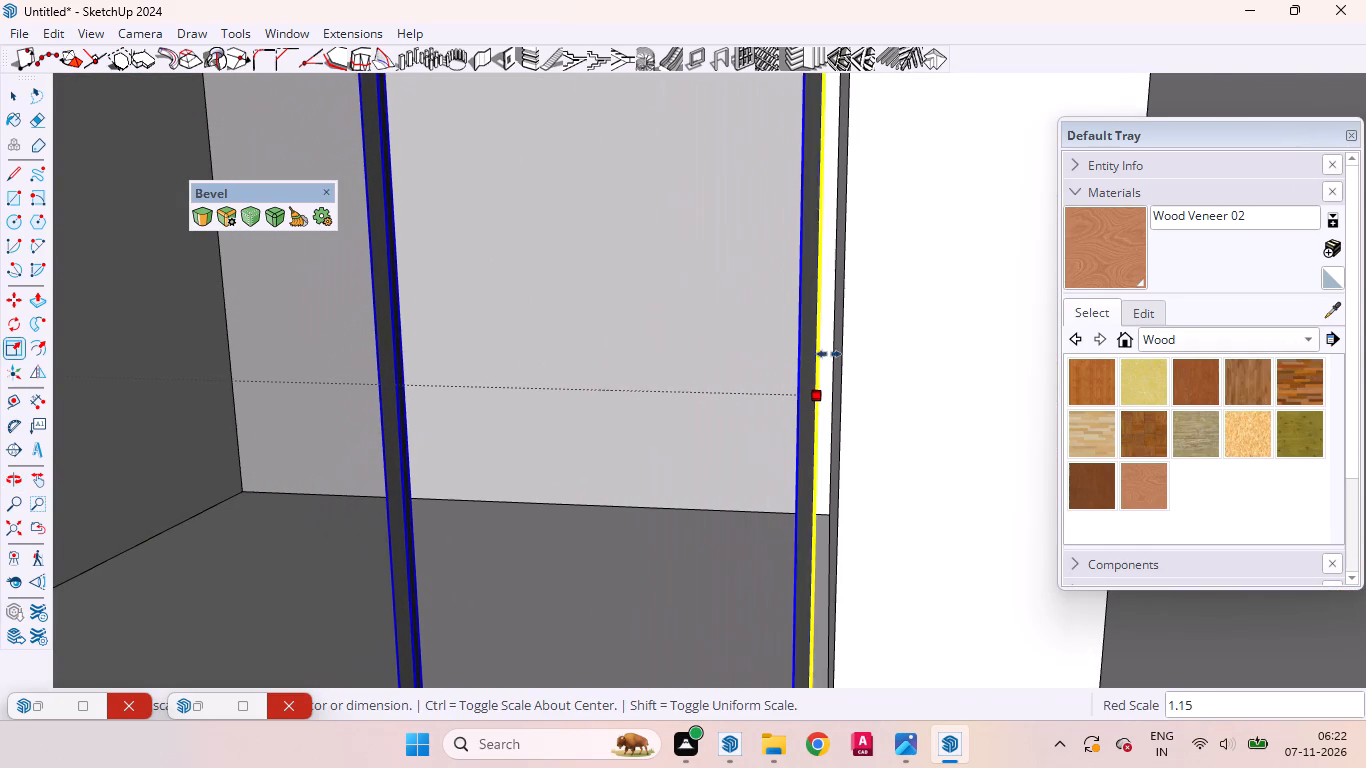
pyautogui.click(847, 304)
pyautogui.scroll(-8, 848, 535)
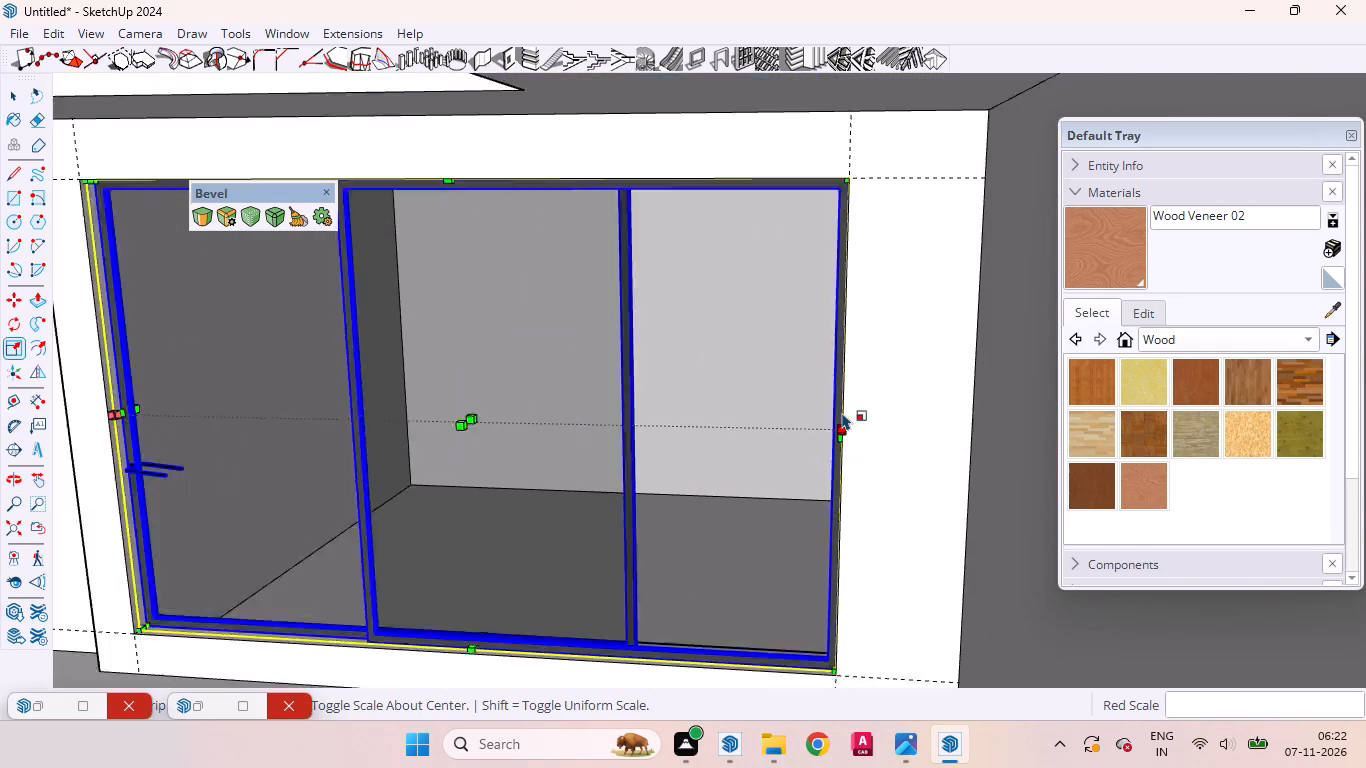
pyautogui.scroll(-2, 842, 412)
pyautogui.scroll(1, 843, 407)
pyautogui.scroll(-14, 843, 407)
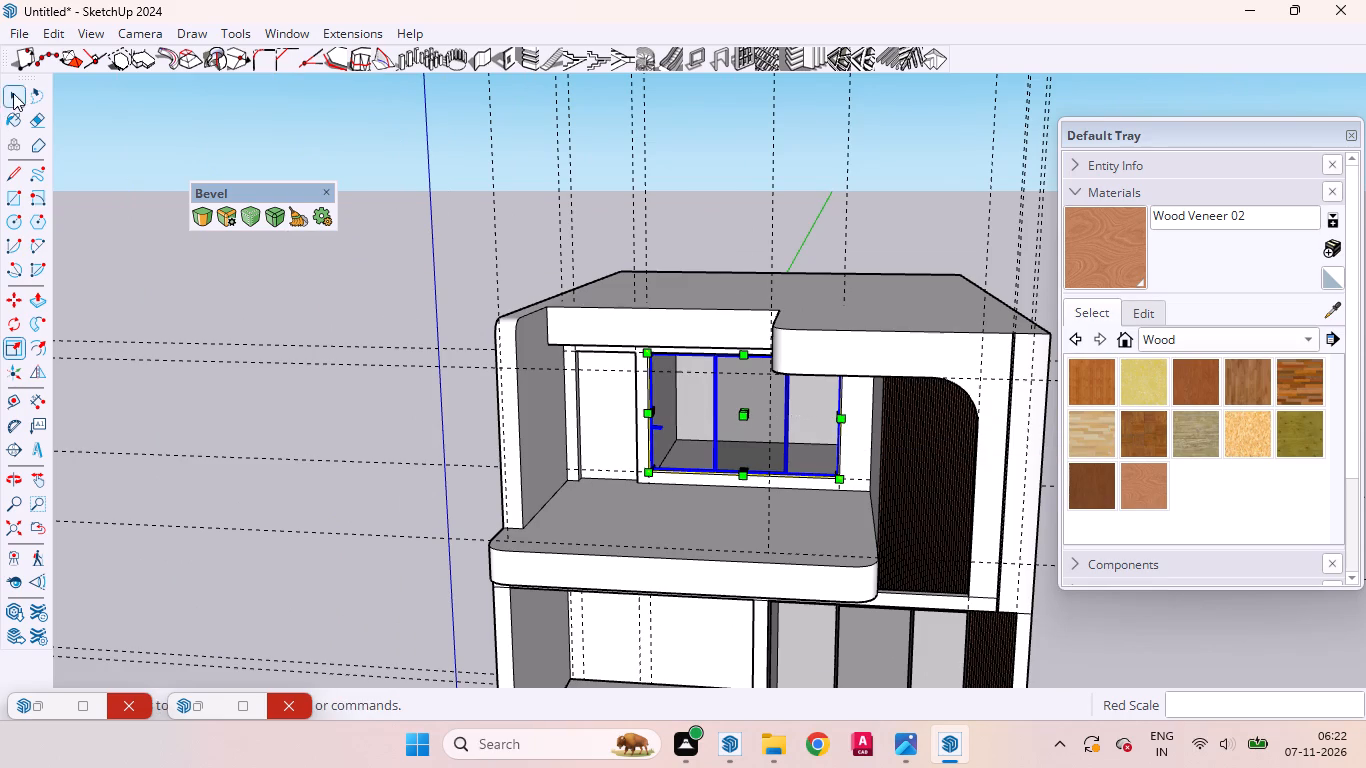
pyautogui.click(17, 91)
pyautogui.click(257, 424)
# Open 3D Warehouse.
pyautogui.moveTo(513, 467); pyautogui.dragTo(573, 380, button='middle')
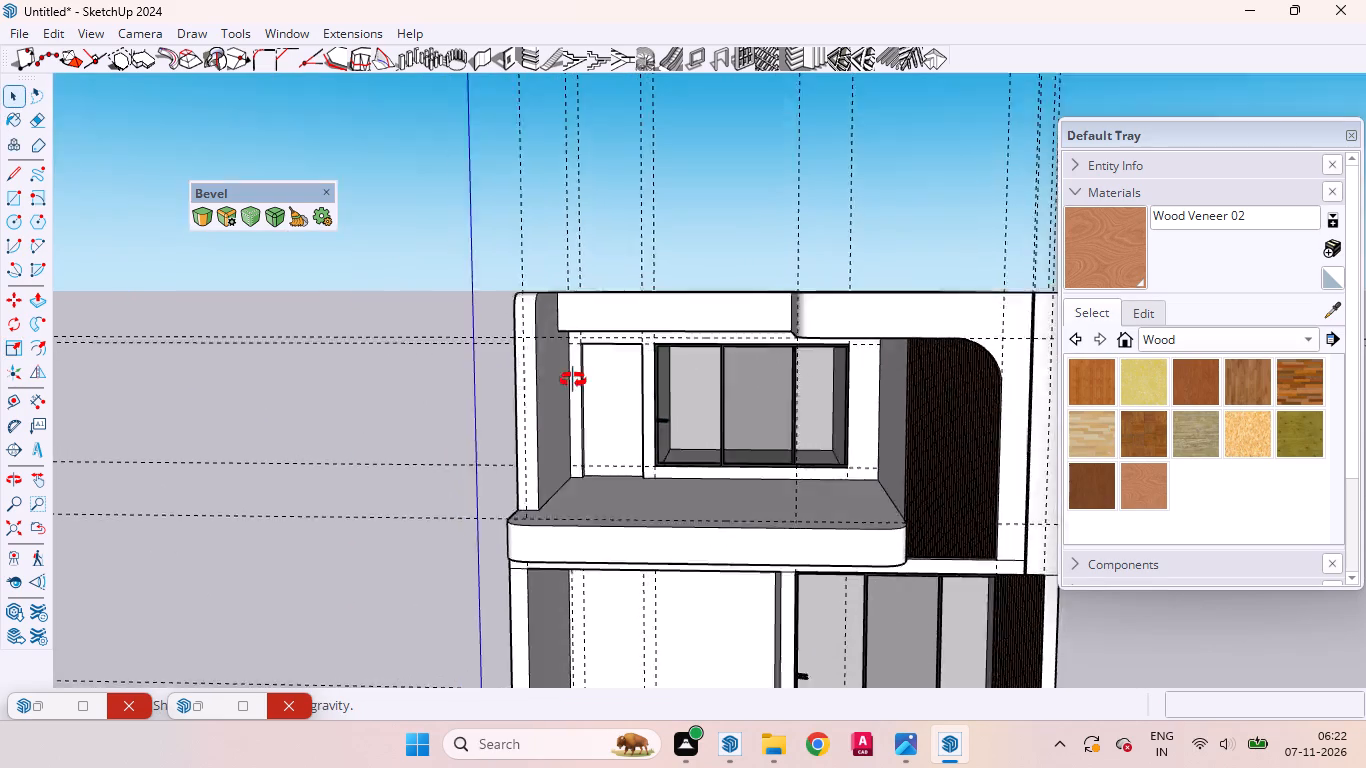
pyautogui.moveTo(573, 380); pyautogui.dragTo(582, 364, button='middle')
pyautogui.scroll(3, 615, 389)
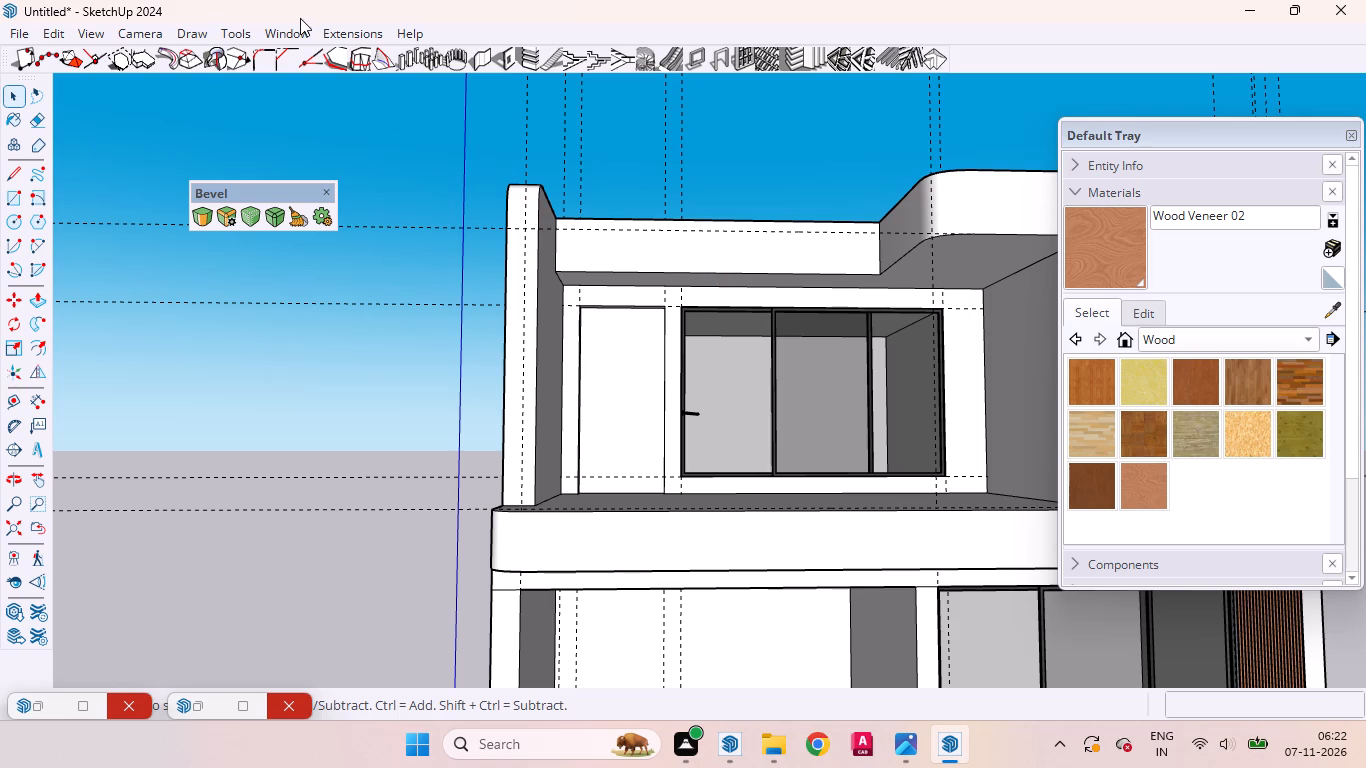
pyautogui.click(279, 35)
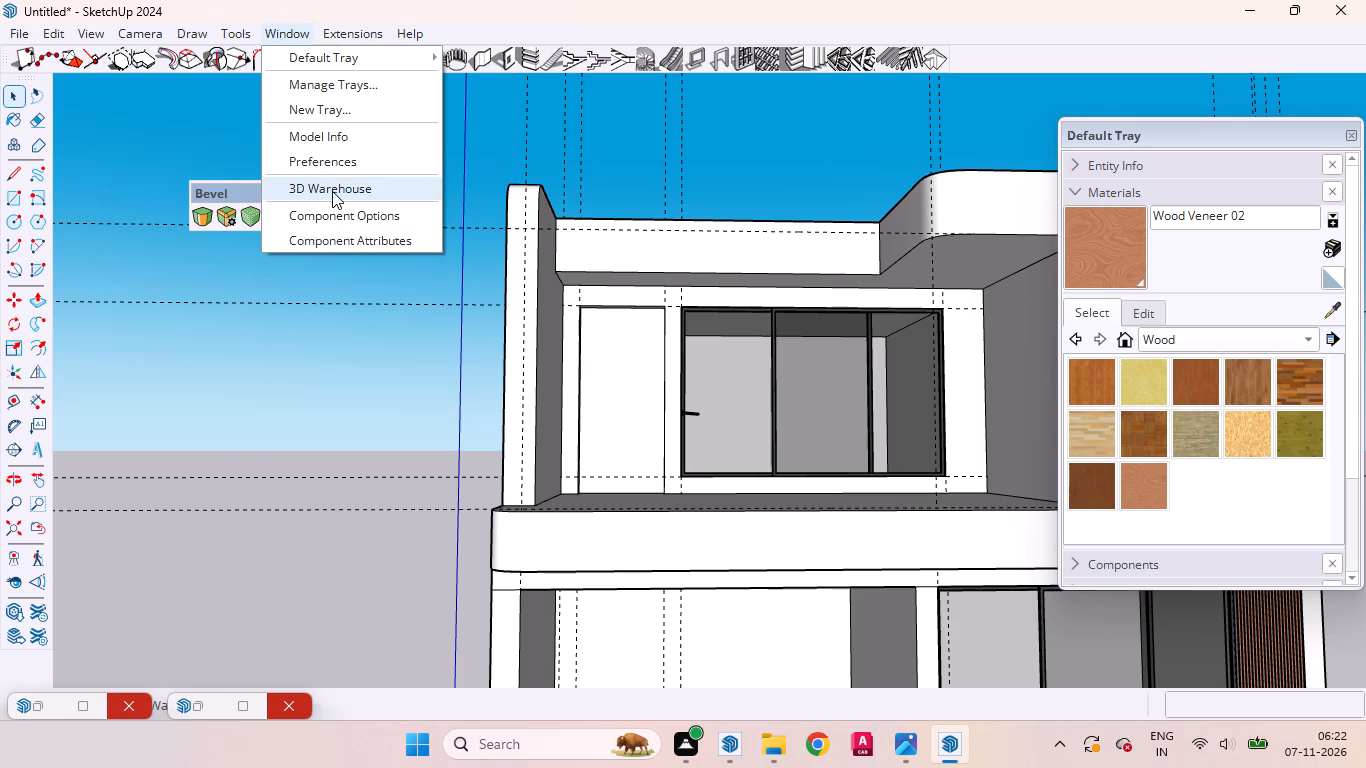
pyautogui.click(332, 191)
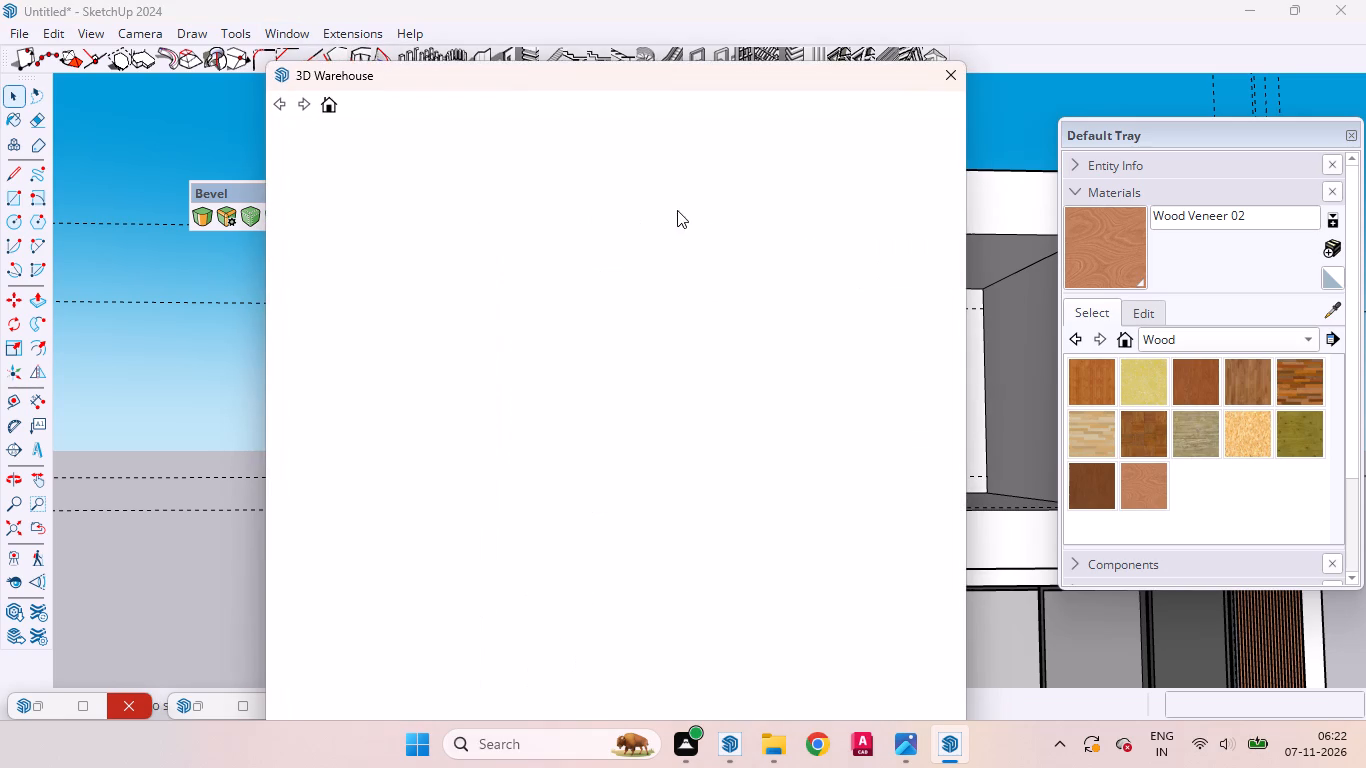
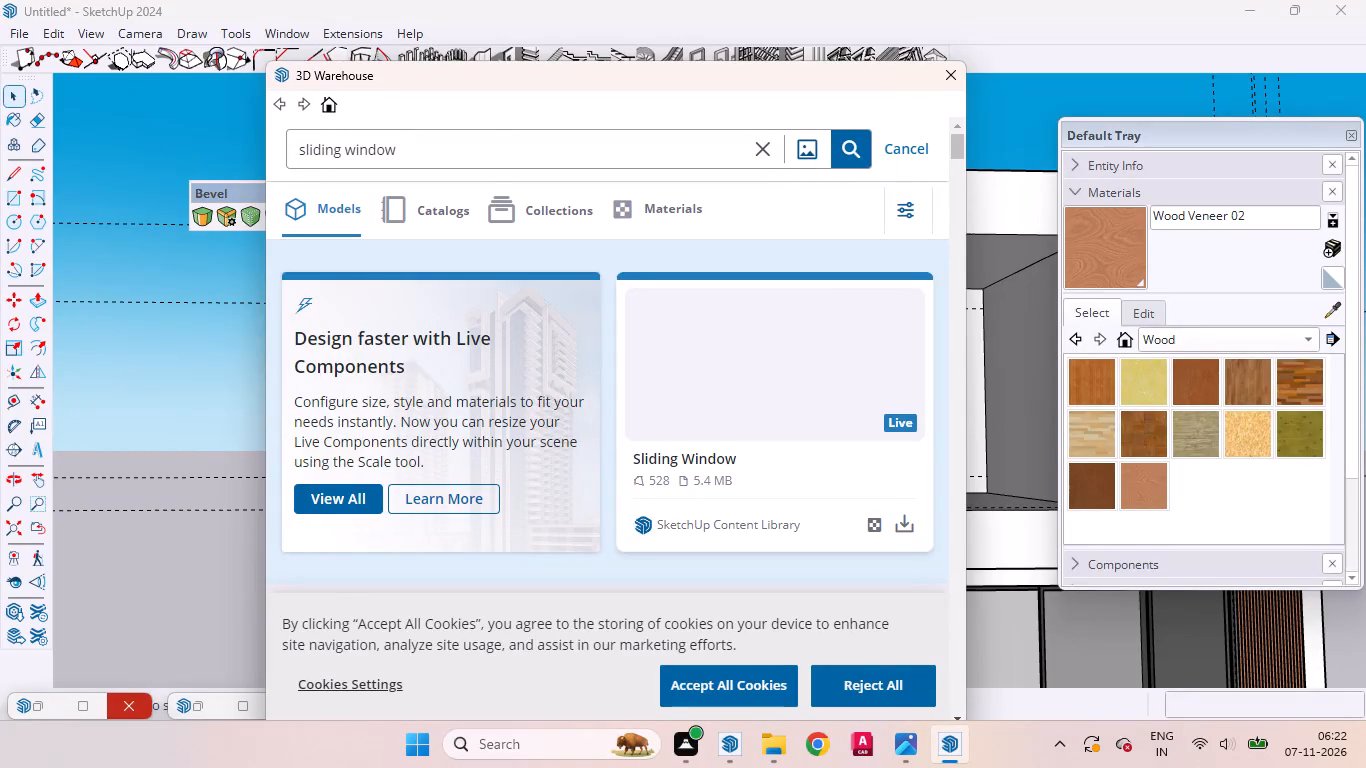
# Replace the 3D Warehouse query with door and run the model search.
pyautogui.moveTo(410, 152); pyautogui.dragTo(292, 152)
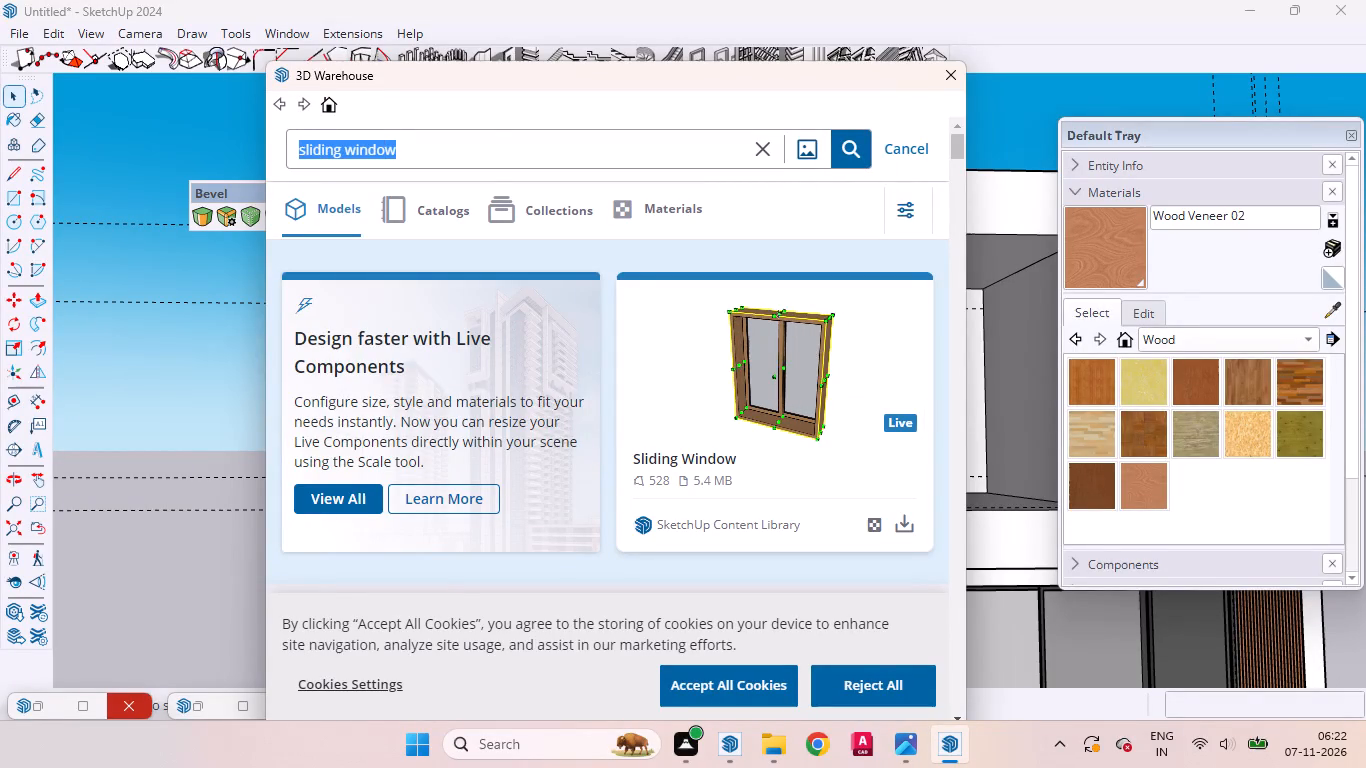
pyautogui.press('BackSpace')
pyautogui.write('door')
pyautogui.press('Return')
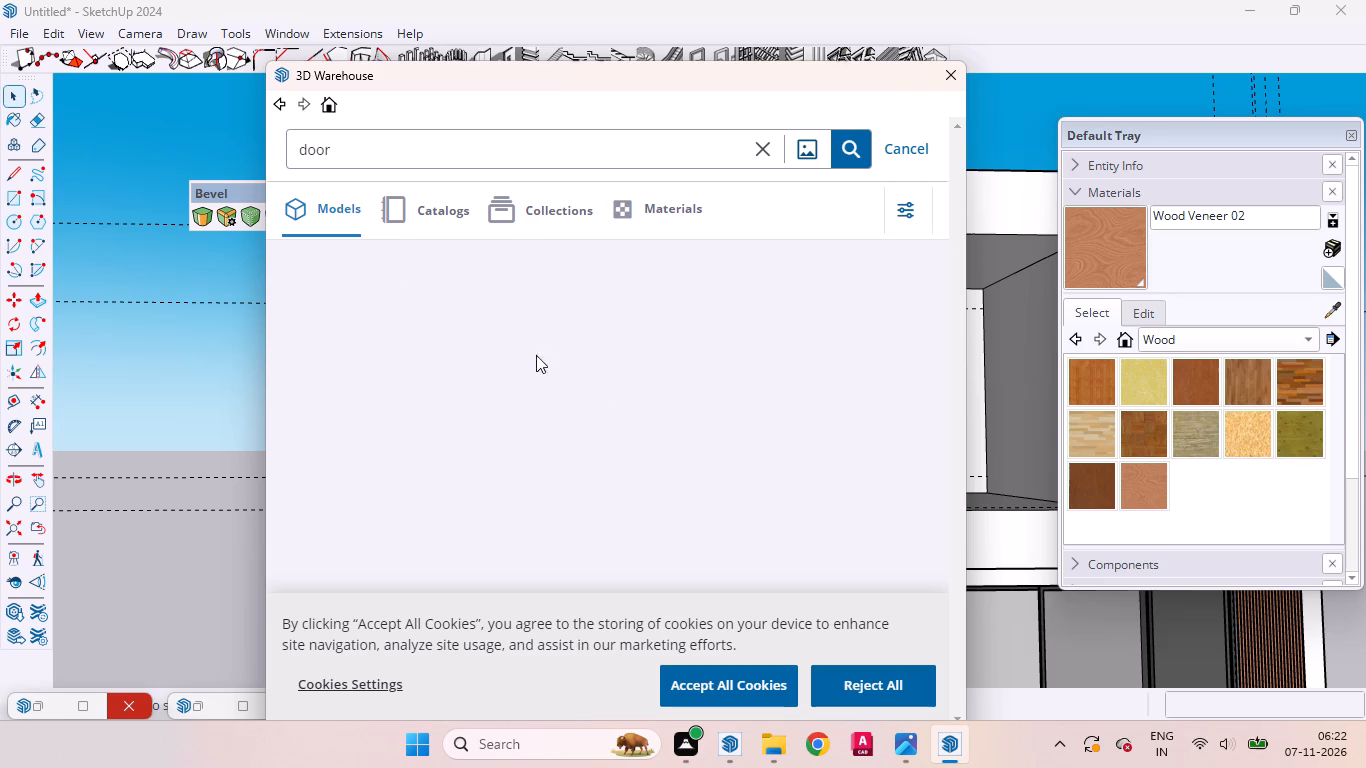
# Load the 62 KB dark brown panelled "door" directly into the model and place it at the upper-floor door opening.
pyautogui.scroll(-1, 511, 333)
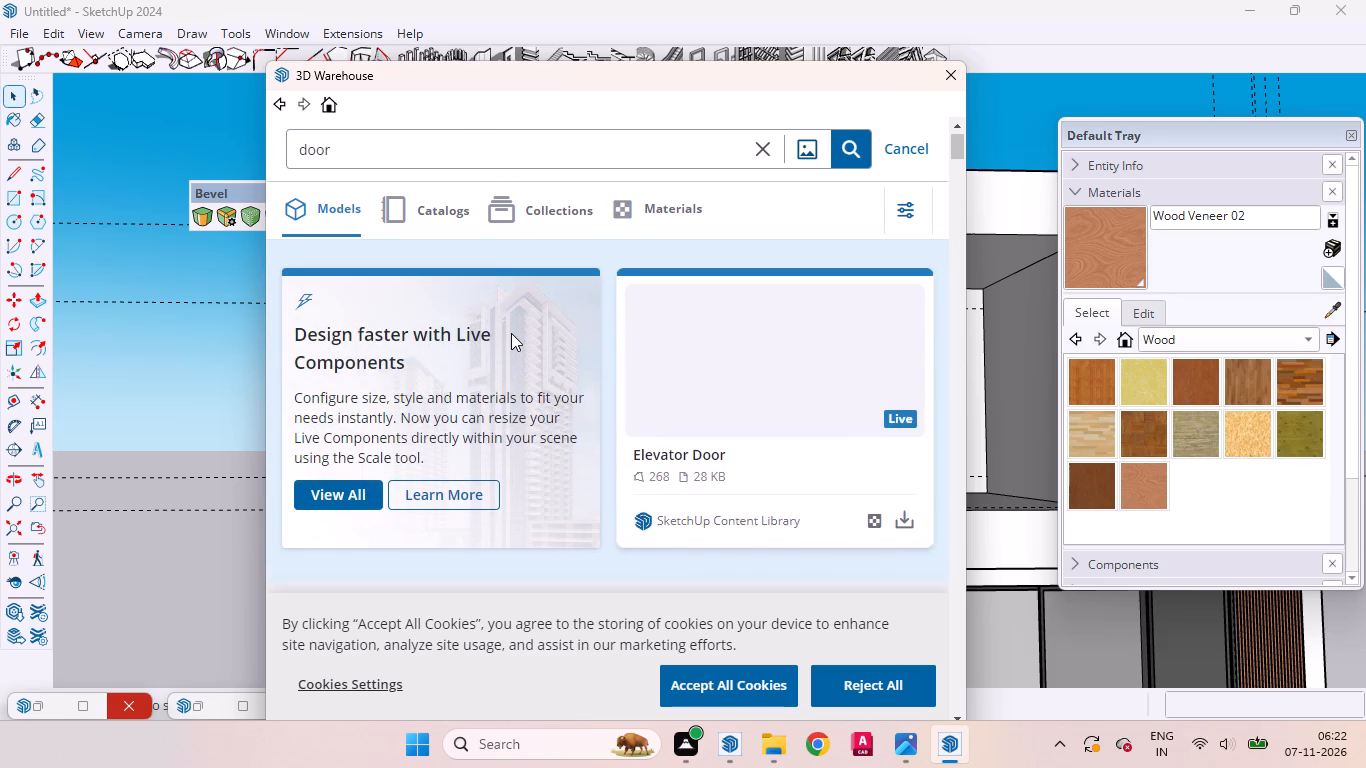
pyautogui.scroll(-2, 511, 333)
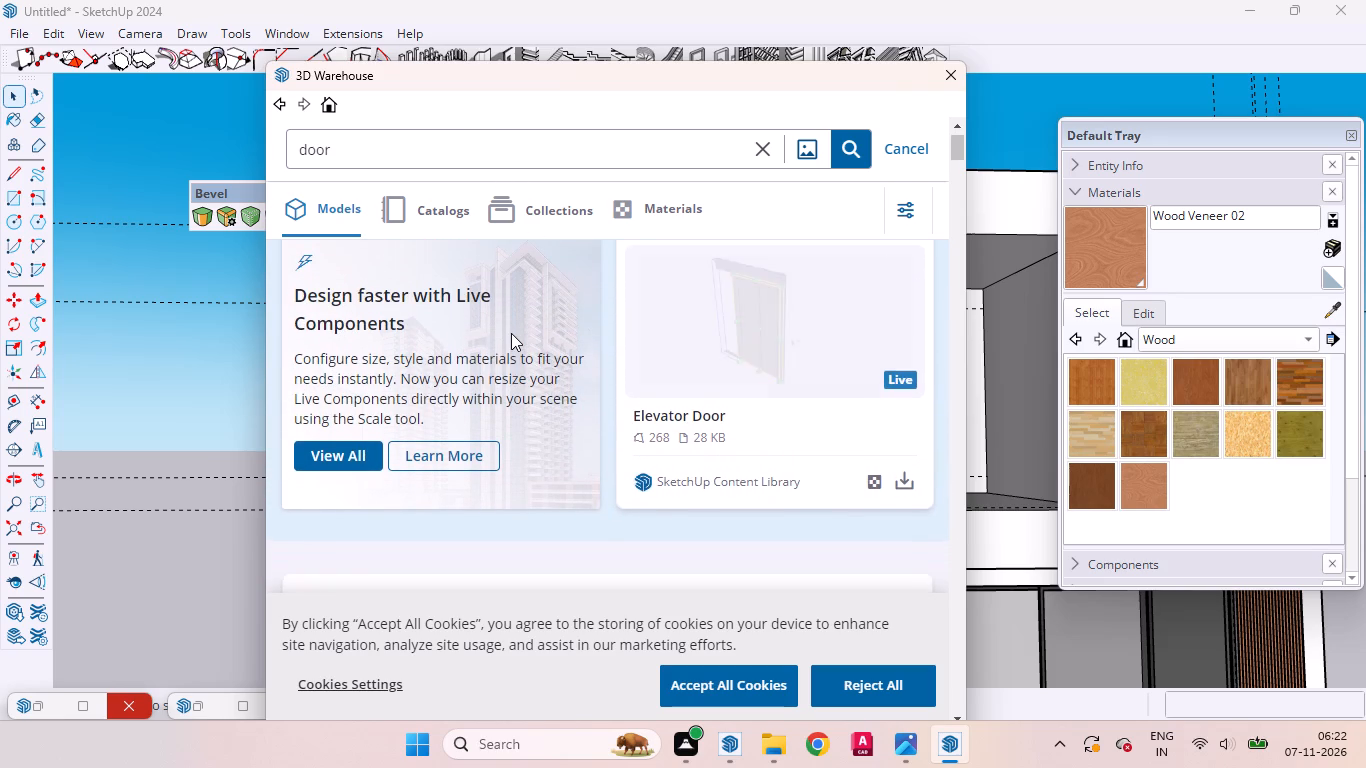
pyautogui.scroll(-4, 511, 333)
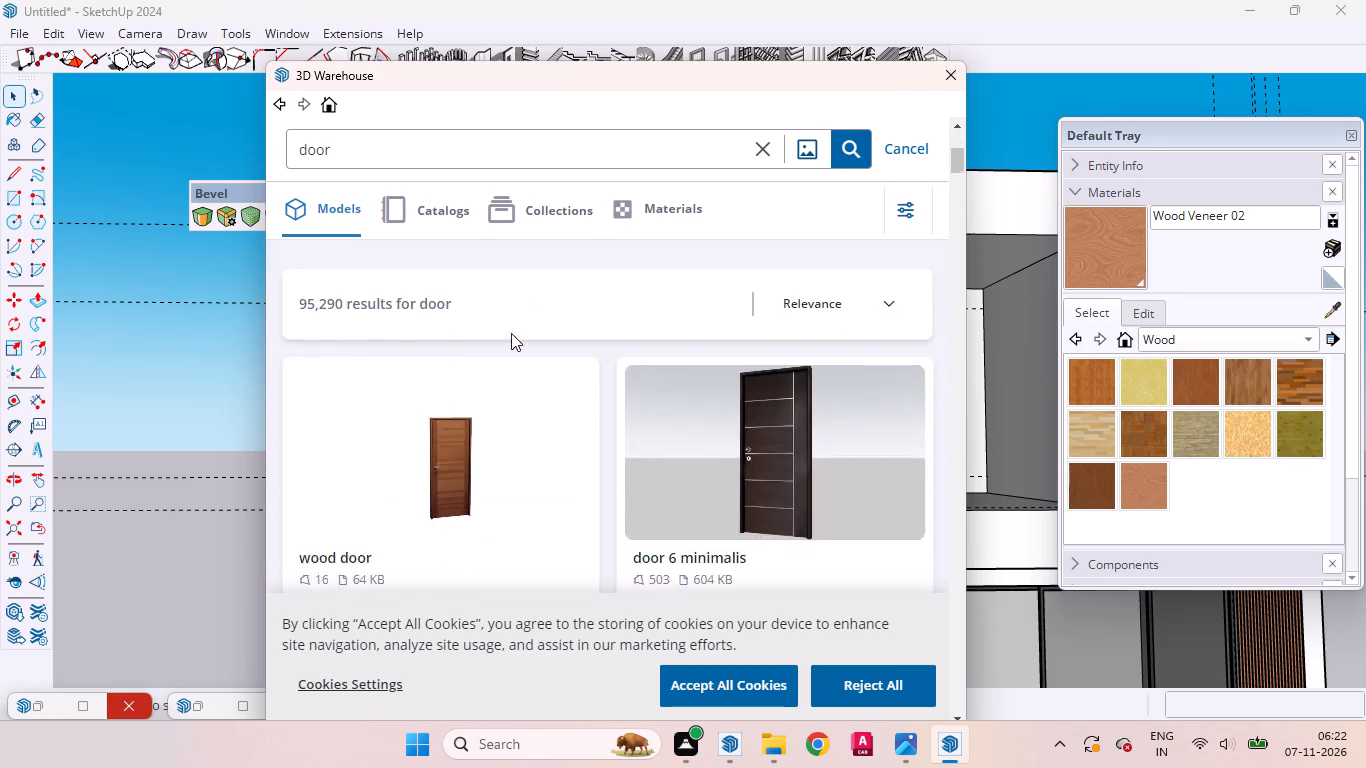
pyautogui.scroll(-4, 511, 333)
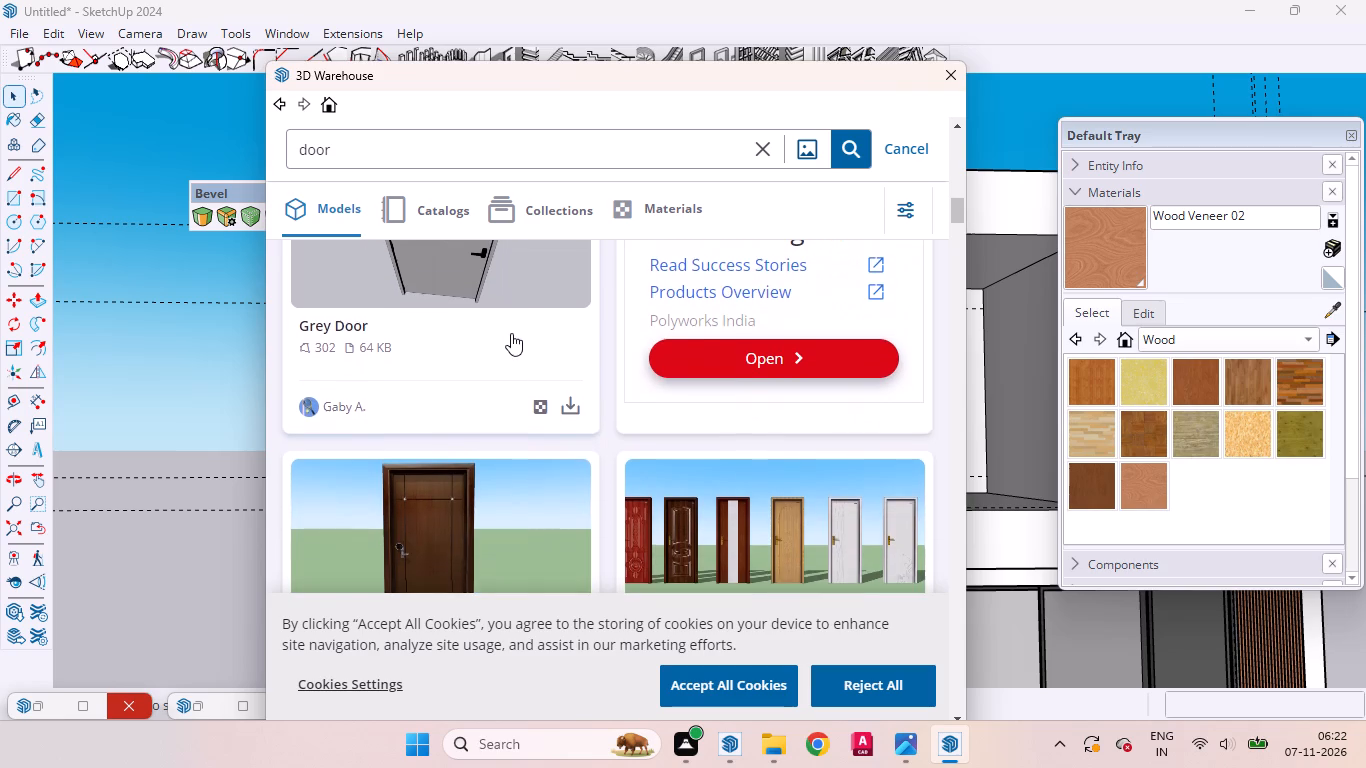
pyautogui.scroll(-3, 511, 333)
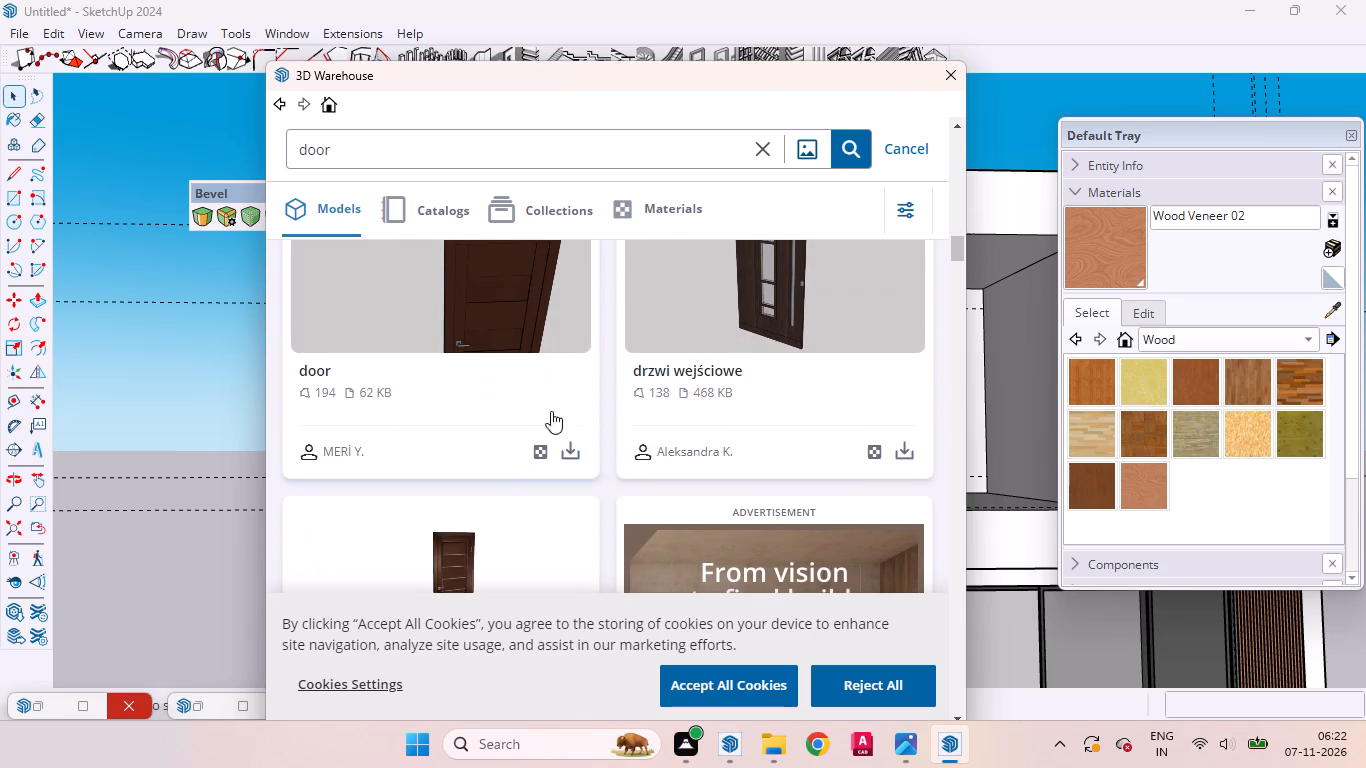
pyautogui.click(568, 454)
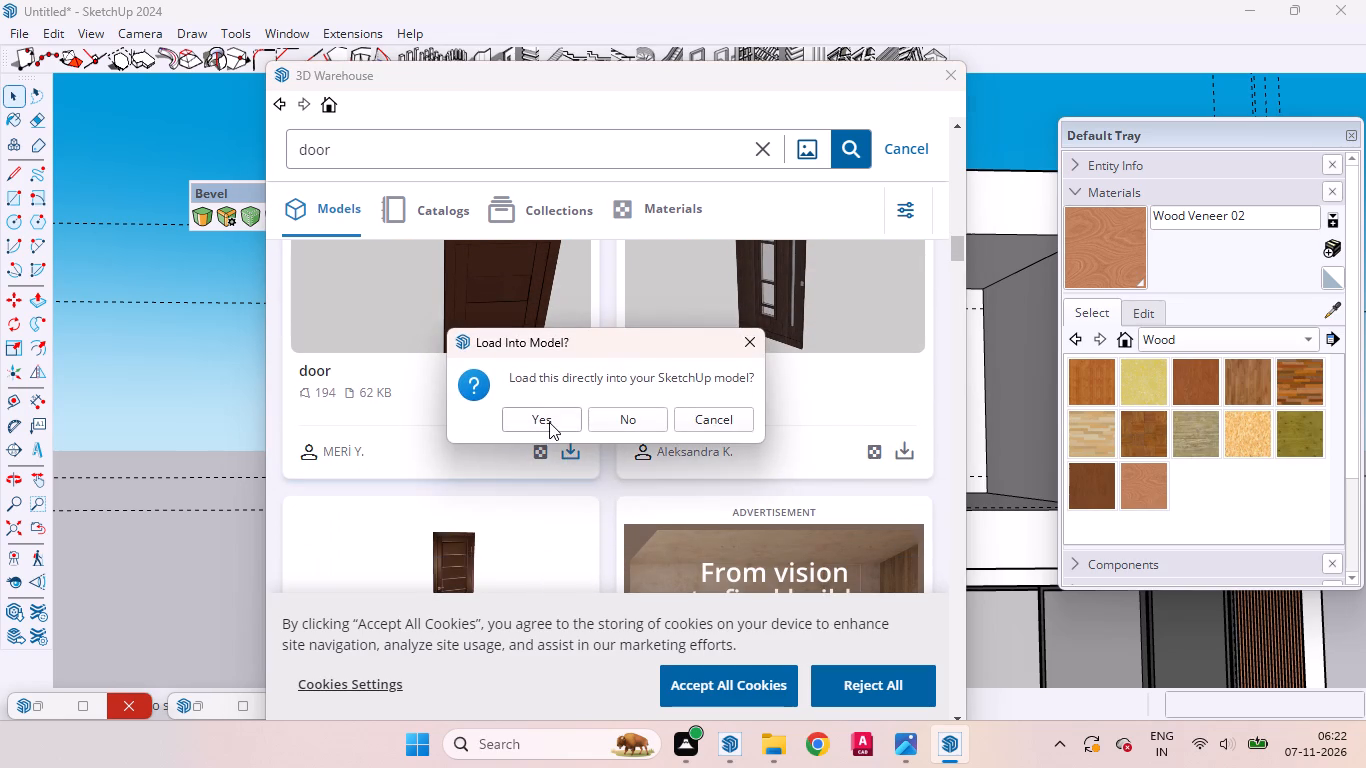
pyautogui.click(549, 419)
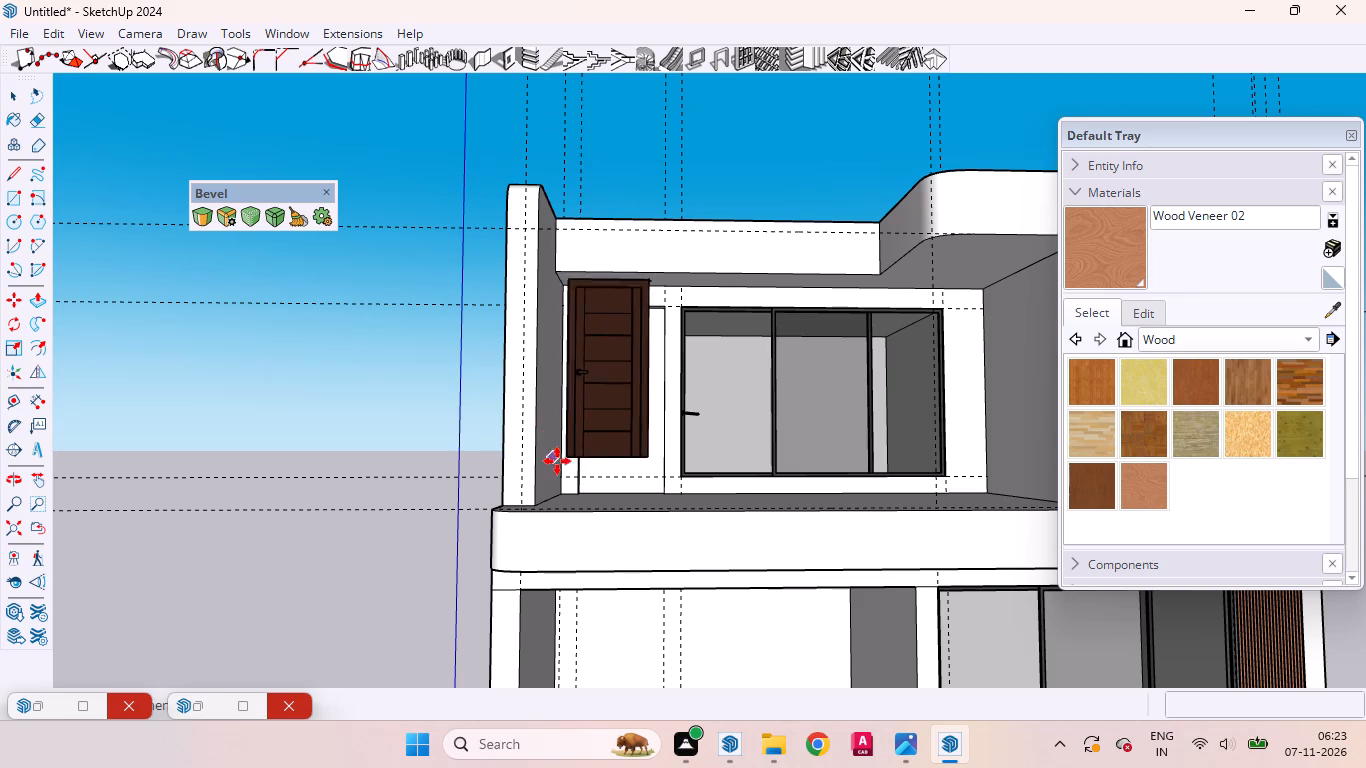
pyautogui.click(576, 483)
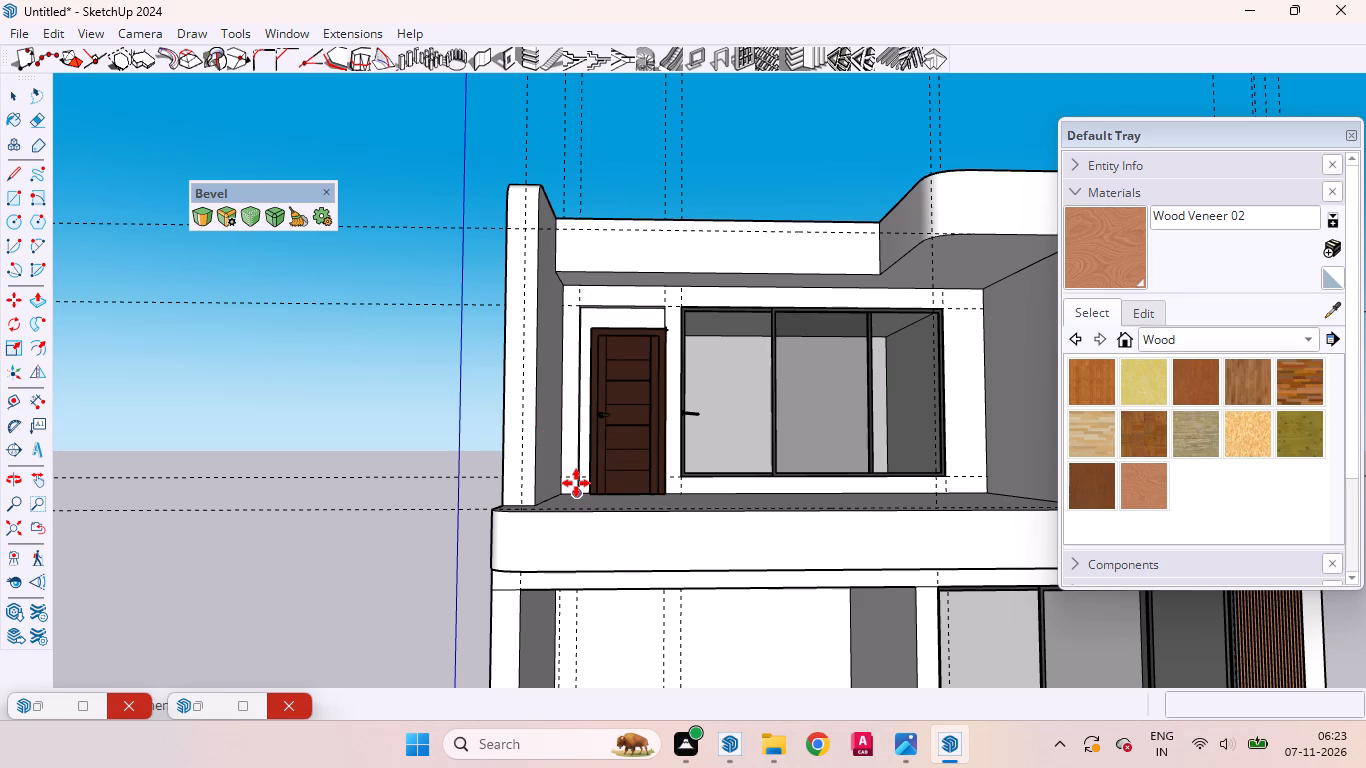
# Move the door about 8 15/16" so its bottom corner meets the opening's bottom corner beside the balcony side wall.
pyautogui.scroll(5, 576, 483)
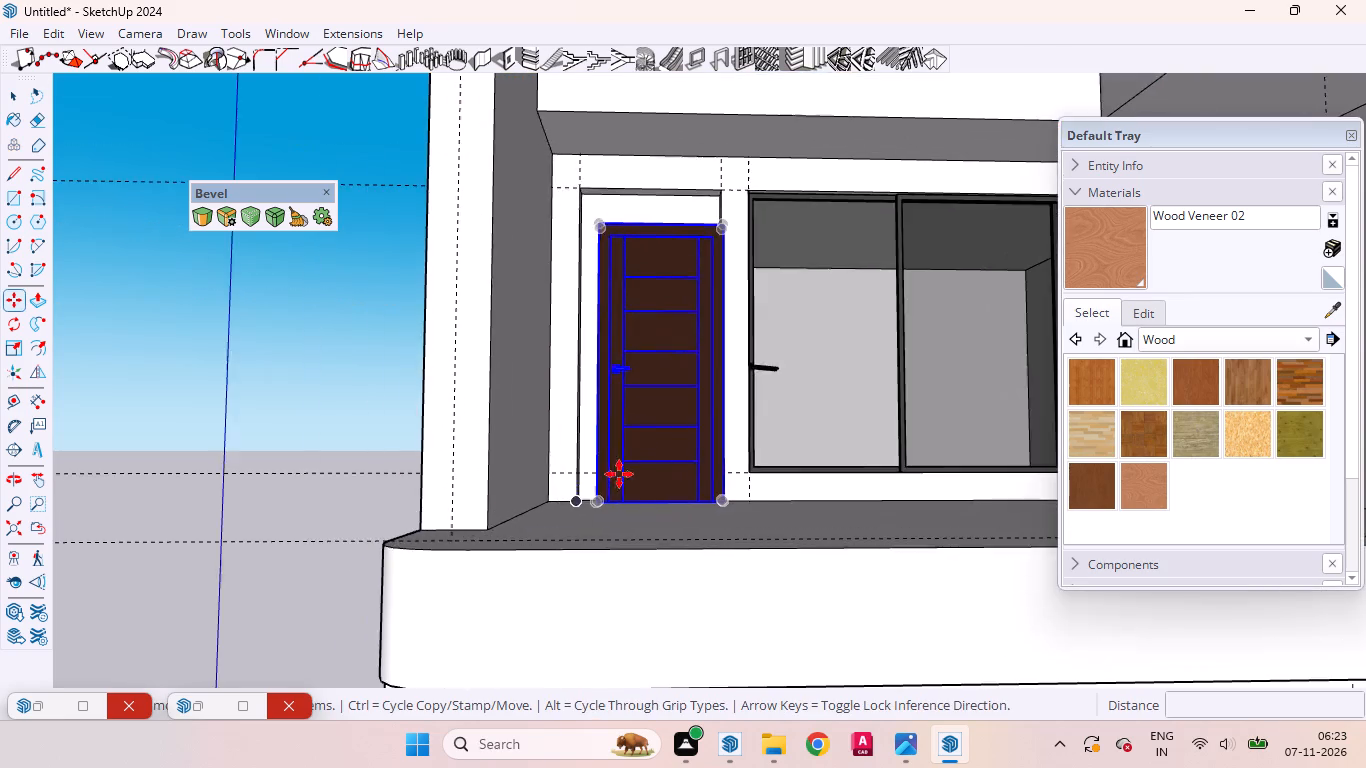
pyautogui.scroll(5, 619, 474)
pyautogui.moveTo(656, 528); pyautogui.dragTo(496, 588, button='middle')
pyautogui.scroll(11, 544, 521)
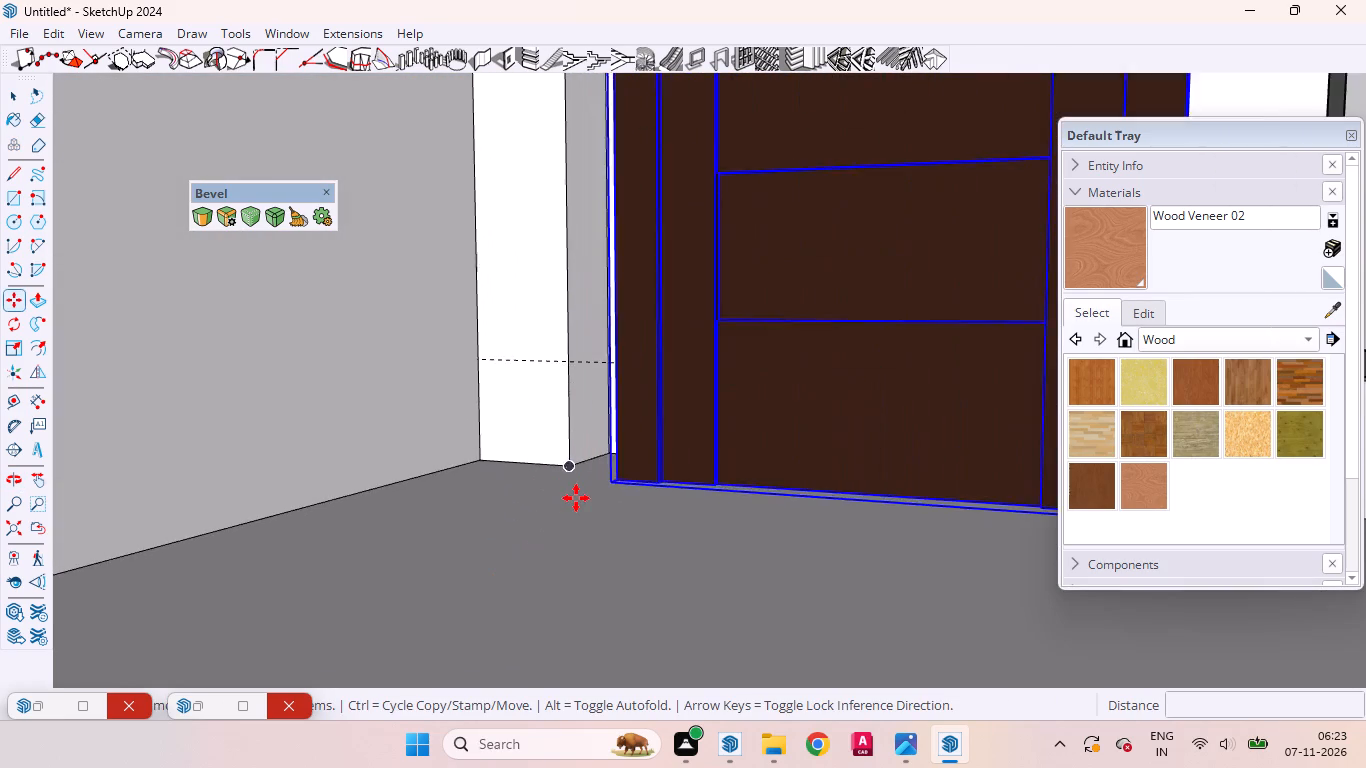
pyautogui.scroll(5, 576, 498)
pyautogui.click(631, 474)
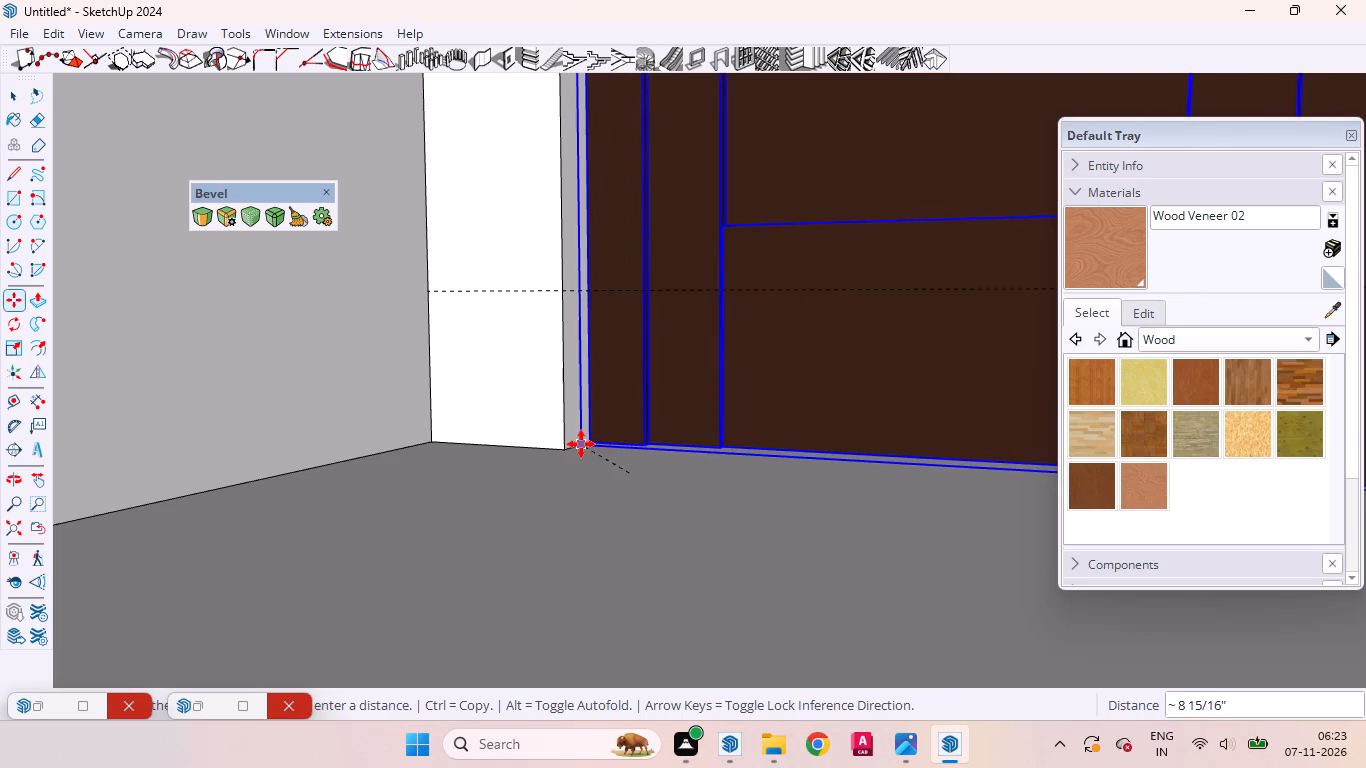
pyautogui.click(581, 444)
# Scale the door's height by about 1.14 so it reaches the top edge of the opening.
pyautogui.scroll(-16, 598, 510)
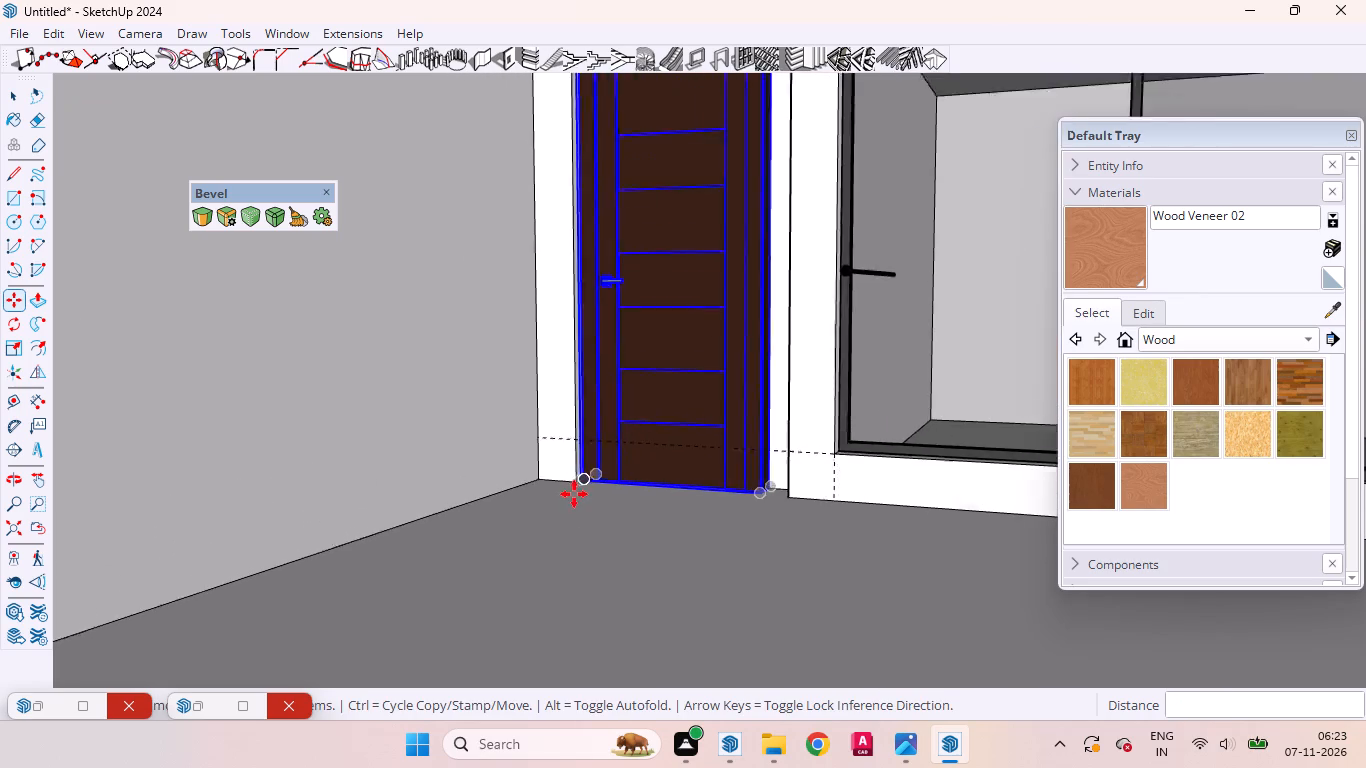
pyautogui.scroll(-6, 574, 494)
pyautogui.moveTo(610, 509); pyautogui.dragTo(725, 507, button='middle')
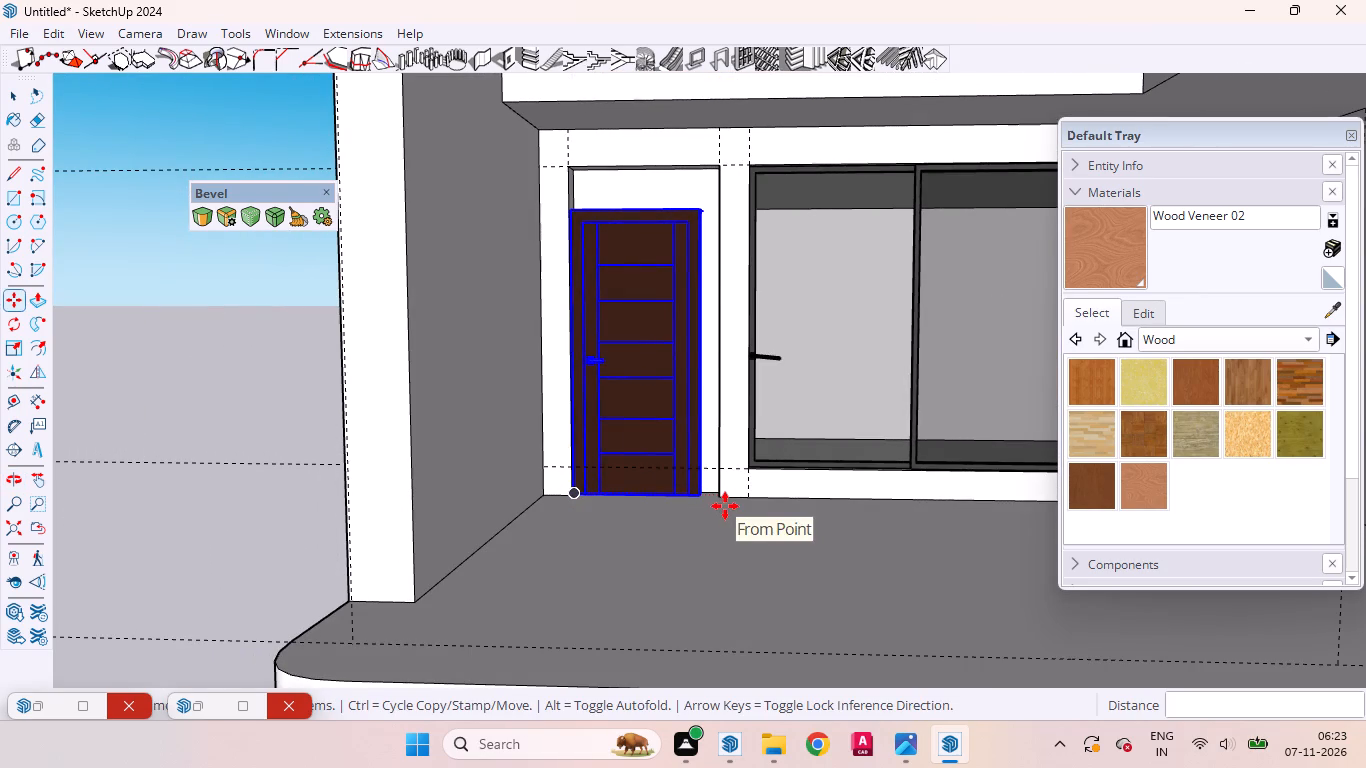
pyautogui.press('s')
pyautogui.scroll(6, 647, 179)
pyautogui.scroll(-1, 636, 199)
pyautogui.scroll(2, 636, 199)
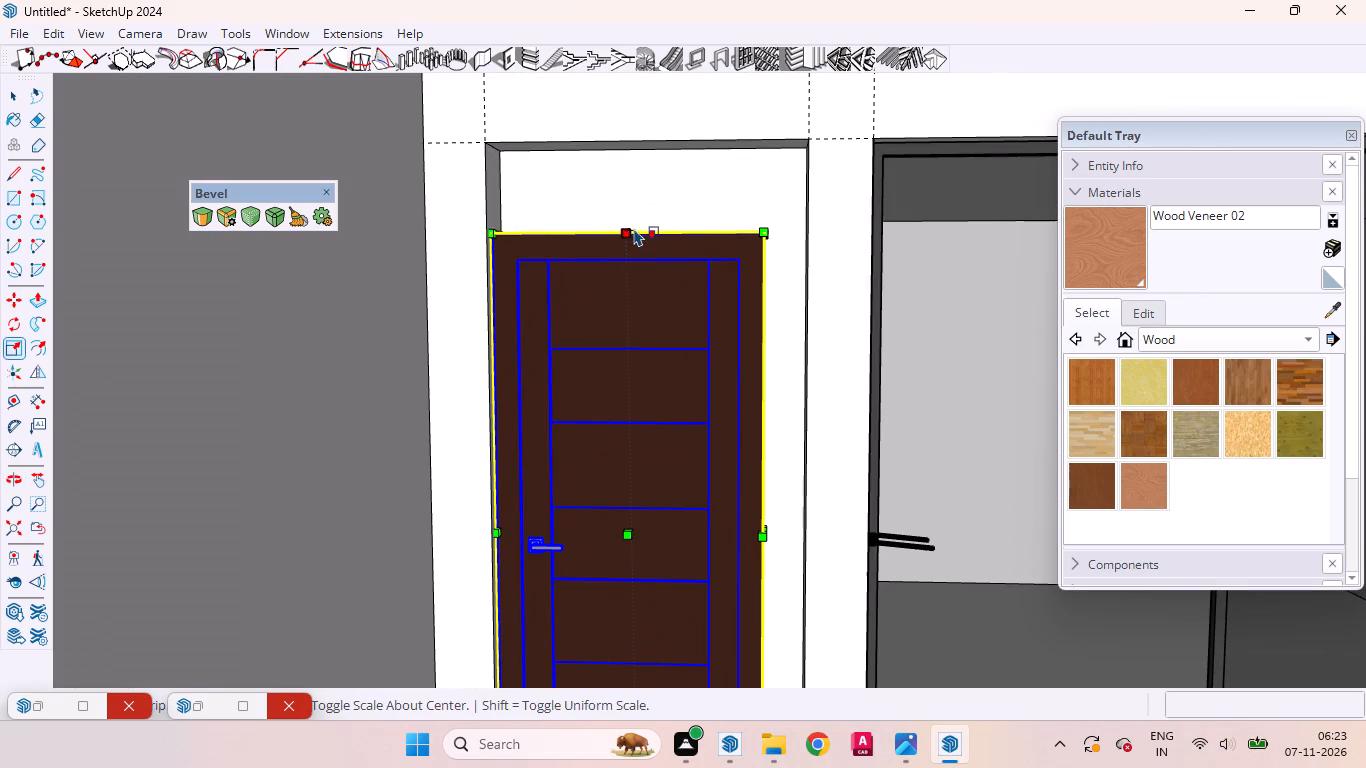
pyautogui.scroll(7, 634, 222)
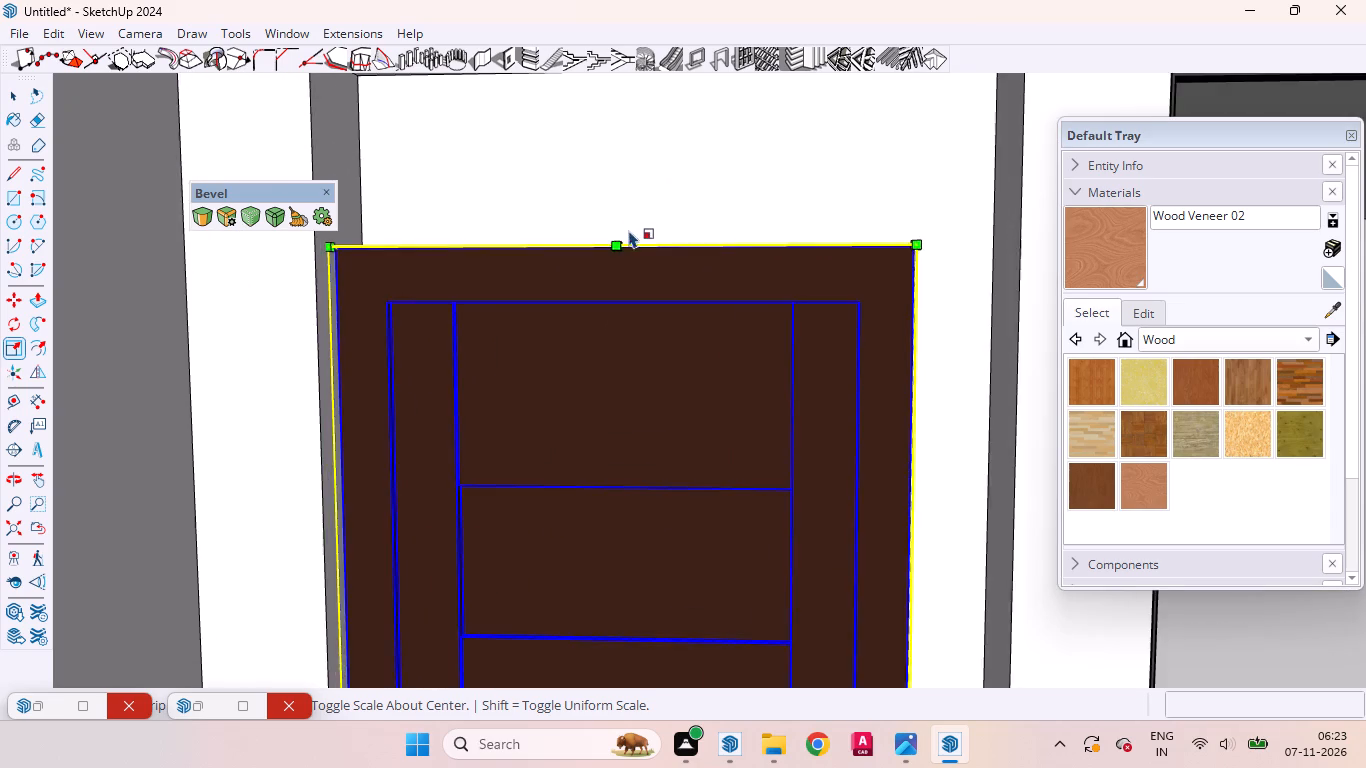
pyautogui.moveTo(629, 235); pyautogui.dragTo(631, 369, button='middle')
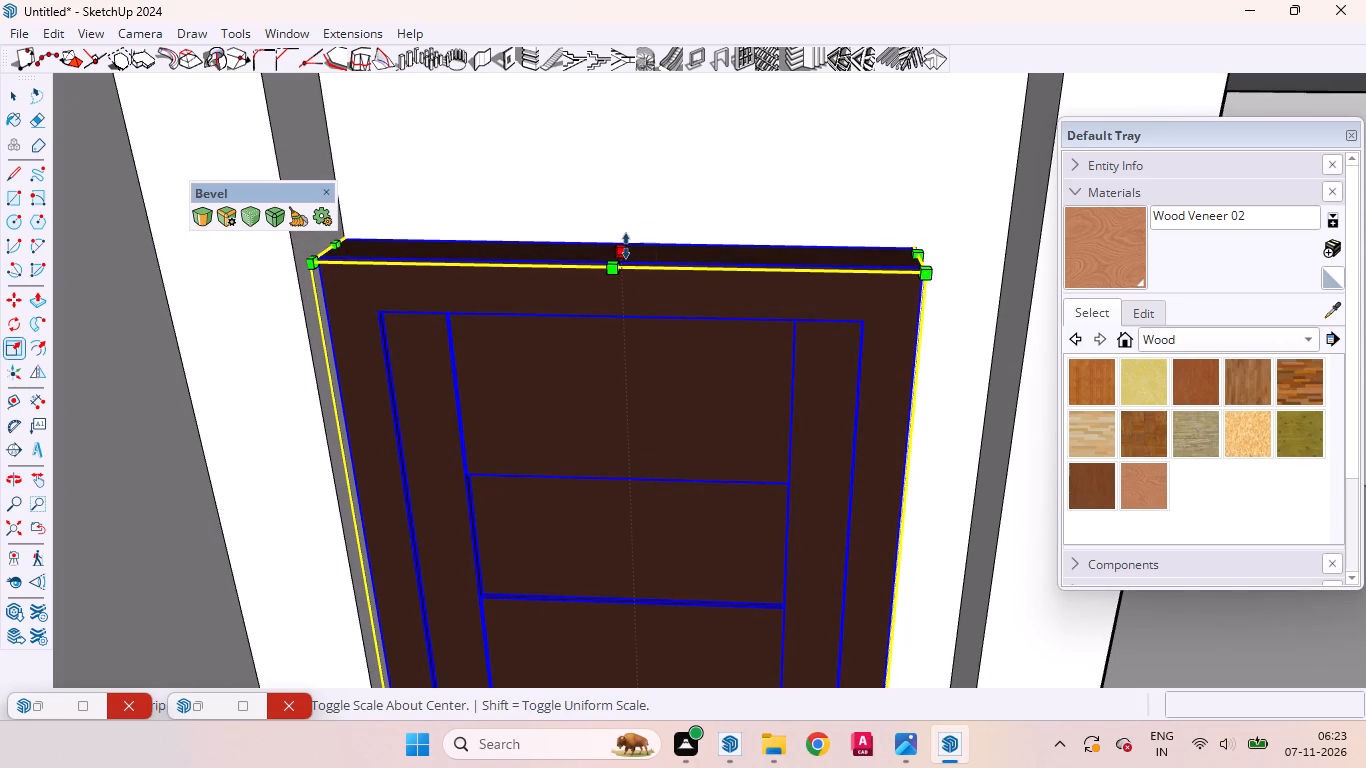
pyautogui.click(624, 246)
pyautogui.scroll(-3, 614, 237)
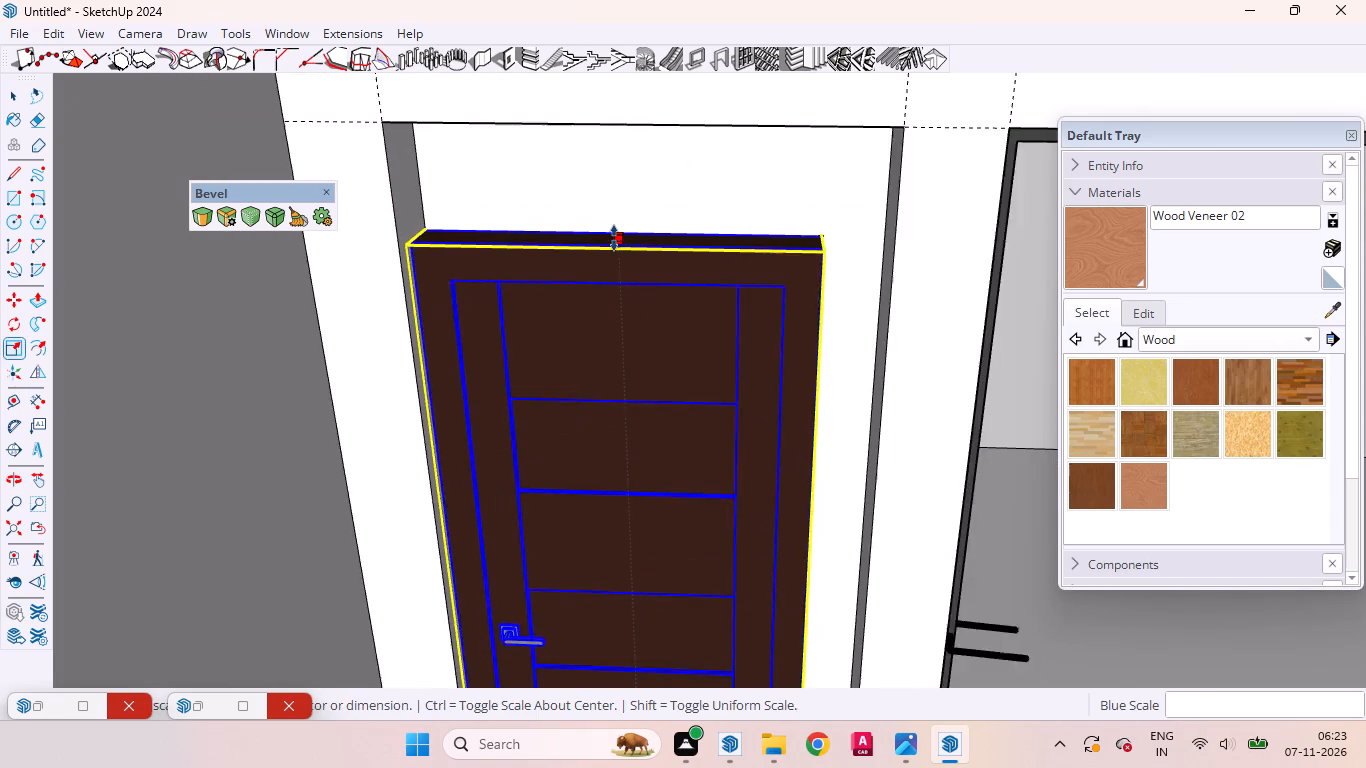
pyautogui.scroll(-3, 614, 238)
pyautogui.click(611, 144)
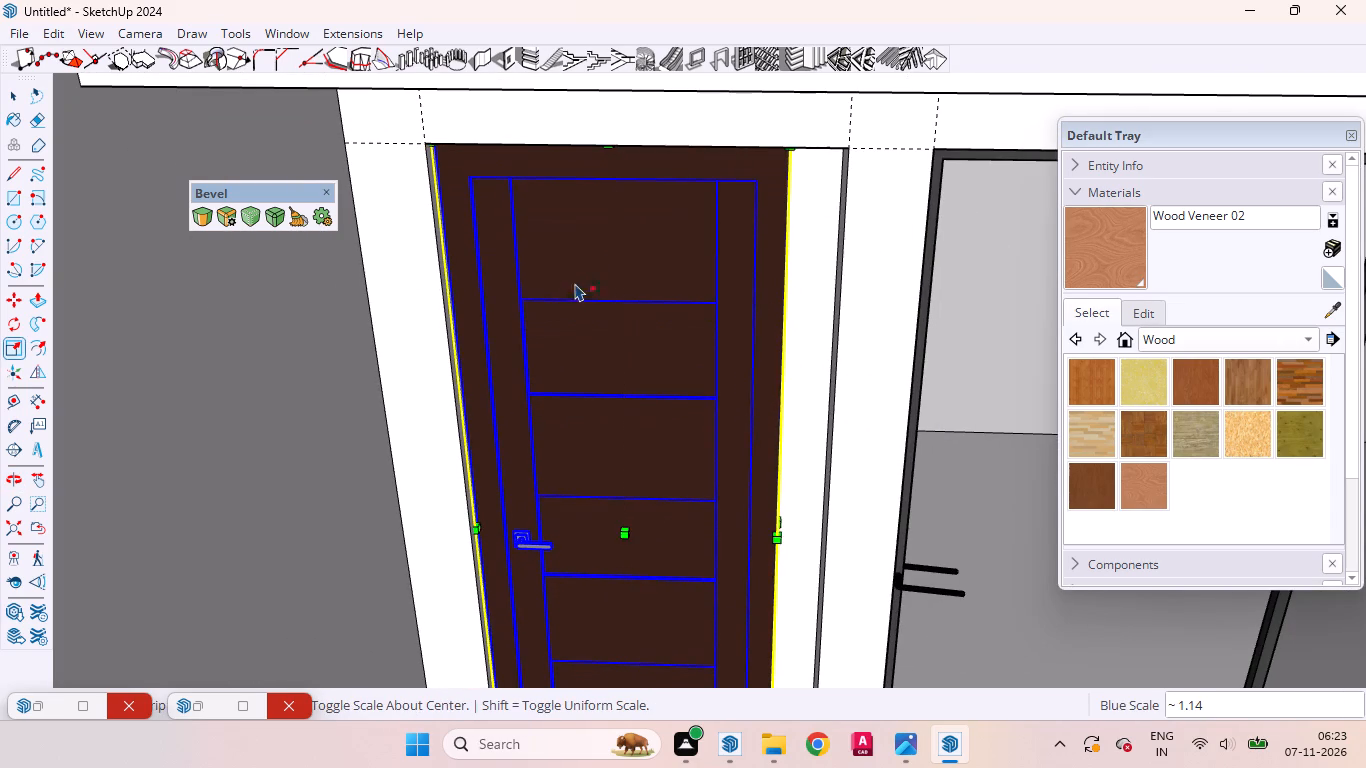
pyautogui.scroll(-1, 572, 288)
pyautogui.scroll(1, 572, 288)
pyautogui.scroll(-8, 571, 287)
pyautogui.scroll(4, 678, 405)
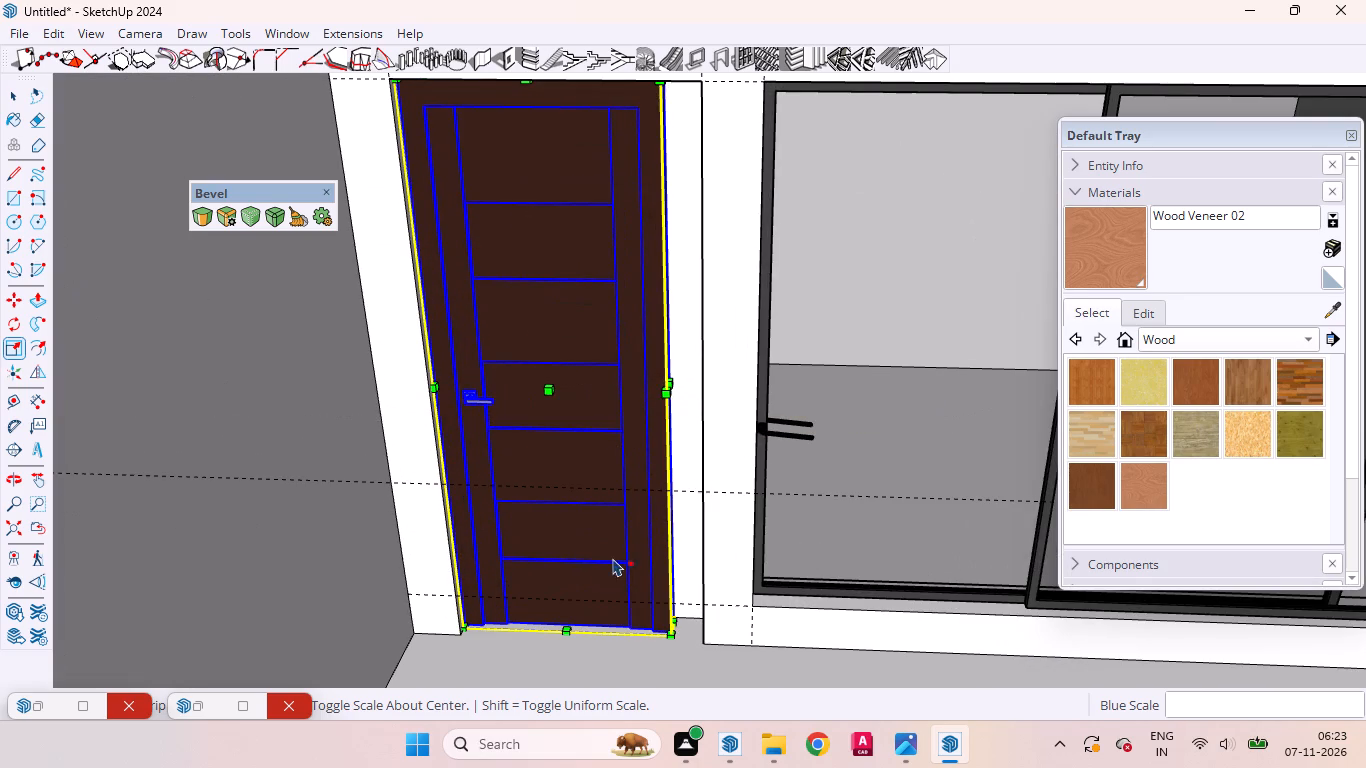
pyautogui.press('space')
# Move the door about 2 11/16" outward toward the balcony.
pyautogui.scroll(-4, 477, 596)
pyautogui.scroll(1, 465, 547)
pyautogui.scroll(-1, 464, 533)
pyautogui.moveTo(488, 637); pyautogui.dragTo(276, 638, button='middle')
pyautogui.scroll(2, 483, 583)
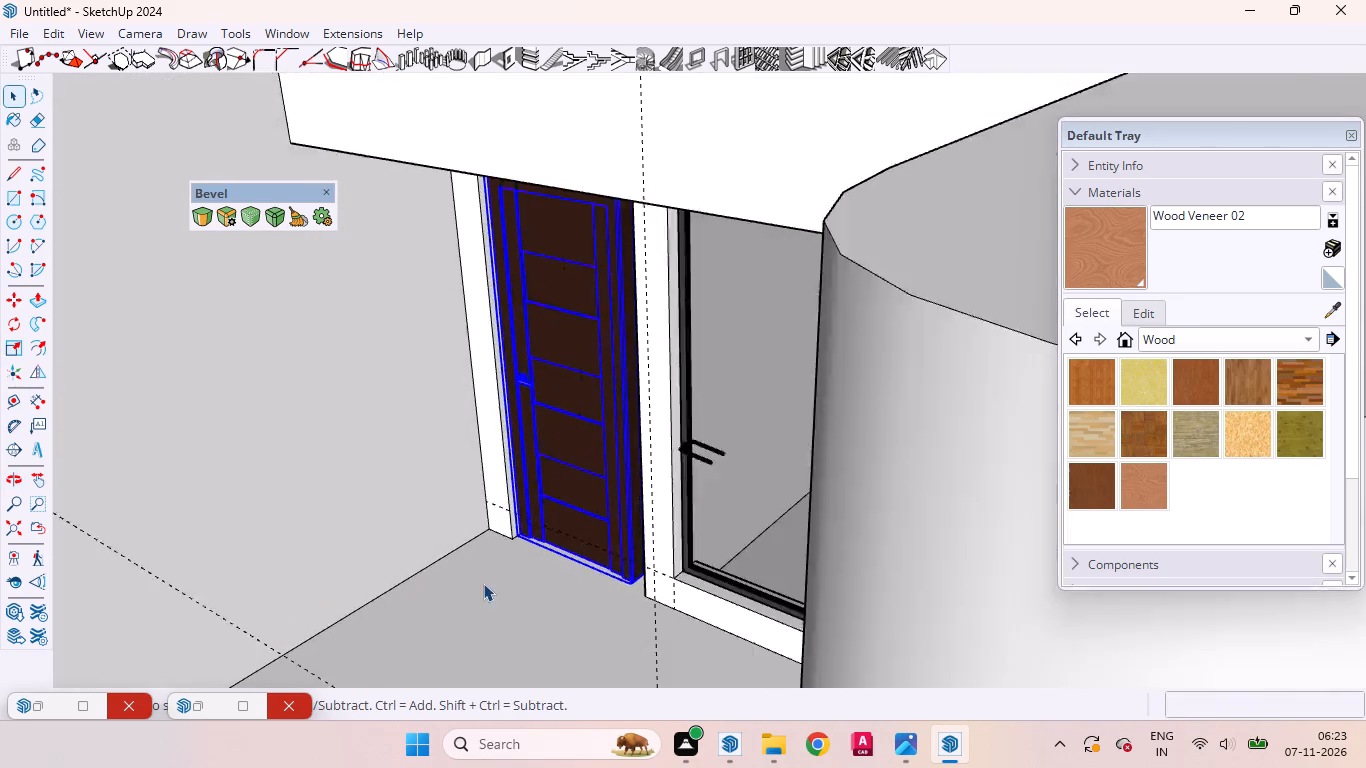
pyautogui.scroll(7, 483, 583)
pyautogui.press('m')
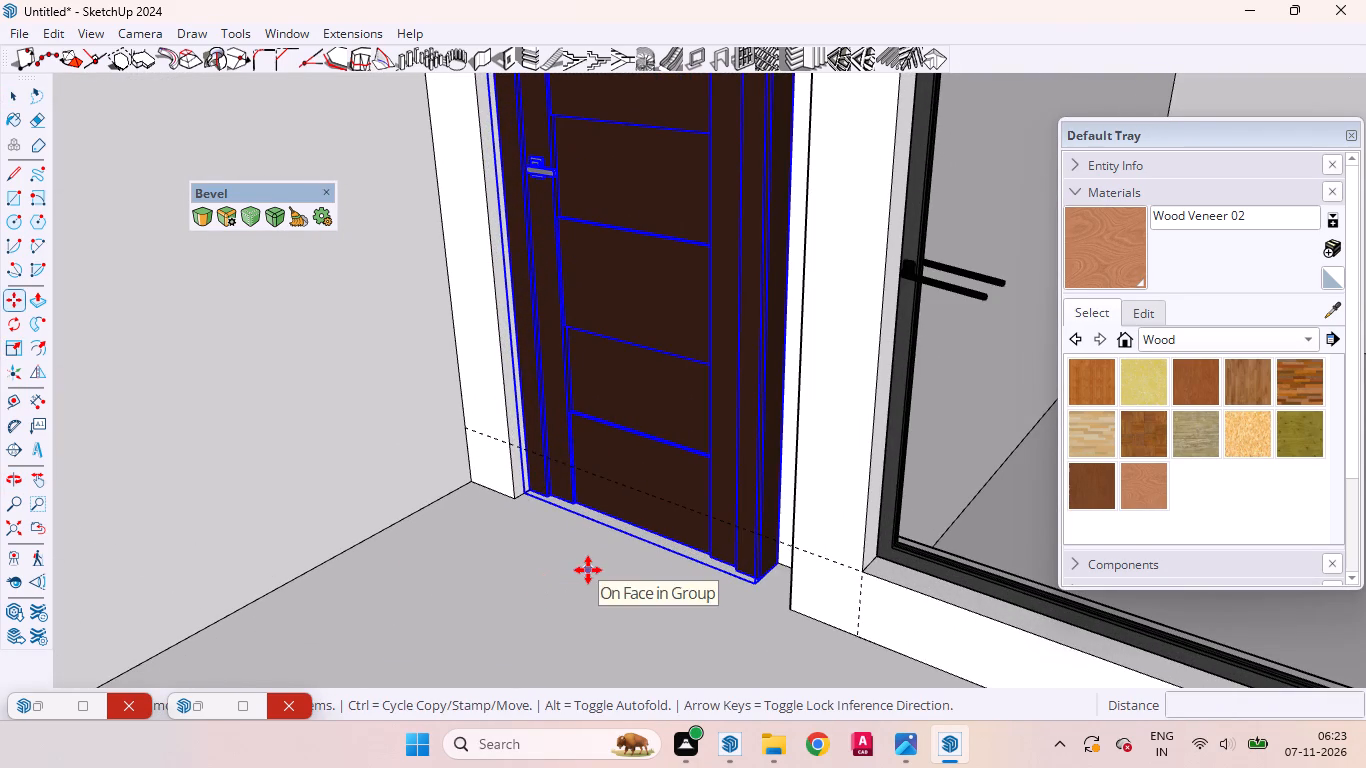
pyautogui.click(589, 570)
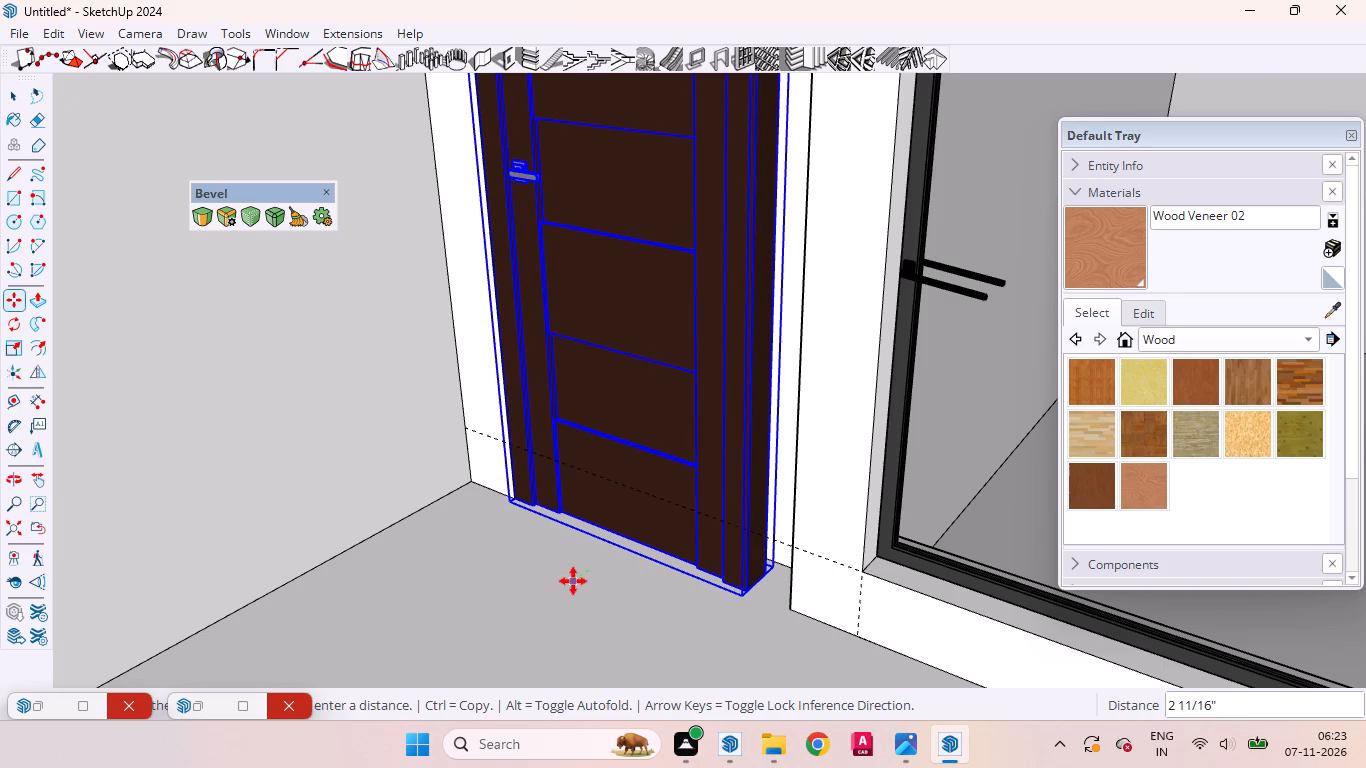
pyautogui.click(573, 581)
pyautogui.scroll(19, 513, 496)
pyautogui.moveTo(521, 516); pyautogui.dragTo(592, 508, button='middle')
pyautogui.scroll(-20, 551, 507)
pyautogui.scroll(-1, 551, 507)
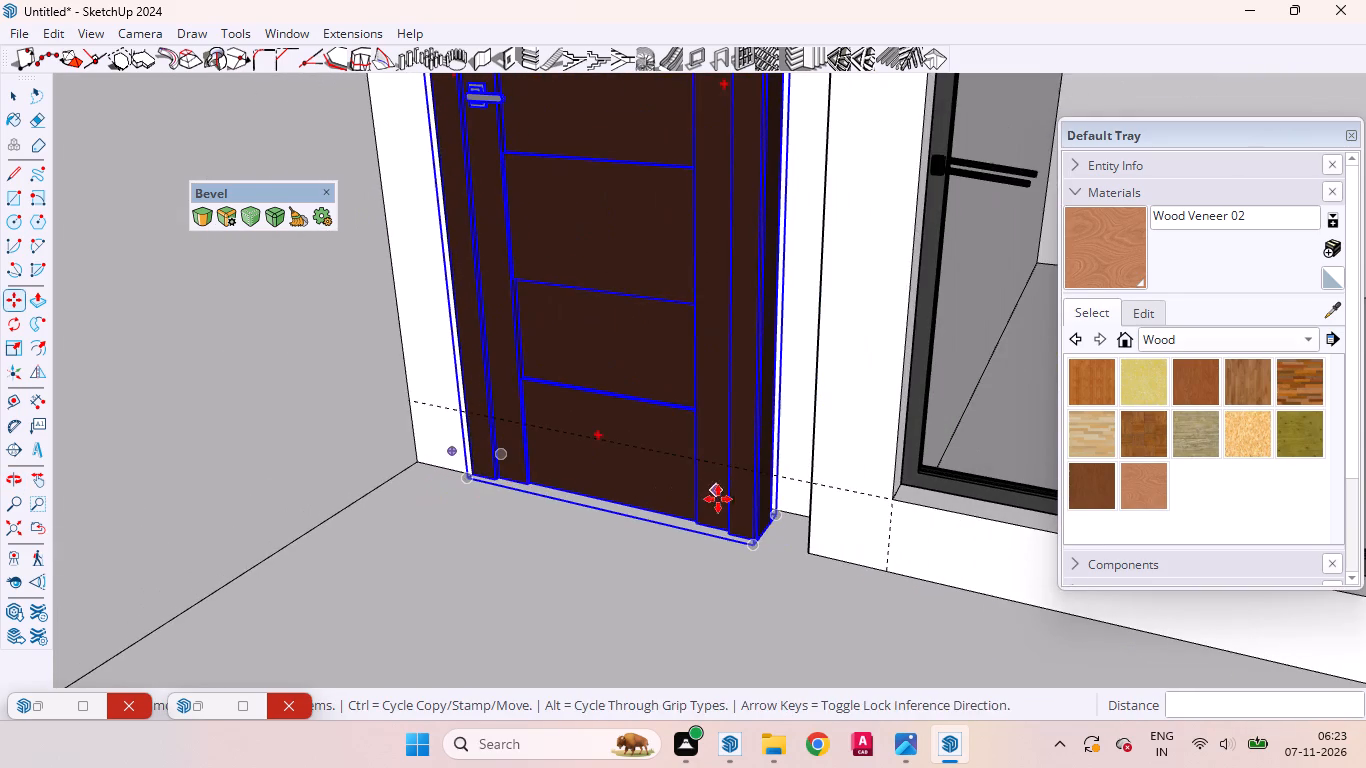
pyautogui.moveTo(720, 506); pyautogui.dragTo(836, 521, button='middle')
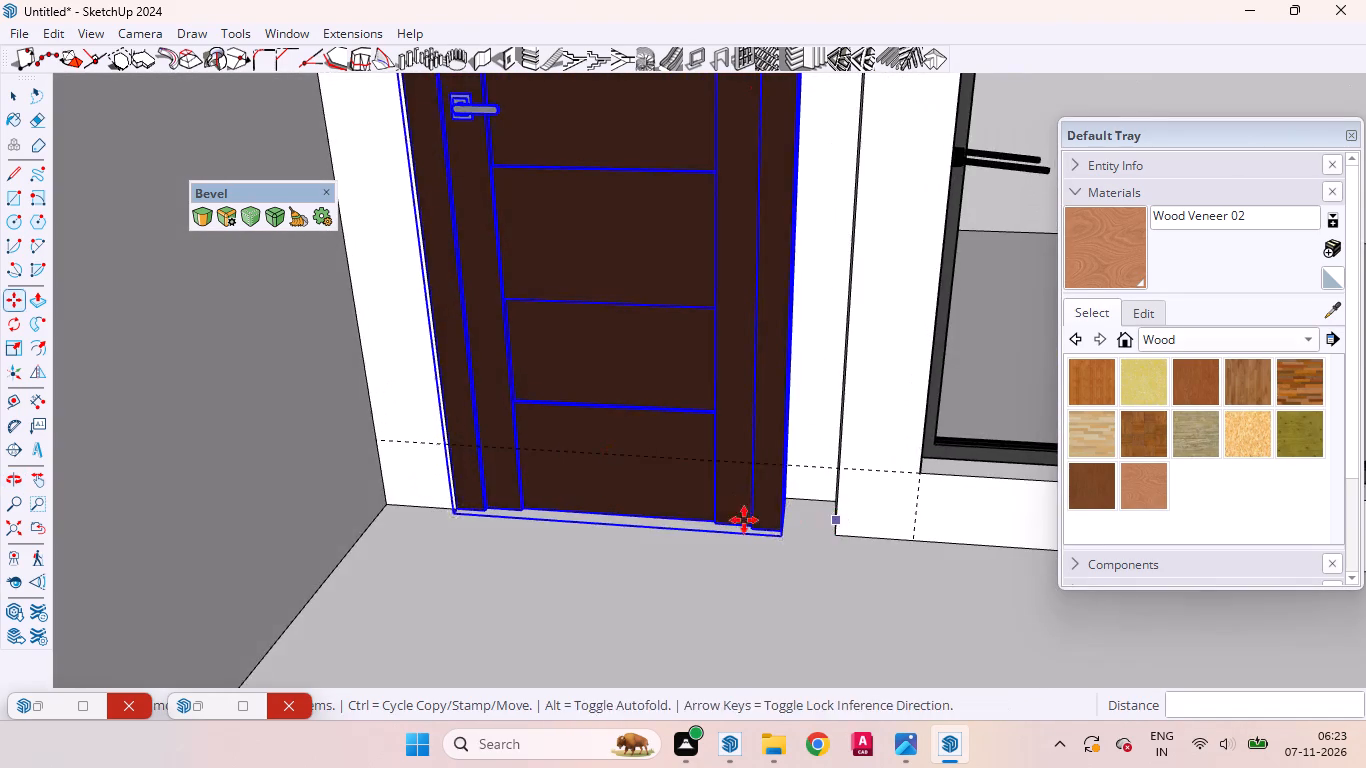
pyautogui.scroll(-16, 690, 524)
pyautogui.moveTo(667, 516); pyautogui.dragTo(698, 408, button='middle')
pyautogui.press('space')
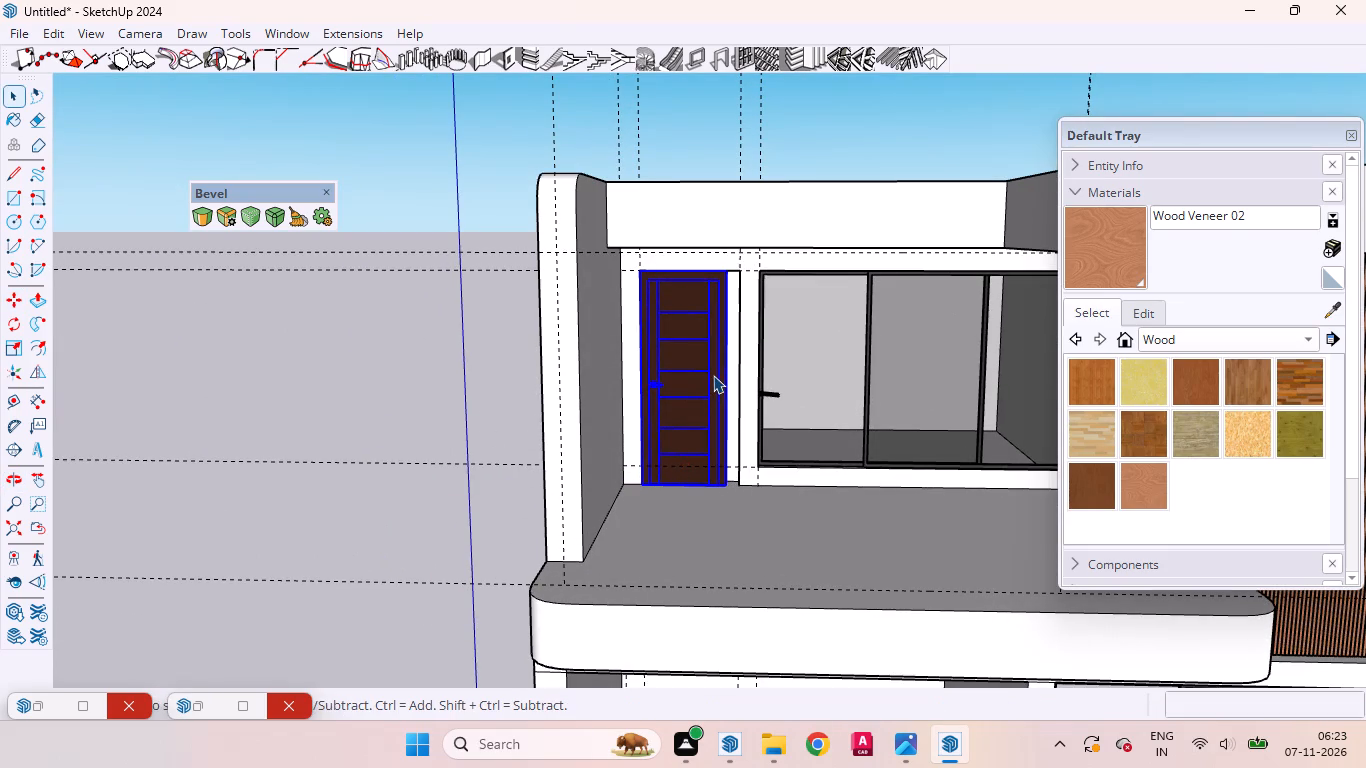
# Scale the door's width by about 1.16 to fill the opening up to the jamb beside the sliding window.
pyautogui.press('s')
pyautogui.scroll(12, 779, 353)
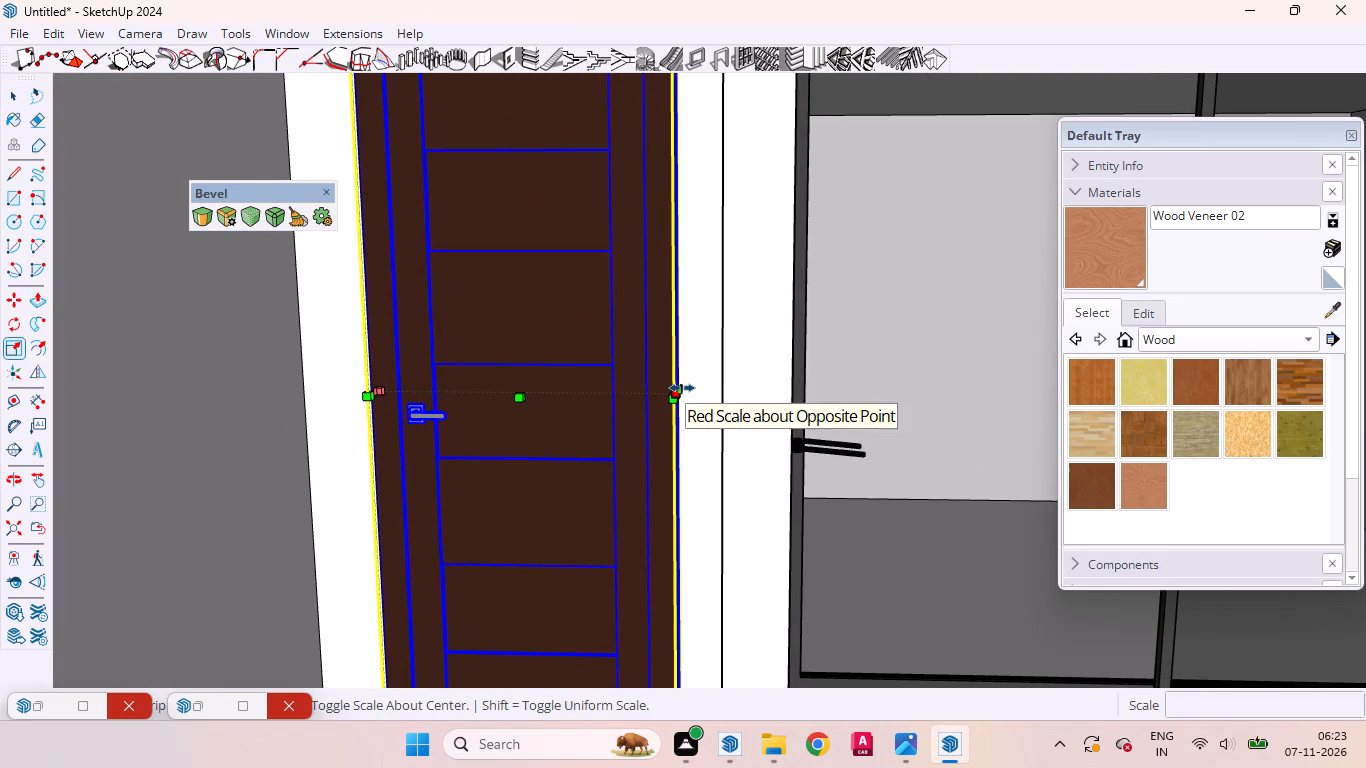
pyautogui.click(682, 388)
pyautogui.click(726, 350)
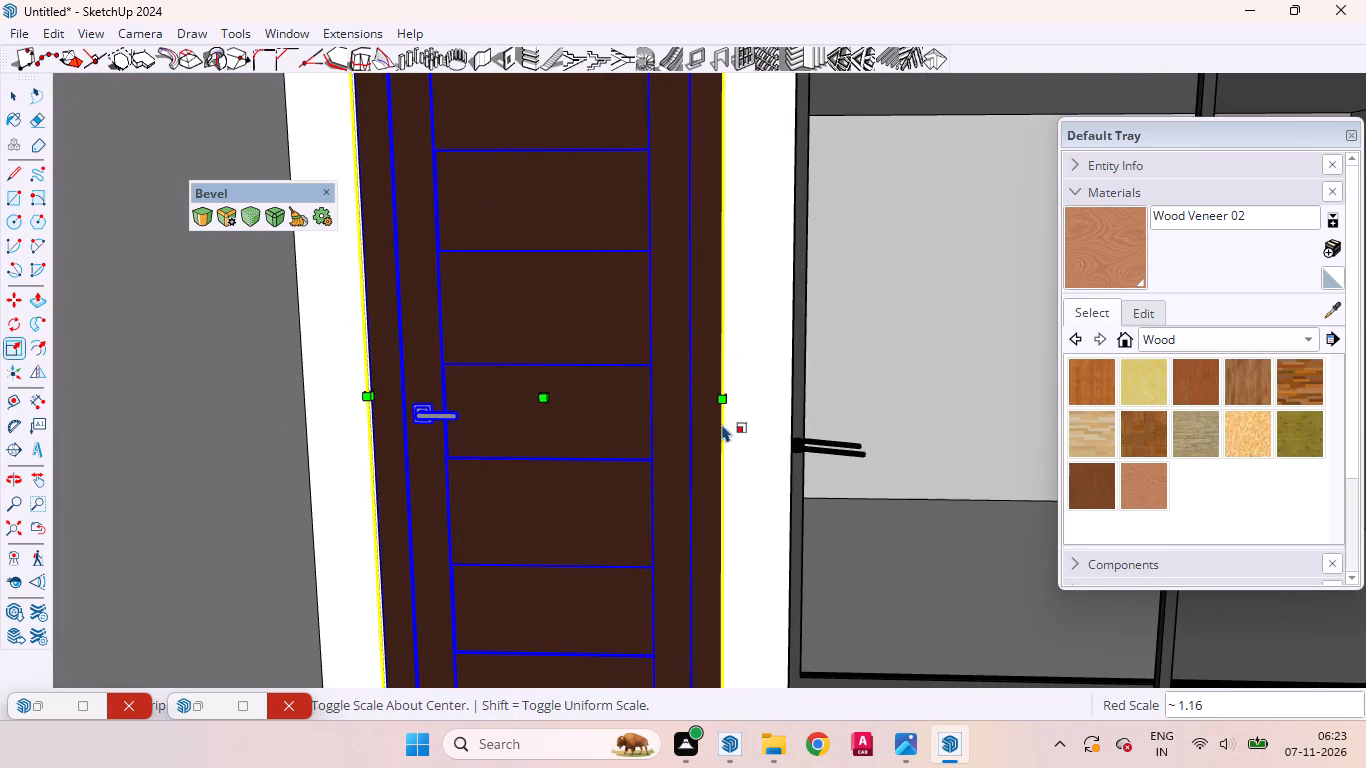
pyautogui.scroll(-16, 737, 398)
pyautogui.press('space')
pyautogui.click(416, 368)
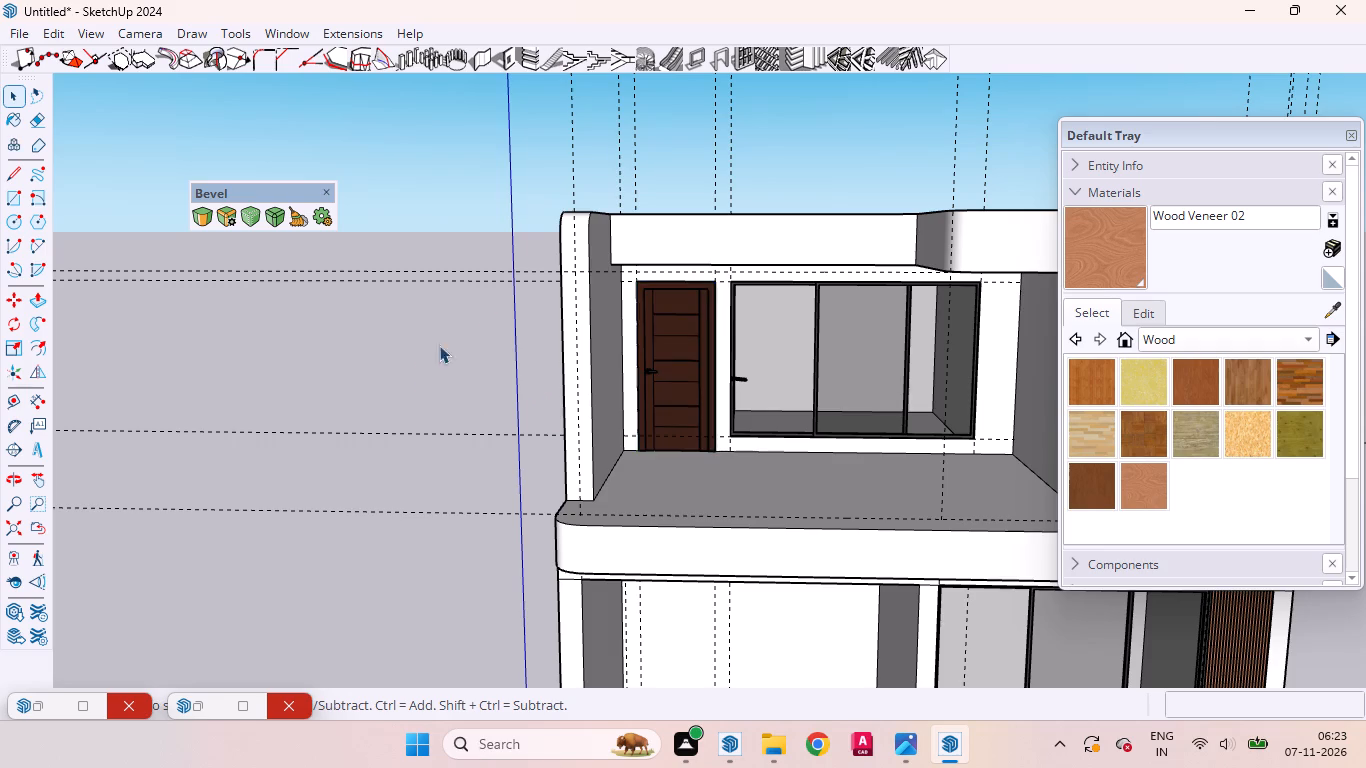
# Examine the house's front facade and the fitted upper-floor door from several angles.
pyautogui.scroll(-4, 486, 297)
pyautogui.moveTo(561, 350); pyautogui.dragTo(445, 363, button='middle')
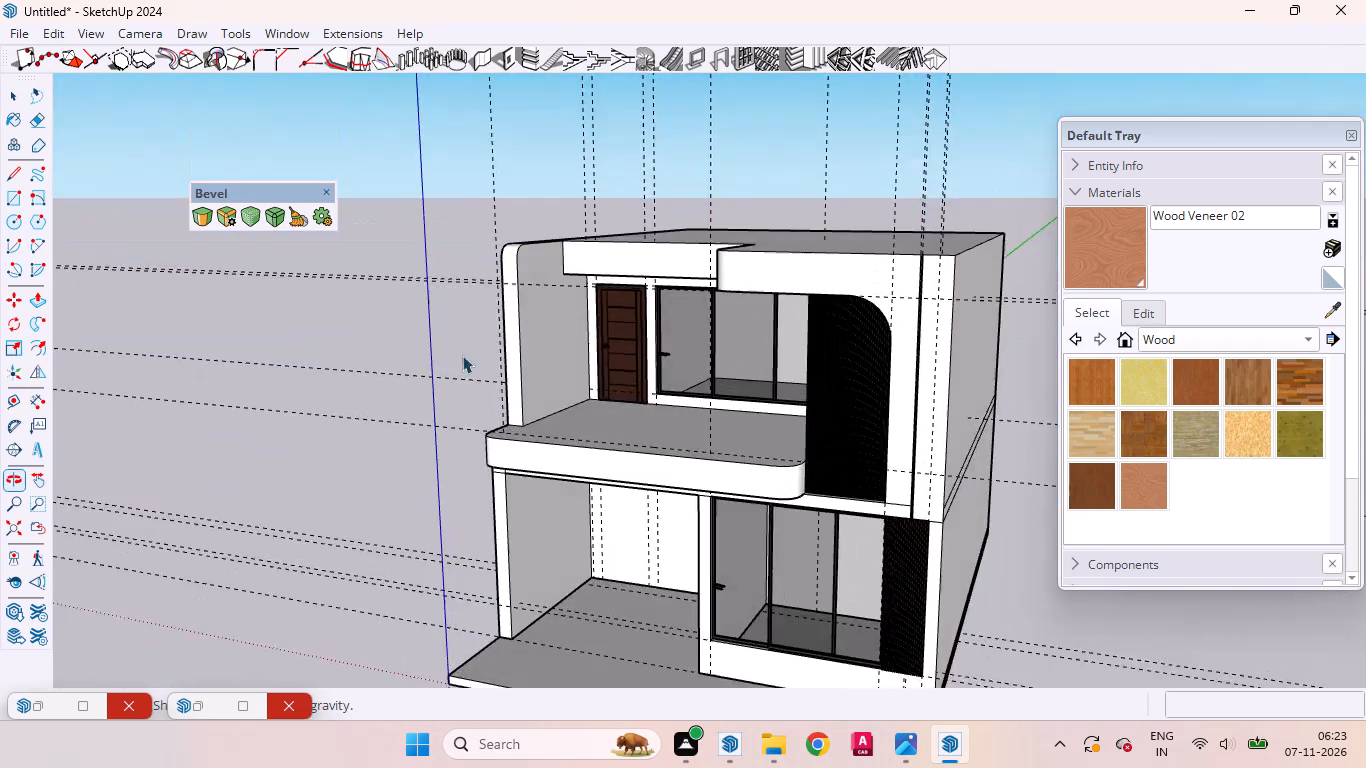
pyautogui.scroll(4, 827, 341)
pyautogui.scroll(-6, 835, 352)
pyautogui.moveTo(754, 380); pyautogui.dragTo(992, 358, button='middle')
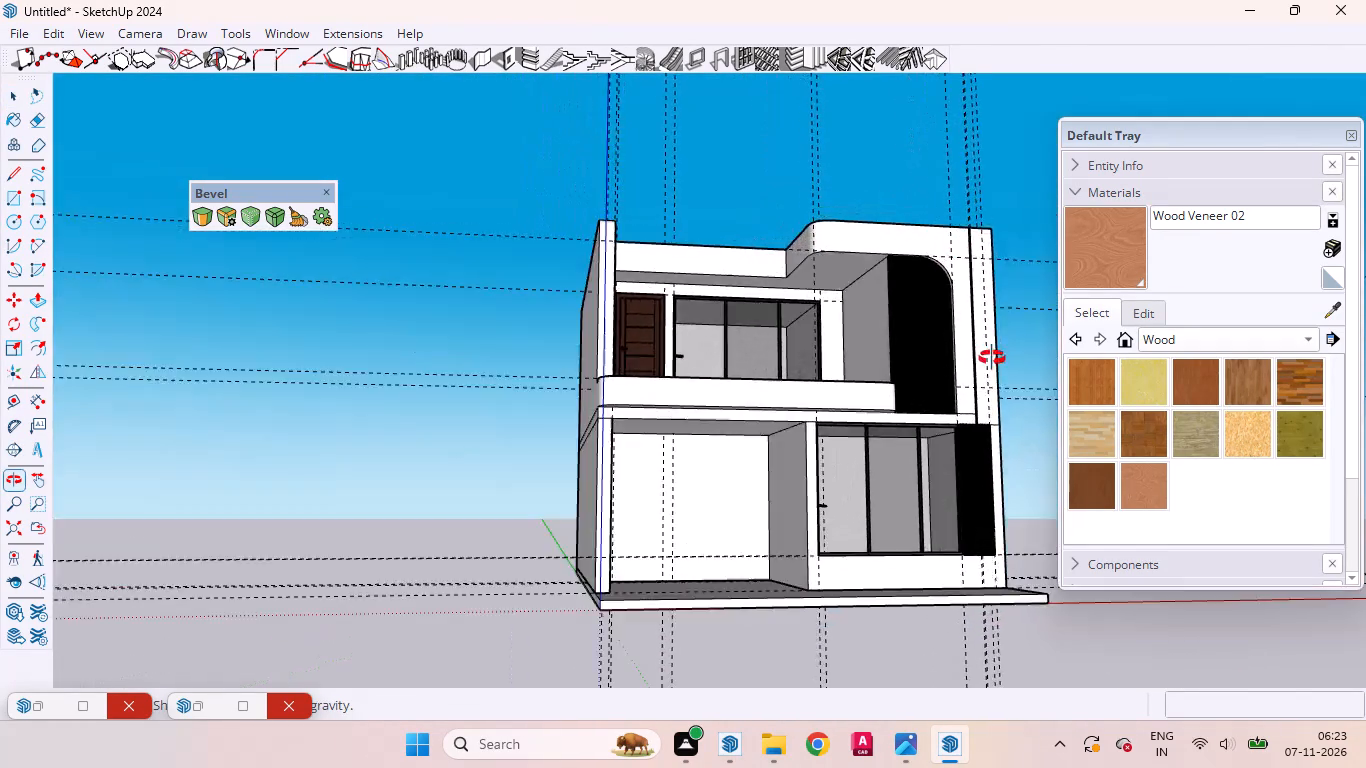
pyautogui.moveTo(992, 358); pyautogui.dragTo(922, 261, button='middle')
pyautogui.scroll(-5, 817, 315)
pyautogui.scroll(2, 813, 440)
pyautogui.scroll(-2, 813, 440)
pyautogui.scroll(4, 813, 440)
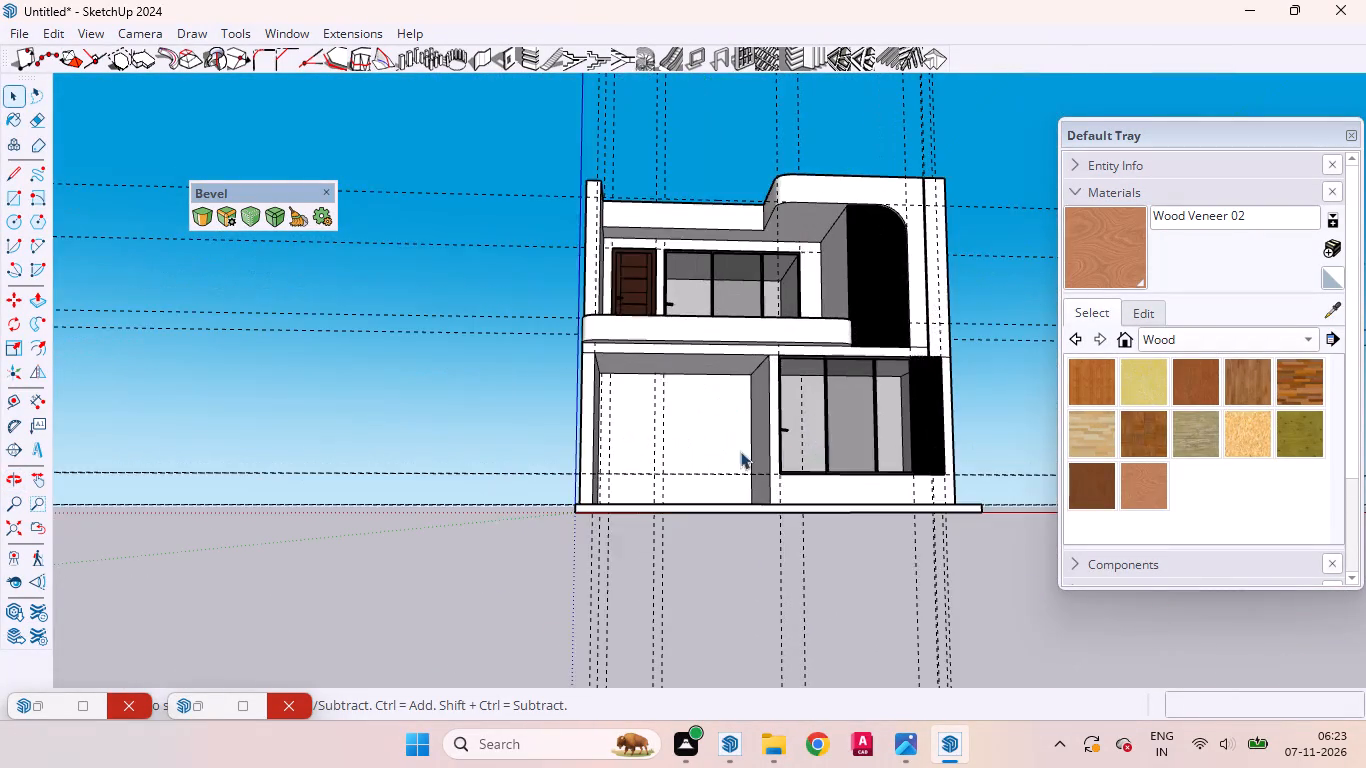
pyautogui.scroll(3, 740, 451)
pyautogui.scroll(-4, 739, 451)
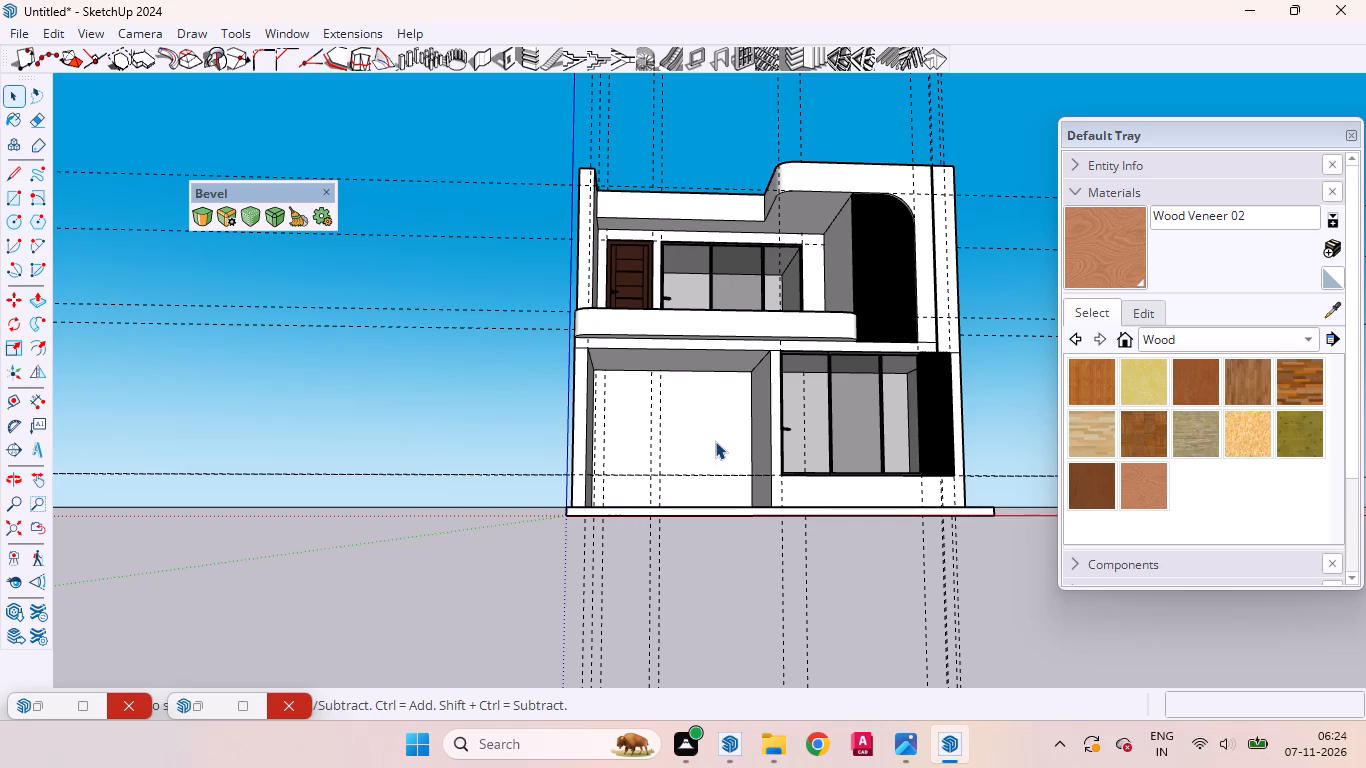
pyautogui.scroll(-3, 711, 434)
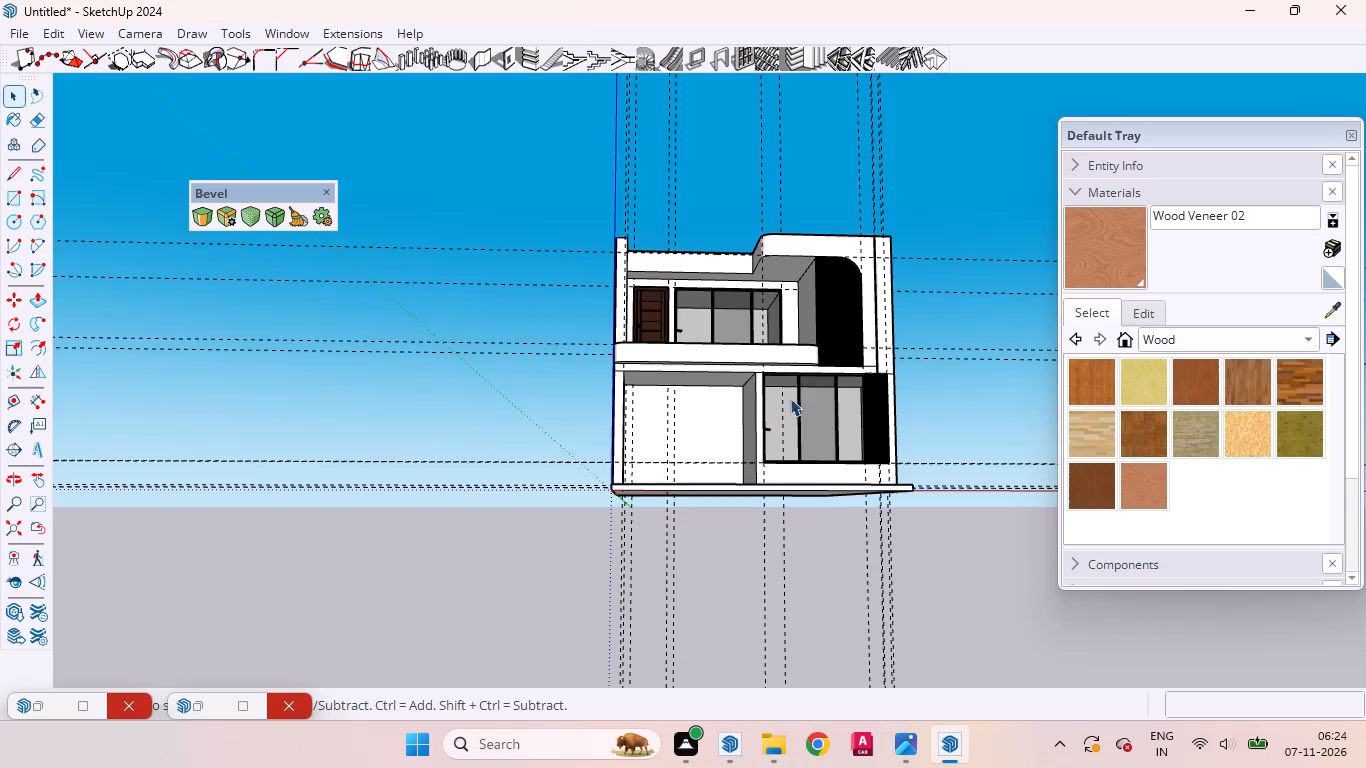
# Delete the vertical and horizontal guide lines crossing the house from inside its group.
pyautogui.moveTo(842, 457); pyautogui.dragTo(826, 528, button='middle')
pyautogui.scroll(-2, 809, 515)
pyautogui.scroll(3, 809, 518)
pyautogui.scroll(-3, 809, 519)
pyautogui.click(832, 332)
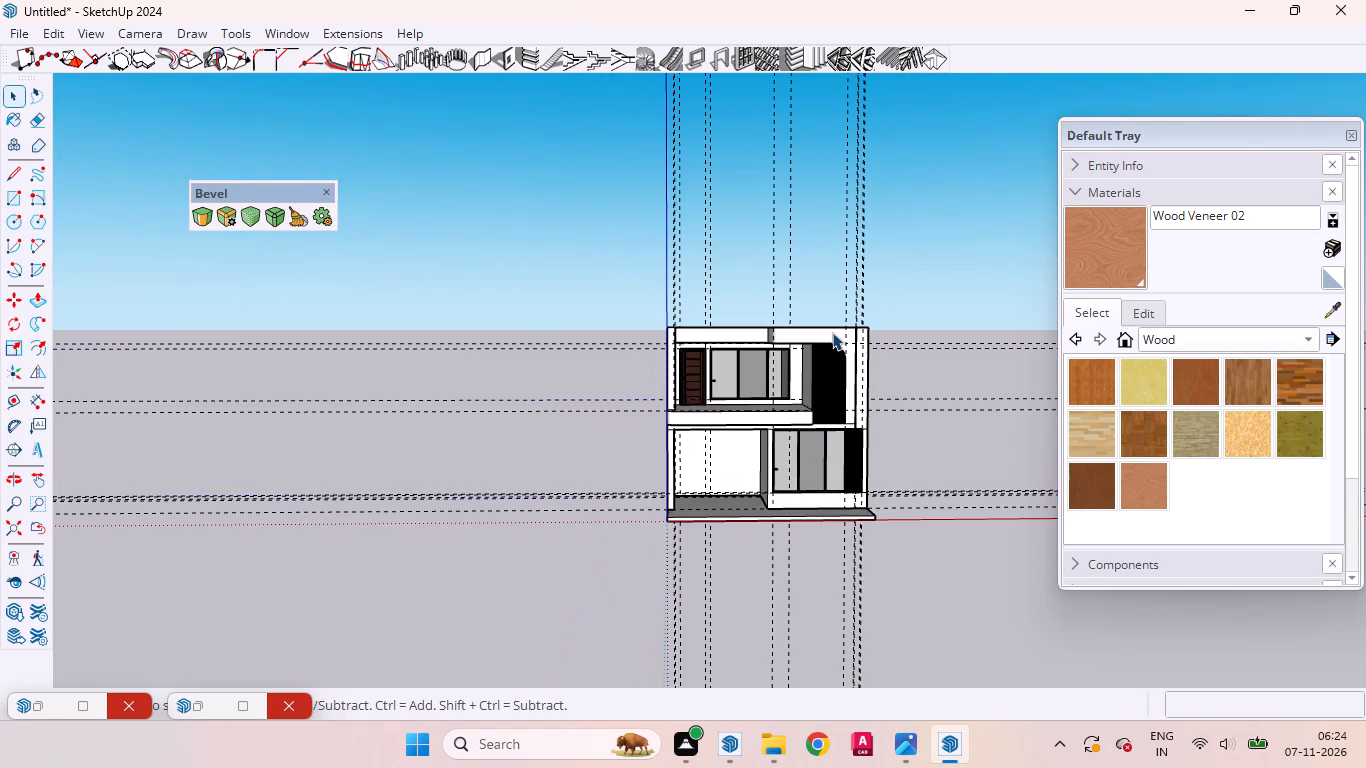
pyautogui.doubleClick(832, 332)
pyautogui.click(905, 247)
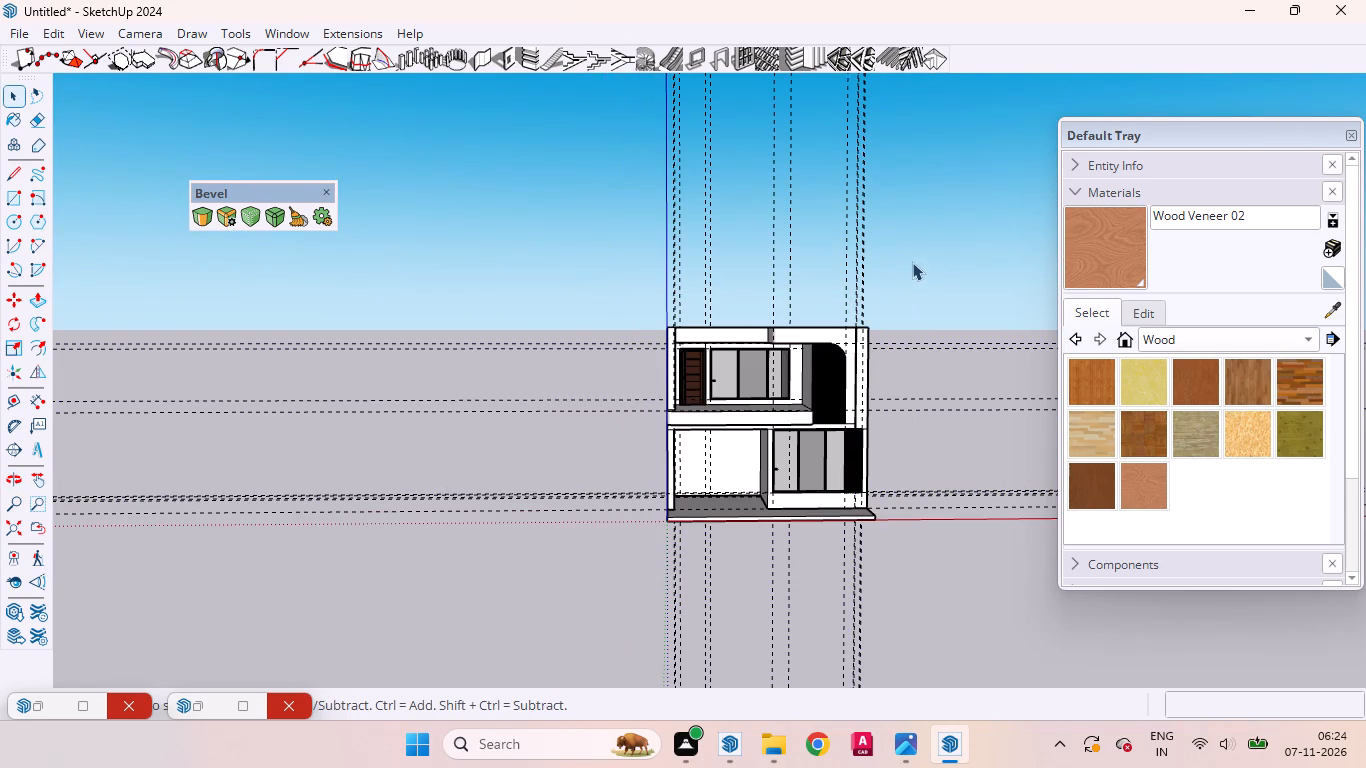
pyautogui.click(825, 331)
pyautogui.click(827, 329)
pyautogui.click(827, 329)
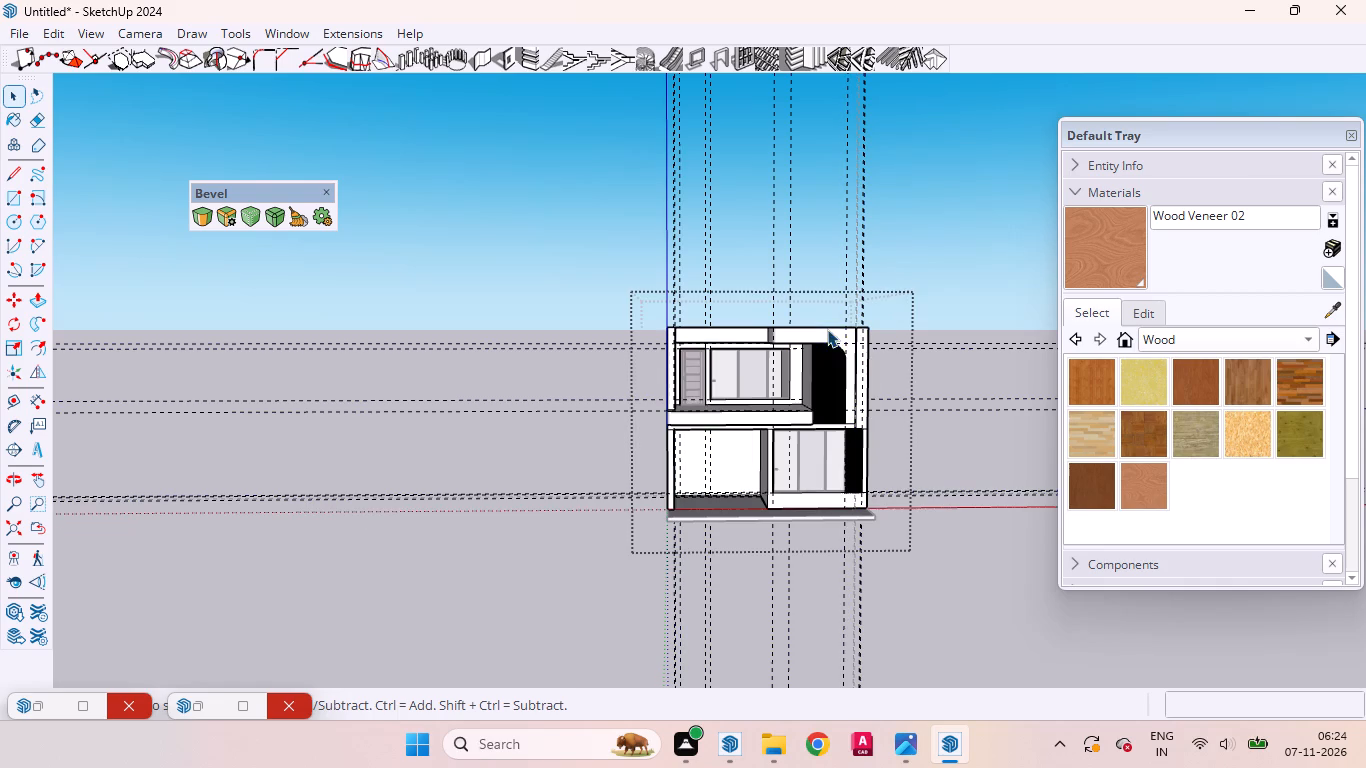
pyautogui.moveTo(903, 234); pyautogui.dragTo(448, 43)
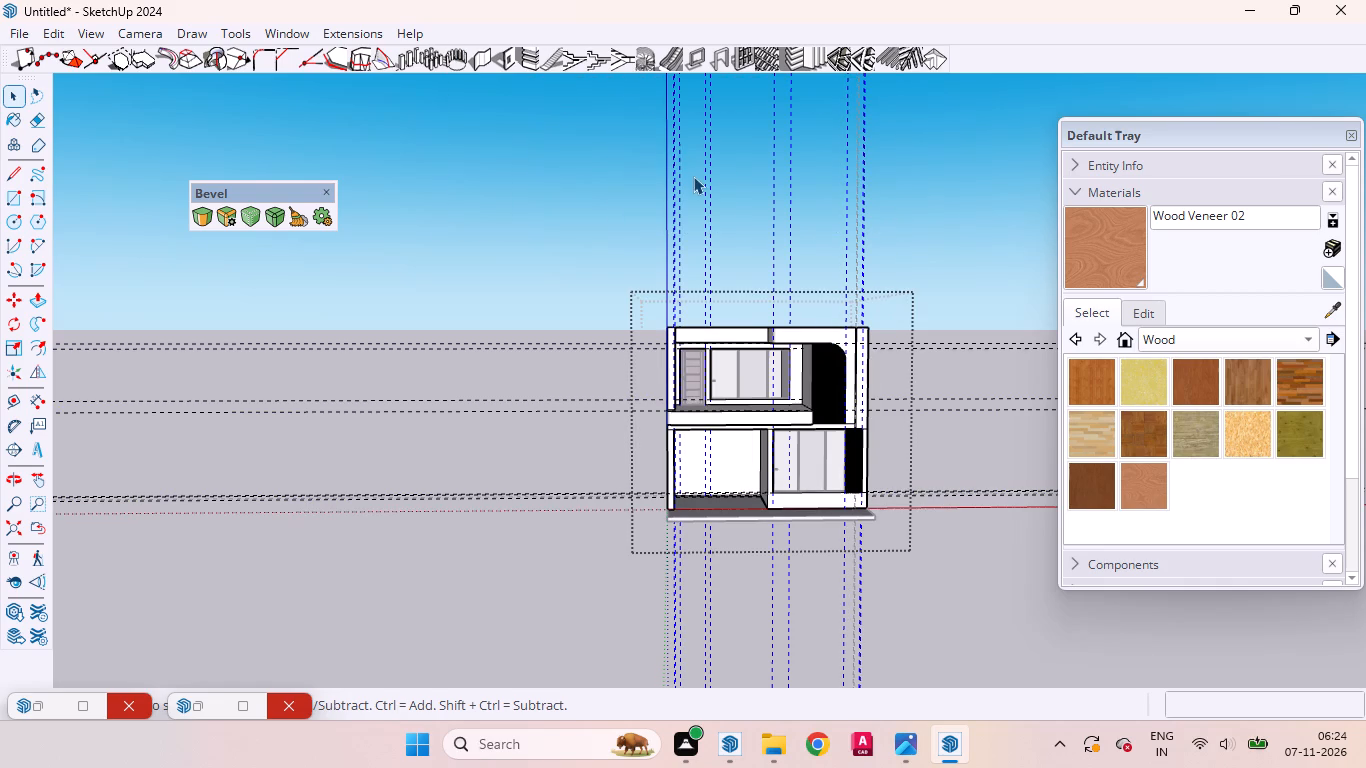
pyautogui.press('Delete')
pyautogui.moveTo(552, 568); pyautogui.dragTo(265, 156)
pyautogui.press('Delete')
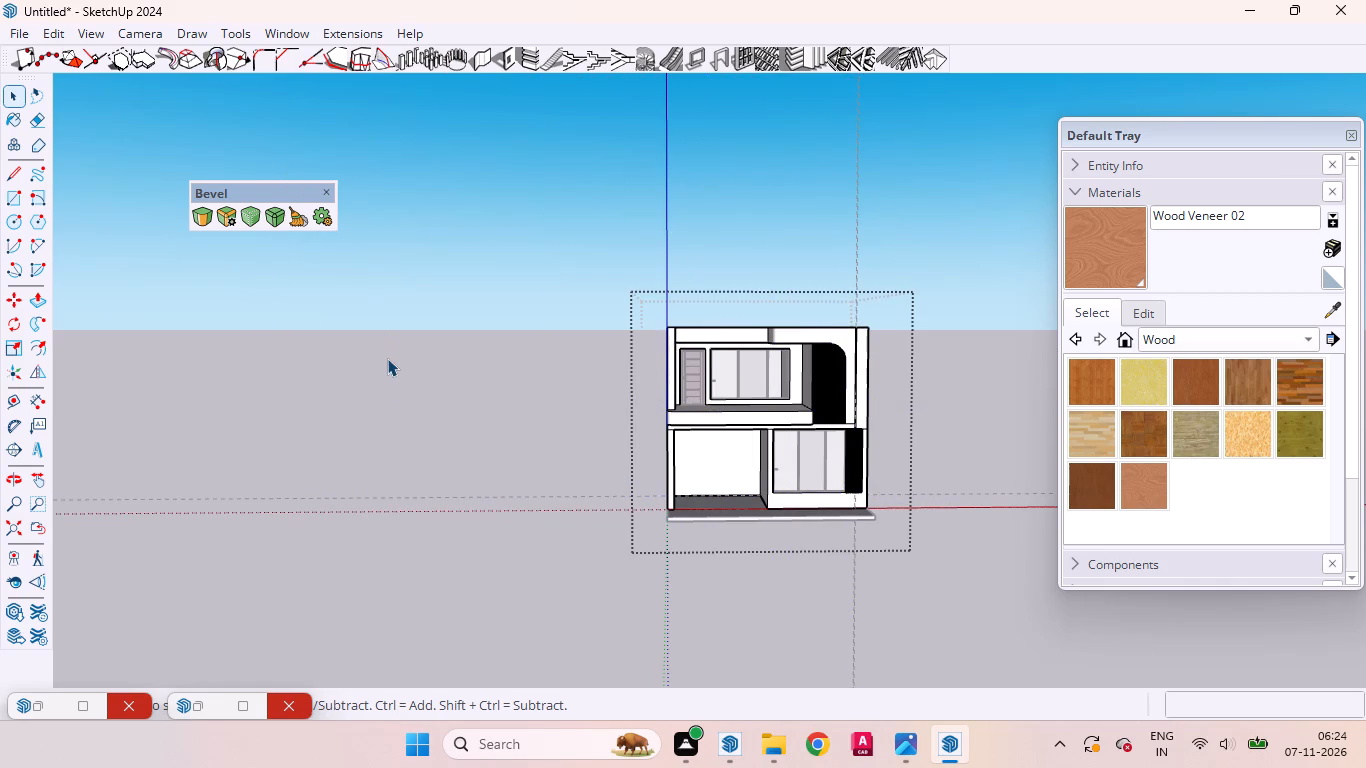
pyautogui.doubleClick(392, 377)
# Bring up the Profile Builder 4 tools and start building the Glass Railing assembly along a path.
pyautogui.scroll(4, 711, 430)
pyautogui.moveTo(793, 450); pyautogui.dragTo(547, 230, button='middle')
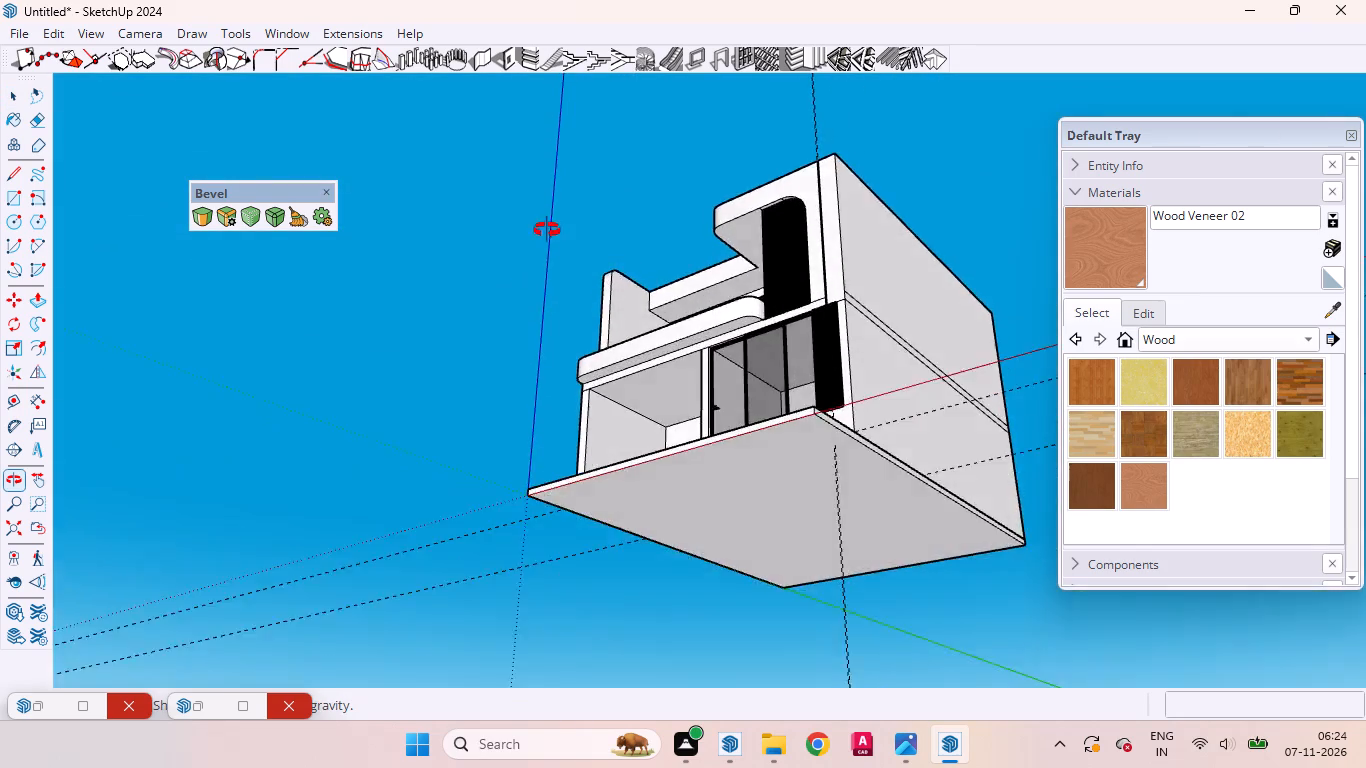
pyautogui.moveTo(547, 230); pyautogui.dragTo(712, 685, button='middle')
pyautogui.middleClick(712, 685)
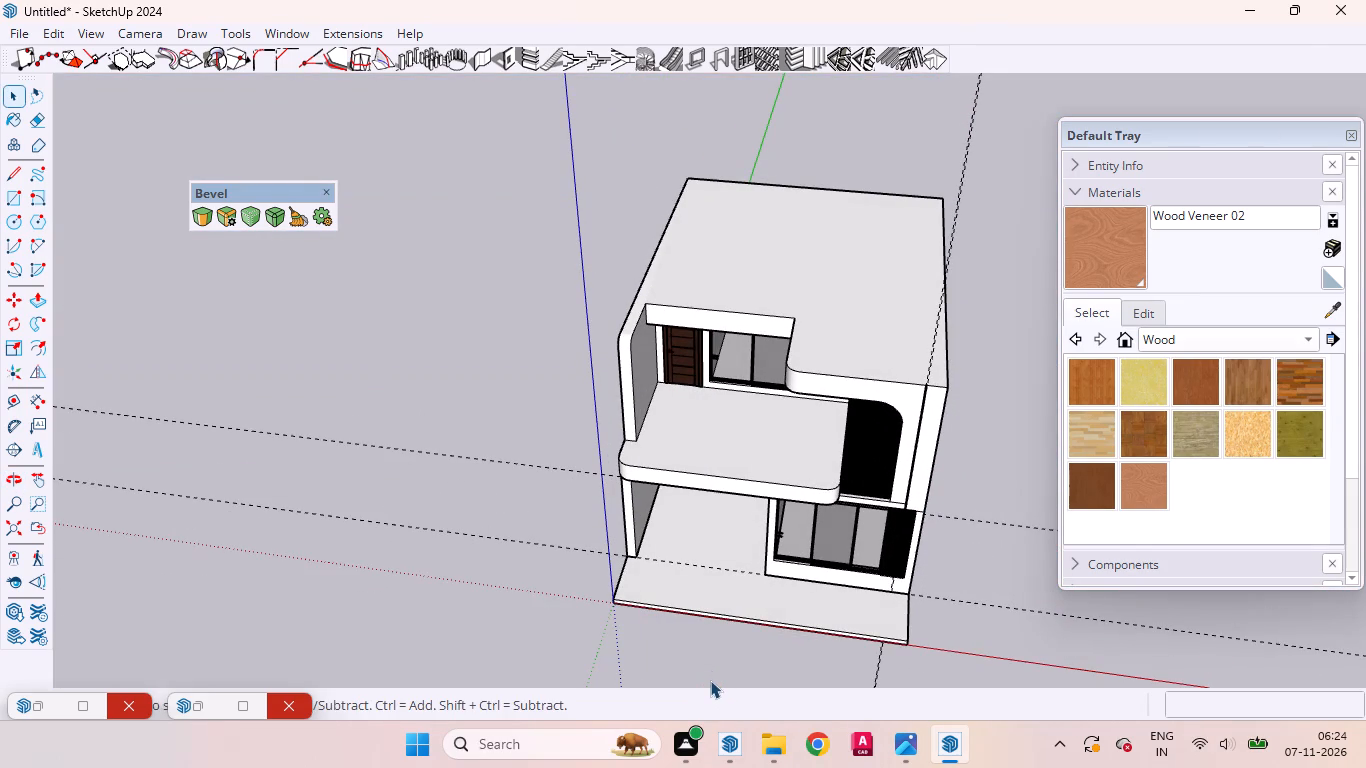
pyautogui.scroll(4, 784, 543)
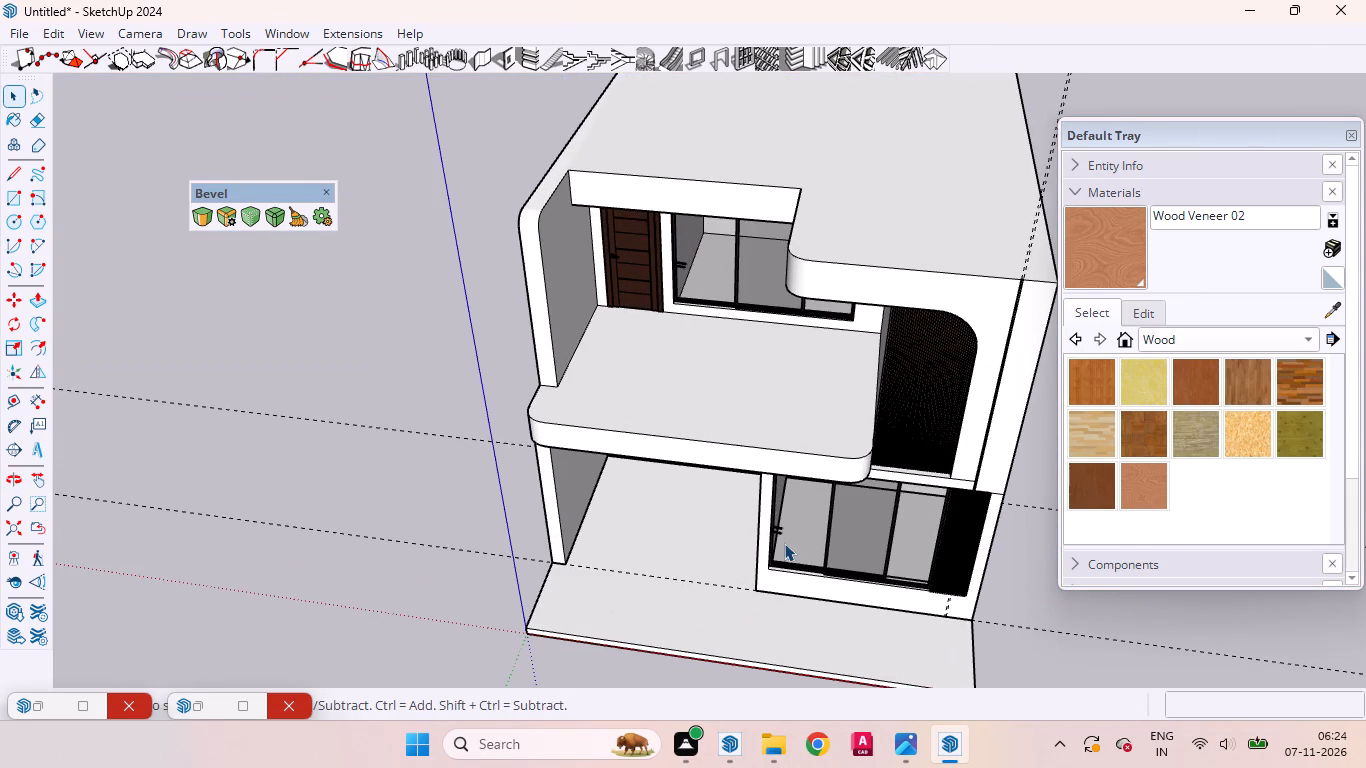
pyautogui.rightClick(516, 26)
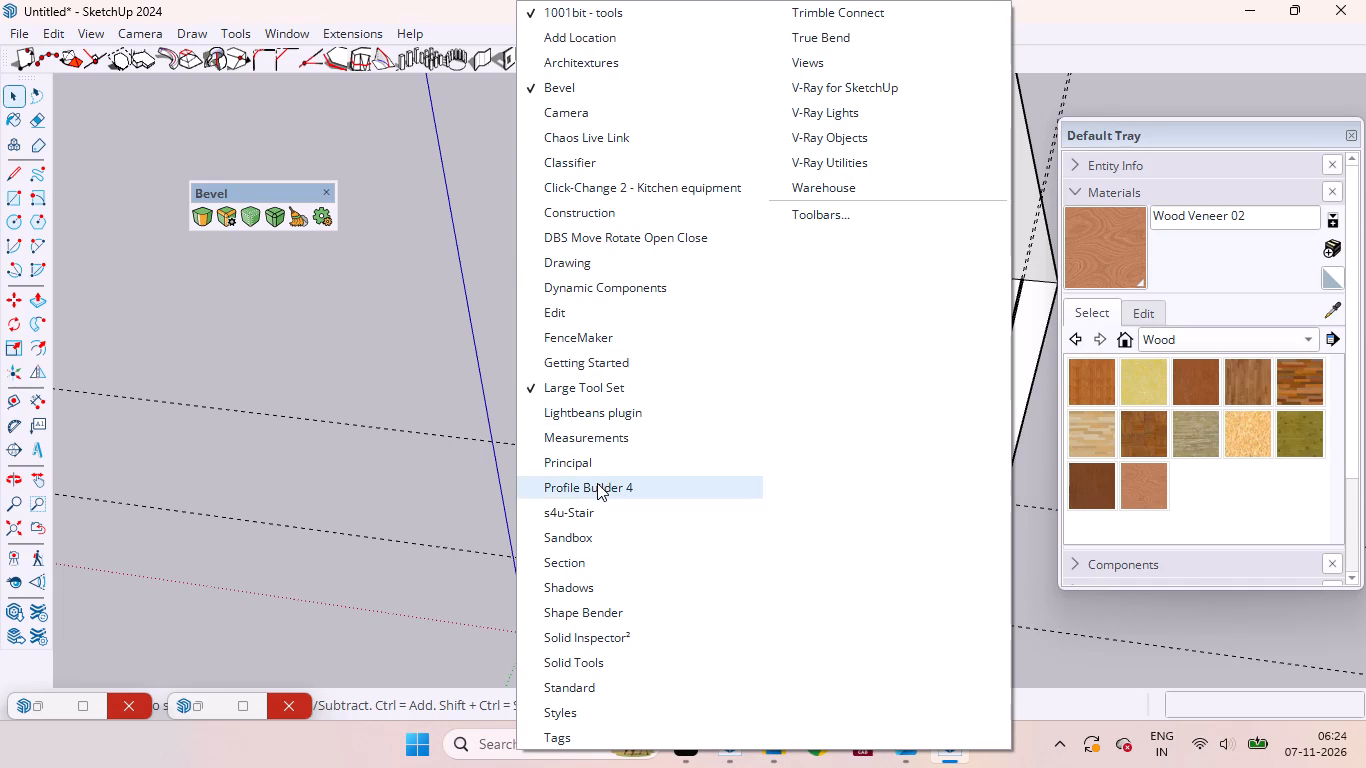
pyautogui.click(597, 483)
pyautogui.click(246, 240)
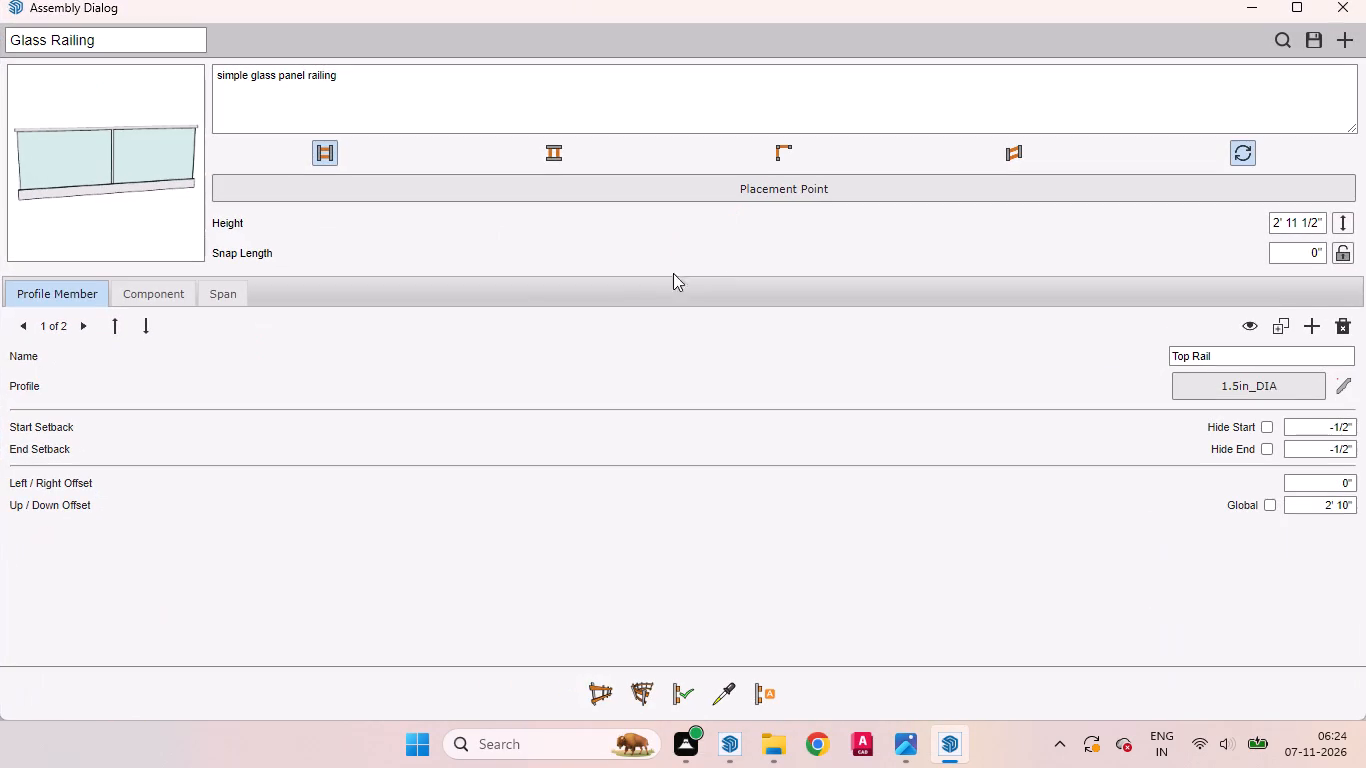
pyautogui.click(601, 691)
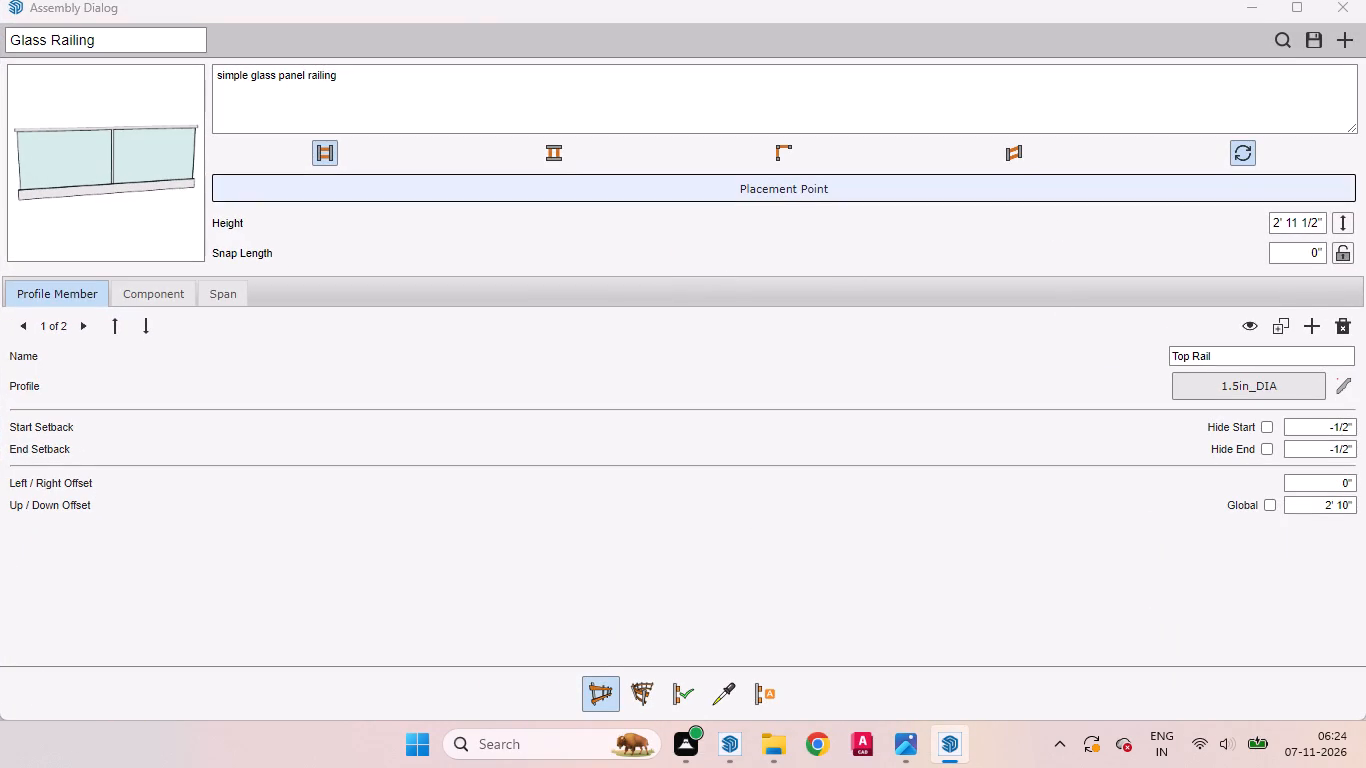
pyautogui.click(1261, 15)
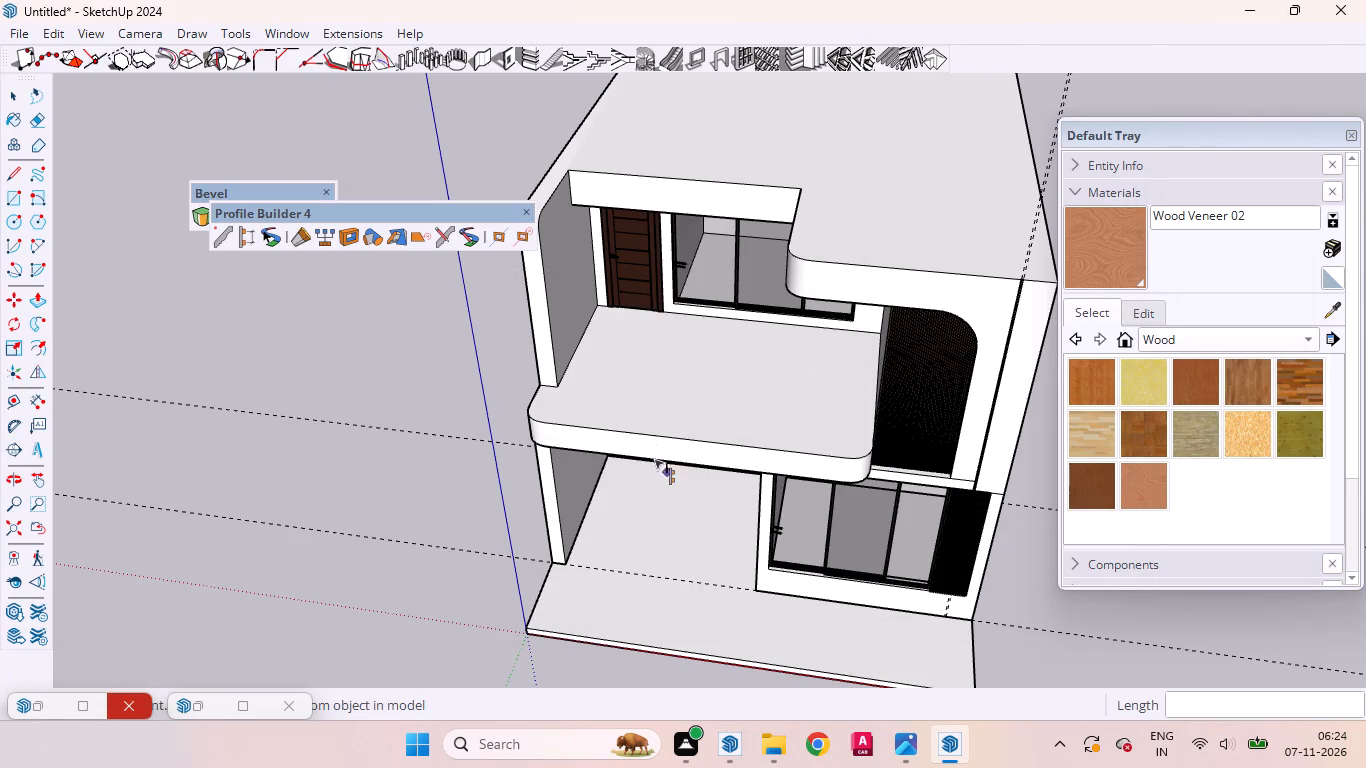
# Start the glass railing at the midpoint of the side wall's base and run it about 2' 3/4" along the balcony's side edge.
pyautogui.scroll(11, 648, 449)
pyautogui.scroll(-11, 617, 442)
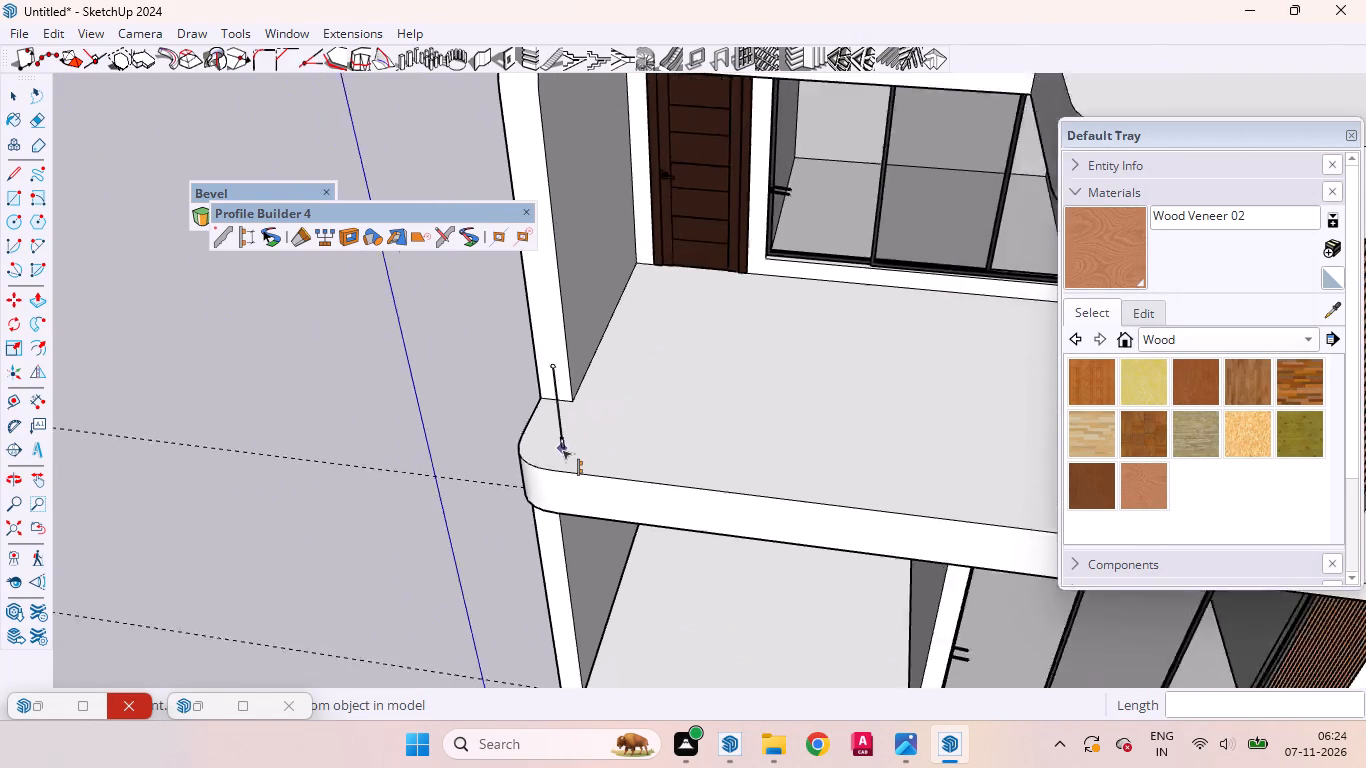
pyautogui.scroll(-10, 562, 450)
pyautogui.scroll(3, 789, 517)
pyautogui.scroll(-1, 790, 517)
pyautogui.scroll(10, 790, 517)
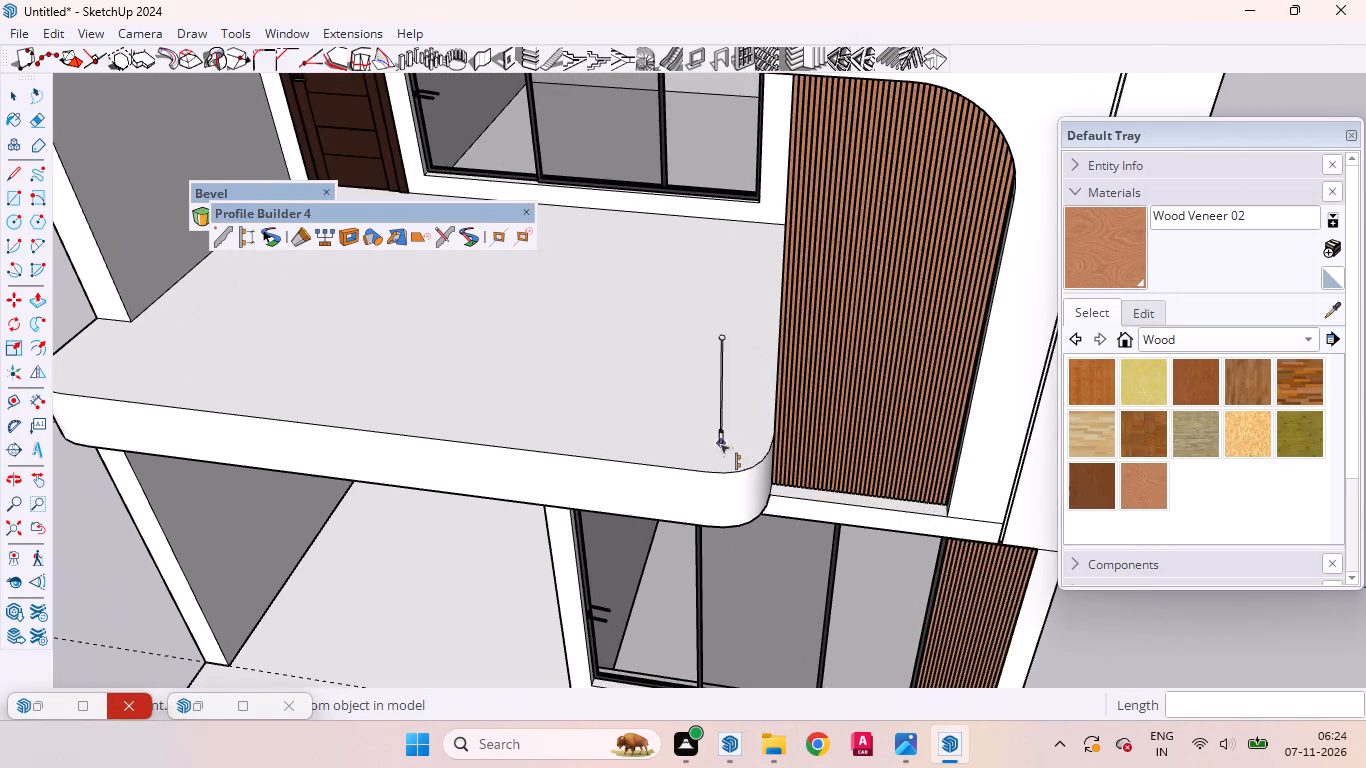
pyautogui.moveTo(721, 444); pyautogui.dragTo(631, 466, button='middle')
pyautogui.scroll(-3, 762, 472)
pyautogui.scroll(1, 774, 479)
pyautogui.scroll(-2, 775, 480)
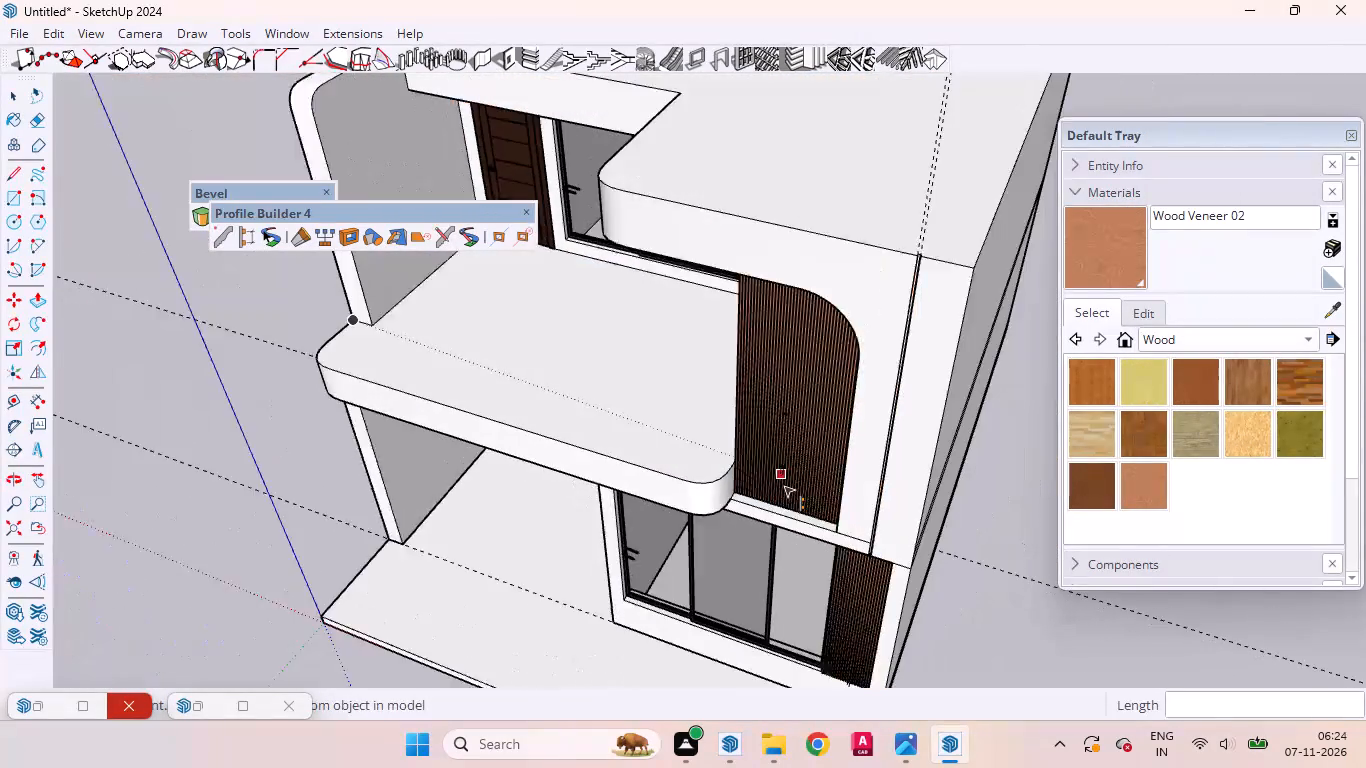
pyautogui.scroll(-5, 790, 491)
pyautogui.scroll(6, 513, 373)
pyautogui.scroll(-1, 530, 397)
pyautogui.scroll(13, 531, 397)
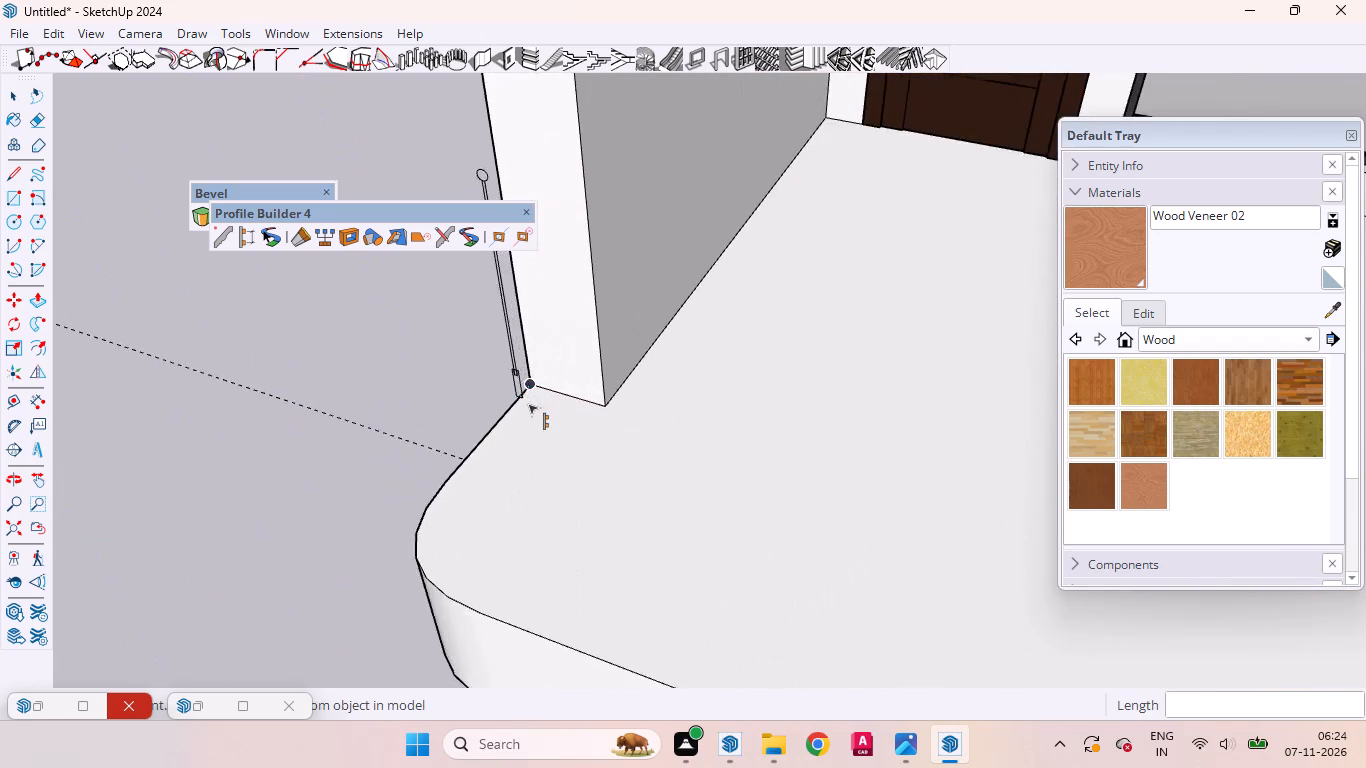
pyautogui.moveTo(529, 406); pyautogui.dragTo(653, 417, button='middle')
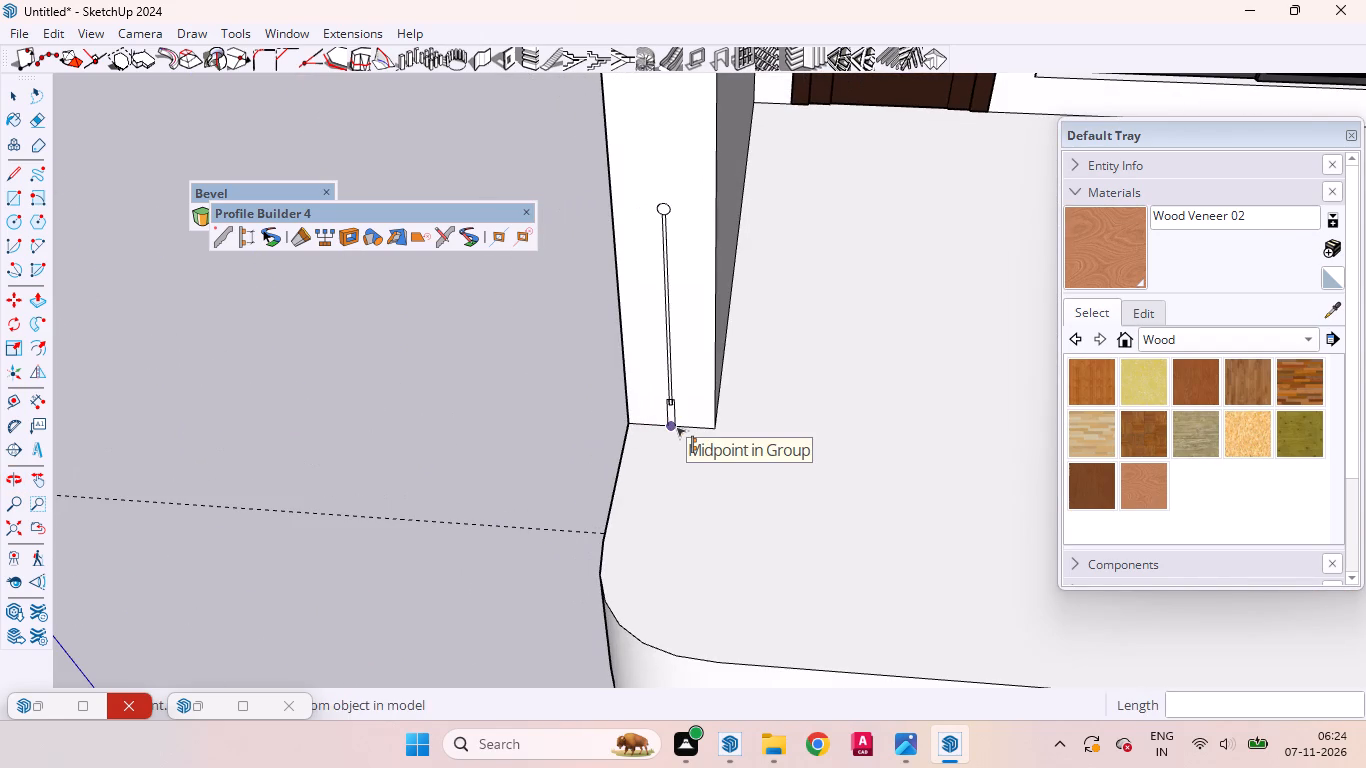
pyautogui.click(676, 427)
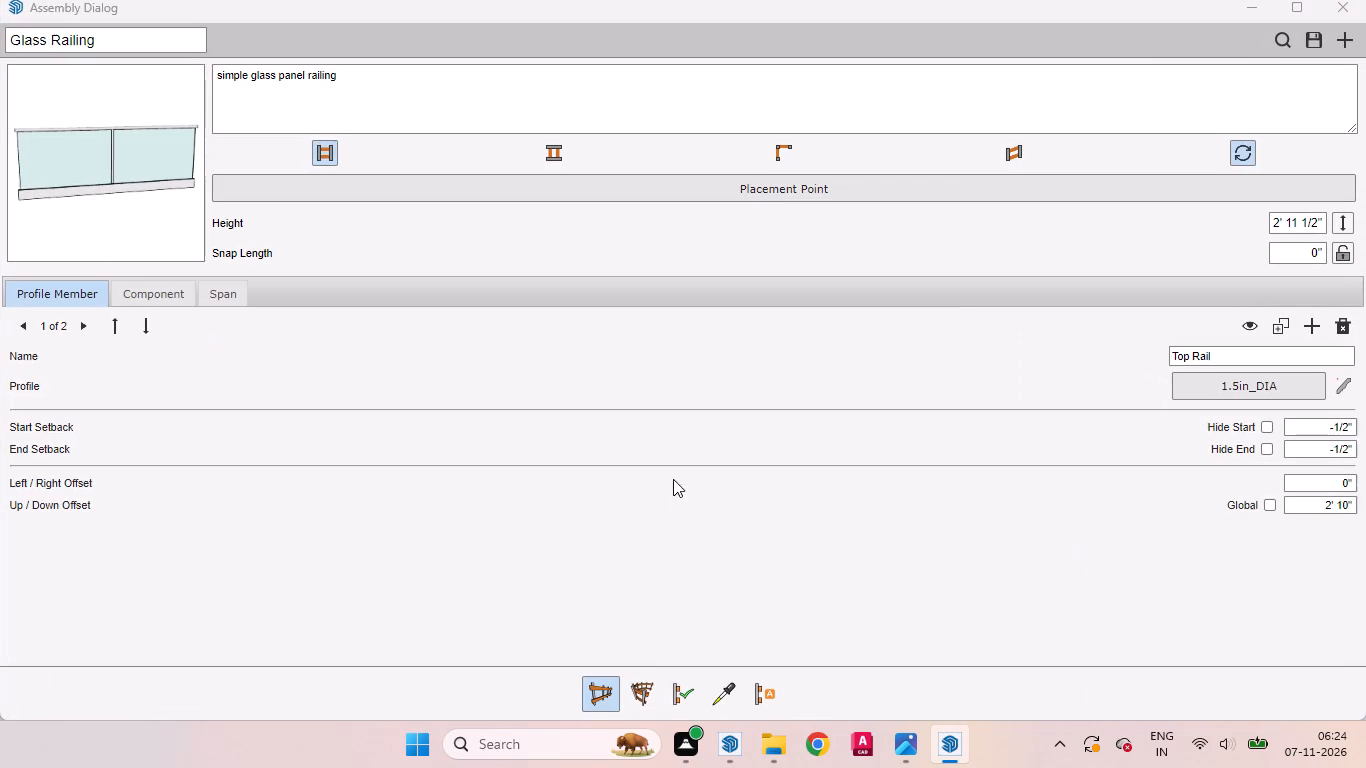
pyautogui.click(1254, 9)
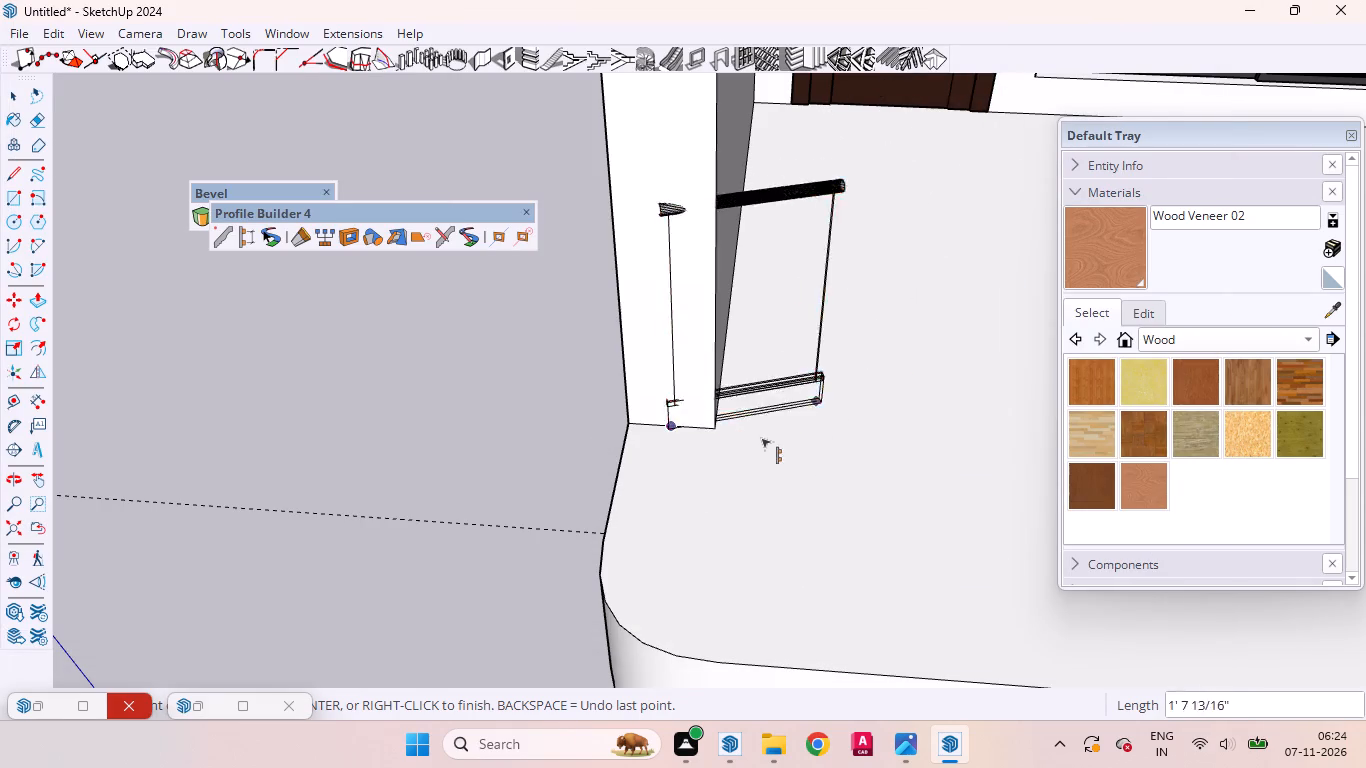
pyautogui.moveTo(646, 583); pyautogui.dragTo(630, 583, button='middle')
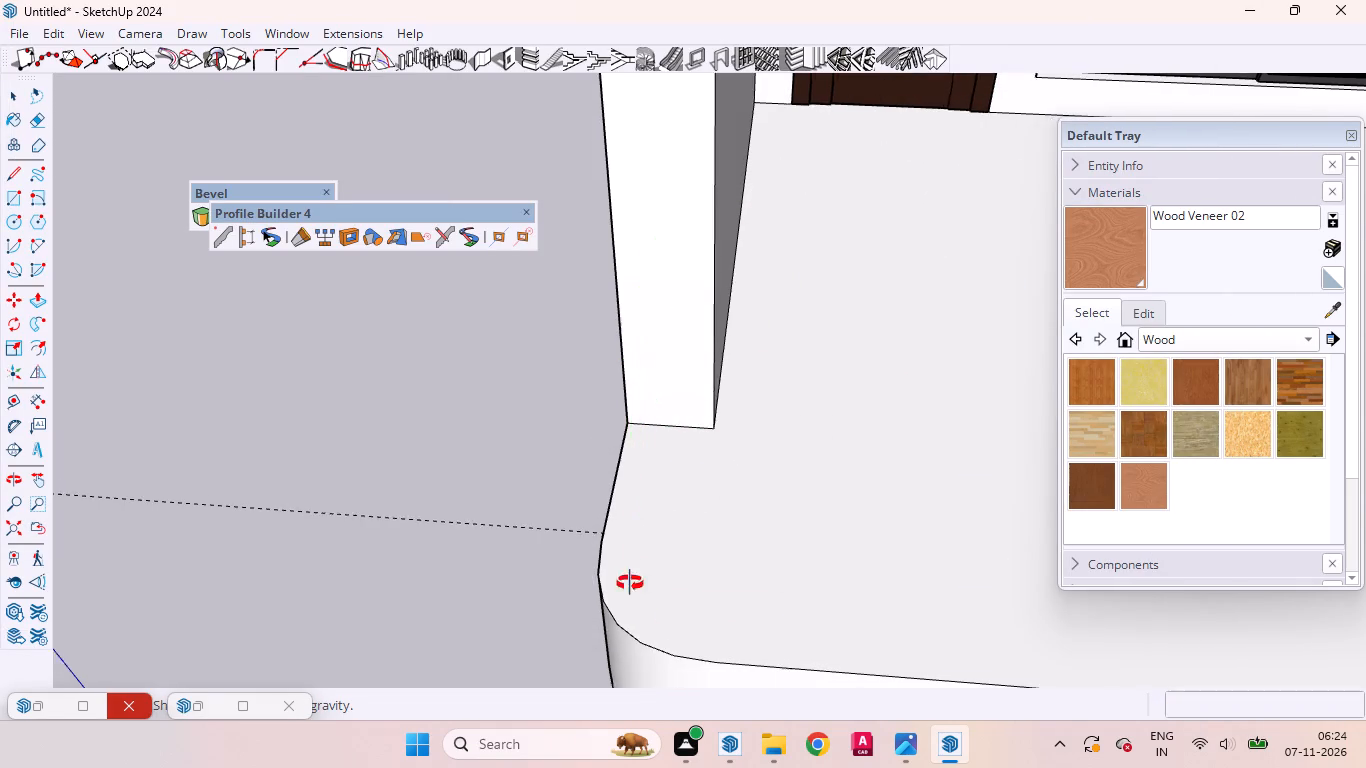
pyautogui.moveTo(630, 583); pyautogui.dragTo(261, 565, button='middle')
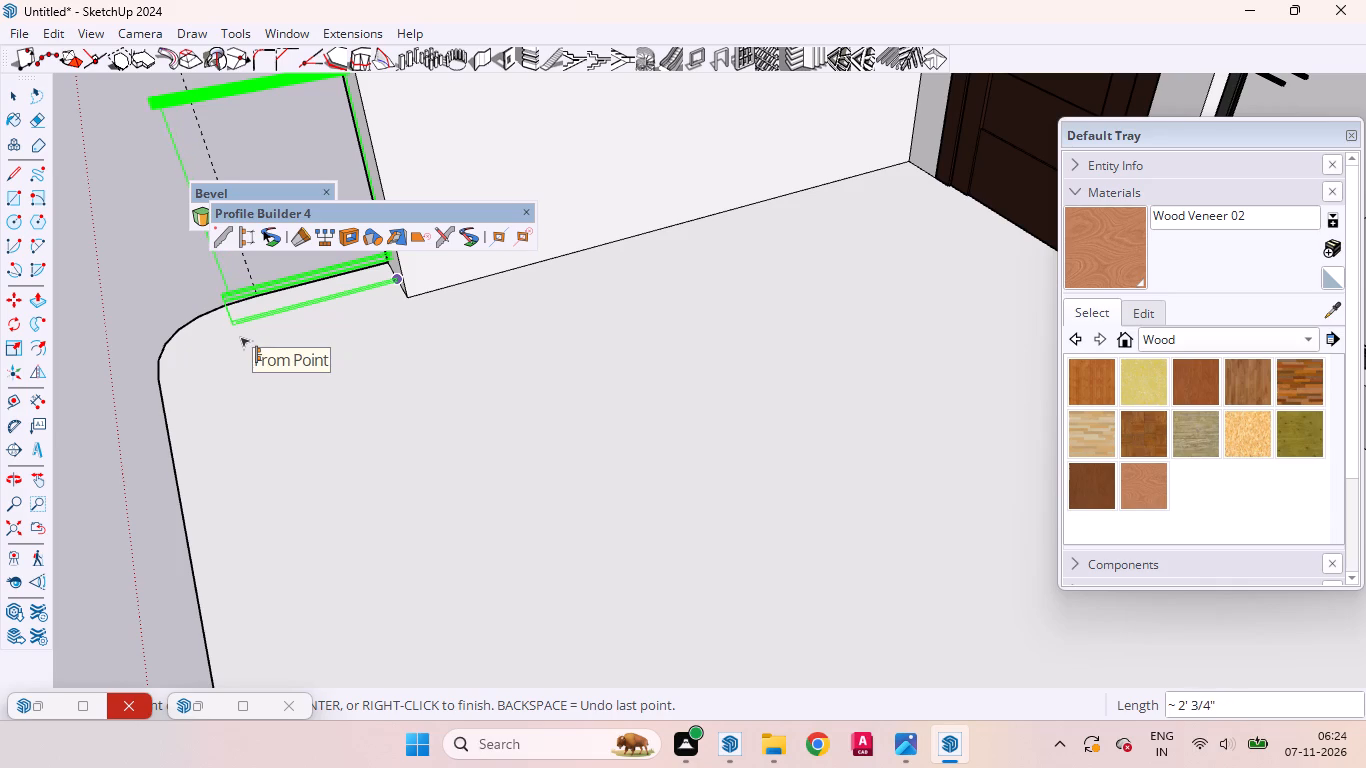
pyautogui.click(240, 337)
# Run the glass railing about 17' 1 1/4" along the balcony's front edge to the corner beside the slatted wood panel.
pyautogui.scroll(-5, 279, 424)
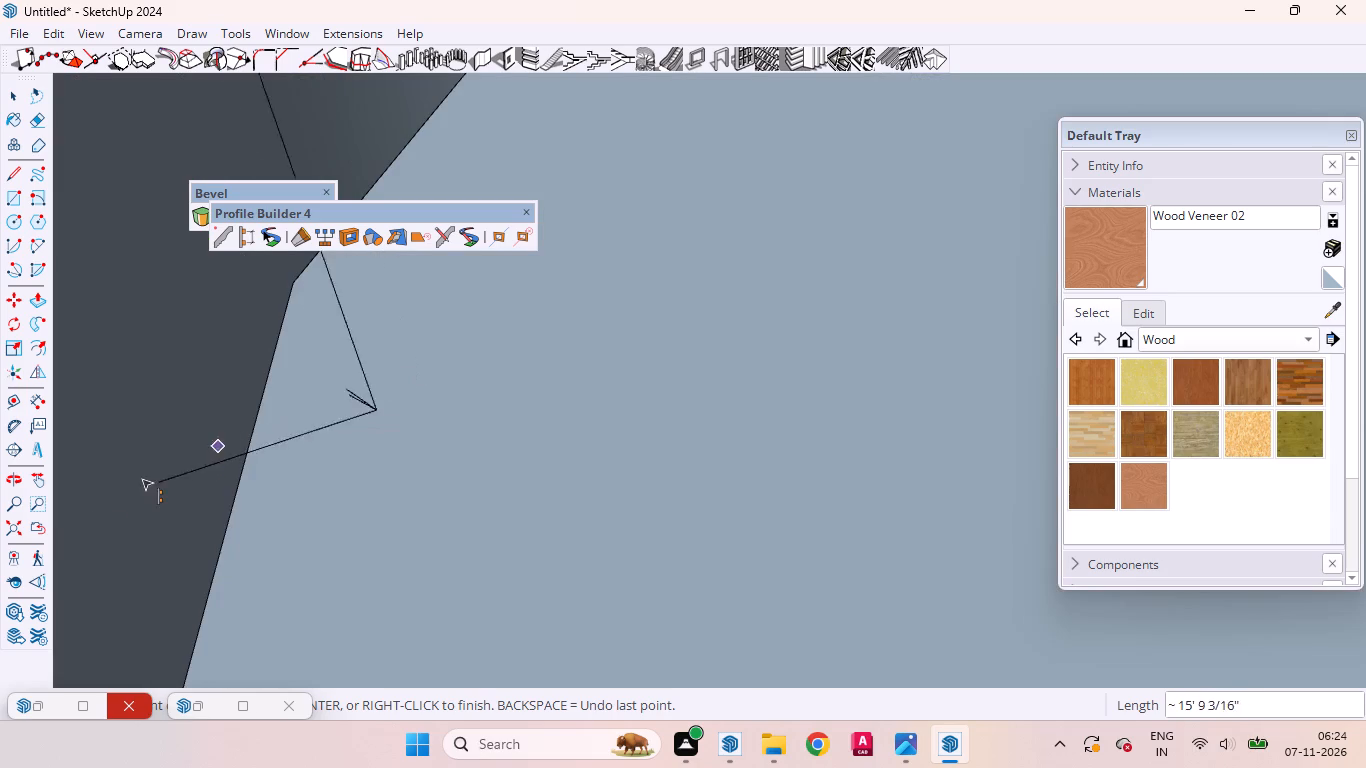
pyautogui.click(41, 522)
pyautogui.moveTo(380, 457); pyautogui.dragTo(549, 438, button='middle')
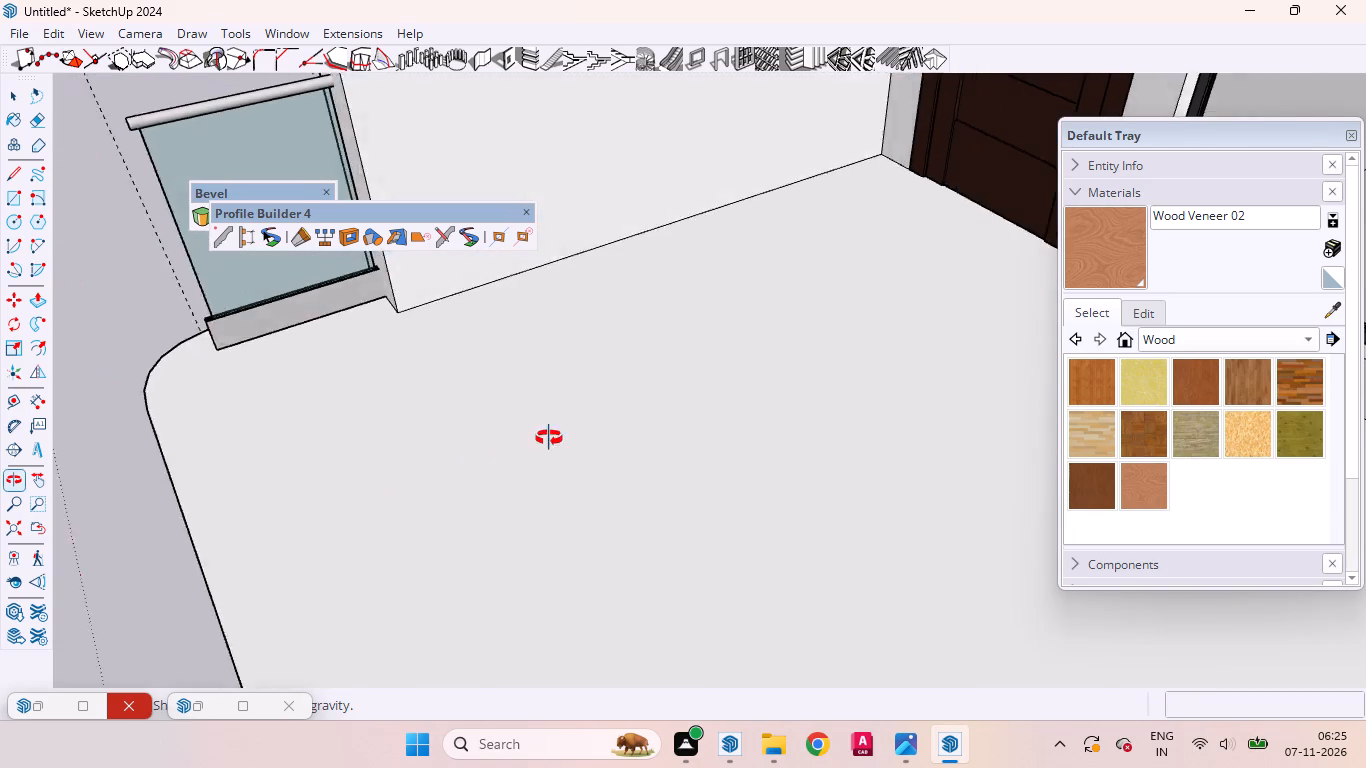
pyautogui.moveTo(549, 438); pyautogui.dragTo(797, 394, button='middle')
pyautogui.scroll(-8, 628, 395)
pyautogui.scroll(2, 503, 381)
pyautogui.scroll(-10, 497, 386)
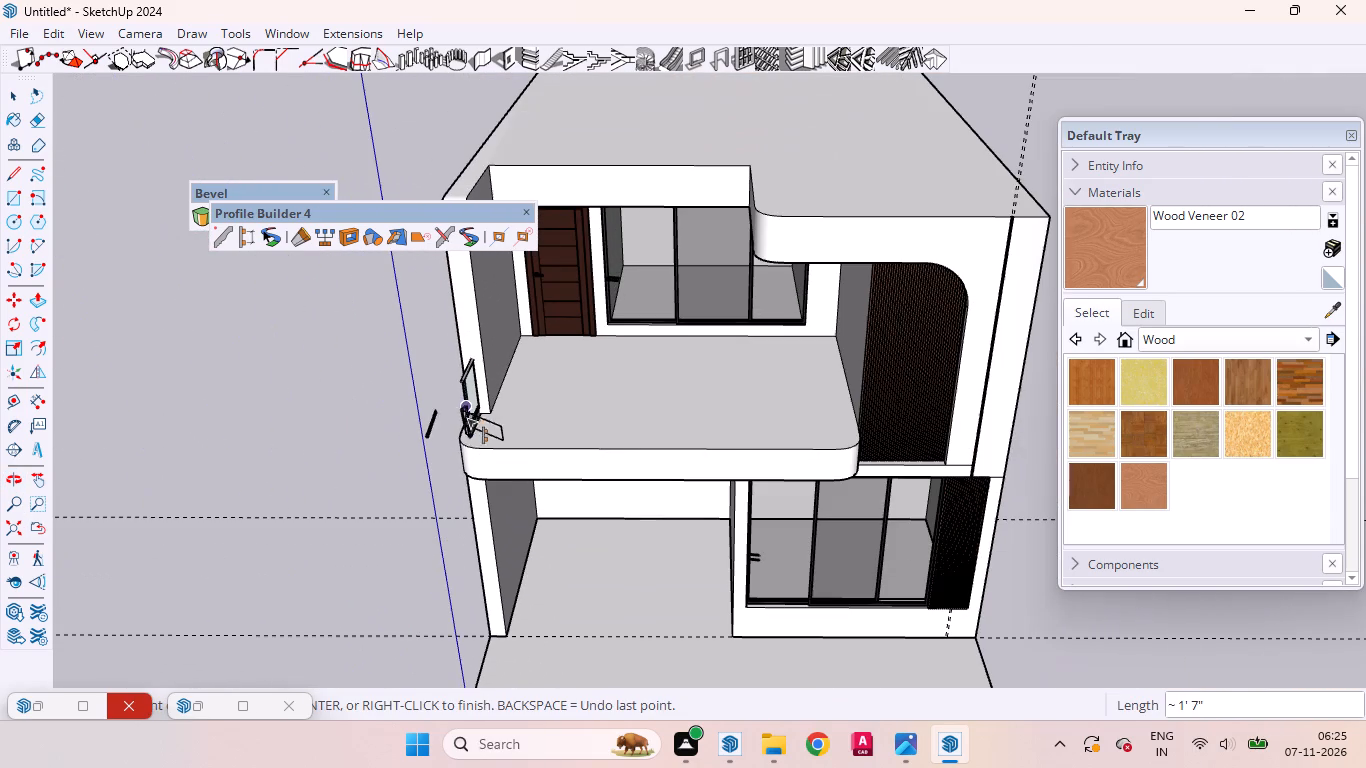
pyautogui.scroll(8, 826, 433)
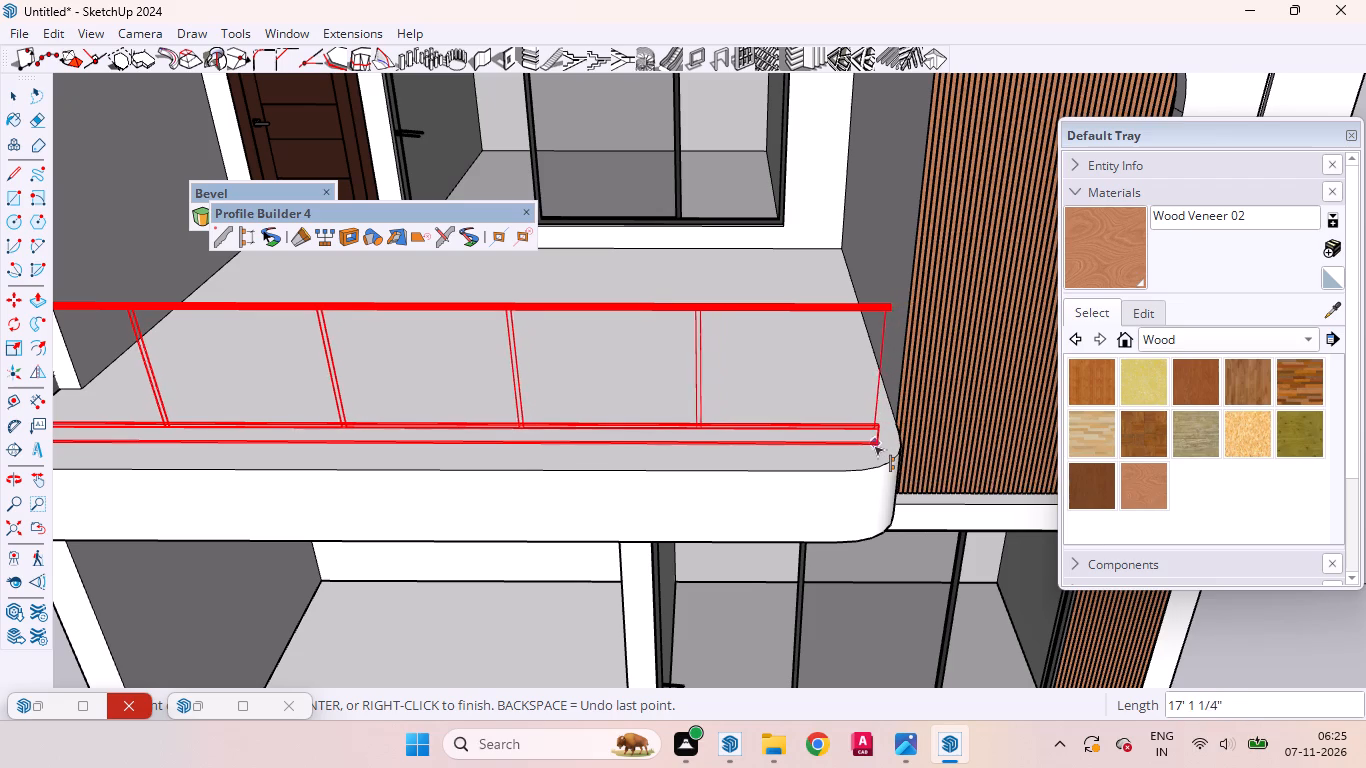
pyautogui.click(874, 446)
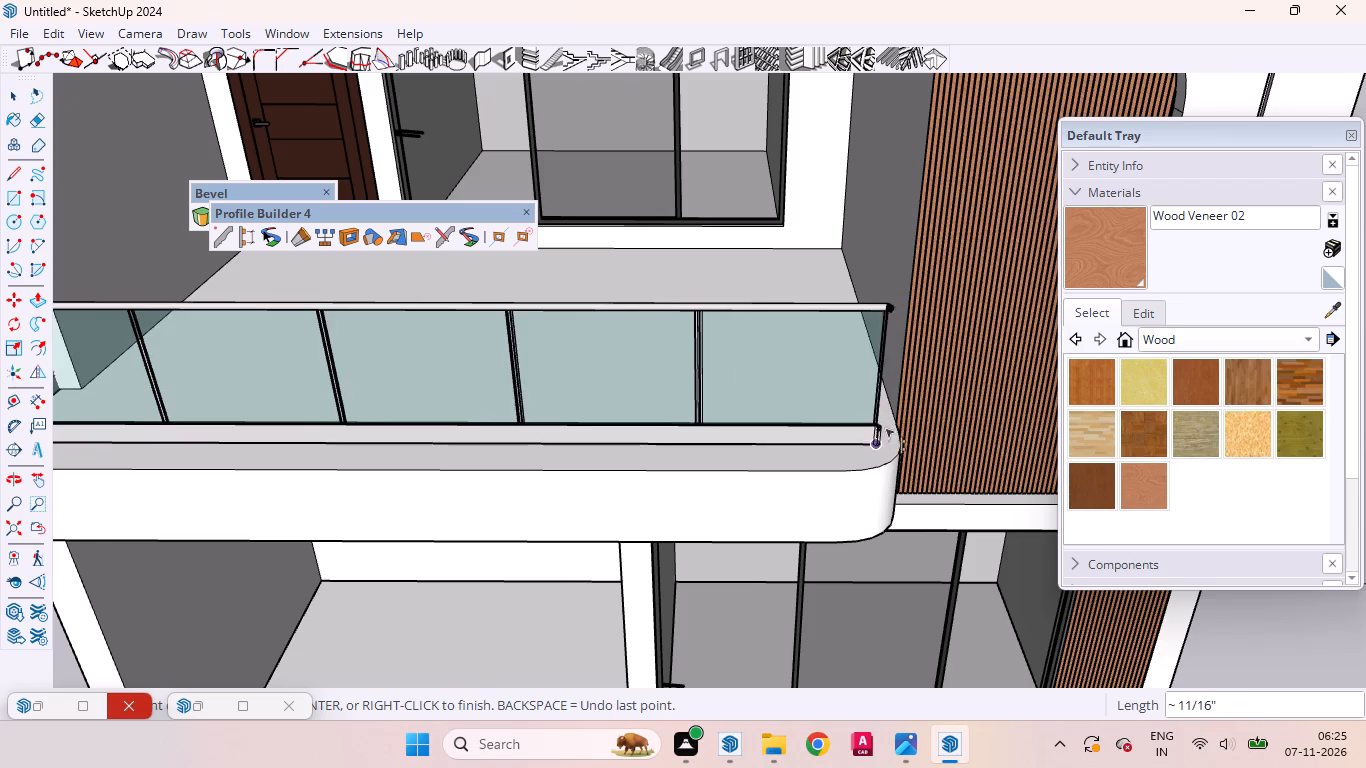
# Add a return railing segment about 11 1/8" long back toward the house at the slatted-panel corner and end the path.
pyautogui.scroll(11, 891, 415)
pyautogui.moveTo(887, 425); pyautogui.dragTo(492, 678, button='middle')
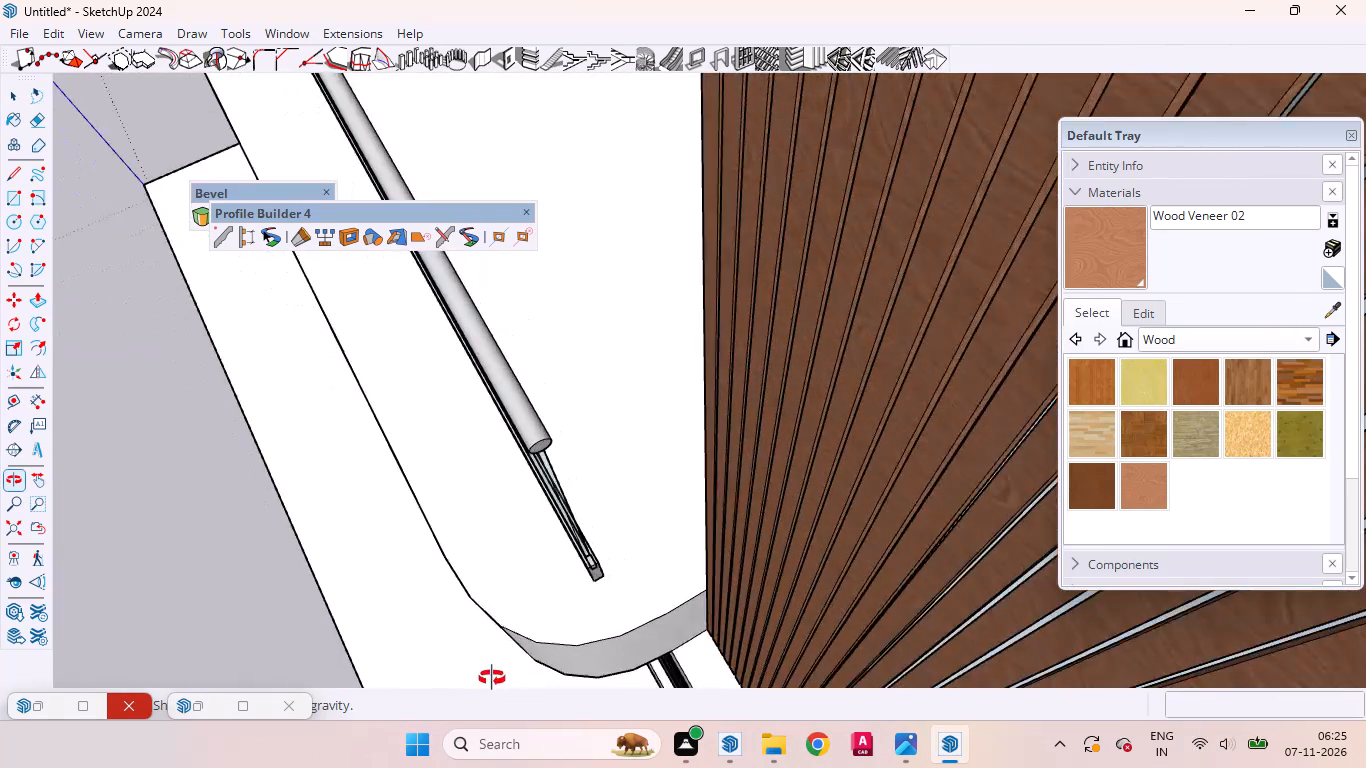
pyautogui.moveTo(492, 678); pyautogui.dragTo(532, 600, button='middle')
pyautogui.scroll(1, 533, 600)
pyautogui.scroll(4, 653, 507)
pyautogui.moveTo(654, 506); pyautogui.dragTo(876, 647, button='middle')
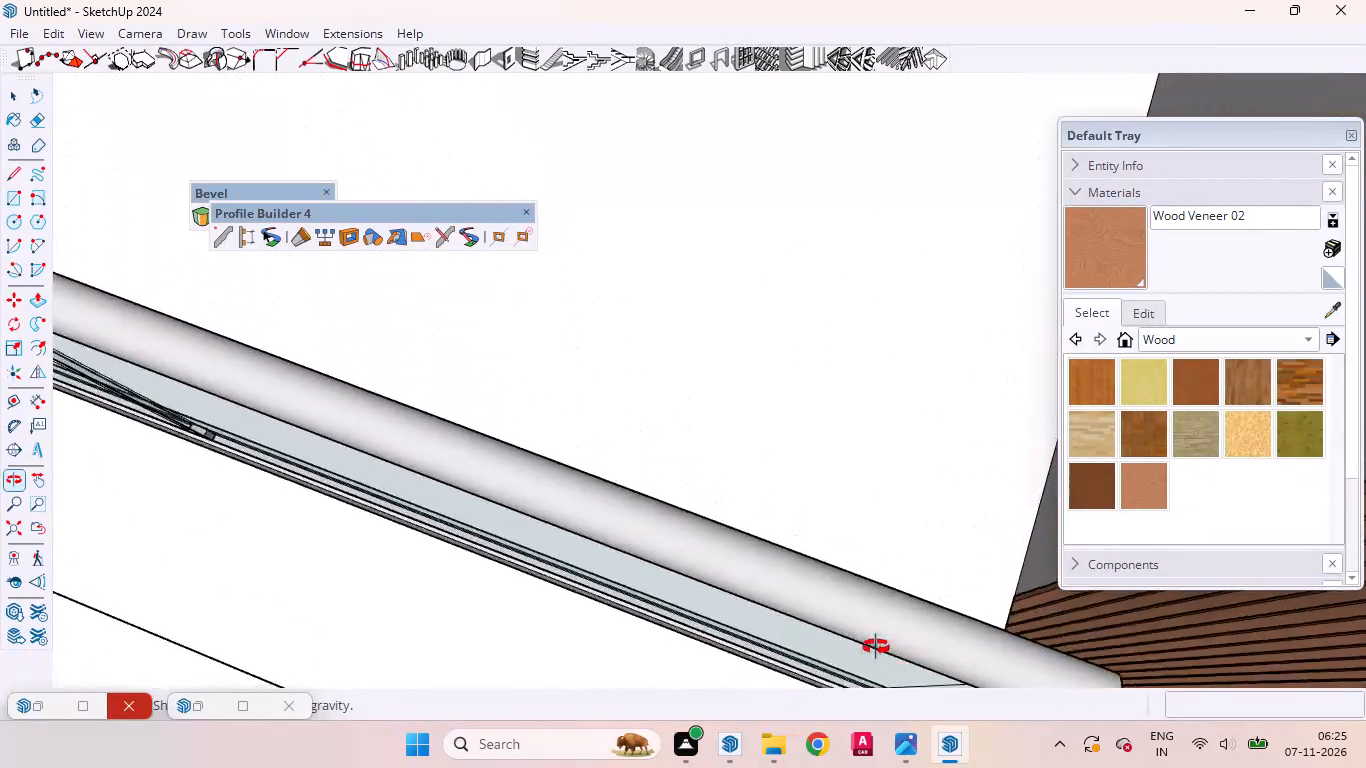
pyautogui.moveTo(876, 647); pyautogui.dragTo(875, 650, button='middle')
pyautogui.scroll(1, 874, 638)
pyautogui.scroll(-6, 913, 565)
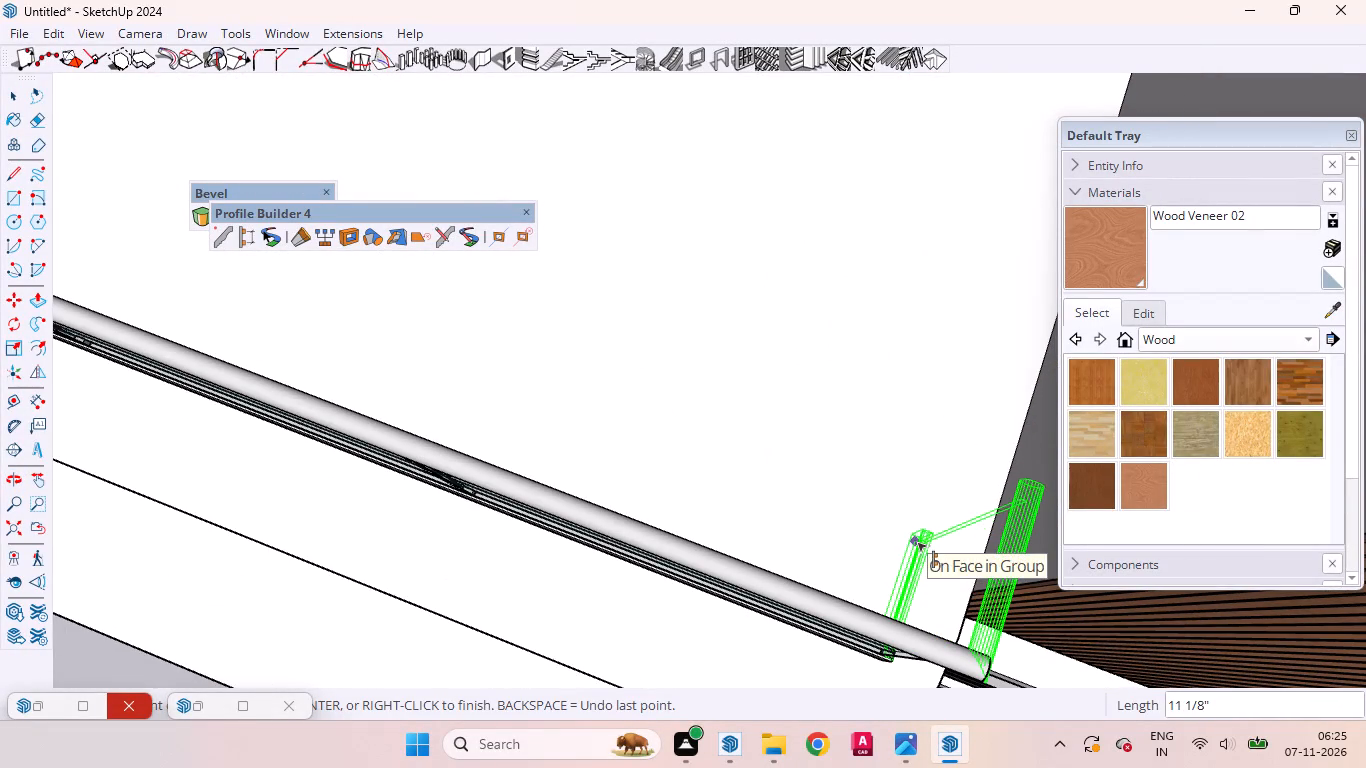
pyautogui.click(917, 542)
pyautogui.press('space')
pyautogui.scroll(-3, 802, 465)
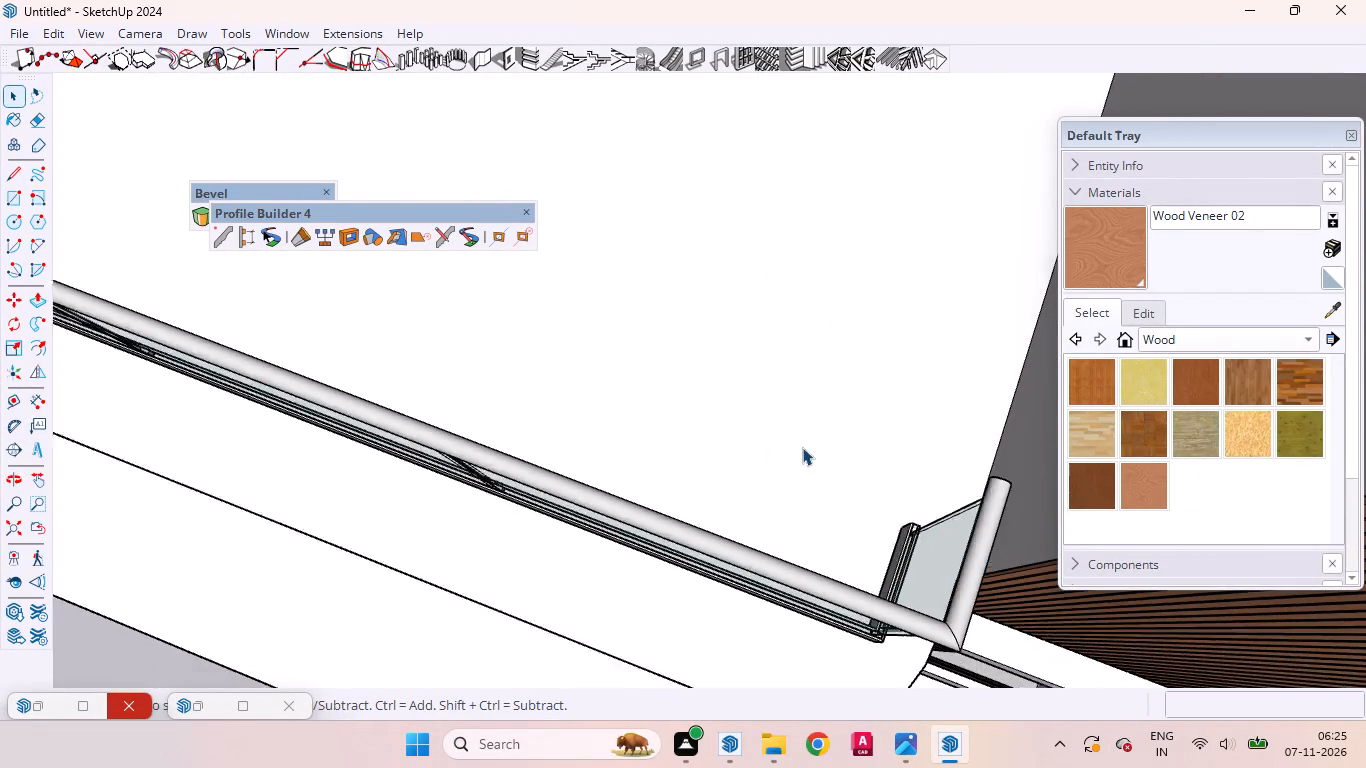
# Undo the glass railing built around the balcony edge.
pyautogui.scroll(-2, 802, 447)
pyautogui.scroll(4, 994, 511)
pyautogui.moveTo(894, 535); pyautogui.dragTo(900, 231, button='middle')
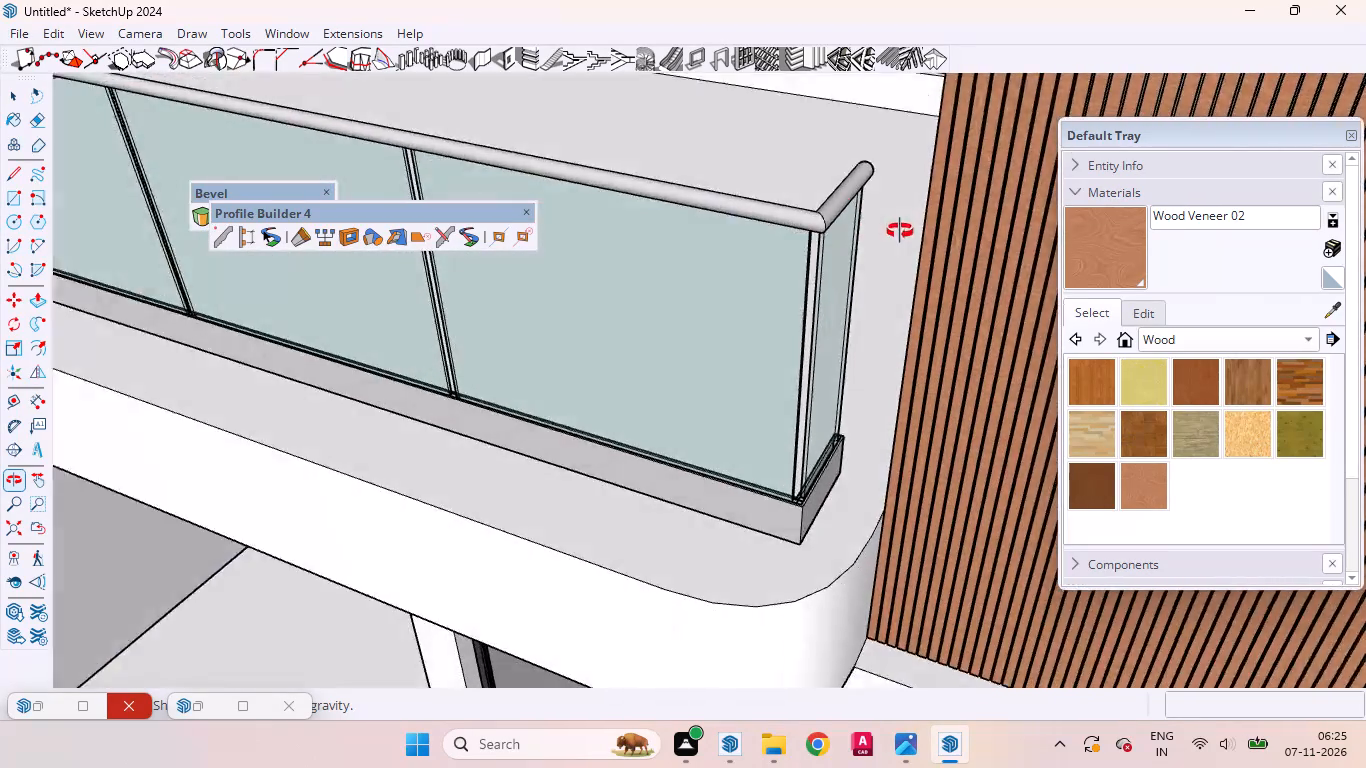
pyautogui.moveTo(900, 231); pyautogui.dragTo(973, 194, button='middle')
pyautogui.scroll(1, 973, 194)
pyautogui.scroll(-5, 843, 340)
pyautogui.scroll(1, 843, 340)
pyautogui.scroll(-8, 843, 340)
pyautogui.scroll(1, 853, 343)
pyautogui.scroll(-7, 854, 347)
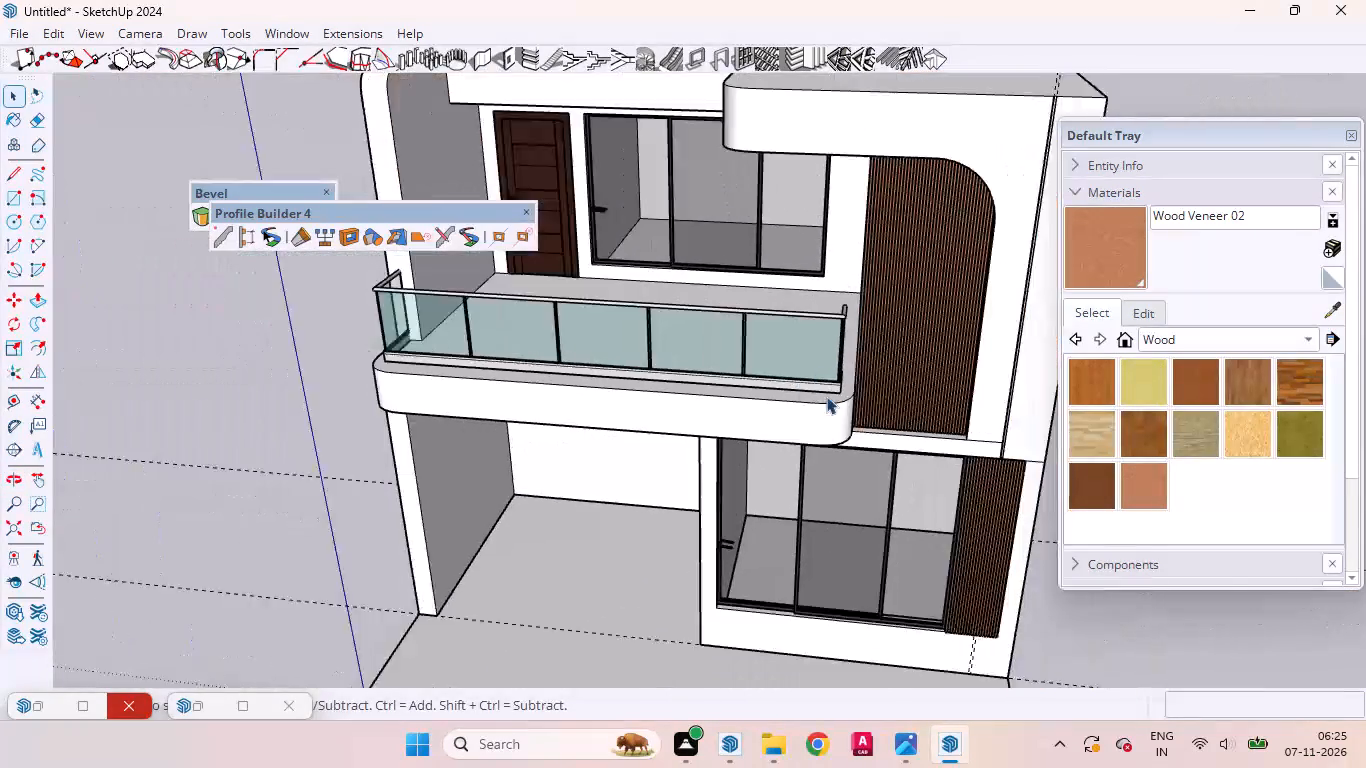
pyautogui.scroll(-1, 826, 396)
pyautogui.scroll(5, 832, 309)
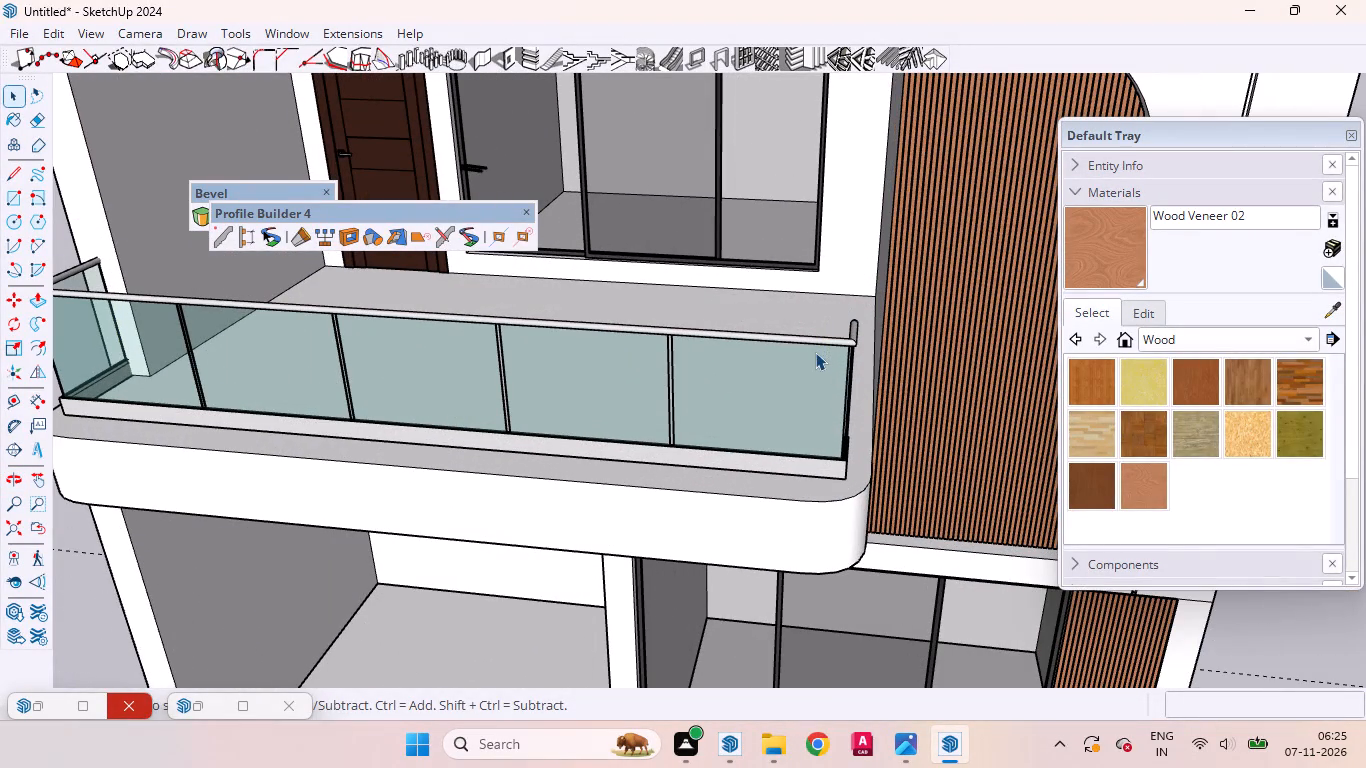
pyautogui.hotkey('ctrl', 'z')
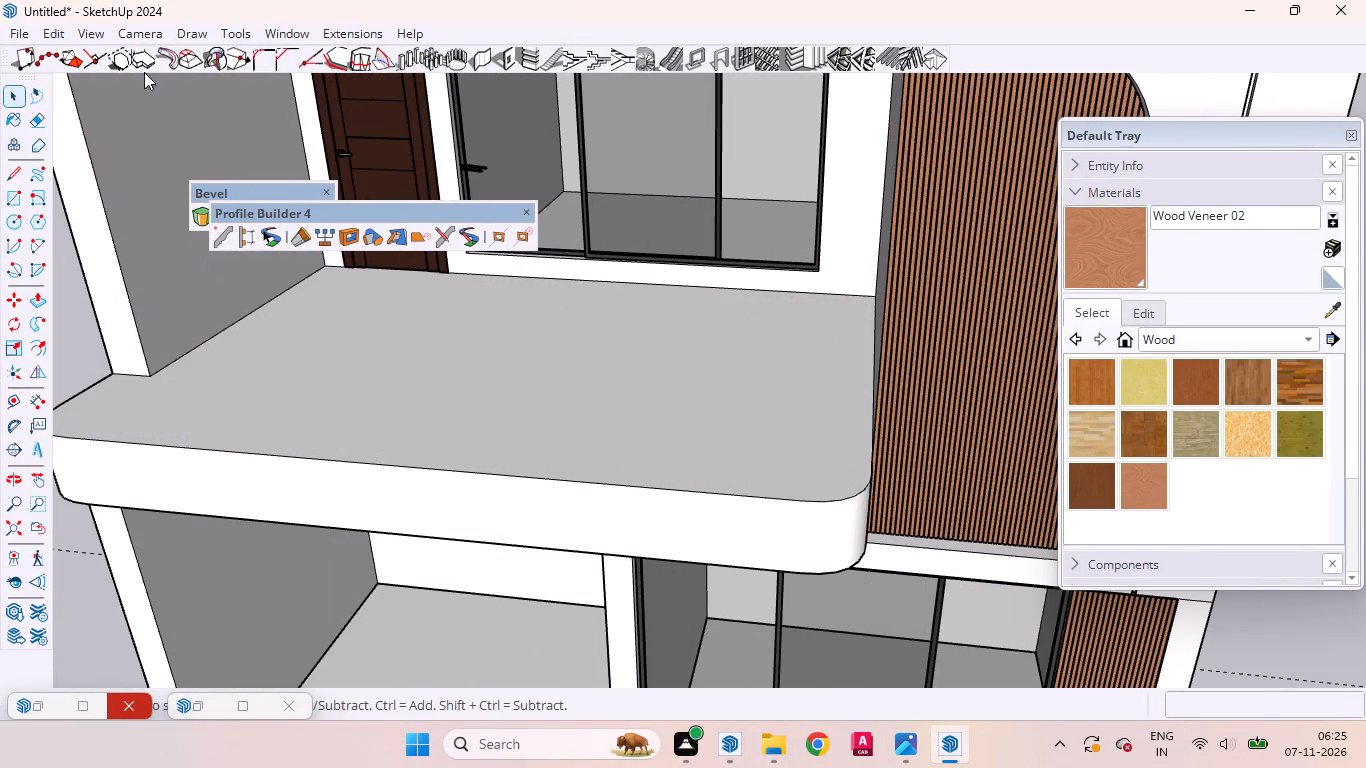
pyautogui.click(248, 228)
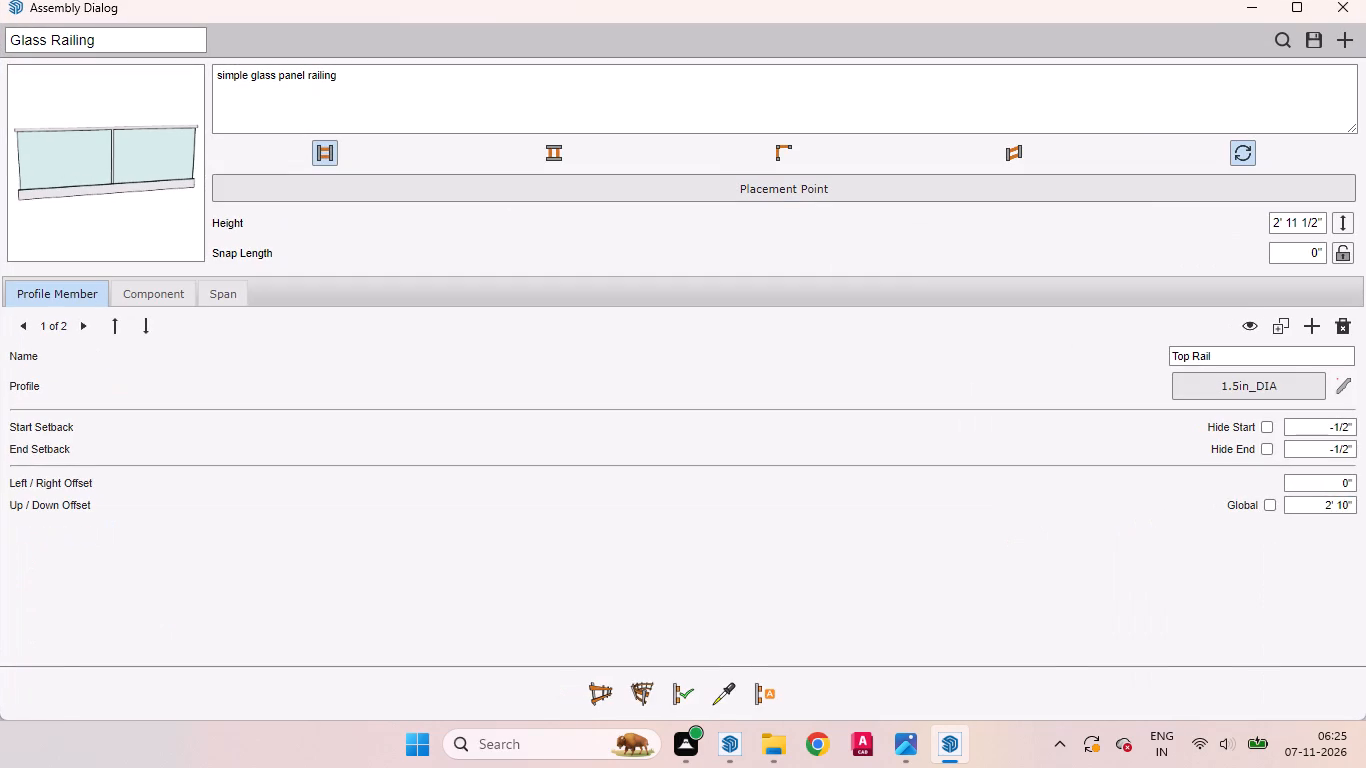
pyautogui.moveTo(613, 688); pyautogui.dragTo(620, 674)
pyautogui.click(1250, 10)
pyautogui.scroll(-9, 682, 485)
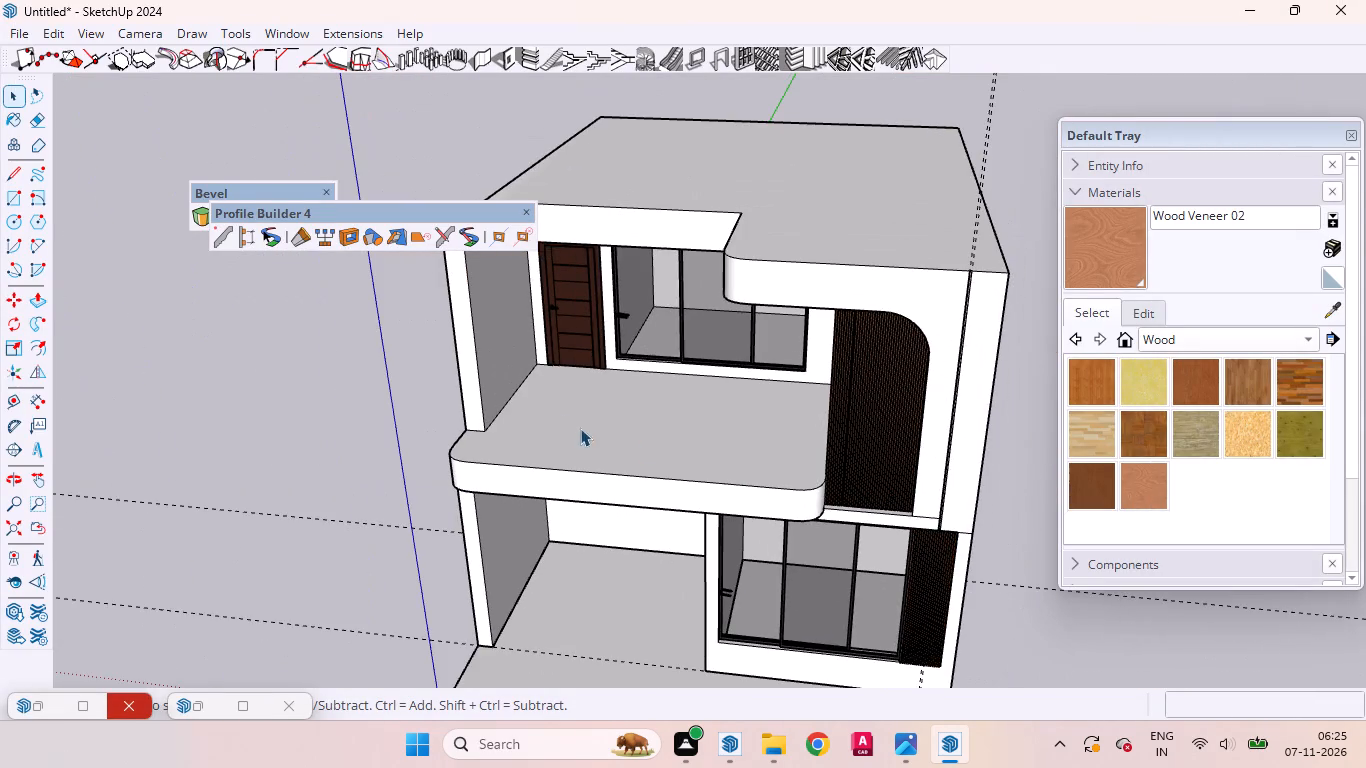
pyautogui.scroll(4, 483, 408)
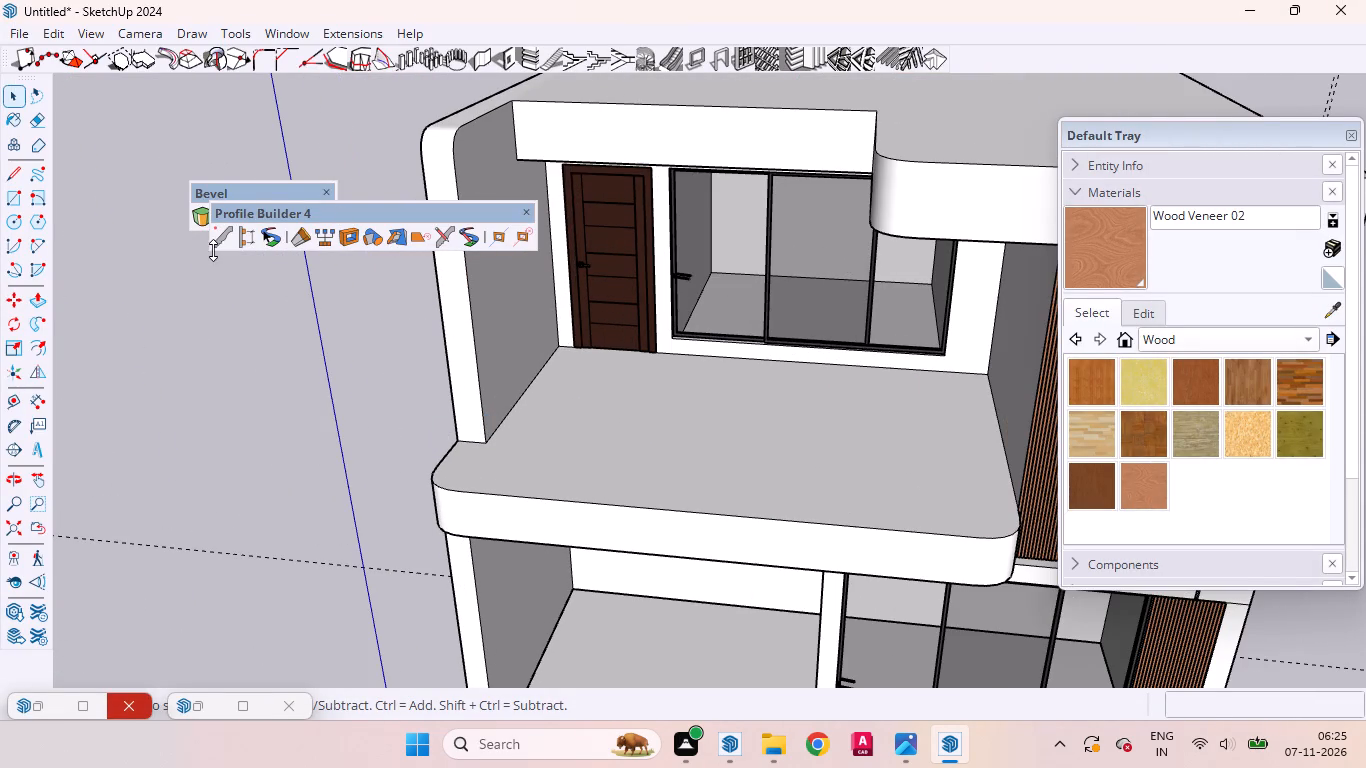
# Start the Glass Railing assembly at the midpoint of the side wall's base and run it about 2' 2 13/16" along the balcony's side edge.
pyautogui.click(241, 245)
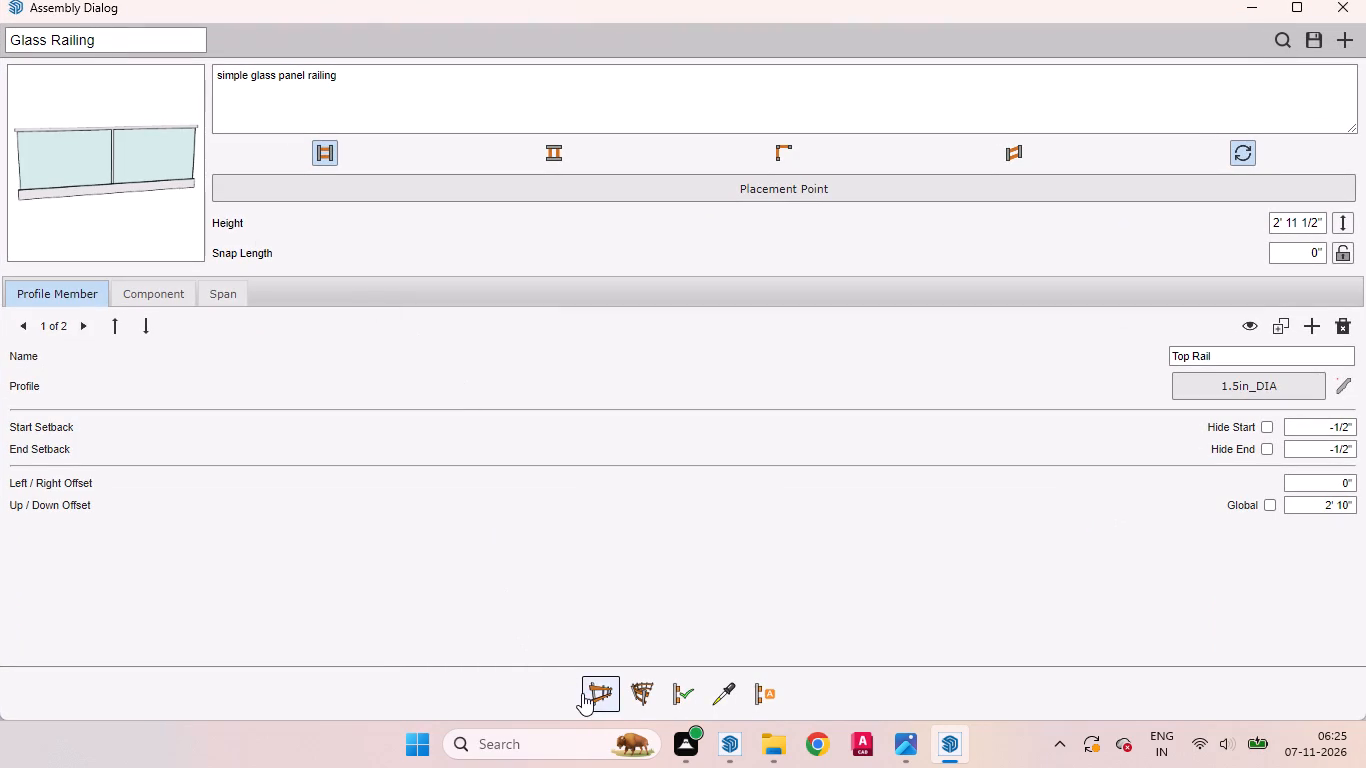
pyautogui.click(582, 693)
pyautogui.click(1259, 5)
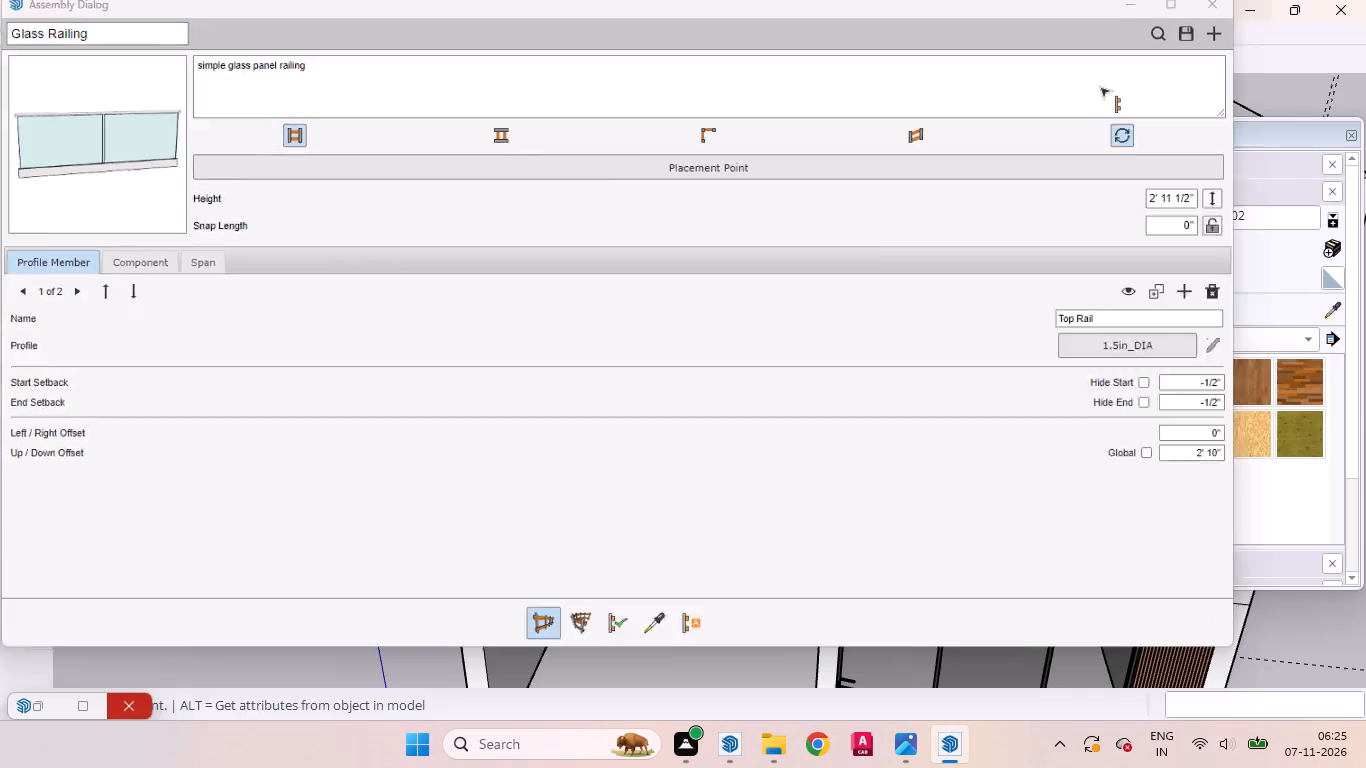
pyautogui.scroll(13, 442, 393)
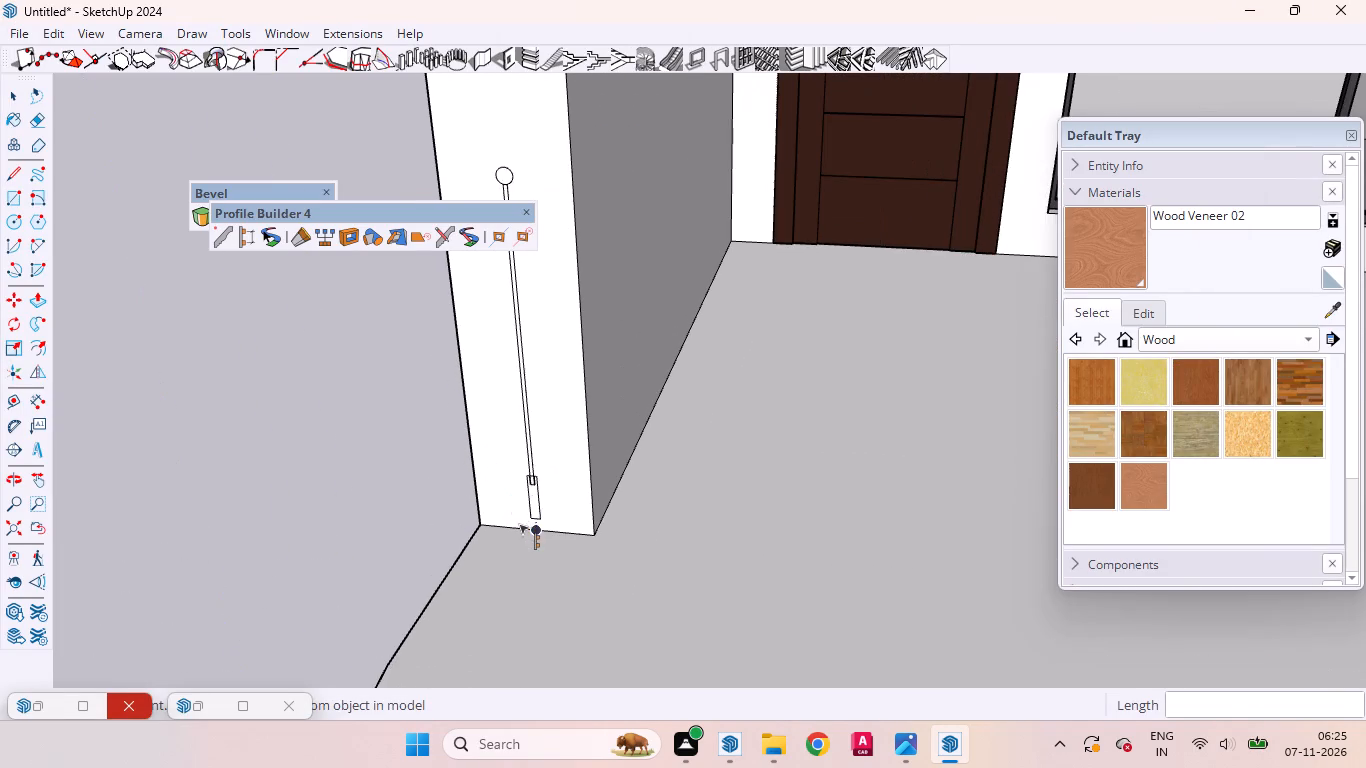
pyautogui.click(530, 526)
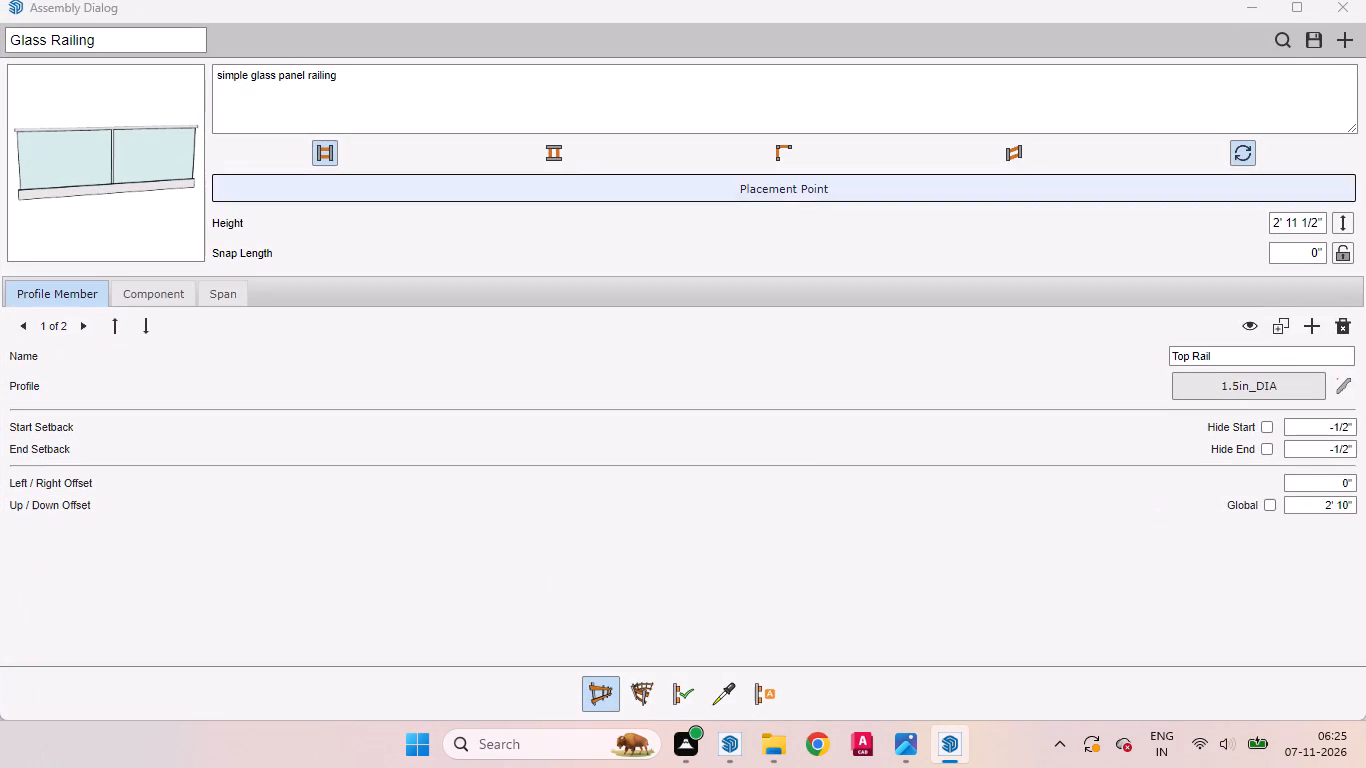
pyautogui.click(1263, 12)
pyautogui.scroll(-9, 668, 452)
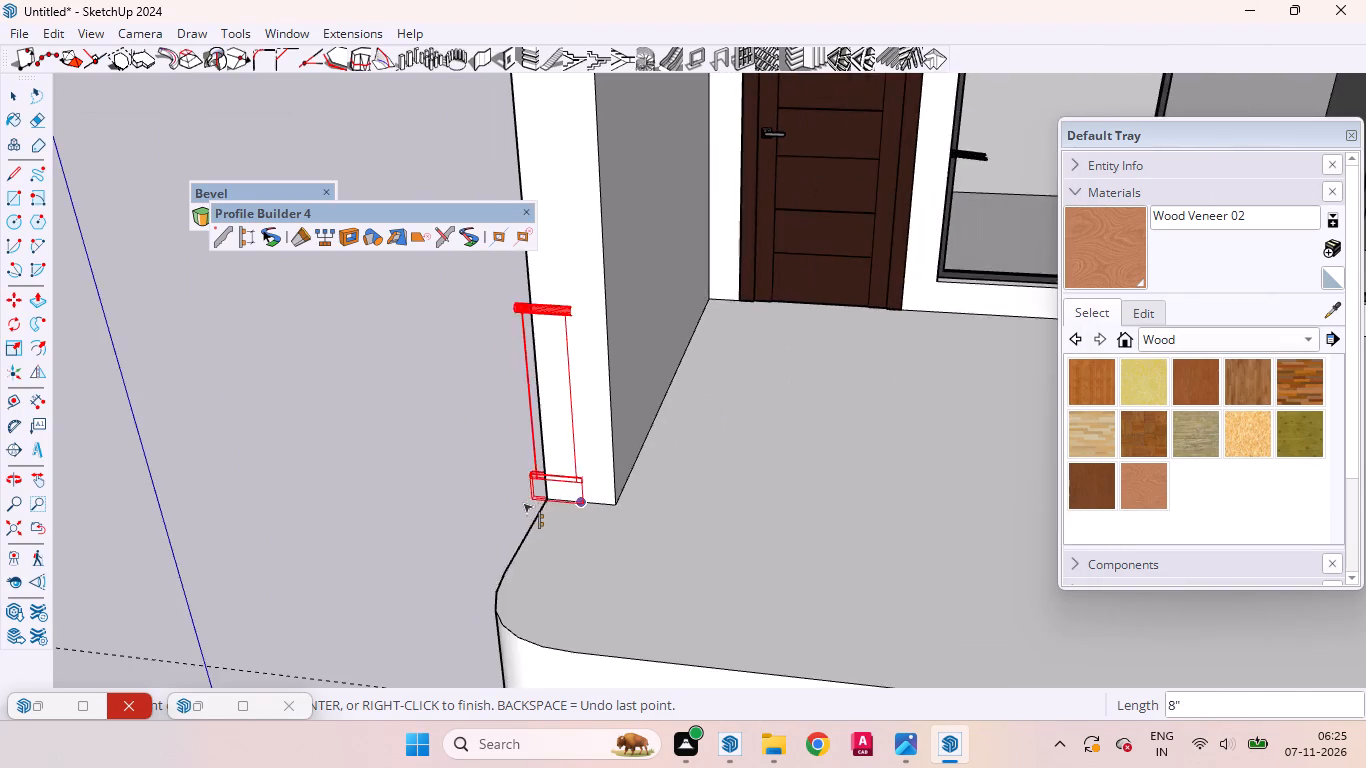
pyautogui.scroll(-2, 523, 503)
pyautogui.moveTo(510, 613); pyautogui.dragTo(241, 701, button='middle')
pyautogui.scroll(12, 358, 478)
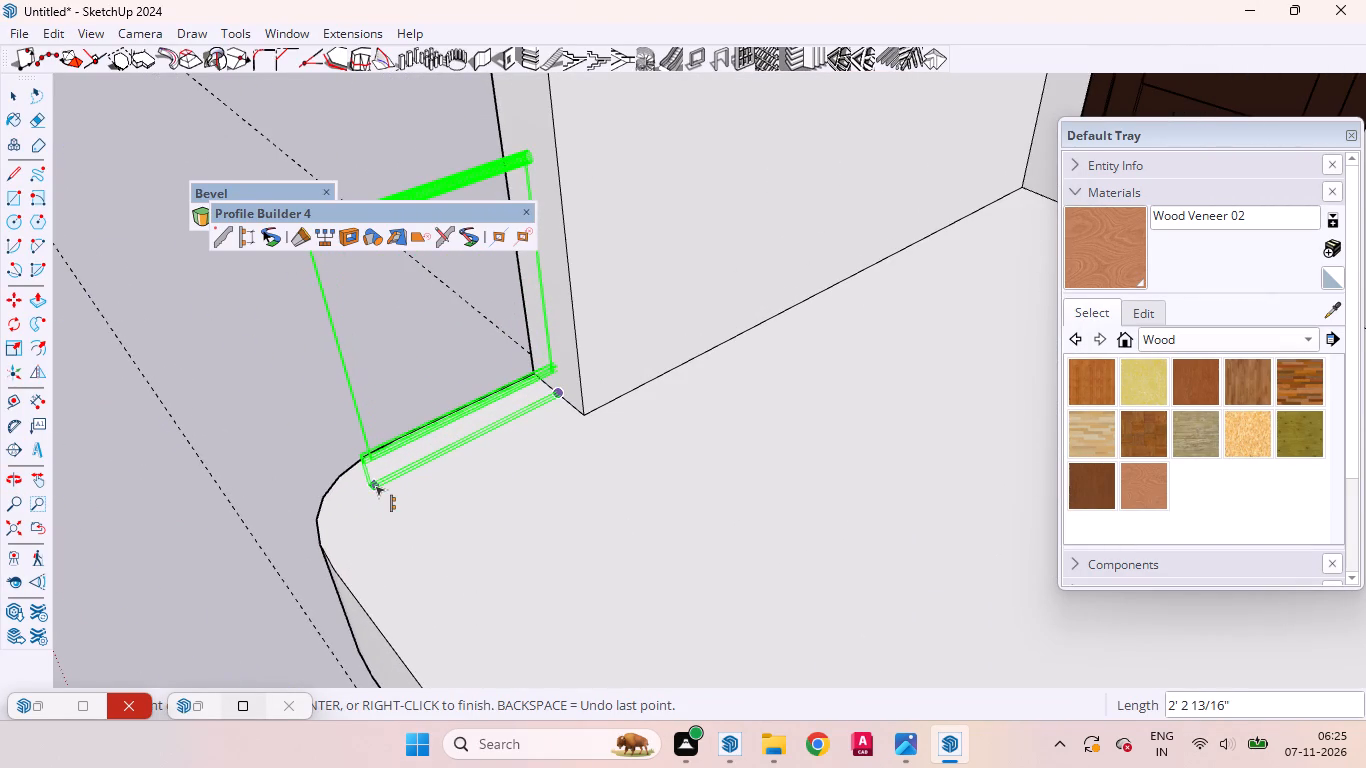
pyautogui.click(375, 486)
# Run the glass railing about 16' 6 9/16" along the balcony's front edge toward the slatted wood panel.
pyautogui.scroll(-6, 437, 542)
pyautogui.scroll(2, 422, 507)
pyautogui.scroll(-12, 422, 507)
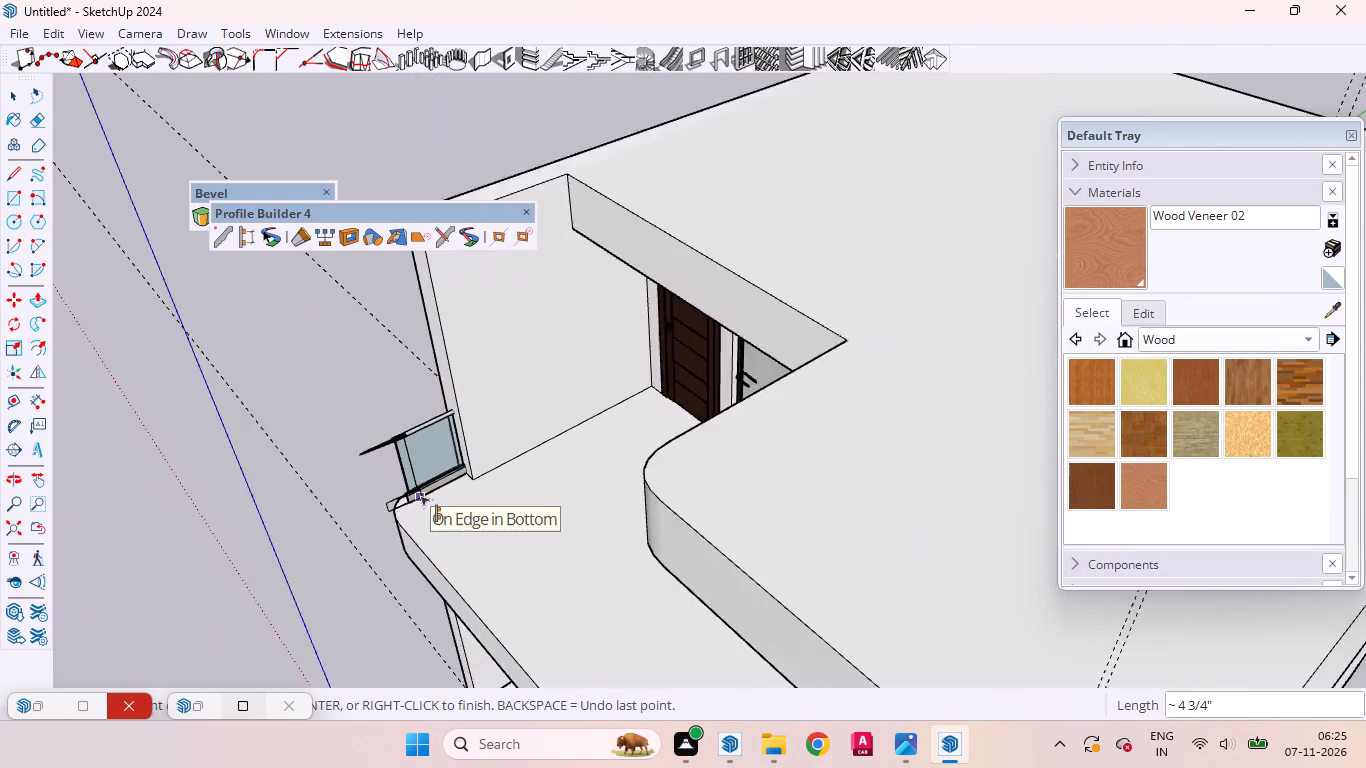
pyautogui.scroll(-3, 420, 496)
pyautogui.scroll(-2, 496, 568)
pyautogui.scroll(1, 500, 556)
pyautogui.scroll(-10, 501, 553)
pyautogui.scroll(9, 519, 603)
pyautogui.scroll(-1, 541, 573)
pyautogui.scroll(2, 541, 573)
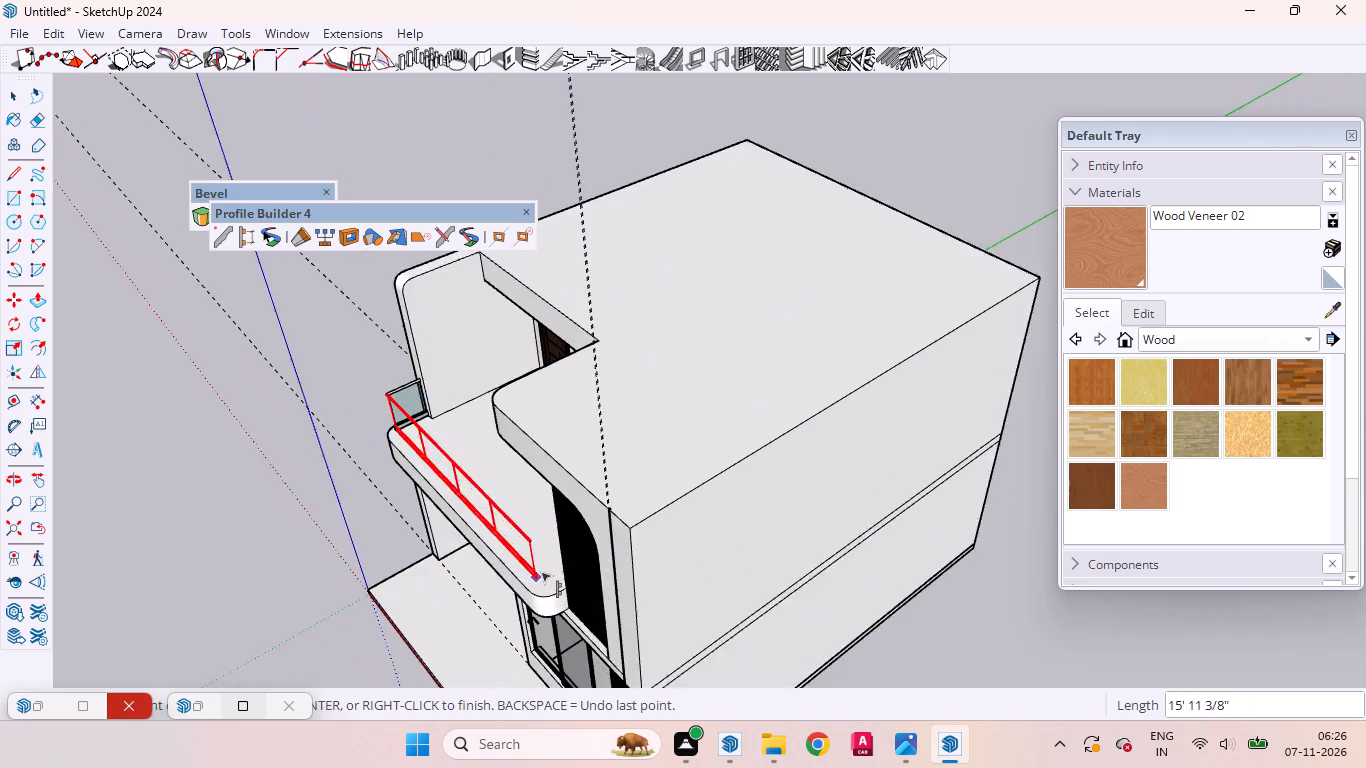
pyautogui.scroll(4, 541, 572)
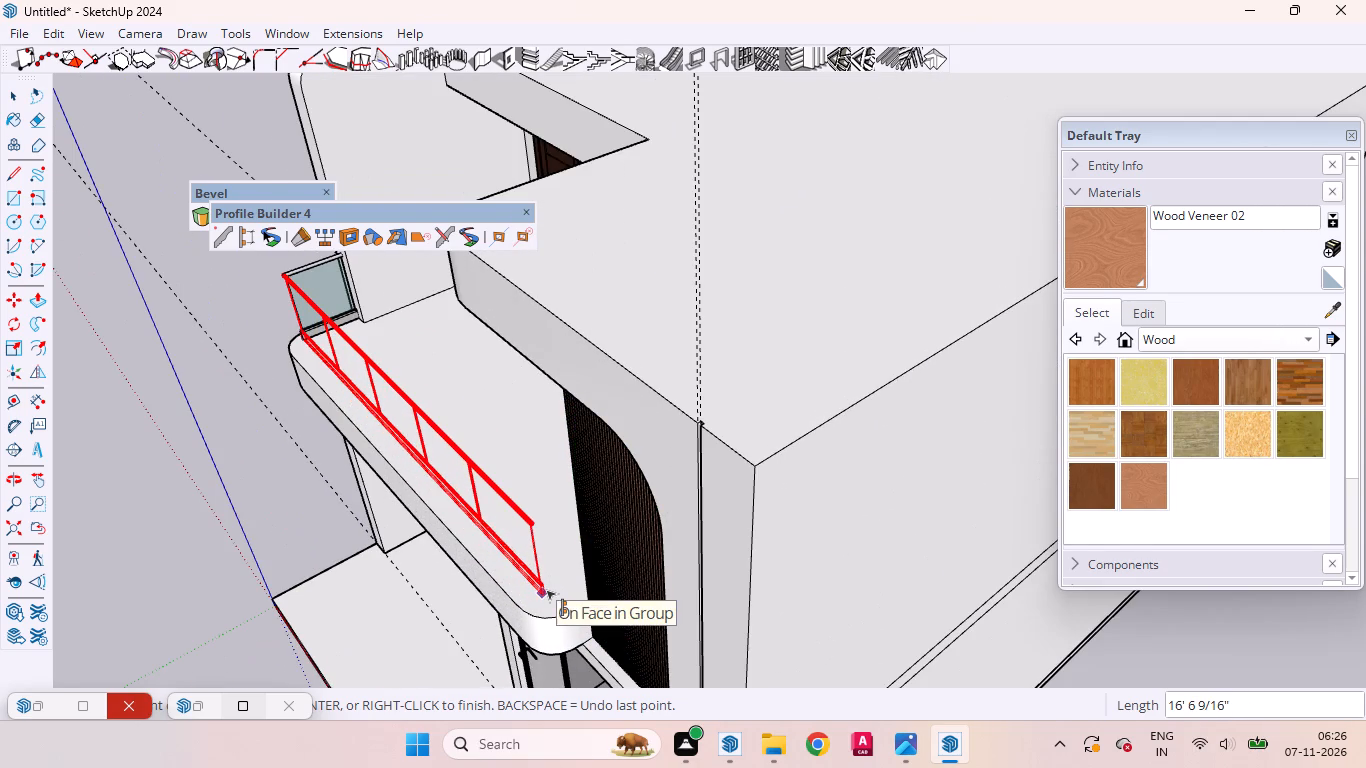
pyautogui.click(550, 593)
# Add a return railing segment about 11 7/8" long back toward the house near the slatted-panel corner.
pyautogui.moveTo(559, 571); pyautogui.dragTo(762, 597, button='middle')
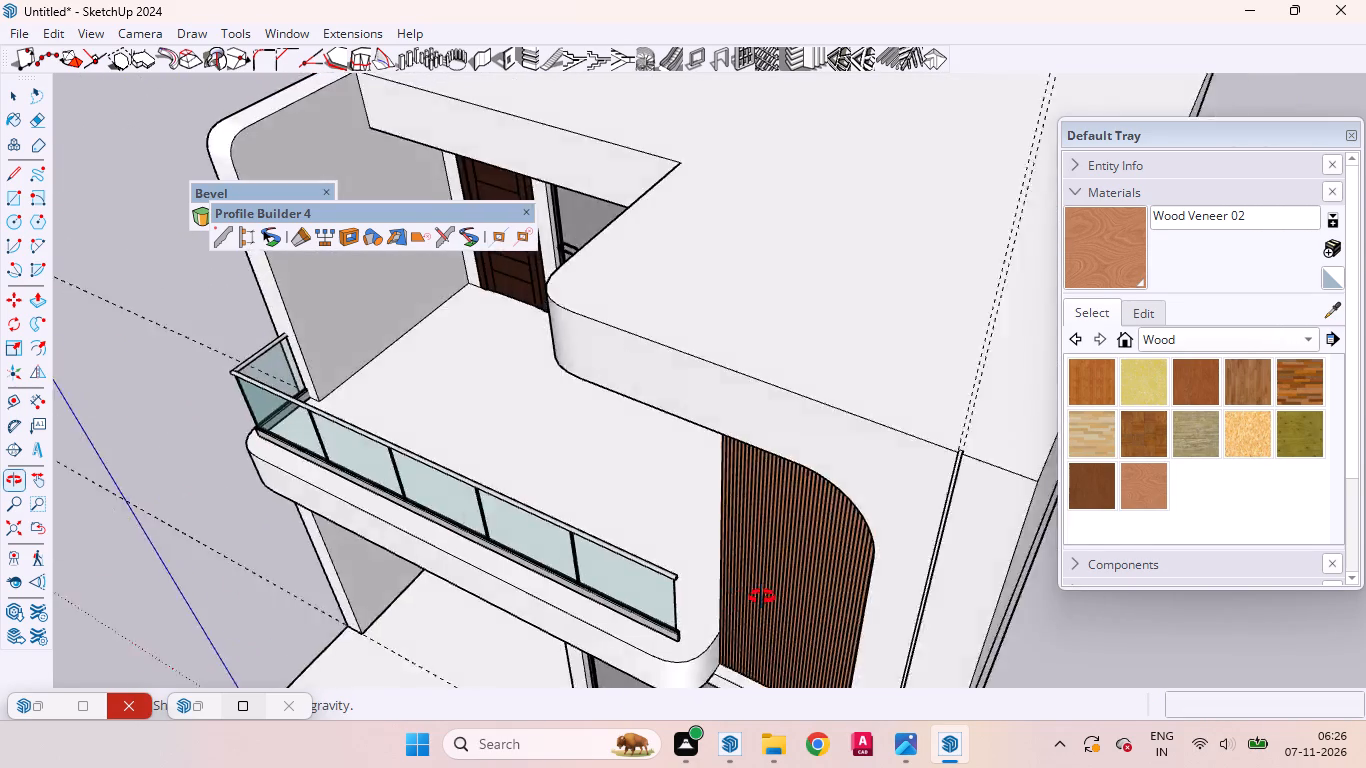
pyautogui.moveTo(762, 597); pyautogui.dragTo(883, 593, button='middle')
pyautogui.scroll(16, 858, 609)
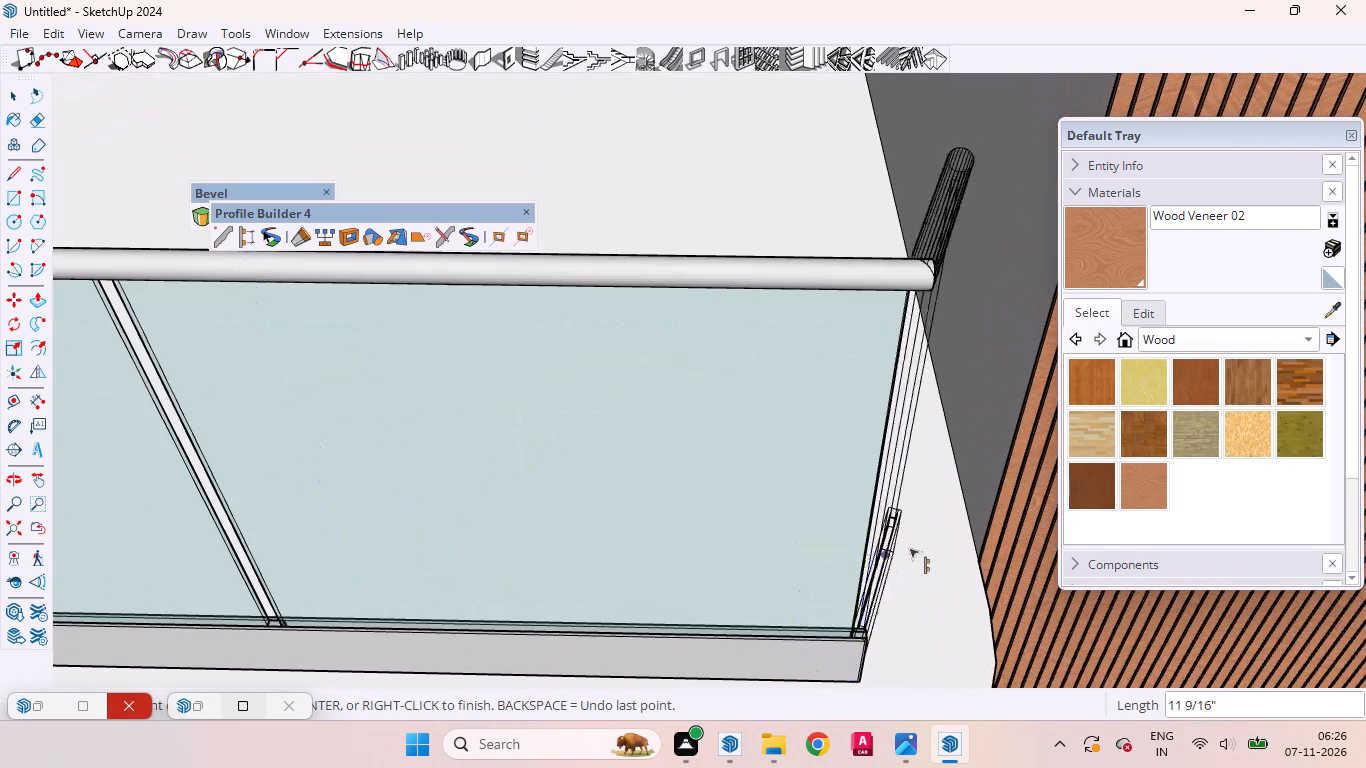
pyautogui.scroll(3, 901, 553)
pyautogui.moveTo(869, 539); pyautogui.dragTo(983, 630, button='middle')
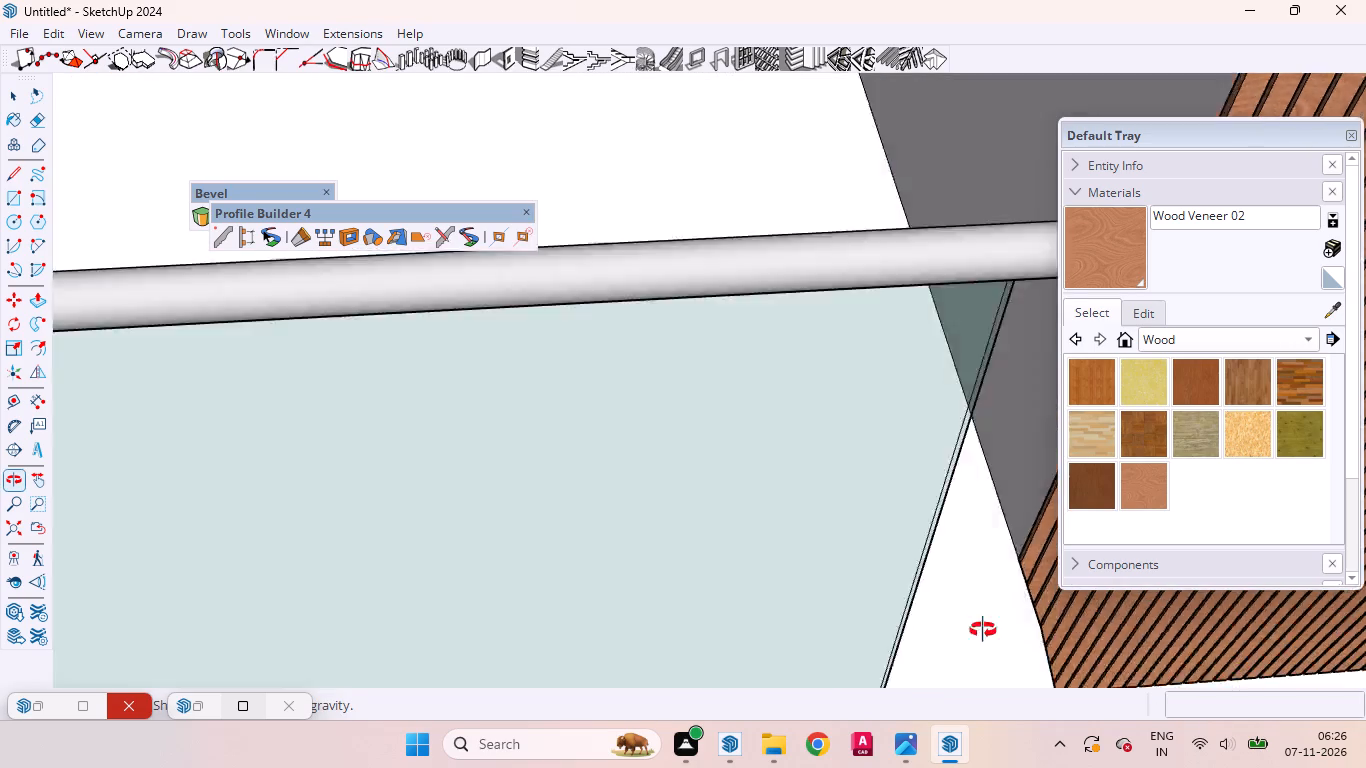
pyautogui.moveTo(983, 630); pyautogui.dragTo(1278, 652, button='middle')
pyautogui.scroll(-7, 982, 592)
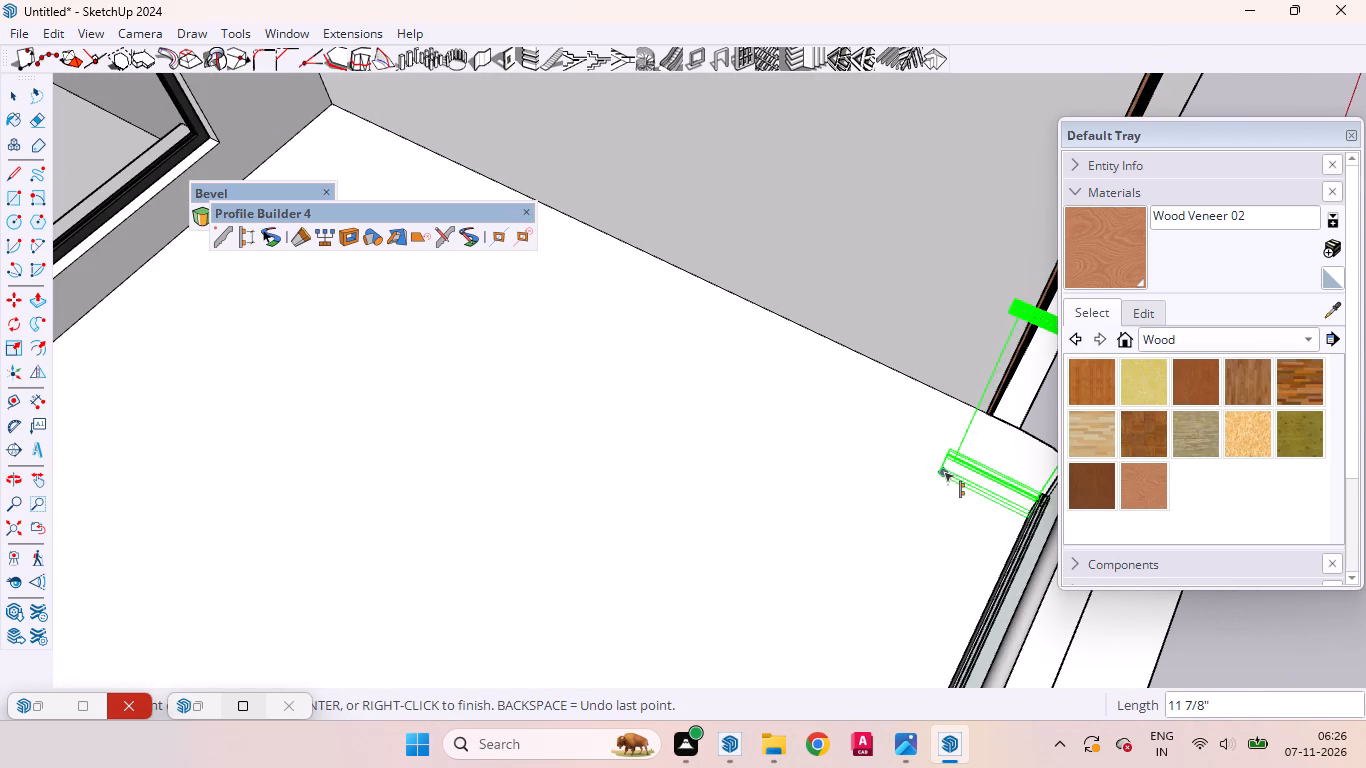
pyautogui.click(937, 470)
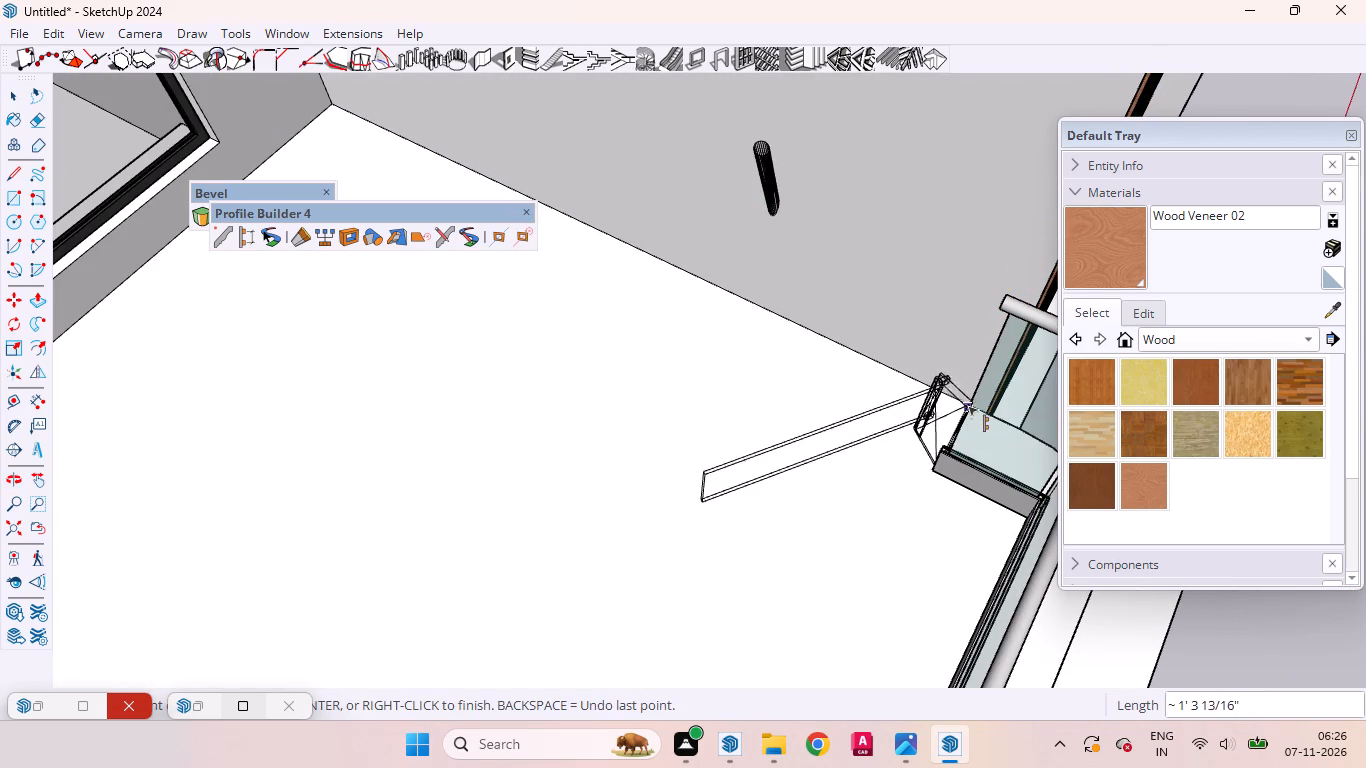
# Close the gap with a railing segment about 10 15/16" long to the endpoint beside the slatted panel and end the path.
pyautogui.moveTo(977, 426); pyautogui.dragTo(633, 287, button='middle')
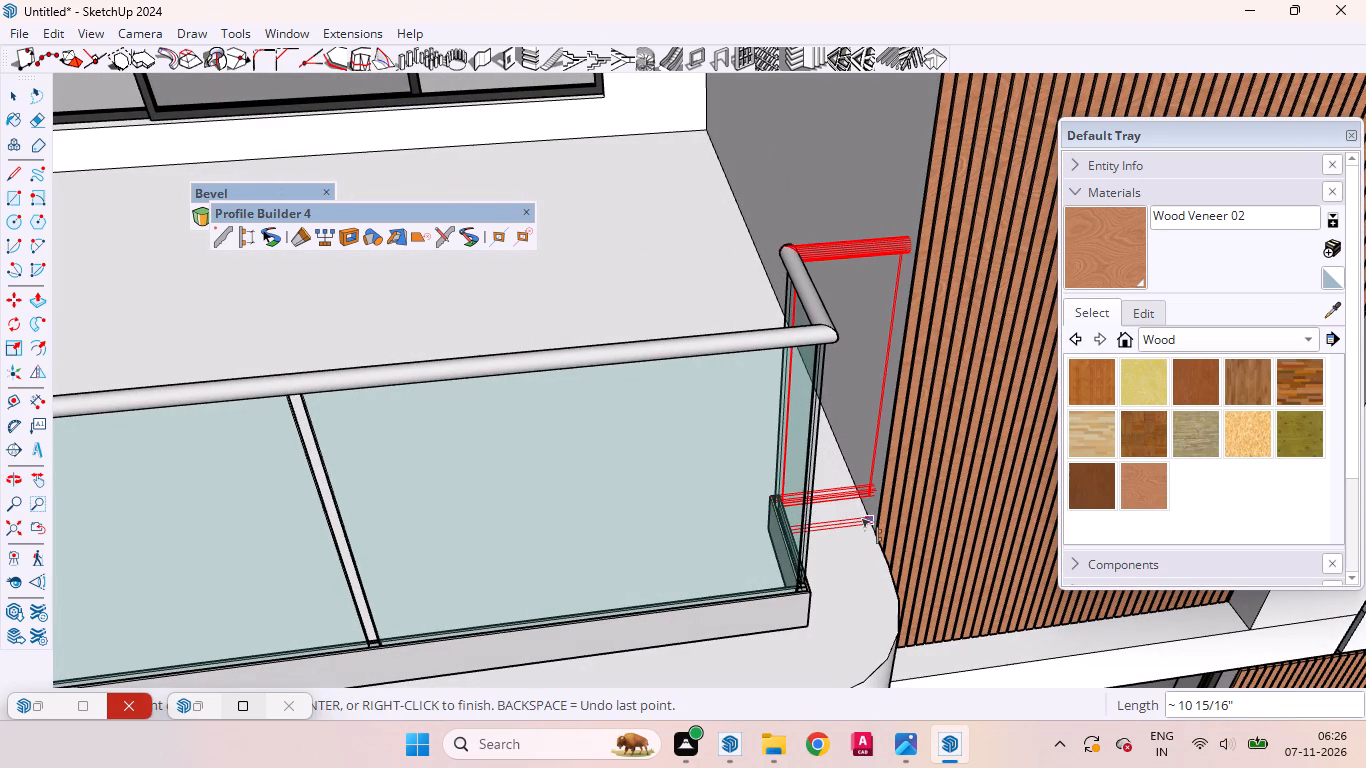
pyautogui.click(861, 518)
pyautogui.press('space')
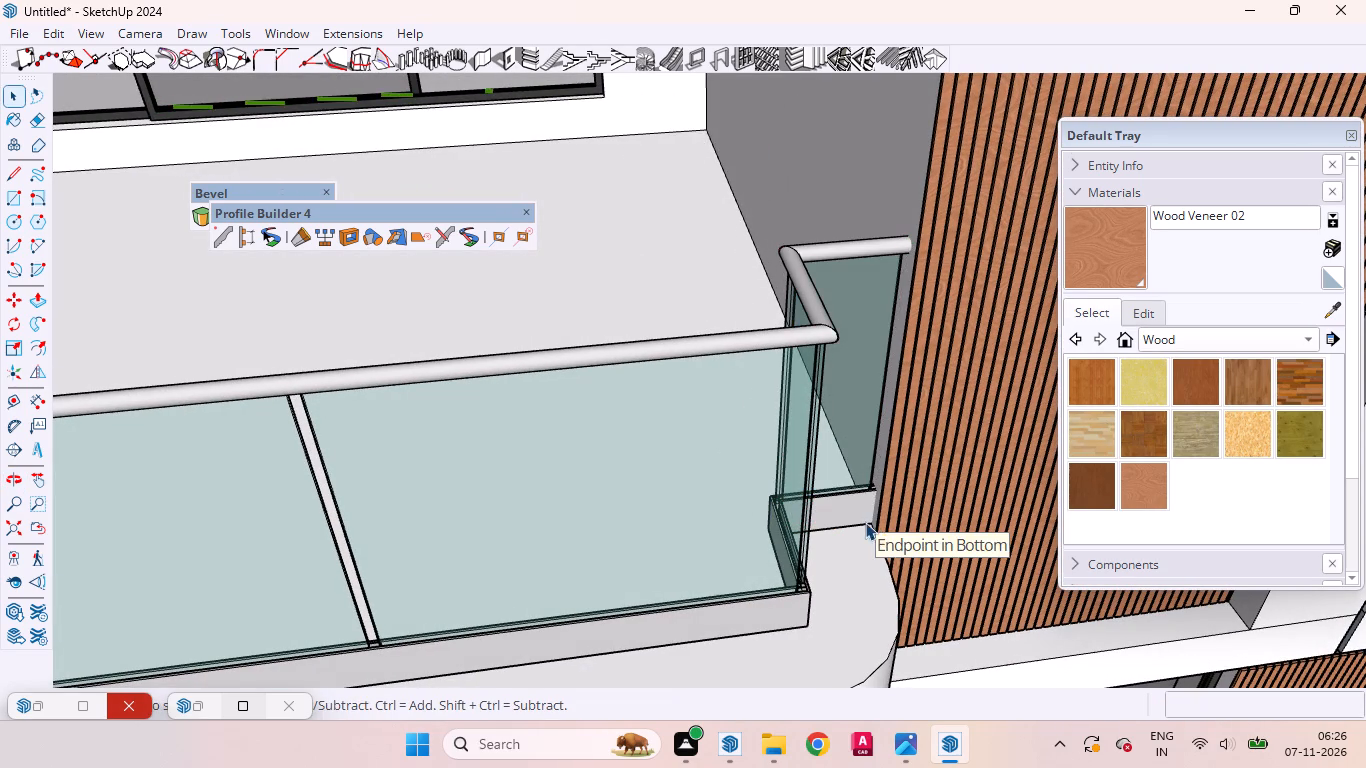
# Switch the material library from Wood to Colors and pick the black Color M09.
pyautogui.scroll(-13, 780, 442)
pyautogui.moveTo(789, 542); pyautogui.dragTo(615, 326, button='middle')
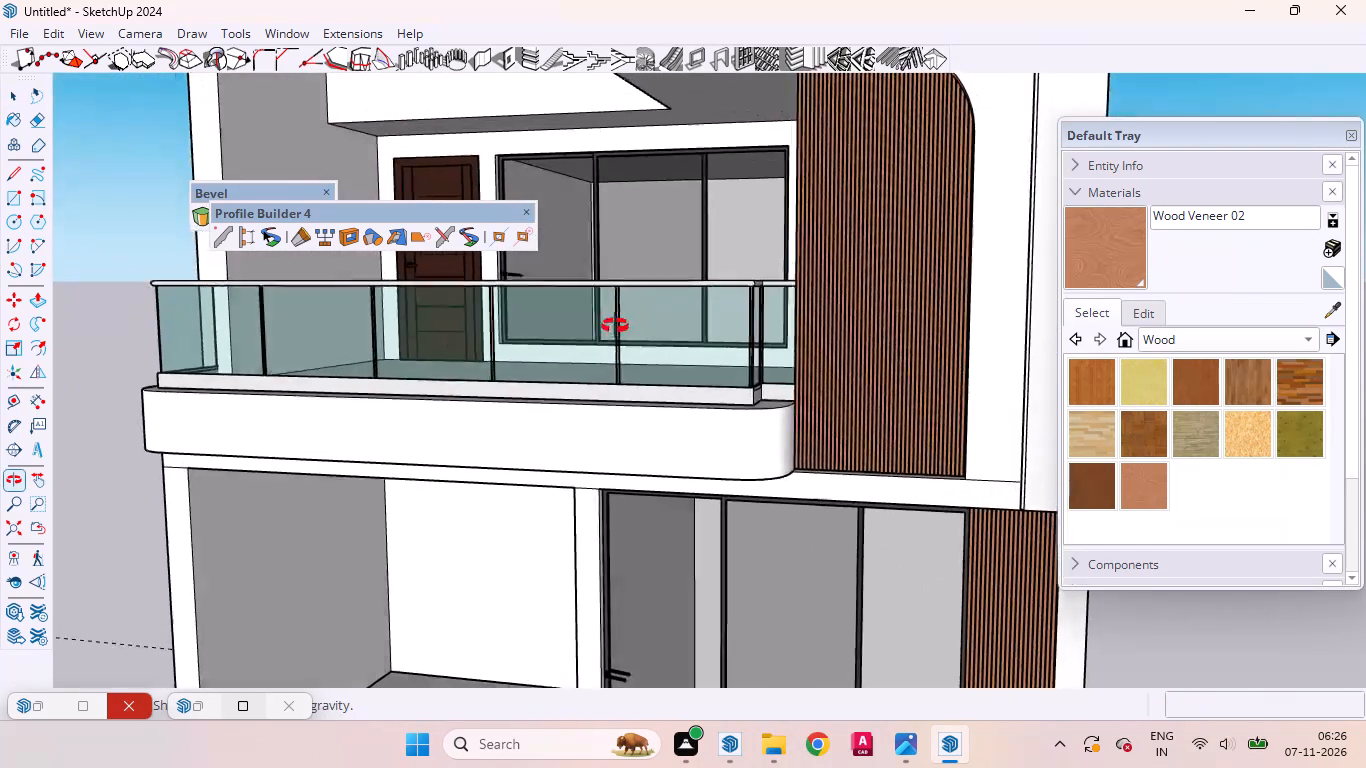
pyautogui.moveTo(615, 326); pyautogui.dragTo(543, 359, button='middle')
pyautogui.middleClick(543, 359)
pyautogui.click(1312, 342)
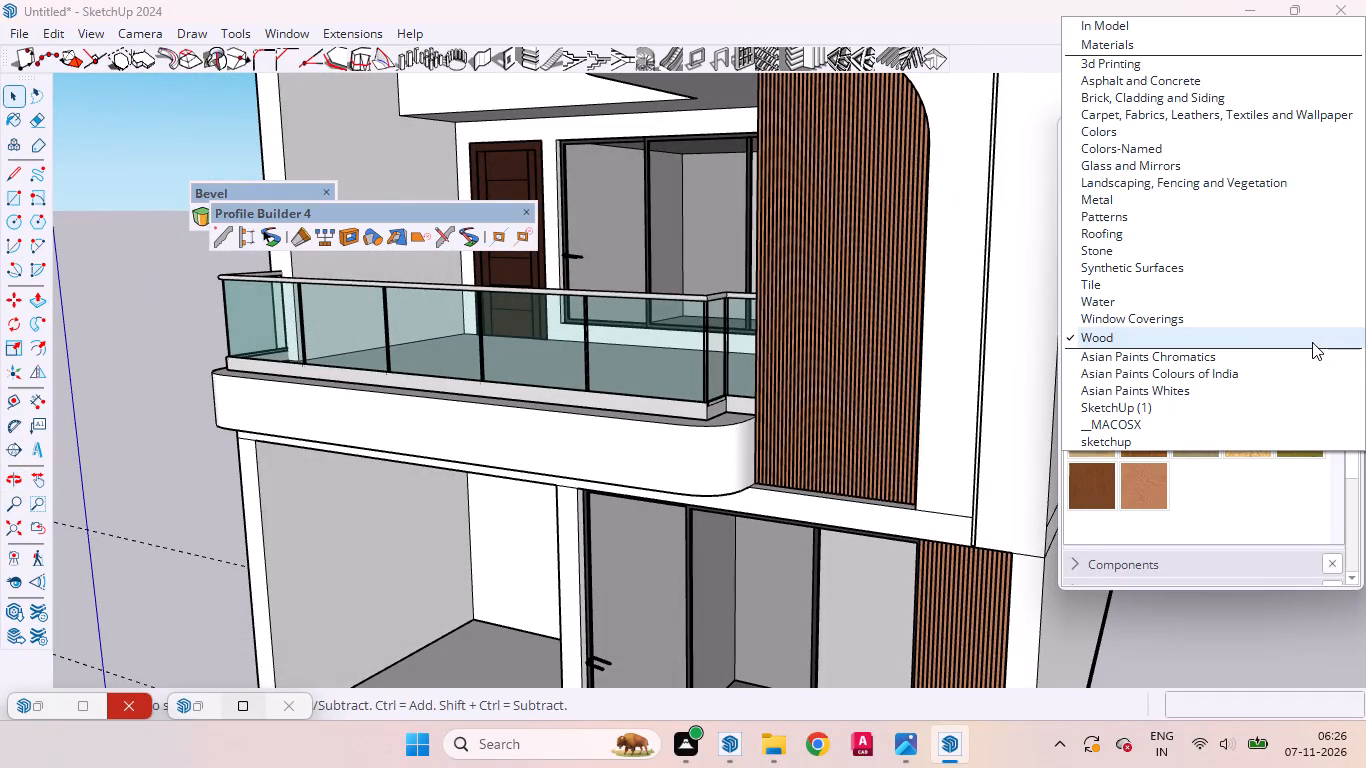
pyautogui.click(1101, 136)
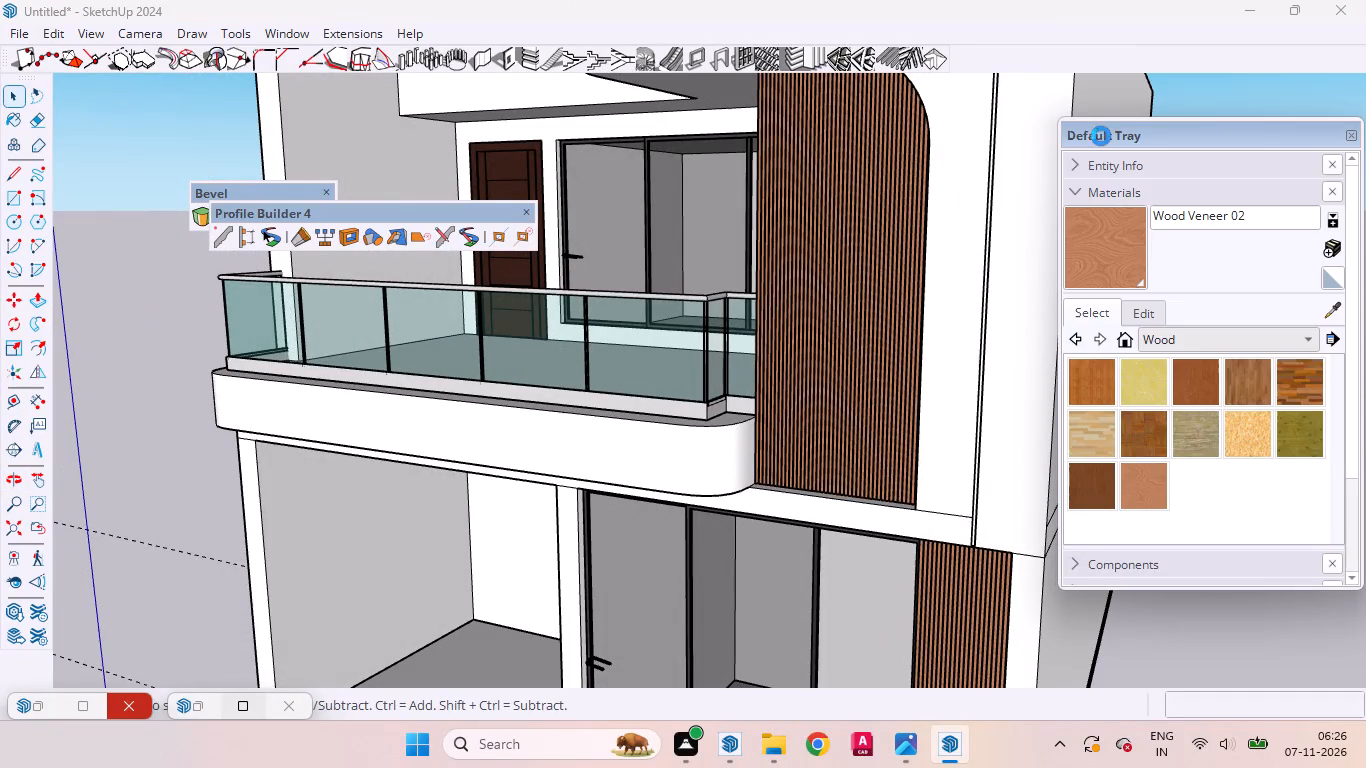
pyautogui.scroll(-12, 1187, 440)
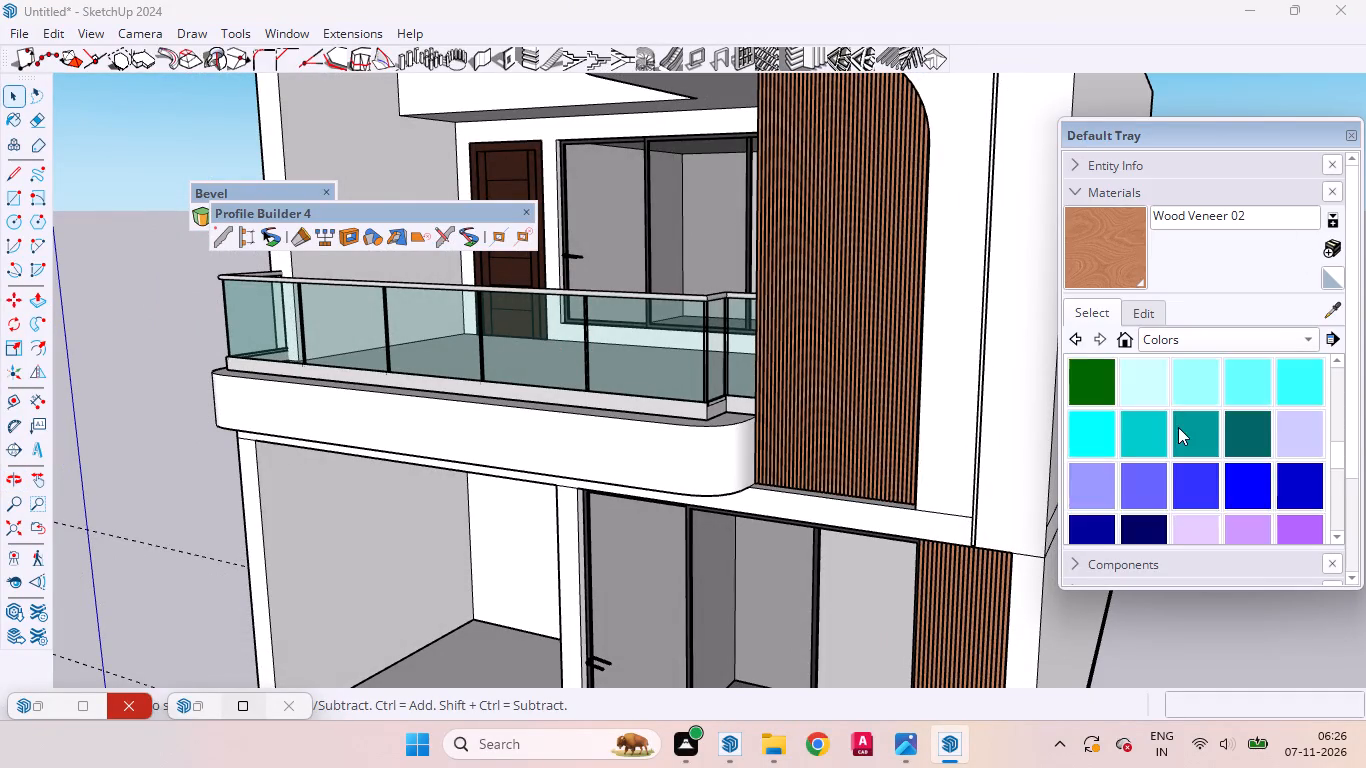
pyautogui.scroll(-5, 1178, 427)
pyautogui.scroll(2, 1177, 428)
pyautogui.scroll(-1, 1177, 428)
pyautogui.scroll(1, 1142, 463)
pyautogui.scroll(-10, 1142, 463)
pyautogui.click(1095, 393)
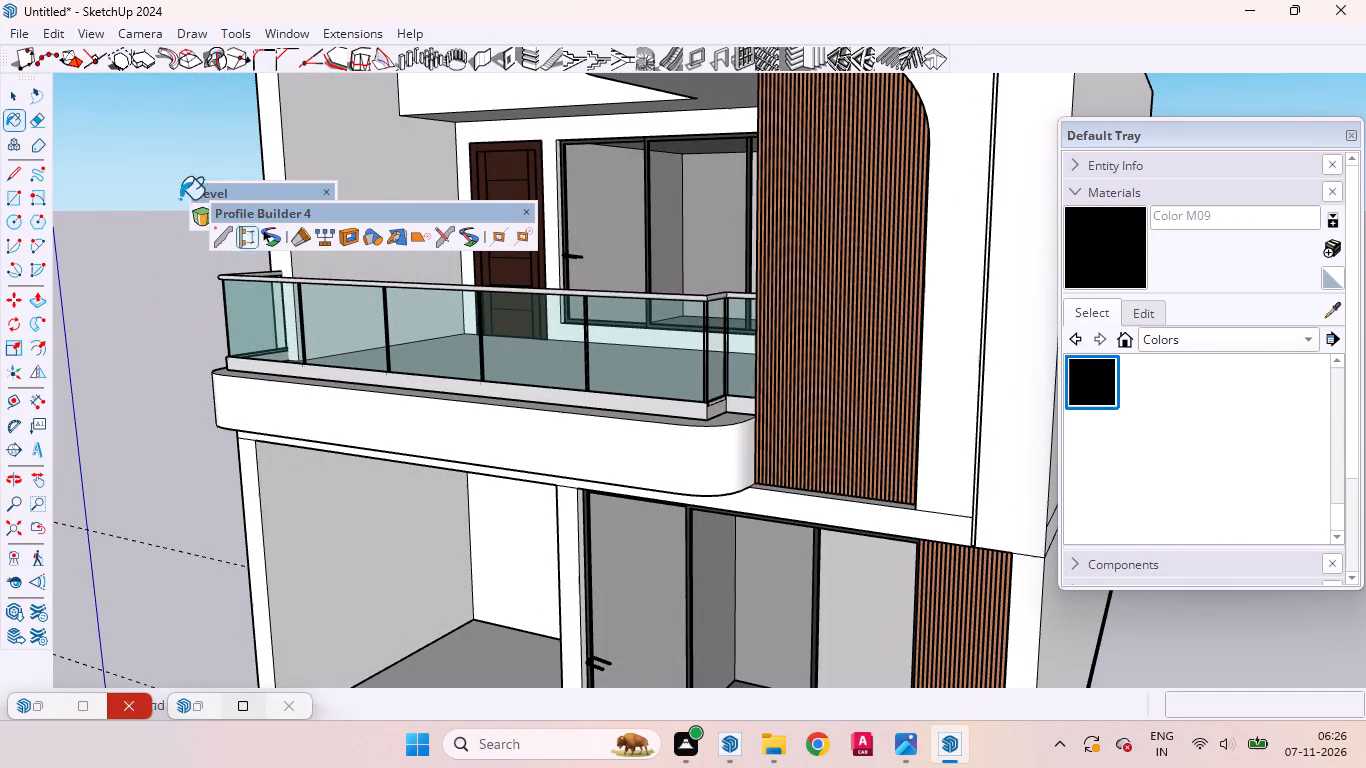
pyautogui.click(17, 95)
# Paint all faces of the glass railing's bottom rail with black Color M09 and leave the rail's group.
pyautogui.scroll(5, 706, 434)
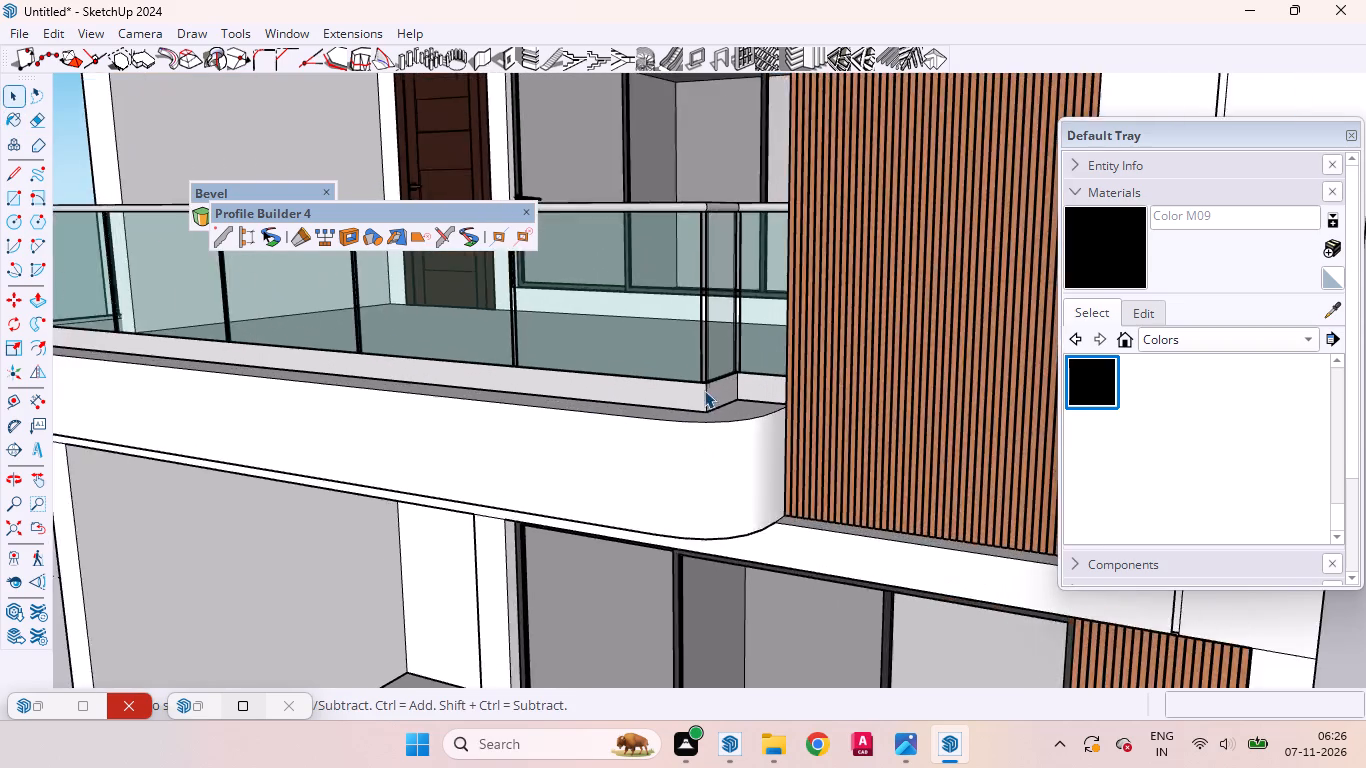
pyautogui.scroll(5, 704, 390)
pyautogui.scroll(-2, 696, 384)
pyautogui.scroll(2, 696, 384)
pyautogui.click(680, 394)
pyautogui.doubleClick(680, 394)
pyautogui.tripleClick(668, 402)
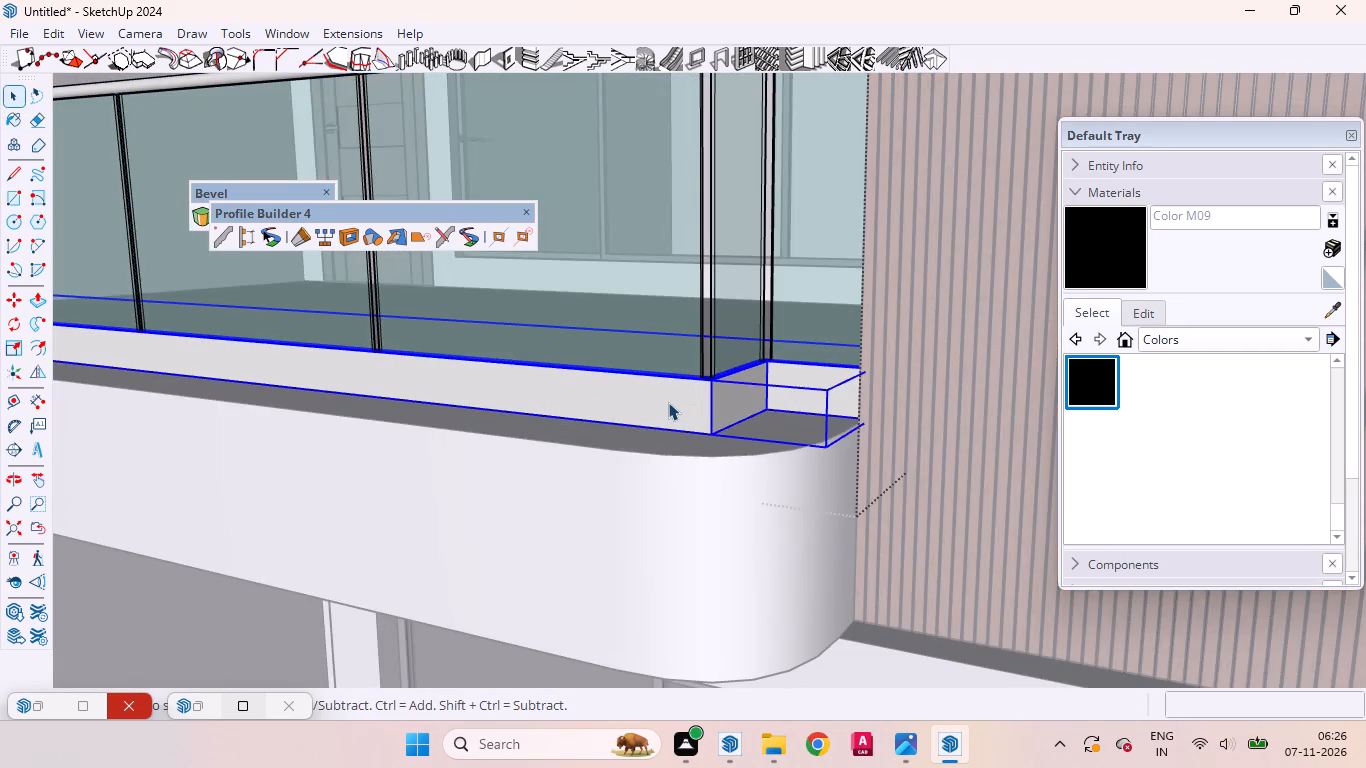
pyautogui.click(668, 402)
pyautogui.scroll(3, 726, 368)
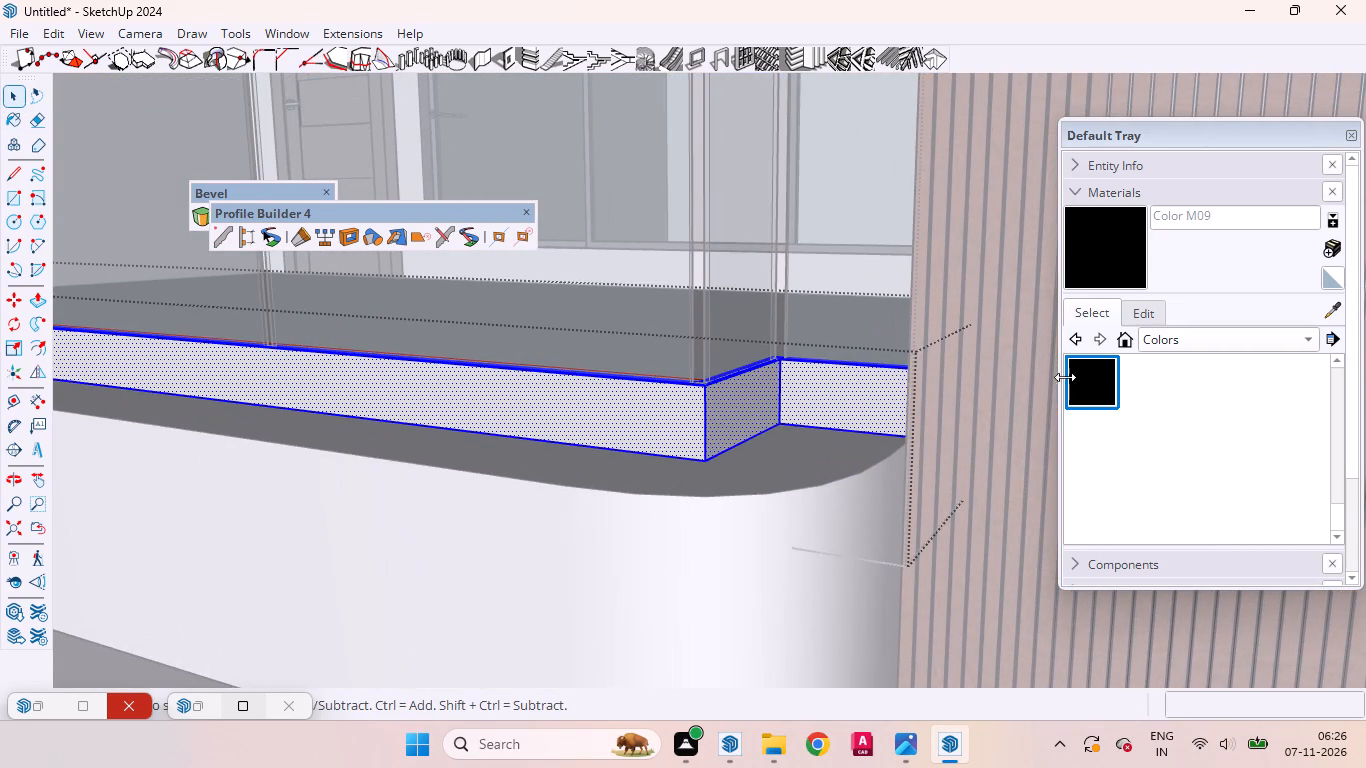
pyautogui.click(1088, 375)
pyautogui.click(675, 409)
pyautogui.scroll(-6, 829, 438)
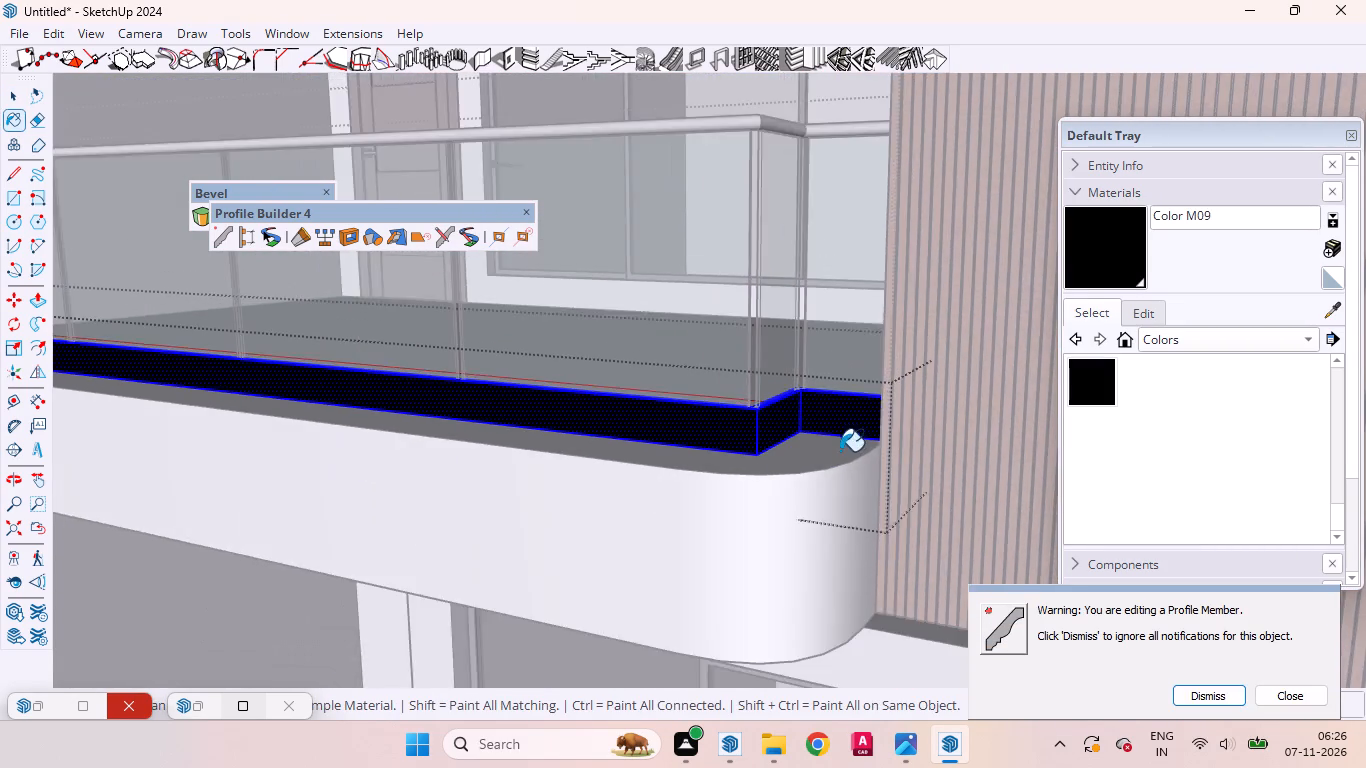
pyautogui.scroll(-10, 840, 451)
pyautogui.press('space')
pyautogui.doubleClick(172, 395)
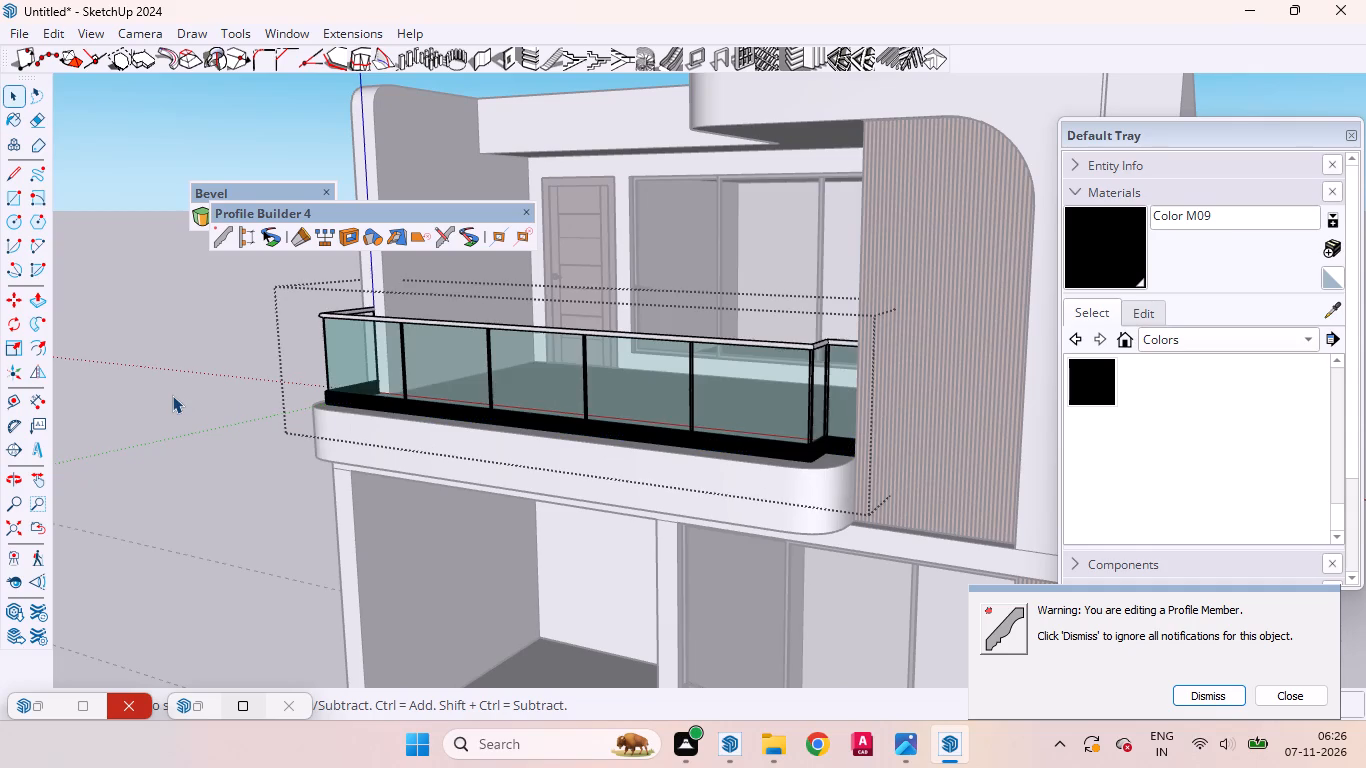
# Dismiss the profile member notification and paint the railing's round top rail with black Color M09.
pyautogui.scroll(7, 684, 334)
pyautogui.scroll(-6, 678, 347)
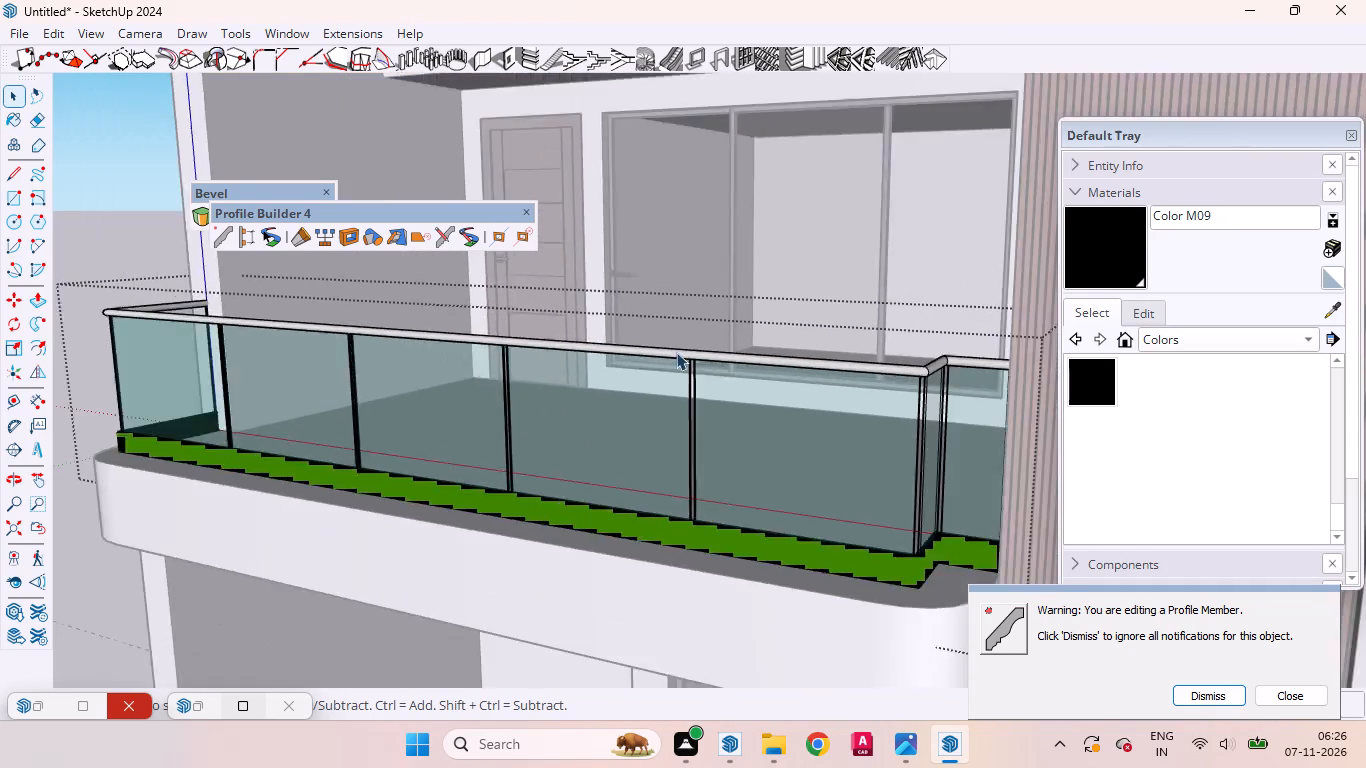
pyautogui.scroll(-4, 676, 352)
pyautogui.click(1223, 691)
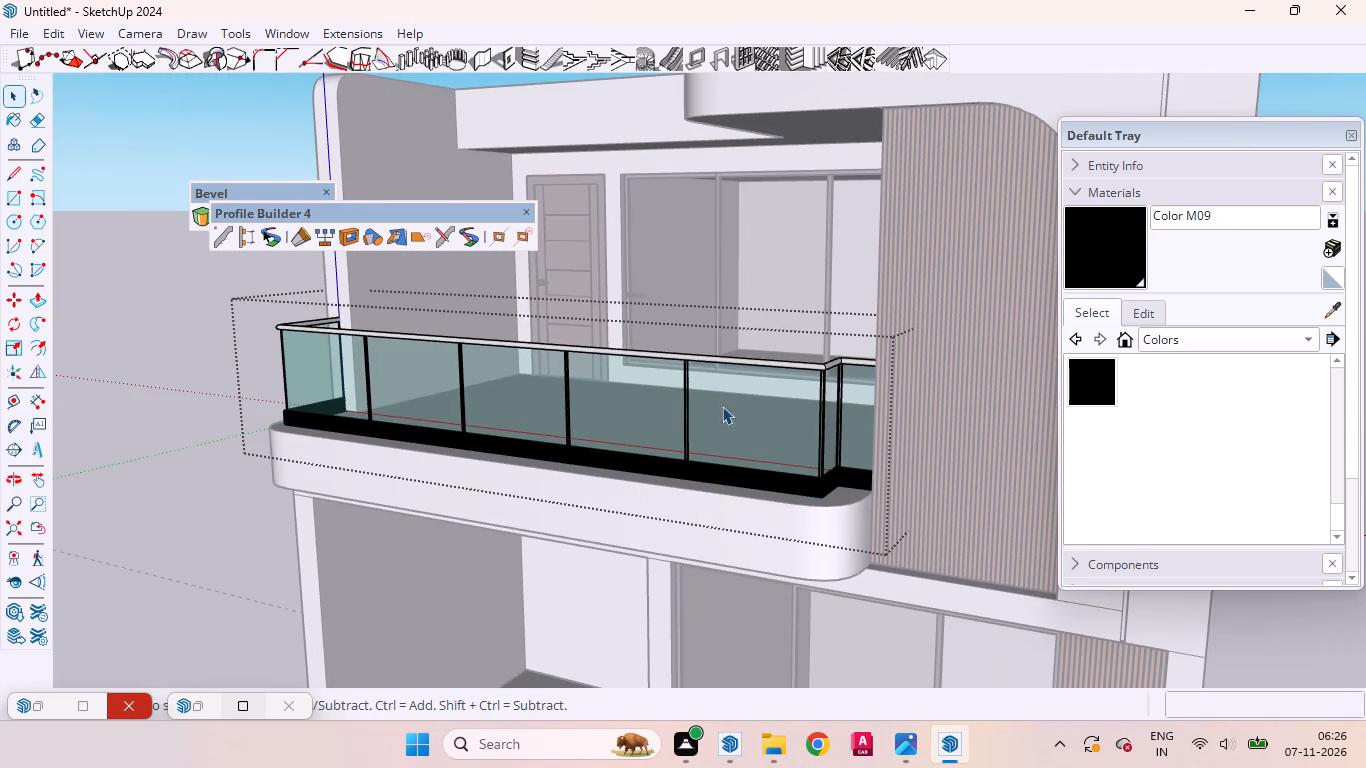
pyautogui.scroll(17, 708, 392)
pyautogui.tripleClick(714, 312)
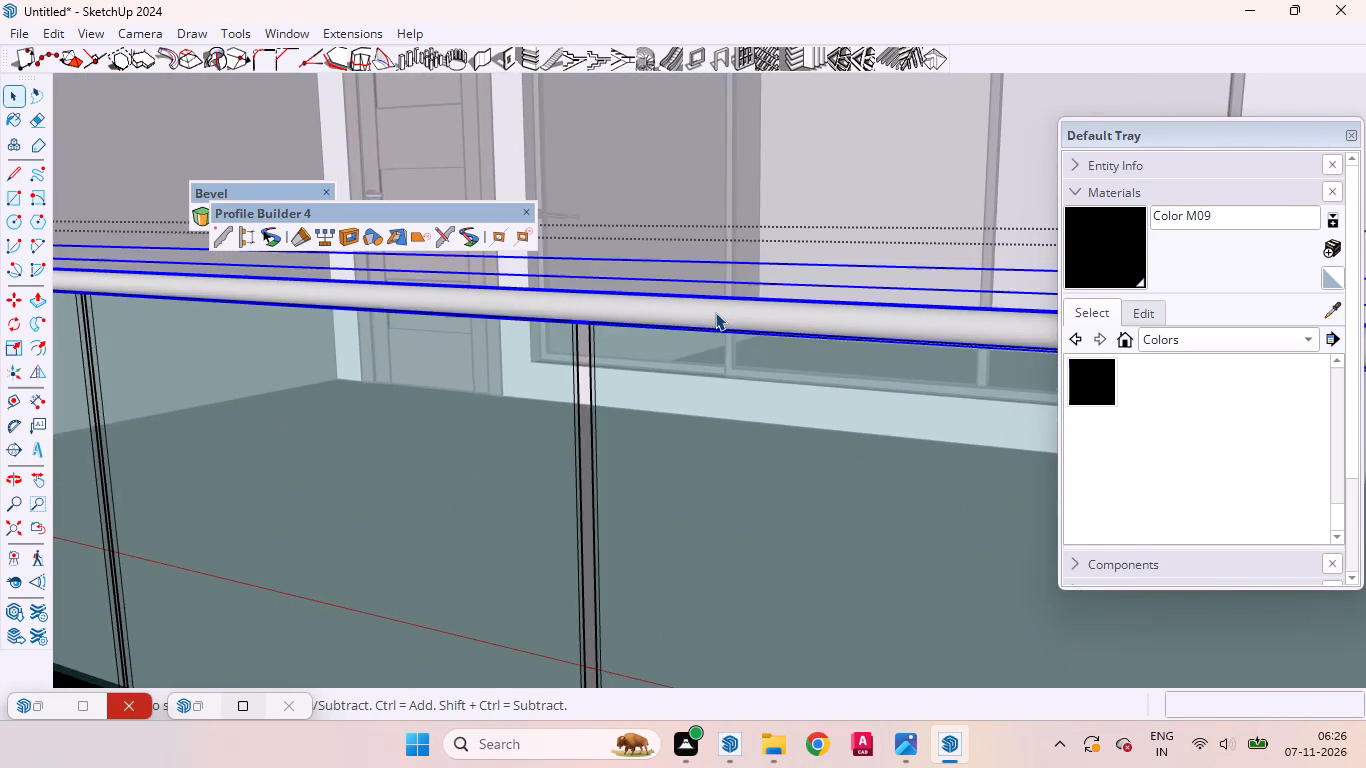
pyautogui.click(1092, 390)
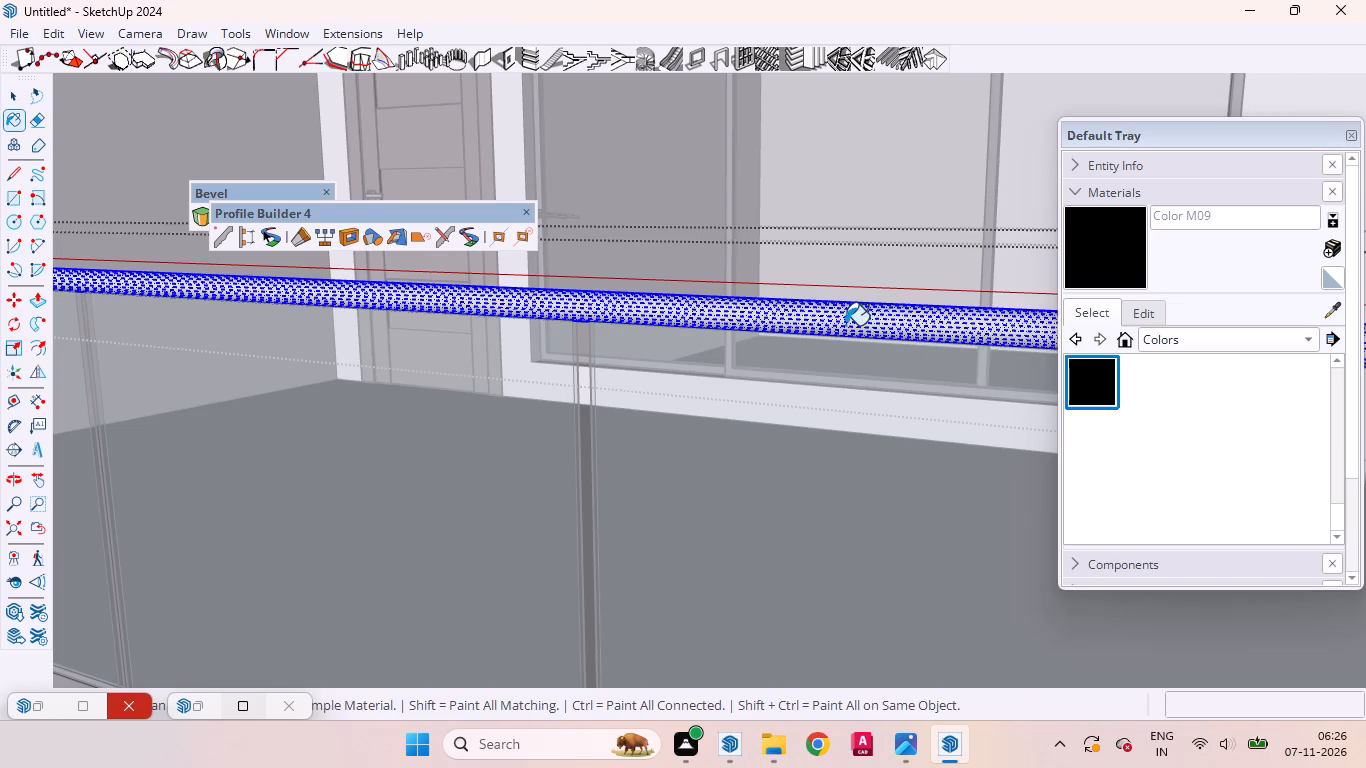
pyautogui.click(845, 325)
pyautogui.scroll(-17, 760, 379)
pyautogui.scroll(3, 706, 398)
pyautogui.scroll(-6, 705, 398)
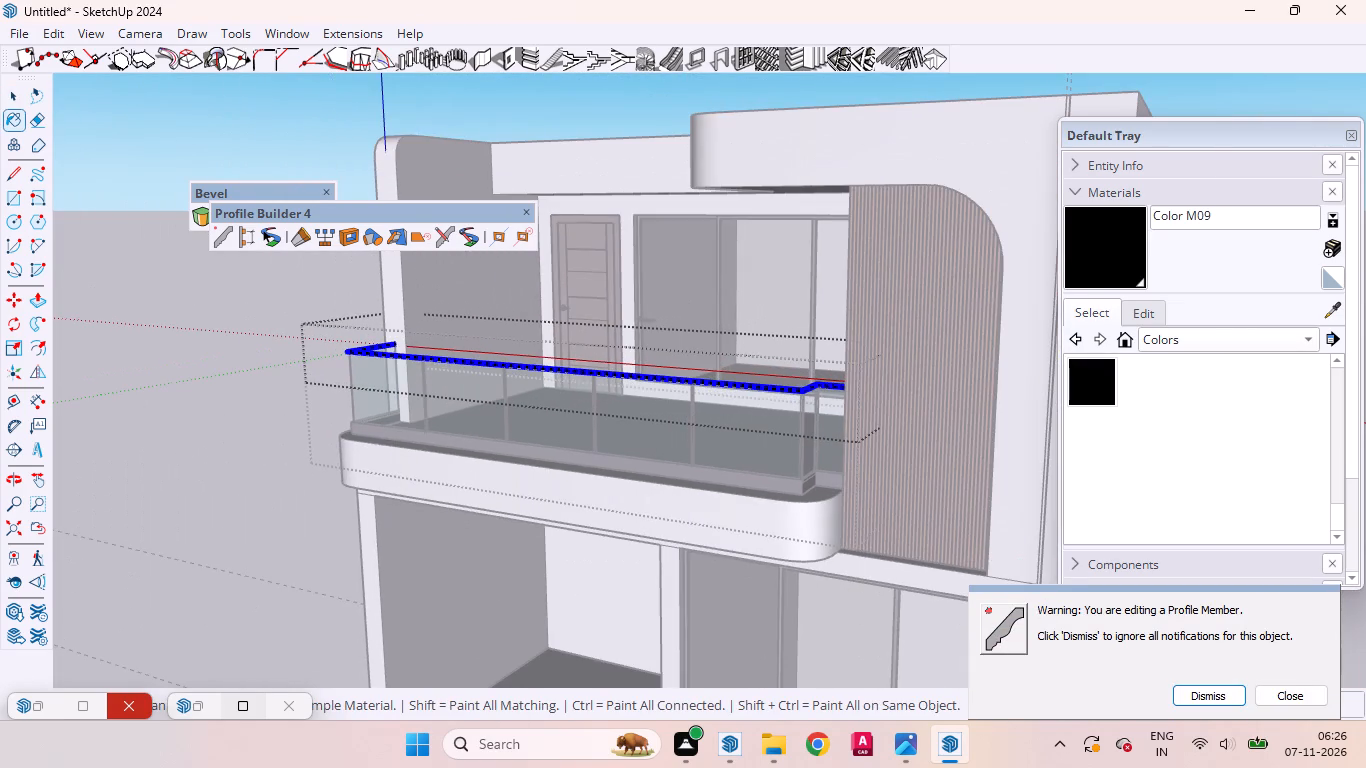
# Close the profile member notification and exit the glass railing's nested groups to return to the whole model.
pyautogui.click(1274, 698)
pyautogui.scroll(-1, 480, 440)
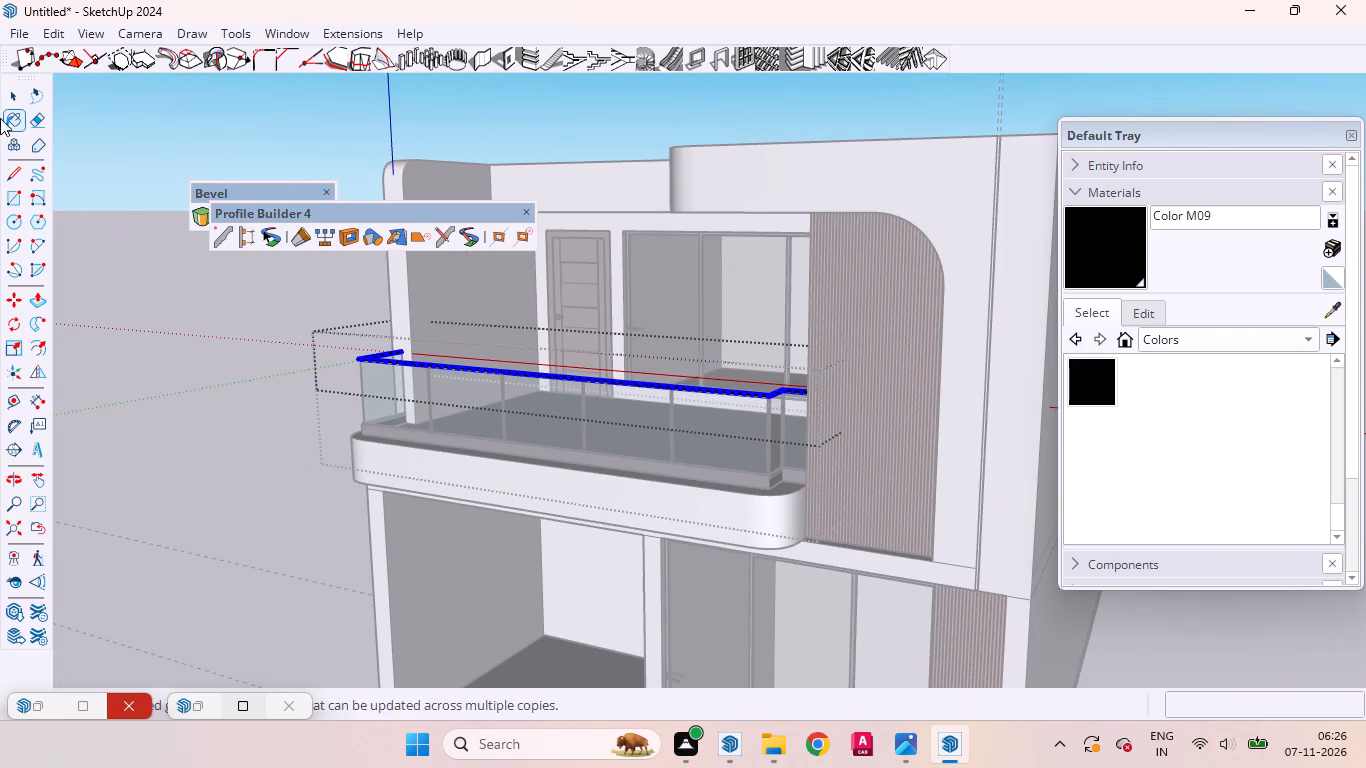
pyautogui.click(16, 84)
pyautogui.tripleClick(113, 406)
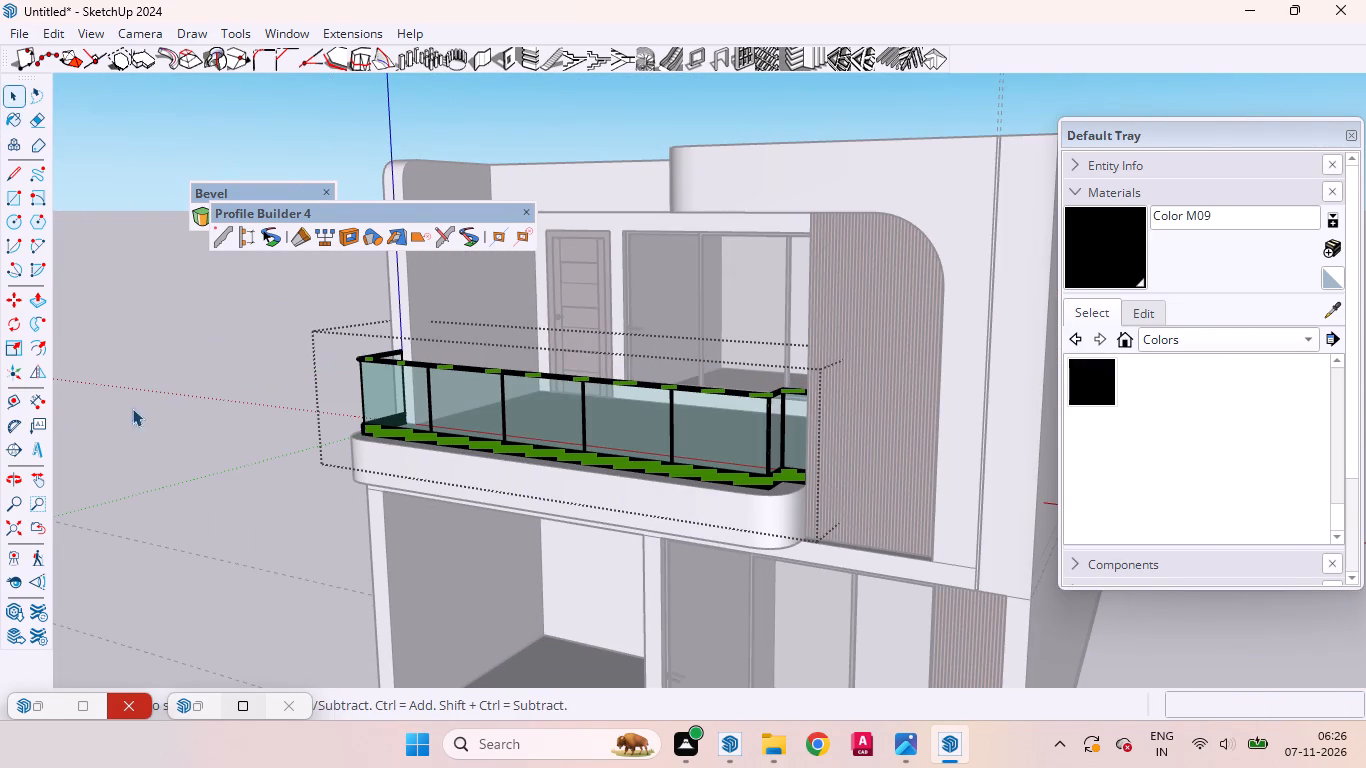
pyautogui.doubleClick(196, 440)
pyautogui.click(193, 431)
# Examine the painted balcony railing from the front and above, including its end beside the slatted panel.
pyautogui.scroll(6, 384, 434)
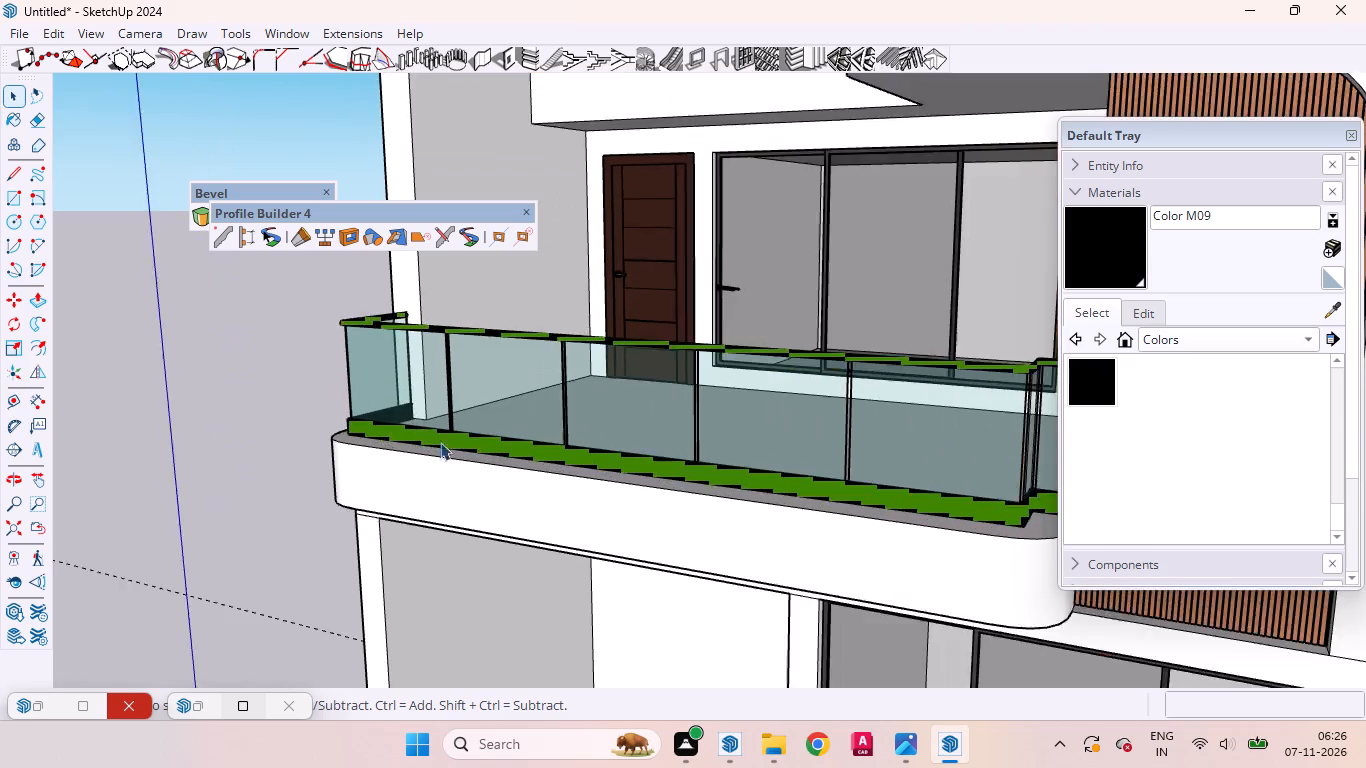
pyautogui.scroll(2, 440, 442)
pyautogui.scroll(-2, 458, 445)
pyautogui.scroll(5, 458, 445)
pyautogui.moveTo(370, 459); pyautogui.dragTo(634, 468, button='middle')
pyautogui.scroll(-5, 505, 500)
pyautogui.scroll(1, 421, 495)
pyautogui.scroll(-4, 421, 495)
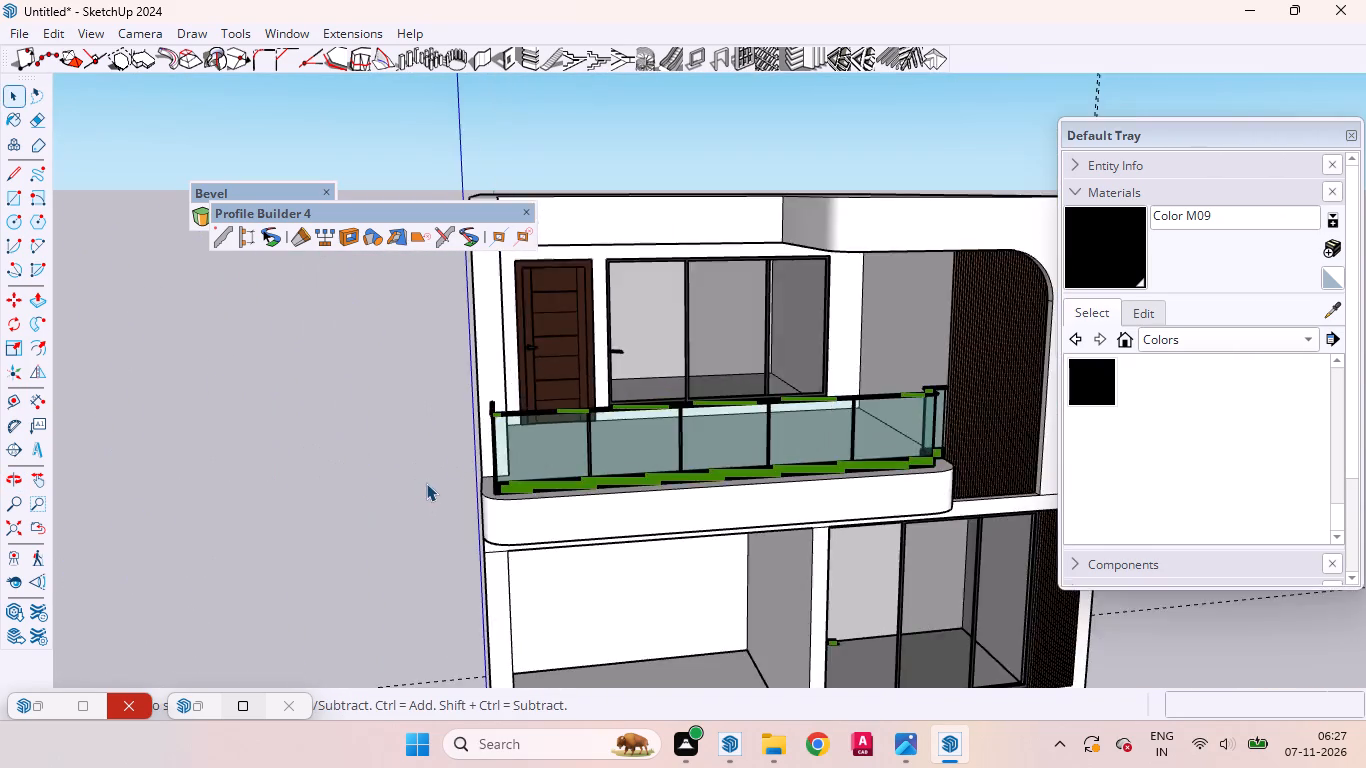
pyautogui.scroll(-7, 426, 483)
pyautogui.moveTo(736, 469); pyautogui.dragTo(830, 676, button='middle')
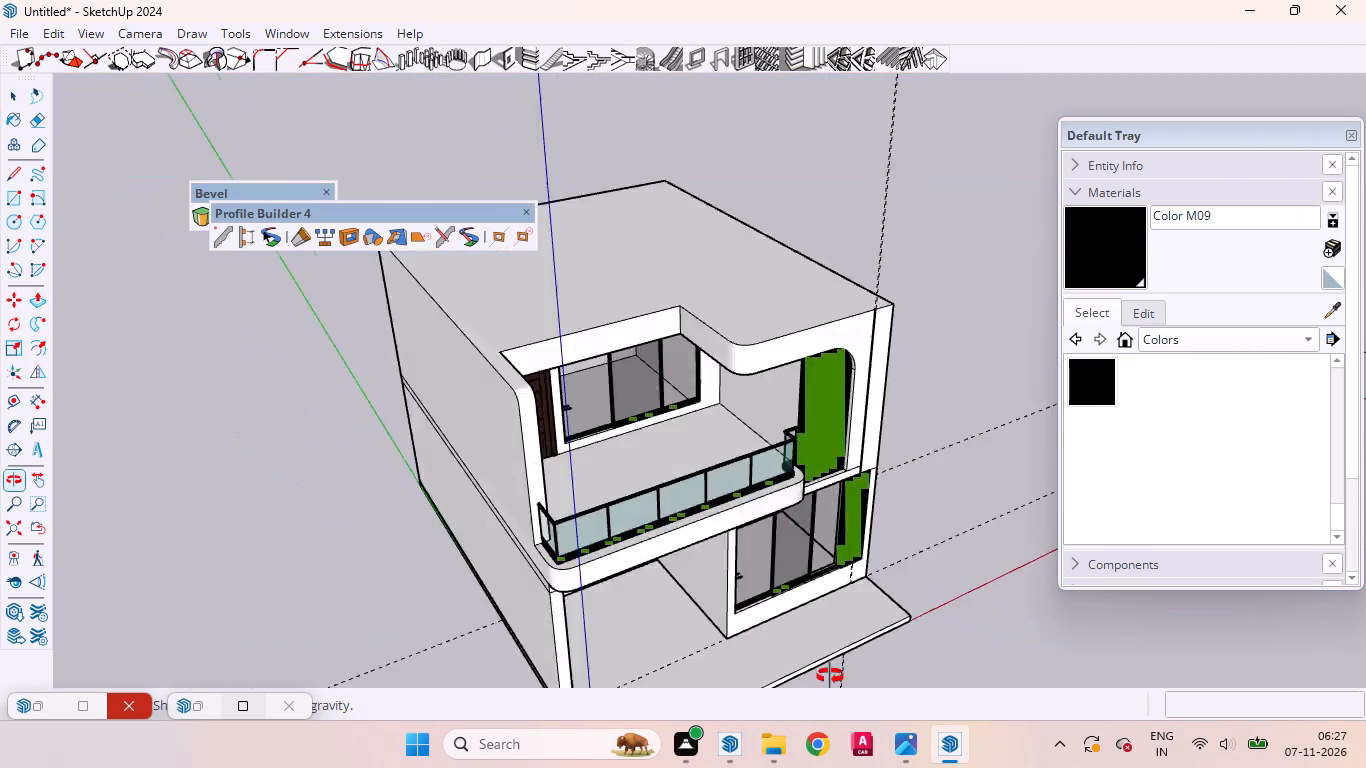
pyautogui.moveTo(830, 676); pyautogui.dragTo(660, 743, button='middle')
pyautogui.scroll(12, 757, 541)
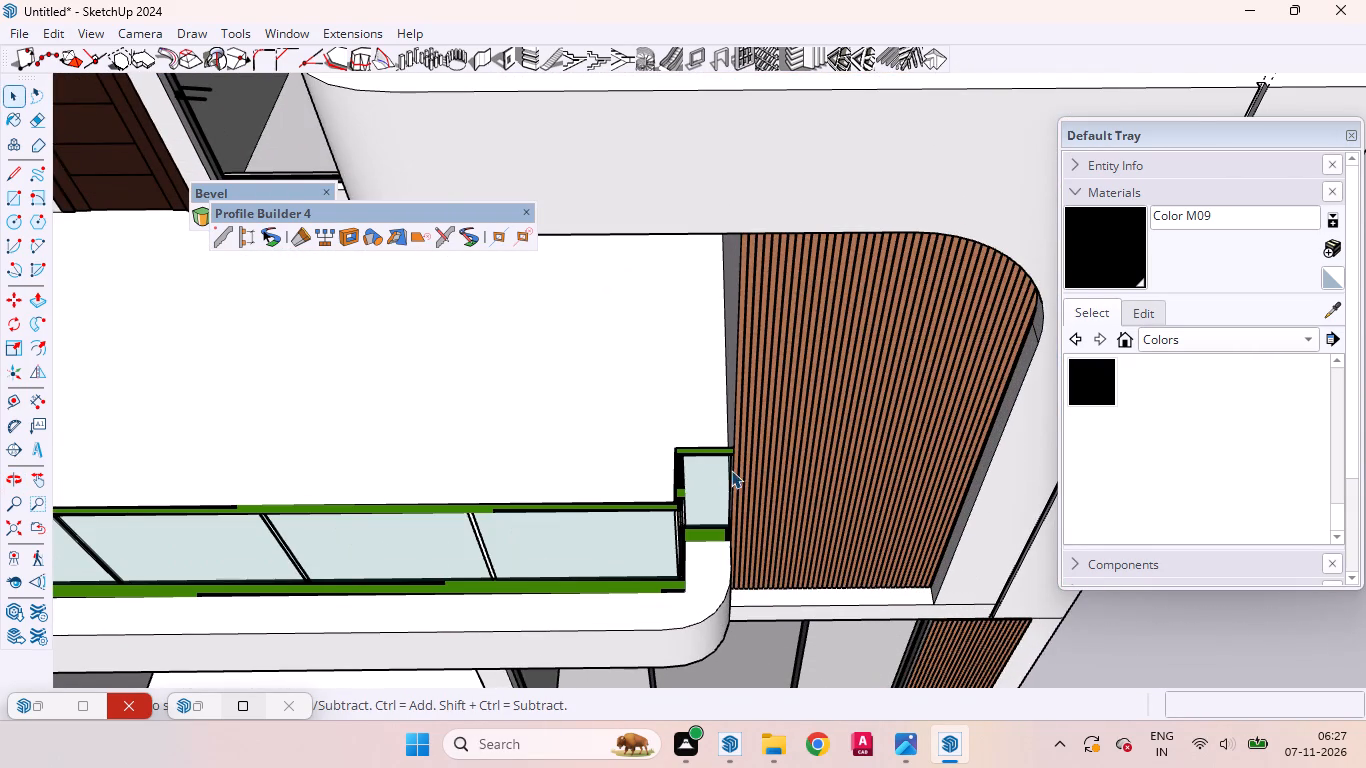
pyautogui.scroll(-3, 731, 471)
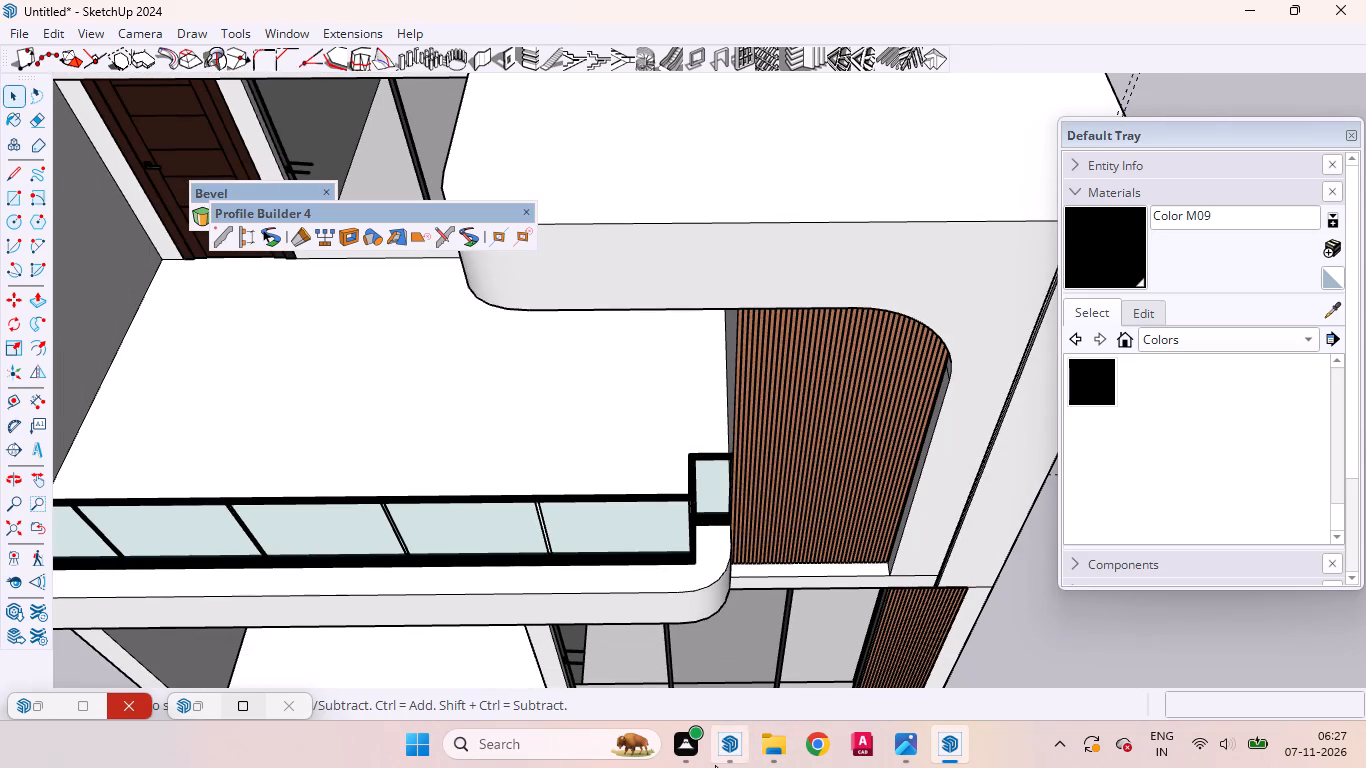
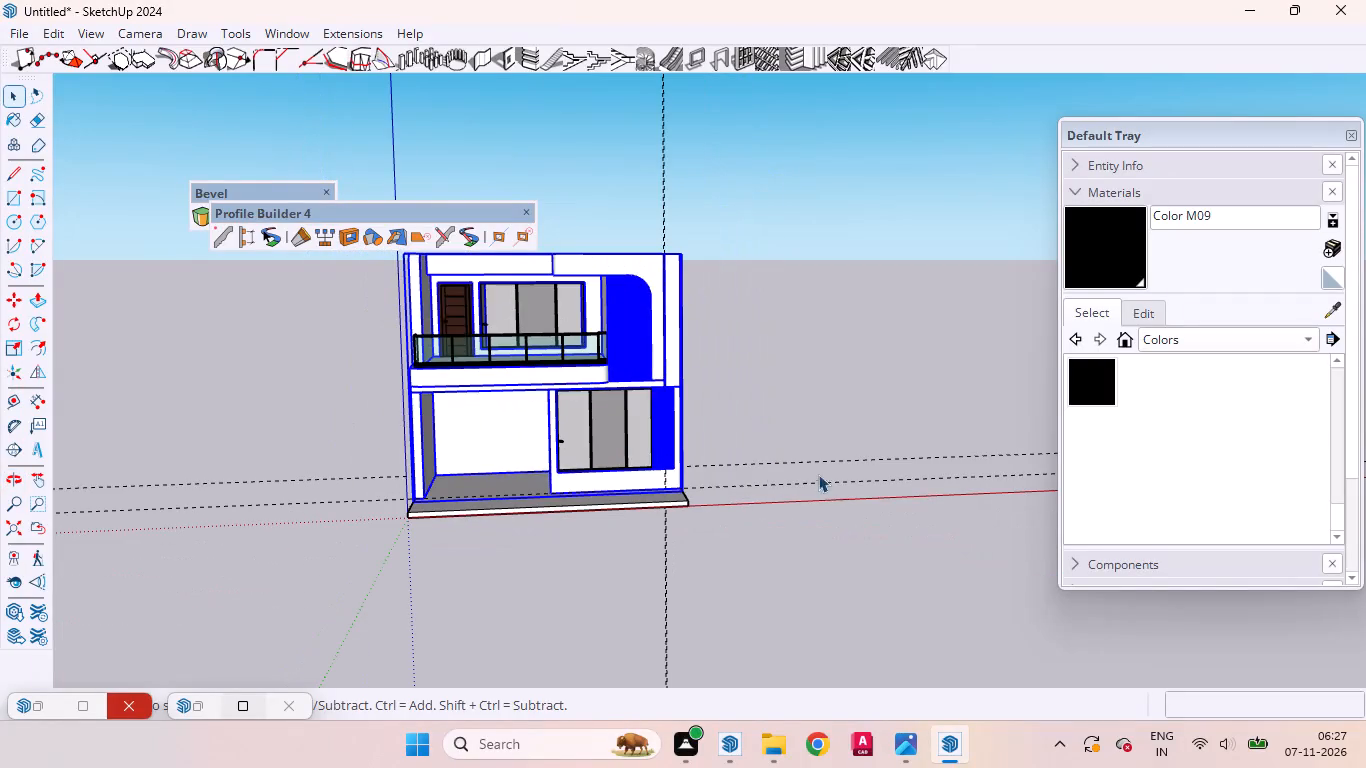
# Delete the remaining dashed guide lines around the house, both the horizontal ones and the vertical one.
pyautogui.click(839, 480)
pyautogui.moveTo(864, 520); pyautogui.dragTo(768, 391)
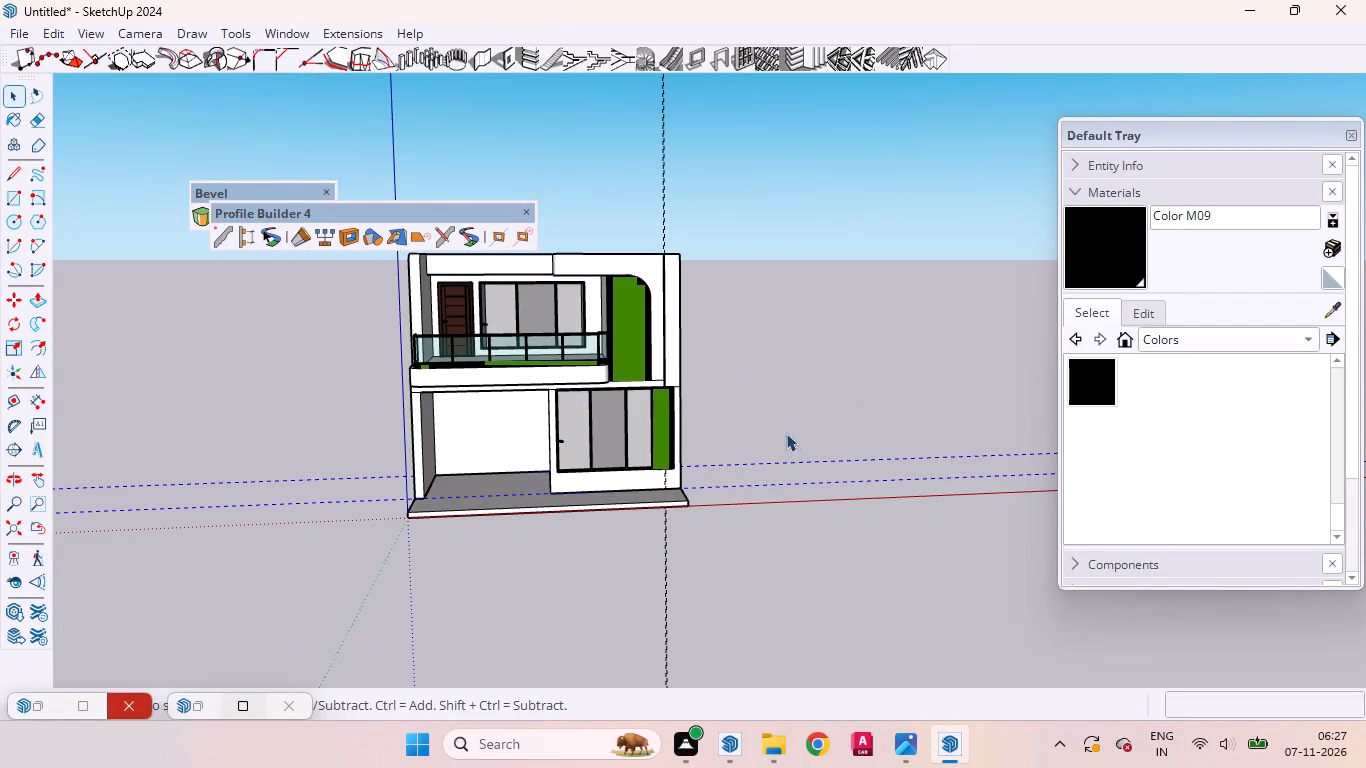
pyautogui.press('Delete')
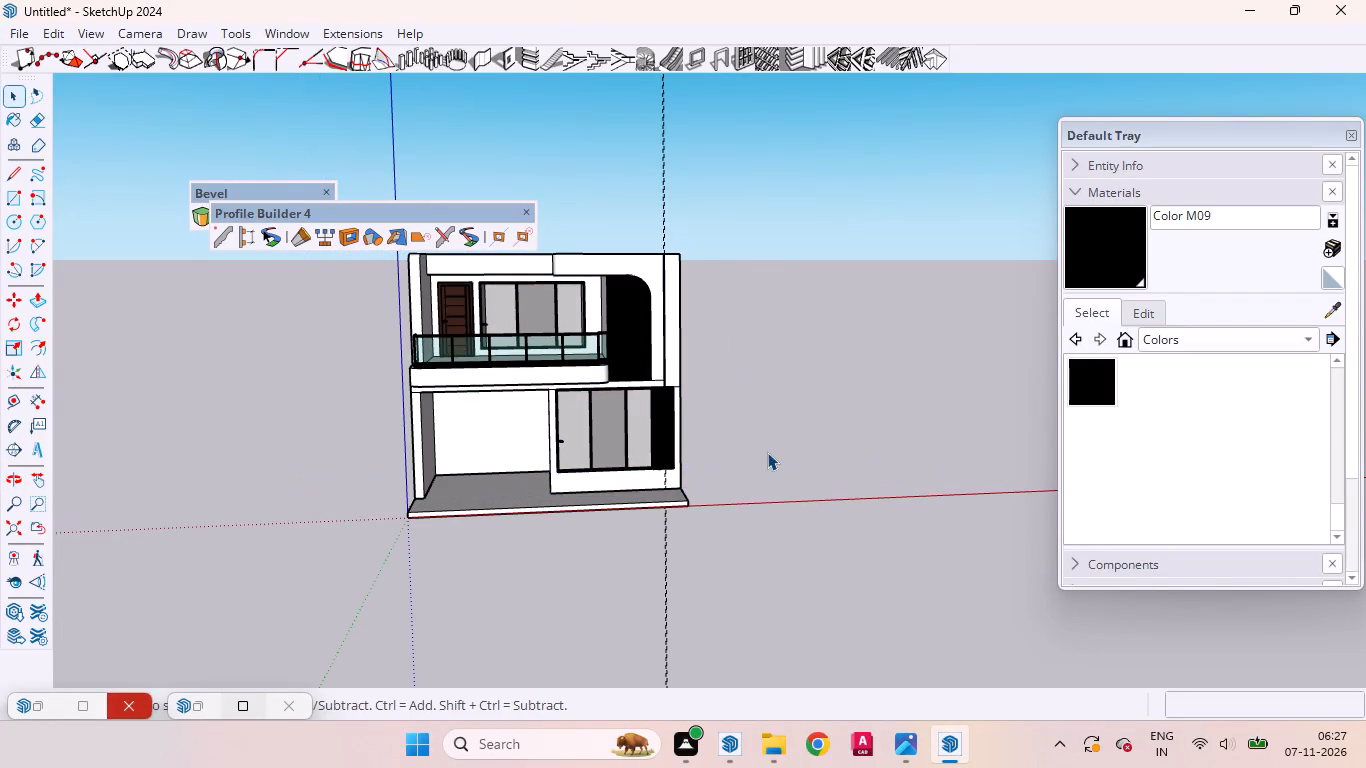
pyautogui.moveTo(747, 206); pyautogui.dragTo(582, 99)
pyautogui.press('Delete')
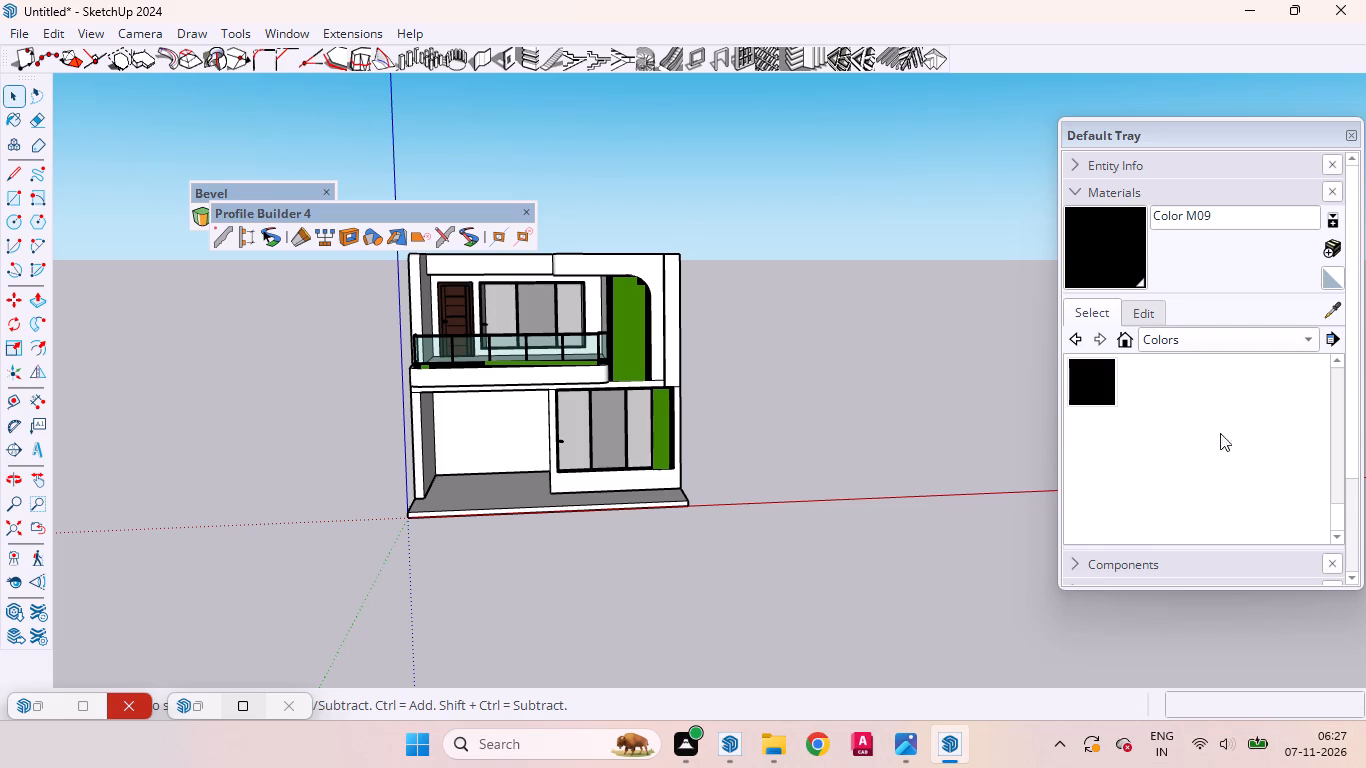
# Display the Views toolbar for access to the standard camera views.
pyautogui.rightClick(601, 25)
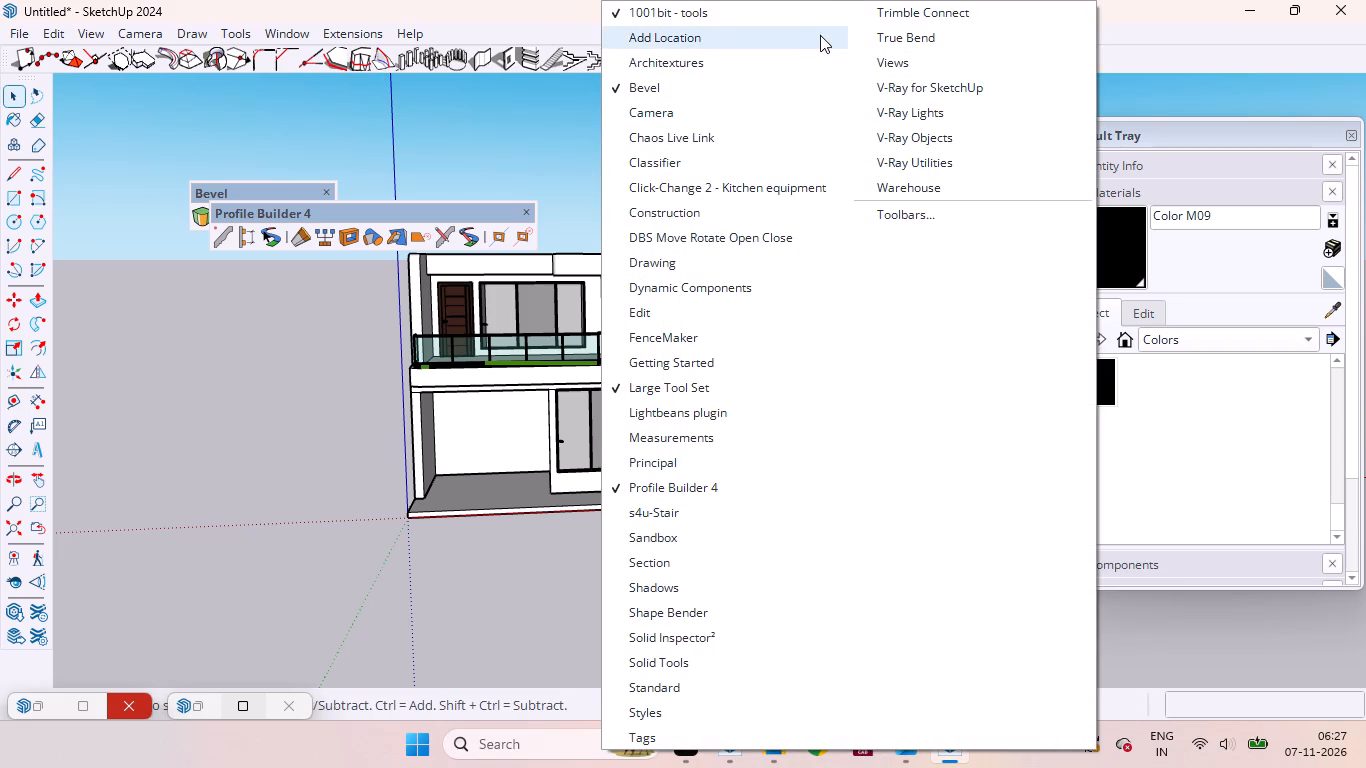
pyautogui.click(853, 60)
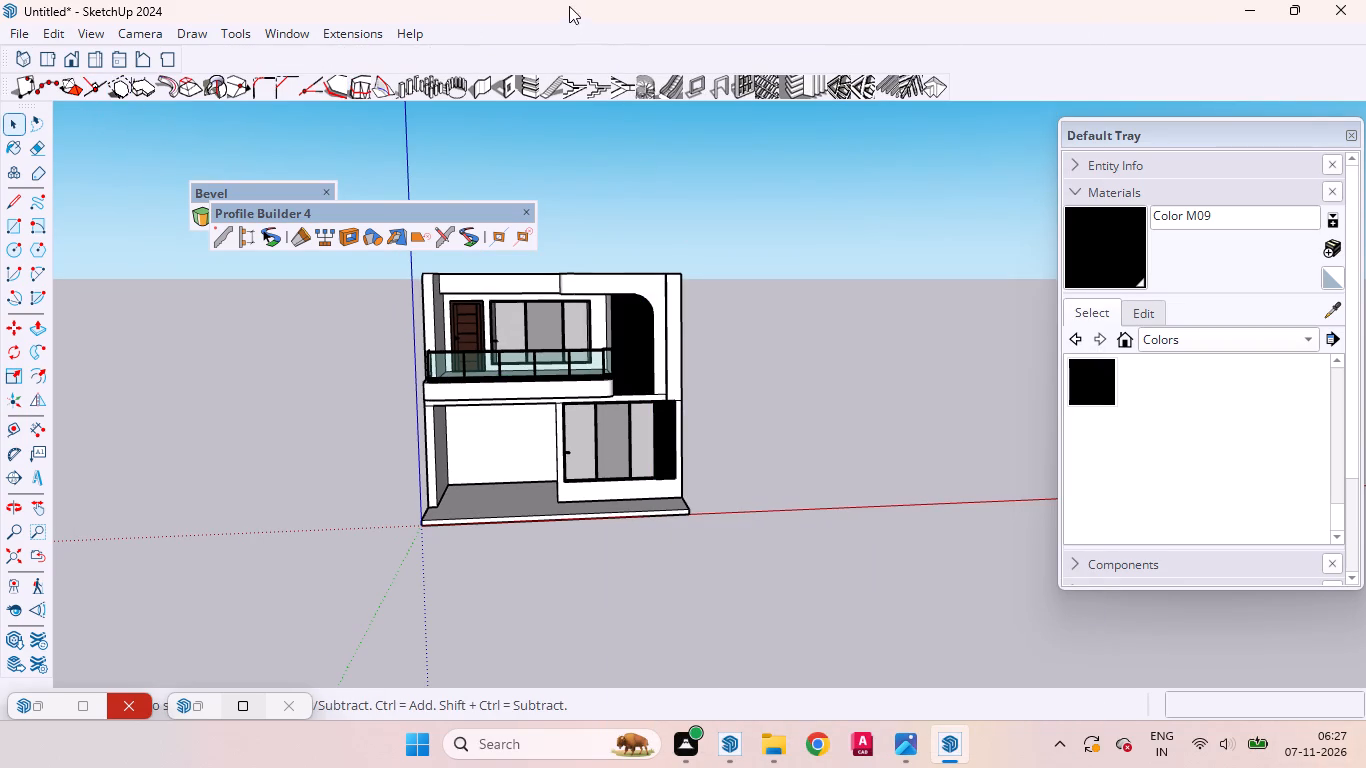
# Add a scene that saves the standard Front view with the whole house facade framed close up.
pyautogui.click(70, 52)
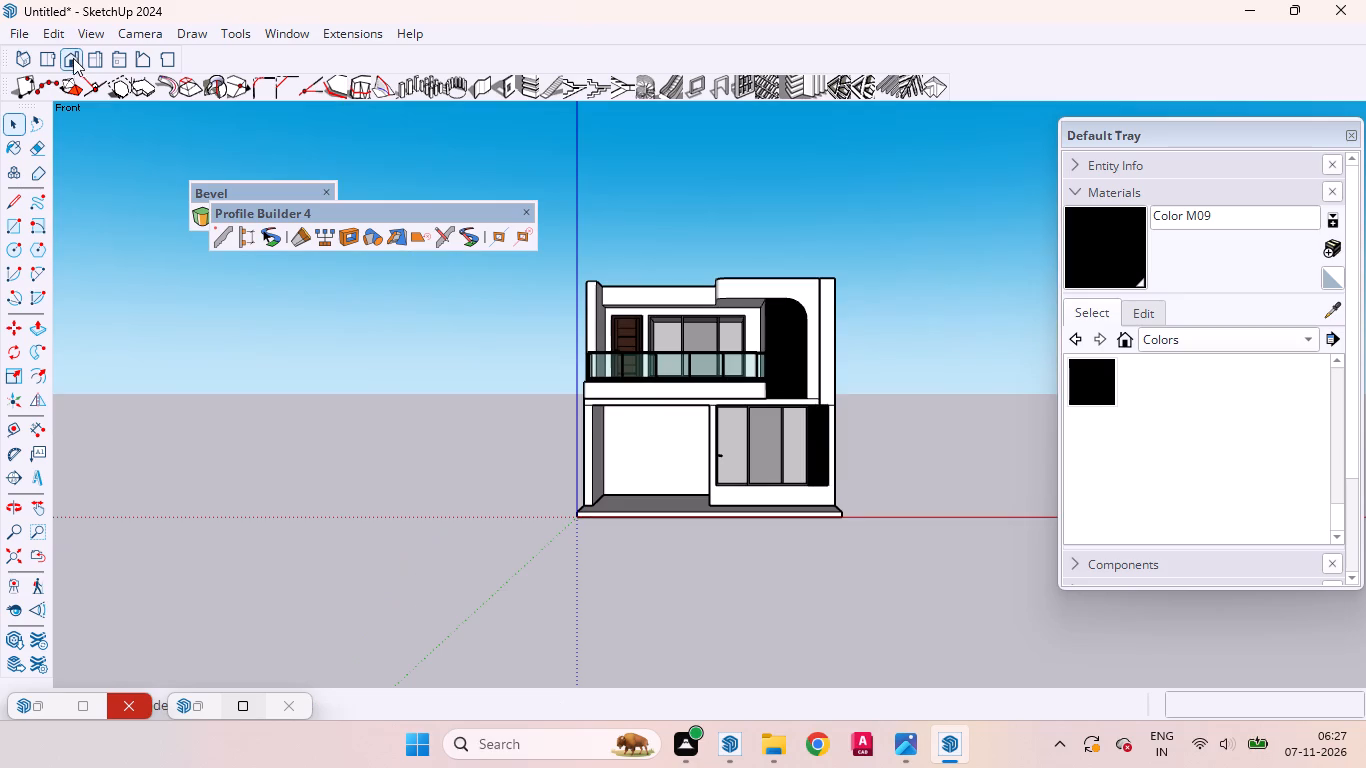
pyautogui.scroll(1, 644, 343)
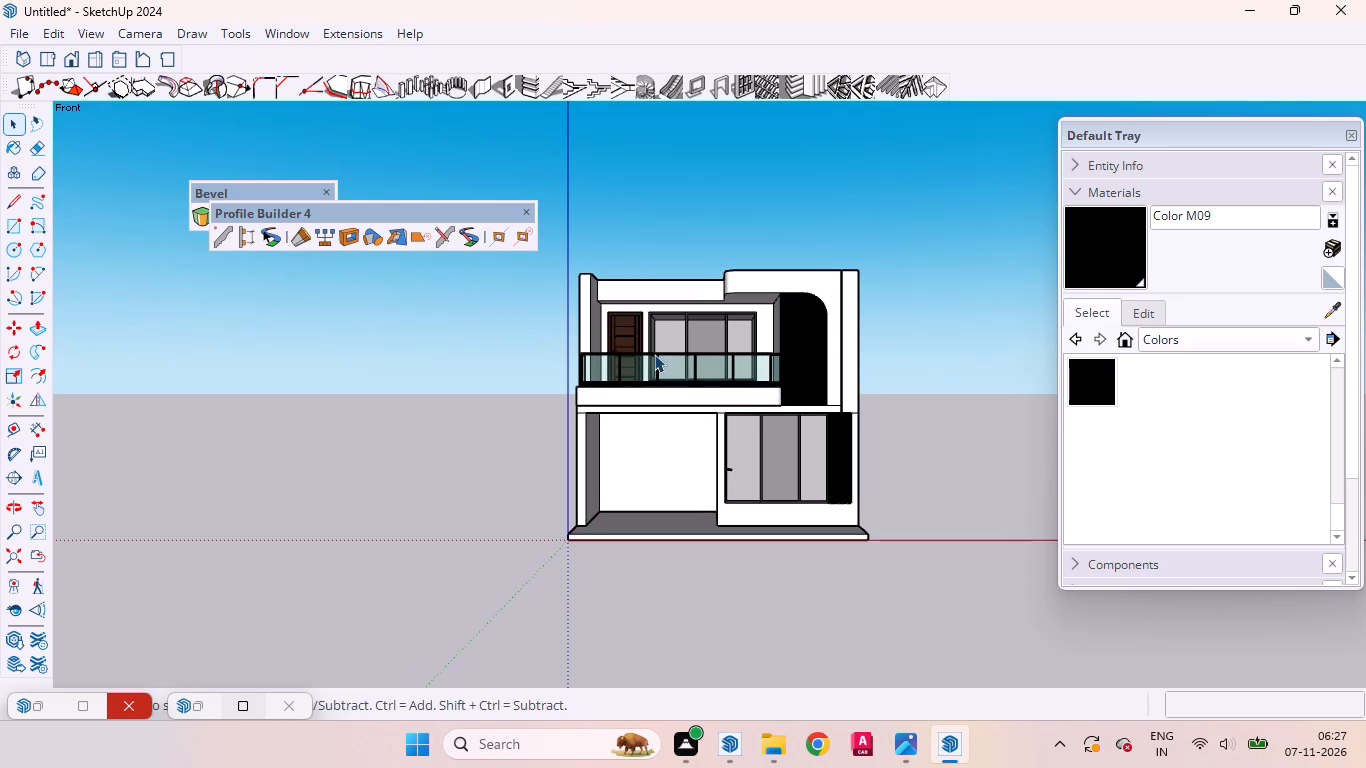
pyautogui.scroll(4, 704, 422)
pyautogui.scroll(-1, 704, 422)
pyautogui.scroll(2, 704, 422)
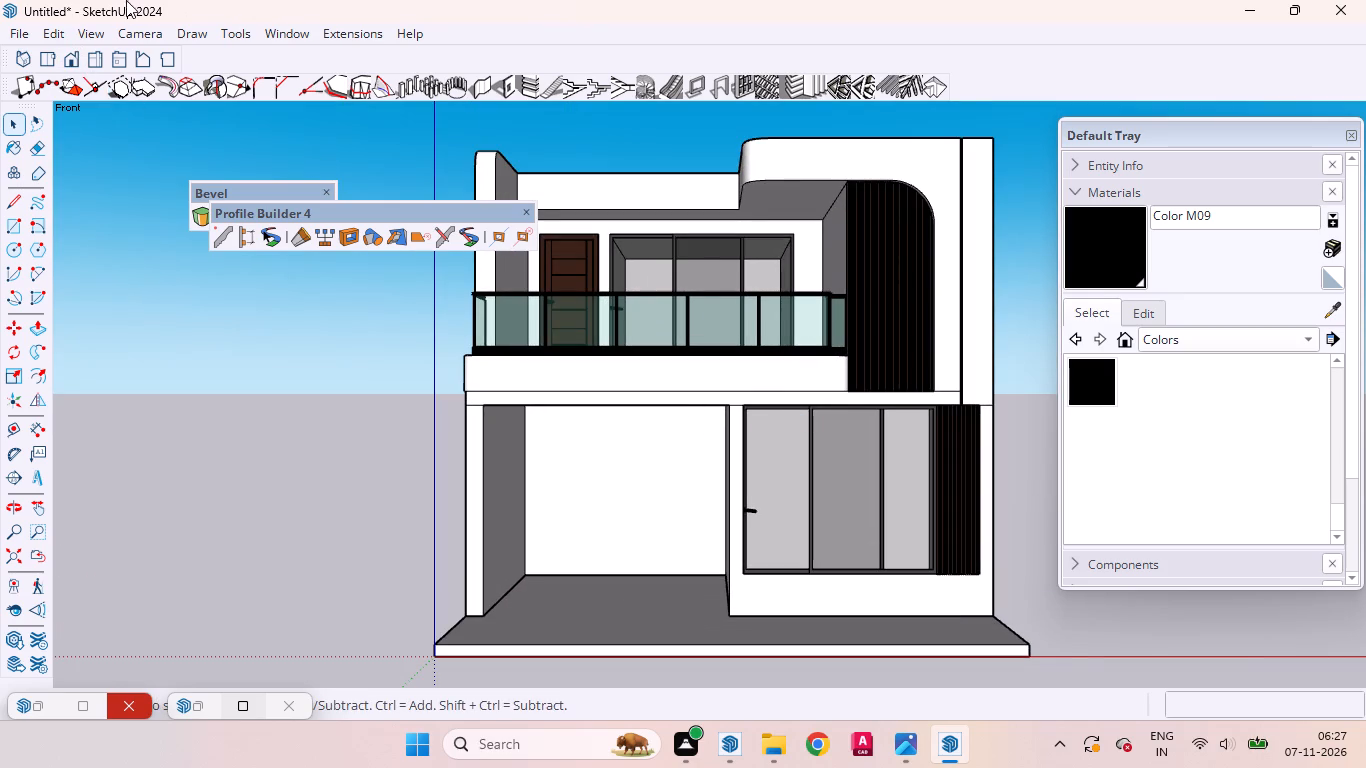
pyautogui.click(101, 30)
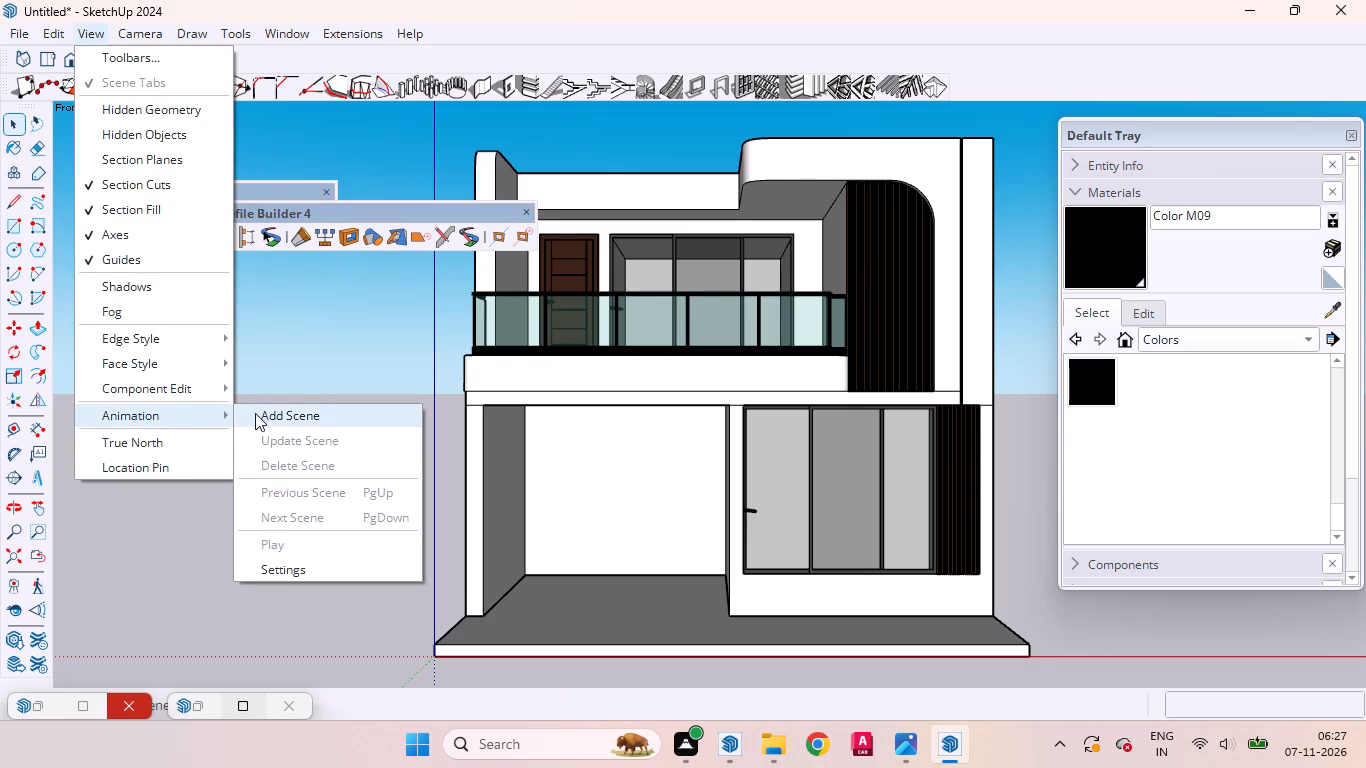
pyautogui.click(255, 413)
pyautogui.press('space')
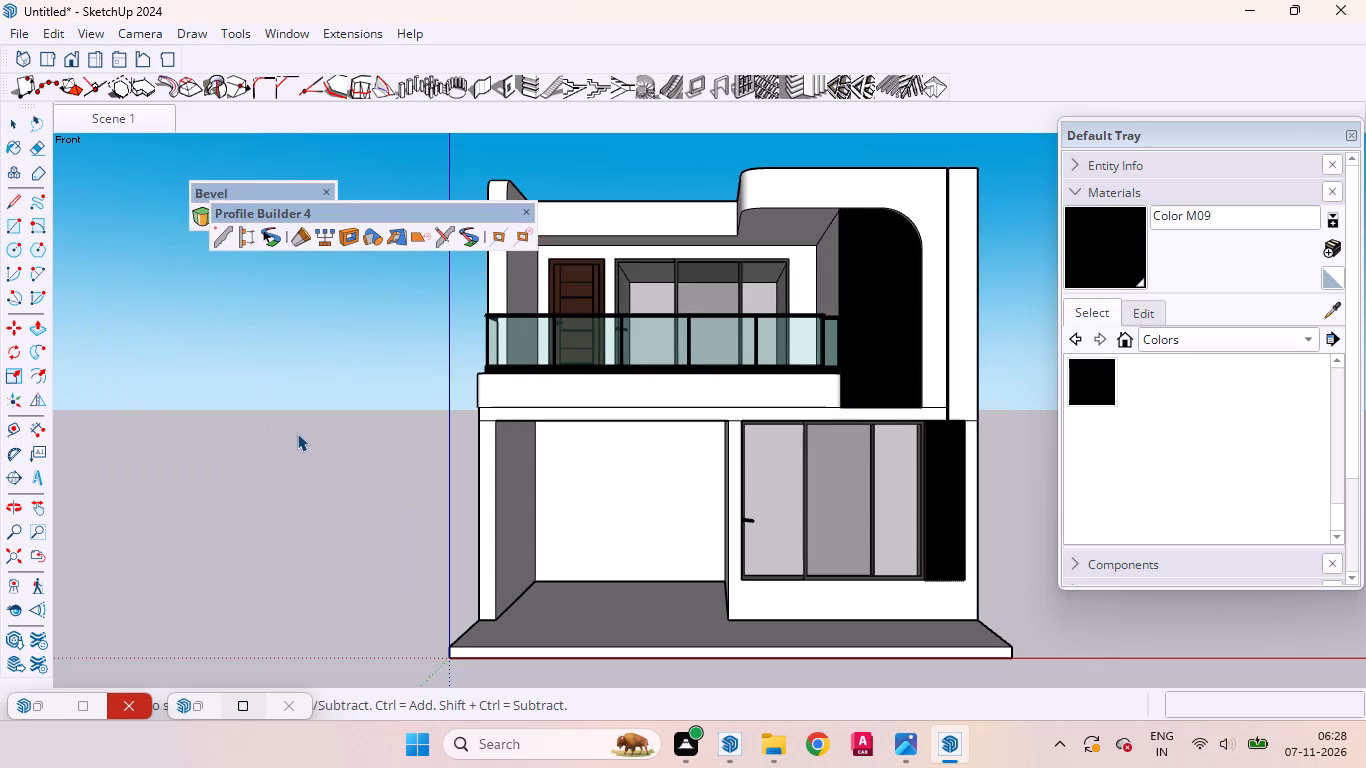
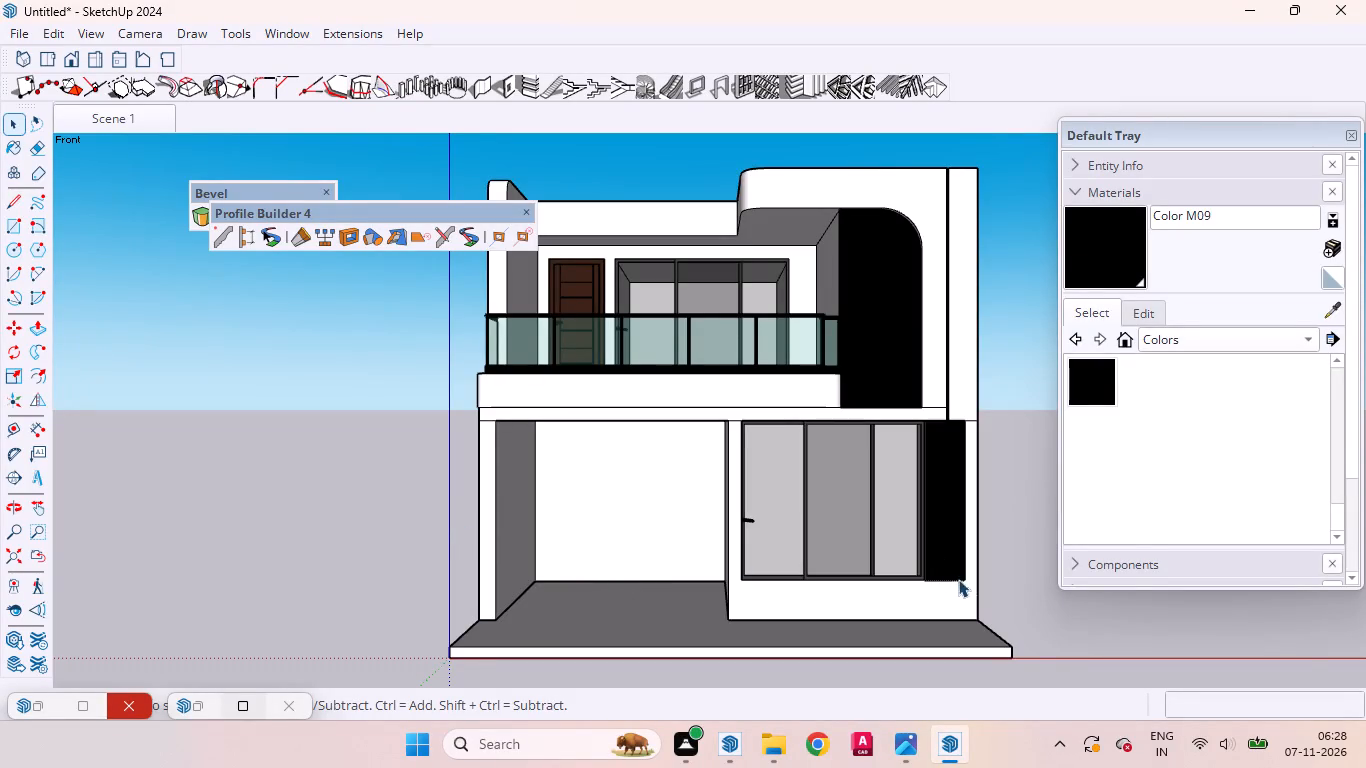
# Open the house group for editing and erase the short edge separating the porch's left front column from the beam above.
pyautogui.doubleClick(491, 492)
pyautogui.scroll(3, 490, 497)
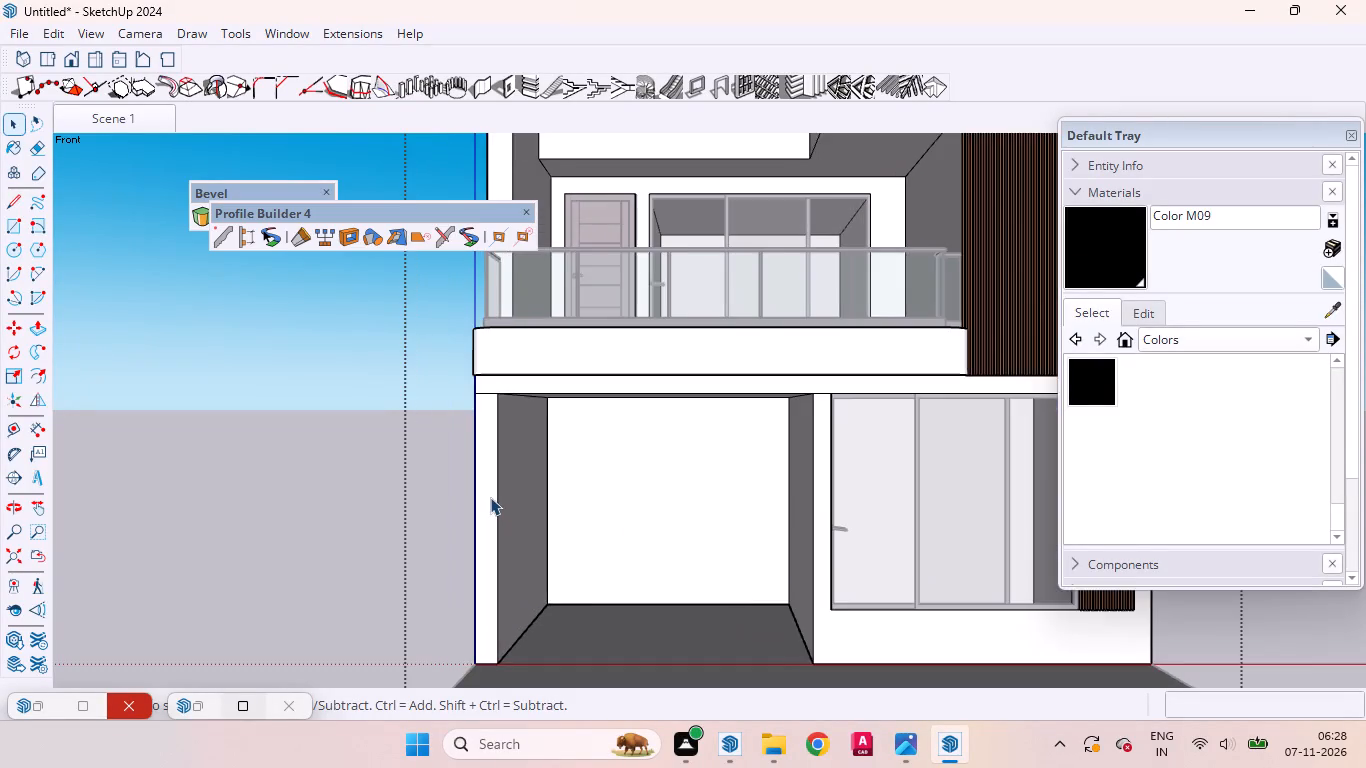
pyautogui.scroll(-3, 498, 505)
pyautogui.scroll(4, 499, 524)
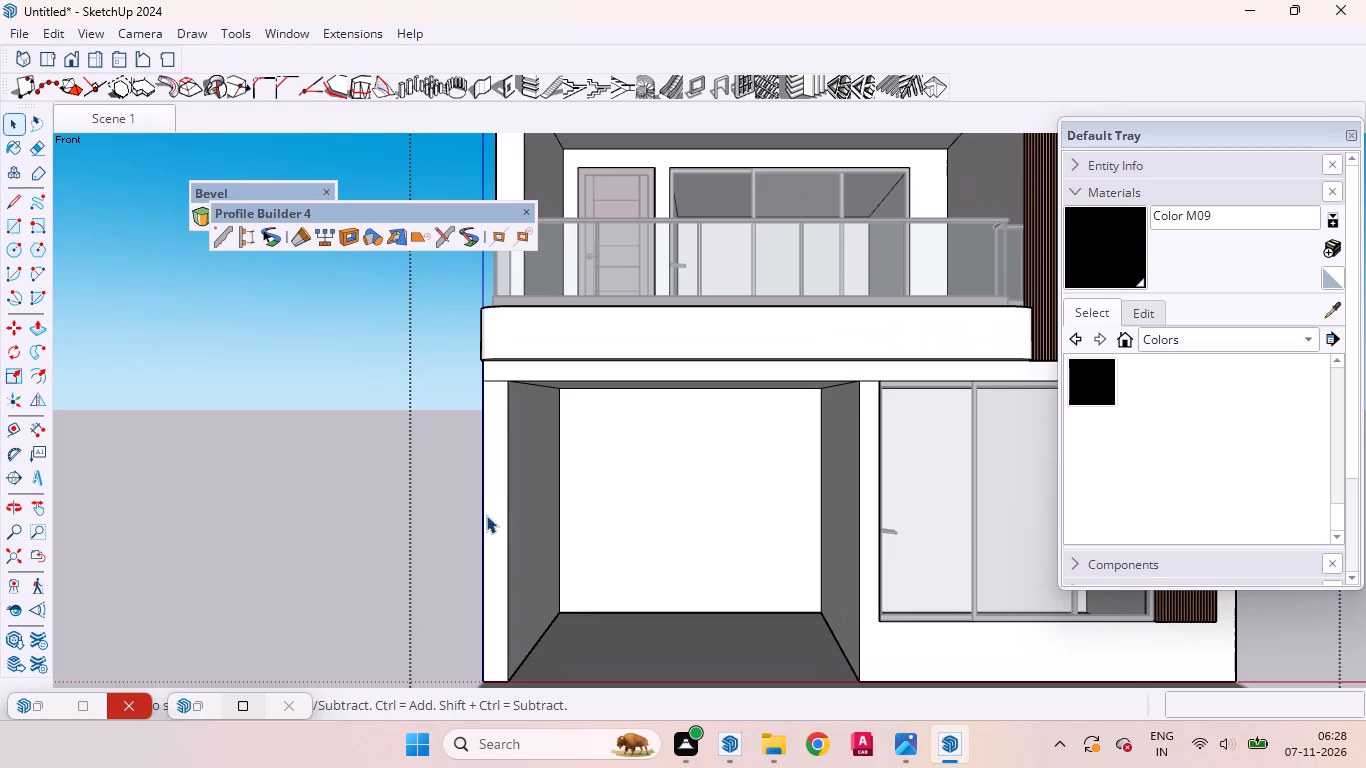
pyautogui.moveTo(489, 516); pyautogui.dragTo(506, 493, button='middle')
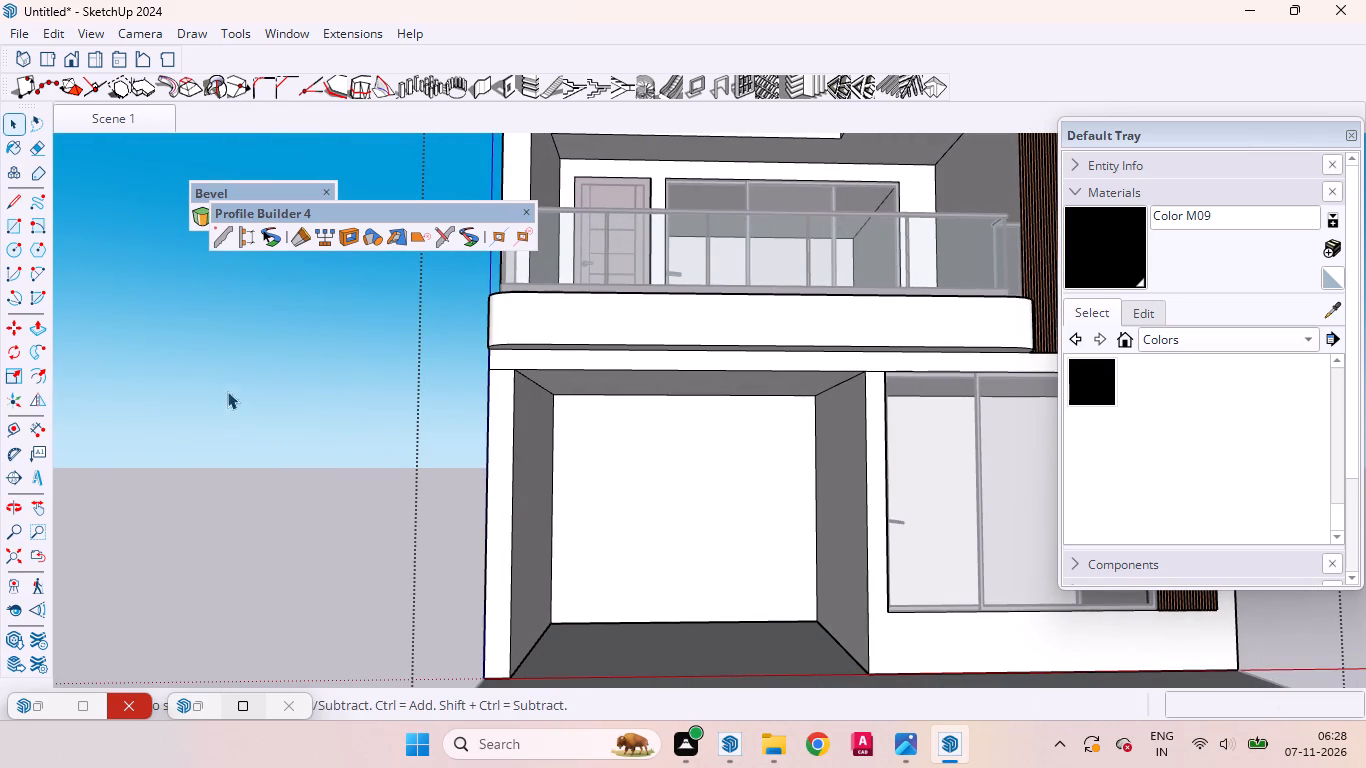
pyautogui.scroll(-4, 505, 319)
pyautogui.scroll(4, 556, 366)
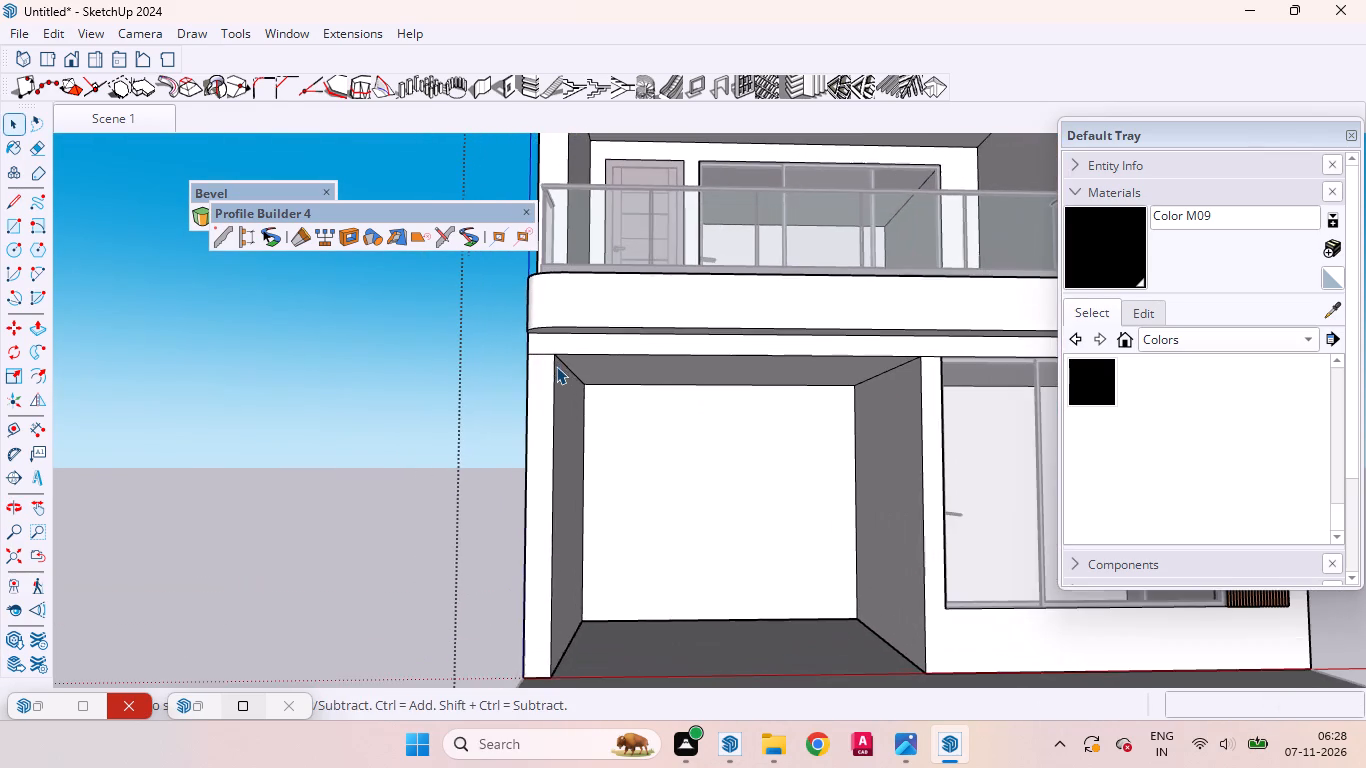
pyautogui.scroll(5, 561, 350)
pyautogui.scroll(-1, 561, 346)
pyautogui.scroll(3, 549, 352)
pyautogui.click(519, 360)
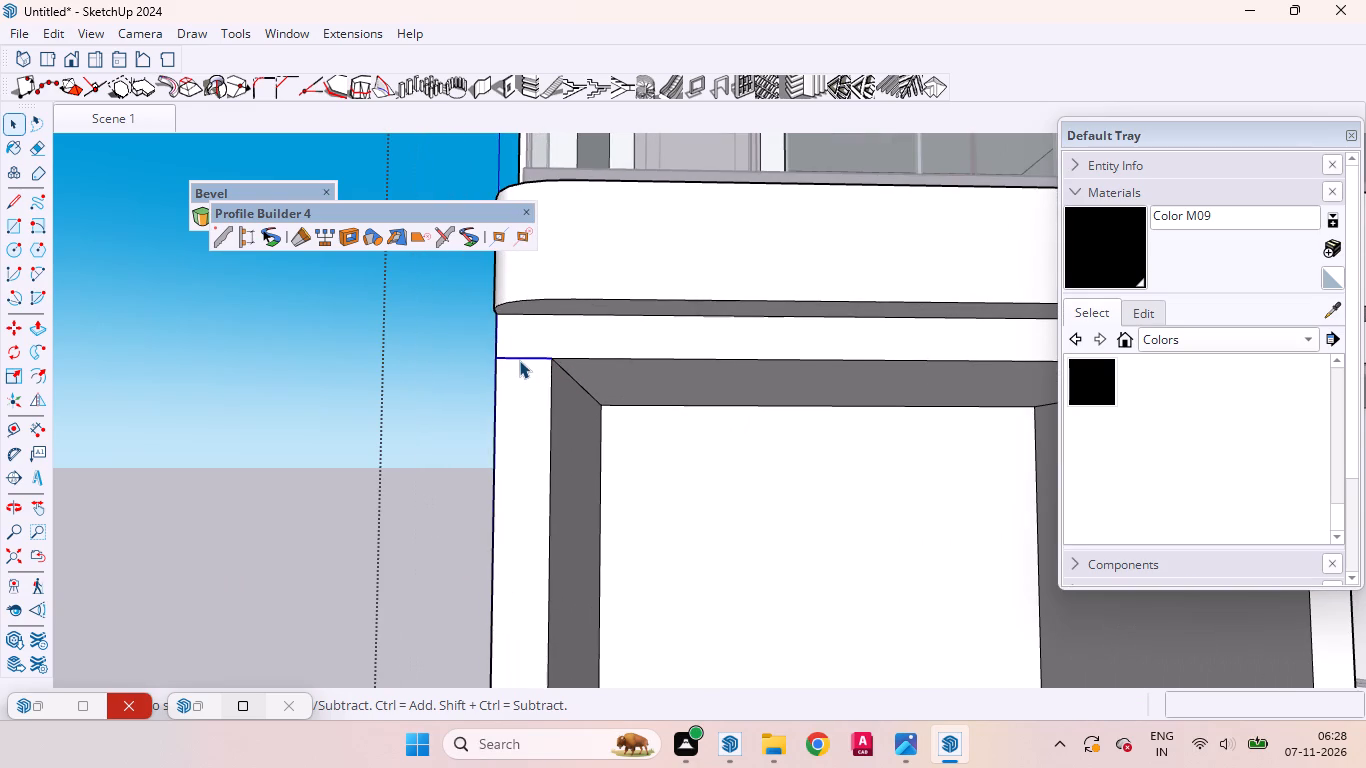
pyautogui.rightClick(519, 360)
pyautogui.click(554, 392)
# Place a horizontal guide line about 6' 7" above the base of the porch's left front column.
pyautogui.scroll(-9, 555, 365)
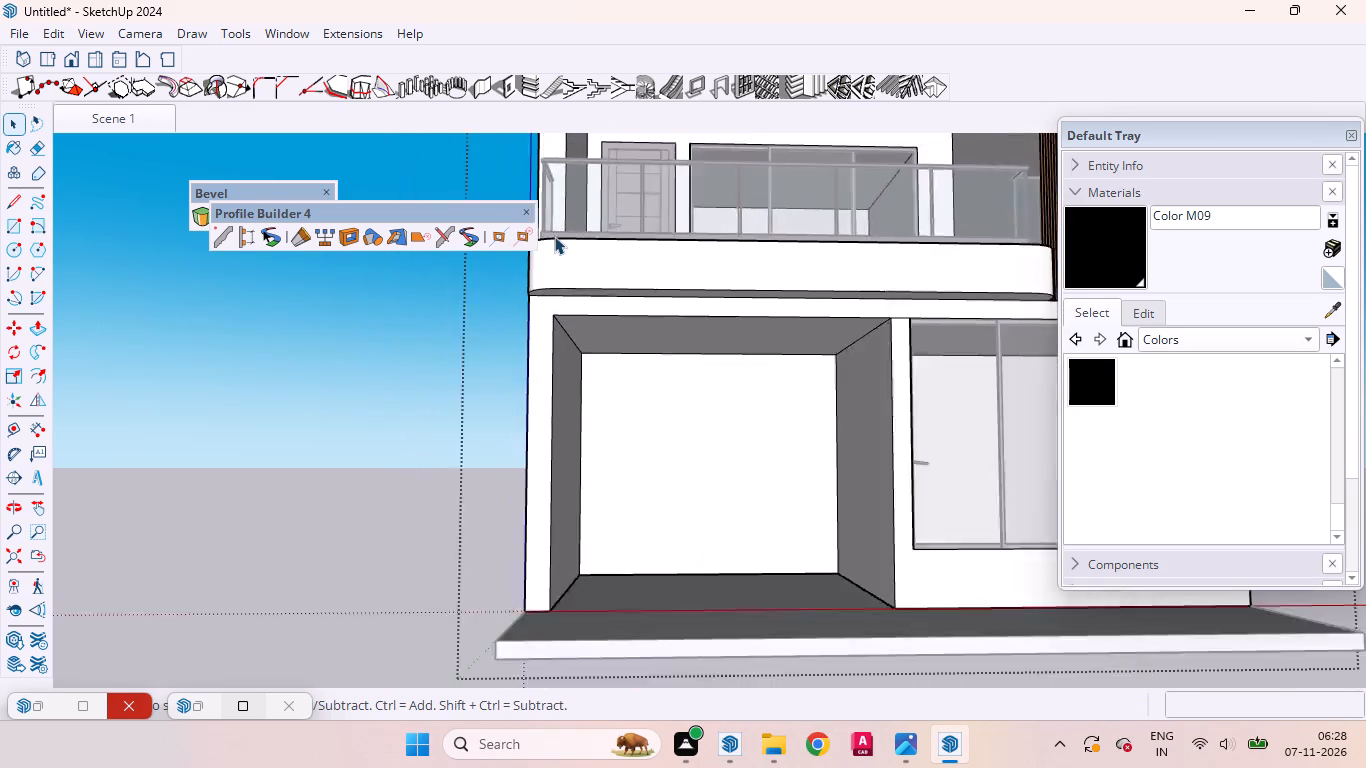
pyautogui.scroll(-2, 554, 236)
pyautogui.moveTo(579, 418); pyautogui.dragTo(514, 497, button='middle')
pyautogui.scroll(1, 514, 497)
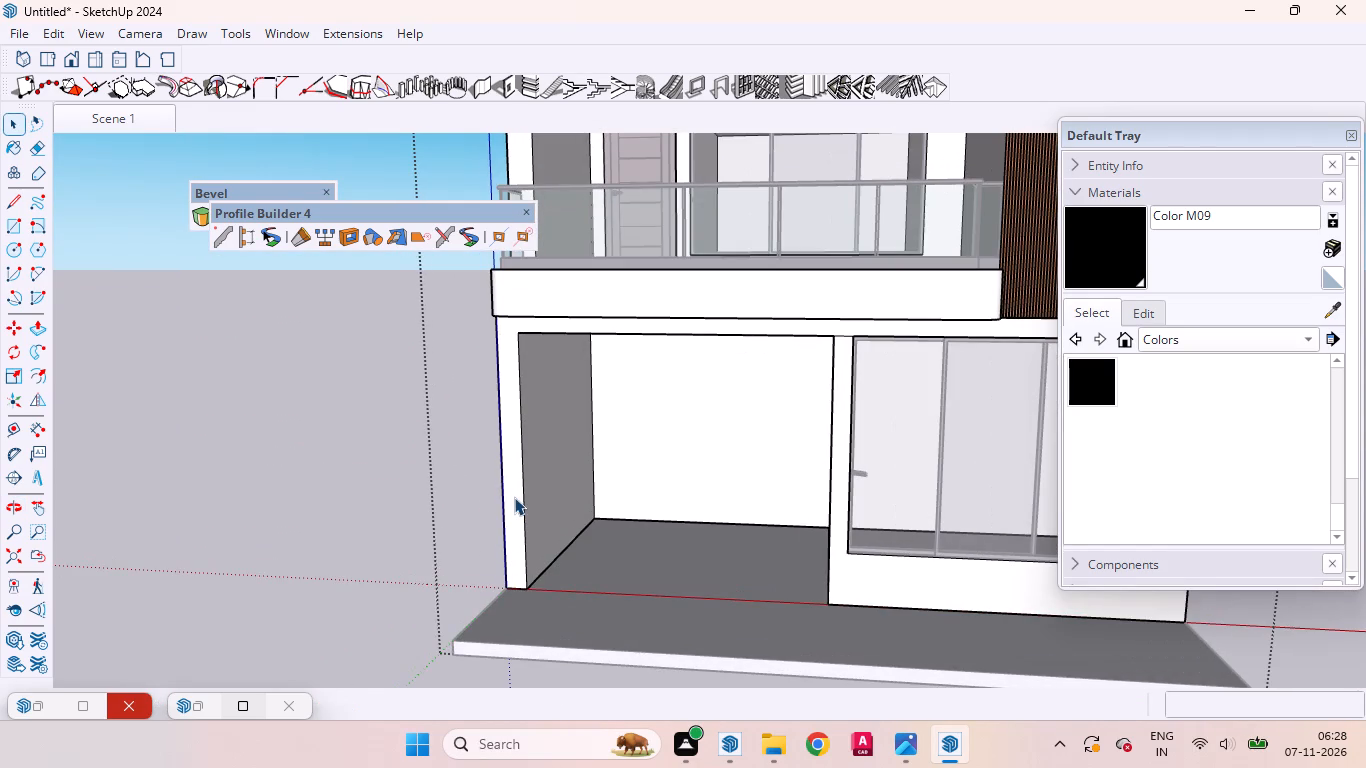
pyautogui.press('t')
pyautogui.scroll(6, 447, 619)
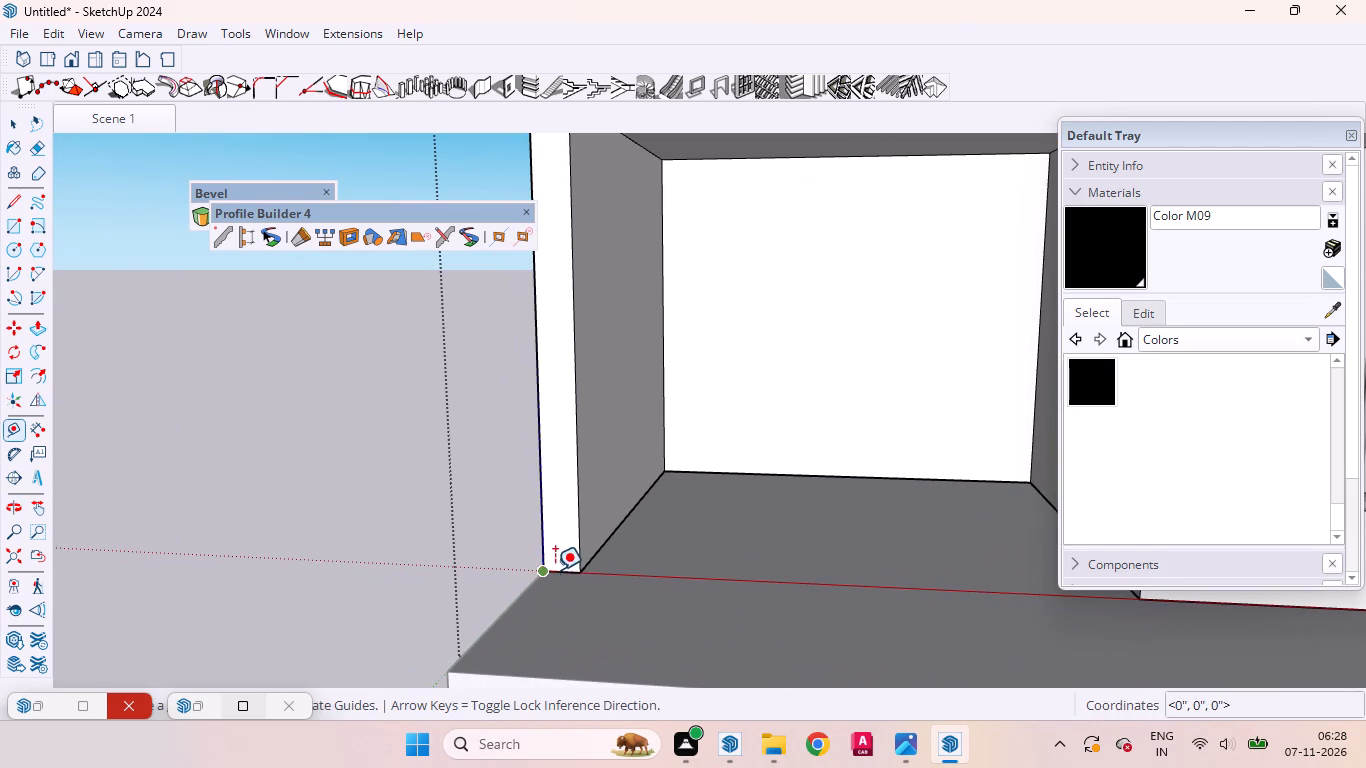
pyautogui.click(559, 570)
pyautogui.scroll(-6, 577, 472)
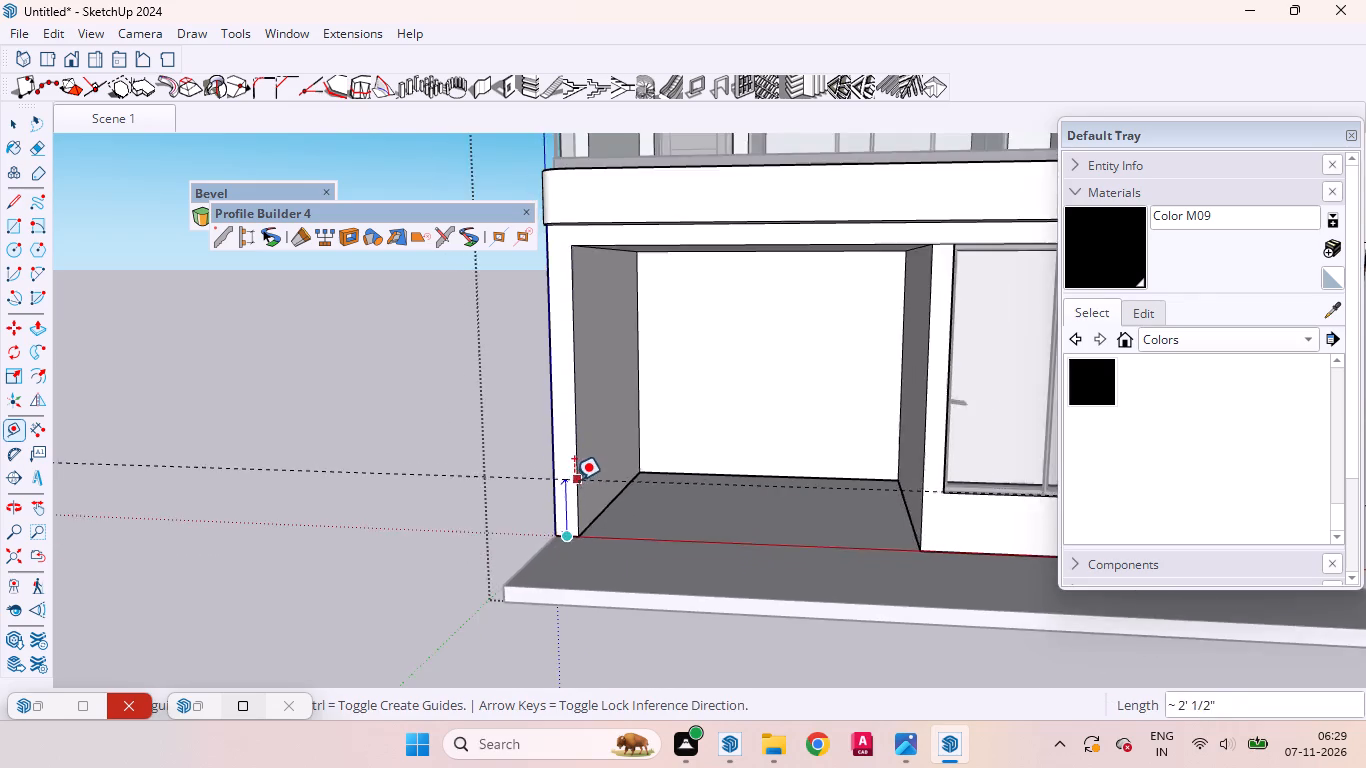
pyautogui.scroll(-5, 574, 480)
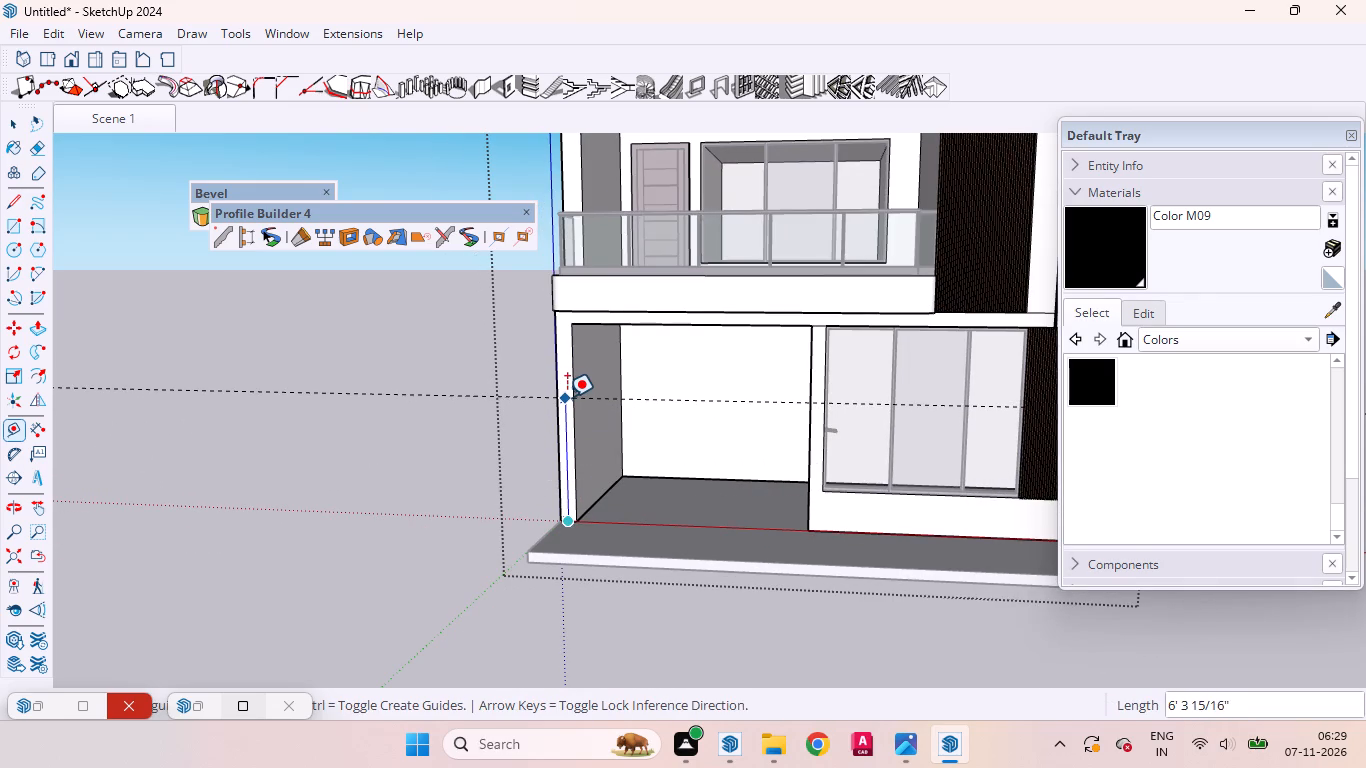
pyautogui.click(567, 393)
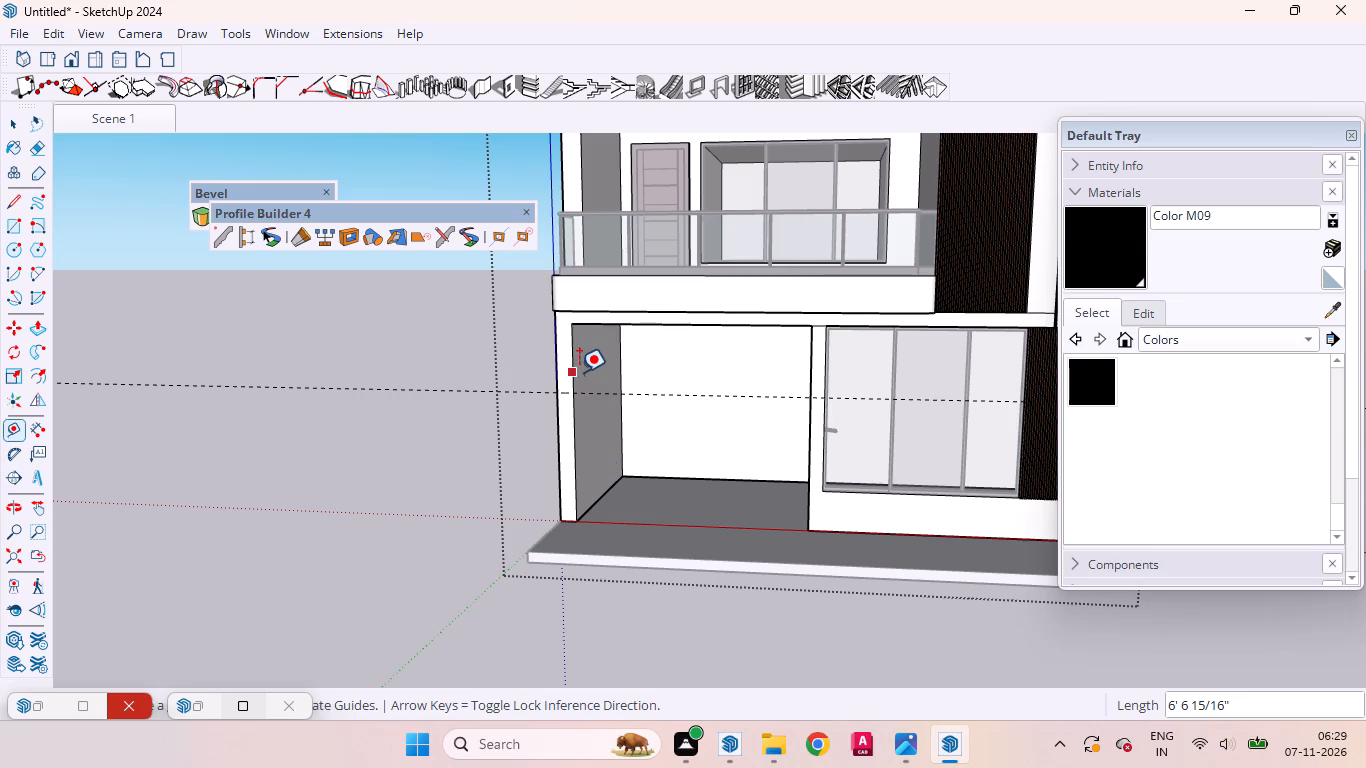
pyautogui.press('space')
# Draw a 10" line across the column's front face along the horizontal guide, splitting off its lower part.
pyautogui.click(560, 419)
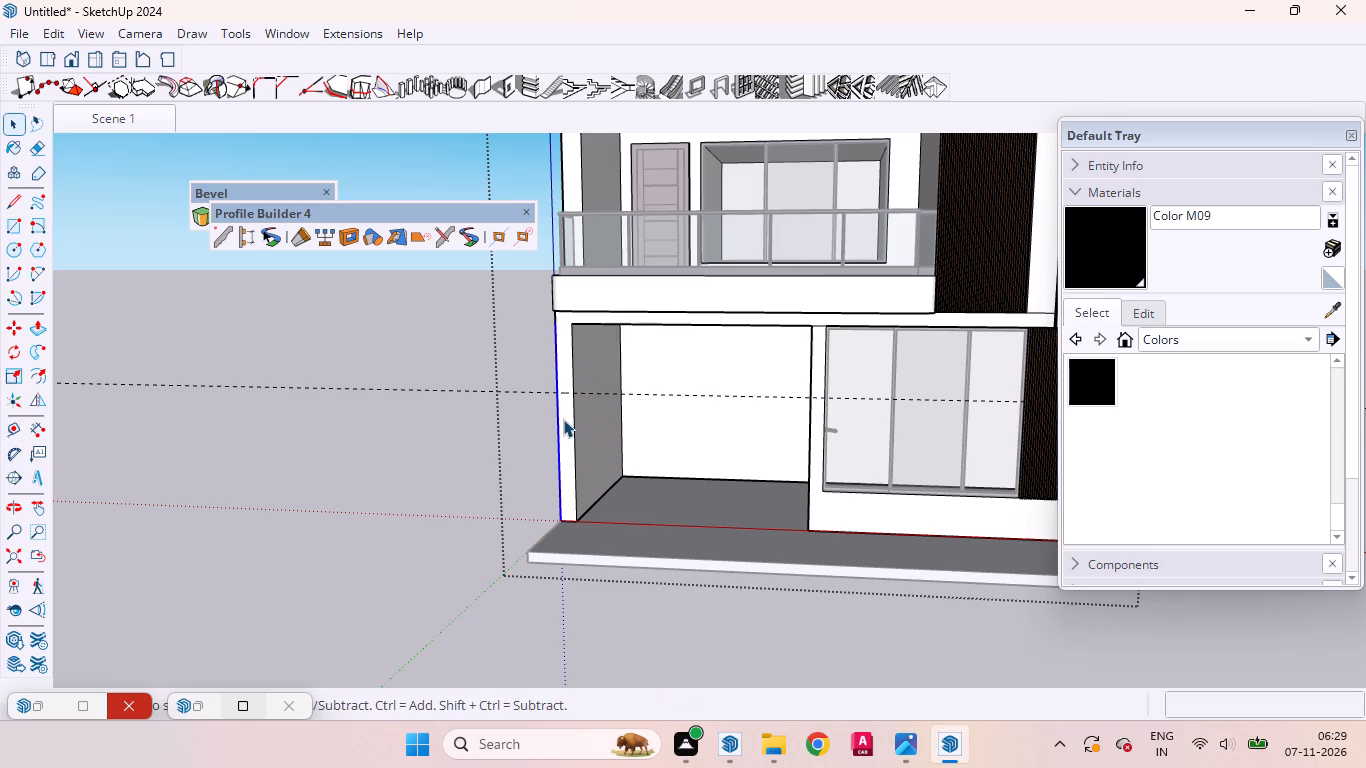
pyautogui.click(564, 419)
pyautogui.press('l')
pyautogui.scroll(5, 557, 401)
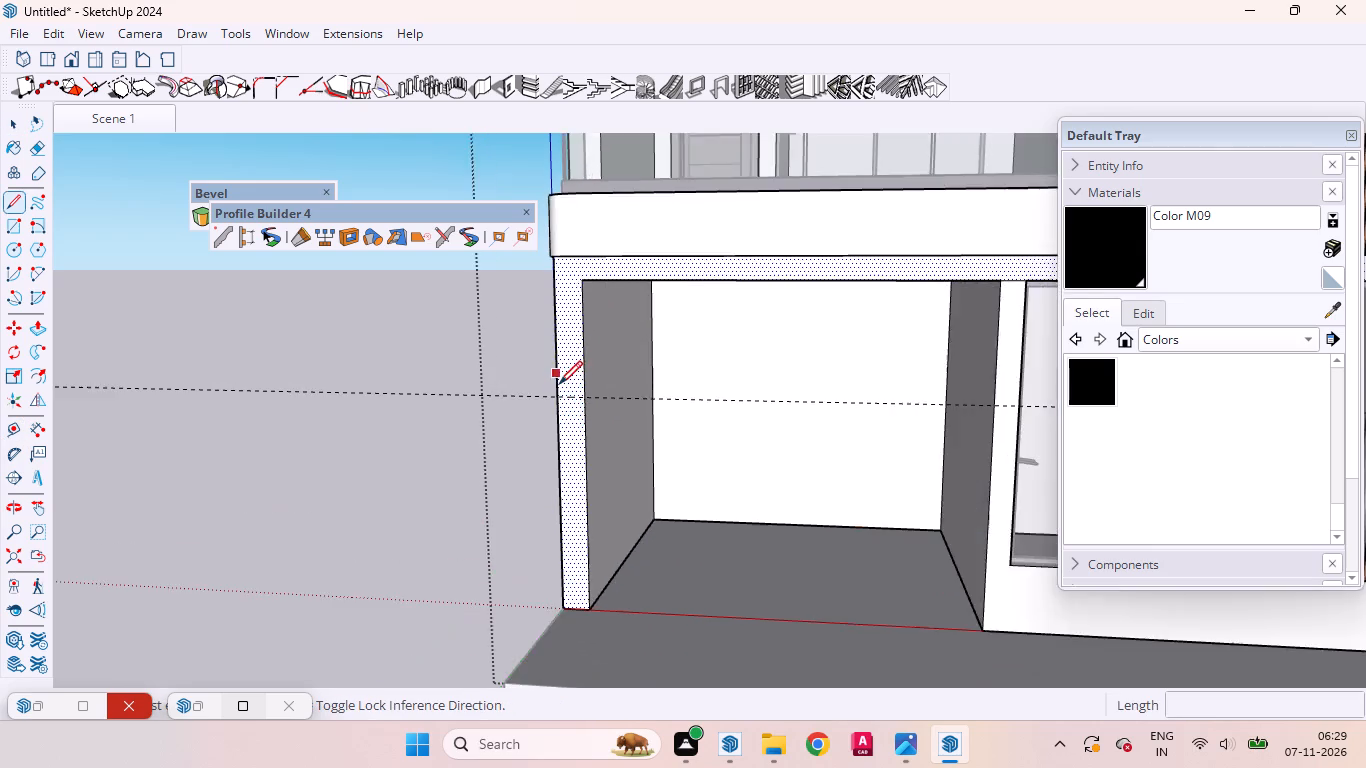
pyautogui.scroll(9, 559, 384)
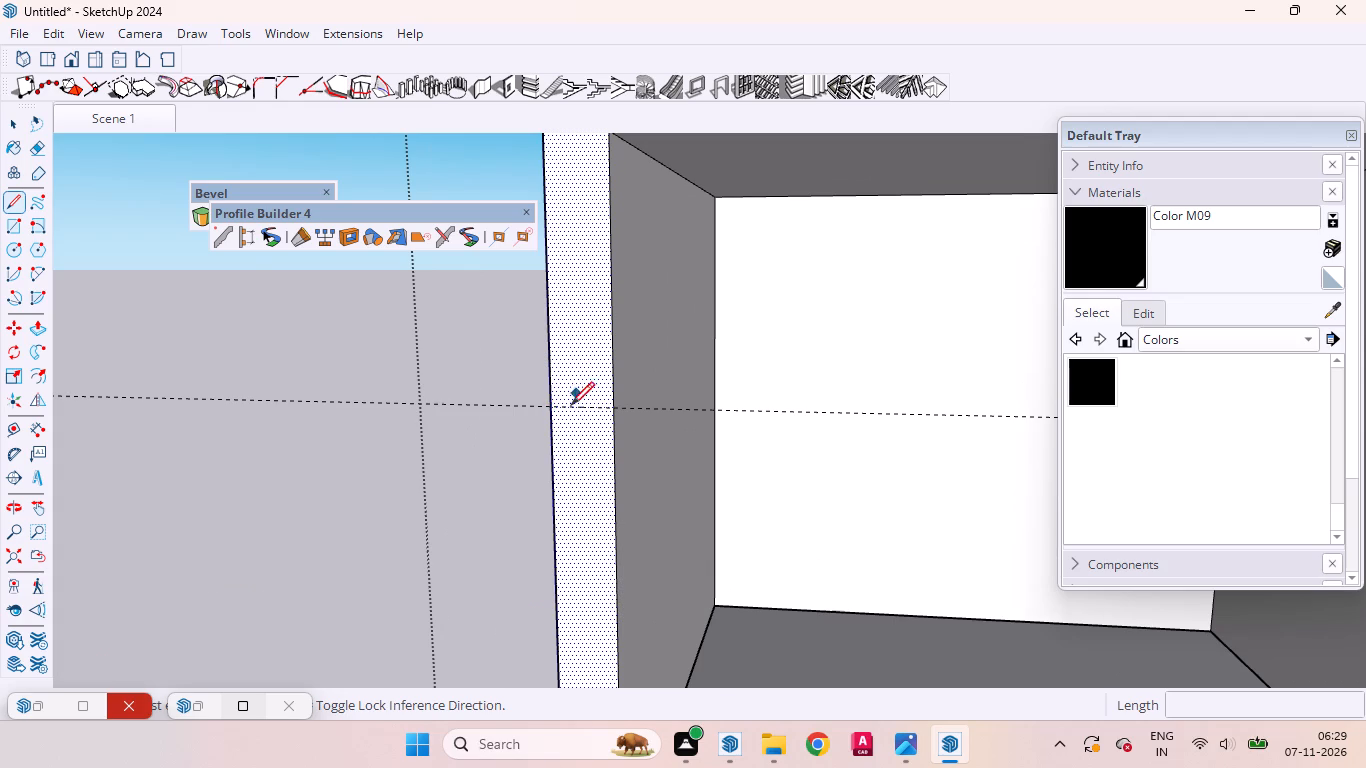
pyautogui.click(548, 412)
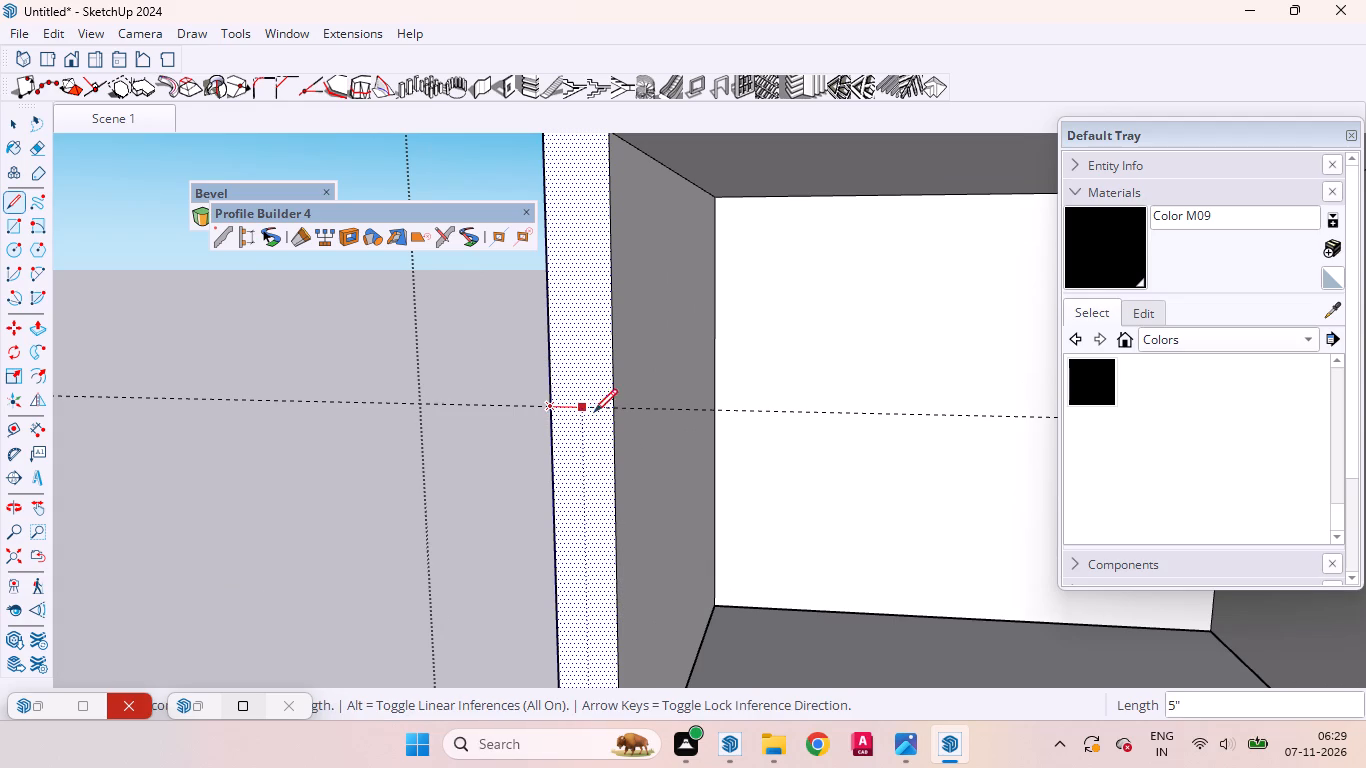
pyautogui.click(611, 408)
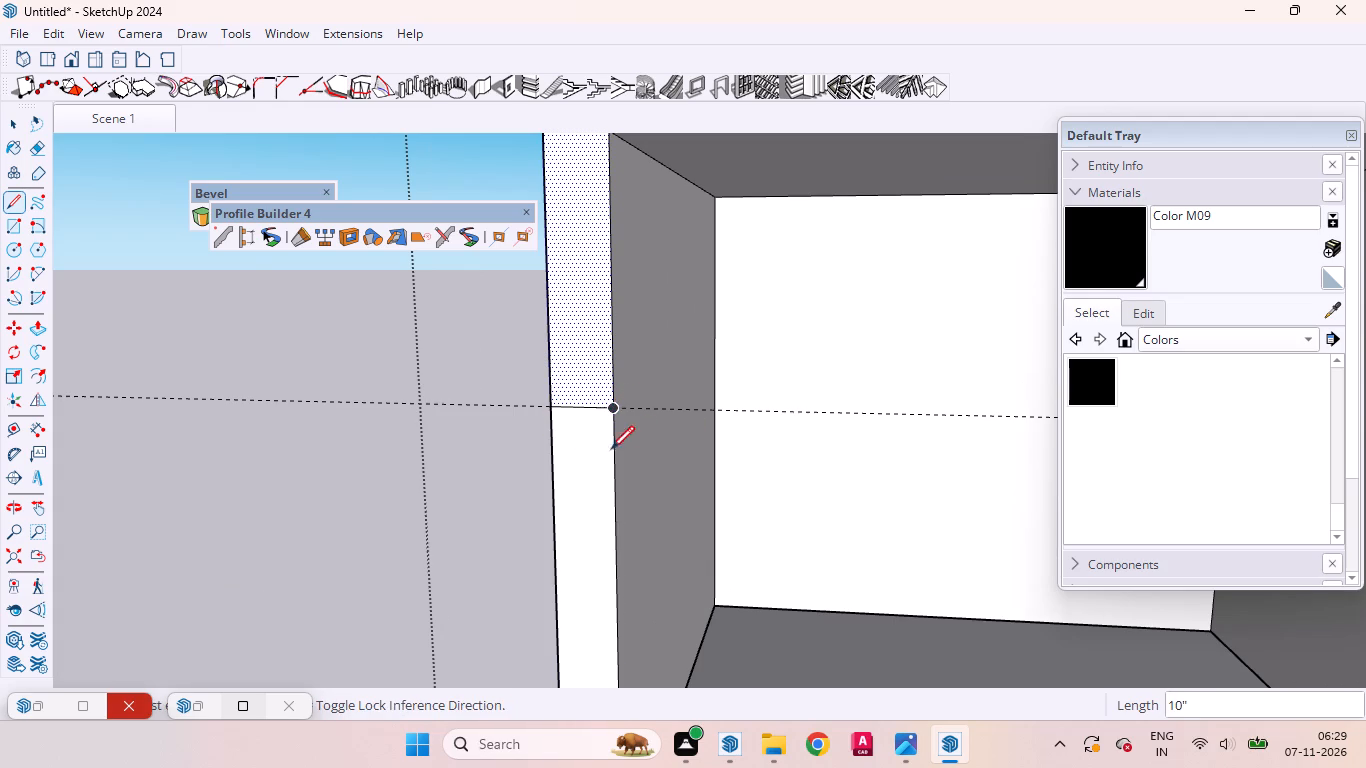
pyautogui.press('space')
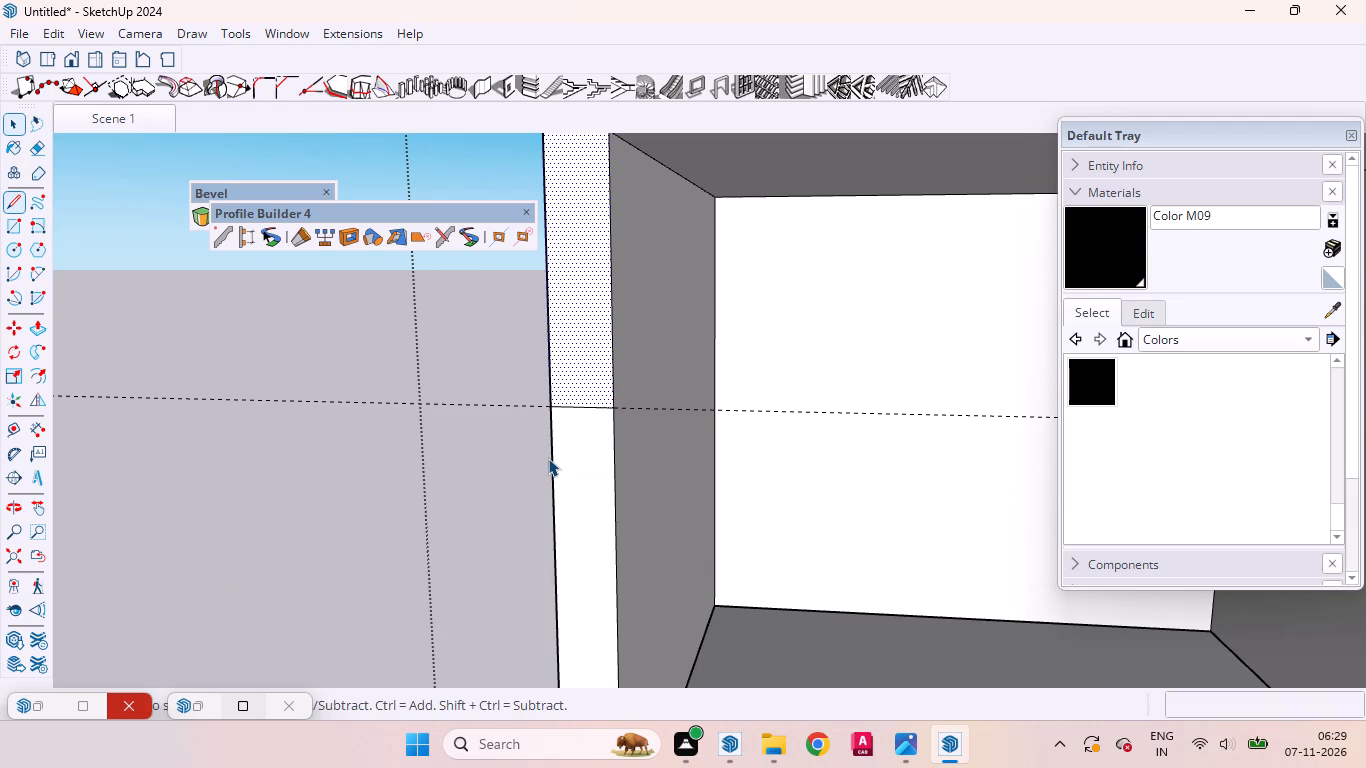
# Push/Pull the column's lower front face outward 5' to the front edge of the base slab, forming a low side wall.
pyautogui.press('p')
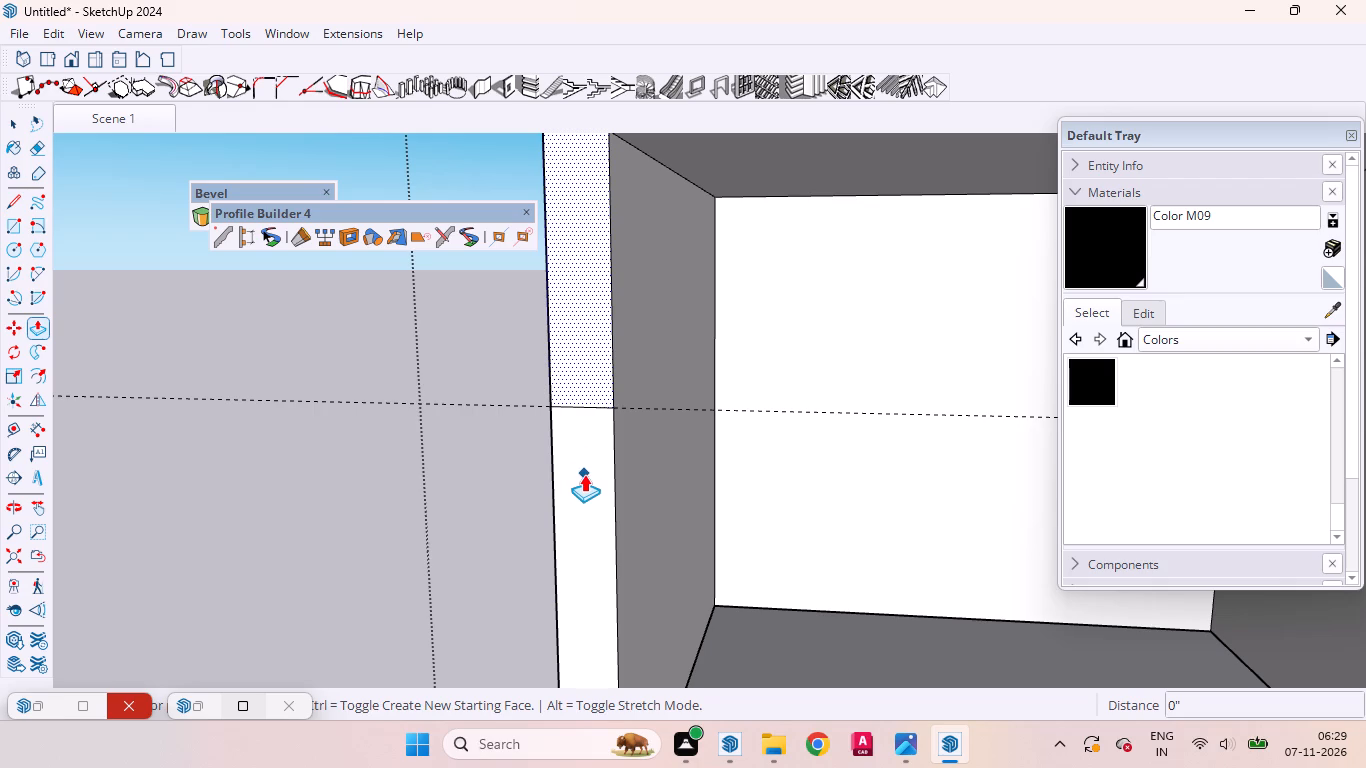
pyautogui.press('space')
pyautogui.click(584, 474)
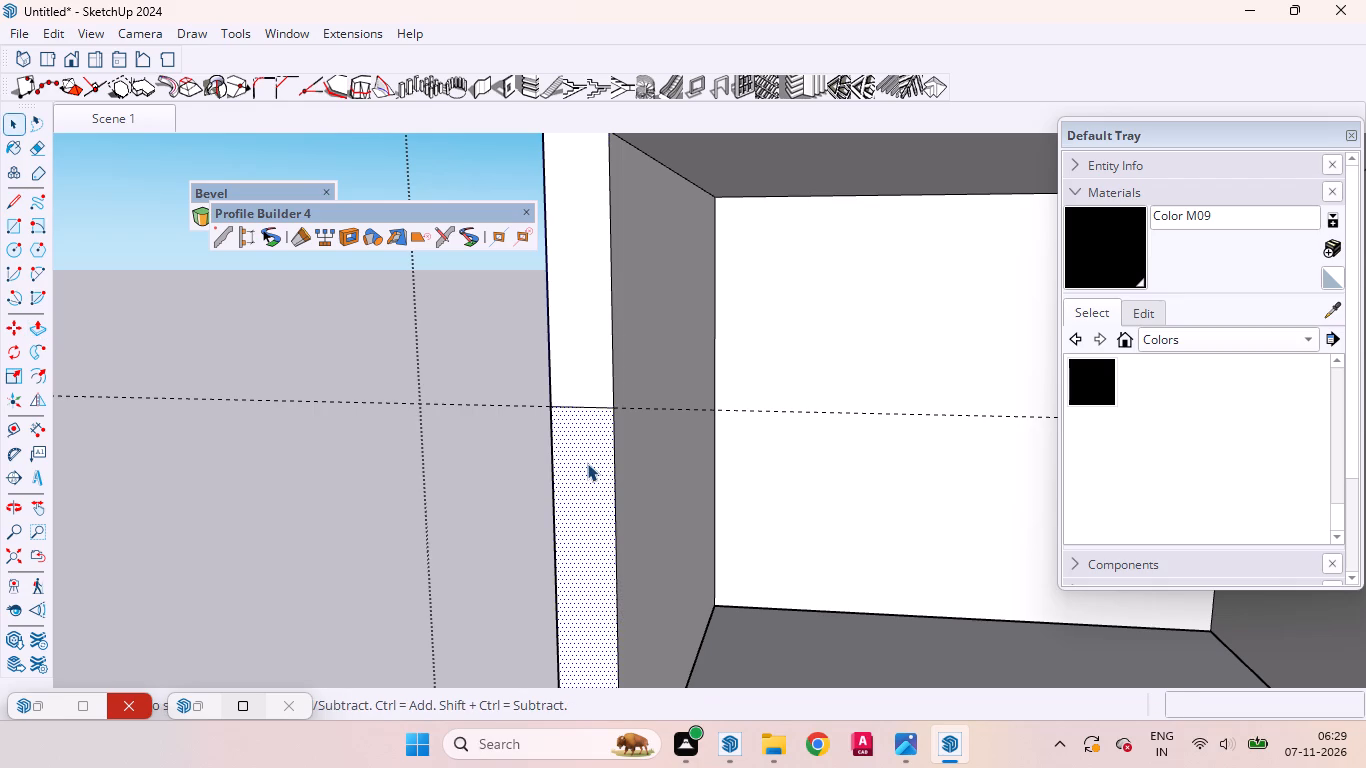
pyautogui.press('p')
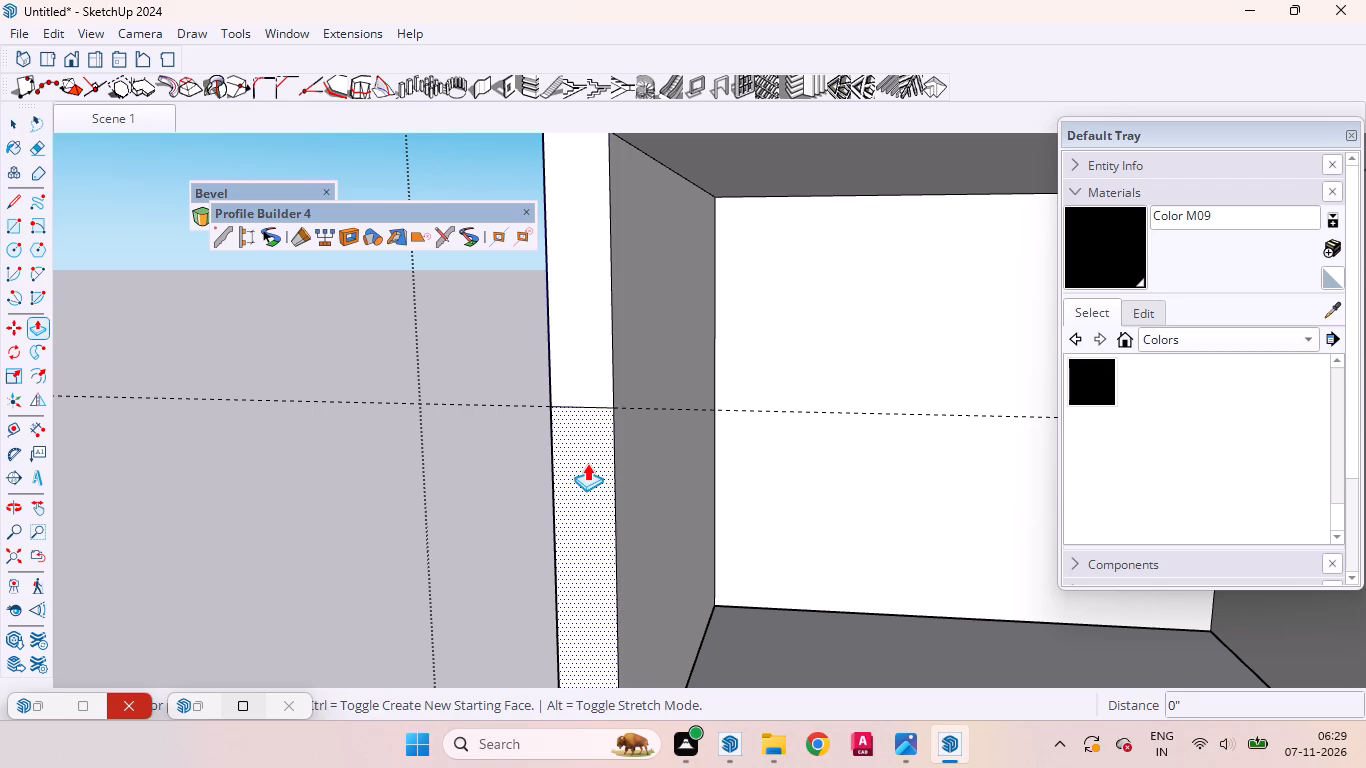
pyautogui.click(587, 463)
pyautogui.scroll(-5, 581, 480)
pyautogui.scroll(2, 590, 456)
pyautogui.scroll(-6, 590, 456)
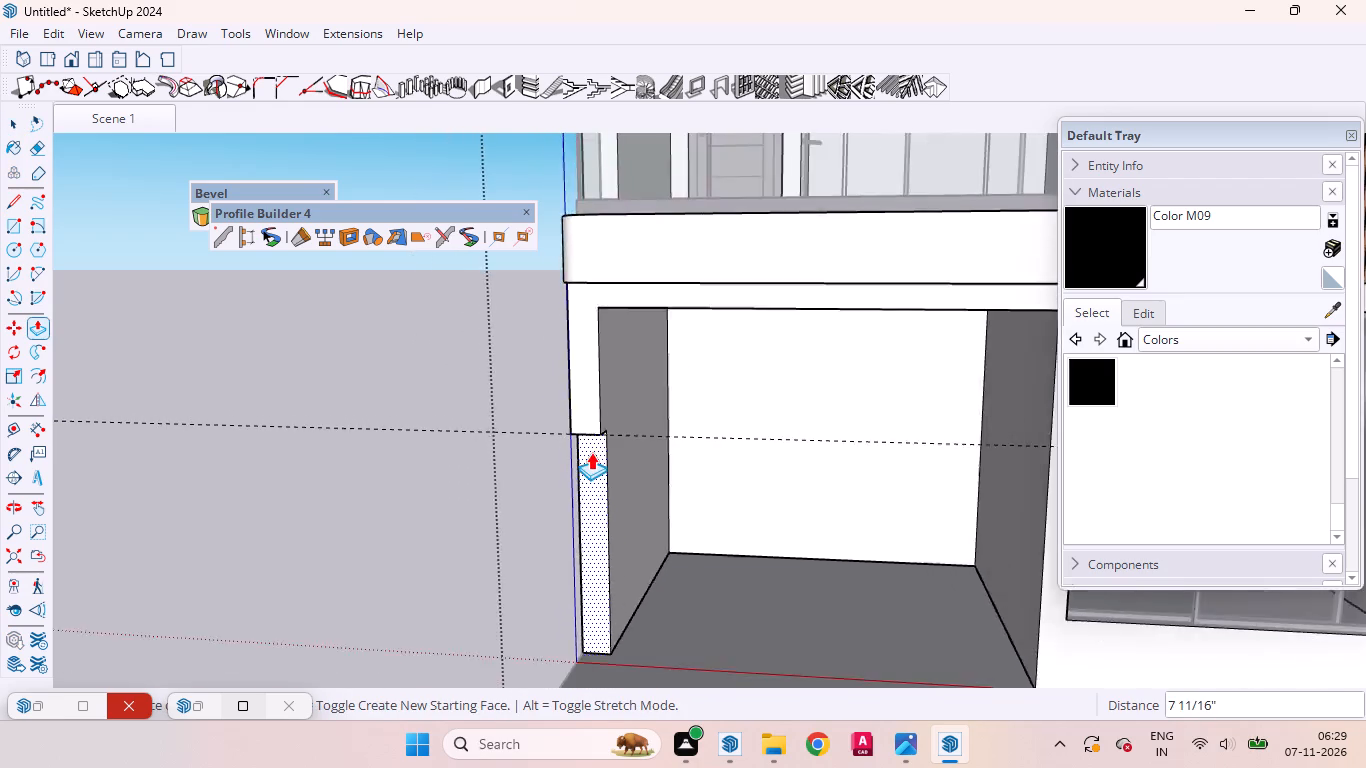
pyautogui.scroll(-7, 591, 452)
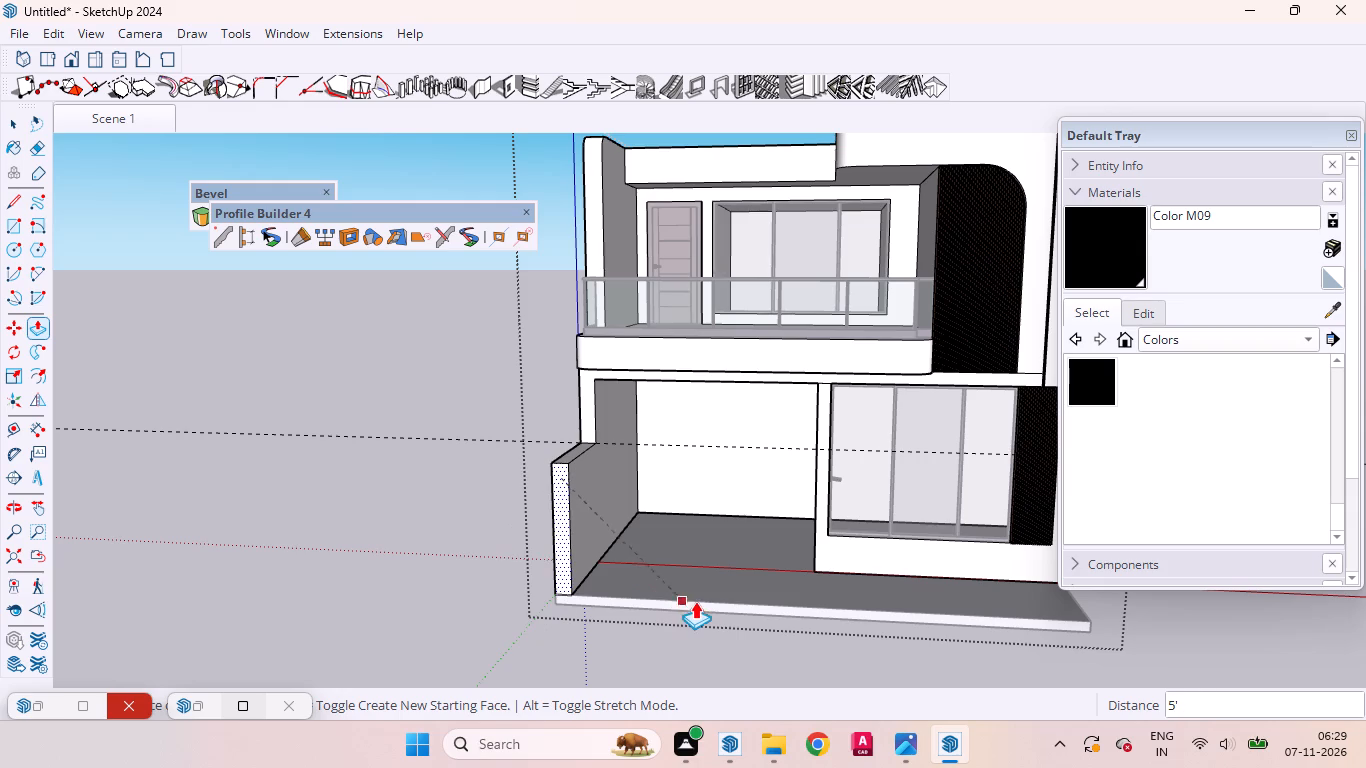
pyautogui.click(704, 603)
pyautogui.moveTo(524, 475); pyautogui.dragTo(477, 444, button='middle')
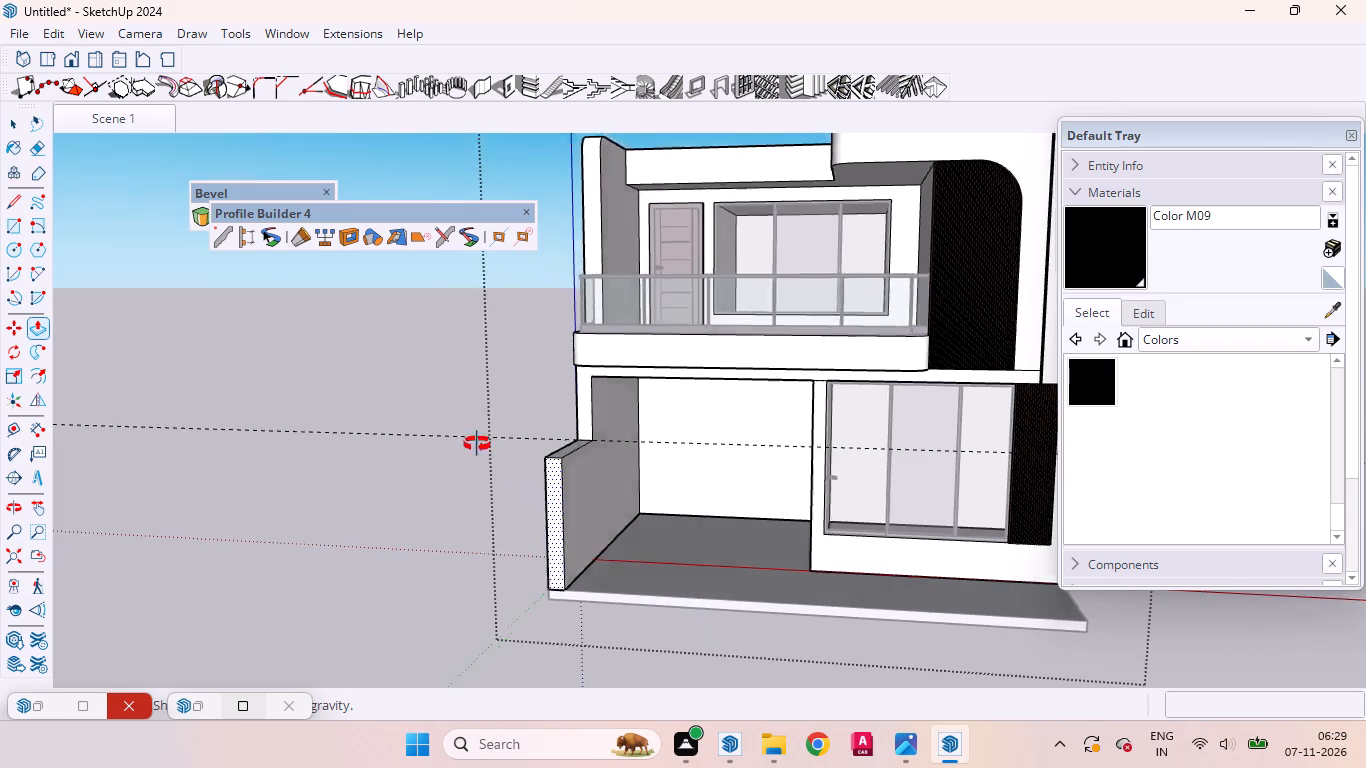
pyautogui.moveTo(477, 444); pyautogui.dragTo(425, 406, button='middle')
pyautogui.click(18, 121)
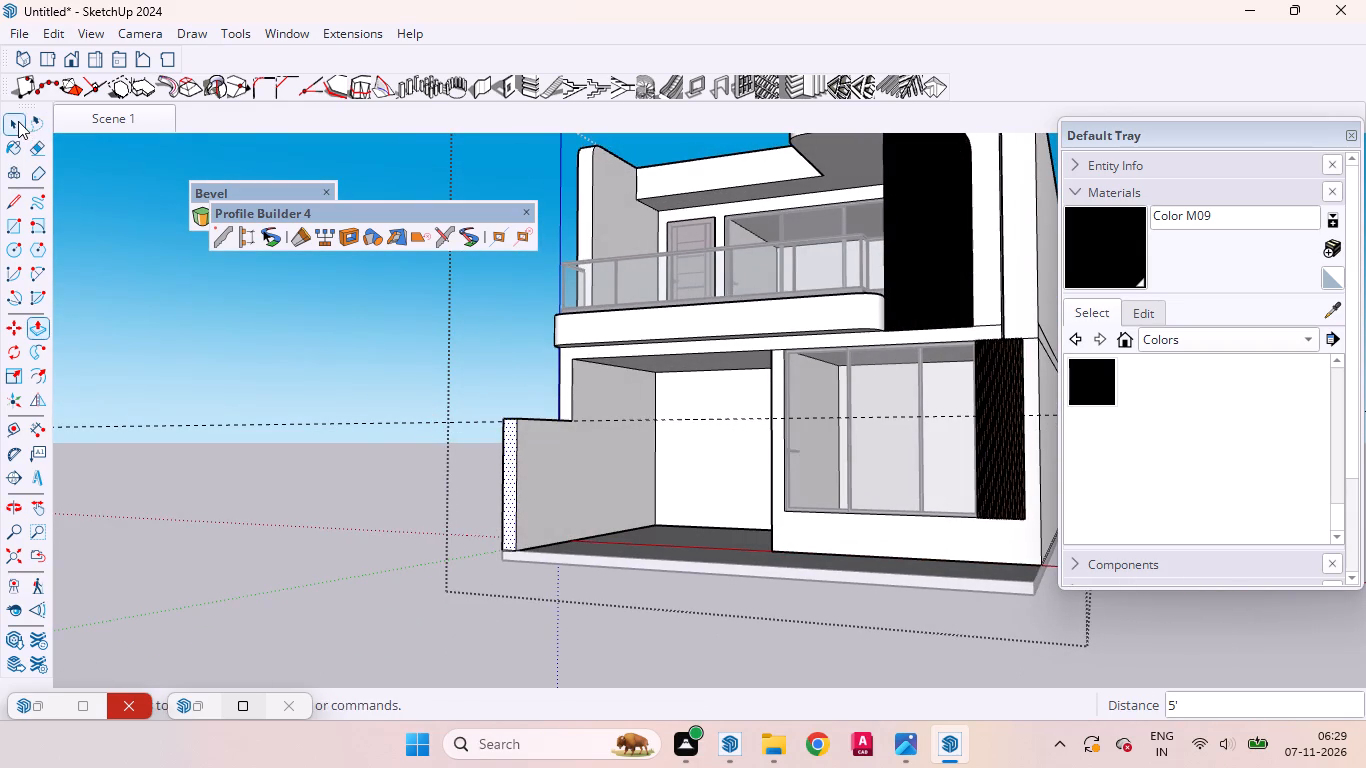
# Place a vertical guide line on the porch's inner side wall, 8" behind the column's front edge.
pyautogui.scroll(11, 580, 359)
pyautogui.moveTo(582, 422); pyautogui.dragTo(481, 433, button='middle')
pyautogui.scroll(8, 532, 448)
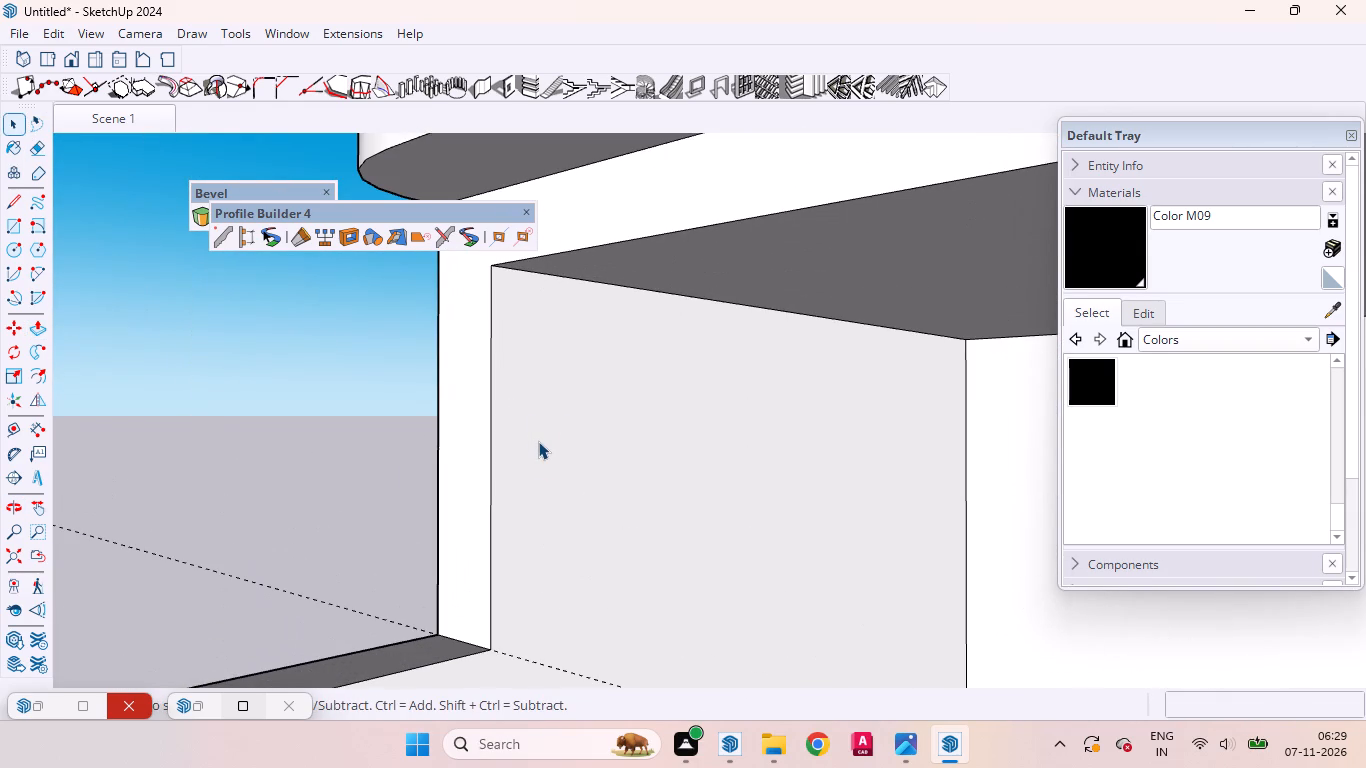
pyautogui.press('r')
pyautogui.press('space')
pyautogui.press('t')
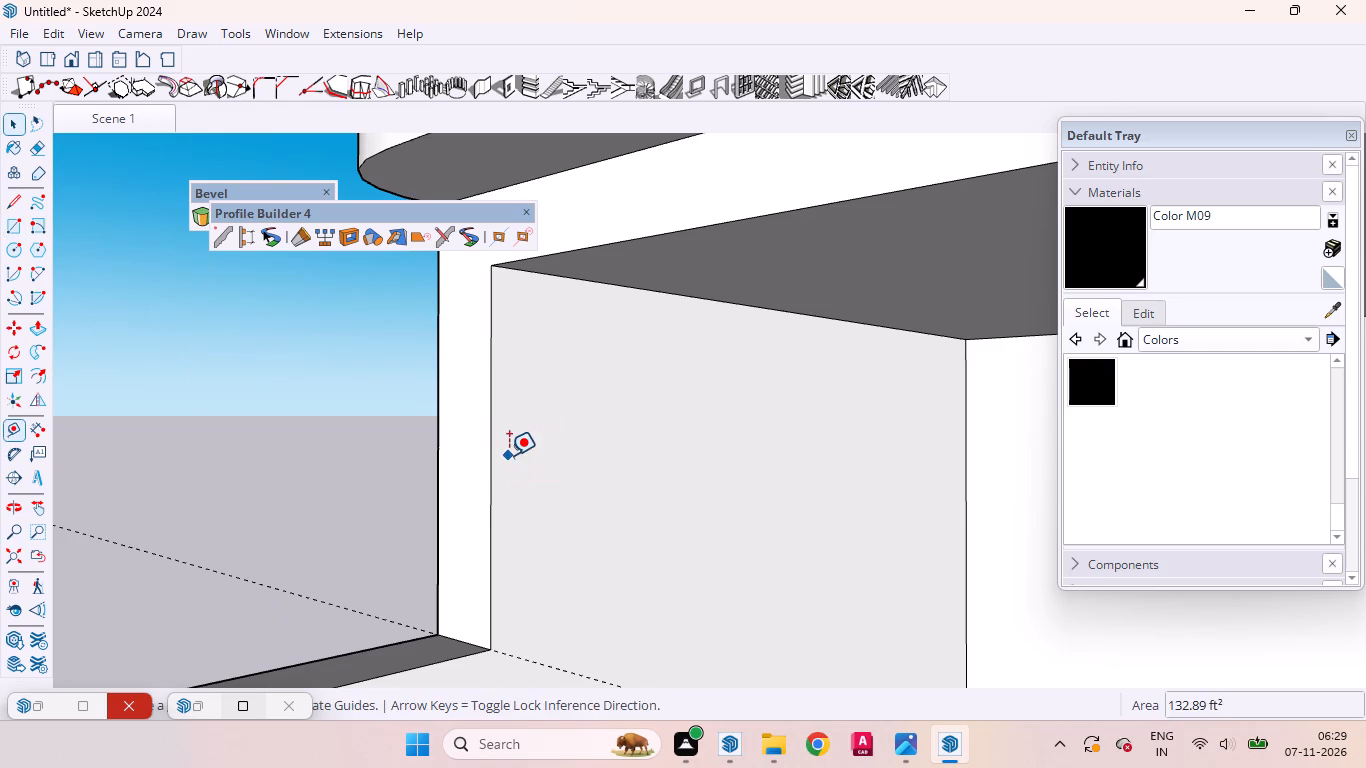
pyautogui.click(495, 442)
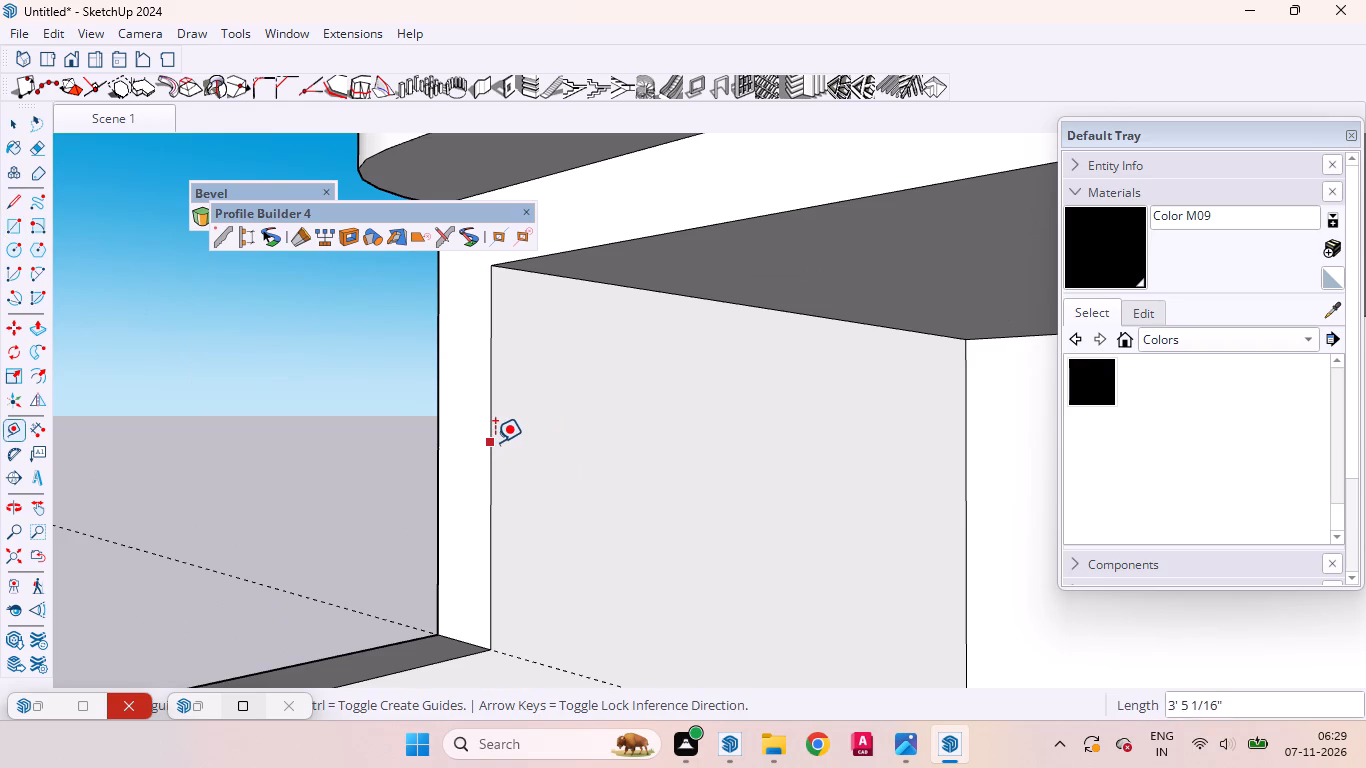
pyautogui.click(532, 435)
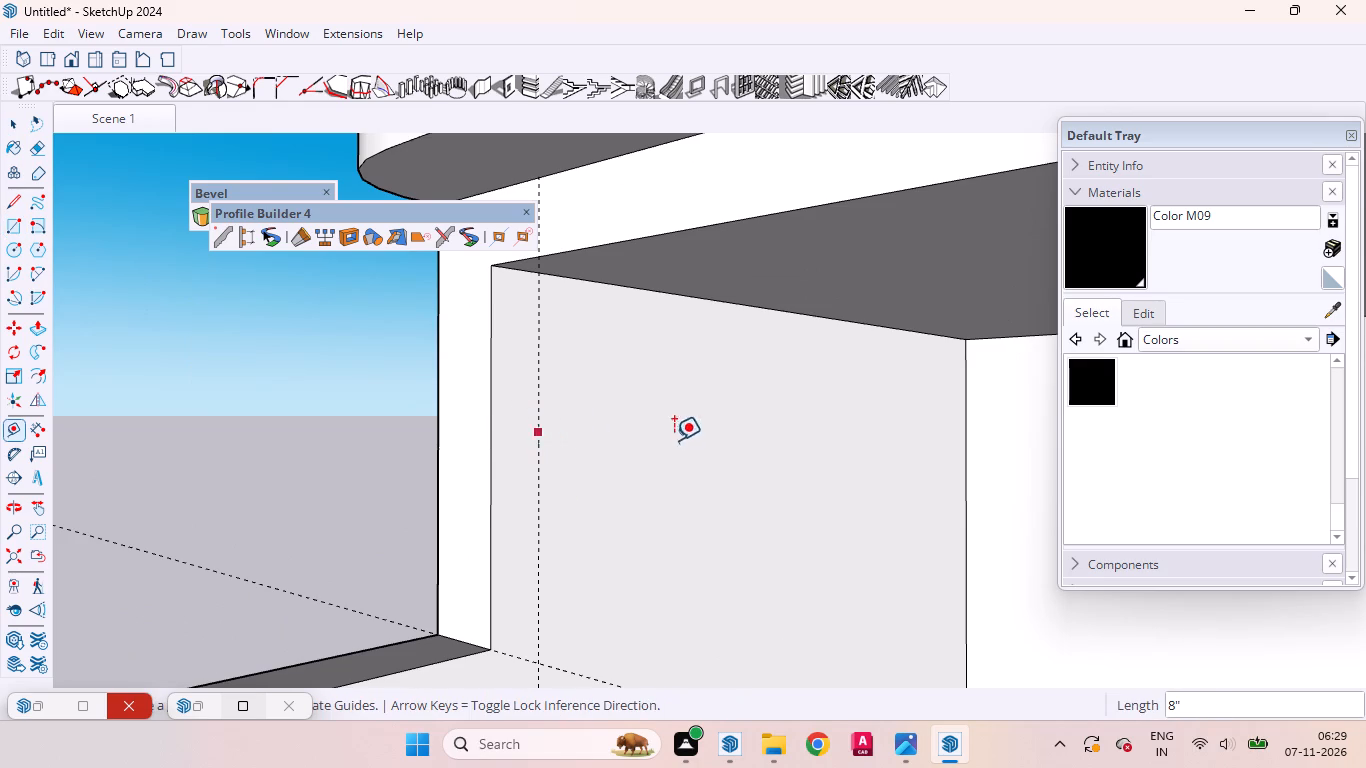
pyautogui.press('space')
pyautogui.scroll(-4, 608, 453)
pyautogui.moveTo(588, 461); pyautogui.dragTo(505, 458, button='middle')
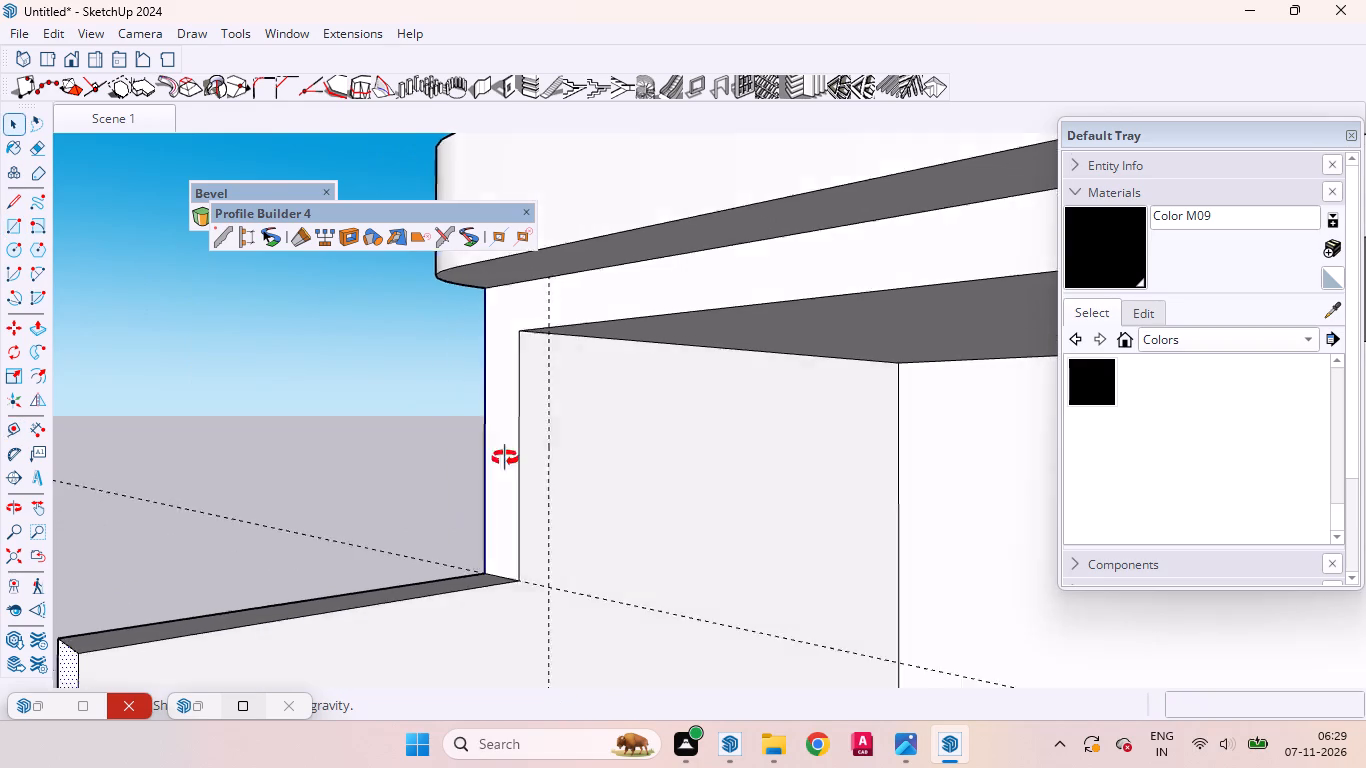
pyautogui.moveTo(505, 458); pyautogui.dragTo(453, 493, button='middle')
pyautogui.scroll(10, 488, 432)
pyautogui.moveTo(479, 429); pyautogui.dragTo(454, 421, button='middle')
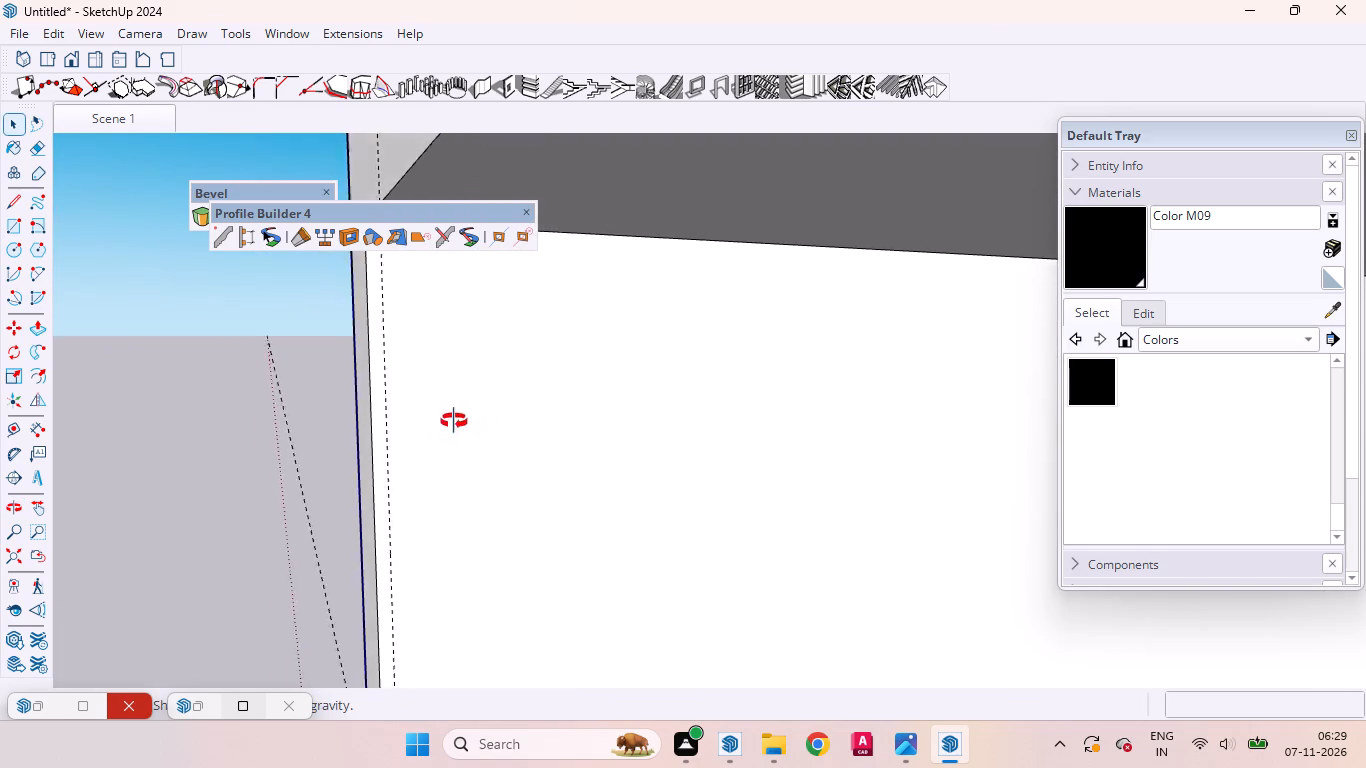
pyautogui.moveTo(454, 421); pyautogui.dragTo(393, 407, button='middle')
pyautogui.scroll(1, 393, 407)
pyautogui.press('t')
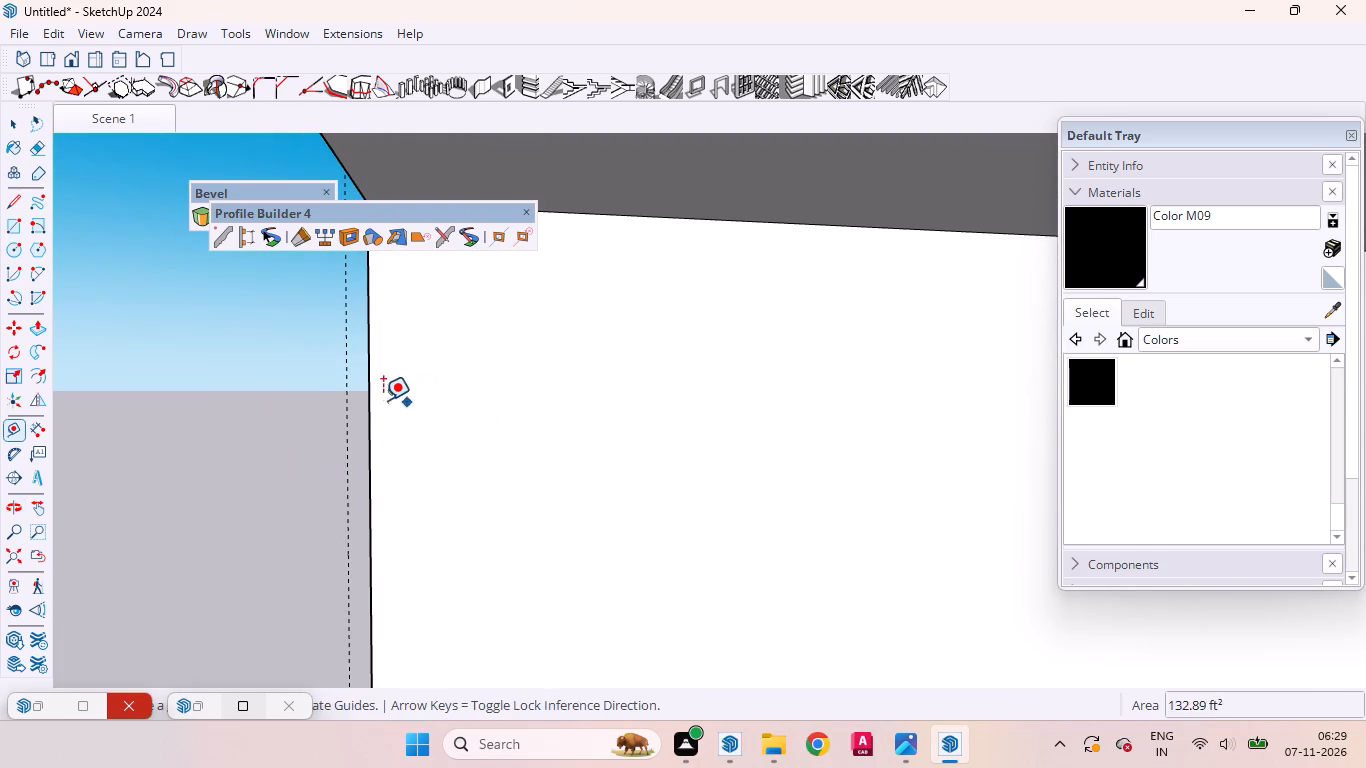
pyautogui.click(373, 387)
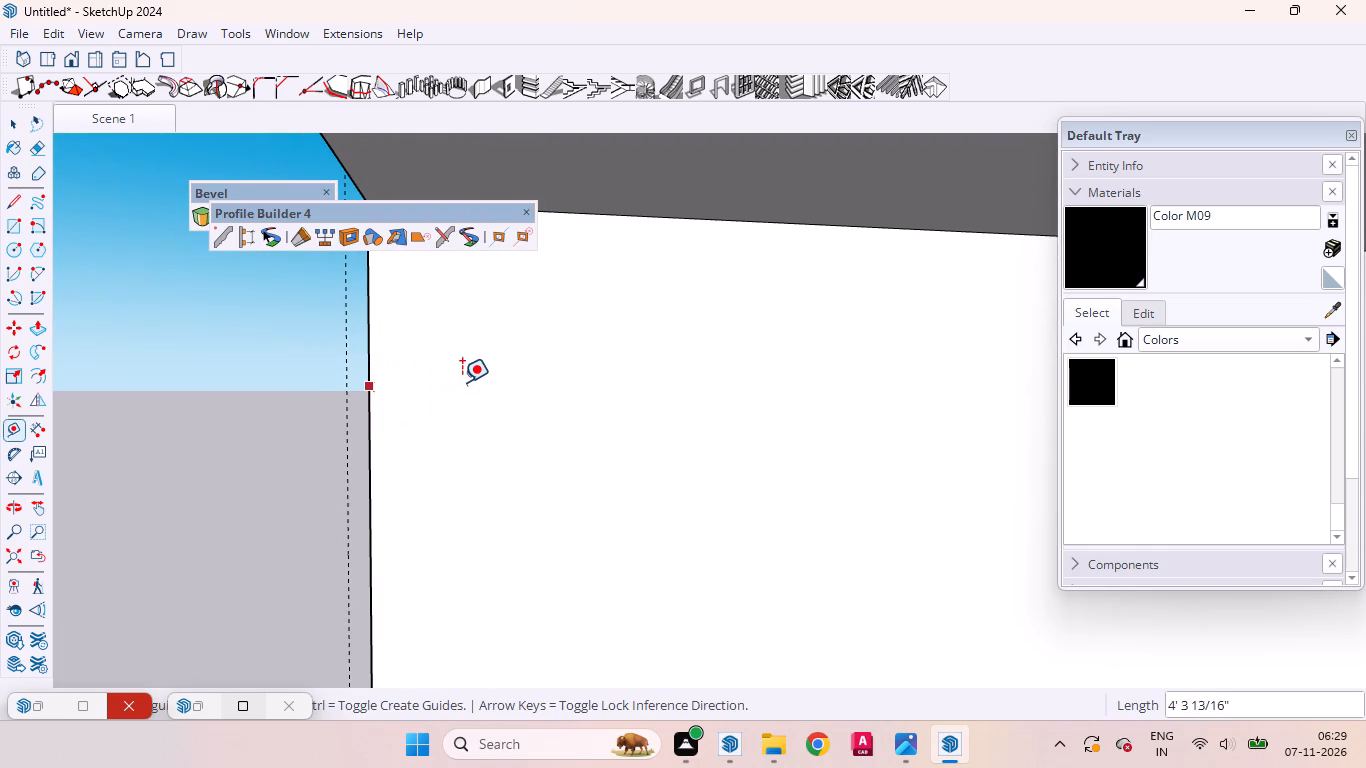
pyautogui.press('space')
# Measure the width of the porch column's front face along the top of the low side wall with the Dimension tool.
pyautogui.scroll(-5, 500, 377)
pyautogui.moveTo(483, 403); pyautogui.dragTo(636, 432, button='middle')
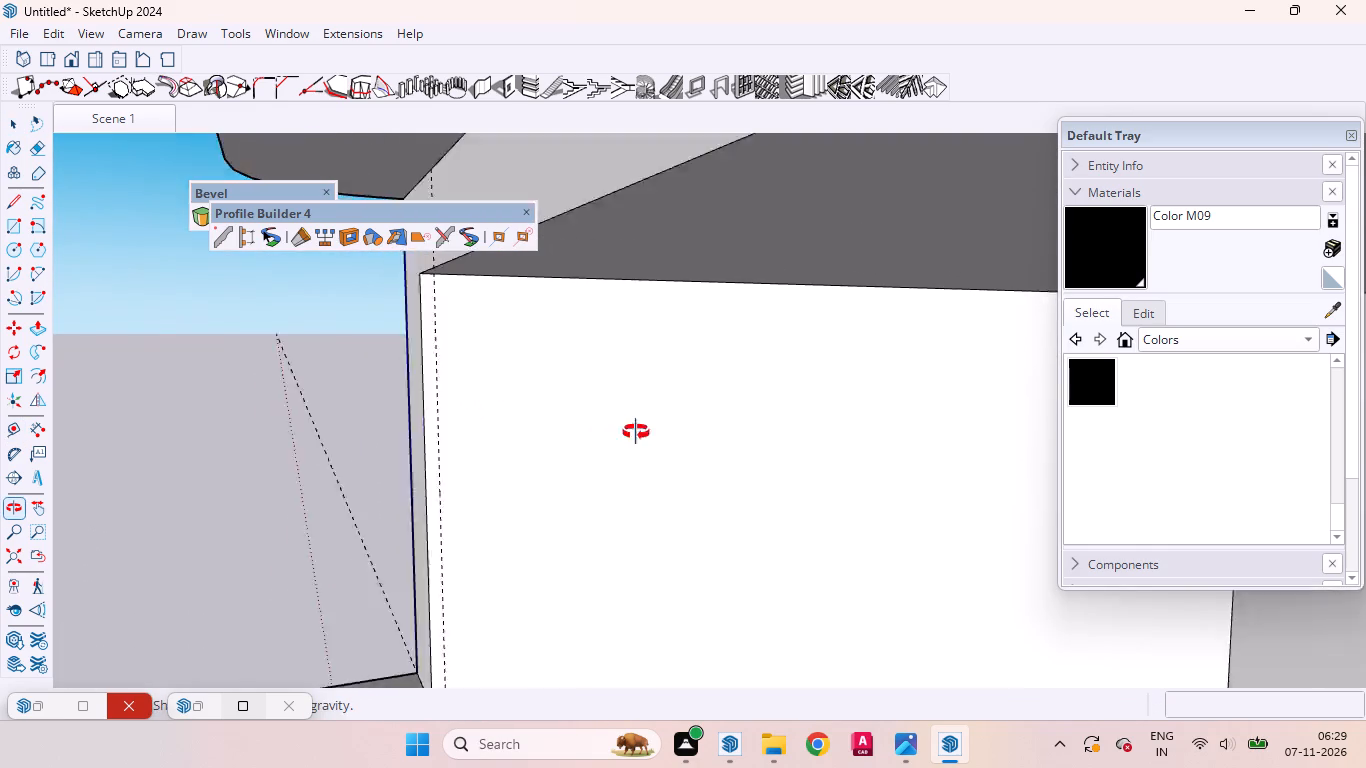
pyautogui.moveTo(636, 432); pyautogui.dragTo(881, 463, button='middle')
pyautogui.scroll(1, 882, 463)
pyautogui.scroll(-9, 800, 398)
pyautogui.scroll(7, 750, 458)
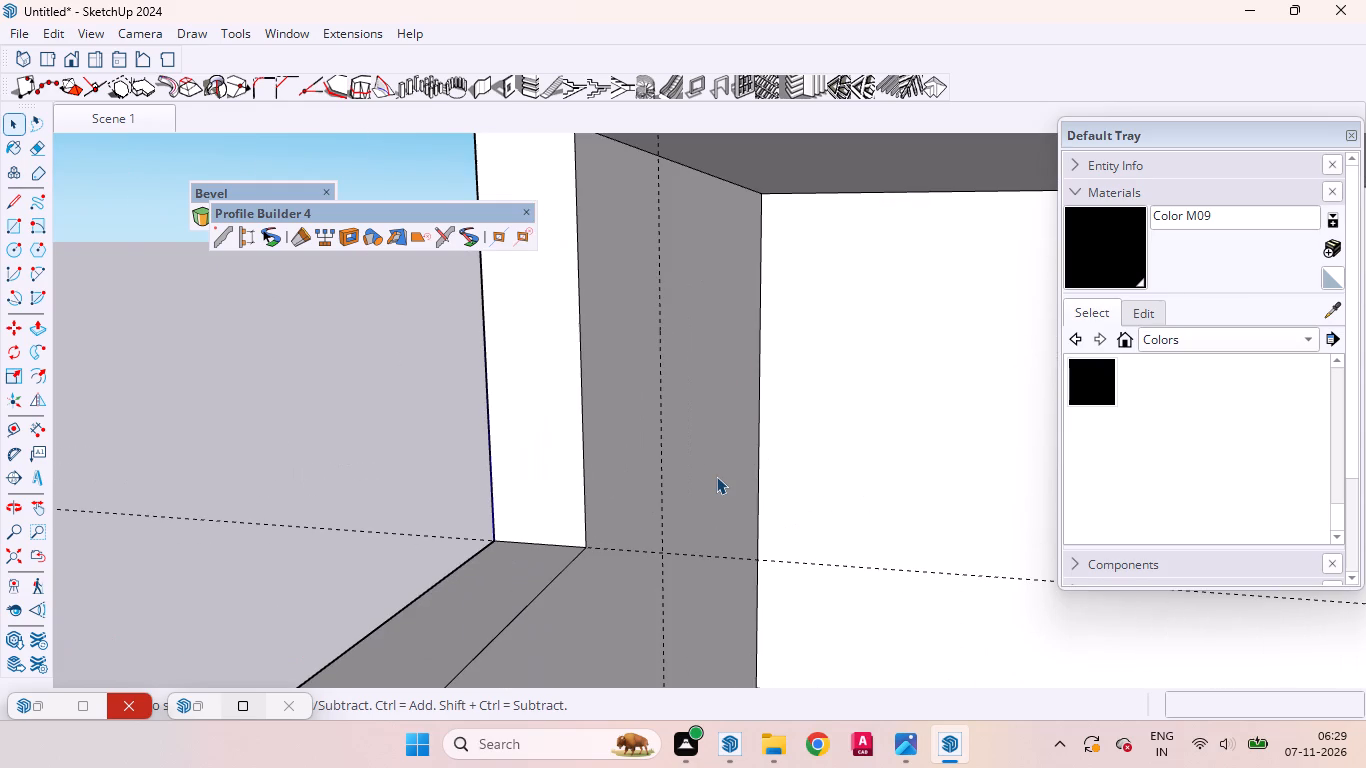
pyautogui.press('d')
pyautogui.scroll(2, 601, 550)
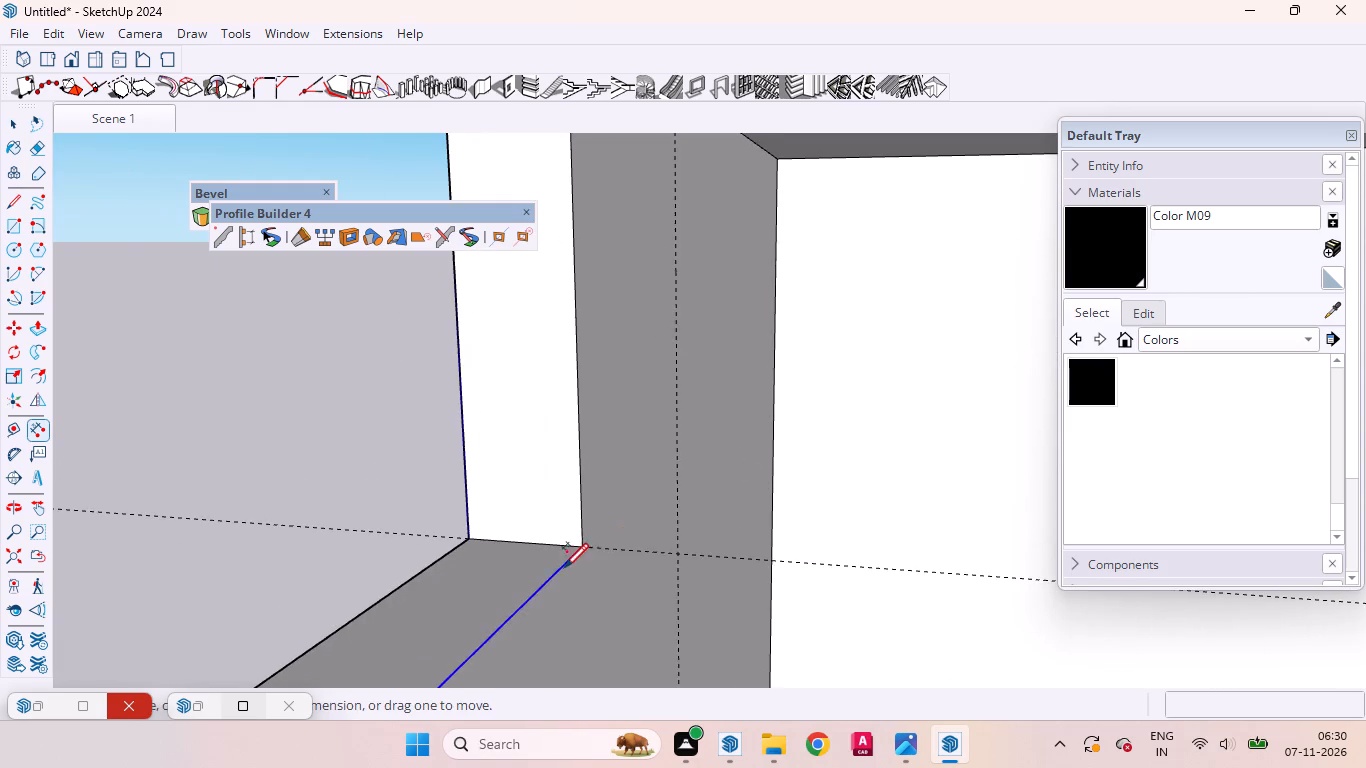
pyautogui.moveTo(567, 566); pyautogui.dragTo(730, 570, button='middle')
pyautogui.scroll(4, 528, 564)
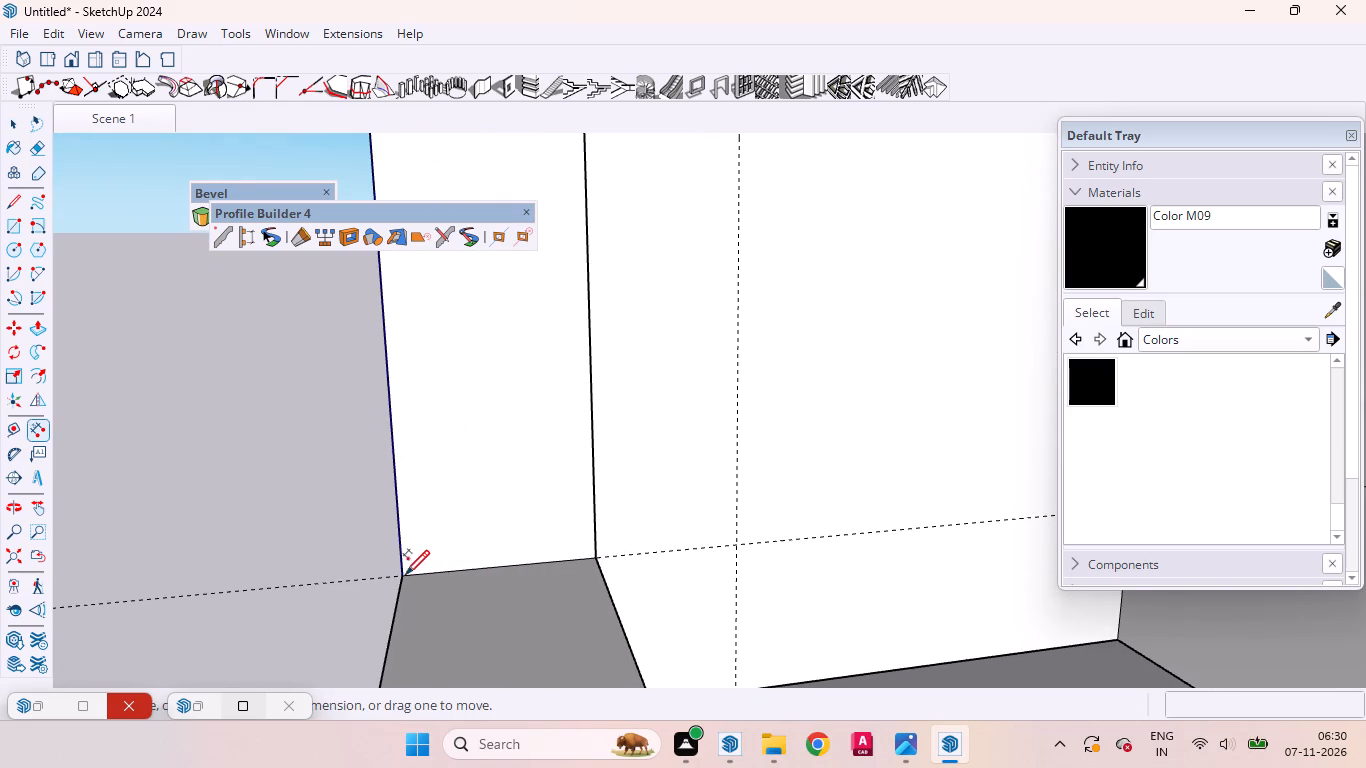
pyautogui.click(397, 573)
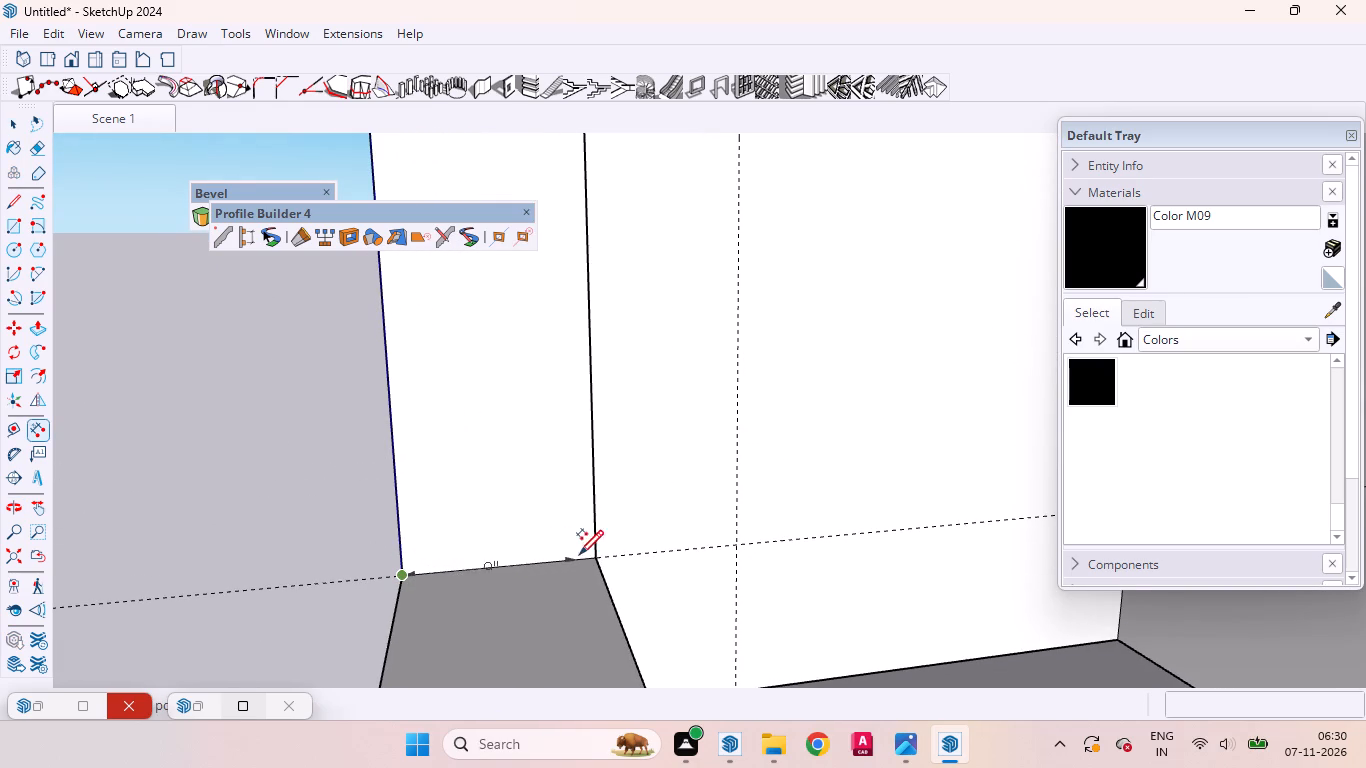
pyautogui.press('space')
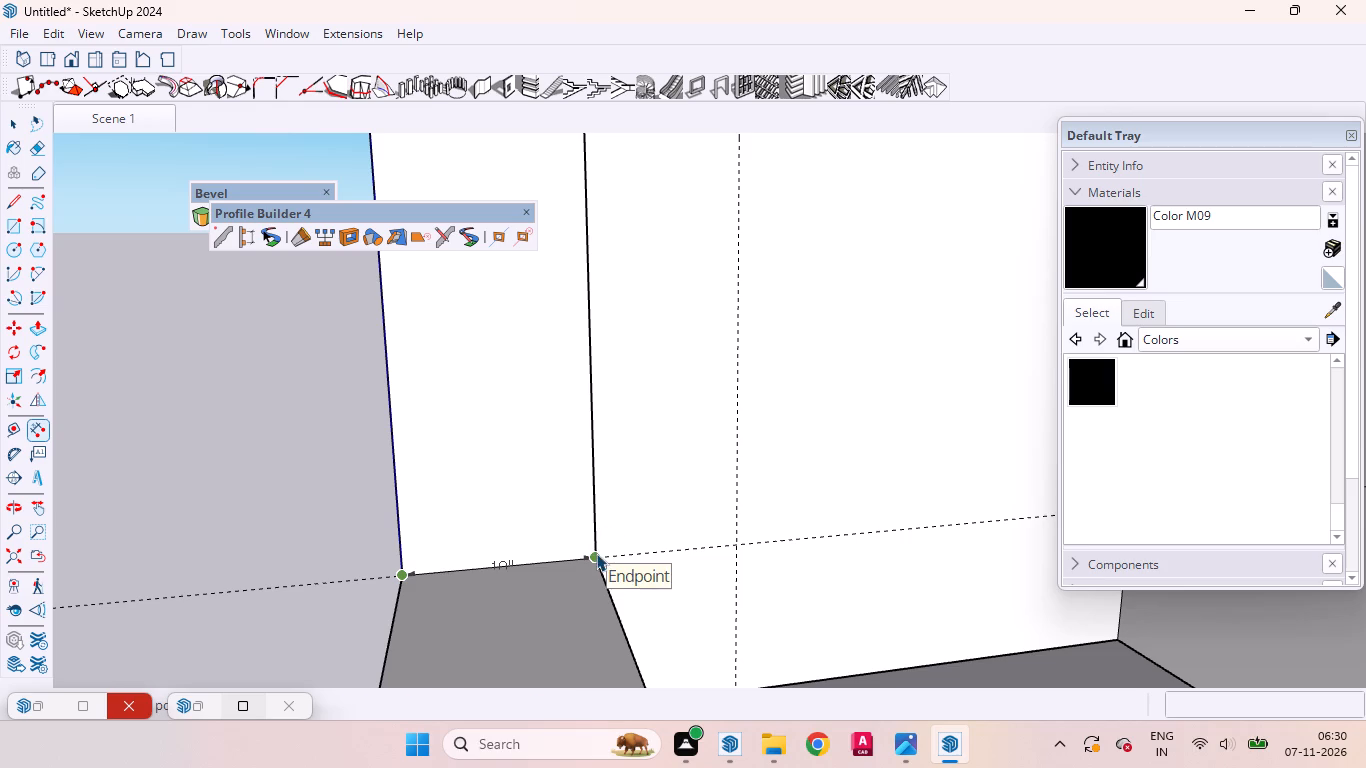
# Place a vertical guide line on the porch's inner side wall, 10" behind the column's front edge.
pyautogui.scroll(-6, 528, 481)
pyautogui.moveTo(716, 400); pyautogui.dragTo(411, 396, button='middle')
pyautogui.scroll(-5, 614, 392)
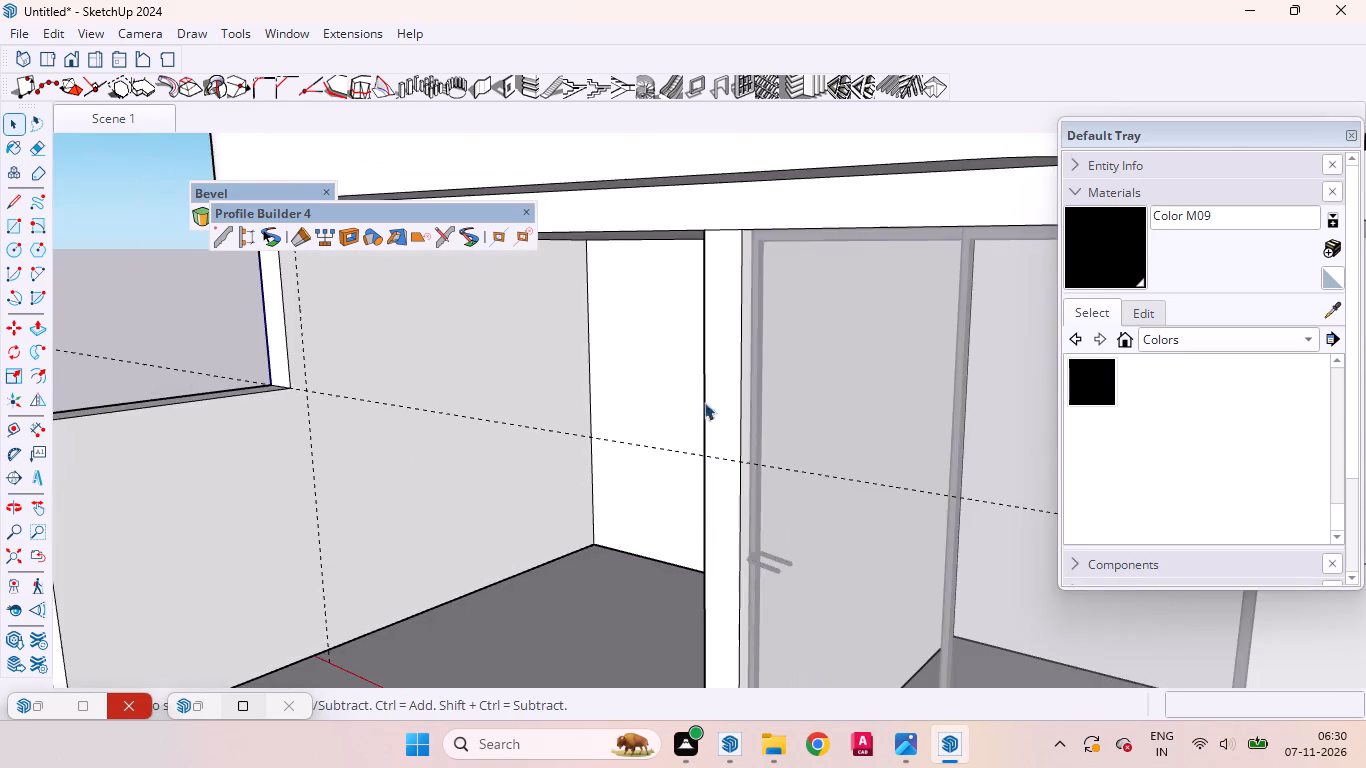
pyautogui.scroll(-4, 704, 402)
pyautogui.scroll(1, 511, 373)
pyautogui.scroll(-4, 504, 371)
pyautogui.scroll(11, 465, 362)
pyautogui.moveTo(444, 341); pyautogui.dragTo(367, 331, button='middle')
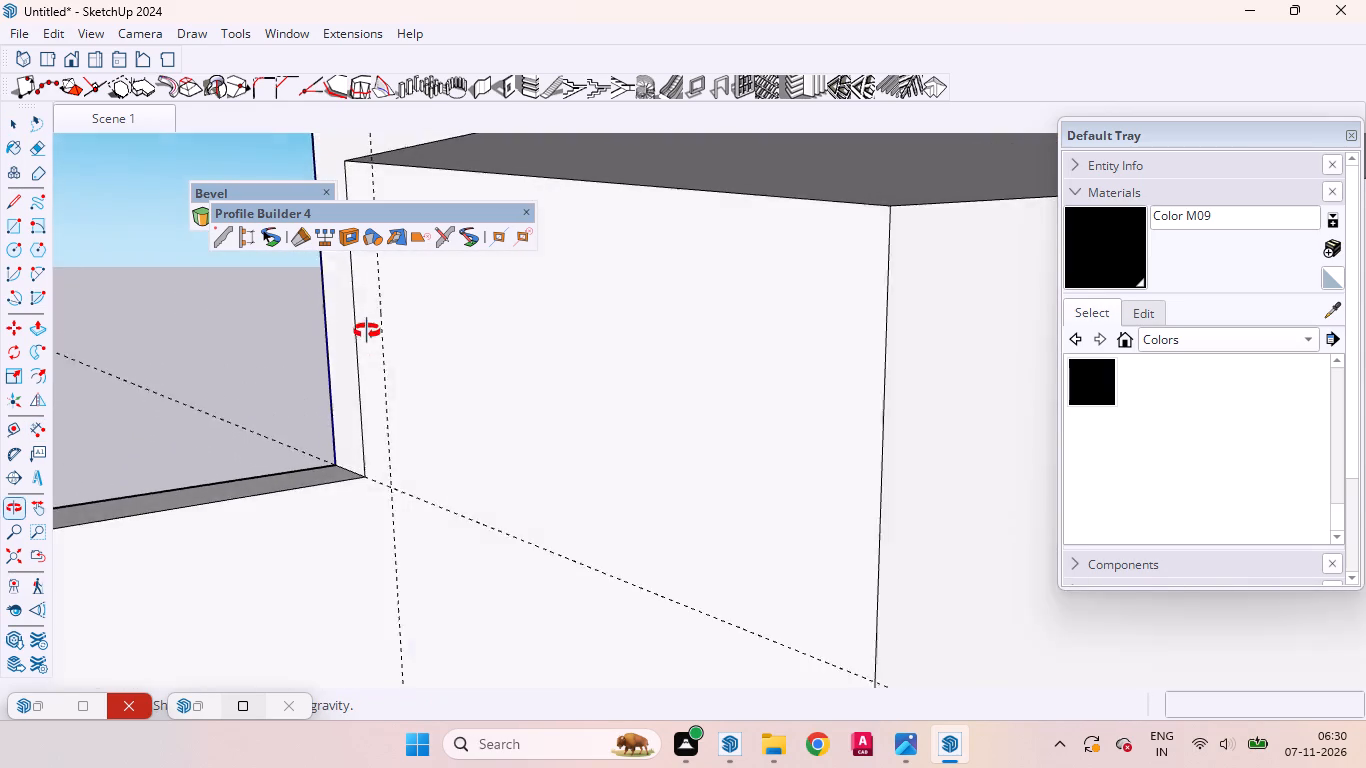
pyautogui.moveTo(367, 331); pyautogui.dragTo(311, 322, button='middle')
pyautogui.scroll(1, 315, 321)
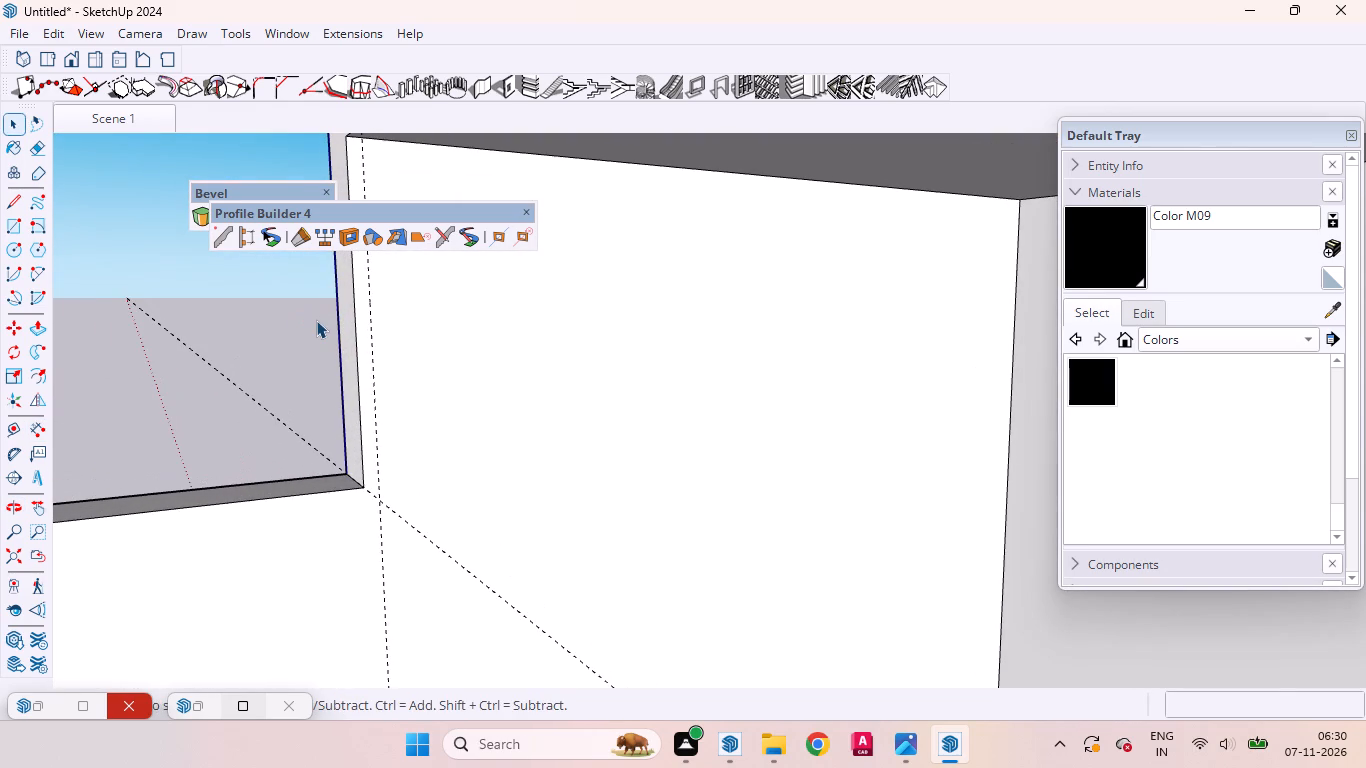
pyautogui.press('t')
pyautogui.moveTo(366, 332); pyautogui.dragTo(249, 317, button='middle')
pyautogui.click(360, 295)
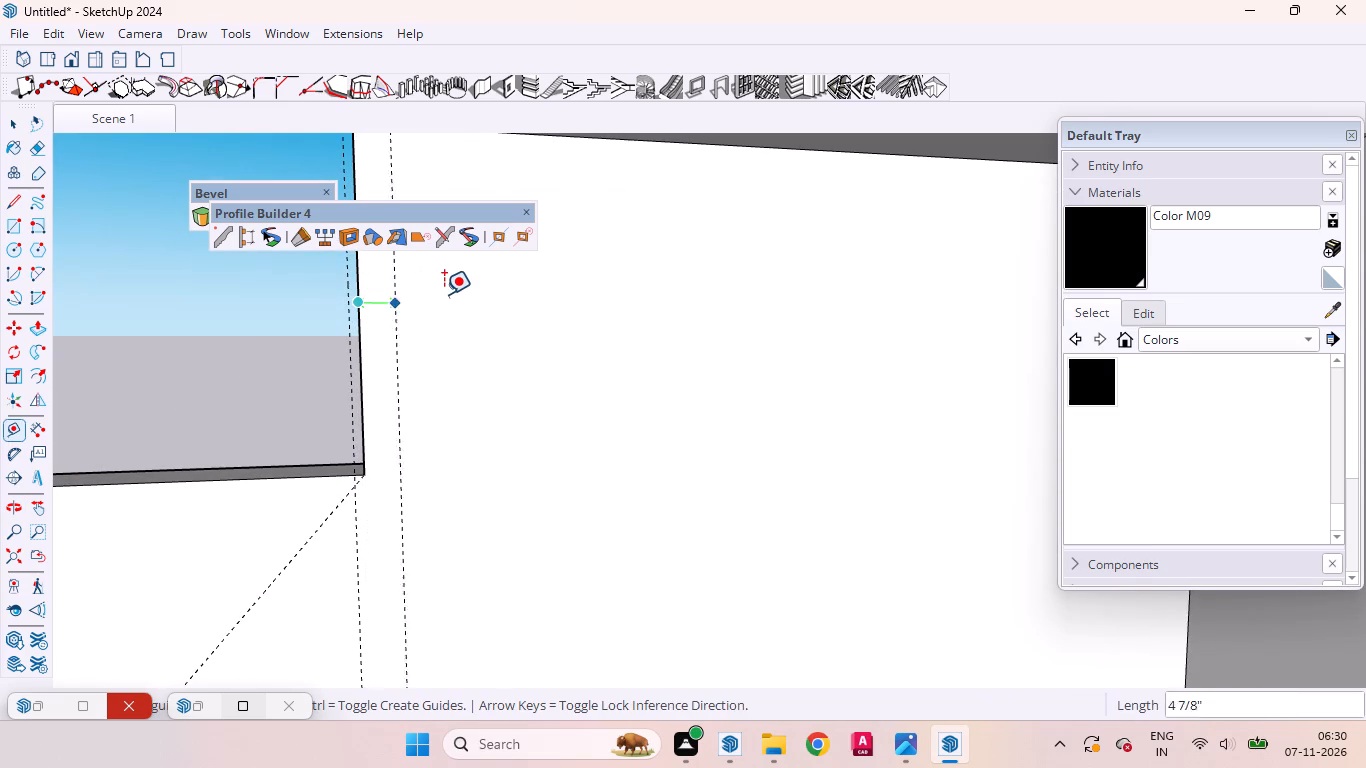
pyautogui.write('10')
pyautogui.press('Return')
pyautogui.press('space')
# Place a horizontal guide line on the inner side wall, running 10' from the low wall's top inner corner to the back wall.
pyautogui.scroll(-3, 533, 366)
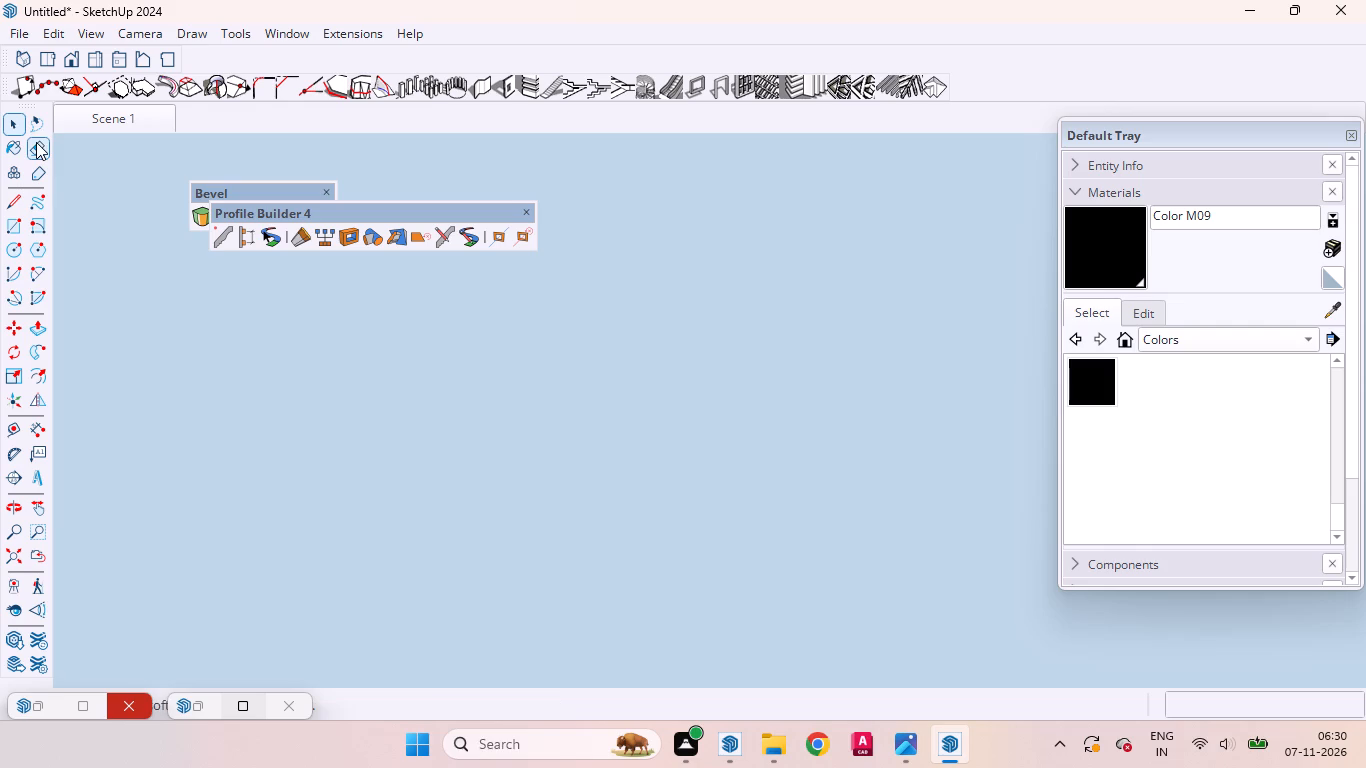
pyautogui.click(33, 547)
pyautogui.moveTo(403, 457); pyautogui.dragTo(783, 466, button='middle')
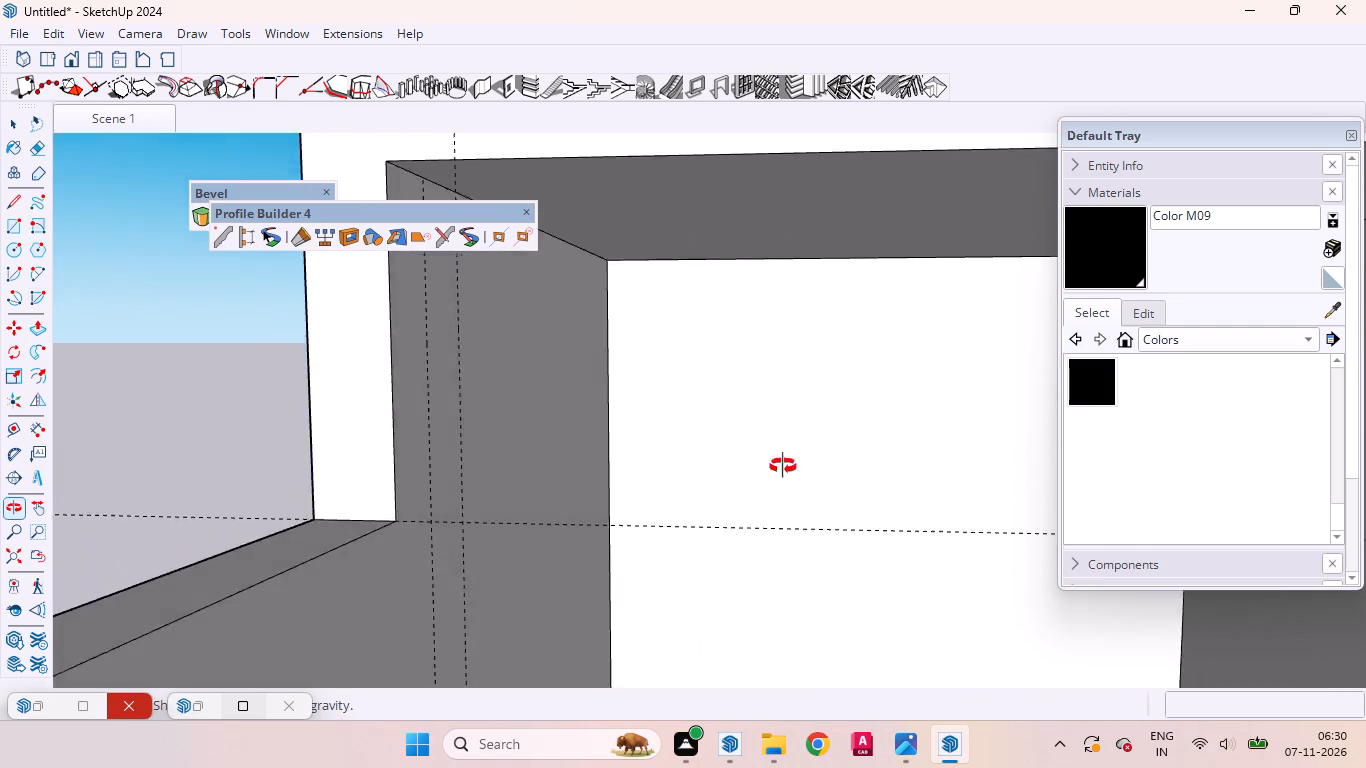
pyautogui.moveTo(783, 466); pyautogui.dragTo(613, 496, button='middle')
pyautogui.scroll(-7, 624, 493)
pyautogui.scroll(4, 518, 483)
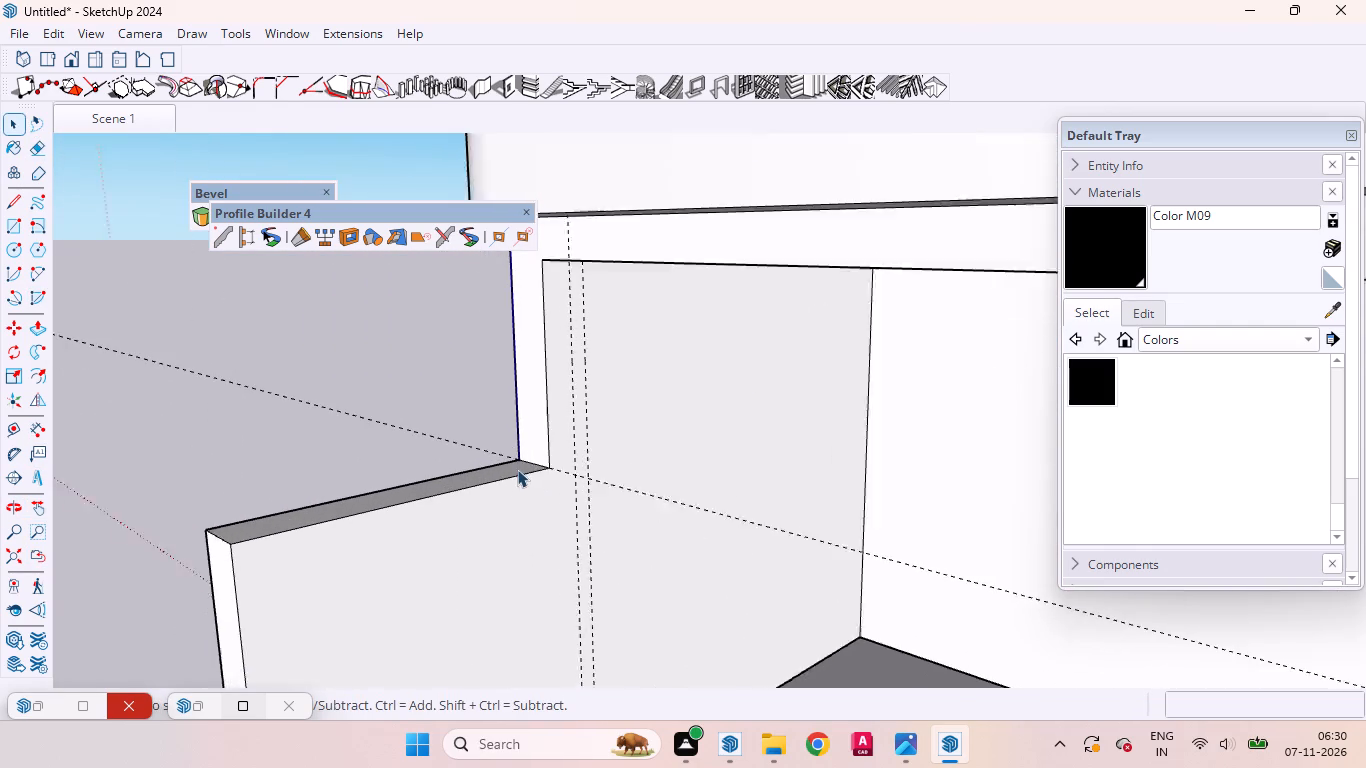
pyautogui.scroll(1, 517, 469)
pyautogui.moveTo(509, 457); pyautogui.dragTo(364, 403, button='middle')
pyautogui.scroll(1, 365, 403)
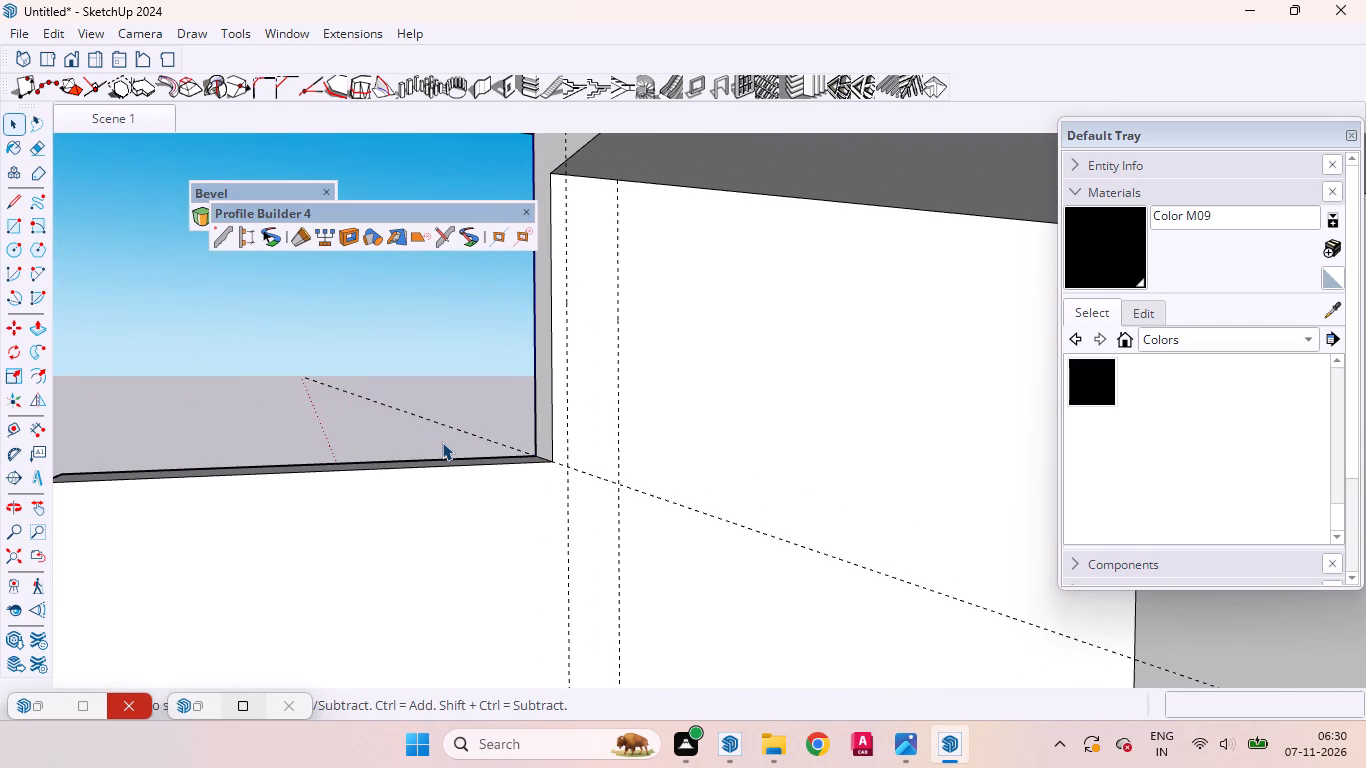
pyautogui.press('t')
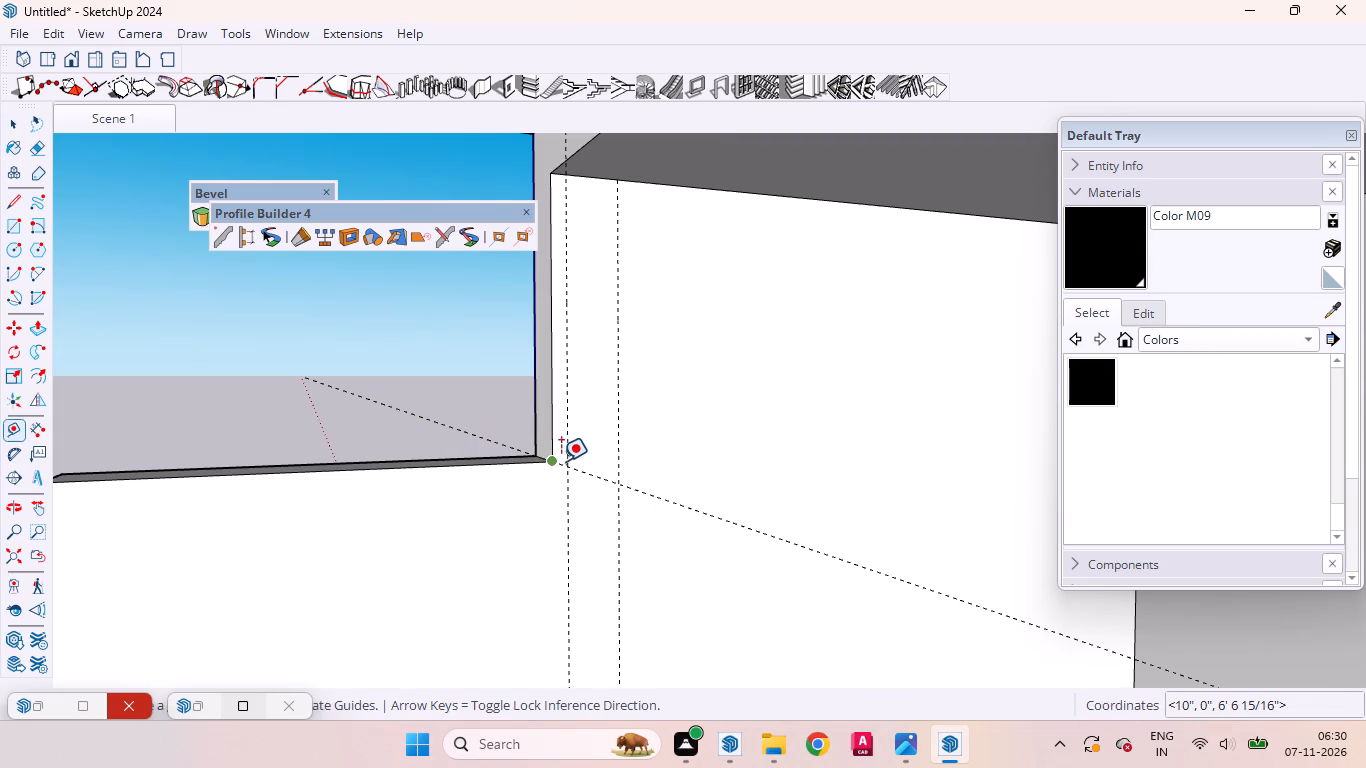
pyautogui.click(560, 461)
pyautogui.scroll(-6, 817, 413)
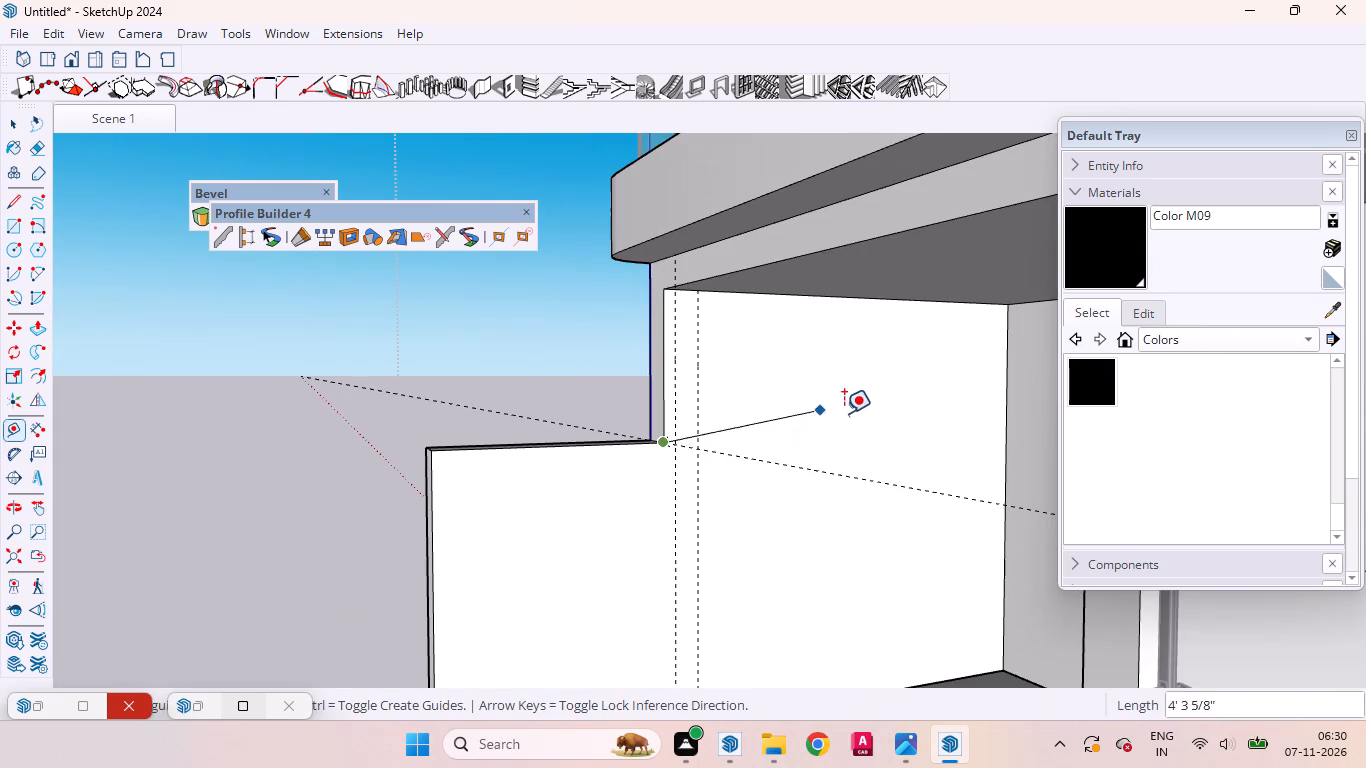
pyautogui.click(1008, 424)
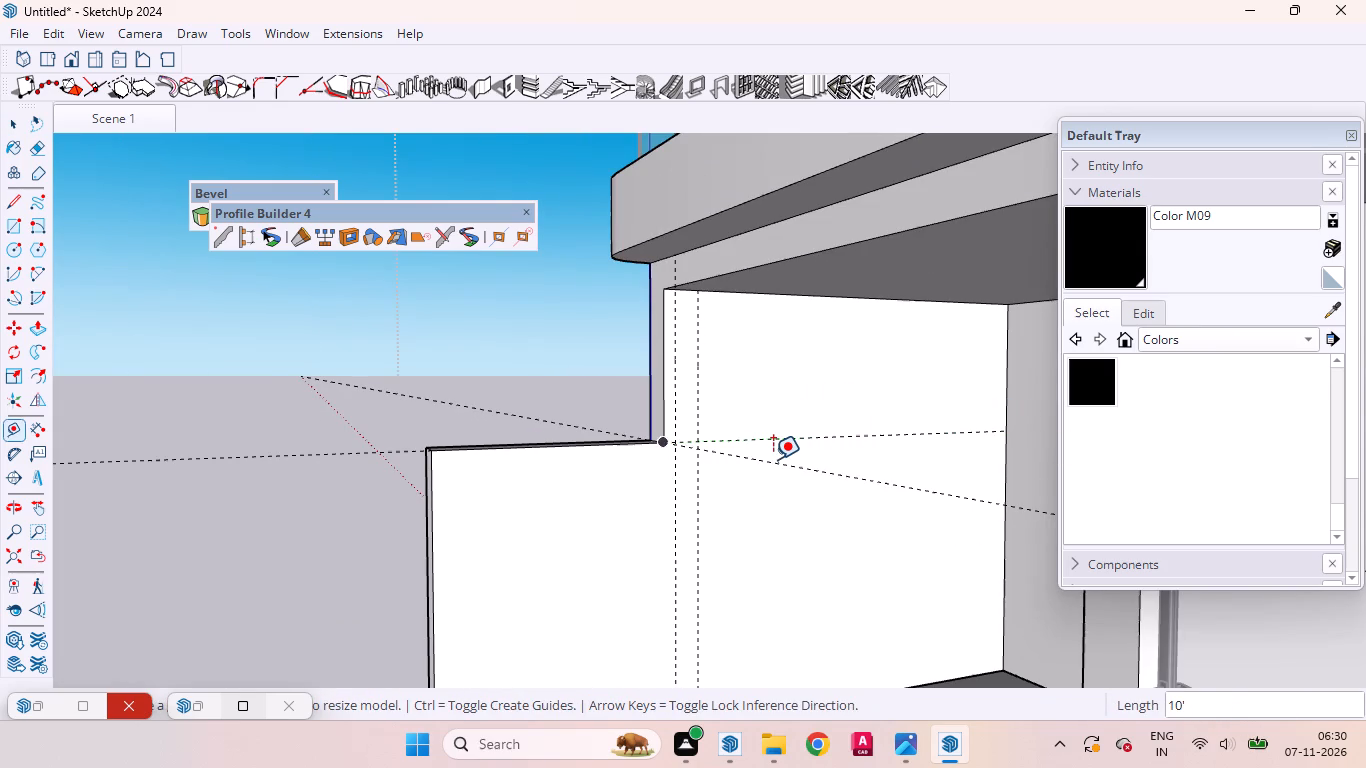
pyautogui.press('space')
# Place a vertical guide line on the porch's back wall, 3'6" from its corner with the low-walled side.
pyautogui.moveTo(761, 407); pyautogui.dragTo(662, 374, button='middle')
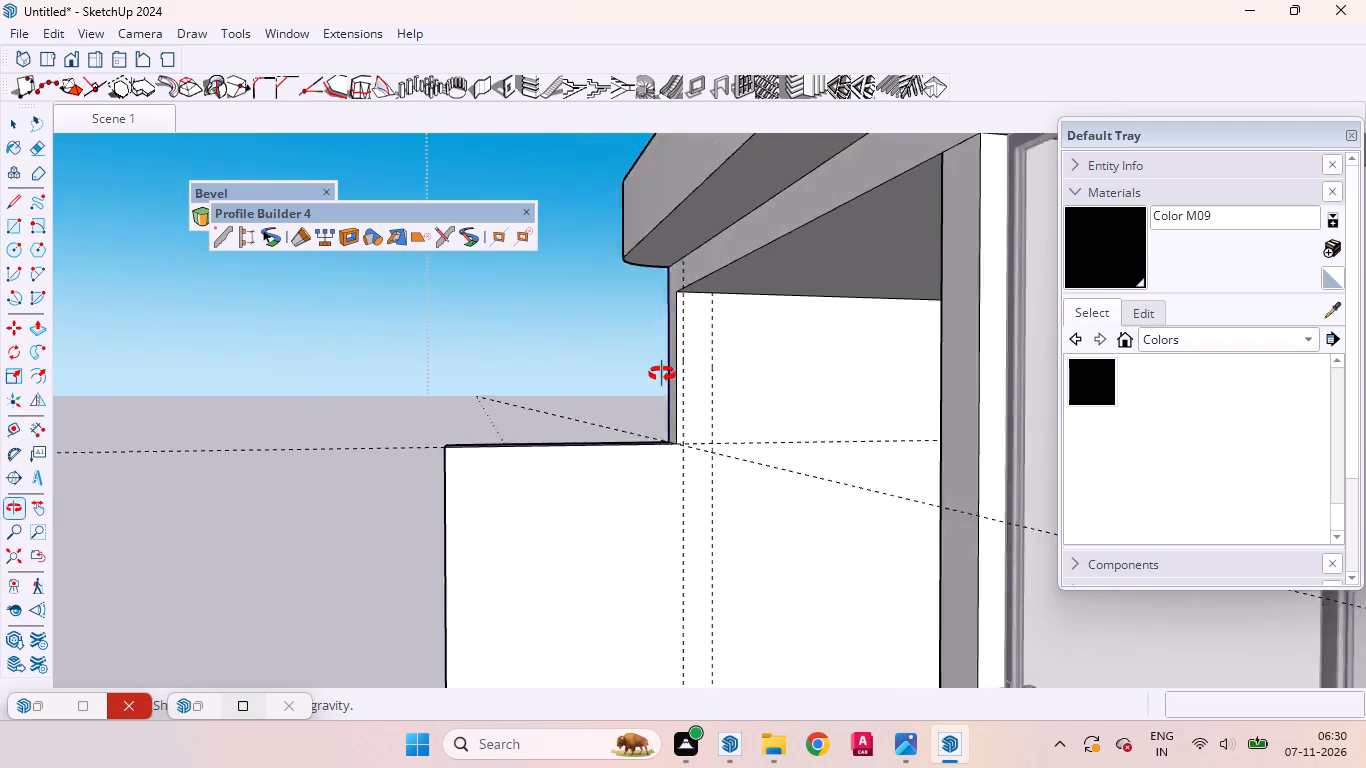
pyautogui.moveTo(662, 374); pyautogui.dragTo(752, 415, button='middle')
pyautogui.click(758, 378)
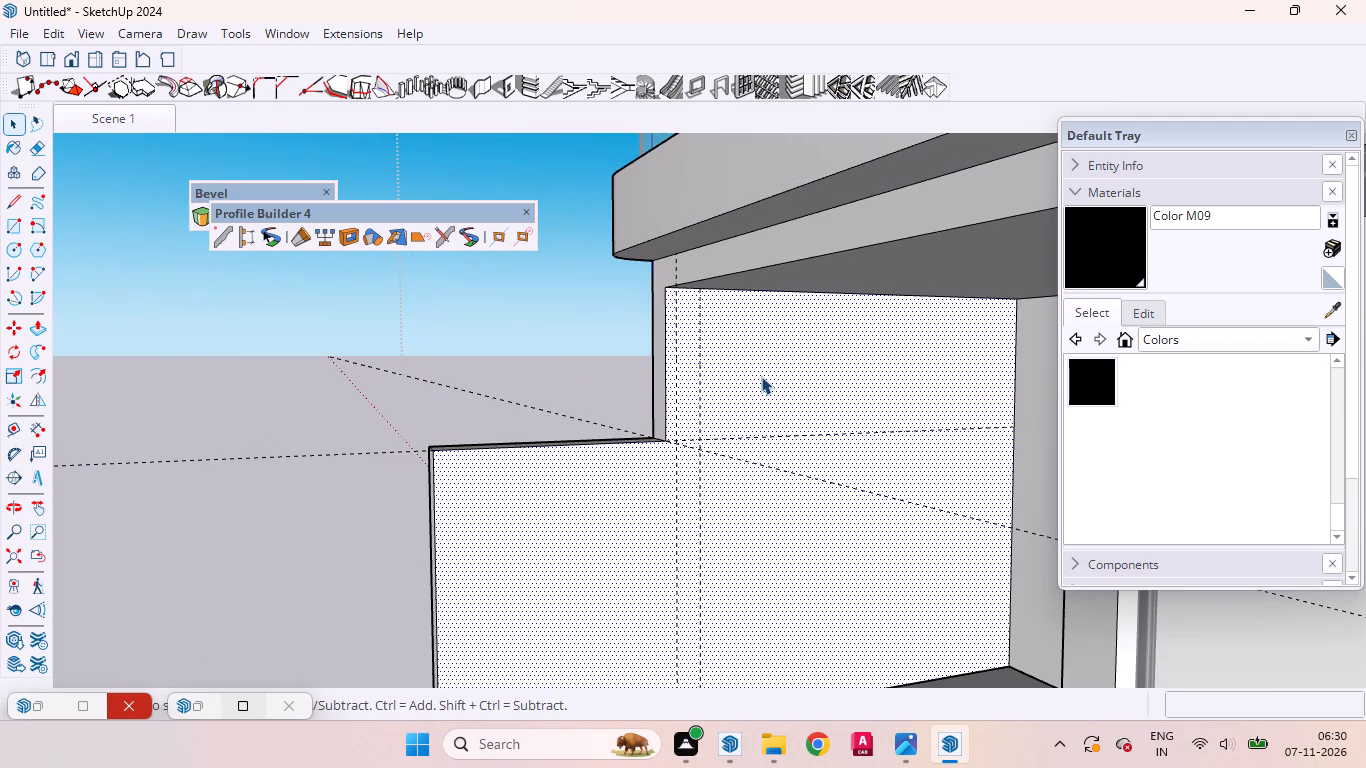
pyautogui.scroll(-2, 768, 376)
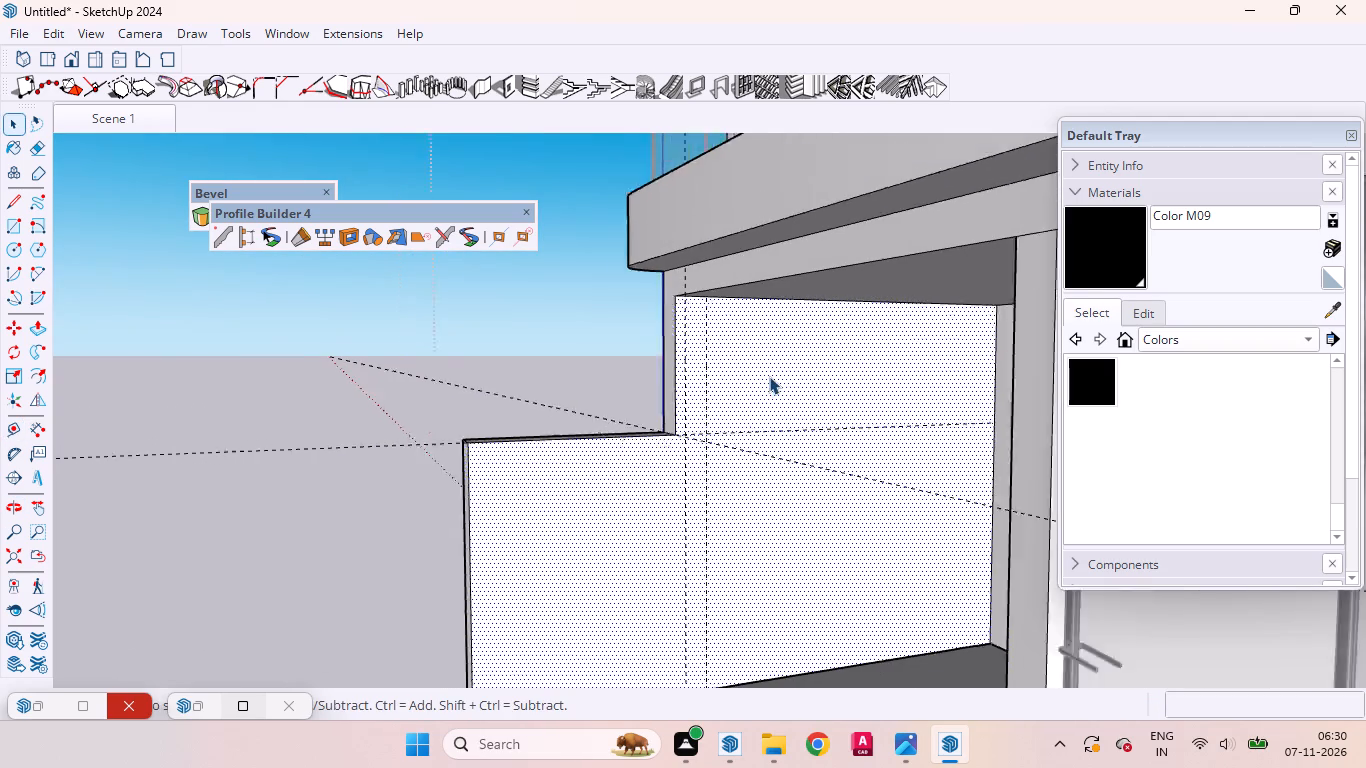
pyautogui.scroll(-2, 769, 376)
pyautogui.moveTo(862, 436); pyautogui.dragTo(1158, 442, button='middle')
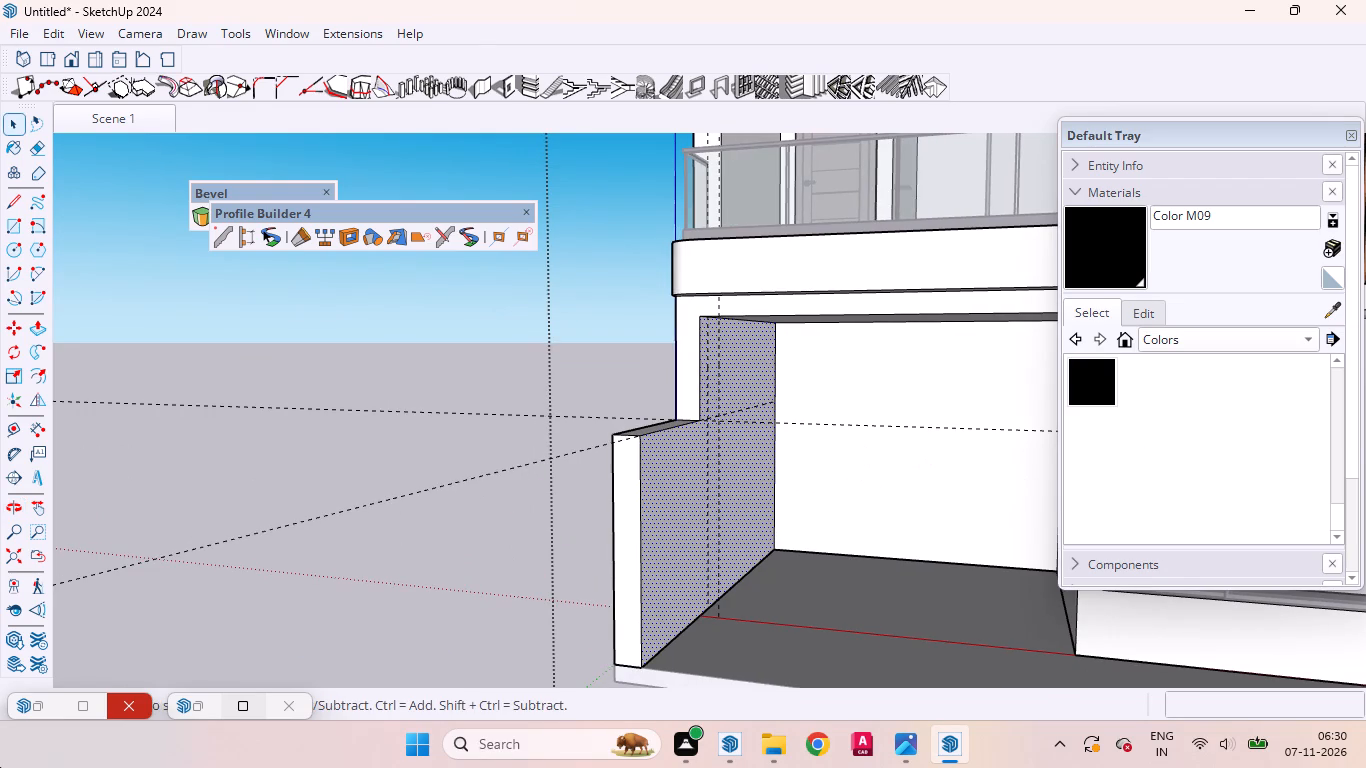
pyautogui.scroll(-2, 0, 767)
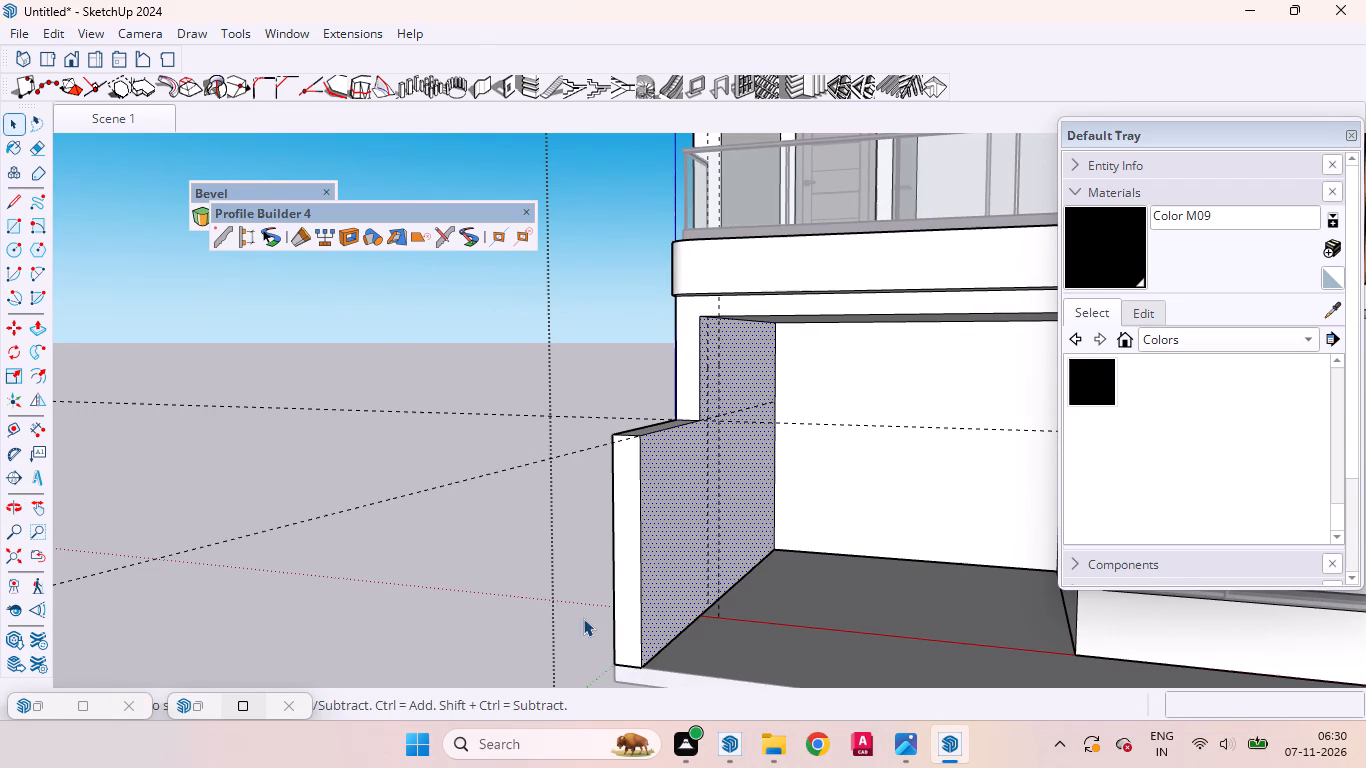
pyautogui.scroll(-1, 748, 469)
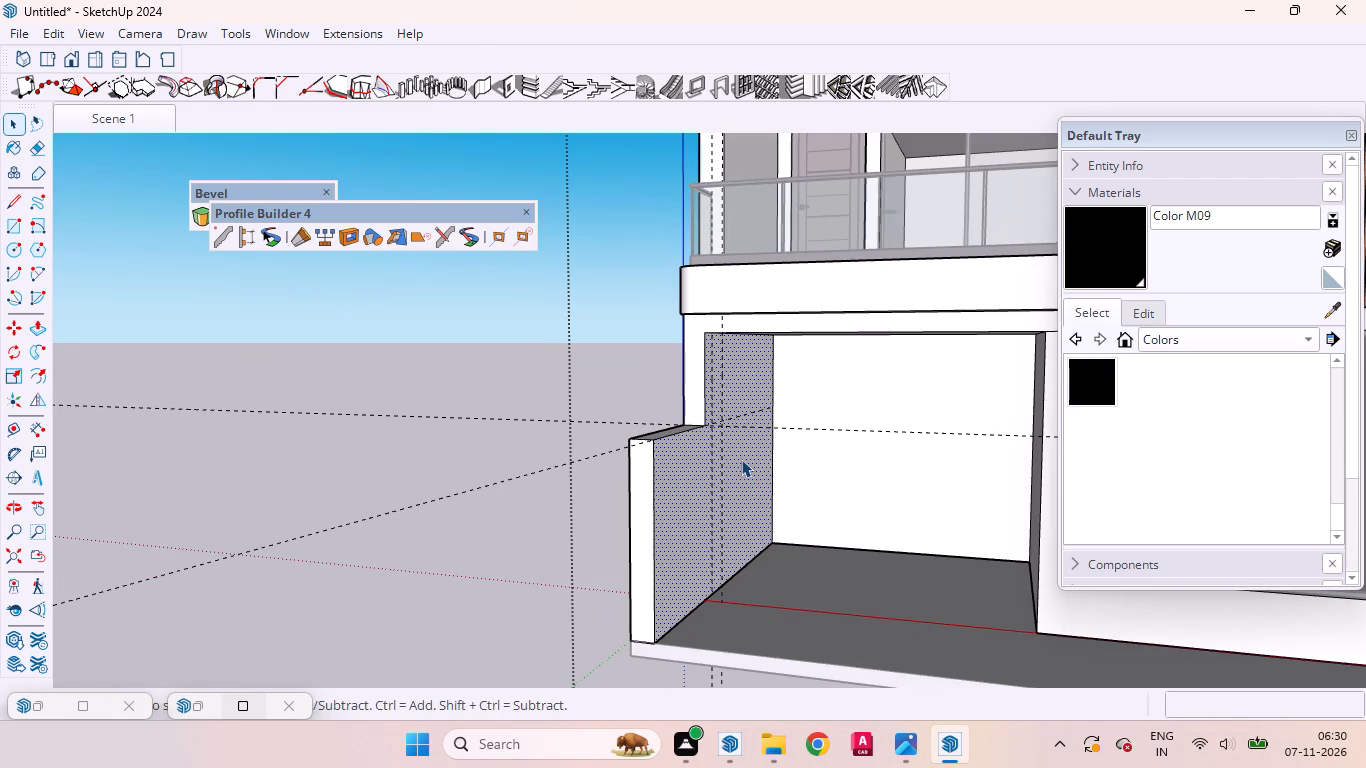
pyautogui.moveTo(745, 451); pyautogui.dragTo(766, 440, button='middle')
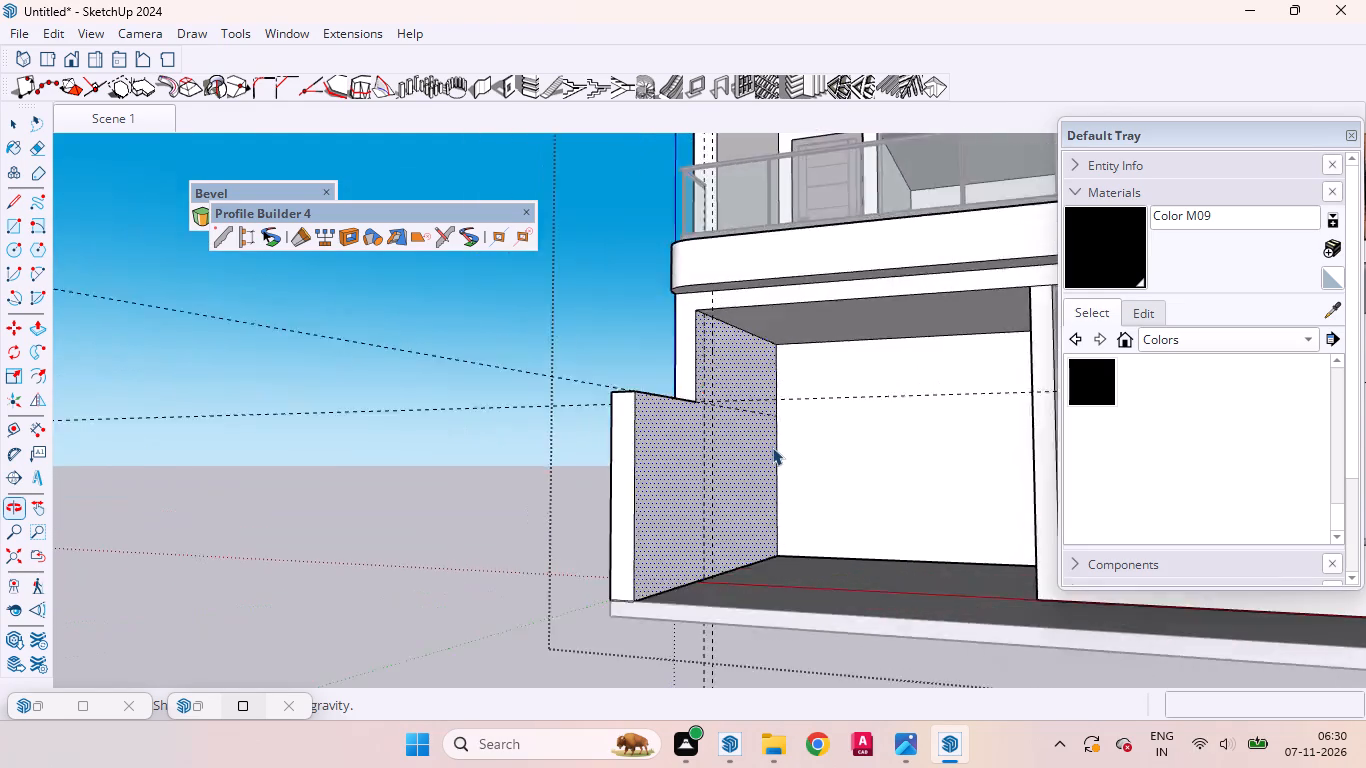
pyautogui.scroll(3, 772, 447)
pyautogui.click(818, 450)
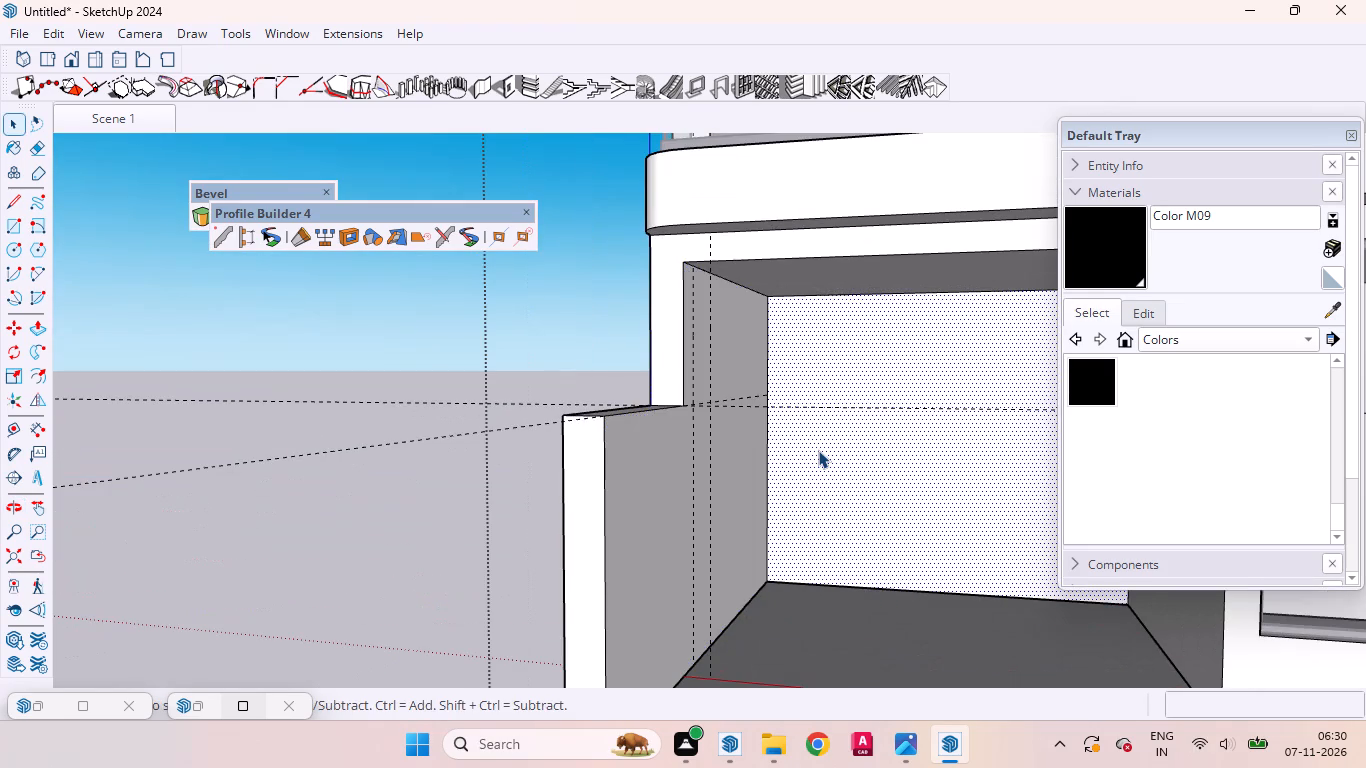
pyautogui.press('t')
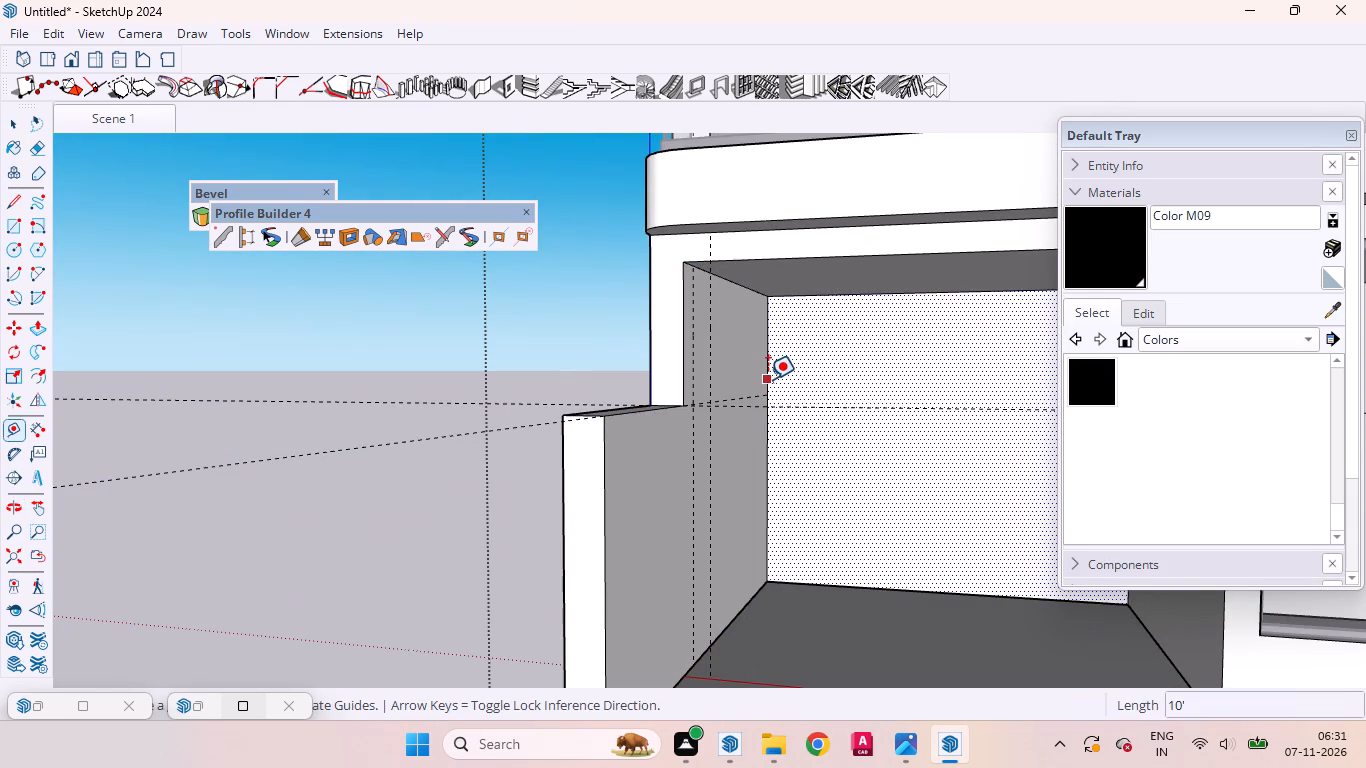
pyautogui.click(768, 376)
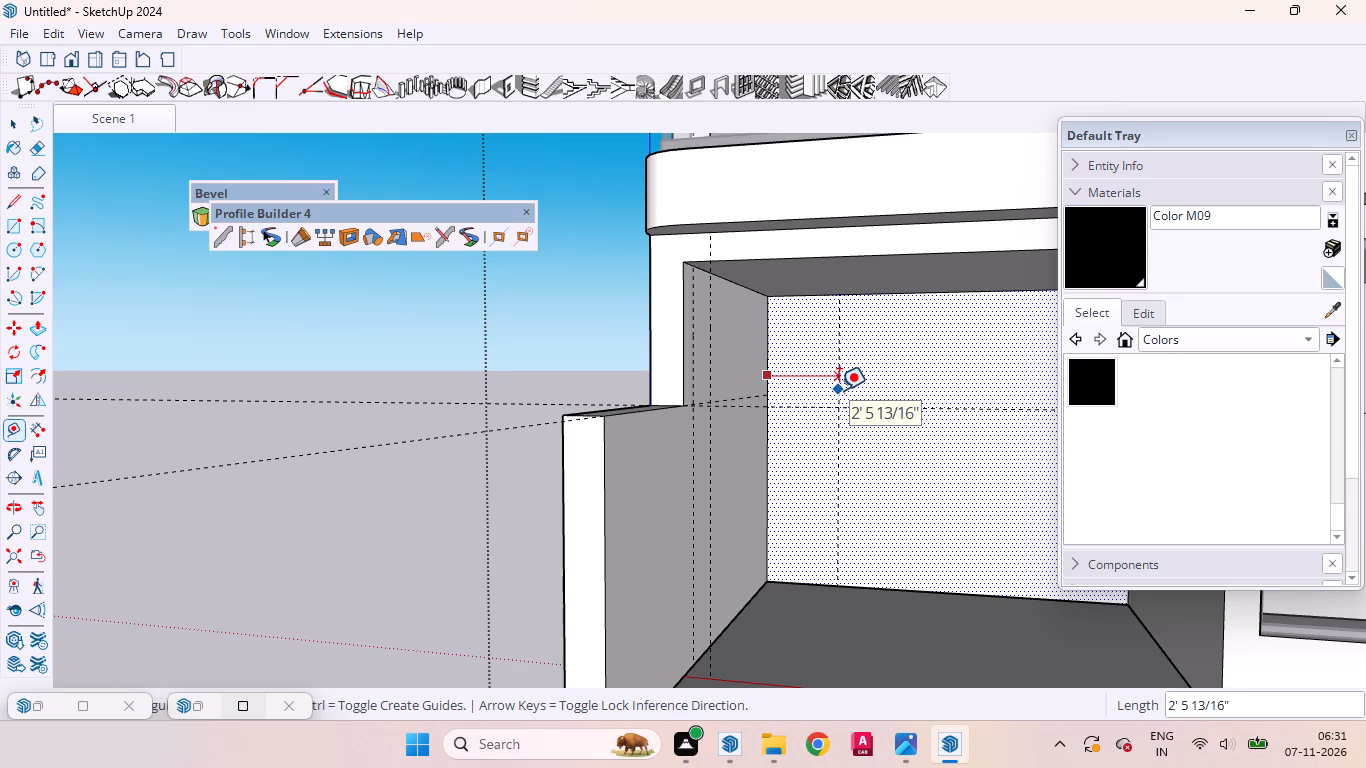
pyautogui.press('3')
pyautogui.press("'")
pyautogui.press('6')
pyautogui.press('Return')
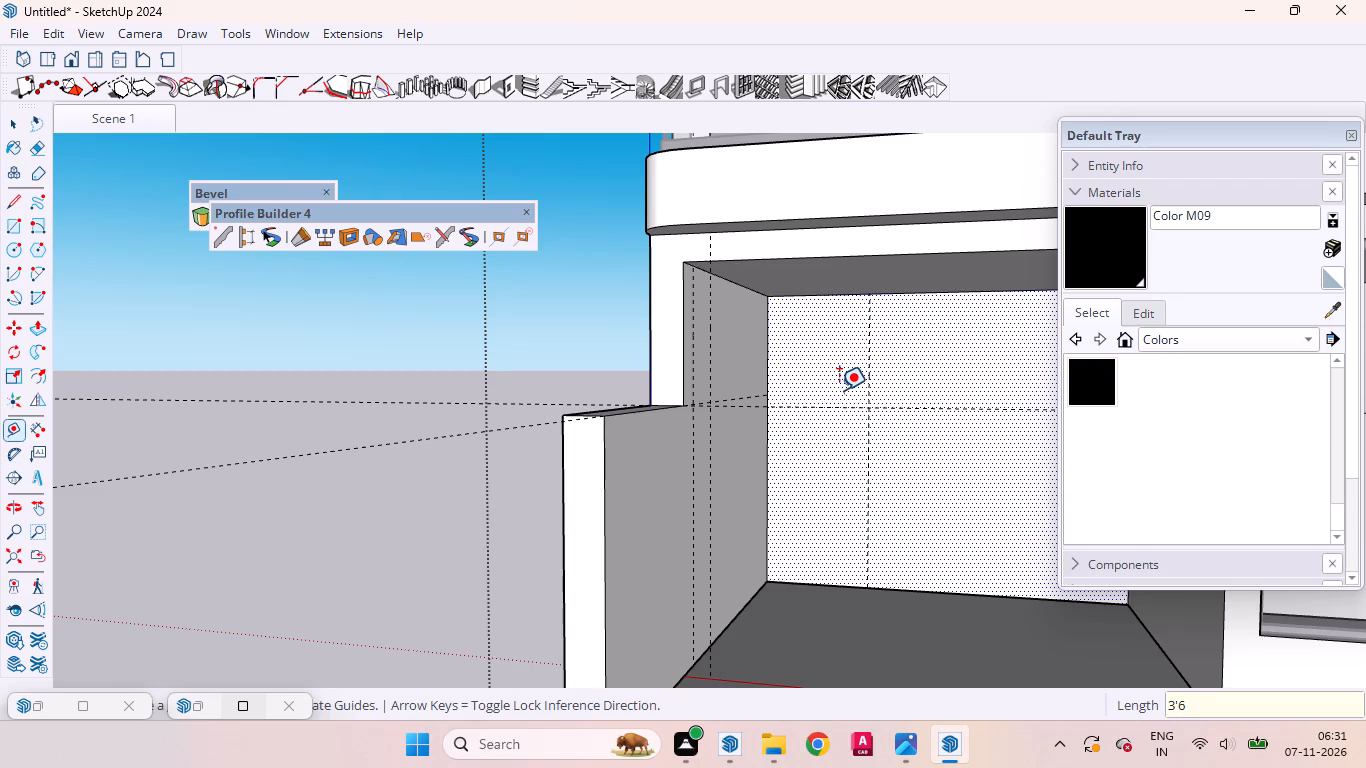
# Draw a 10' vertical line along the guide from the back wall's floor edge to its ceiling edge, splitting off a narrow strip.
pyautogui.scroll(-2, 834, 401)
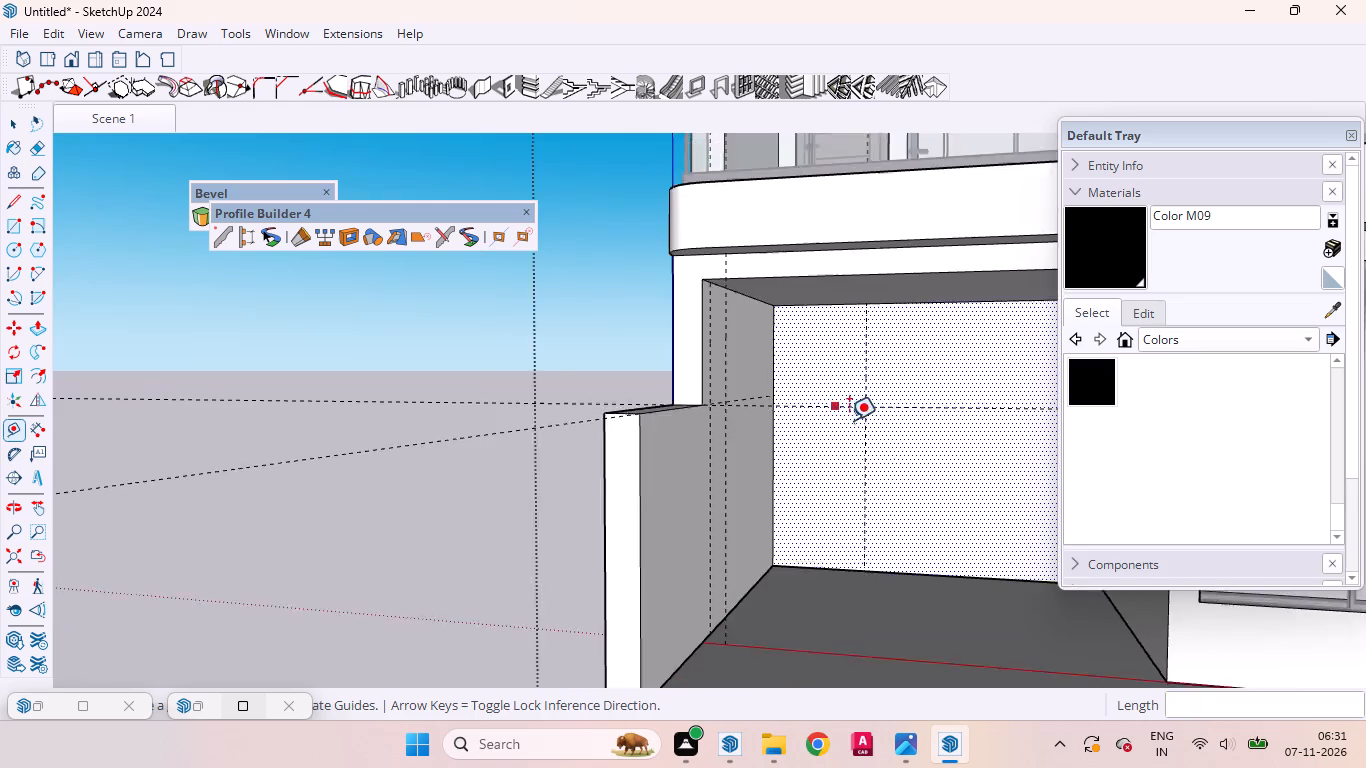
pyautogui.scroll(-2, 849, 420)
pyautogui.press('space')
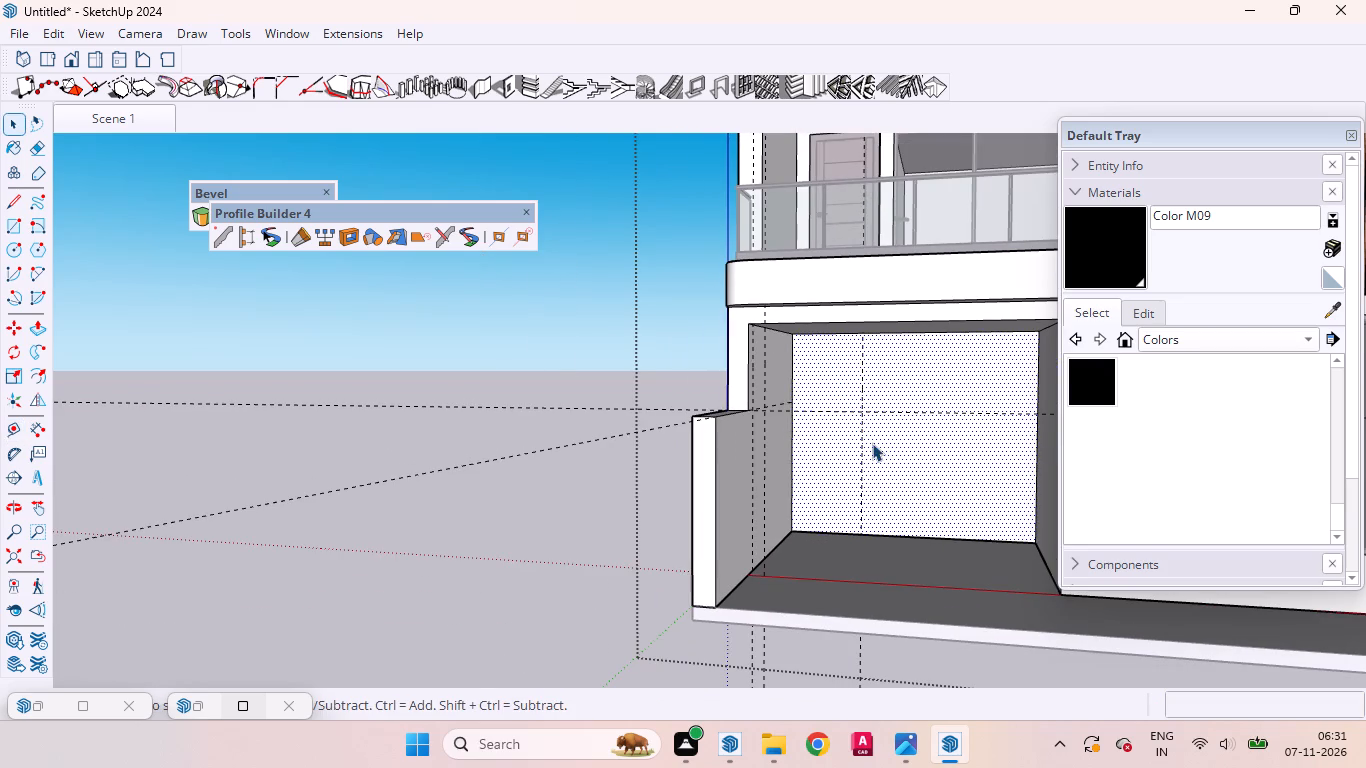
pyautogui.press('l')
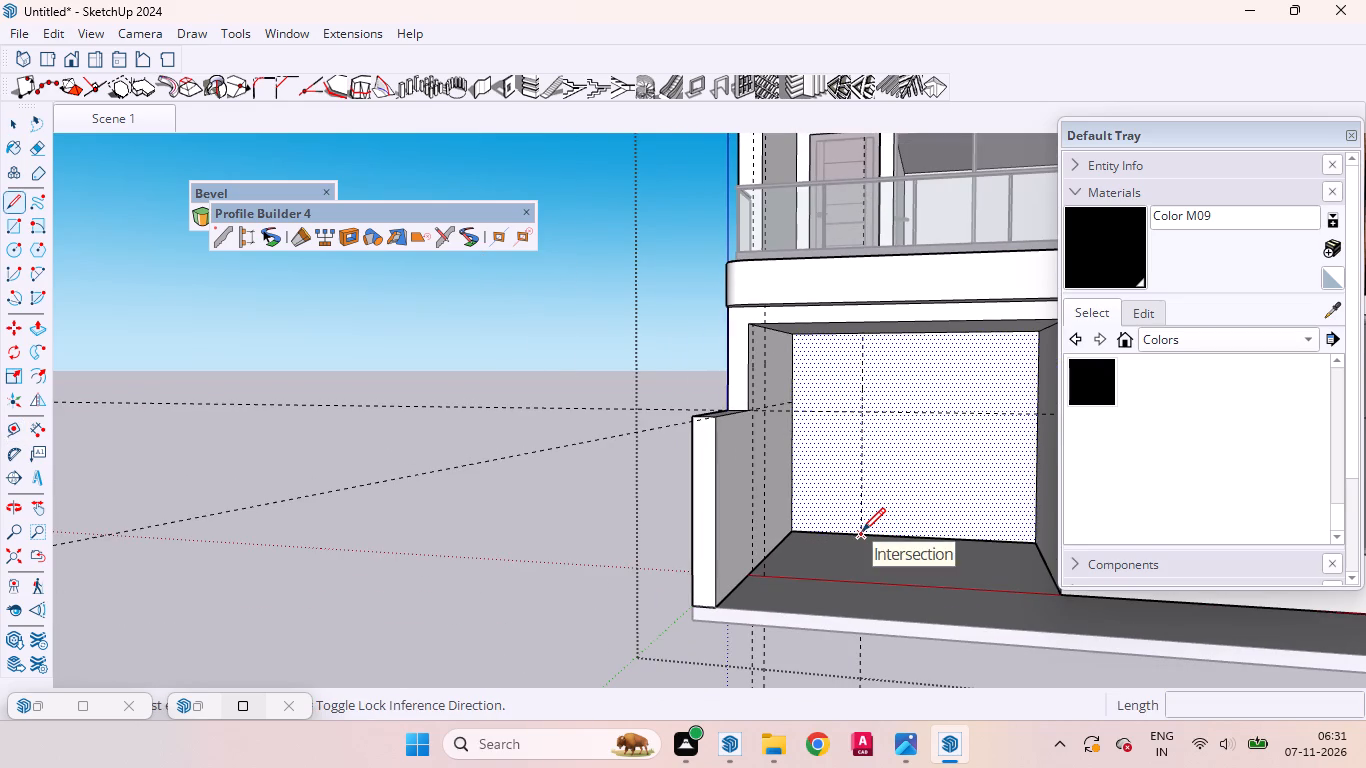
pyautogui.click(862, 531)
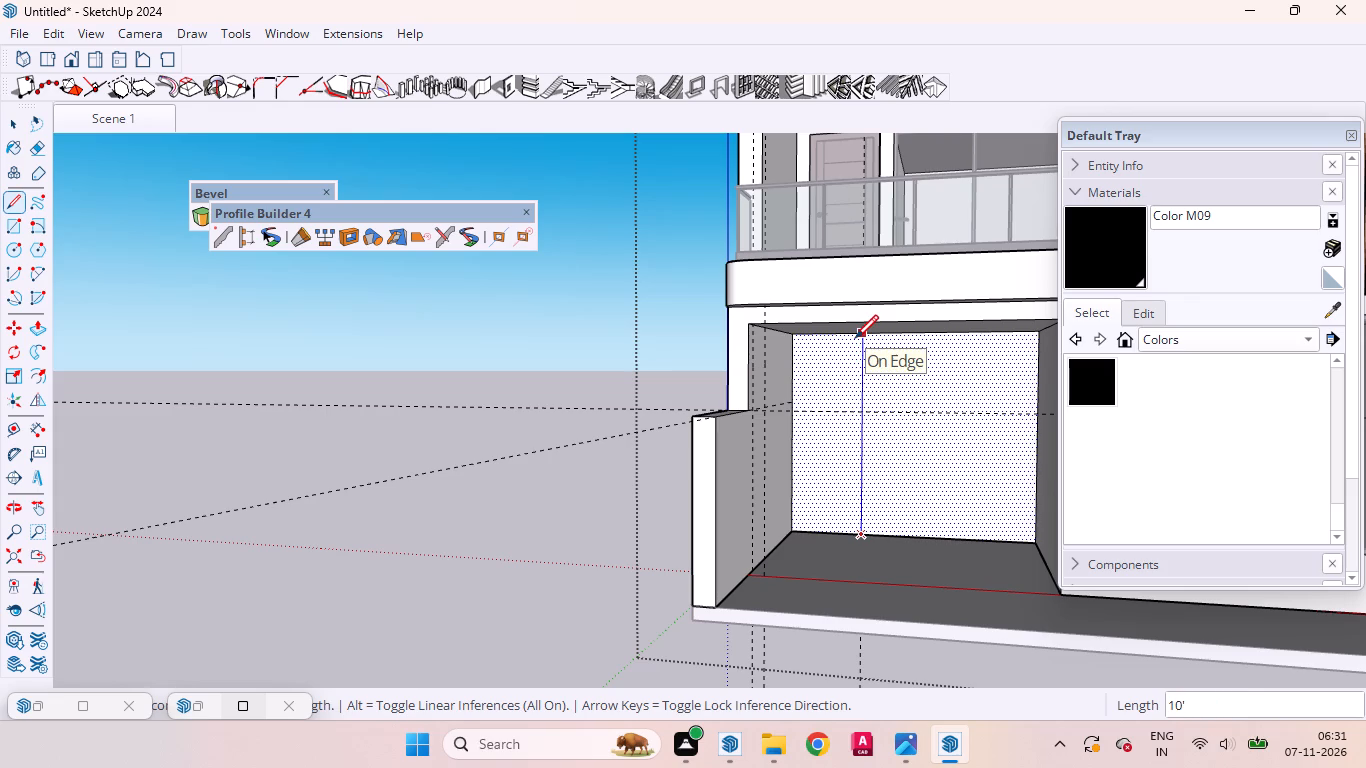
pyautogui.click(855, 338)
pyautogui.press('space')
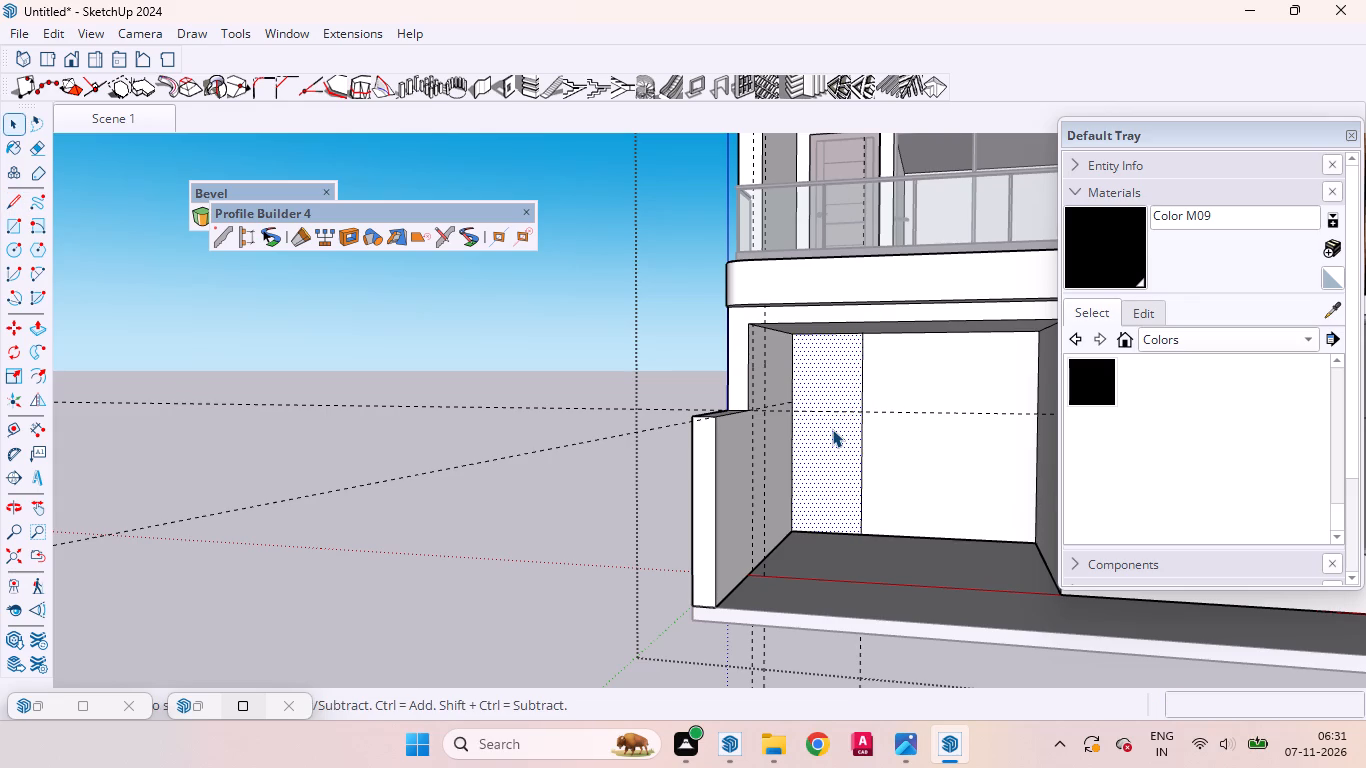
# Push the narrow strip of the porch's back wall inward by 16' with Push/Pull.
pyautogui.press('p')
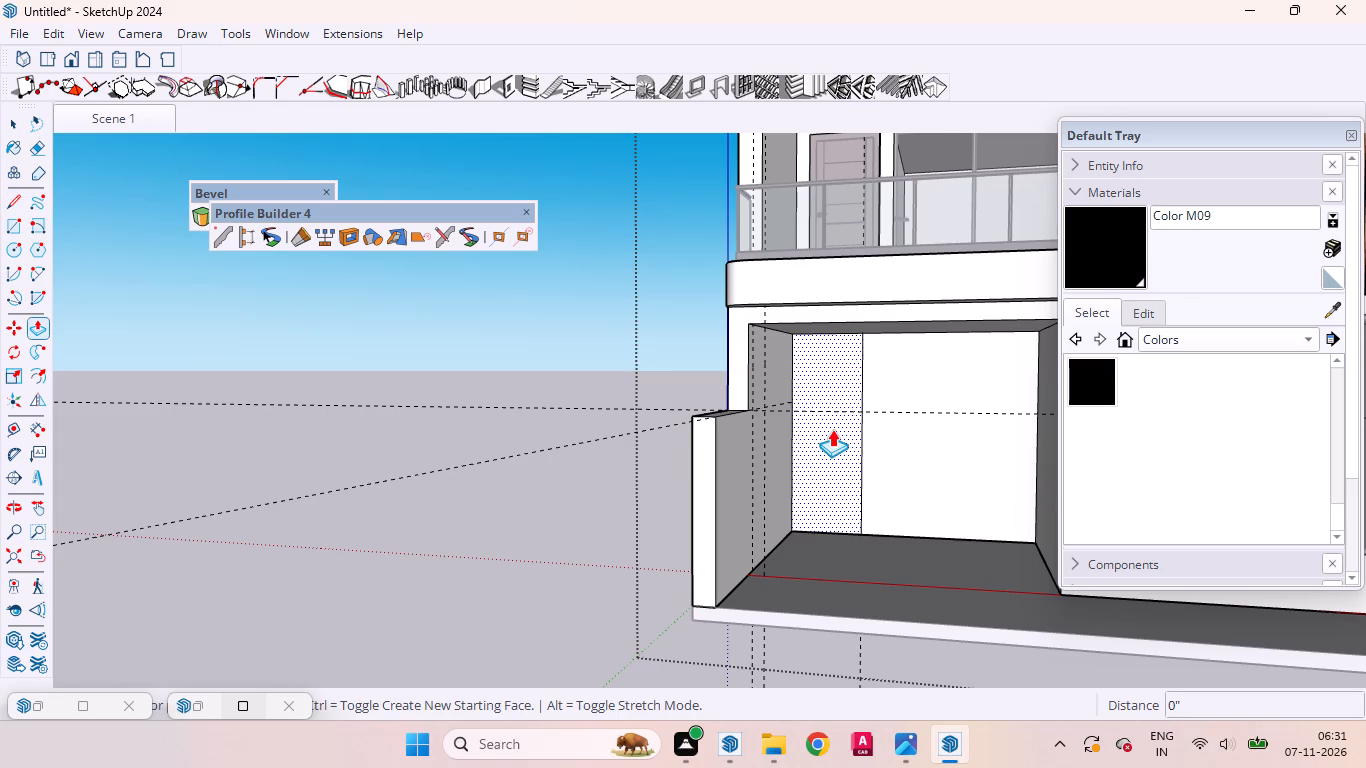
pyautogui.moveTo(832, 445); pyautogui.dragTo(821, 408)
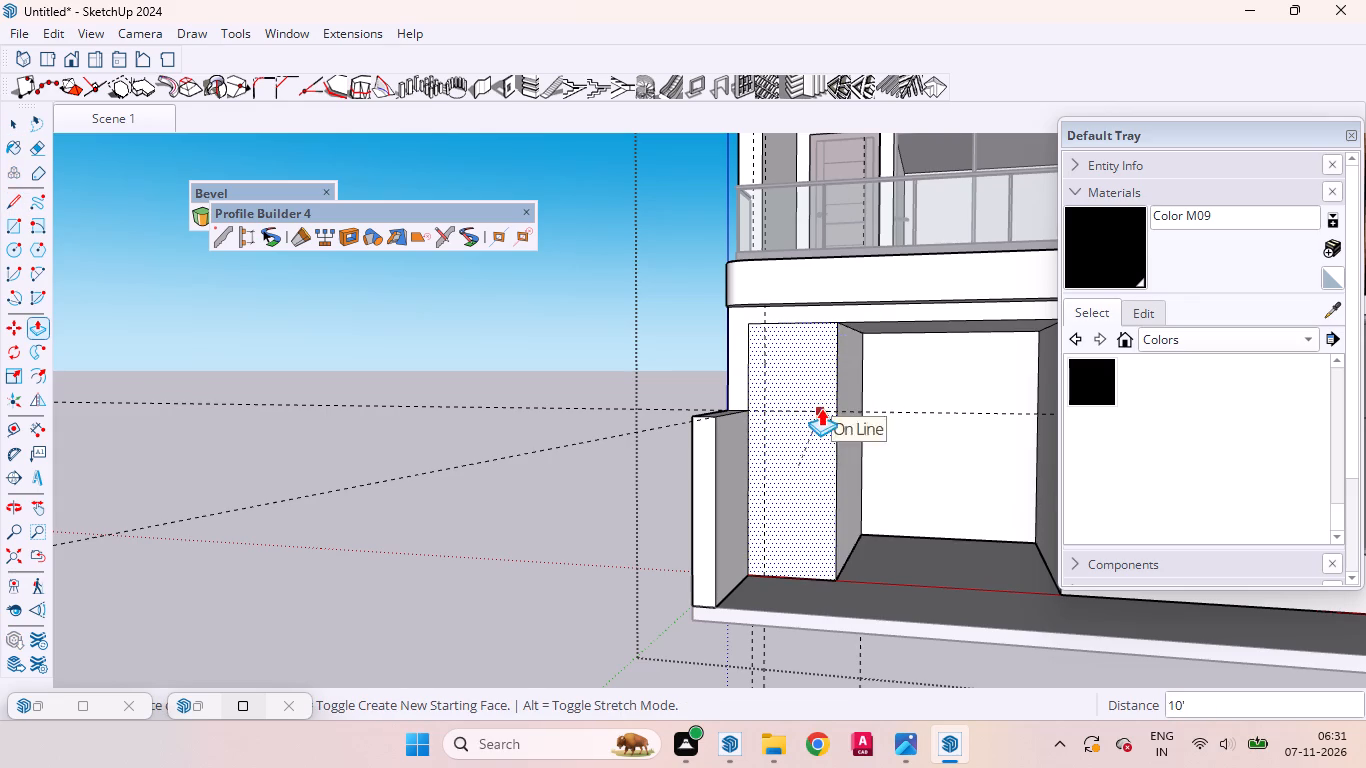
pyautogui.moveTo(821, 408); pyautogui.dragTo(836, 433)
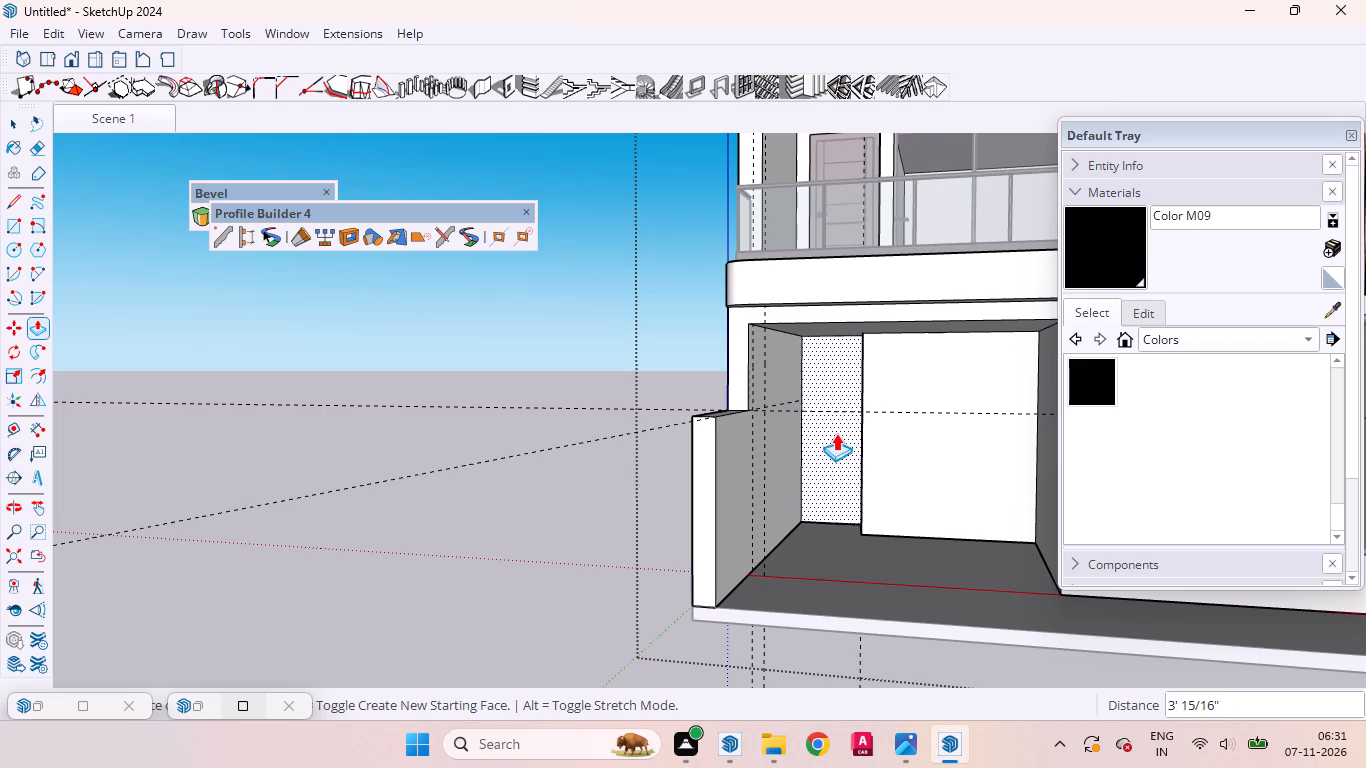
pyautogui.moveTo(836, 433); pyautogui.dragTo(853, 457)
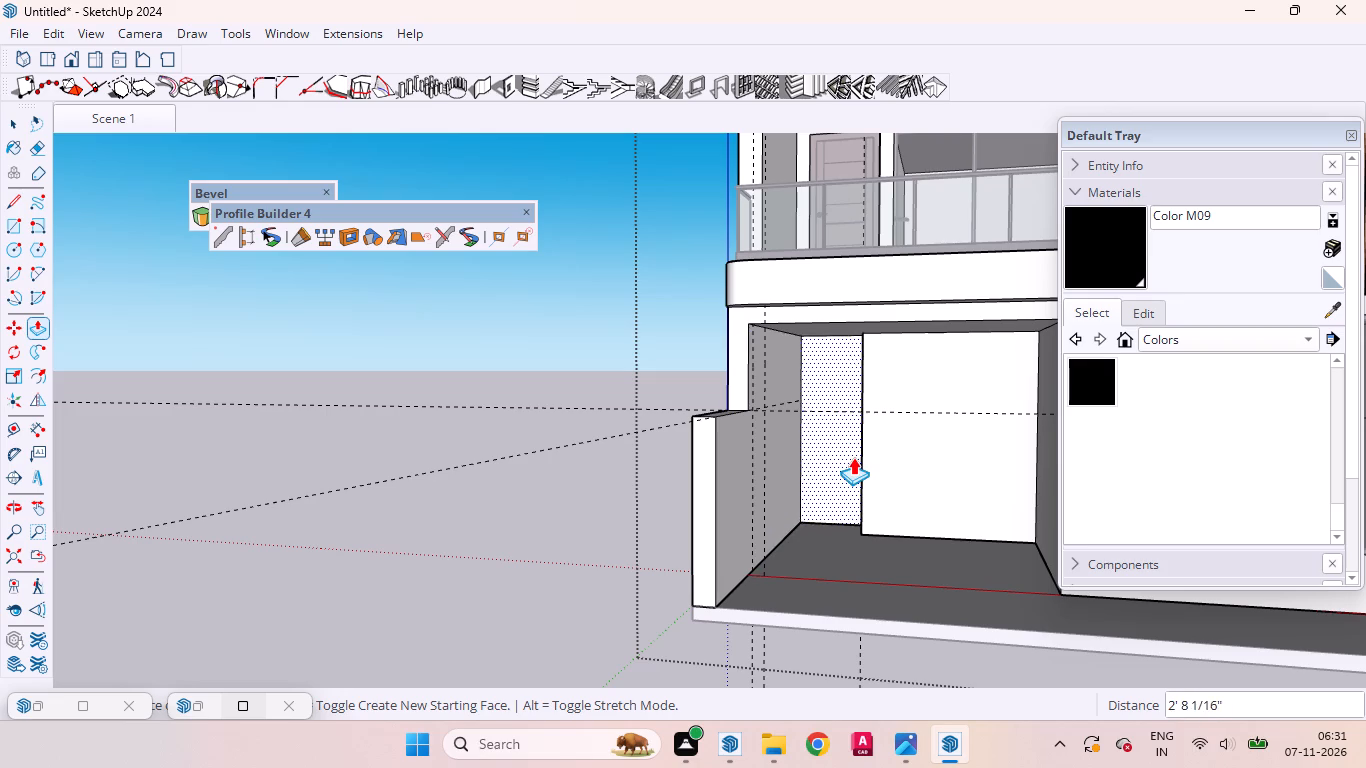
pyautogui.moveTo(853, 457); pyautogui.dragTo(846, 448)
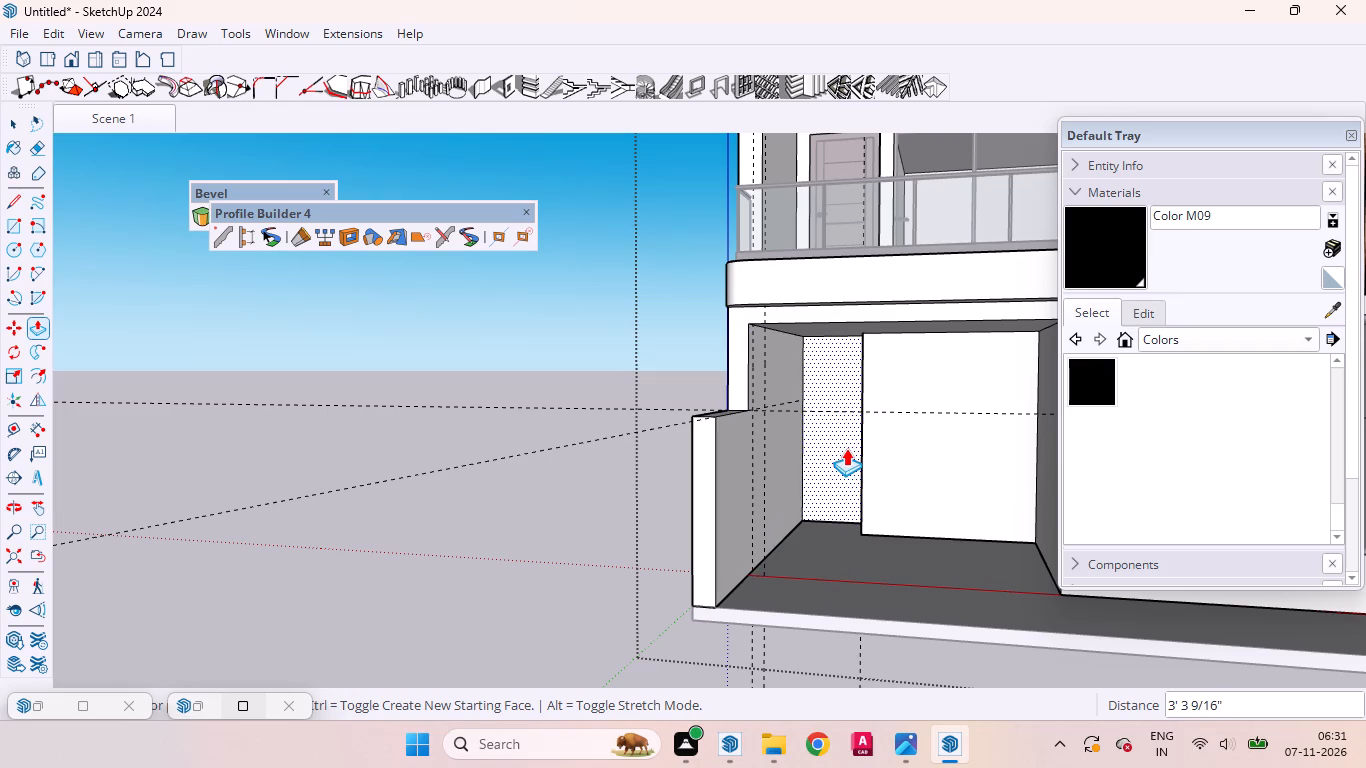
pyautogui.press('1')
pyautogui.write("6'")
pyautogui.press('Return')
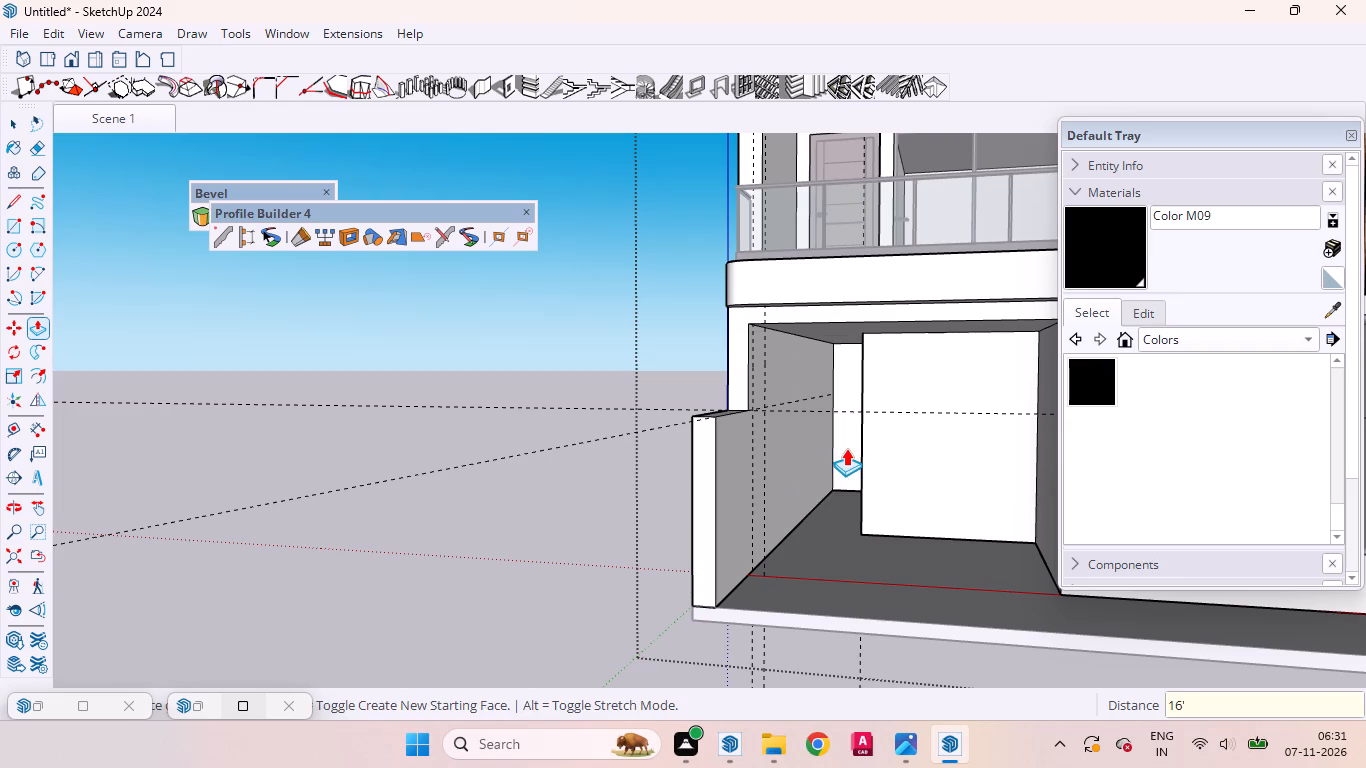
pyautogui.press('space')
# Place a vertical guide line on the porch's inner side wall, 3'6" across from the exposed vertical edge of the back wall.
pyautogui.scroll(-3, 846, 448)
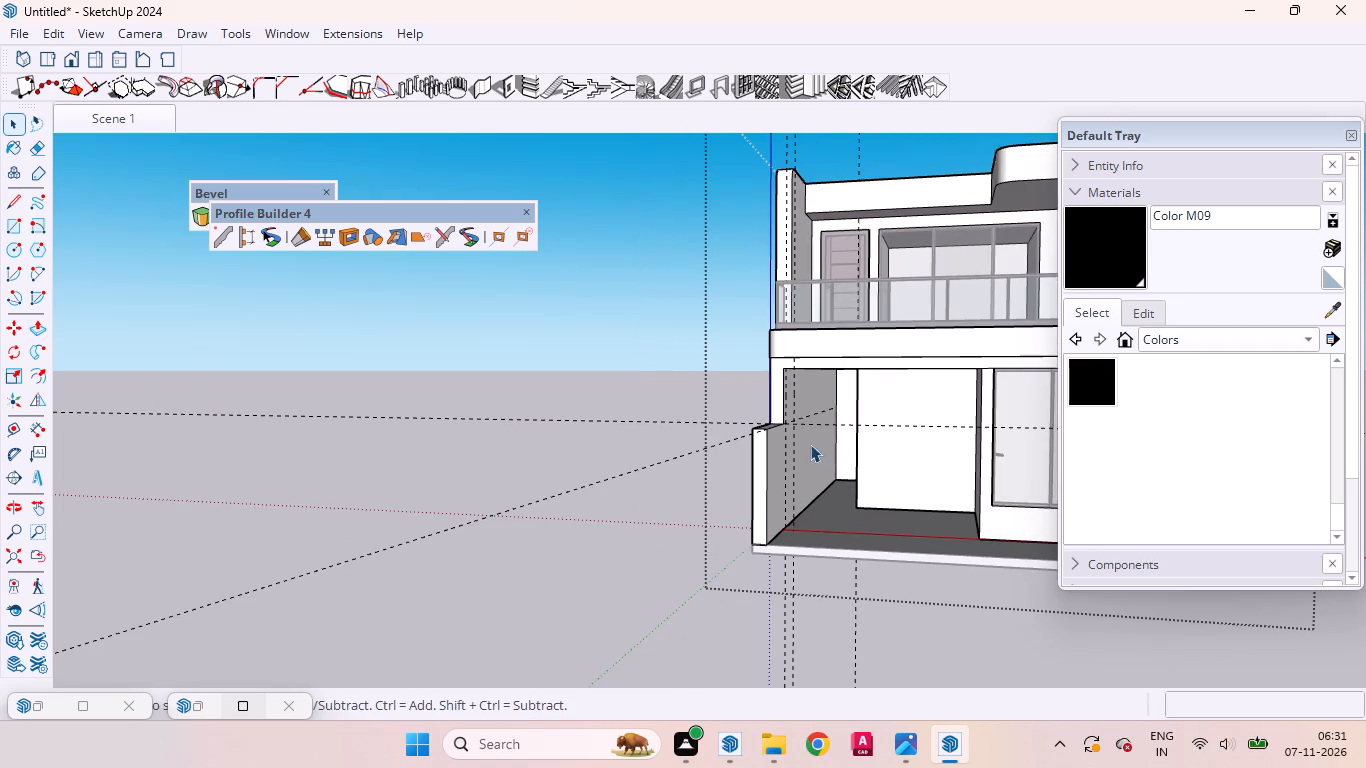
pyautogui.moveTo(806, 443); pyautogui.dragTo(714, 465, button='middle')
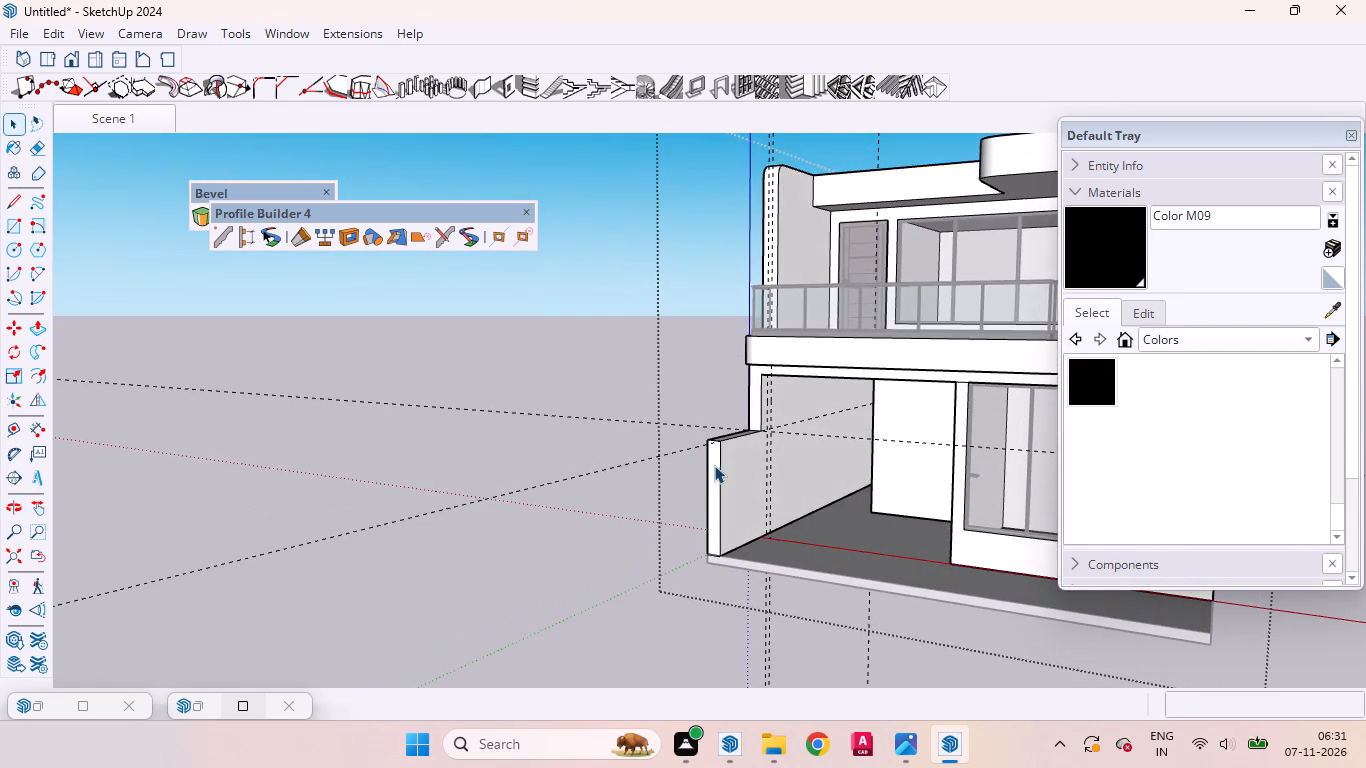
pyautogui.scroll(7, 745, 425)
pyautogui.moveTo(779, 424); pyautogui.dragTo(717, 390, button='middle')
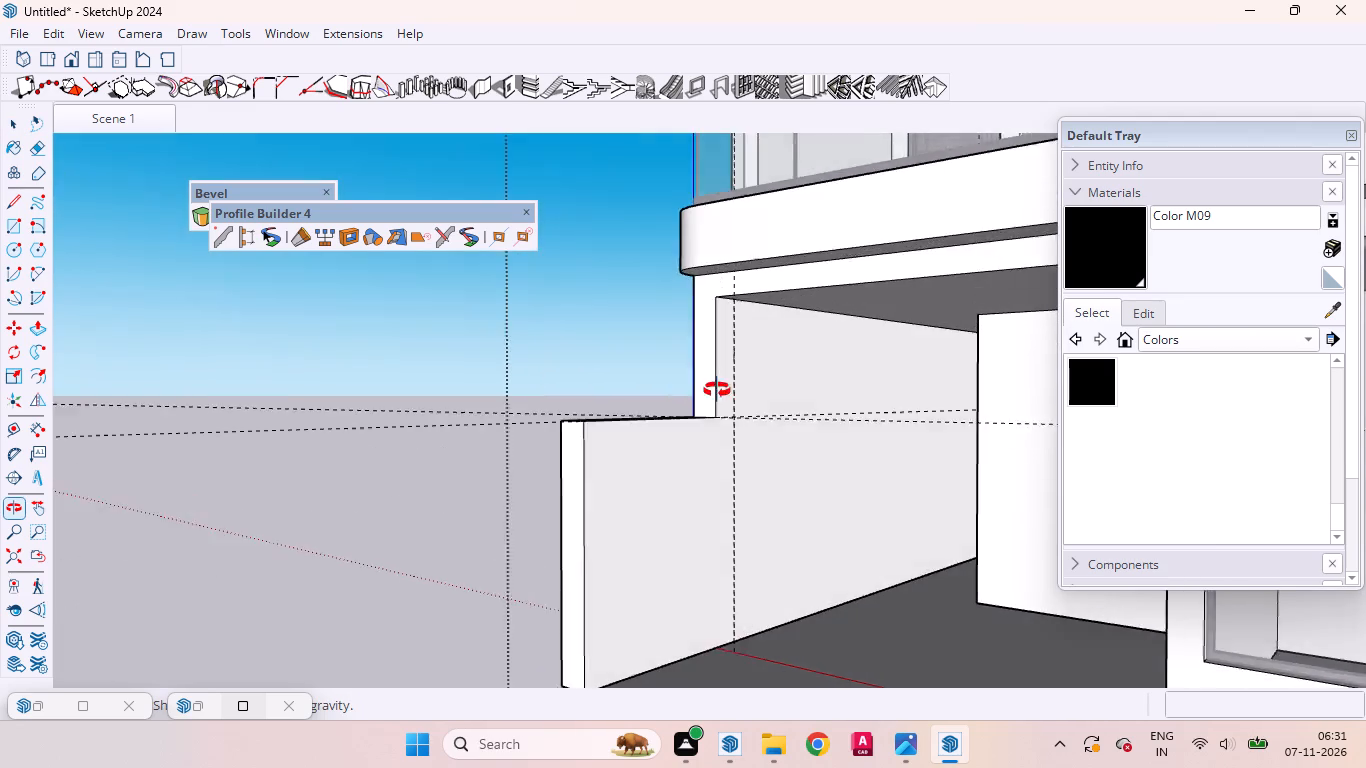
pyautogui.moveTo(717, 390); pyautogui.dragTo(636, 428, button='middle')
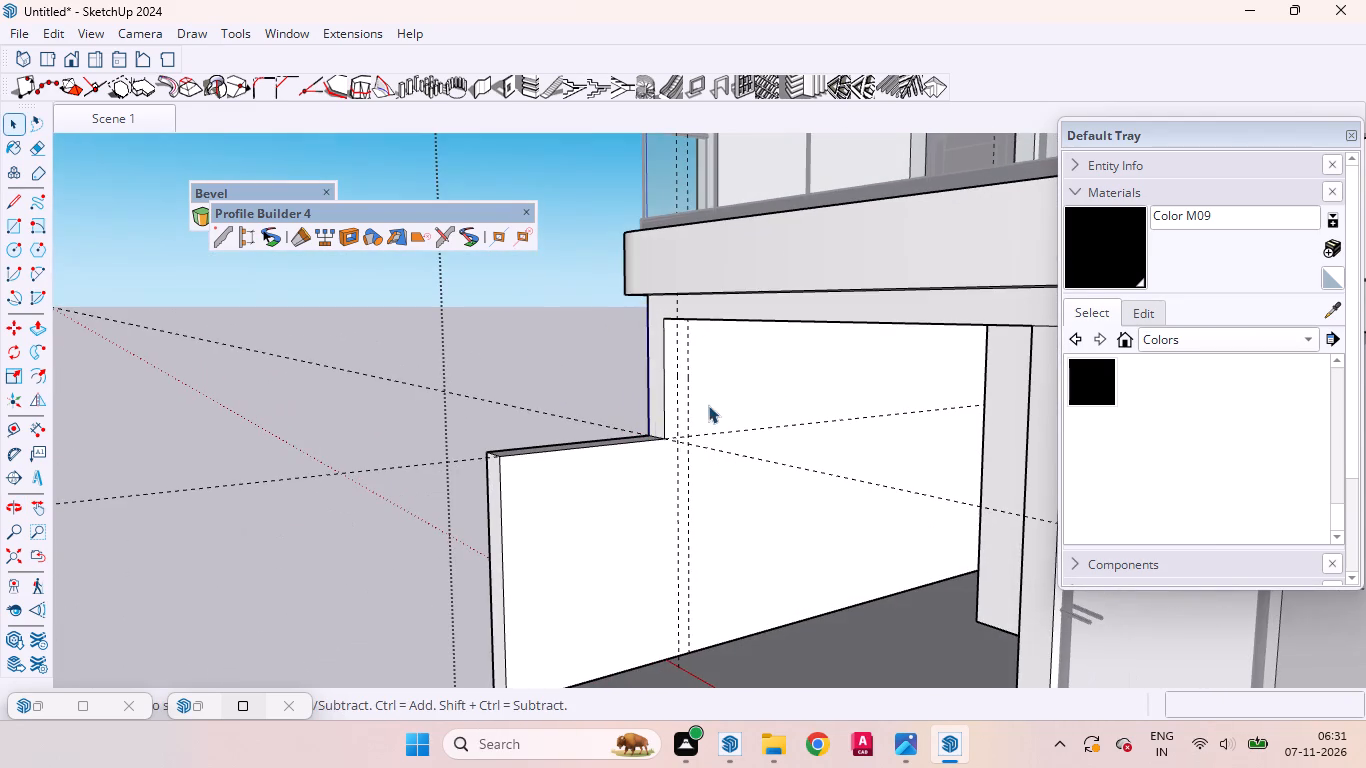
pyautogui.click(735, 383)
pyautogui.scroll(2, 750, 396)
pyautogui.scroll(-1, 750, 396)
pyautogui.scroll(3, 750, 396)
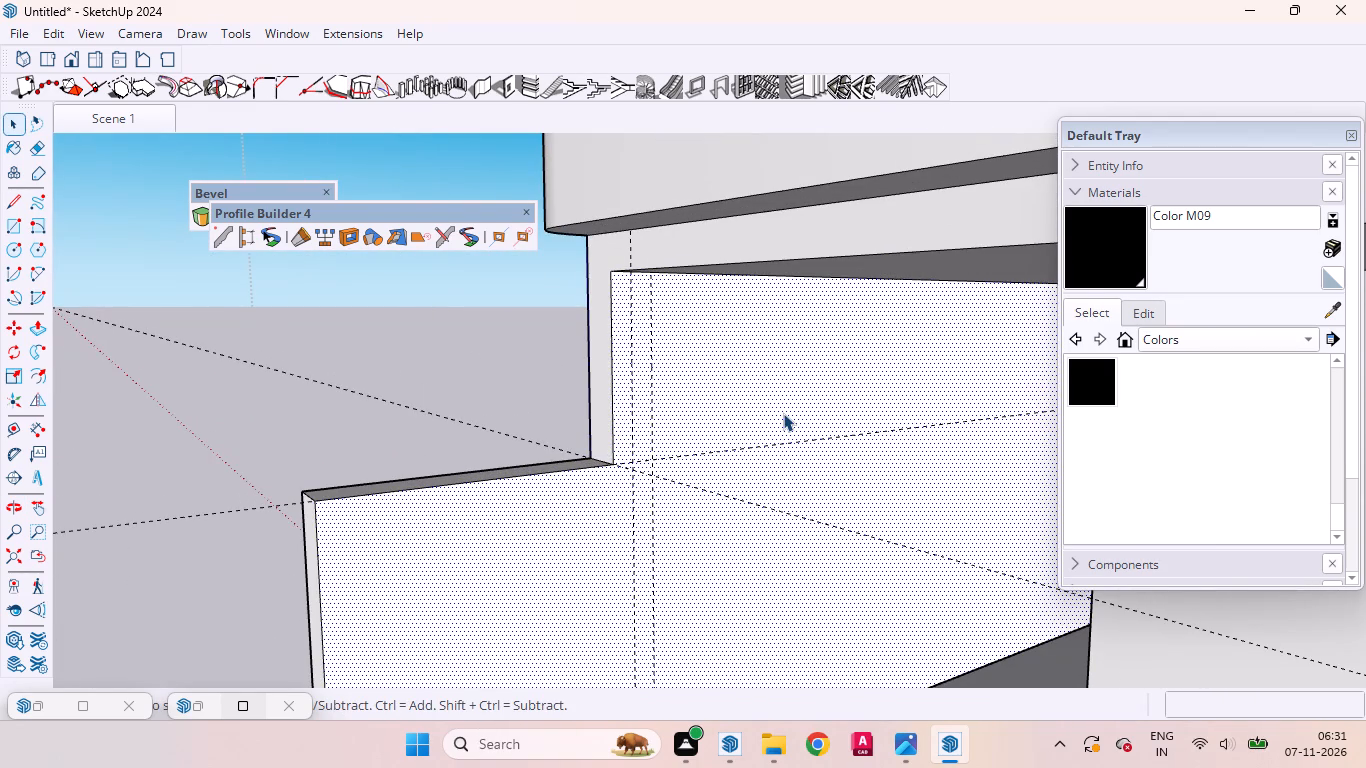
pyautogui.press('r')
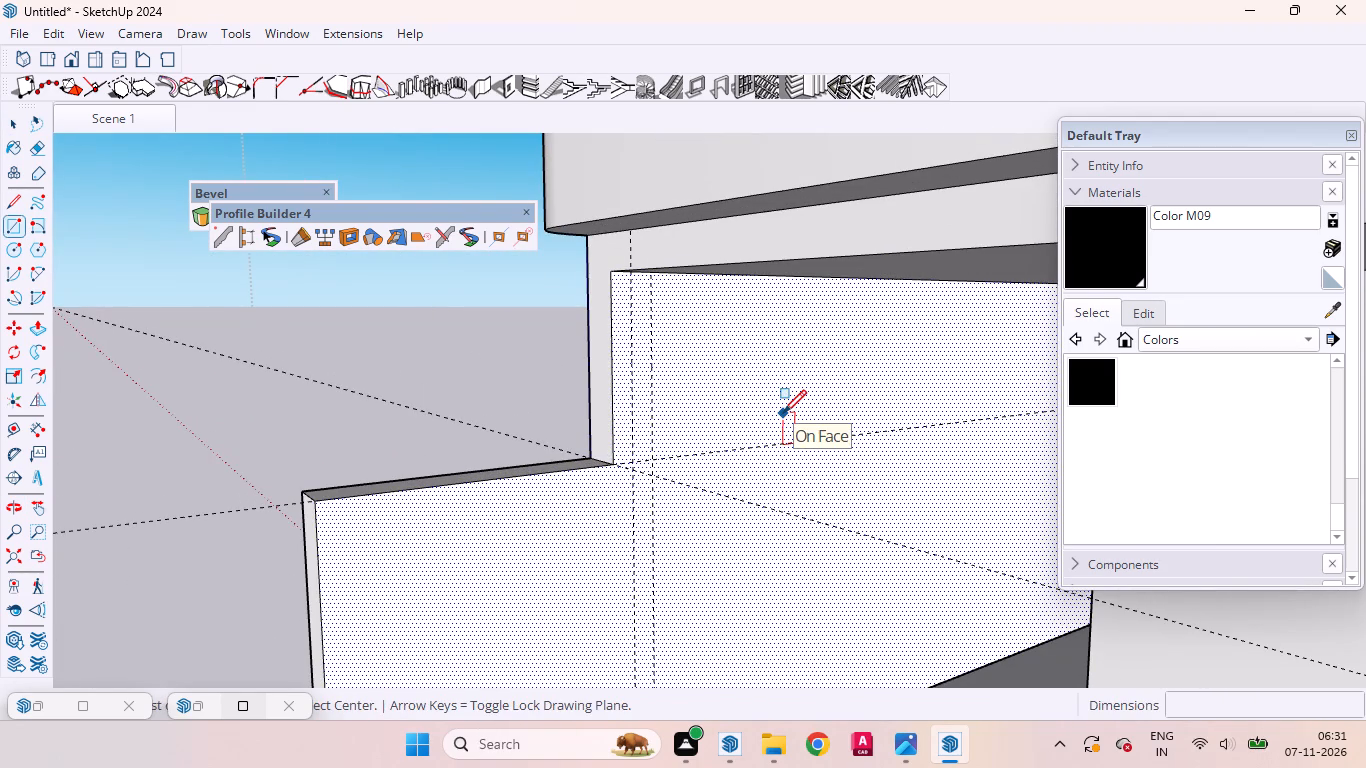
pyautogui.press('space')
pyautogui.scroll(-5, 781, 381)
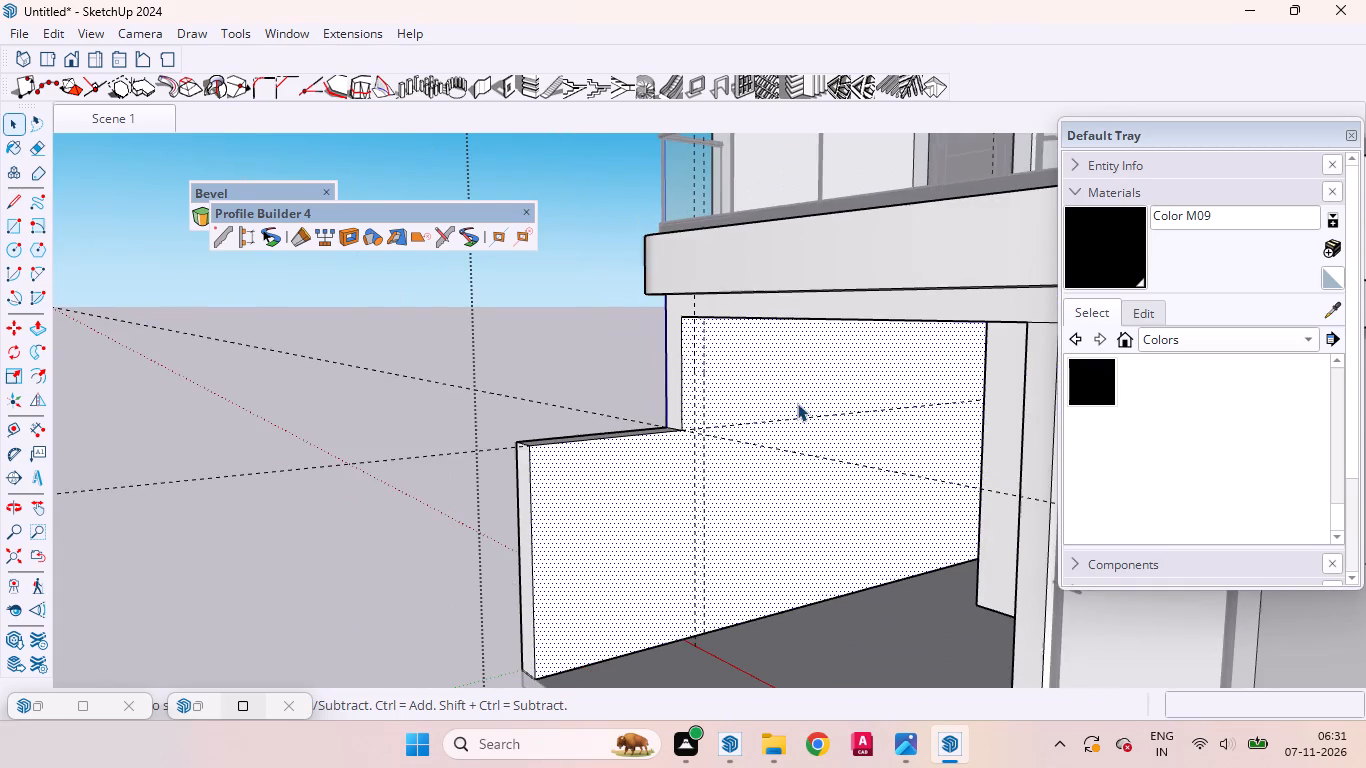
pyautogui.moveTo(799, 404); pyautogui.dragTo(939, 405, button='middle')
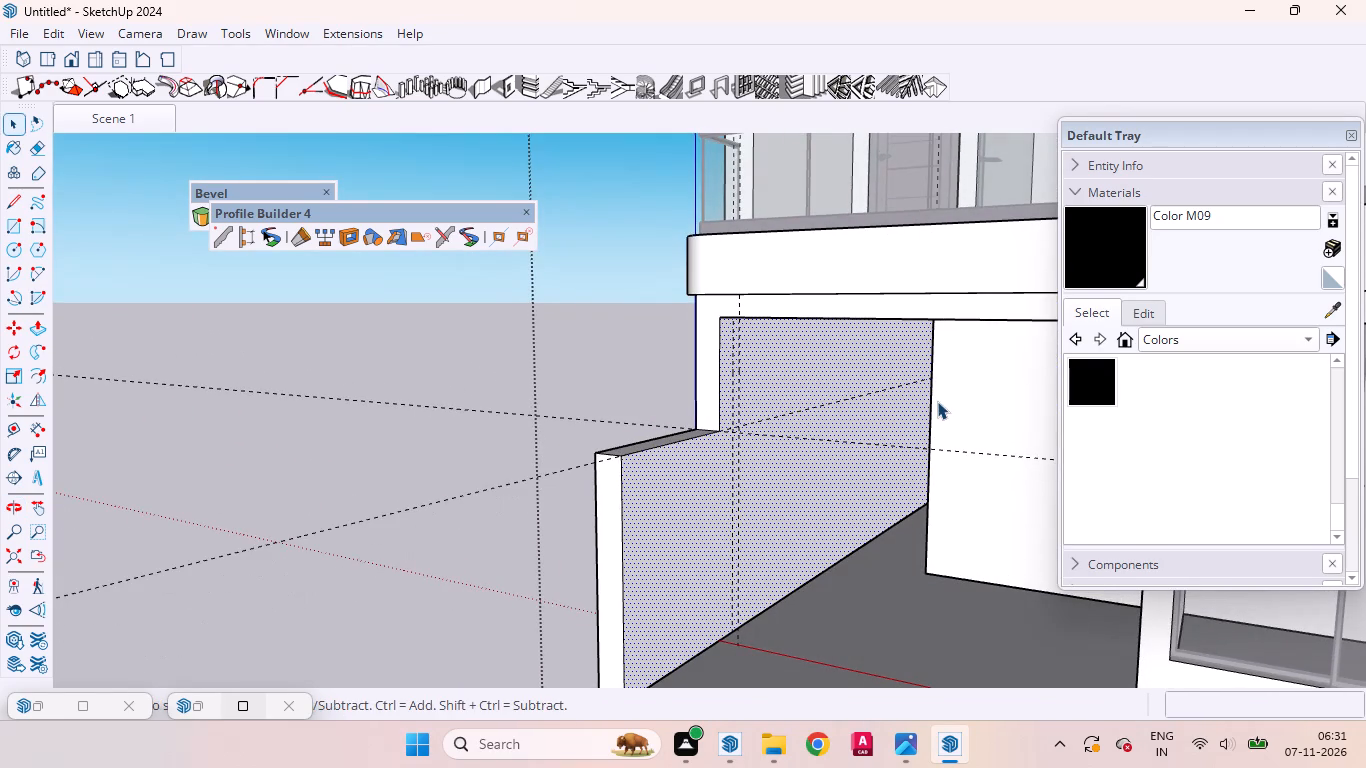
pyautogui.press('t')
pyautogui.click(937, 401)
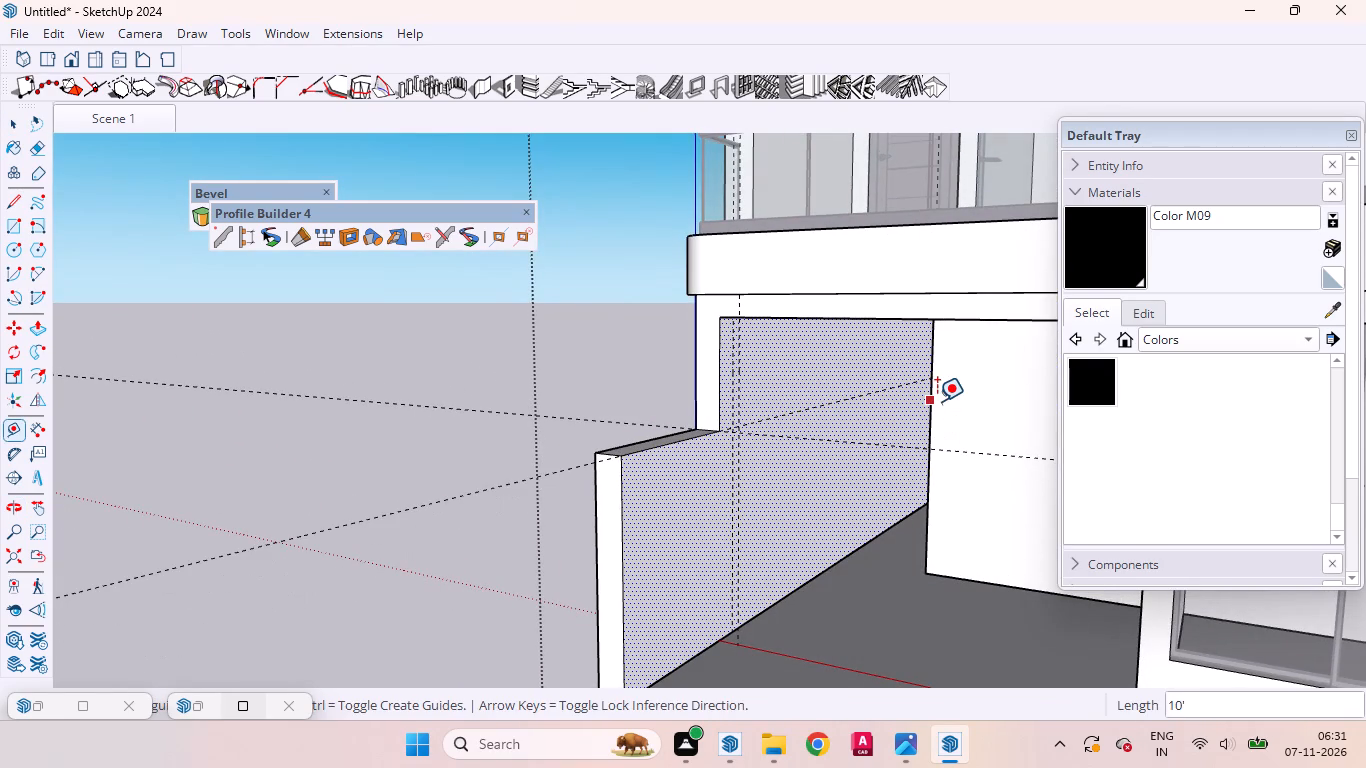
pyautogui.click(833, 392)
pyautogui.scroll(1, 833, 392)
pyautogui.scroll(-1, 833, 392)
pyautogui.scroll(9, 833, 391)
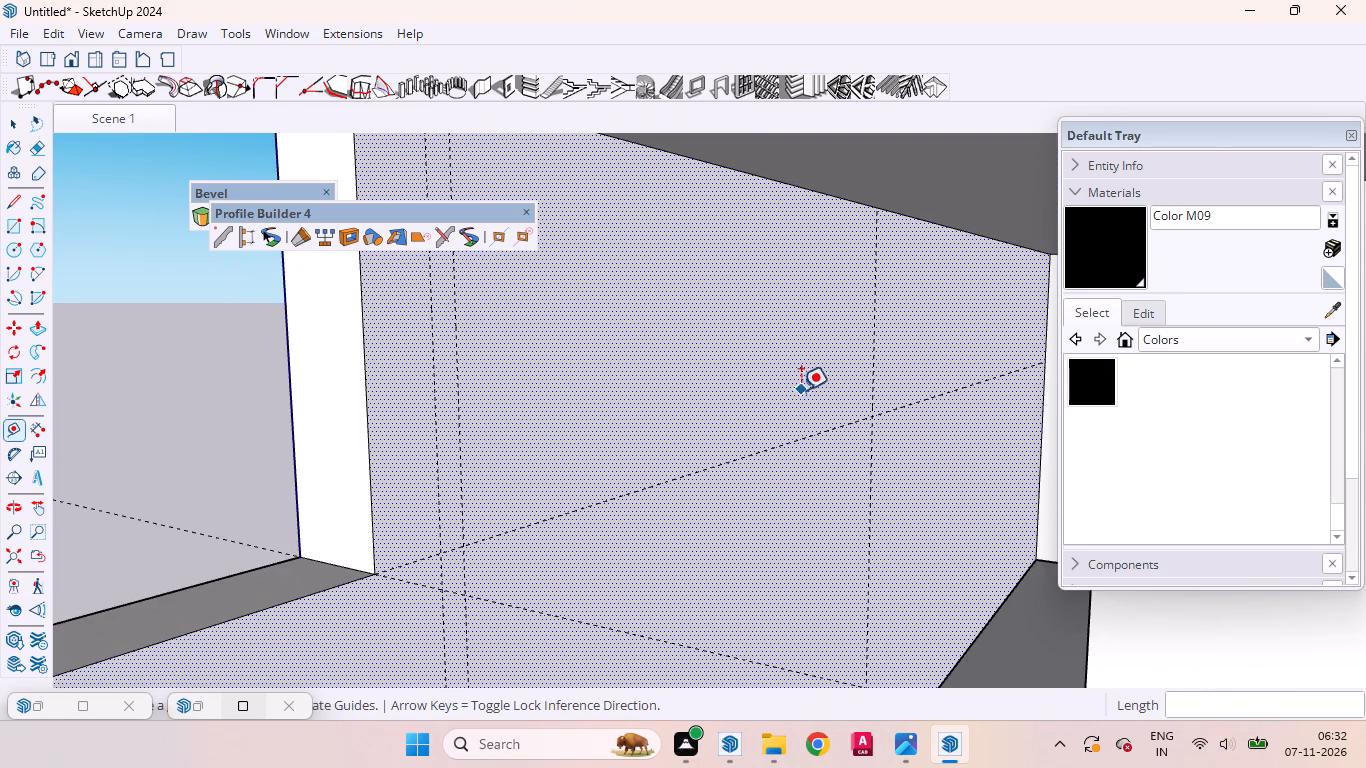
pyautogui.moveTo(767, 390); pyautogui.dragTo(647, 449, button='middle')
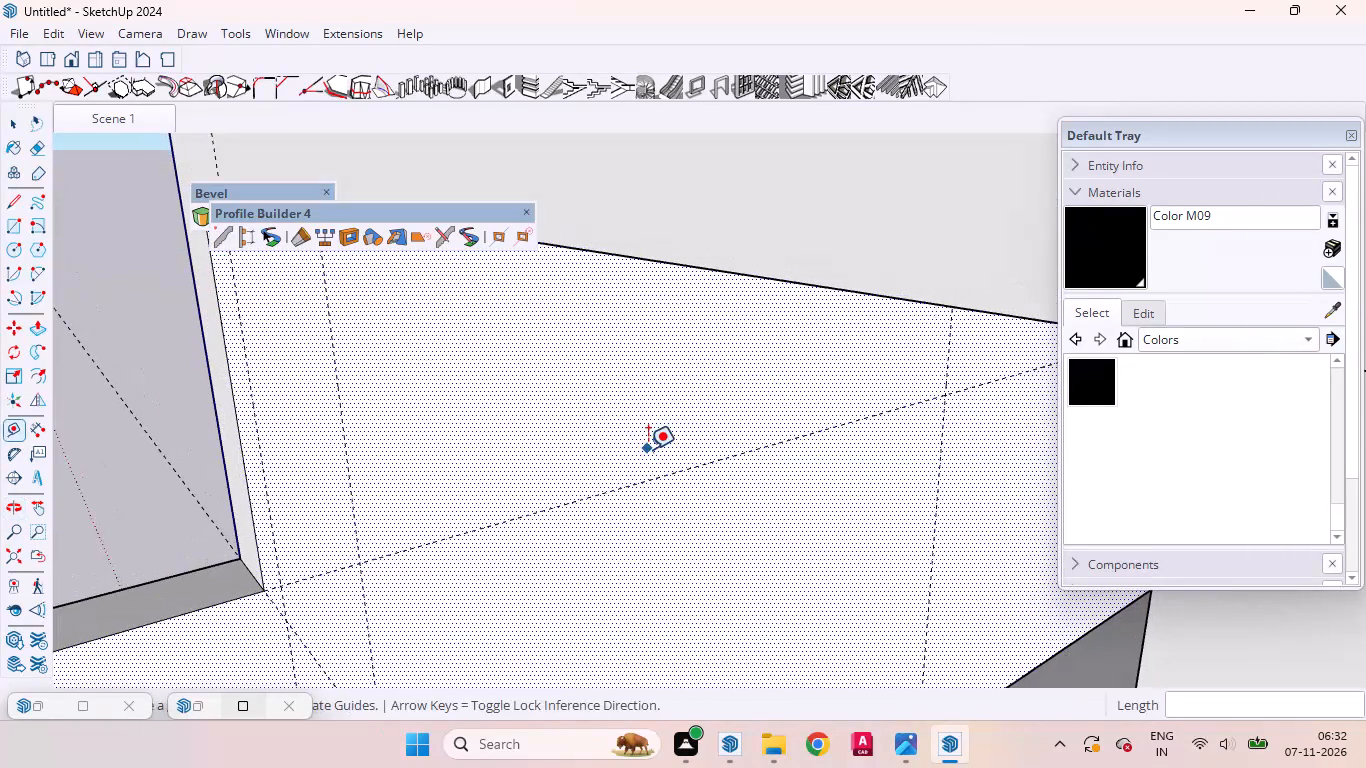
pyautogui.press('space')
# Draw a 9'2" by about 3'5" rectangle on the inner side wall, from the horizontal guide to the ceiling between the vertical guides.
pyautogui.scroll(-4, 664, 460)
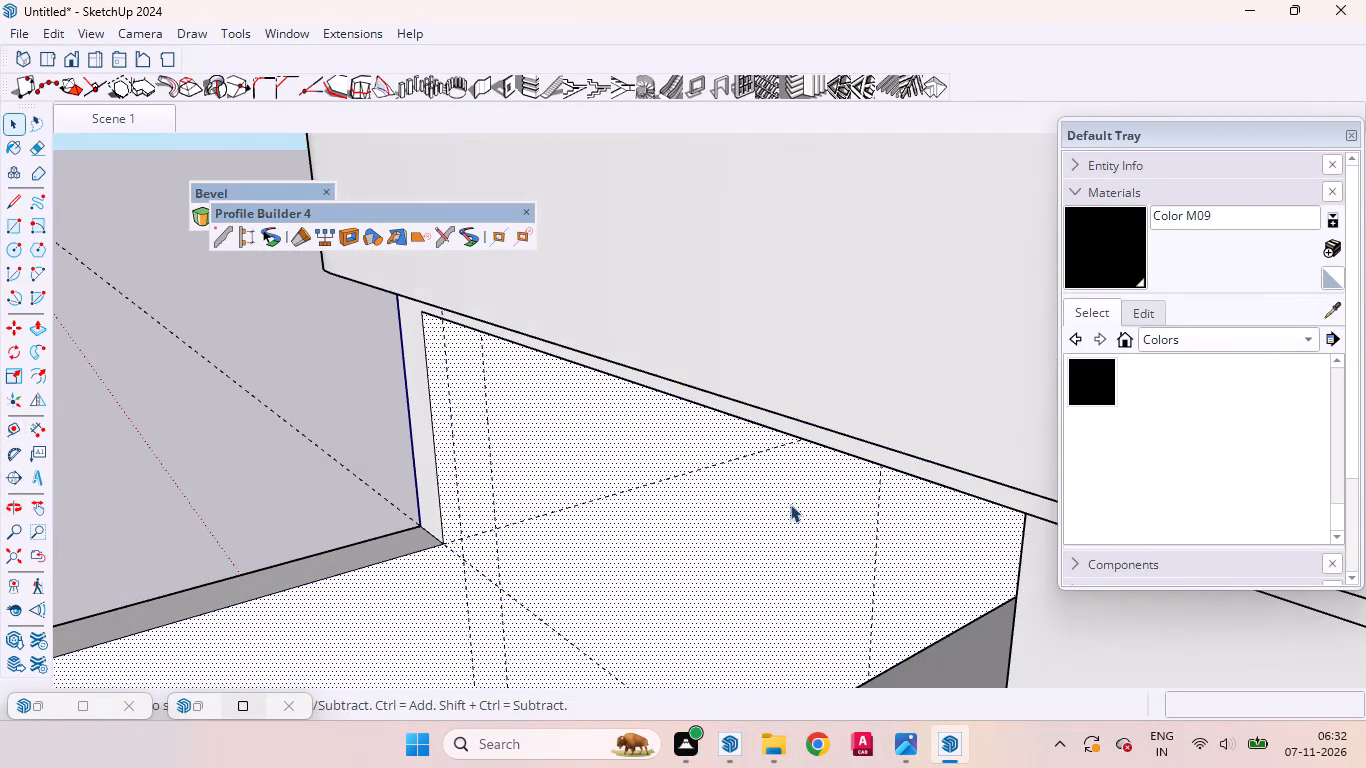
pyautogui.moveTo(790, 504); pyautogui.dragTo(777, 445, button='middle')
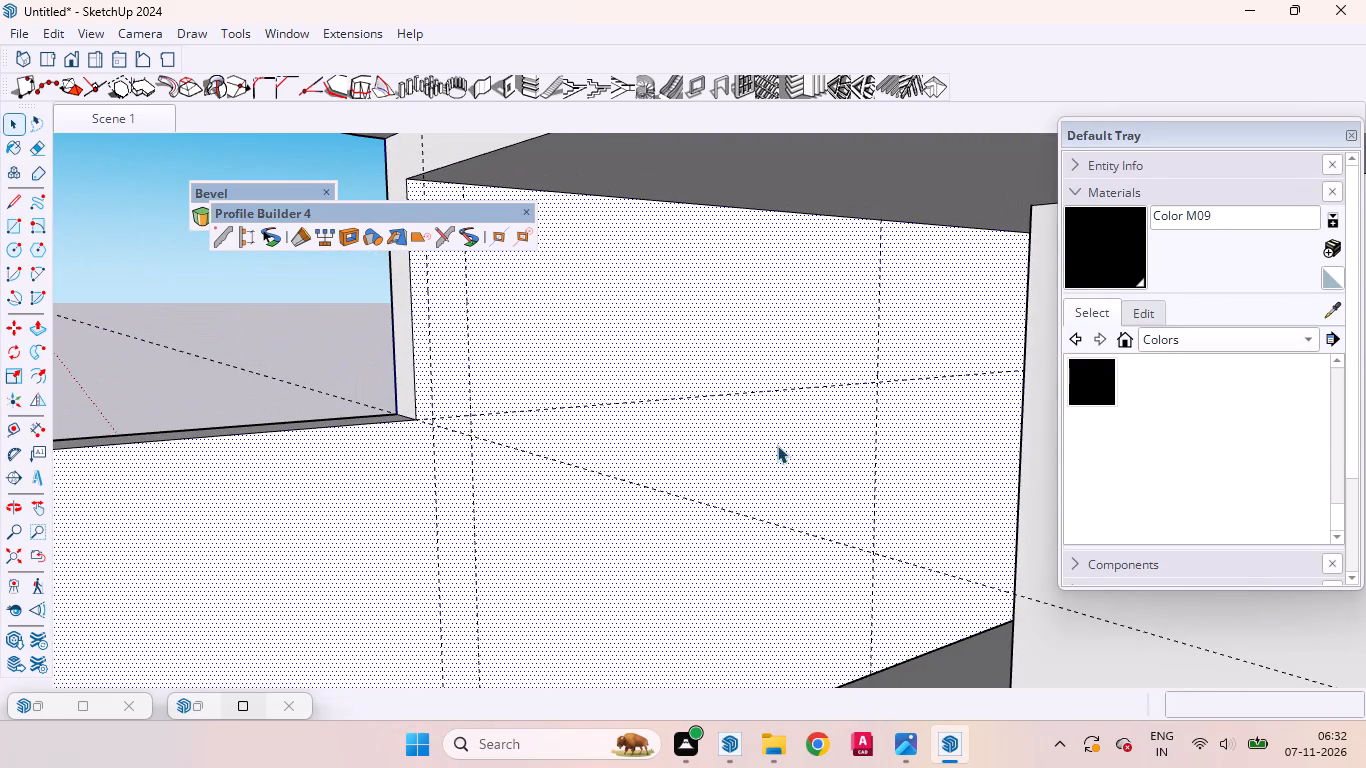
pyautogui.scroll(-2, 828, 479)
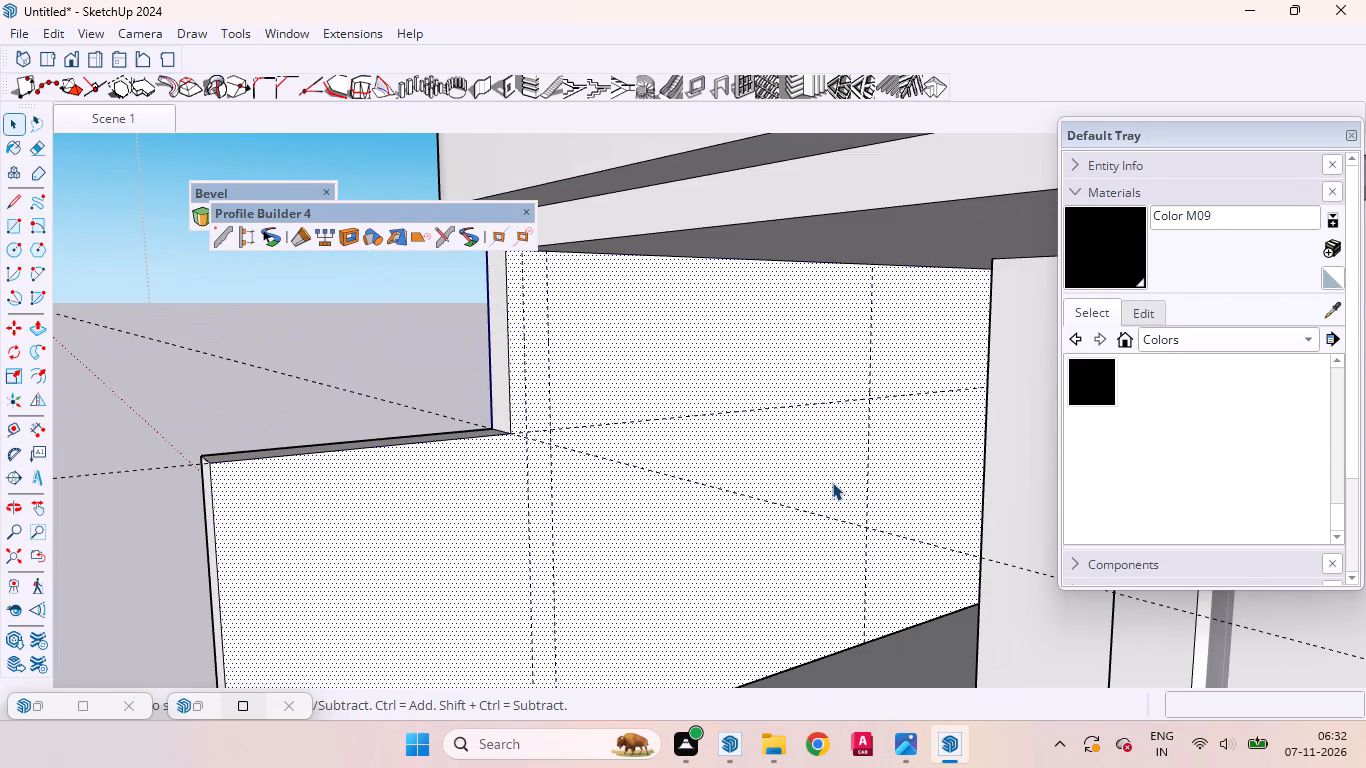
pyautogui.press('r')
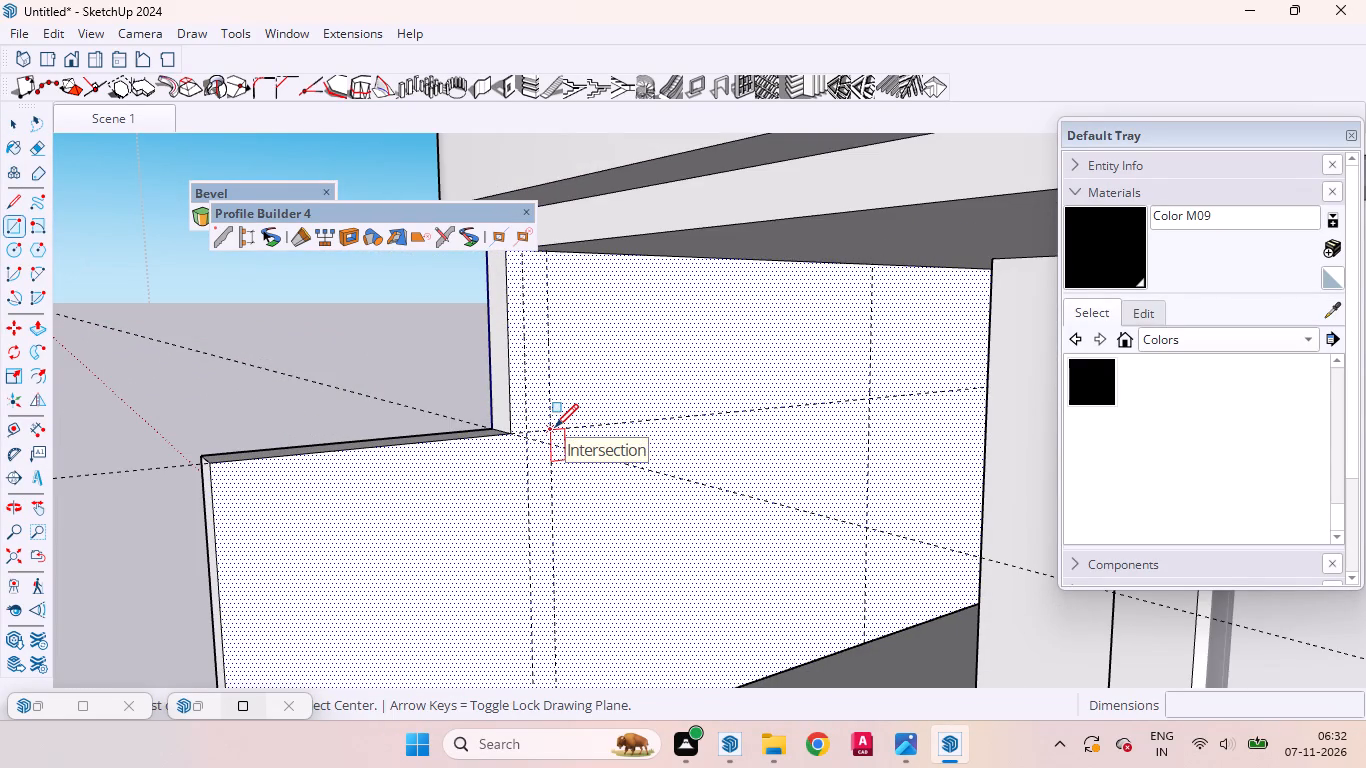
pyautogui.moveTo(575, 440); pyautogui.dragTo(576, 449, button='middle')
pyautogui.middleClick(576, 449)
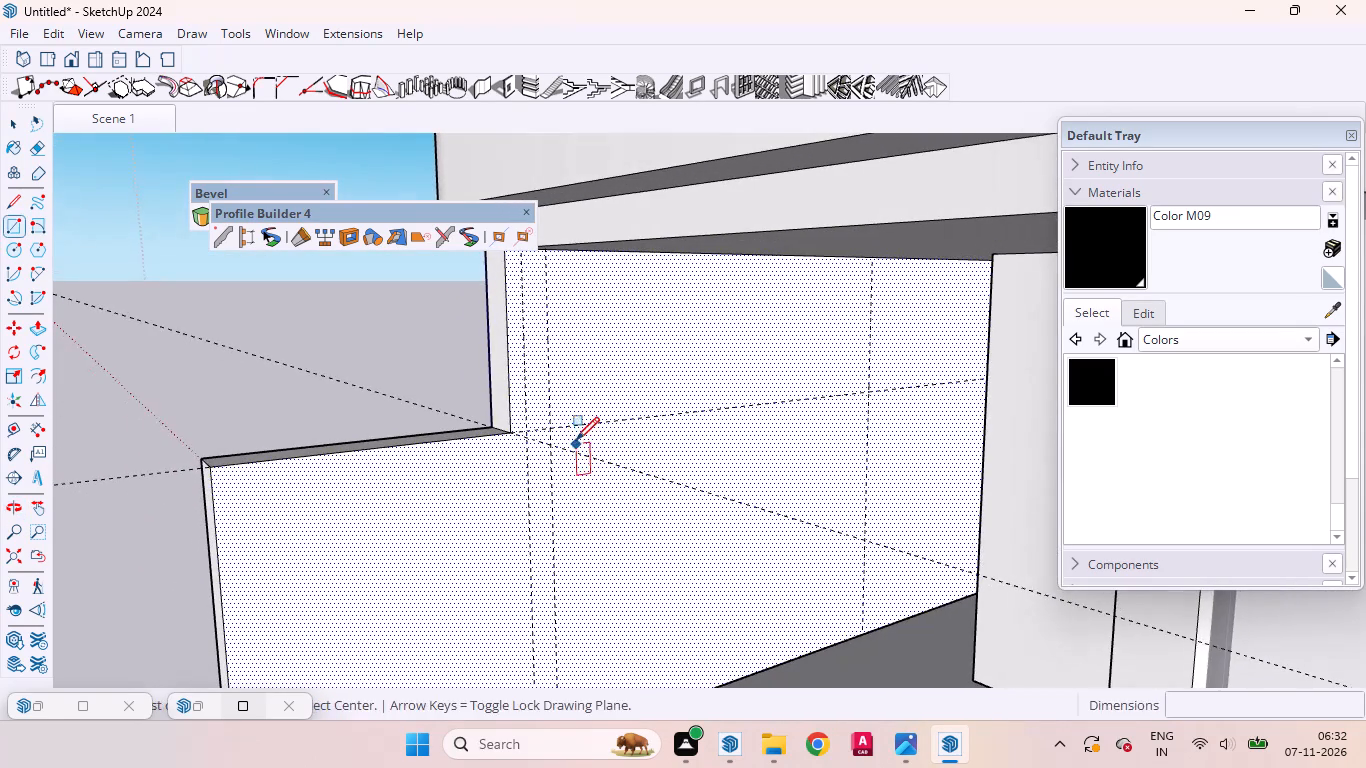
pyautogui.click(553, 424)
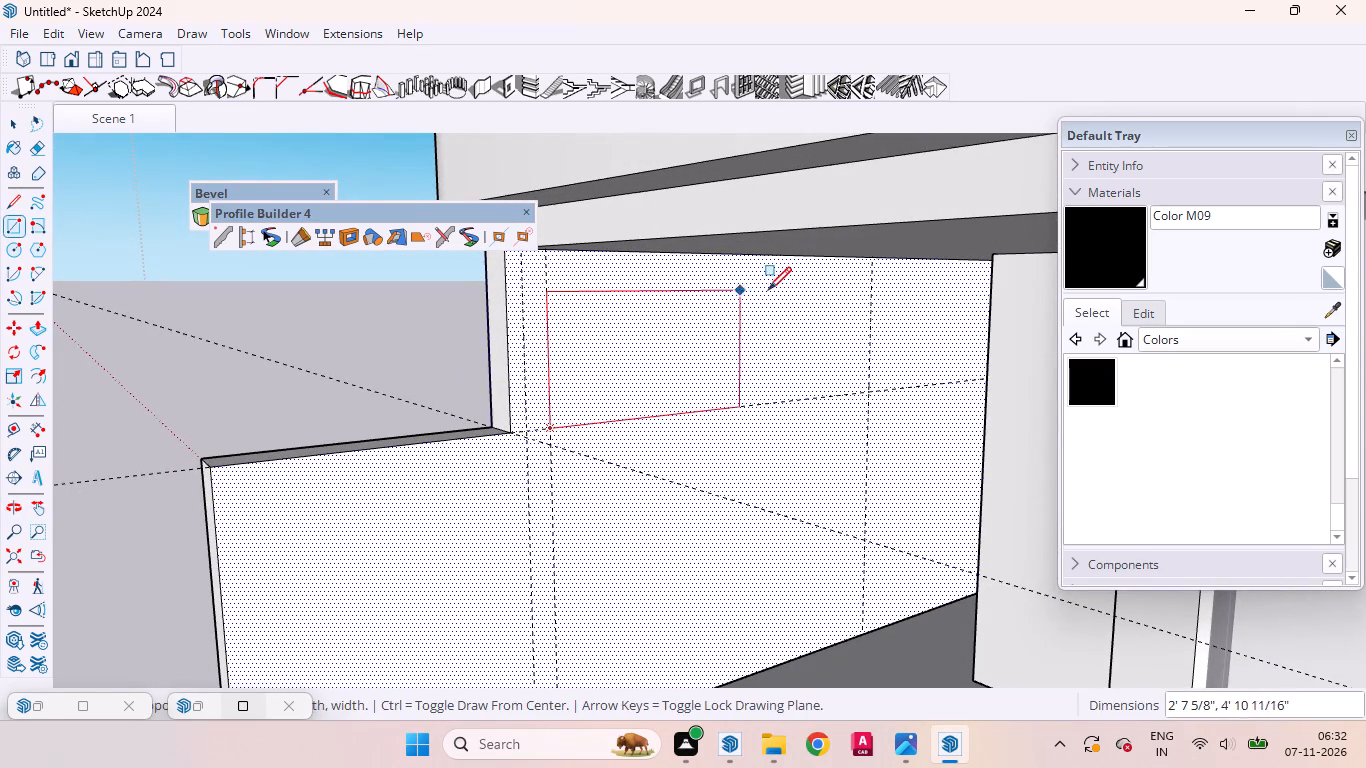
pyautogui.click(878, 262)
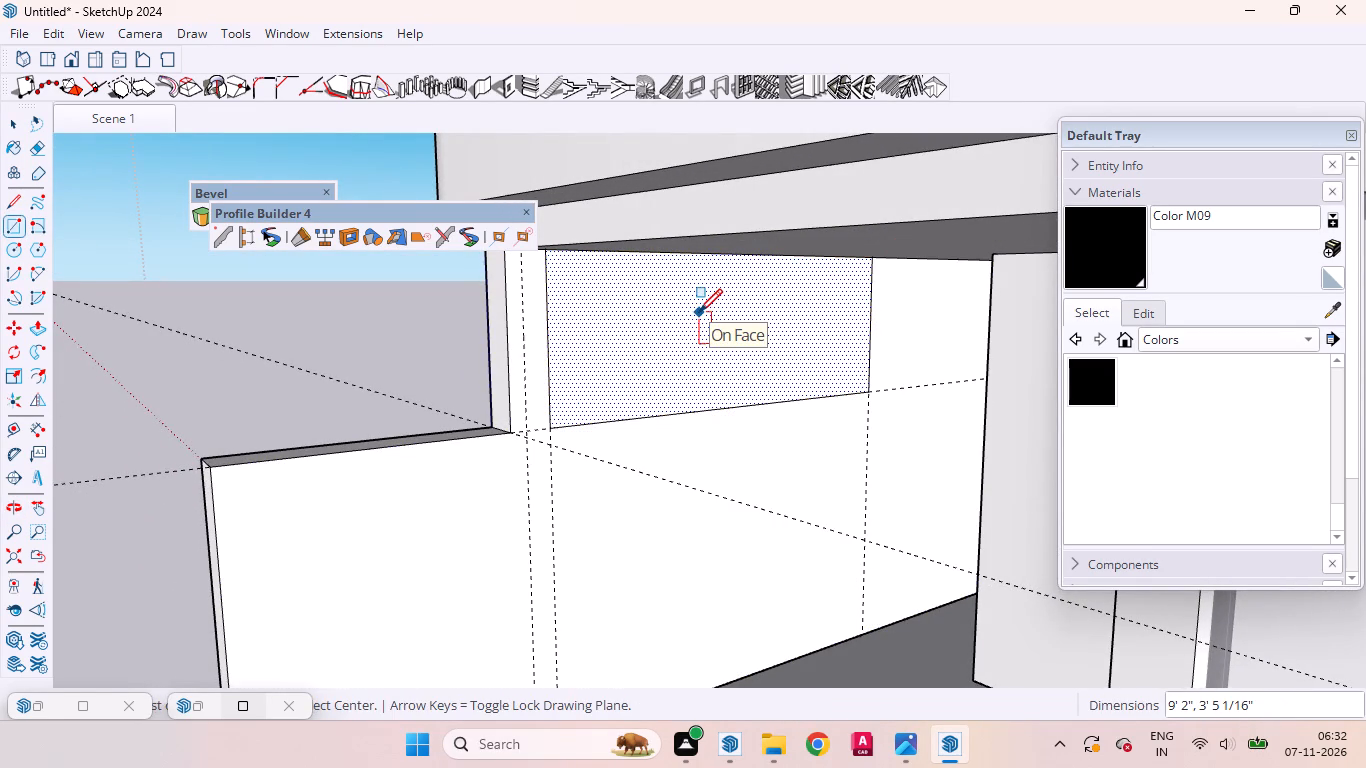
# Cut the side wall opening by pushing the rectangle outward about 1'1" and deleting its remaining face.
pyautogui.press('p')
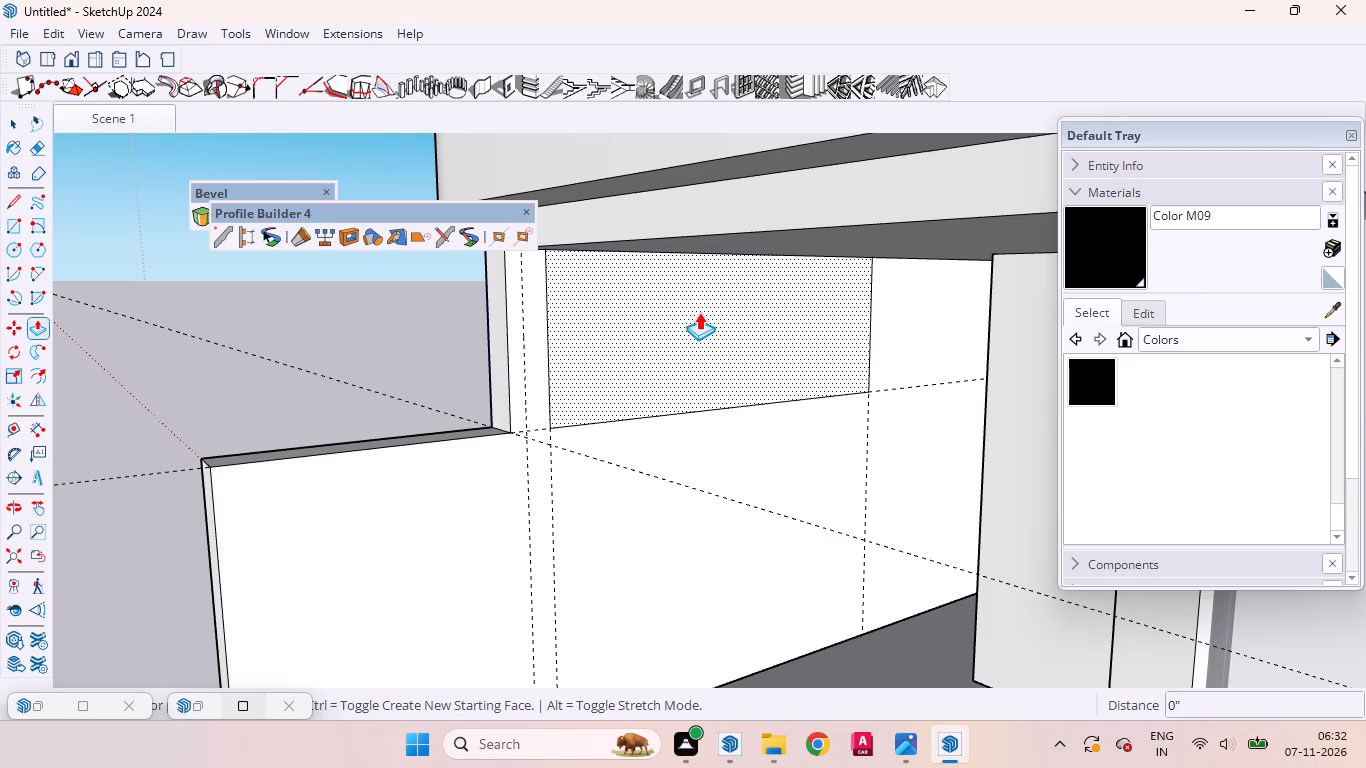
pyautogui.moveTo(699, 312); pyautogui.dragTo(669, 311)
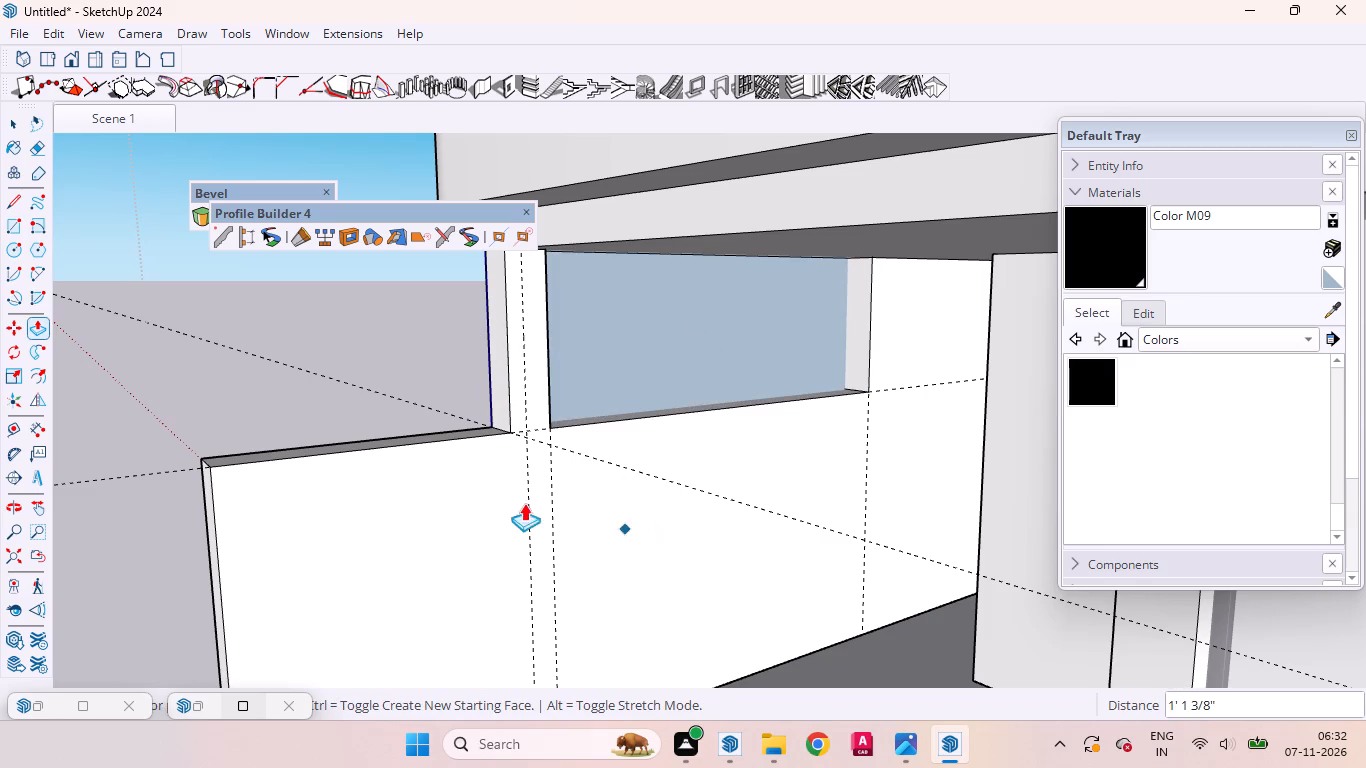
pyautogui.press('space')
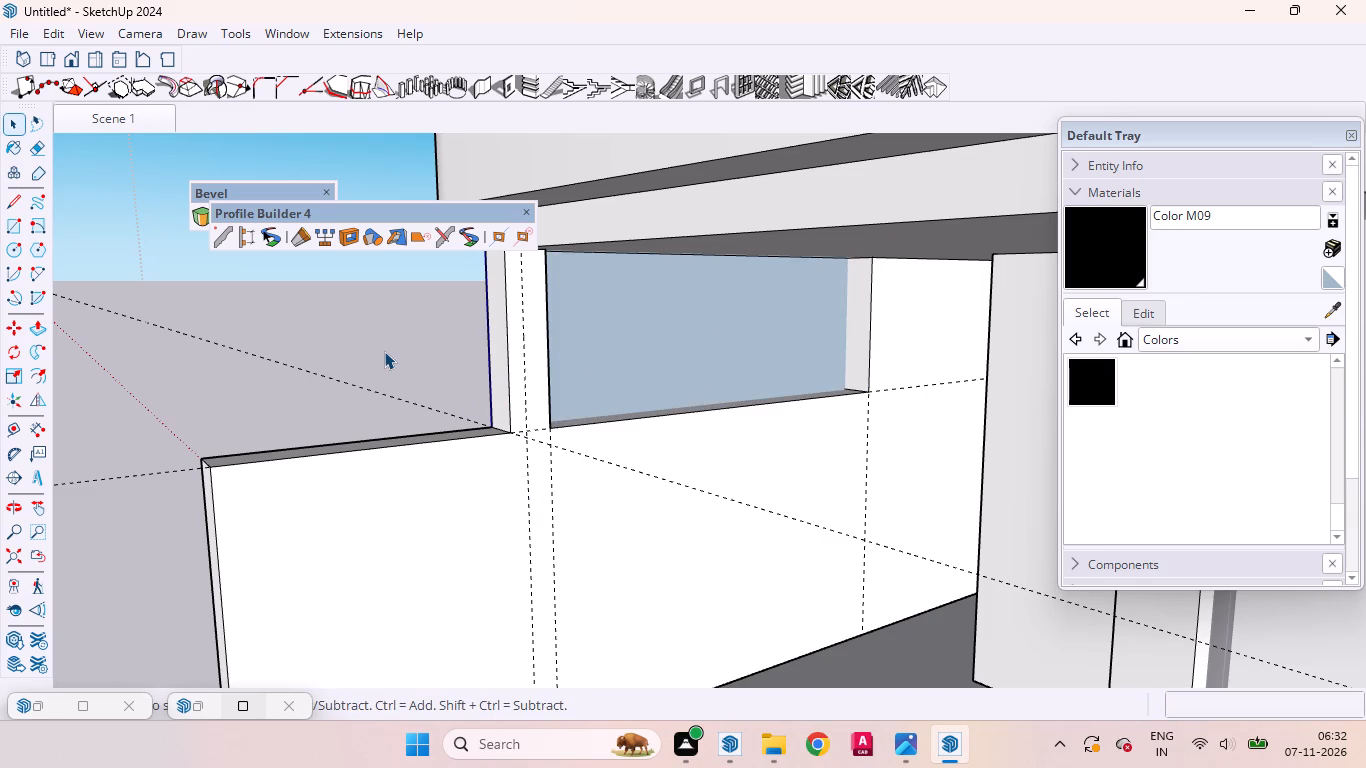
pyautogui.scroll(-5, 399, 345)
pyautogui.moveTo(589, 394); pyautogui.dragTo(753, 398, button='middle')
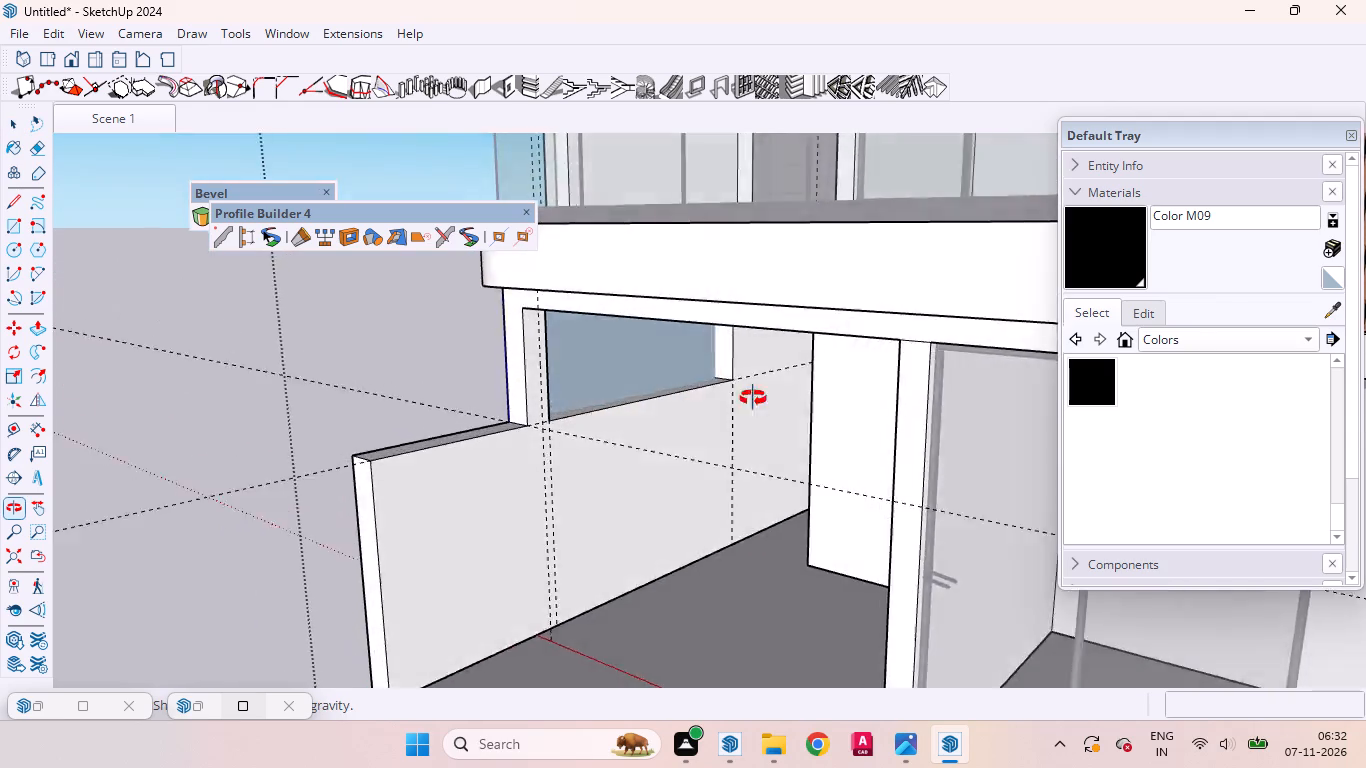
pyautogui.moveTo(753, 398); pyautogui.dragTo(535, 373, button='middle')
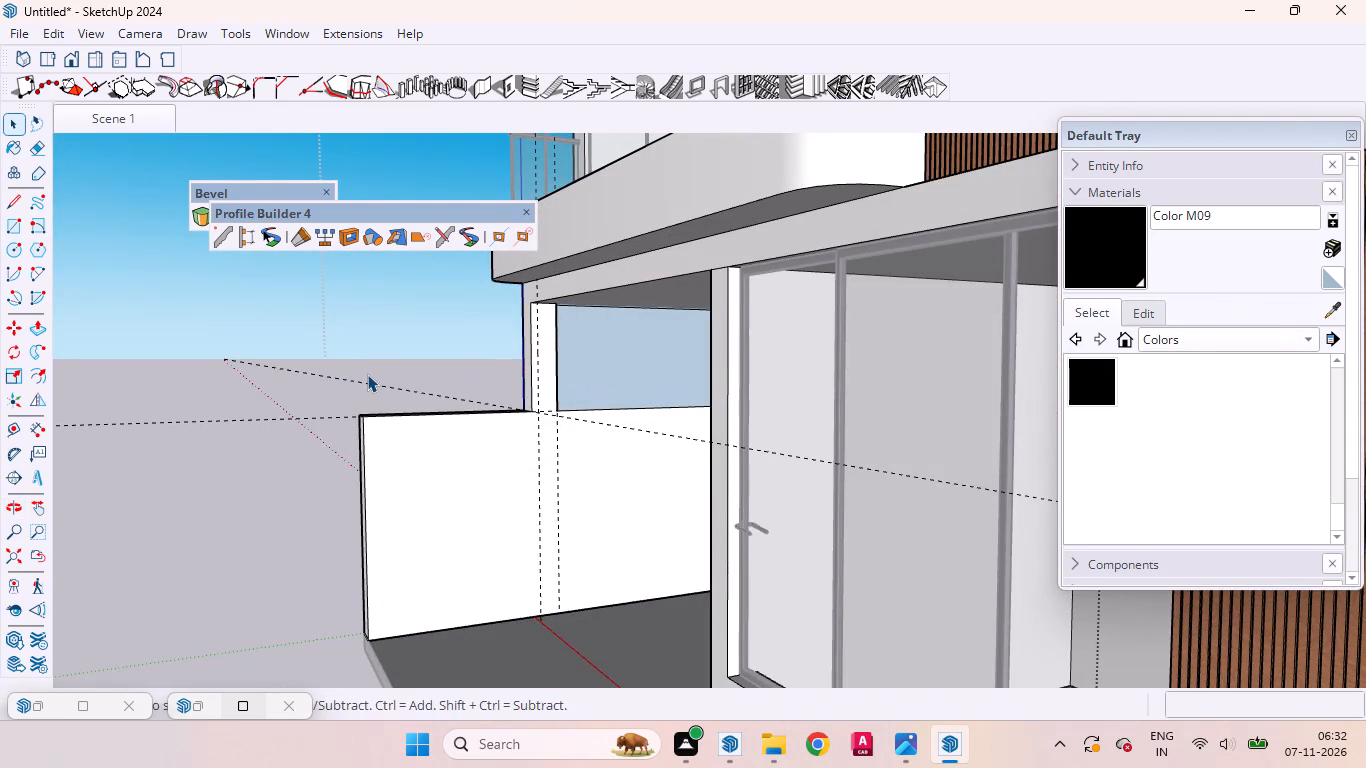
pyautogui.press('Delete')
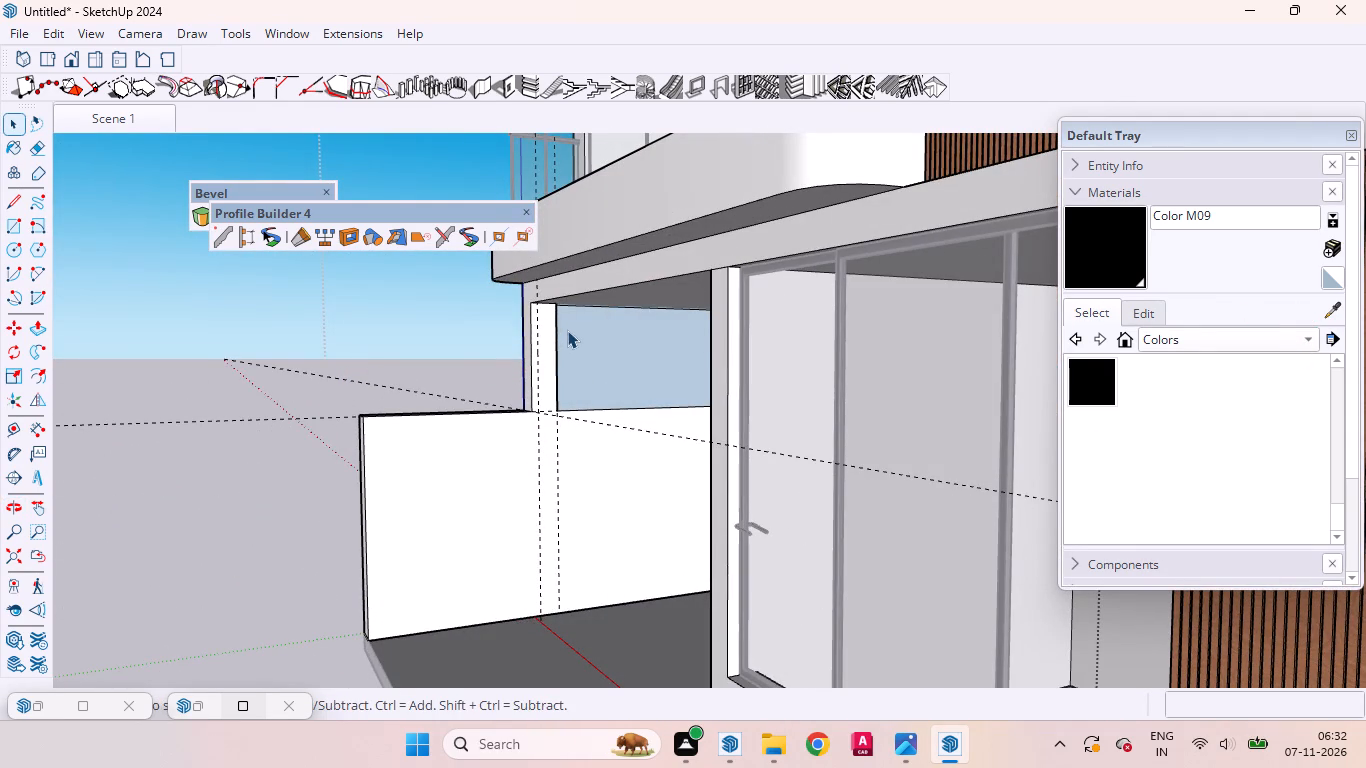
pyautogui.click(567, 330)
pyautogui.press('Delete')
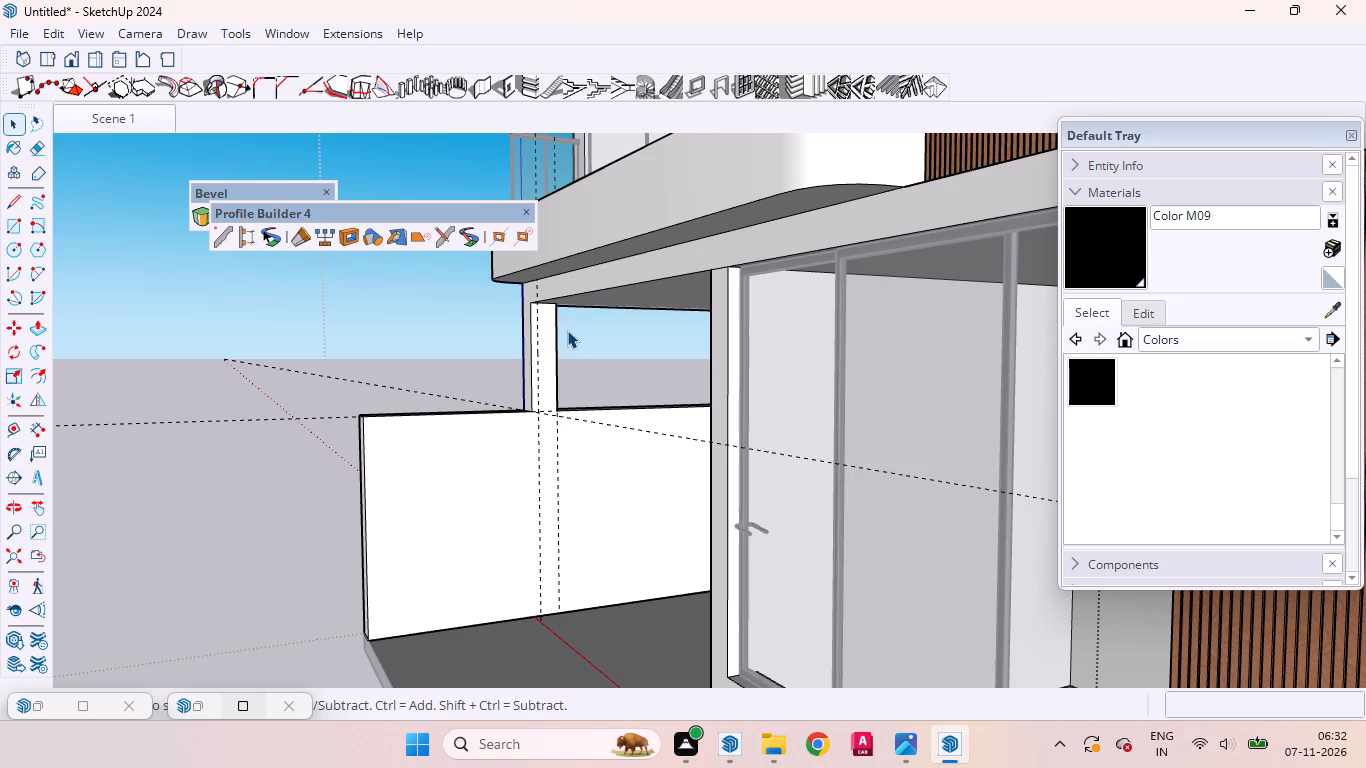
# Undo the side wall opening's face deletion and Push/Pull, going back to the flat rectangle on the porch's side wall.
pyautogui.scroll(-3, 574, 349)
pyautogui.moveTo(572, 359); pyautogui.dragTo(716, 387, button='middle')
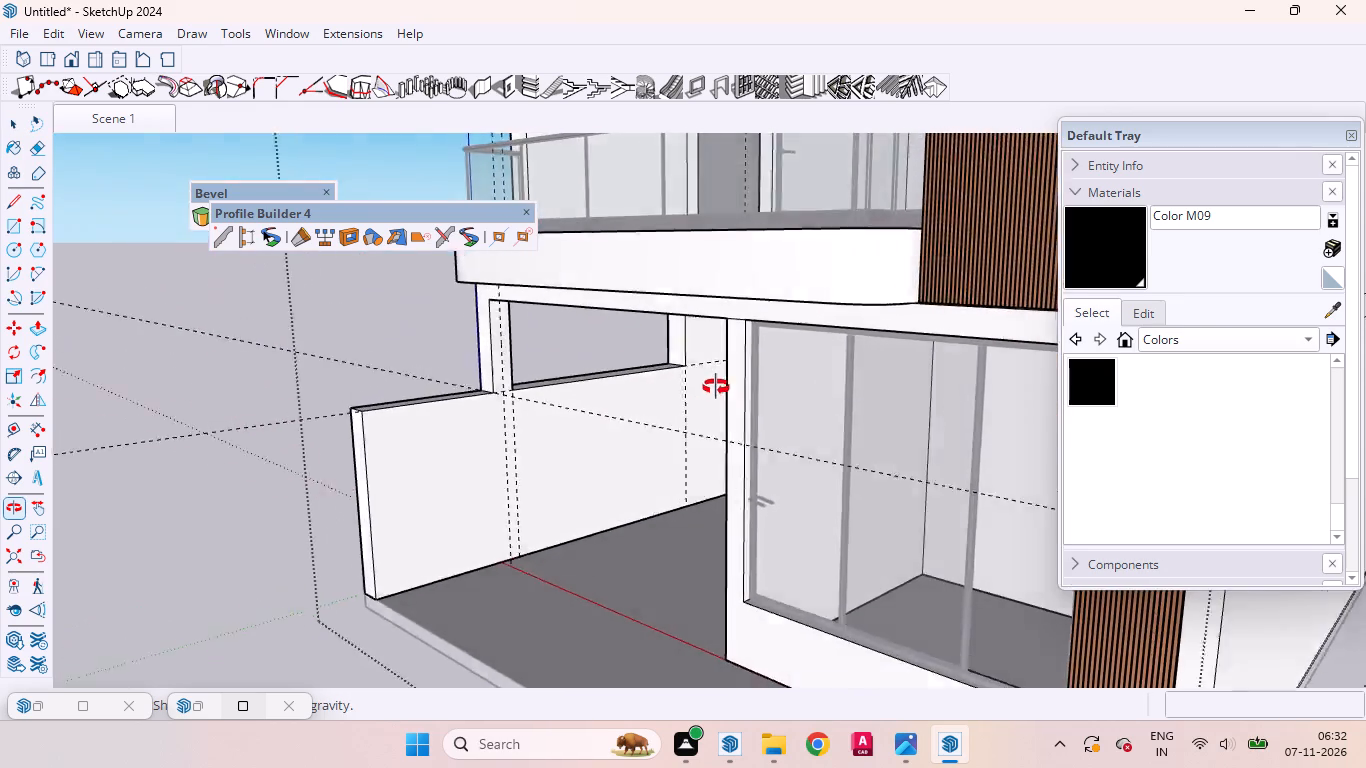
pyautogui.moveTo(716, 387); pyautogui.dragTo(1005, 355, button='middle')
pyautogui.scroll(5, 637, 354)
pyautogui.scroll(-6, 637, 354)
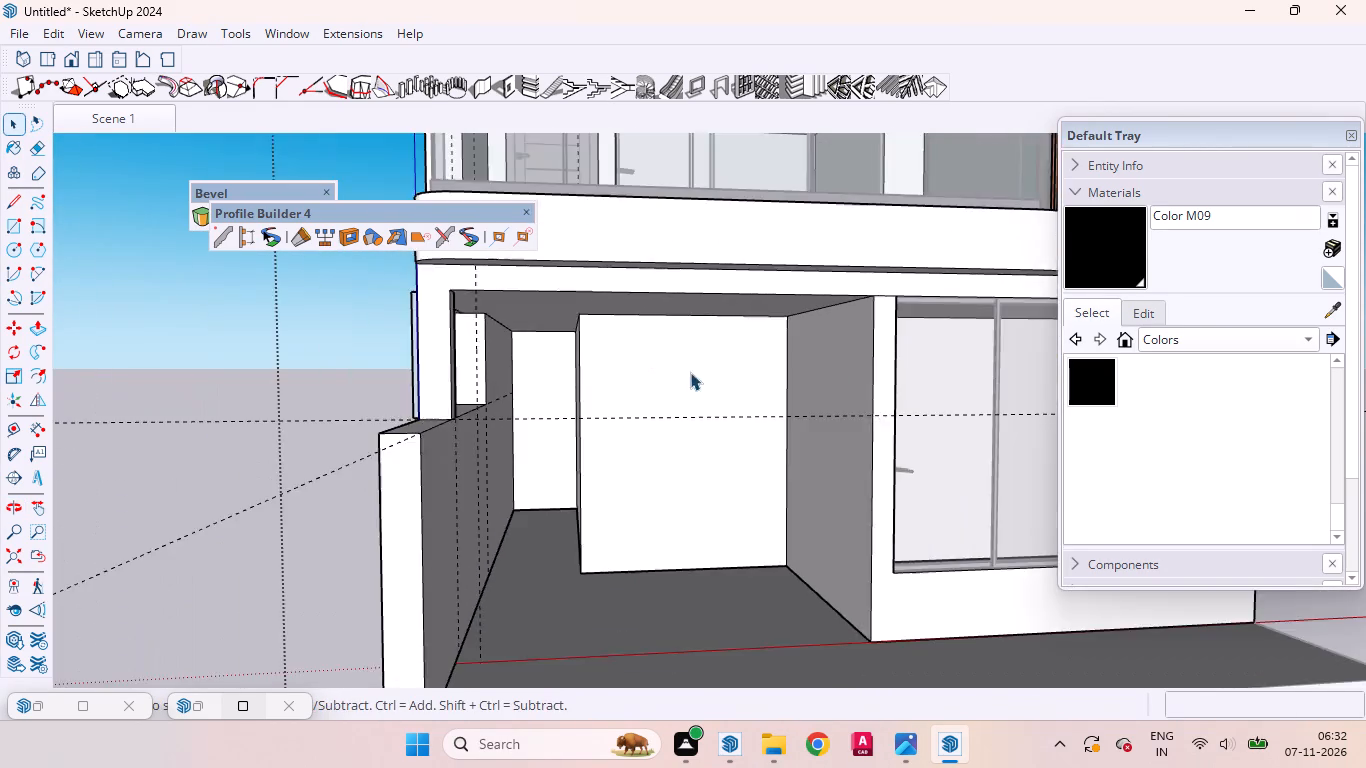
pyautogui.moveTo(543, 386); pyautogui.dragTo(801, 373, button='middle')
pyautogui.scroll(4, 782, 326)
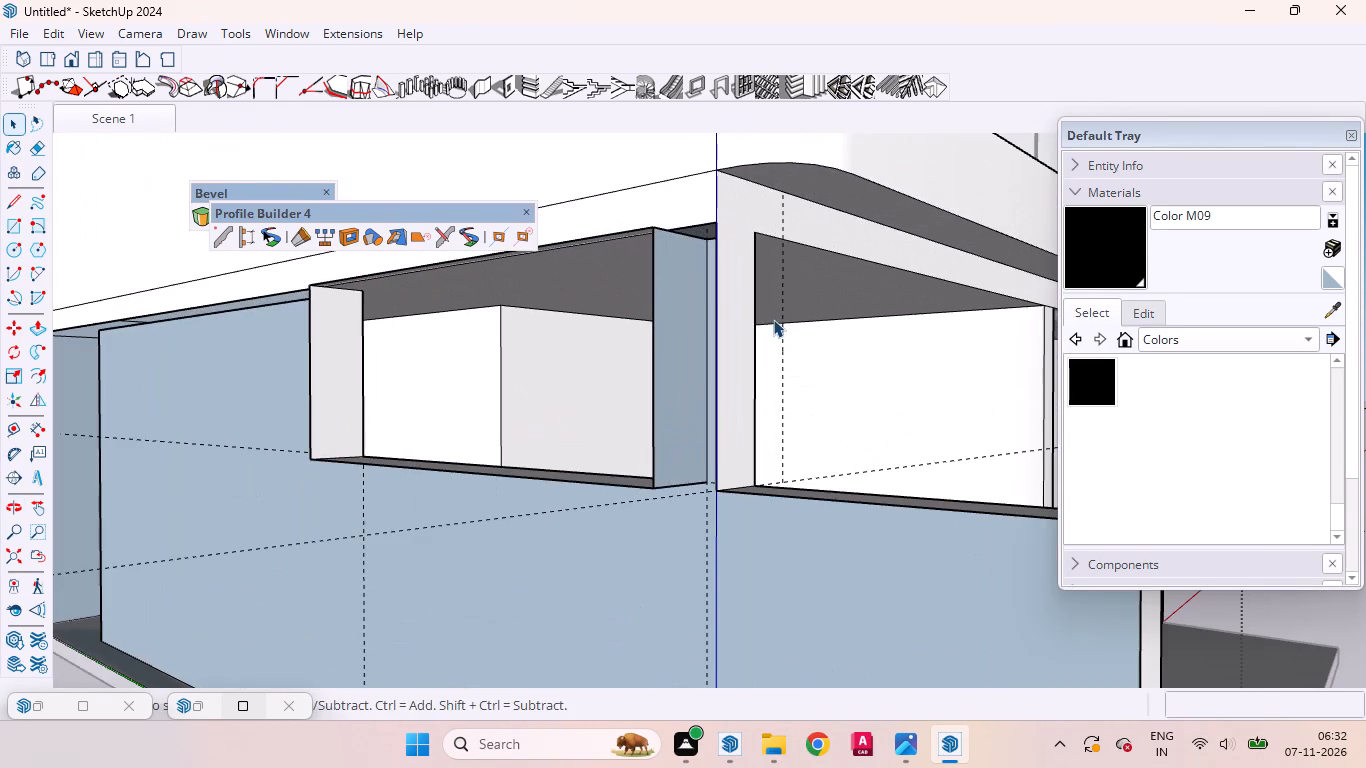
pyautogui.hotkey('ctrl', 'z')
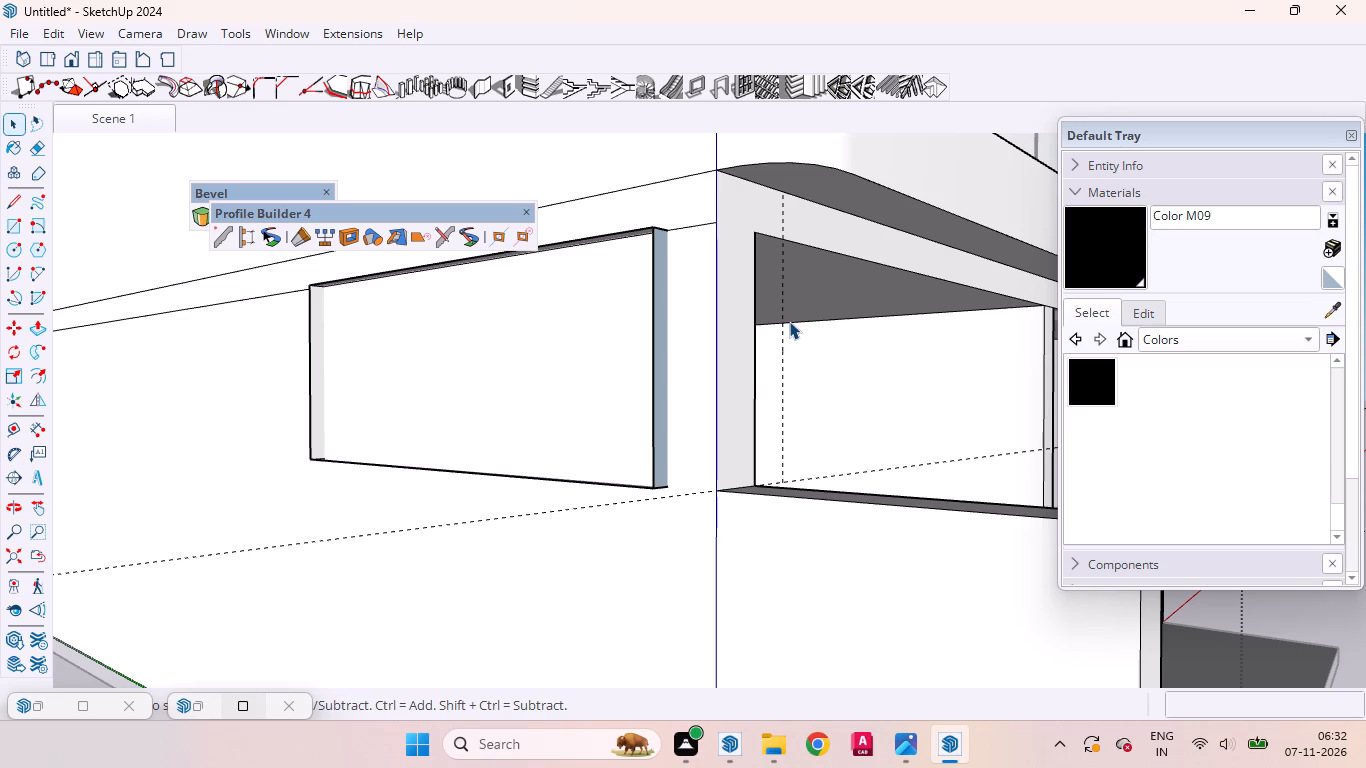
pyautogui.hotkey('ctrl', 'z')
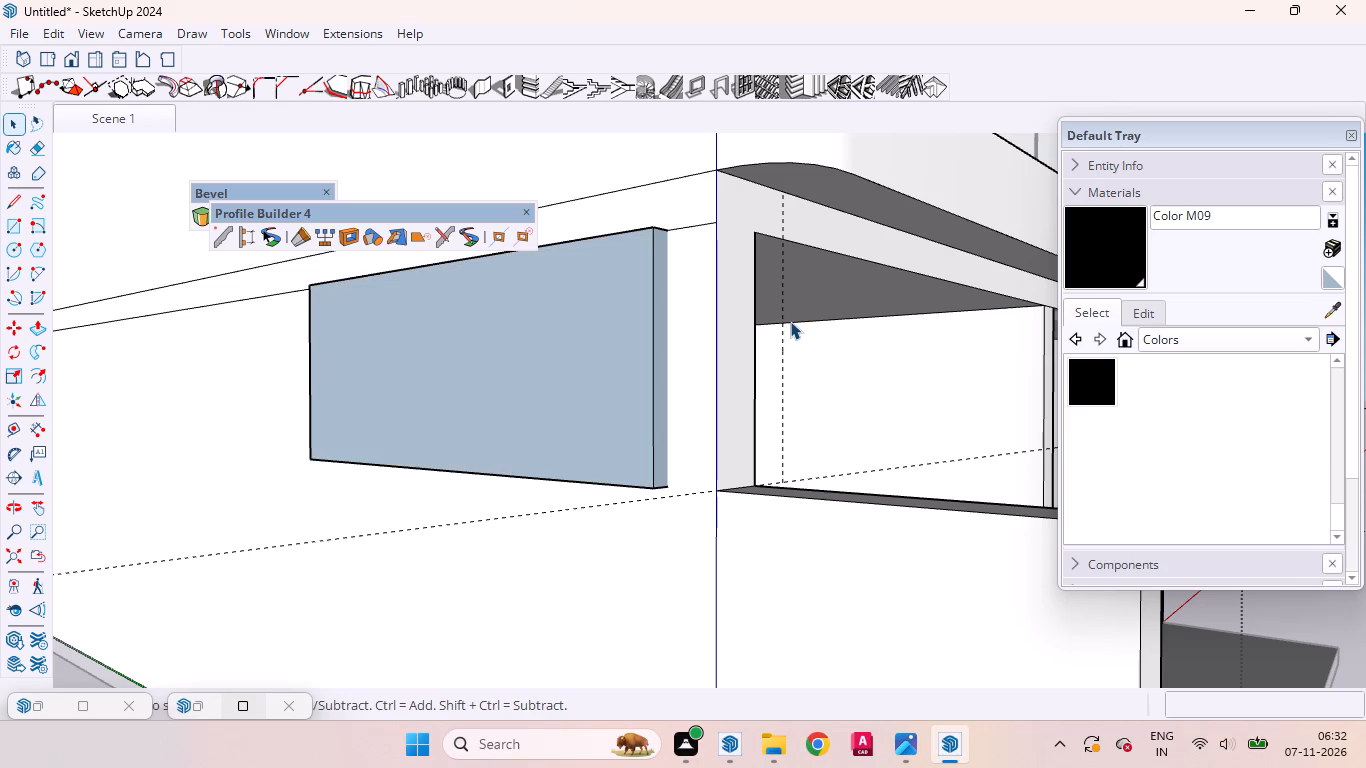
pyautogui.hotkey('ctrl', 'z')
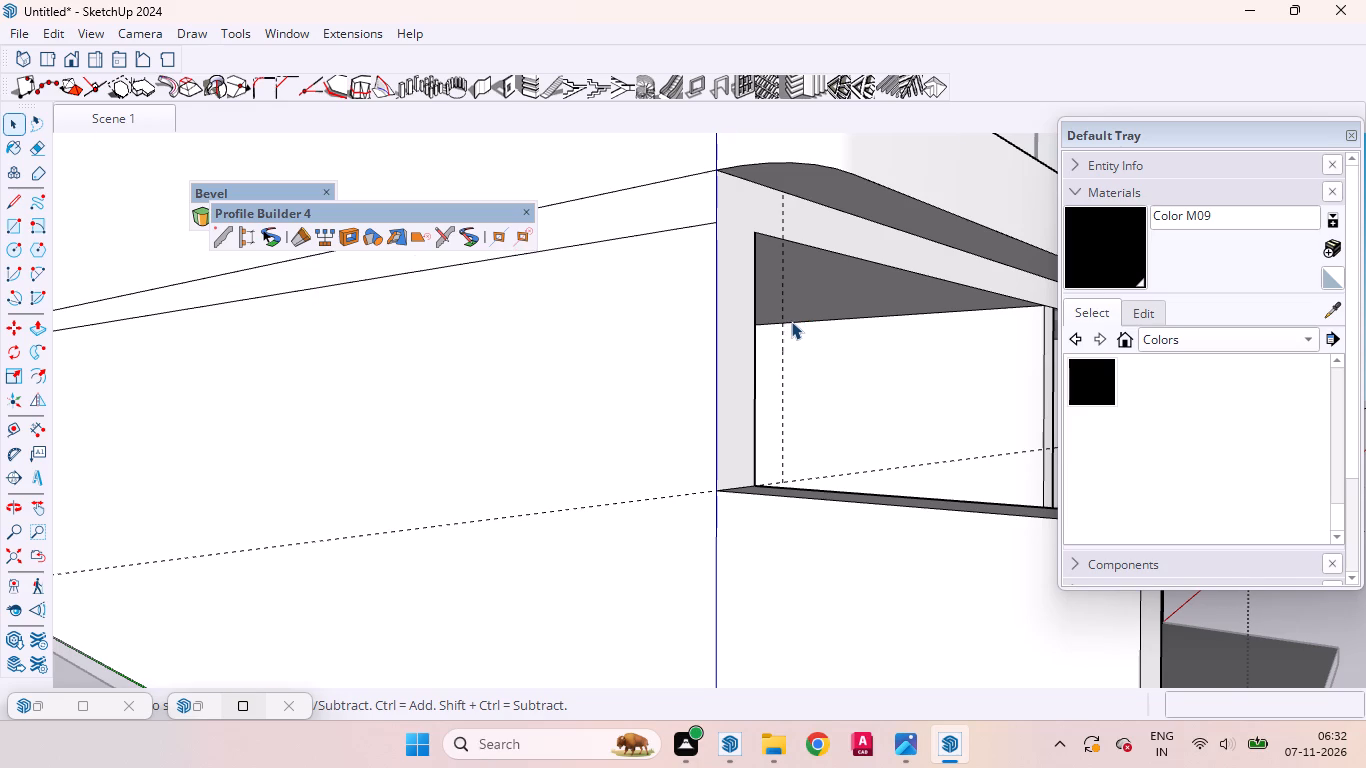
# Cut the opening through the porch's side wall by pushing the rectangle outward 10" with Push/Pull.
pyautogui.scroll(-4, 792, 324)
pyautogui.moveTo(807, 347); pyautogui.dragTo(254, 308, button='middle')
pyautogui.scroll(5, 402, 380)
pyautogui.click(401, 380)
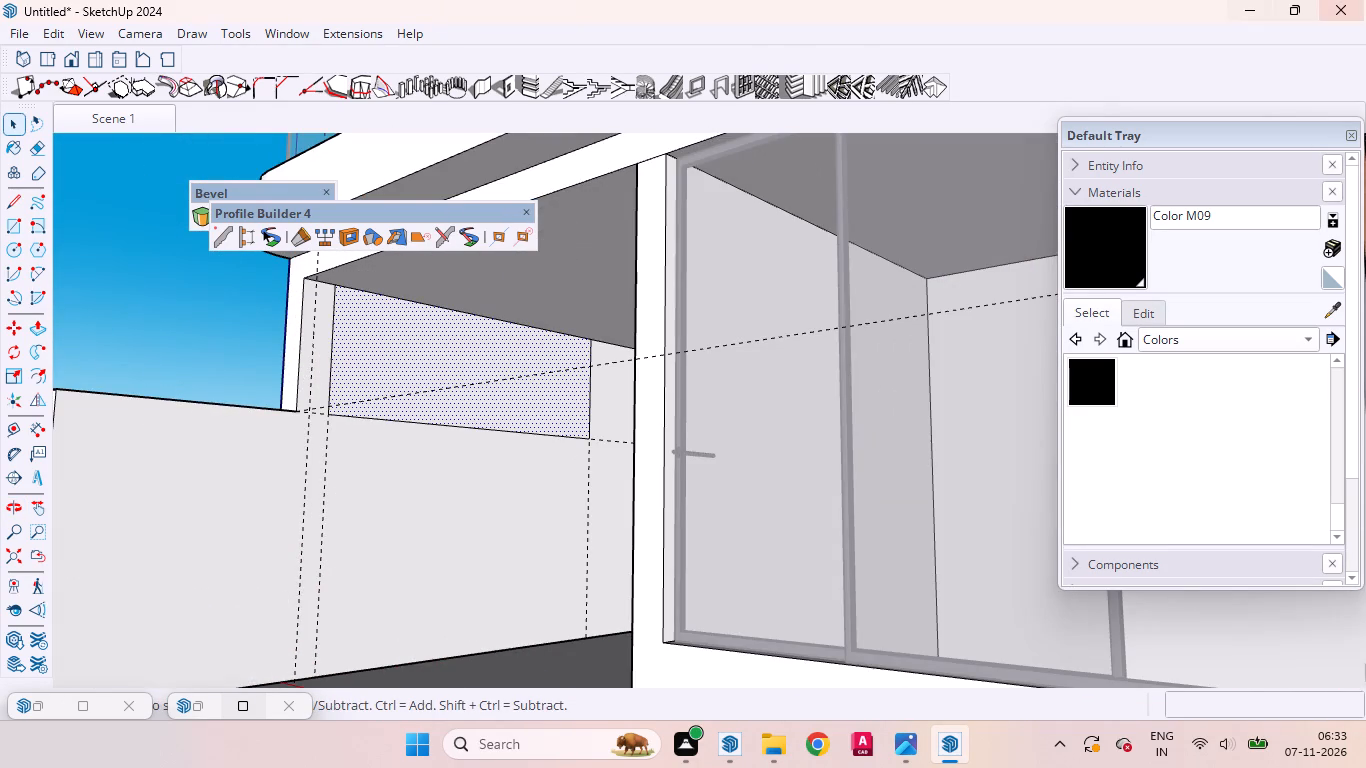
pyautogui.scroll(1, 396, 294)
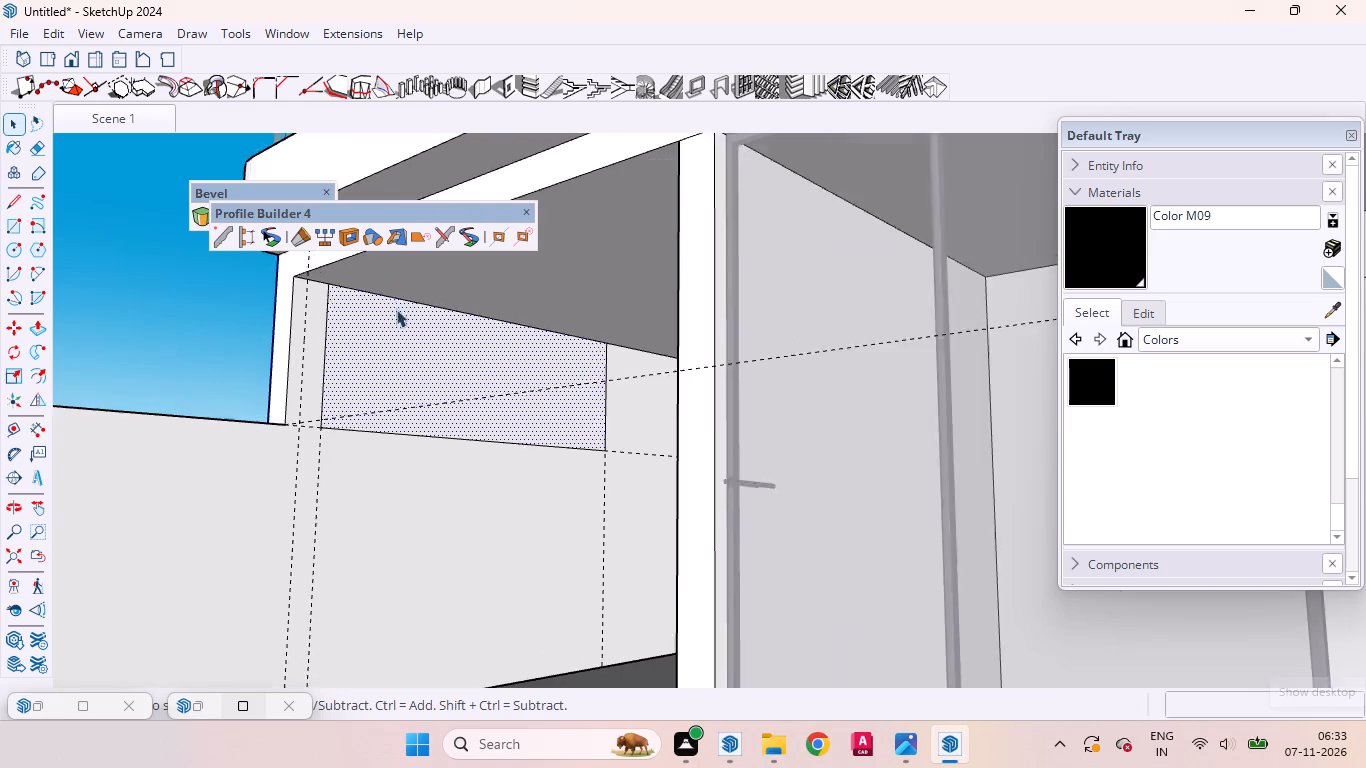
pyautogui.moveTo(396, 310); pyautogui.dragTo(400, 395, button='middle')
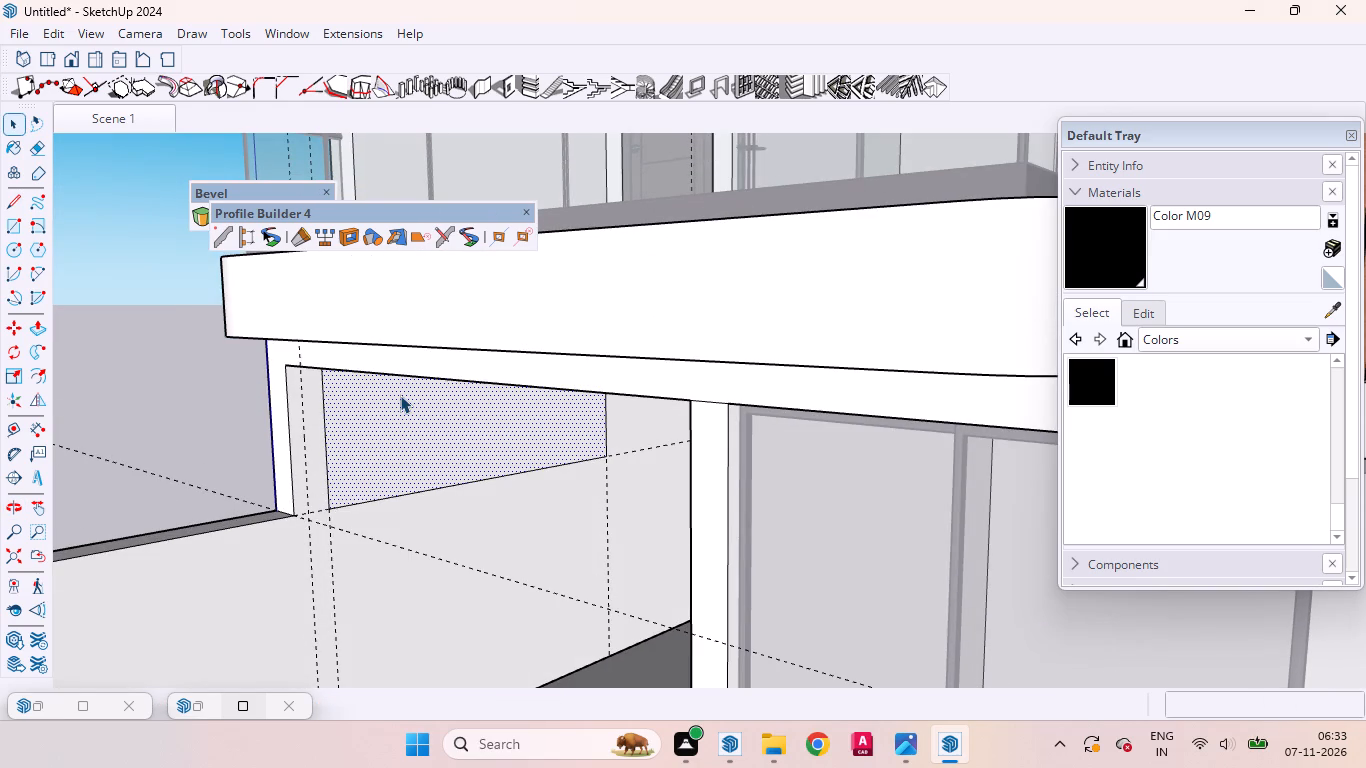
pyautogui.press('p')
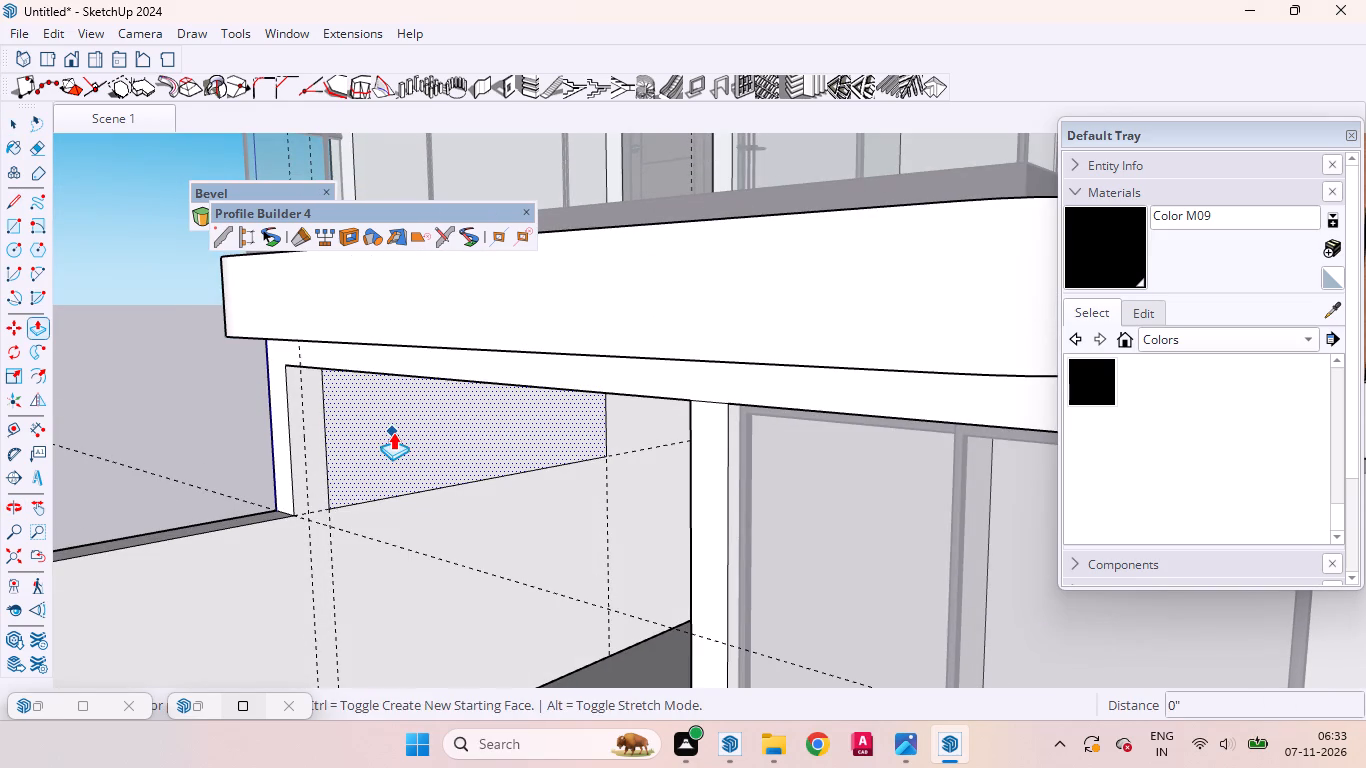
pyautogui.moveTo(393, 432); pyautogui.dragTo(367, 423)
pyautogui.write('10')
pyautogui.press('Return')
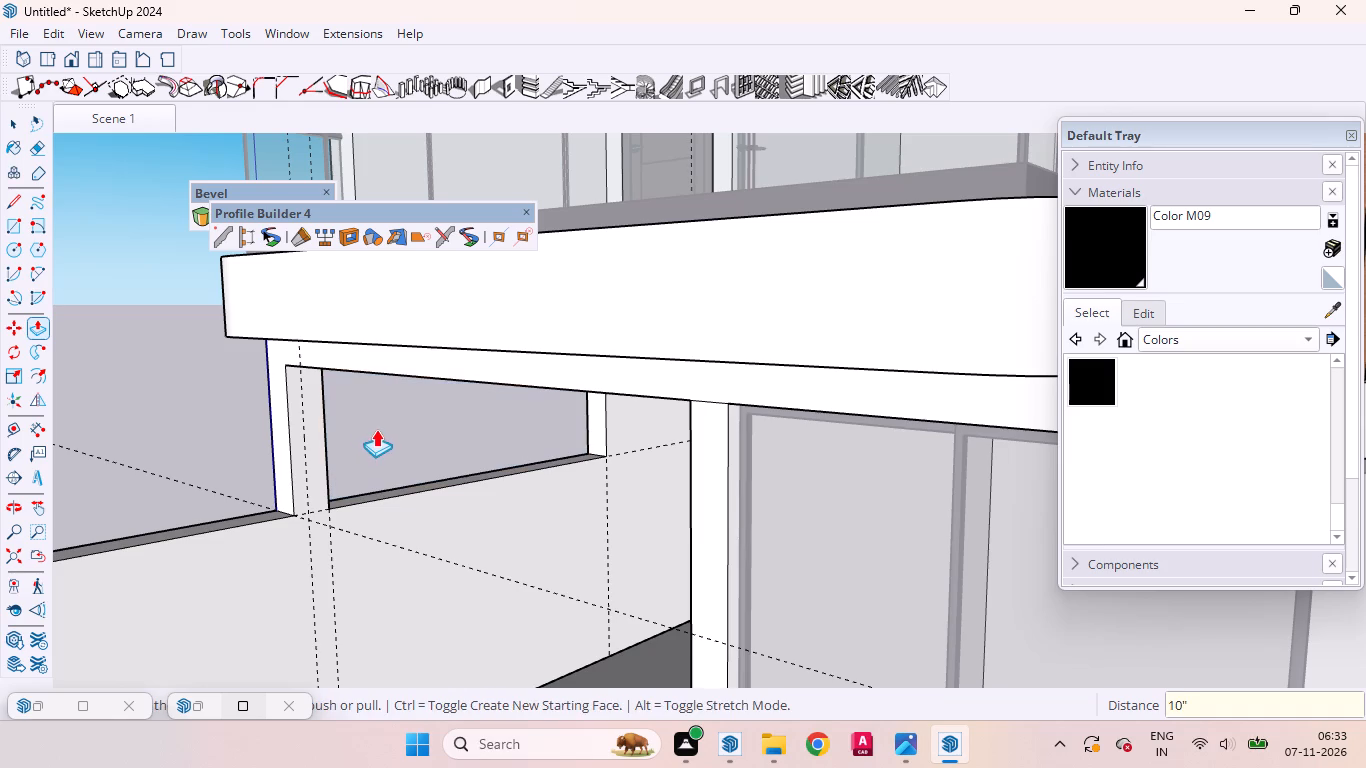
pyautogui.press('space')
# Examine the side wall opening and the porch from inside and outside the house.
pyautogui.scroll(4, 442, 443)
pyautogui.moveTo(441, 452); pyautogui.dragTo(568, 398, button='middle')
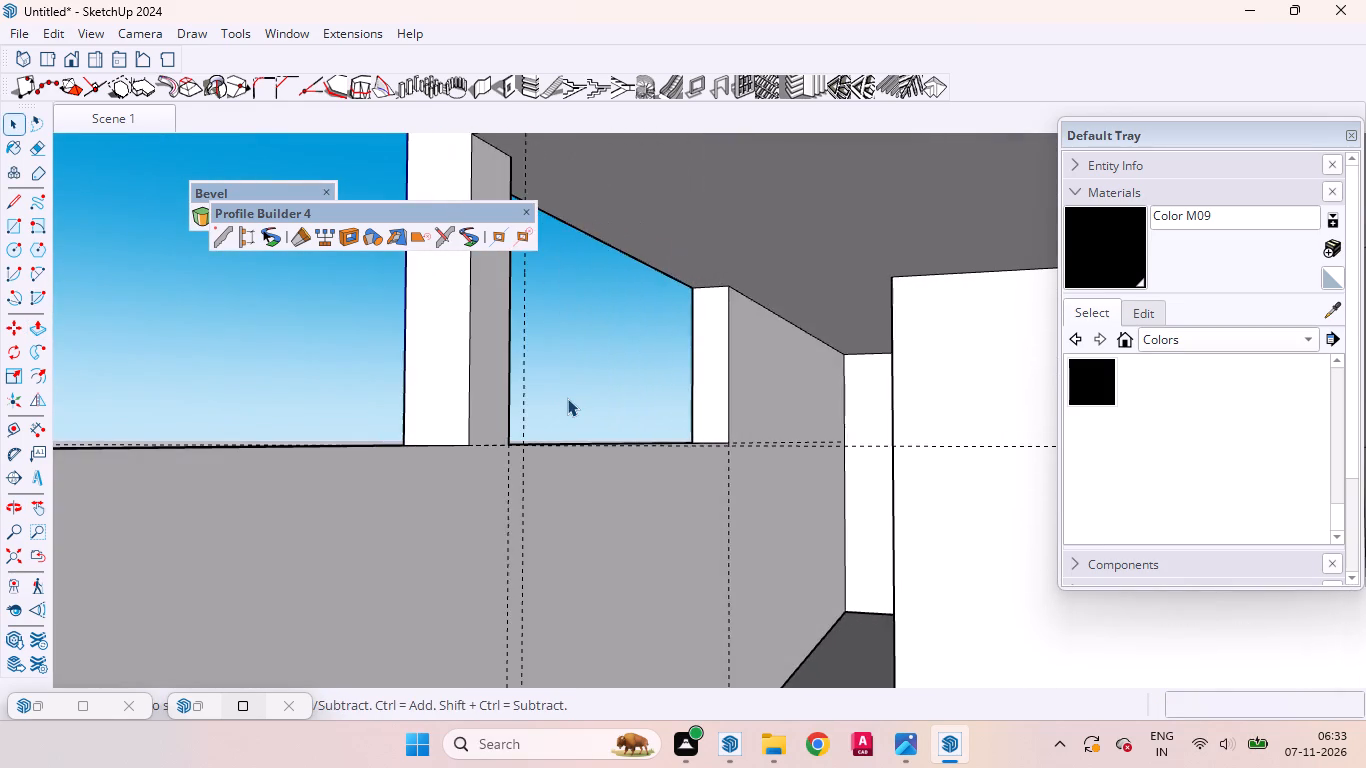
pyautogui.scroll(-5, 567, 398)
pyautogui.moveTo(529, 401); pyautogui.dragTo(746, 454, button='middle')
pyautogui.scroll(1, 748, 456)
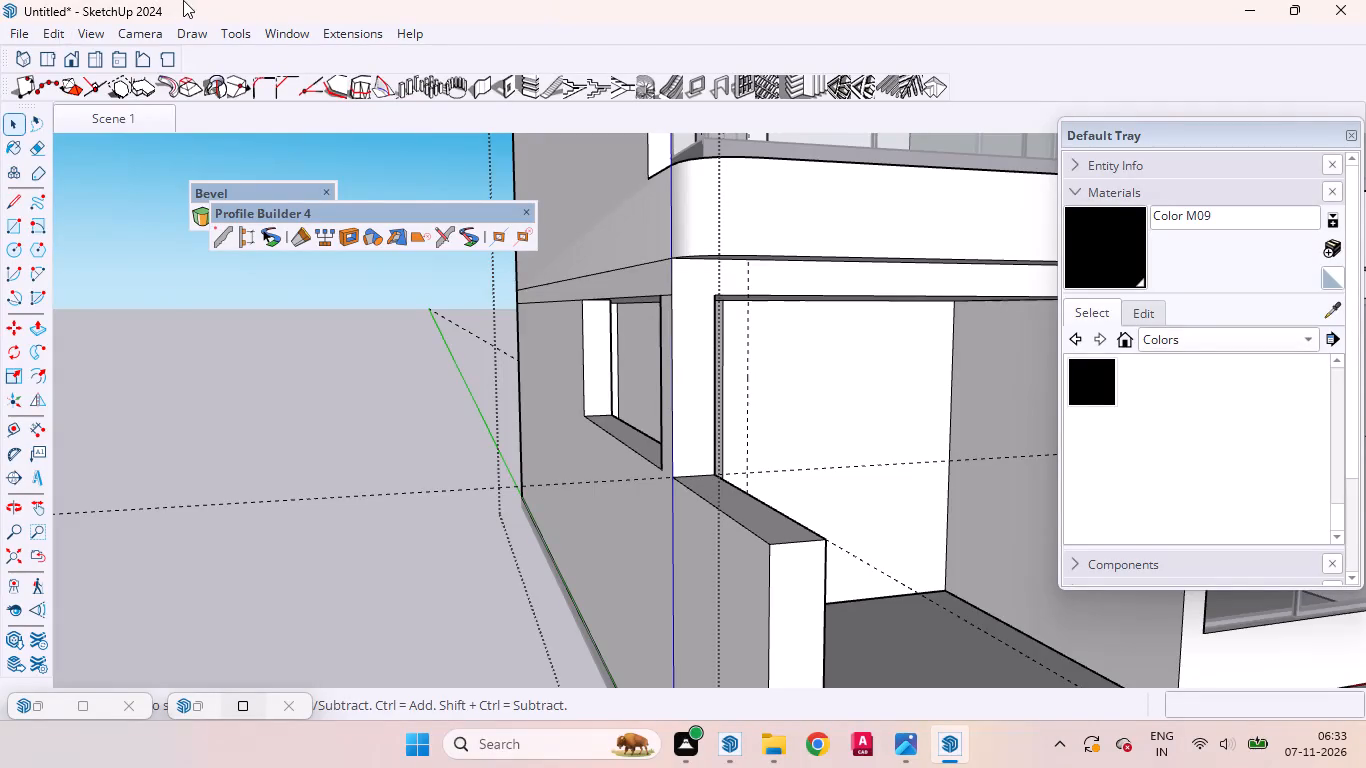
pyautogui.scroll(-1, 522, 332)
pyautogui.scroll(1, 522, 335)
pyautogui.scroll(-1, 518, 345)
pyautogui.moveTo(520, 354); pyautogui.dragTo(514, 359, button='middle')
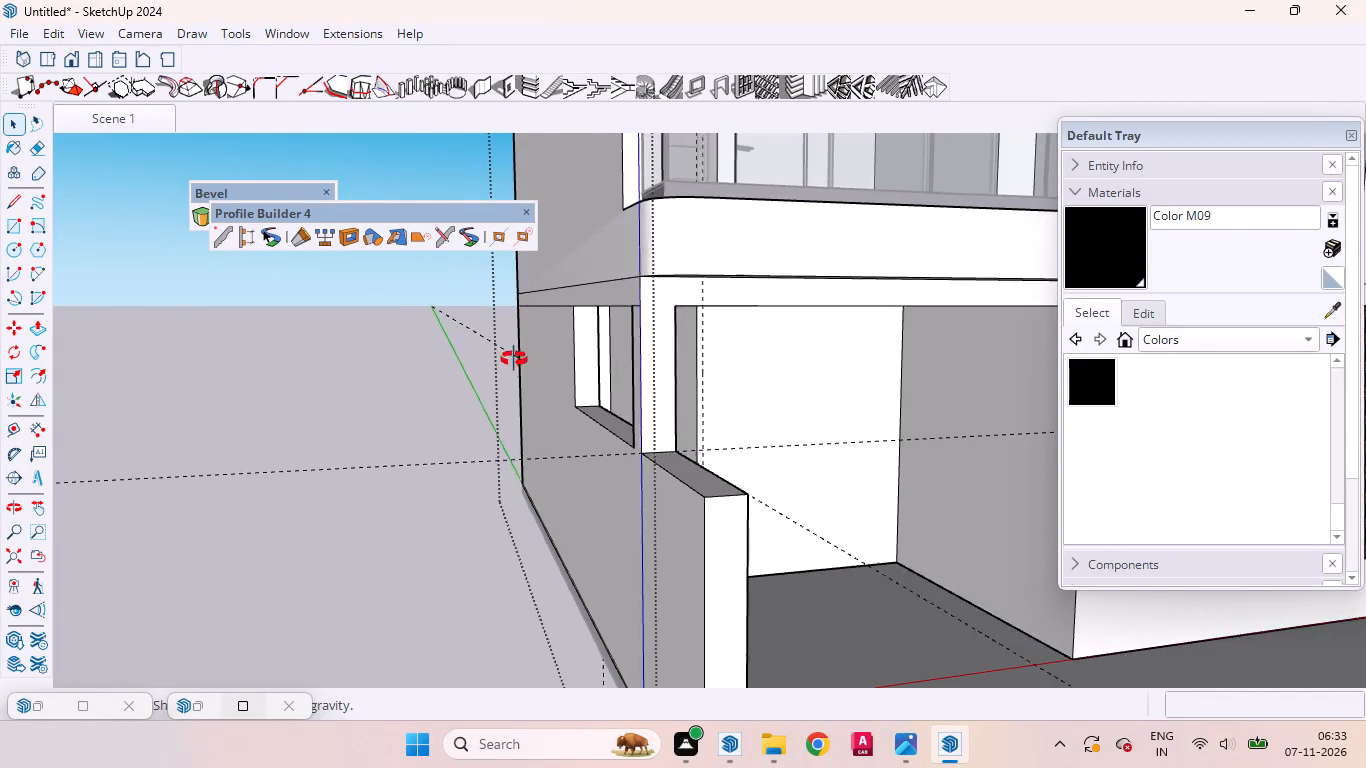
pyautogui.moveTo(514, 359); pyautogui.dragTo(350, 277, button='middle')
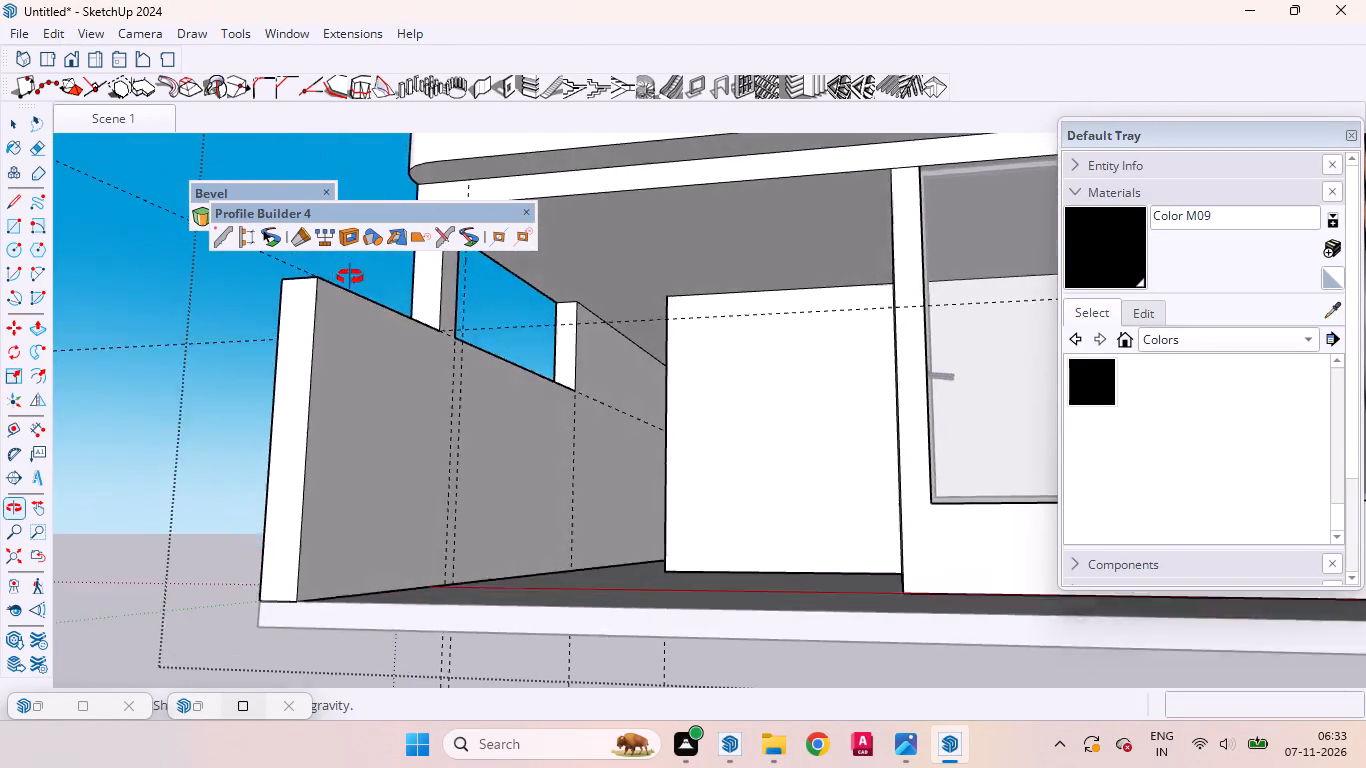
pyautogui.moveTo(350, 277); pyautogui.dragTo(431, 338, button='middle')
# Place a vertical guide on the porch's back wall, 8" in from its corner with the wall beside the glazed room.
pyautogui.scroll(-4, 543, 325)
pyautogui.scroll(-3, 625, 336)
pyautogui.moveTo(669, 390); pyautogui.dragTo(692, 392, button='middle')
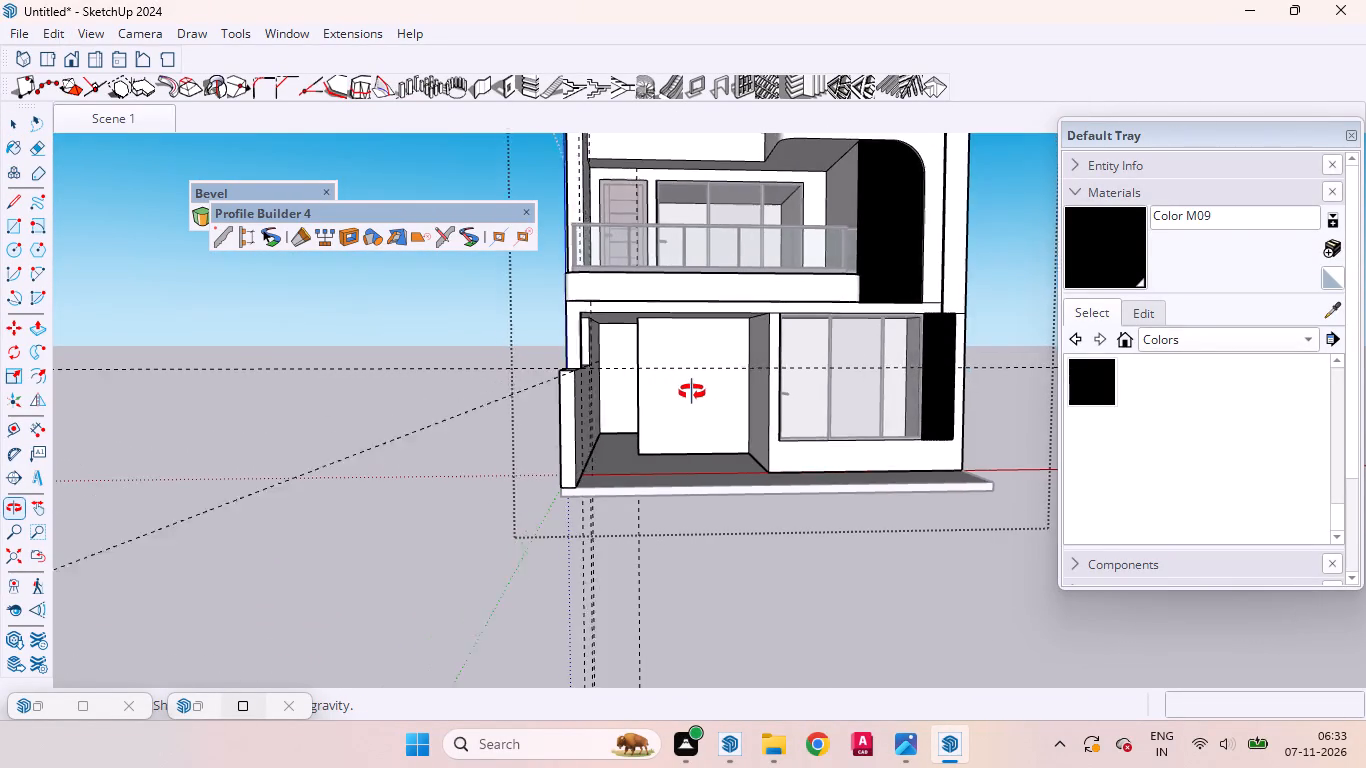
pyautogui.moveTo(692, 392); pyautogui.dragTo(695, 391, button='middle')
pyautogui.scroll(6, 714, 394)
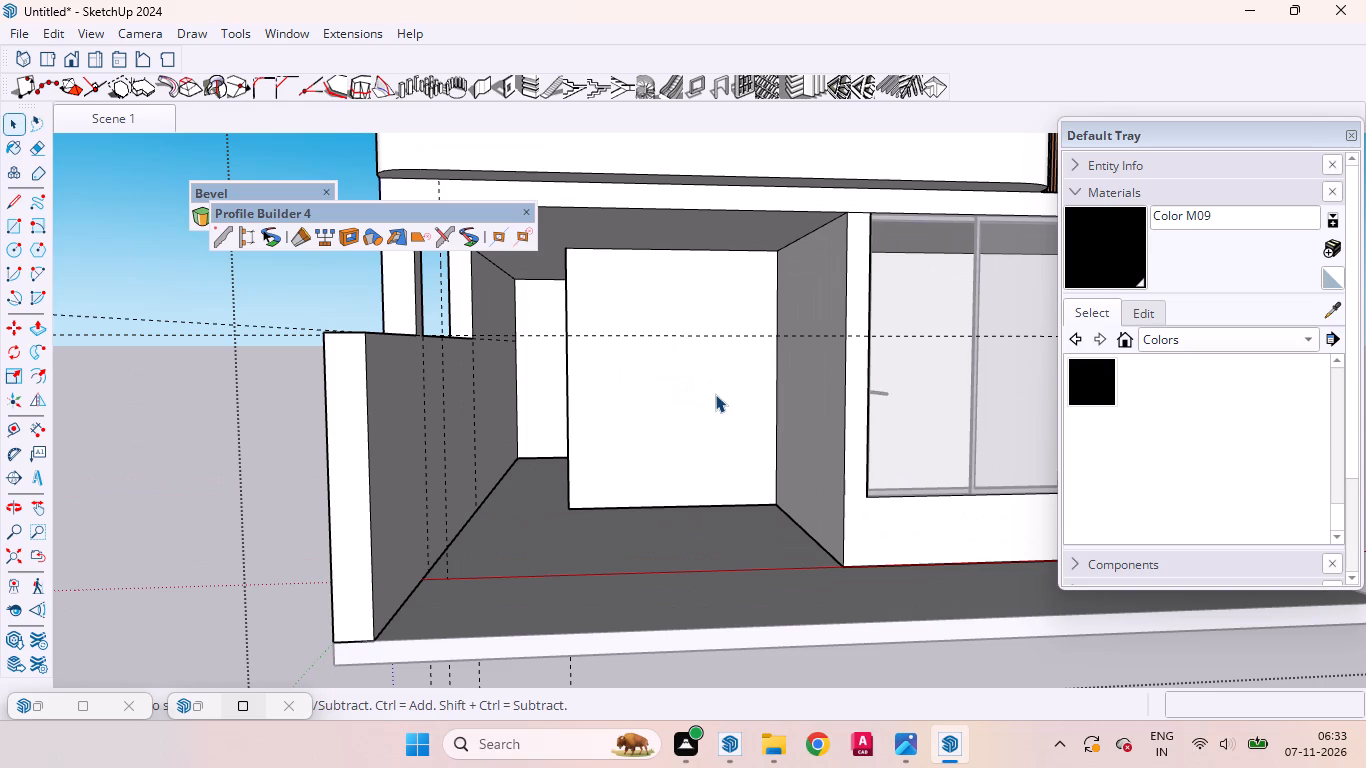
pyautogui.press('t')
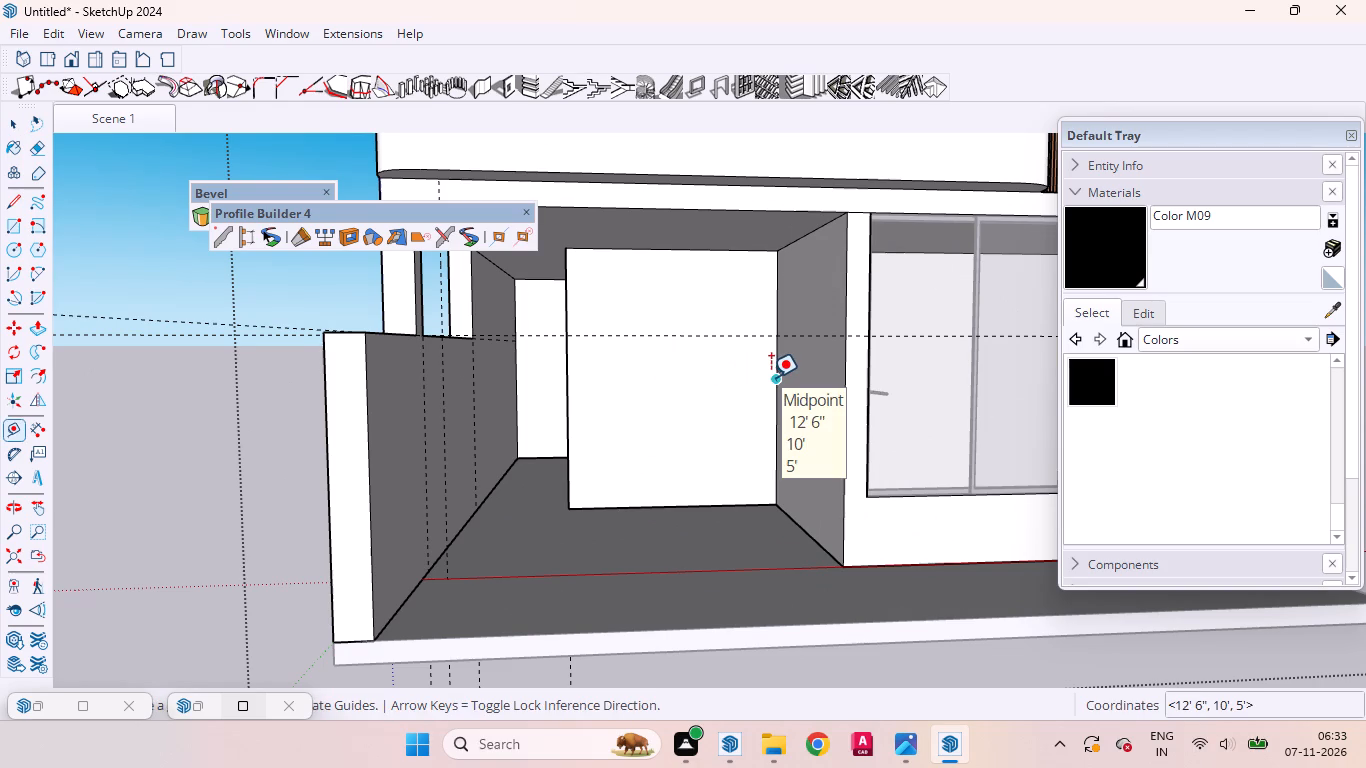
pyautogui.click(771, 377)
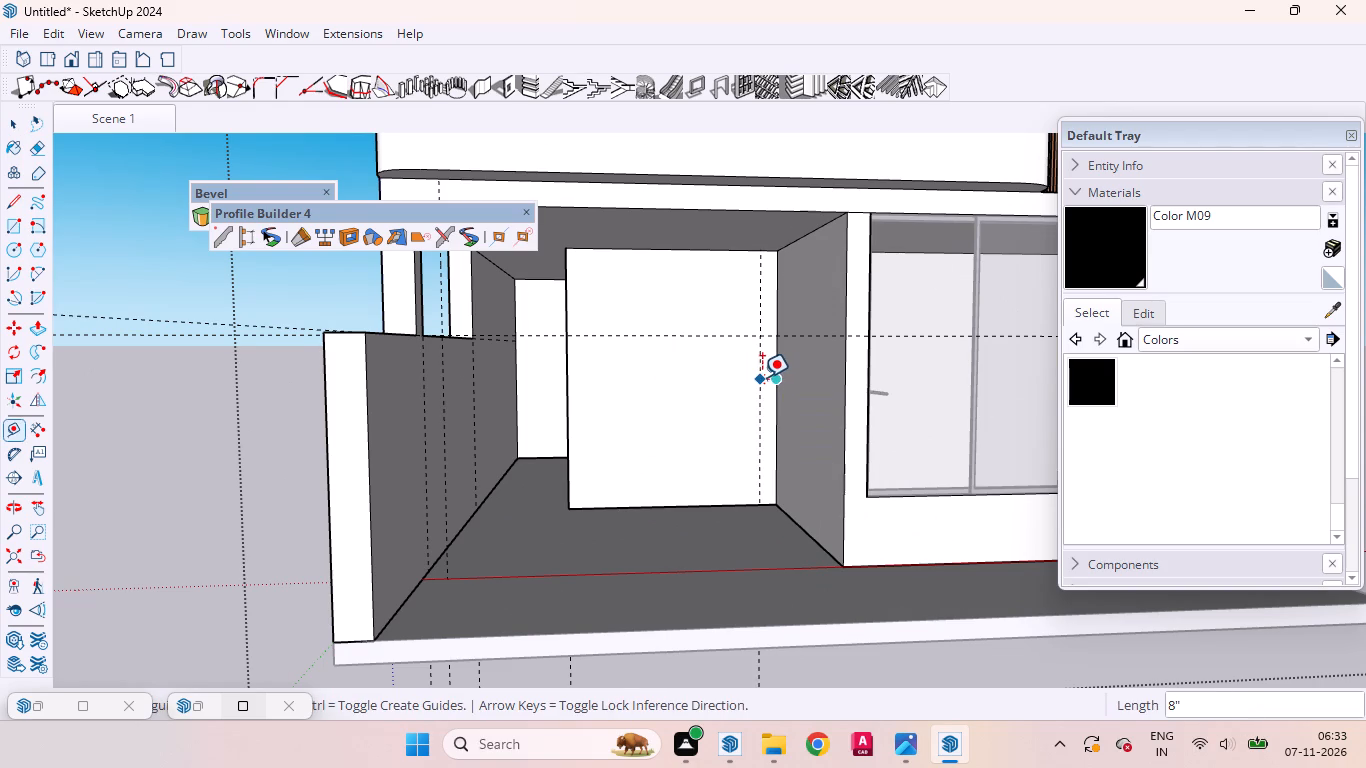
pyautogui.click(759, 376)
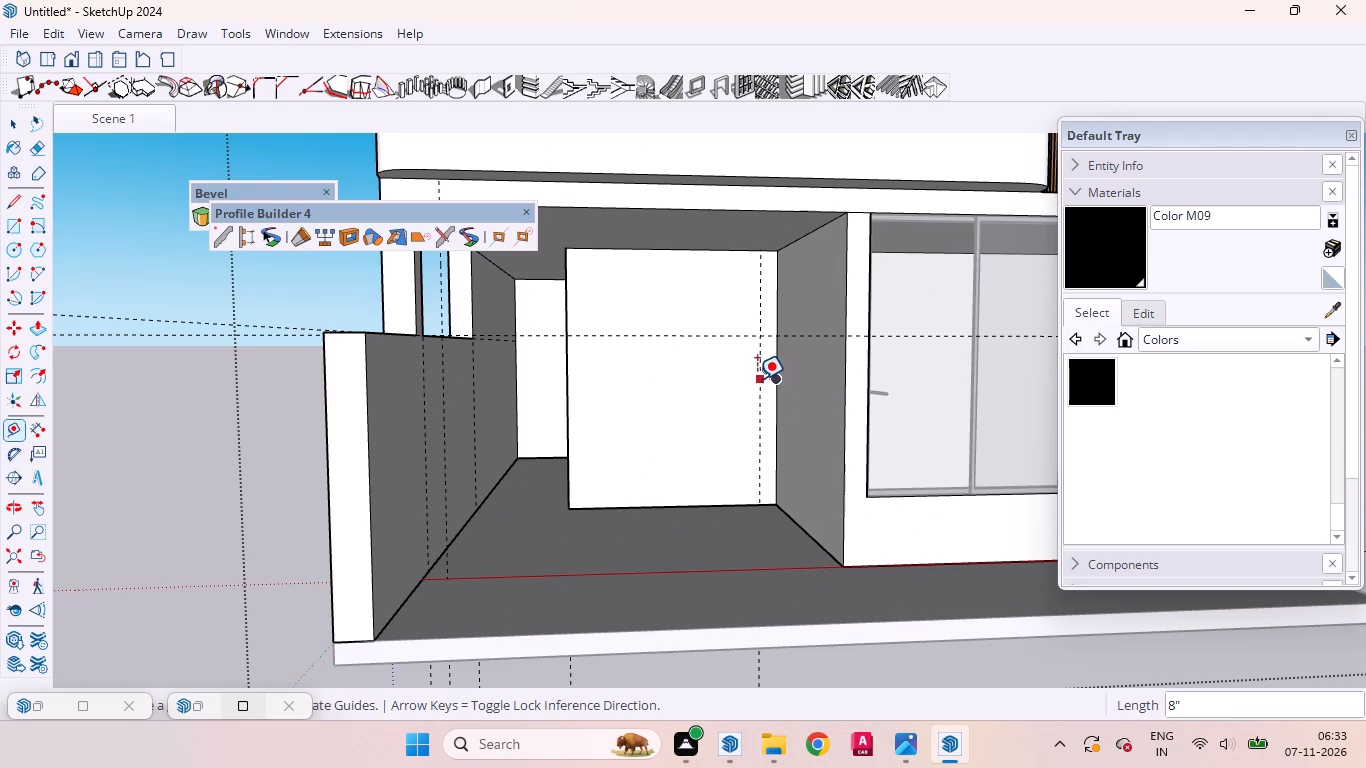
pyautogui.click(757, 379)
pyautogui.press('space')
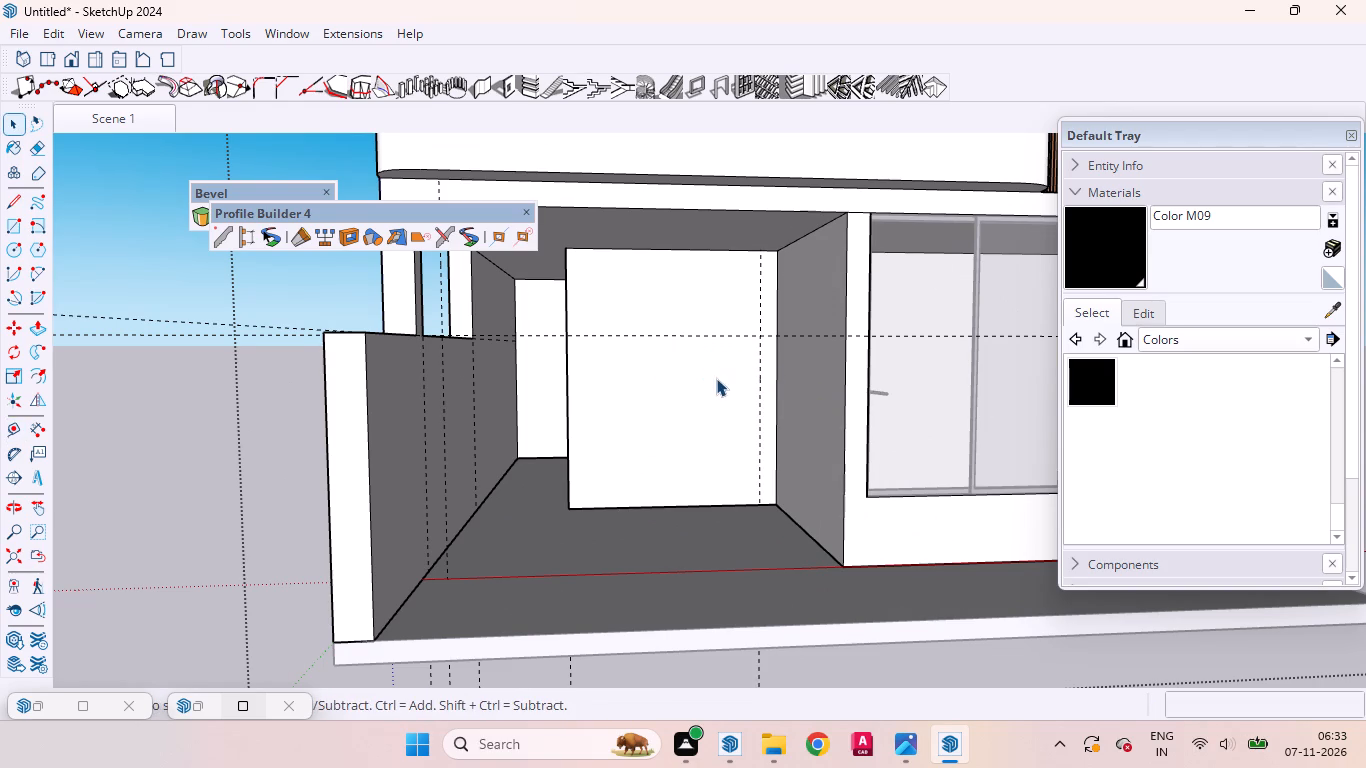
# Place a second vertical guide on the porch's back wall, 3'5" across from the 8" guide towards the passage.
pyautogui.press('t')
pyautogui.click(762, 405)
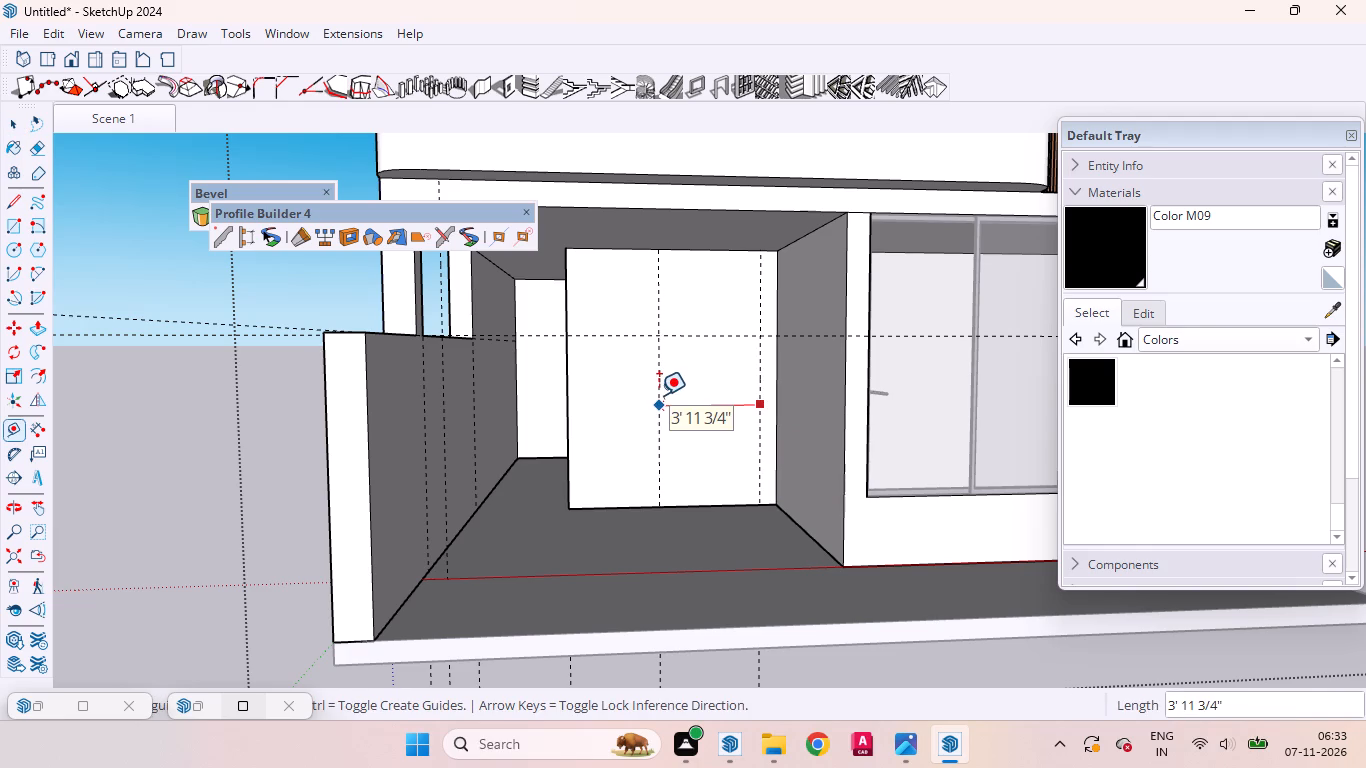
pyautogui.press('3')
pyautogui.press("'")
pyautogui.press('5')
pyautogui.press('Return')
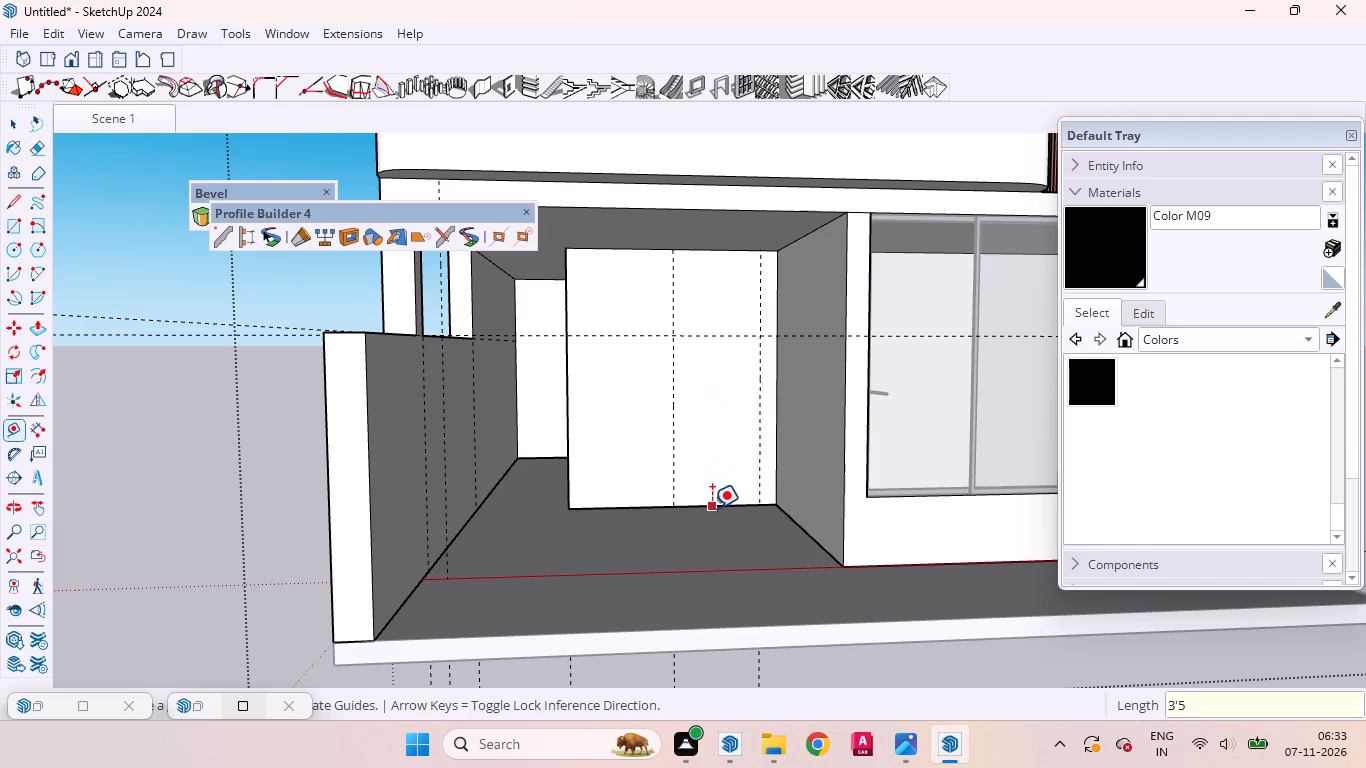
# Place a horizontal guide on the porch's back wall, 8' above its bottom edge.
pyautogui.click(706, 504)
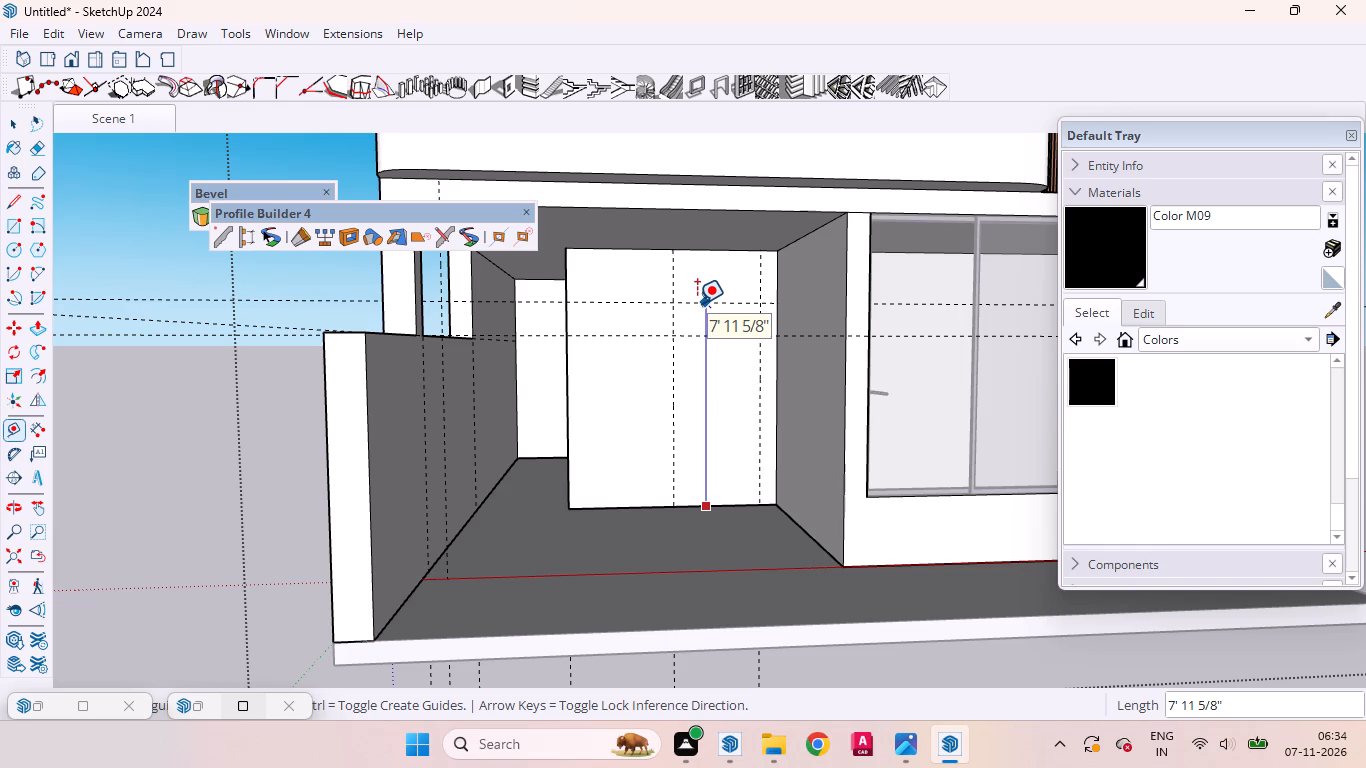
pyautogui.write("8'")
pyautogui.press('Return')
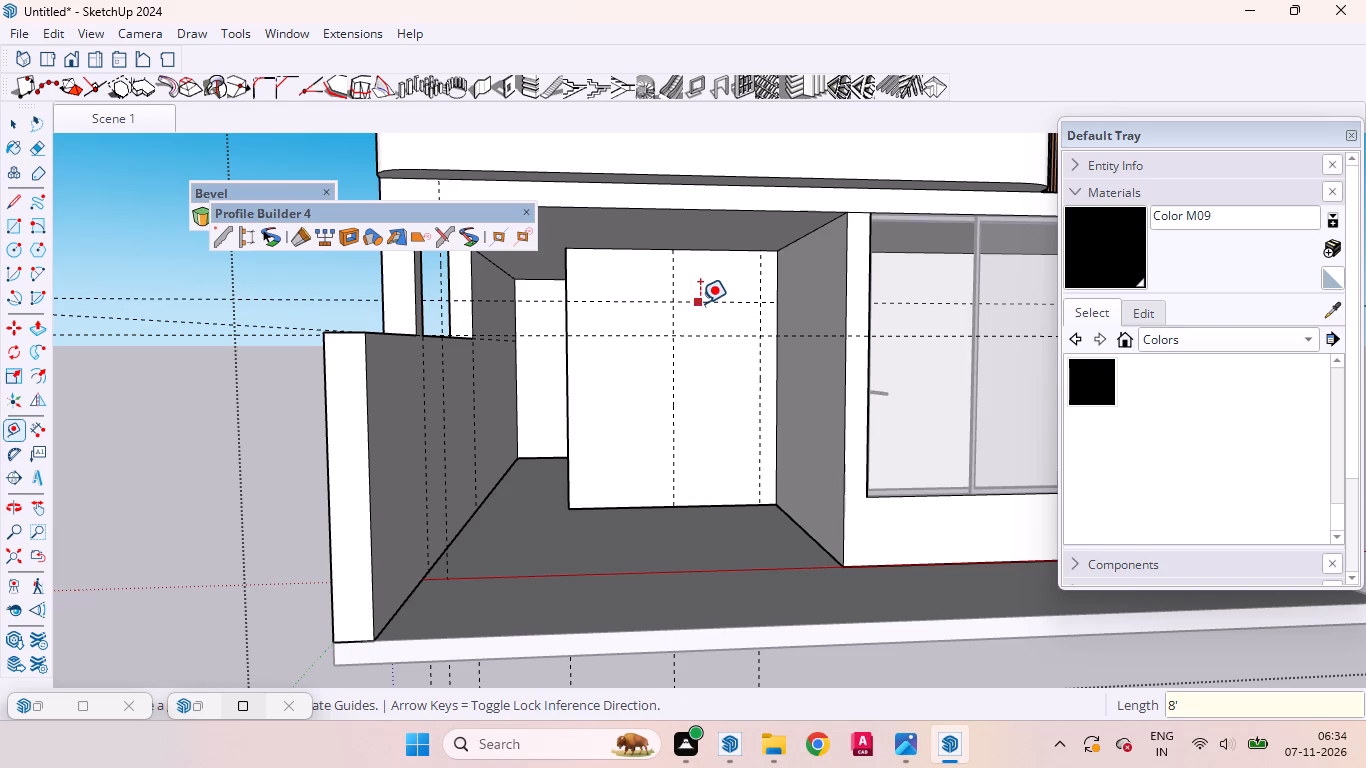
# Place another horizontal guide on the porch's back wall, about 3' below the 8' high guide.
pyautogui.moveTo(616, 442); pyautogui.dragTo(646, 433, button='middle')
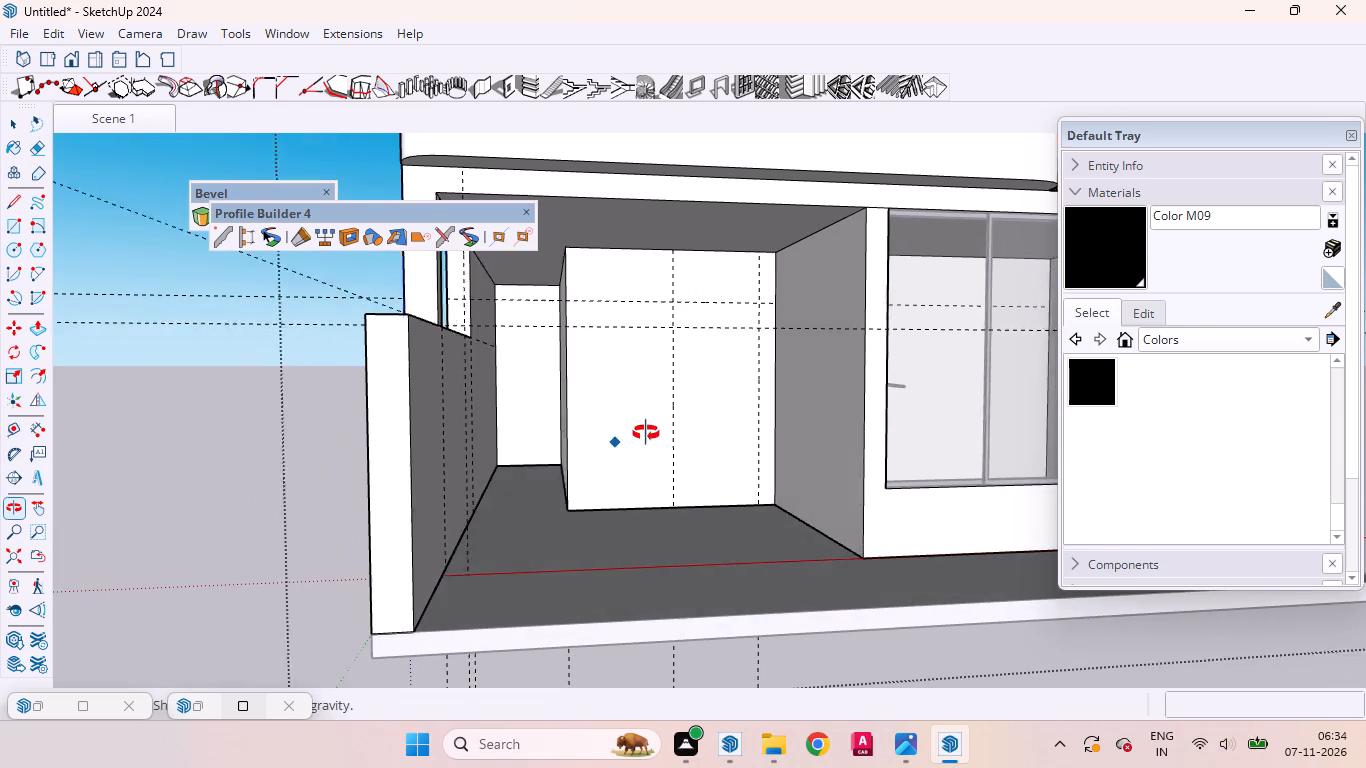
pyautogui.moveTo(646, 433); pyautogui.dragTo(648, 431, button='middle')
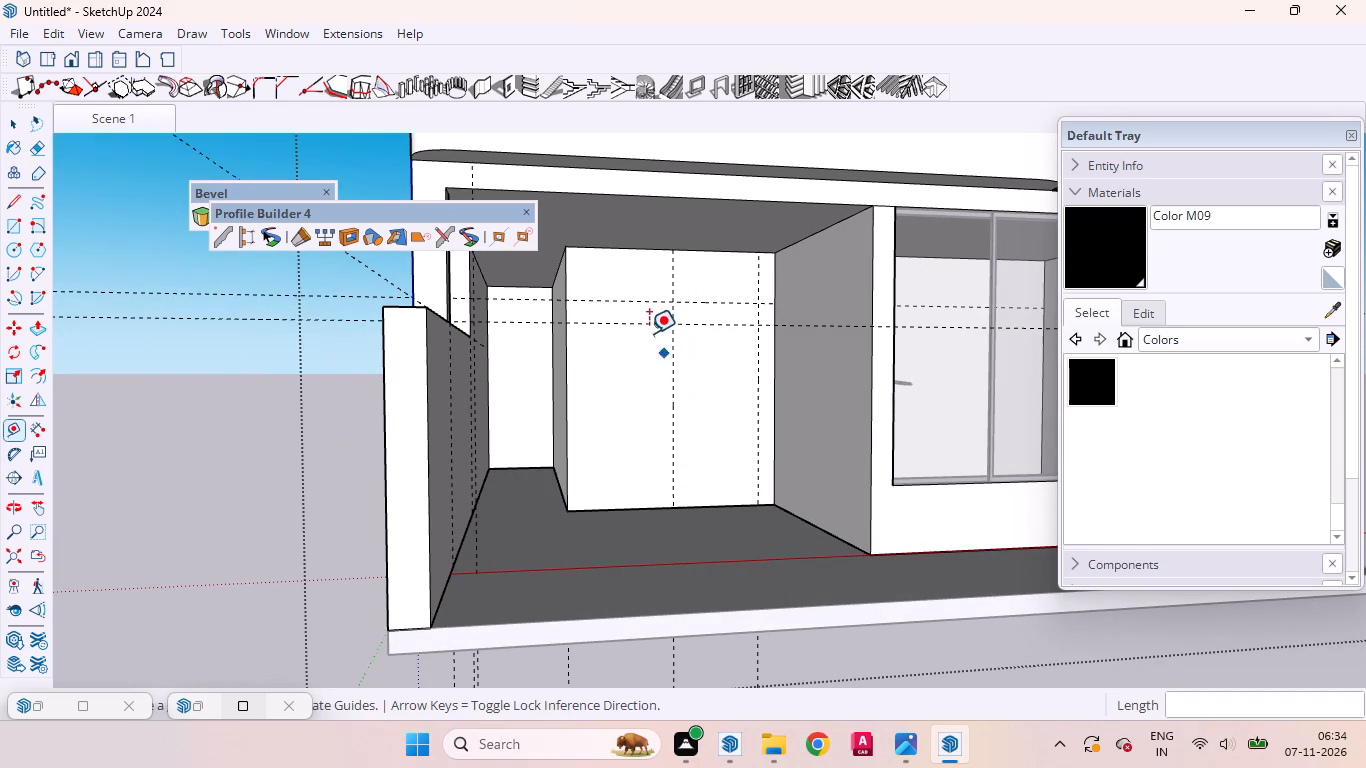
pyautogui.click(625, 303)
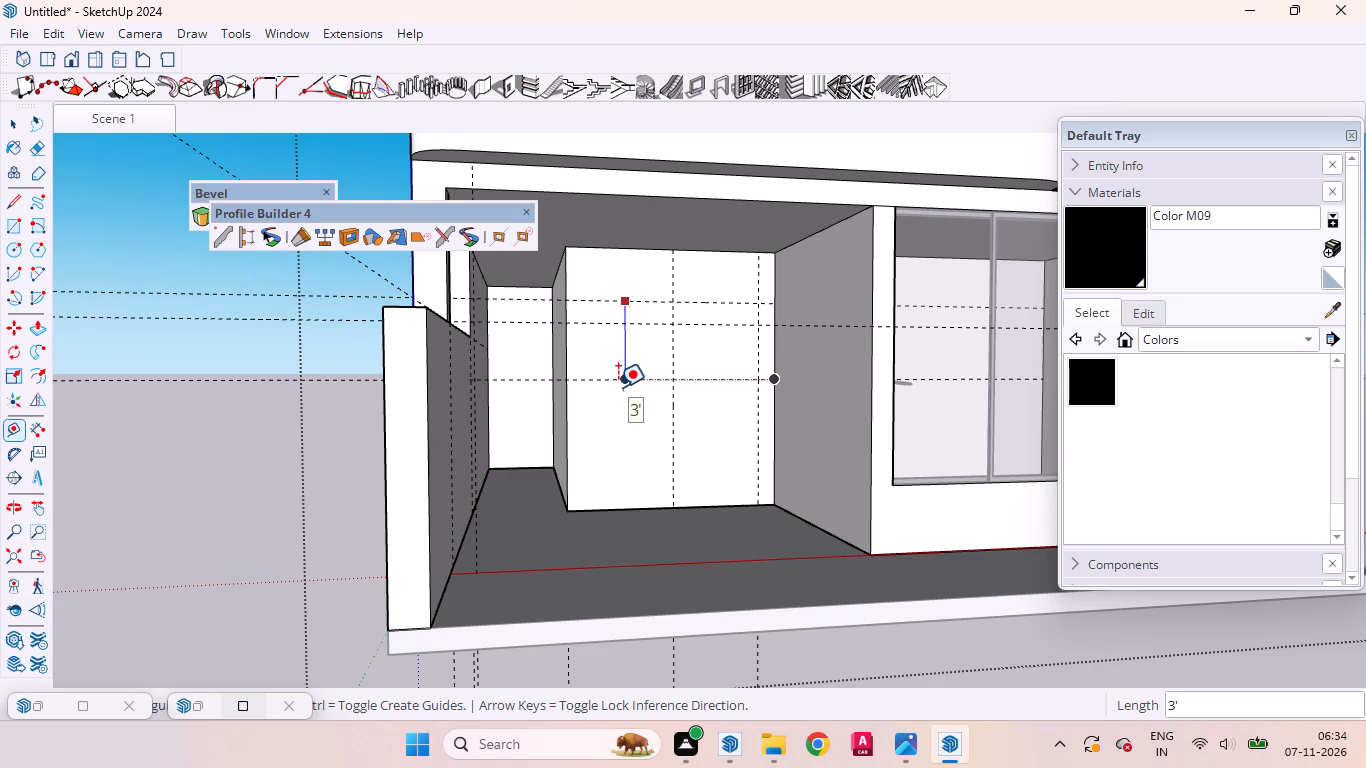
pyautogui.click(618, 387)
# Place a third vertical guide on the porch's back wall, 8" beyond the 3'5" offset guide towards the passage.
pyautogui.scroll(1, 667, 358)
pyautogui.scroll(-2, 667, 358)
pyautogui.scroll(3, 667, 358)
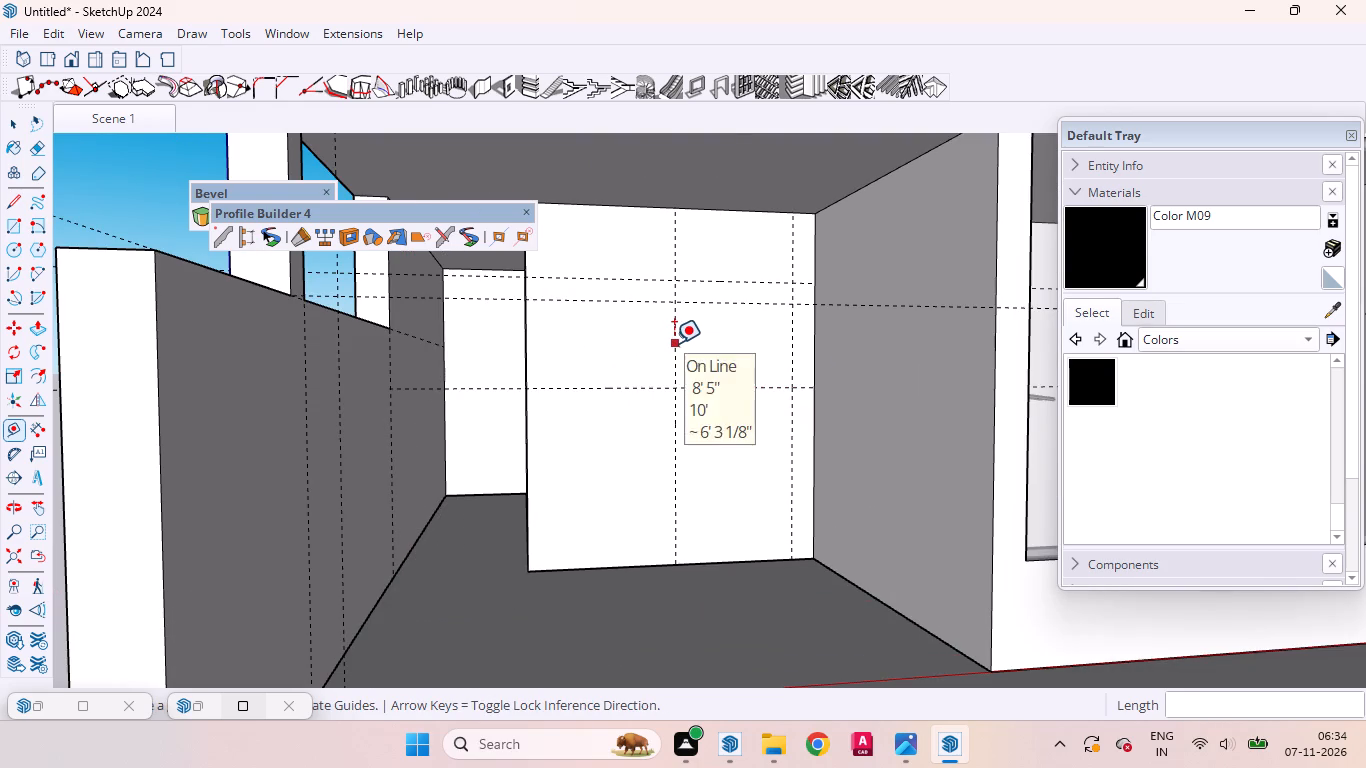
pyautogui.click(675, 343)
pyautogui.click(658, 339)
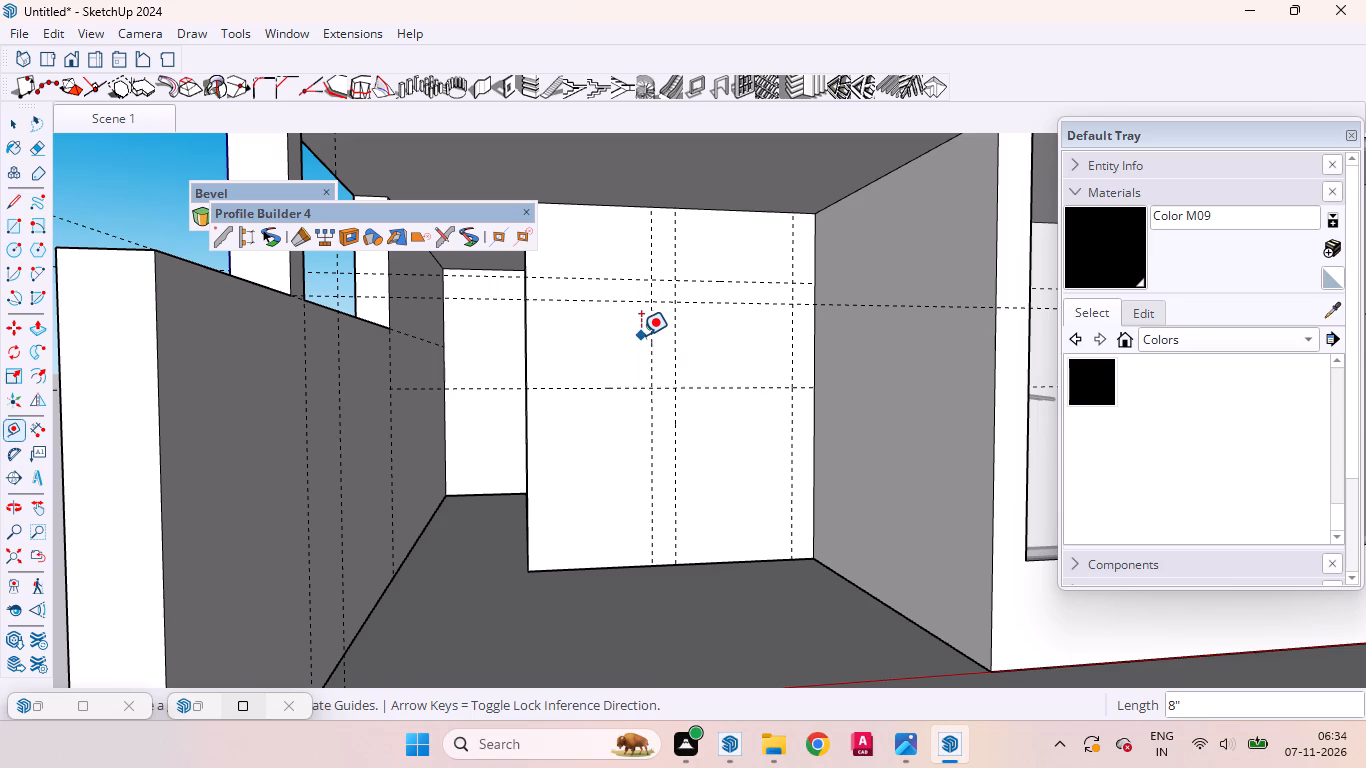
pyautogui.click(648, 335)
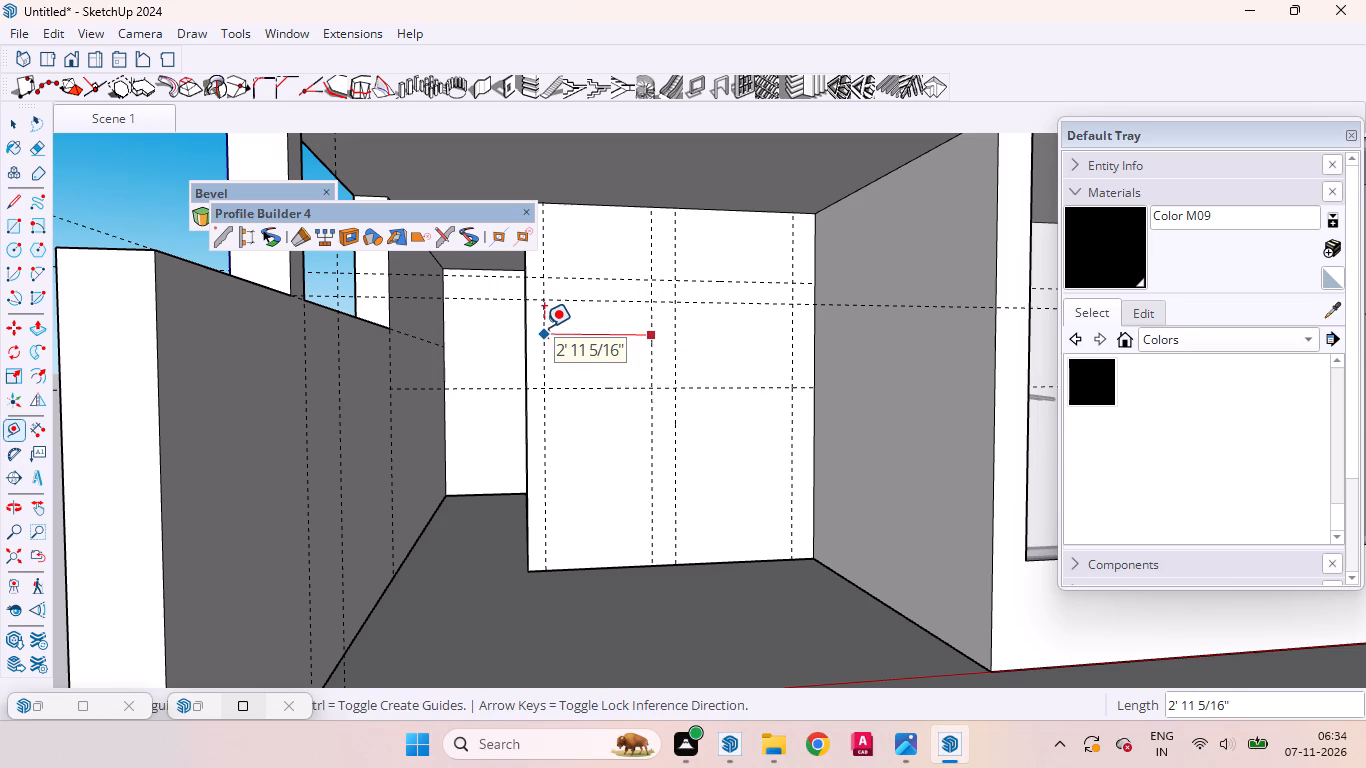
pyautogui.press('space')
# Place a vertical guide on the porch's back wall, 4" beyond the 3'5" offset guide towards the passage.
pyautogui.click(570, 332)
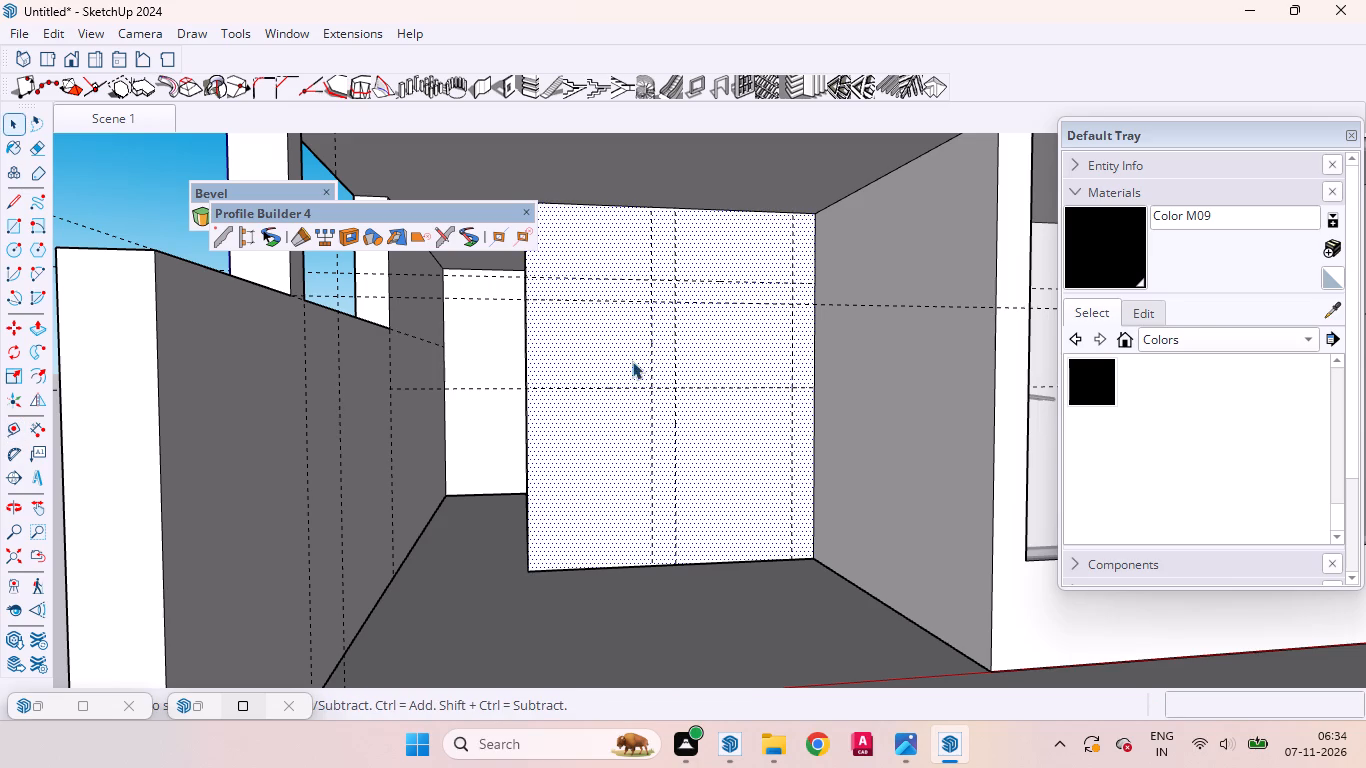
pyautogui.scroll(4, 653, 354)
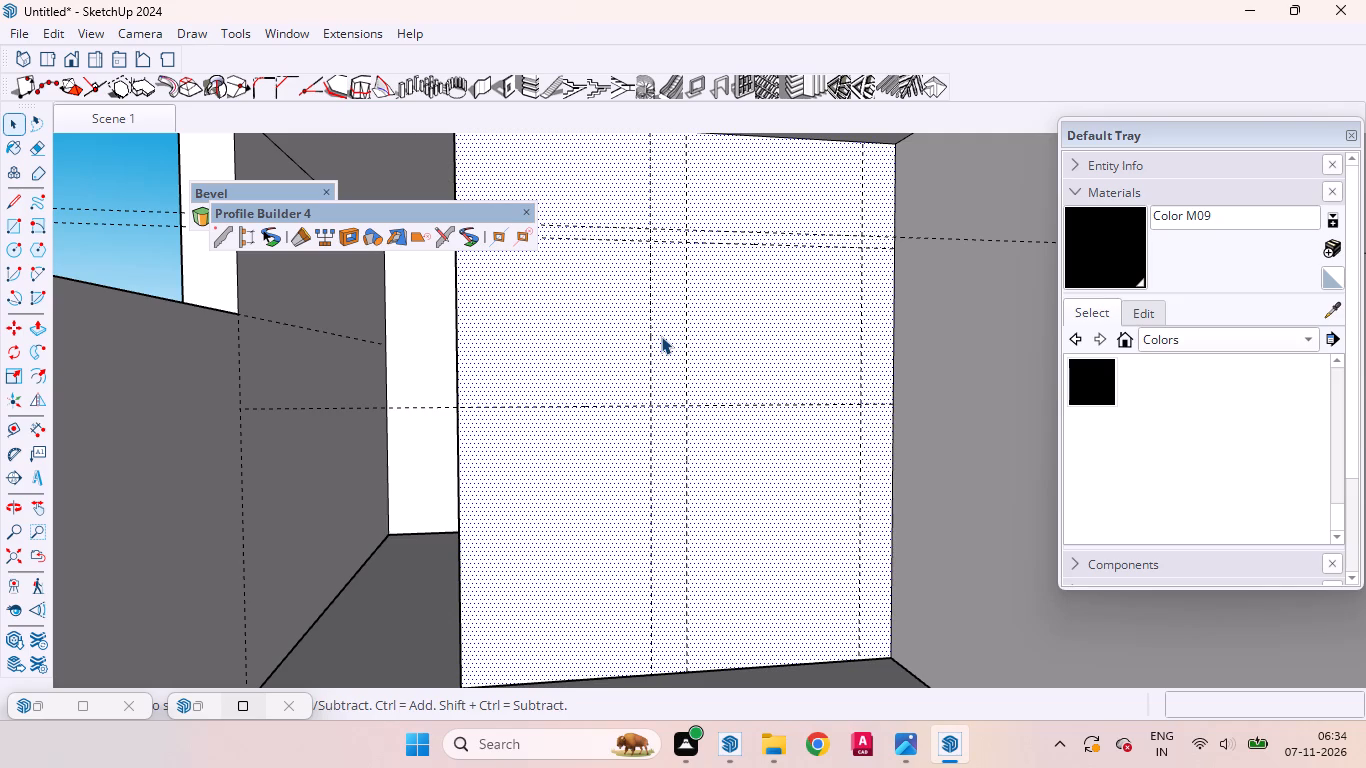
pyautogui.press('t')
pyautogui.click(684, 328)
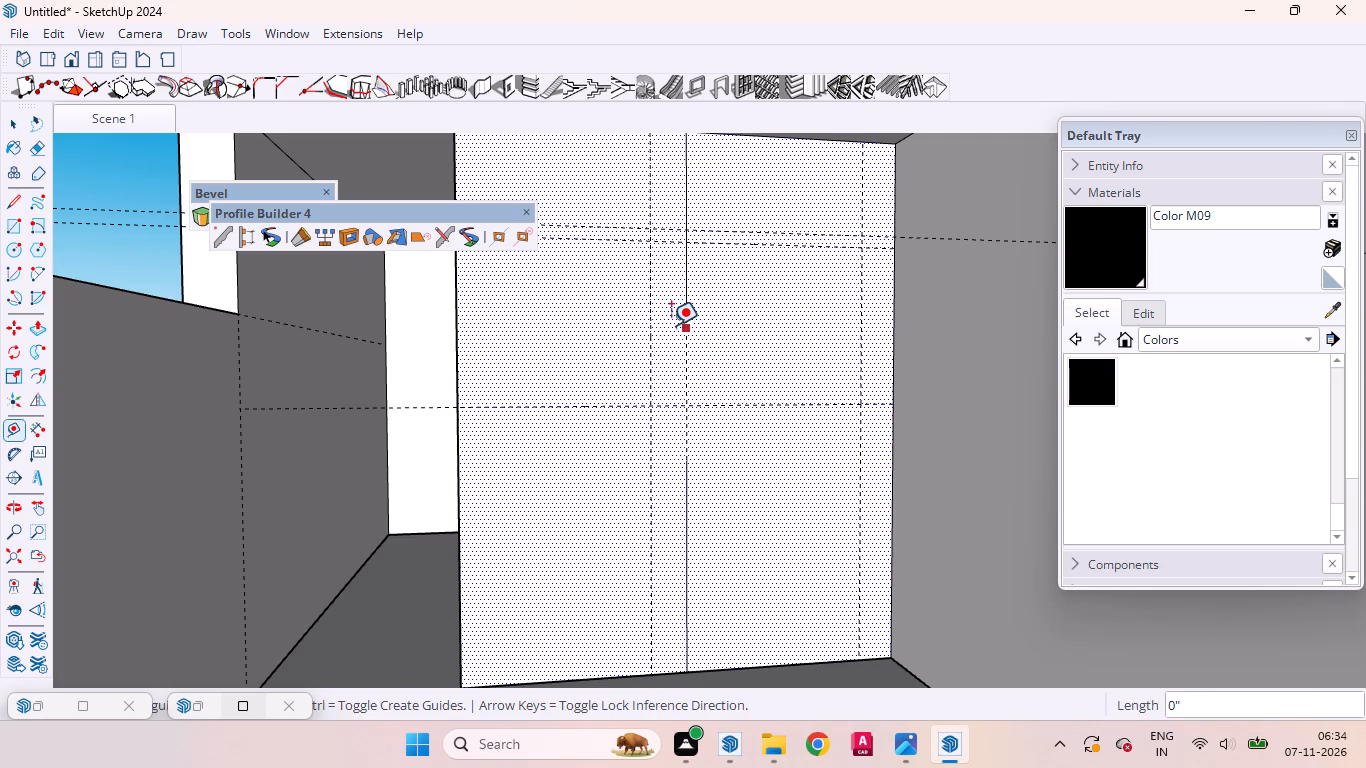
pyautogui.press('4')
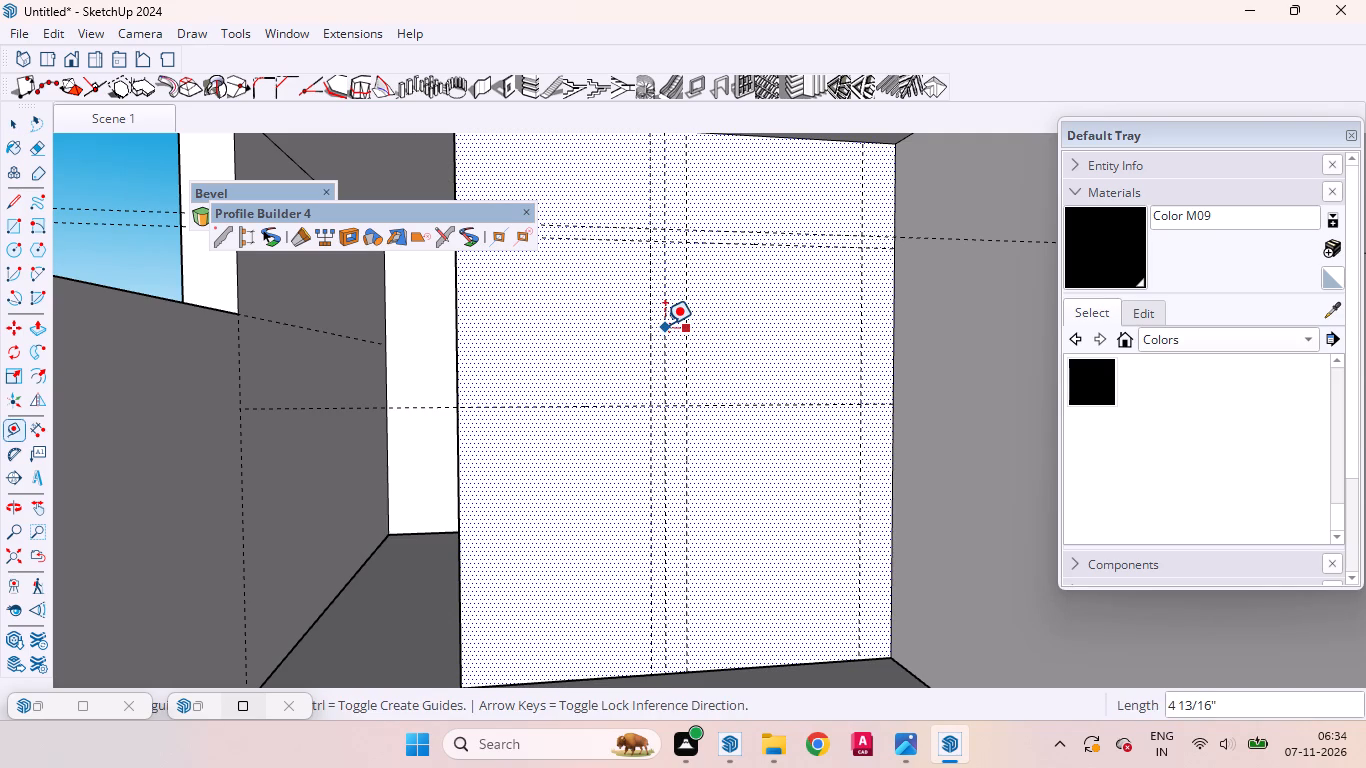
pyautogui.press('Return')
# Place a vertical guide on the porch's back wall, 4" in from its passage-side edge.
pyautogui.scroll(-4, 665, 324)
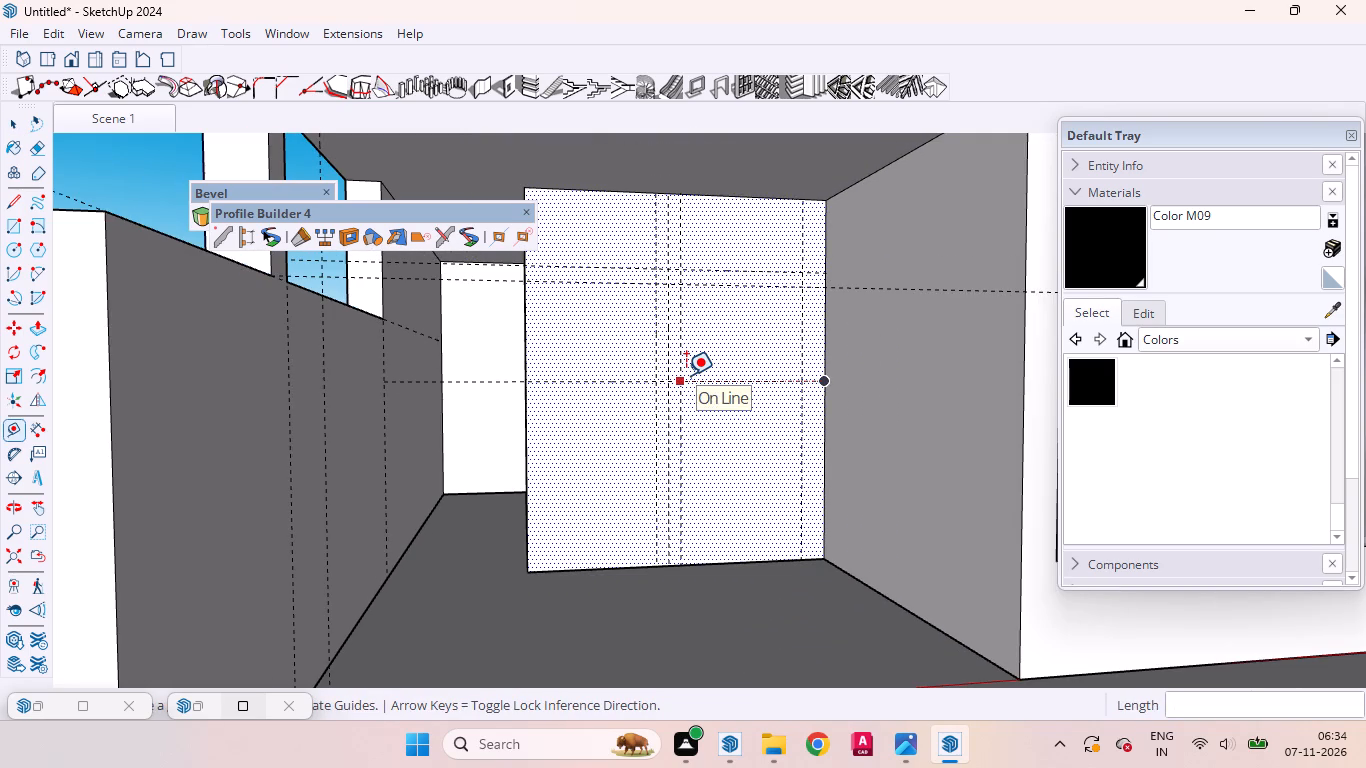
pyautogui.click(529, 342)
pyautogui.press('4')
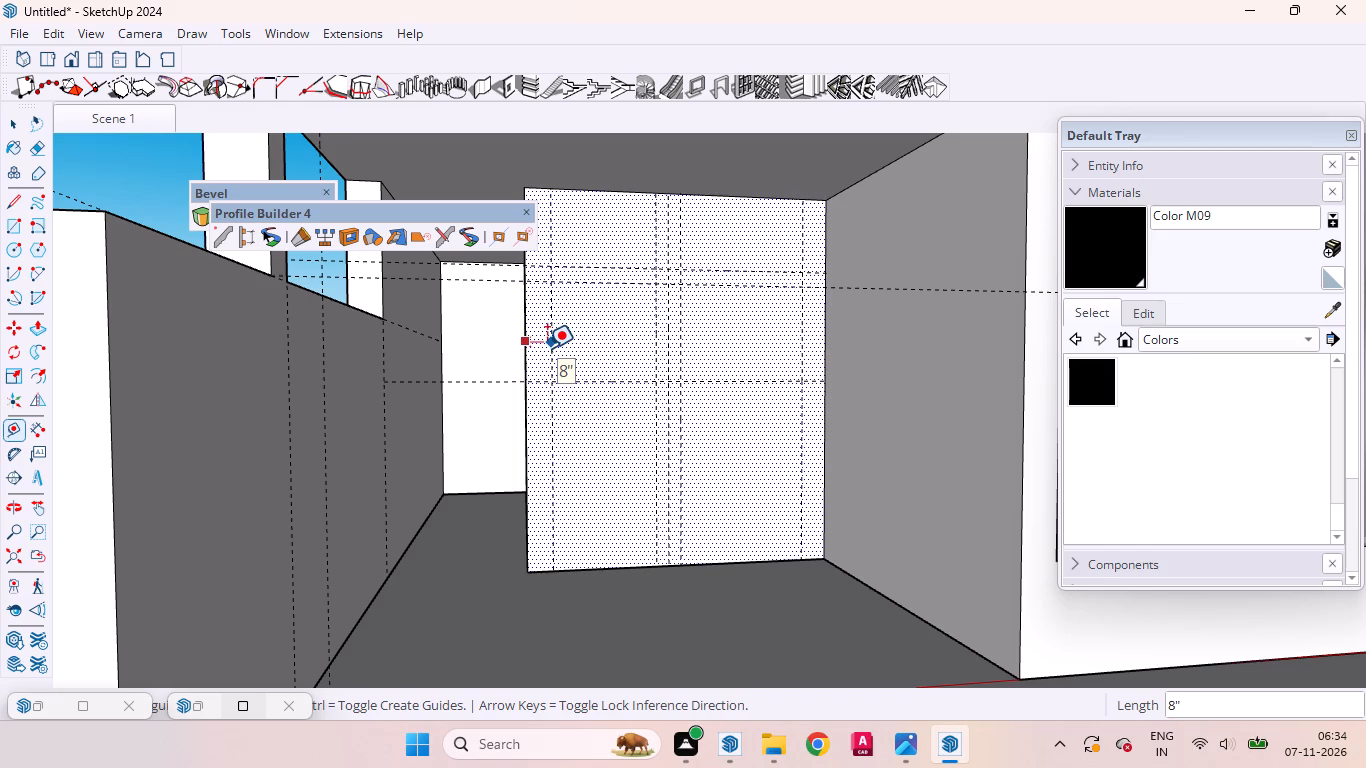
pyautogui.press('Return')
pyautogui.press('space')
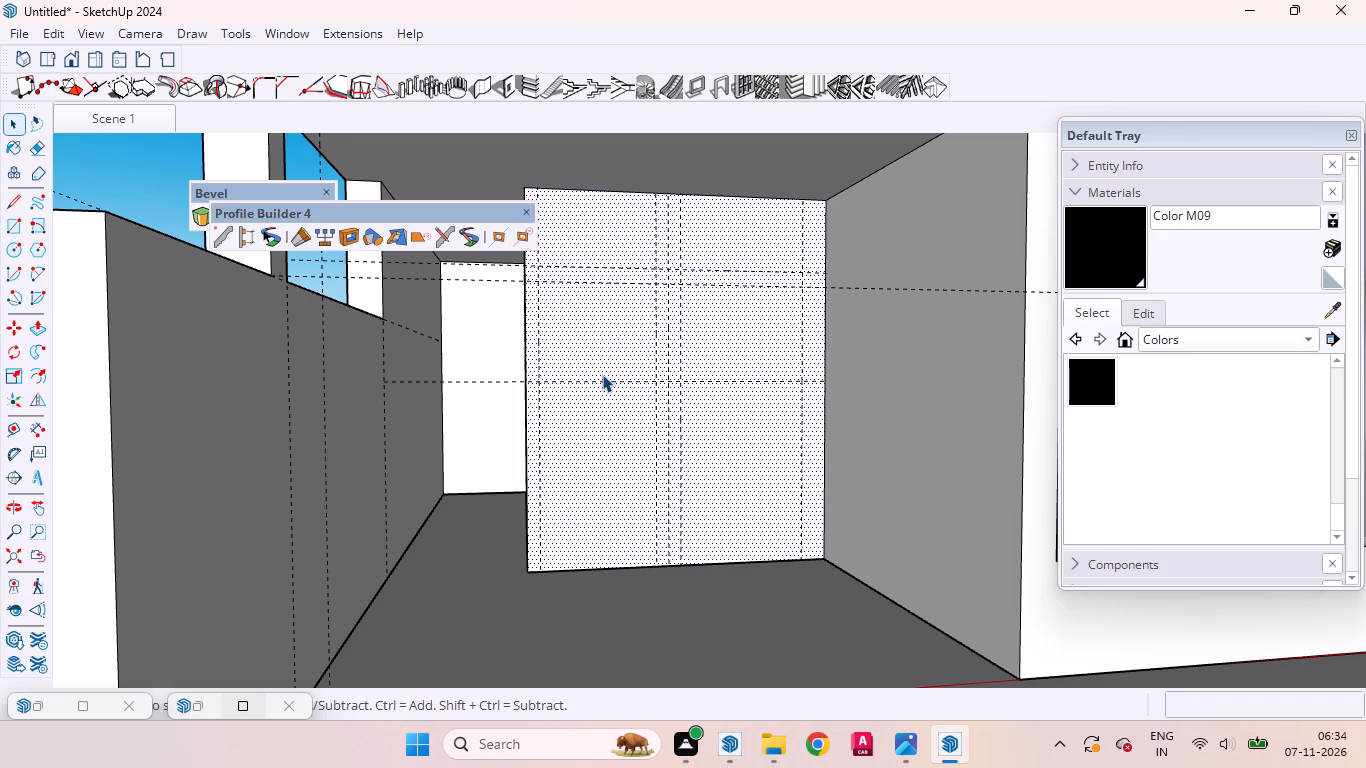
# Draw a 3'5" by 3' rectangle on the back wall between the two horizontal guides and the two new 4" guides.
pyautogui.press('r')
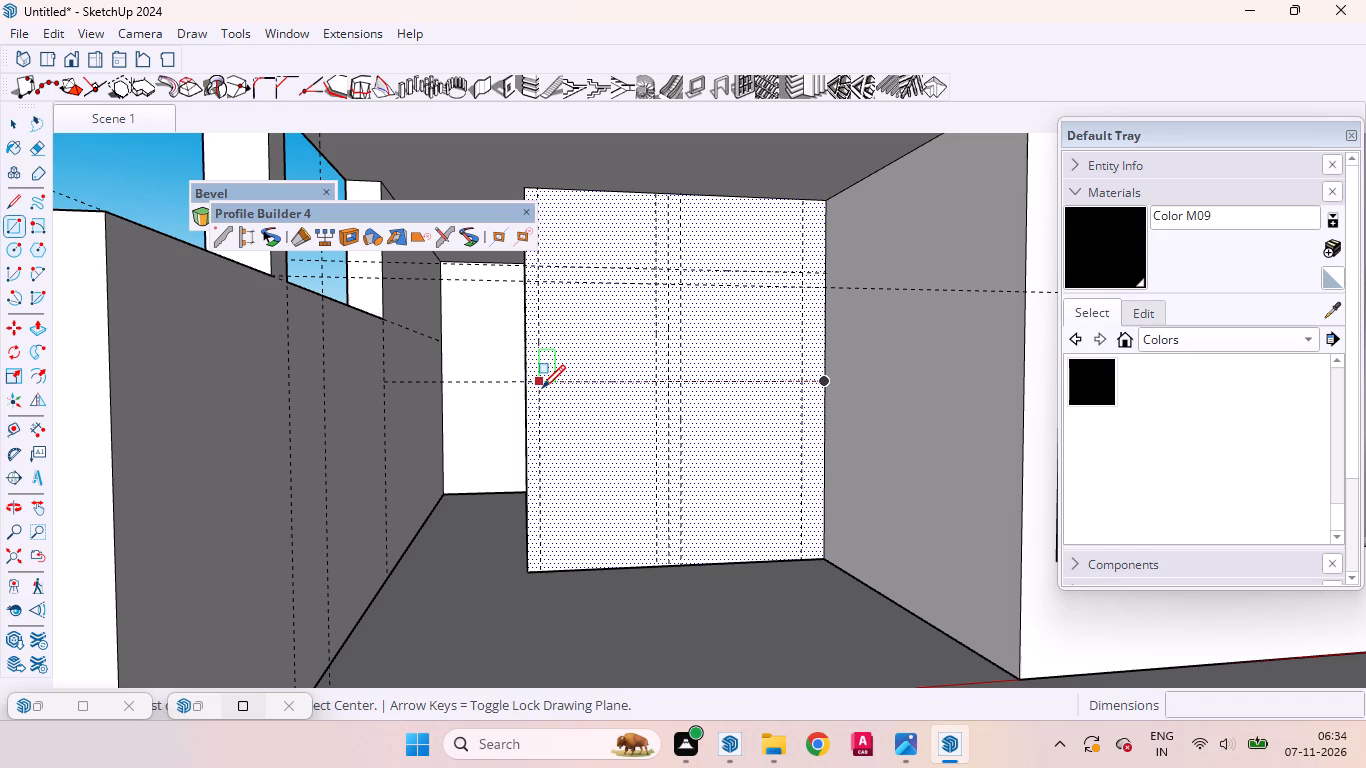
pyautogui.click(541, 381)
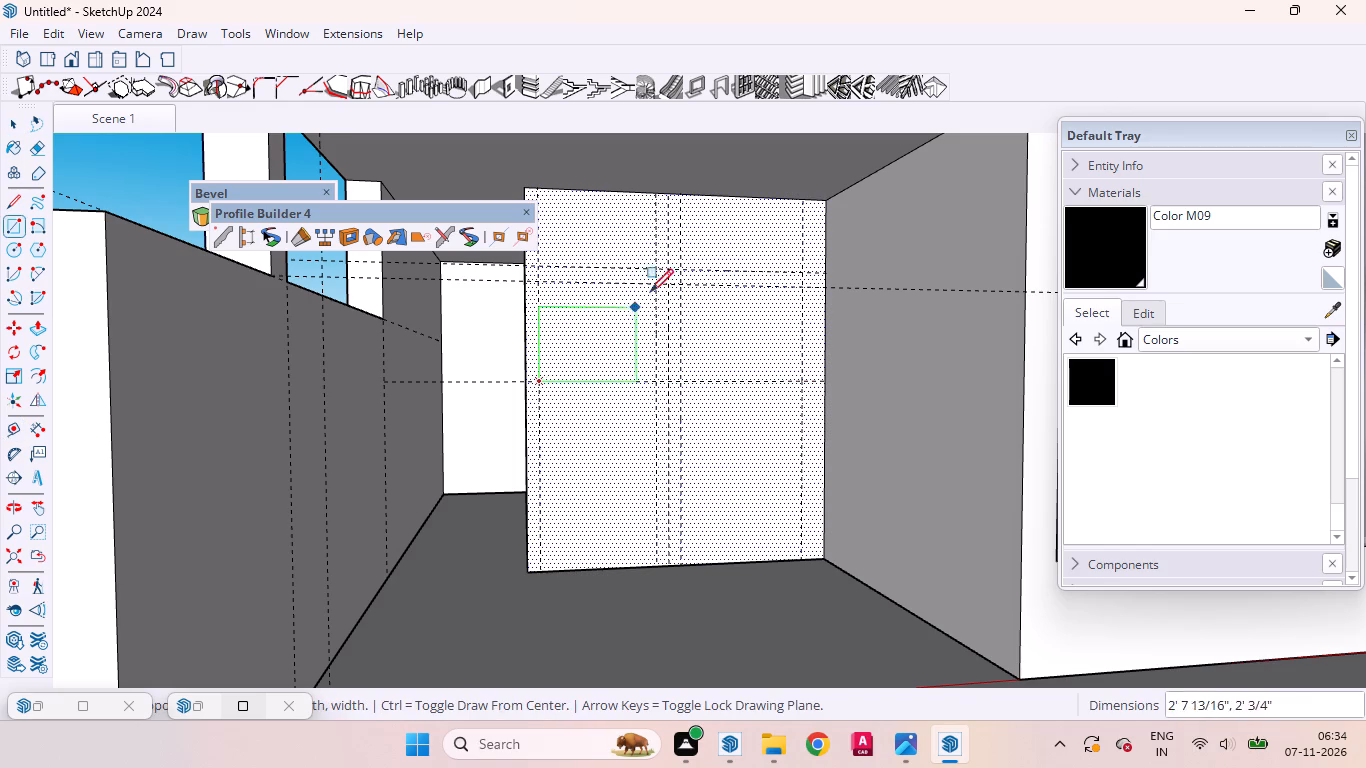
pyautogui.click(667, 271)
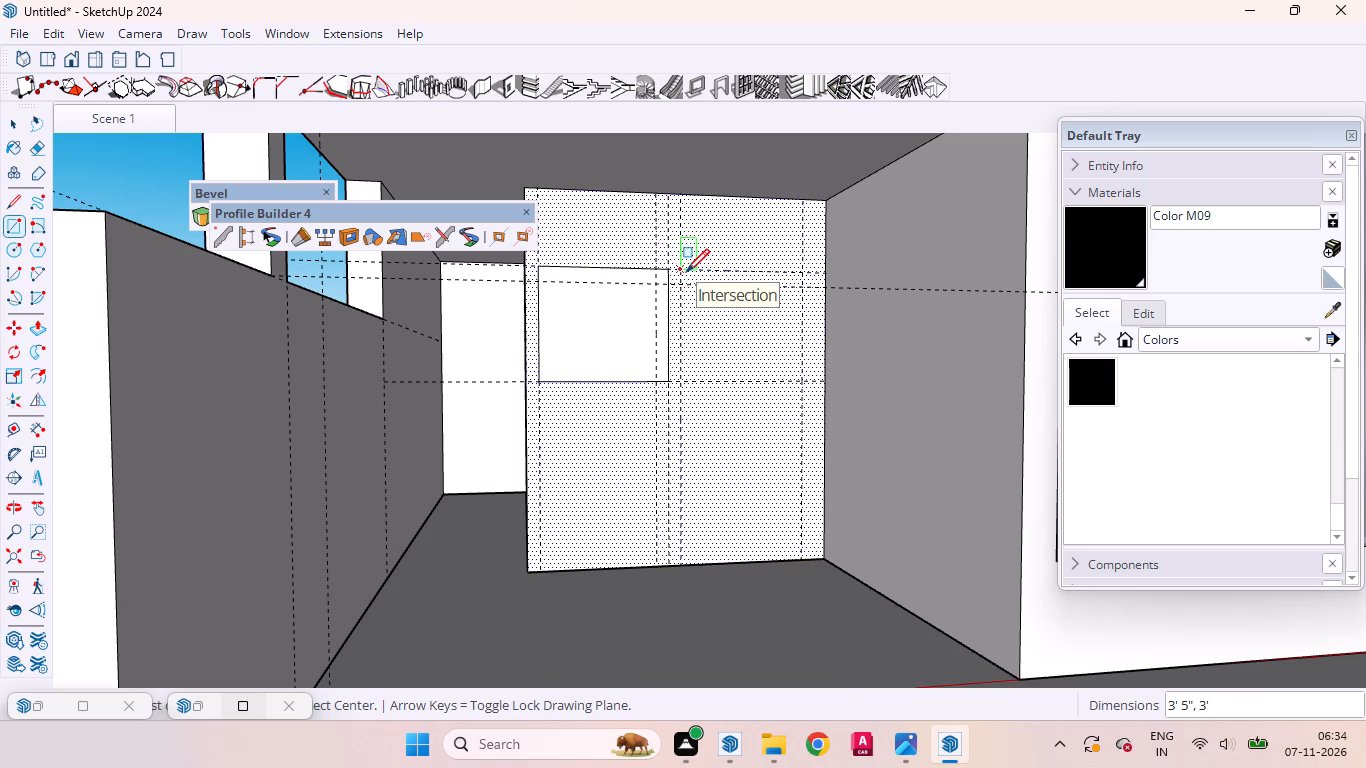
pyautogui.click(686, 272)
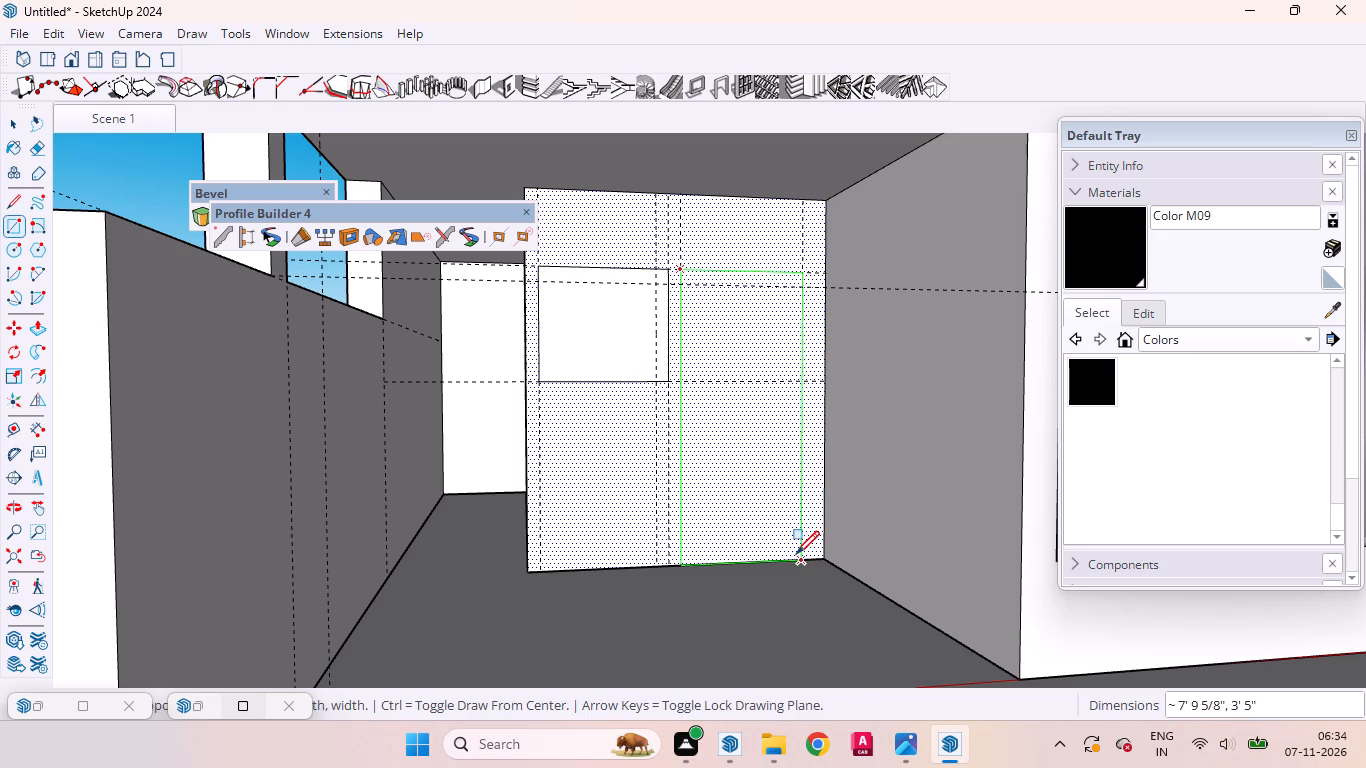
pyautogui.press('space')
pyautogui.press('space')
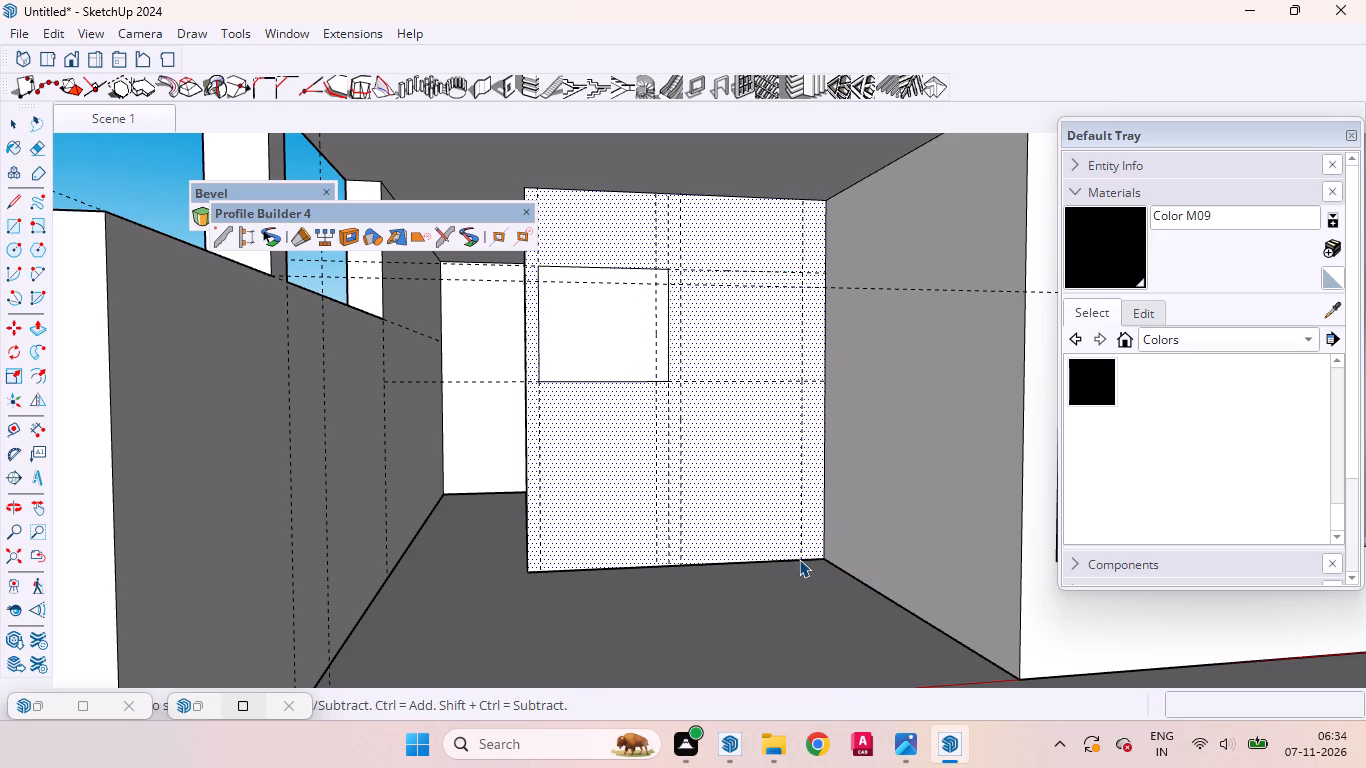
# Place a vertical guide on the porch's back wall, 4" in from the edge farthest from the passage.
pyautogui.press('t')
pyautogui.scroll(4, 829, 481)
pyautogui.click(826, 454)
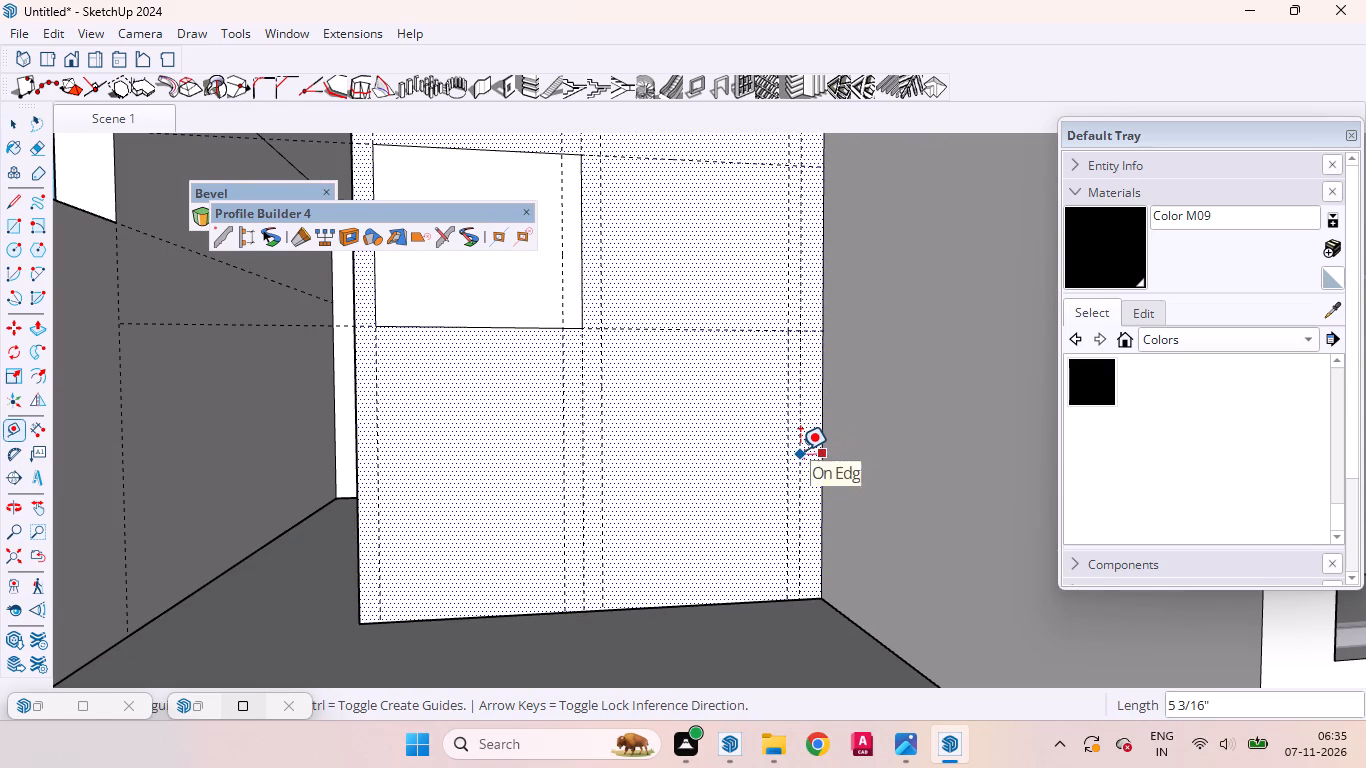
pyautogui.scroll(5, 800, 450)
pyautogui.press('4')
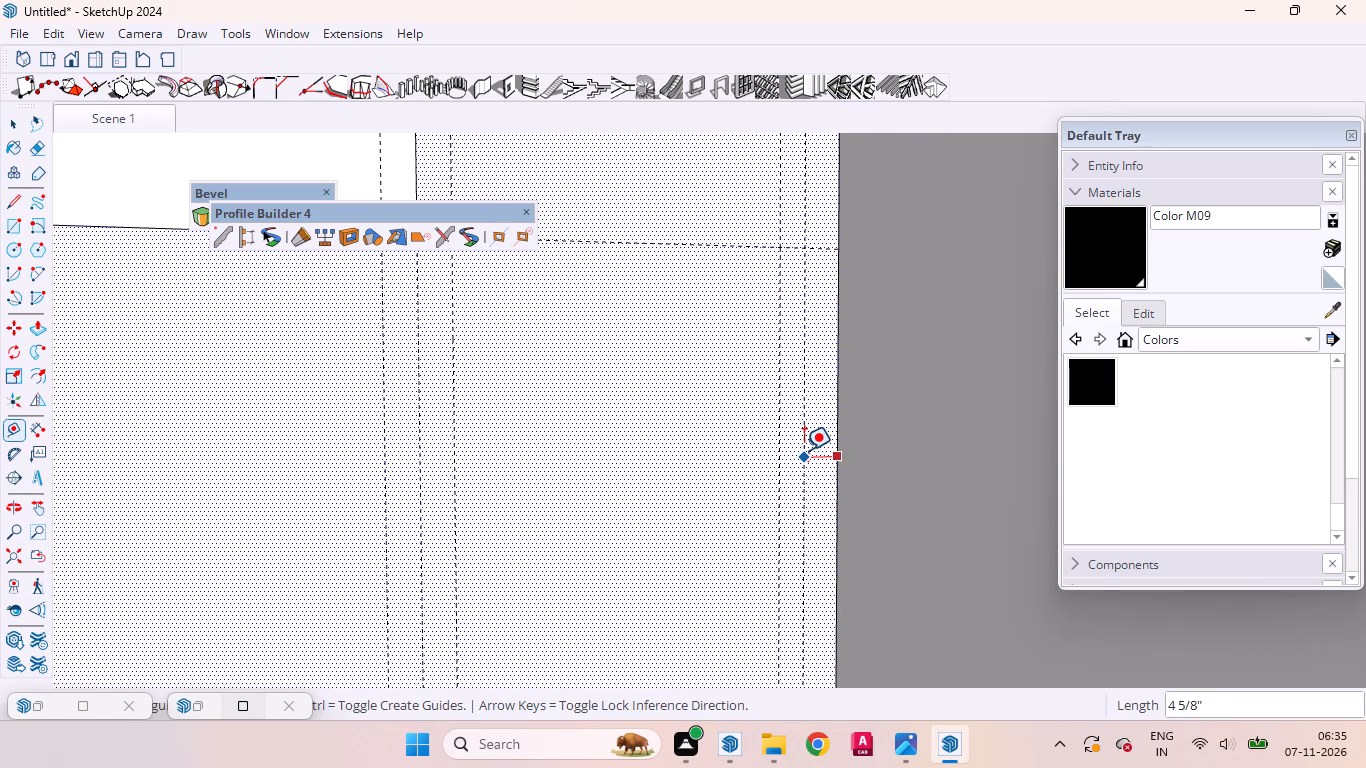
pyautogui.press('Return')
# Draw a 4'1" by 8' rectangle from the new 4" guide to the smaller rectangle's edge, down to the wall's bottom edge.
pyautogui.scroll(-6, 801, 451)
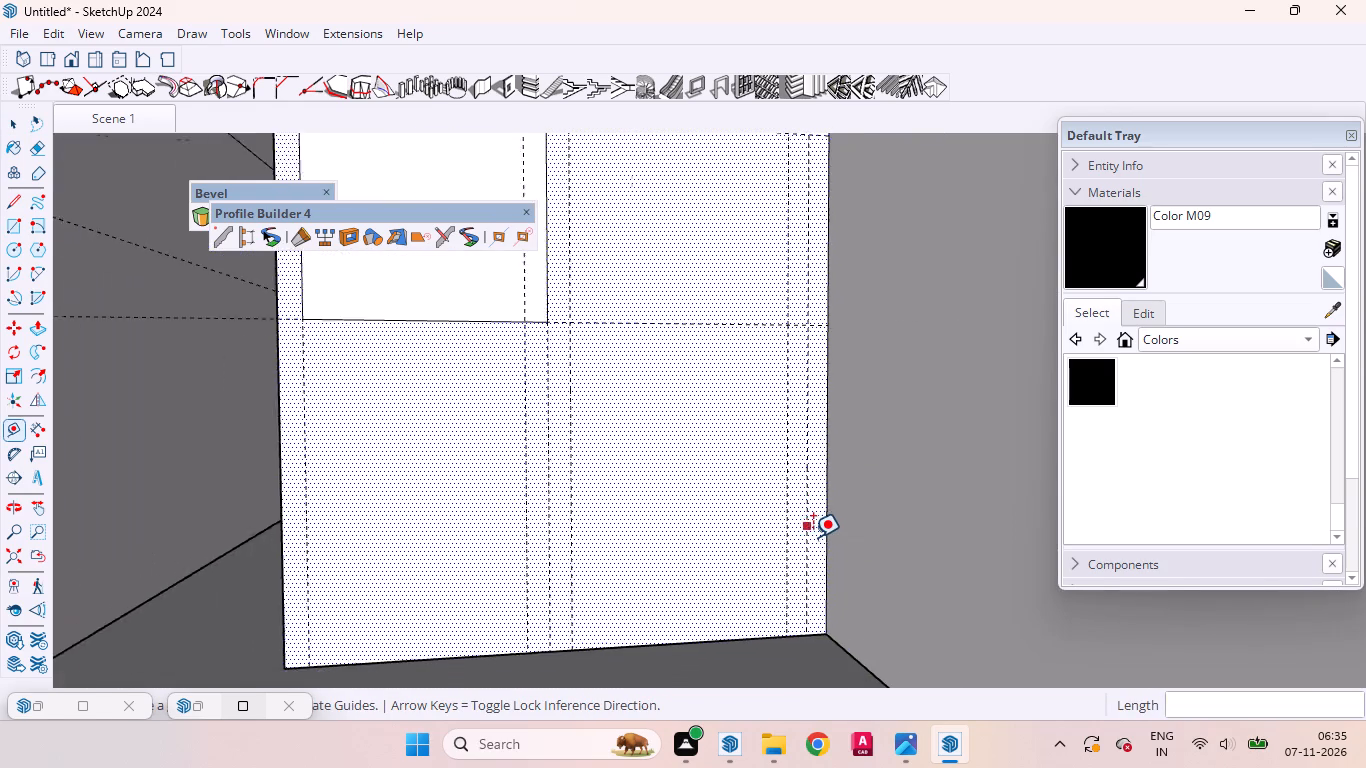
pyautogui.scroll(-1, 813, 537)
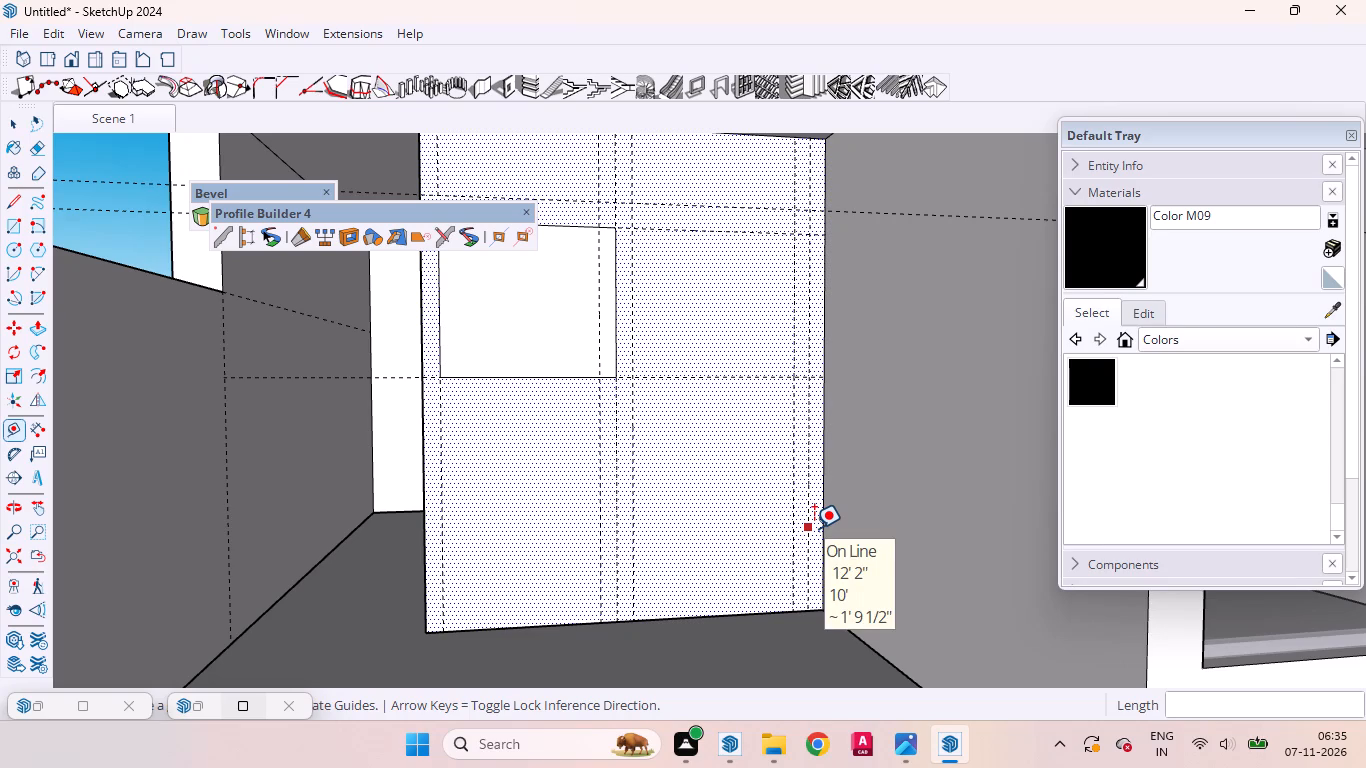
pyautogui.press('r')
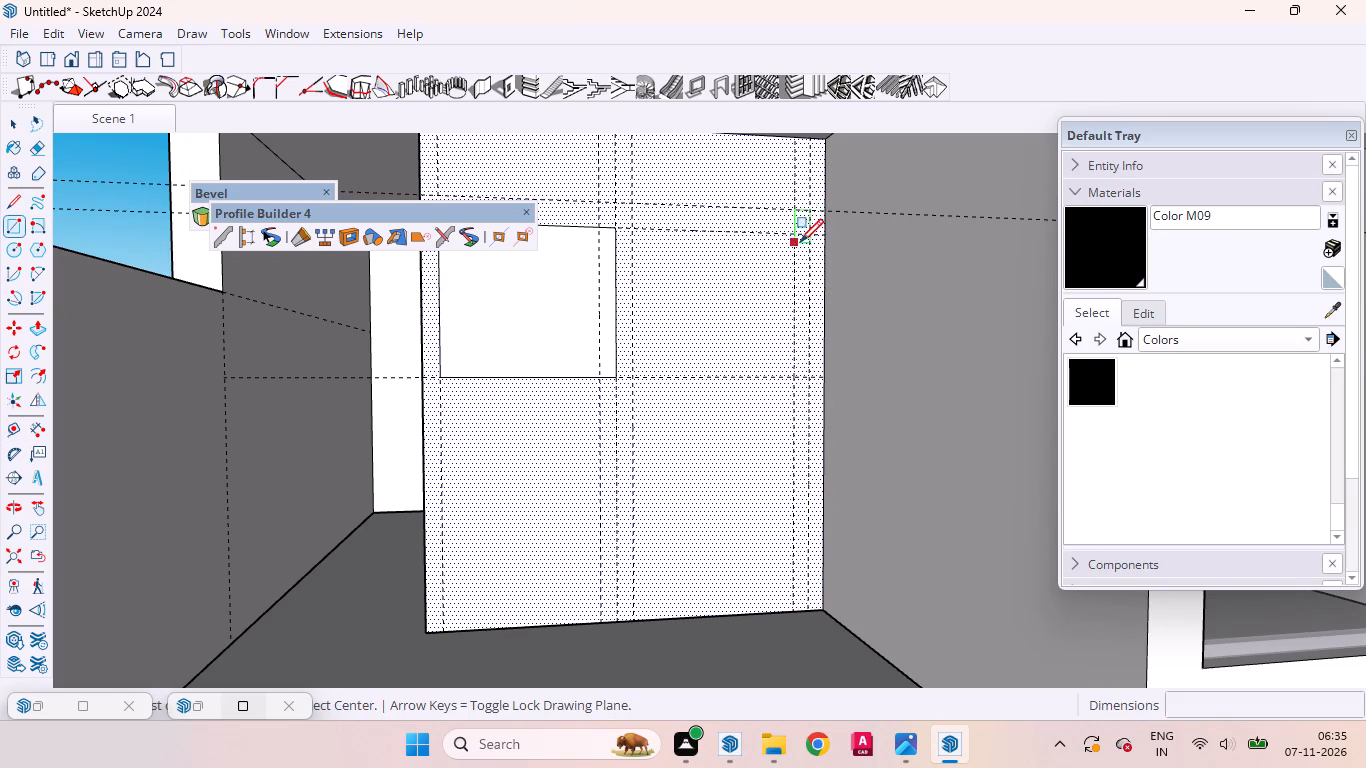
pyautogui.click(809, 236)
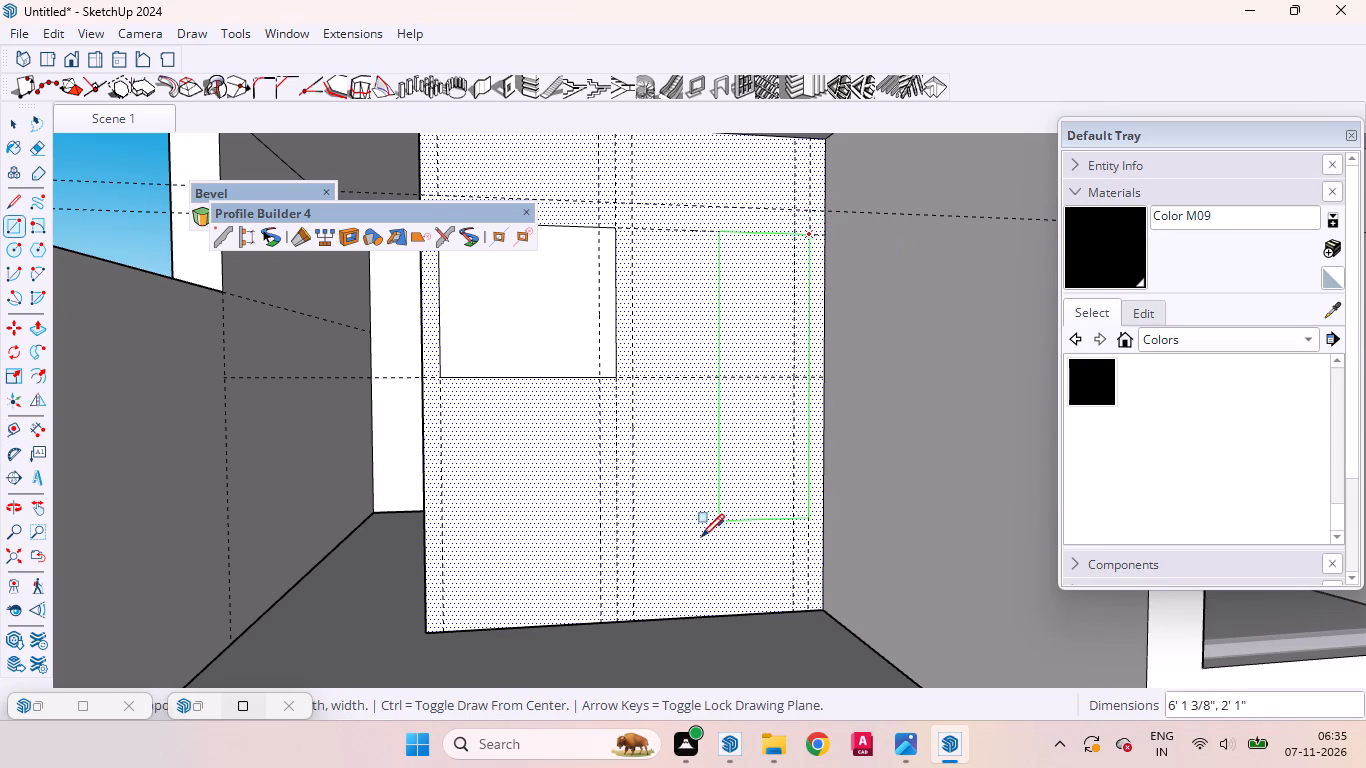
pyautogui.click(614, 618)
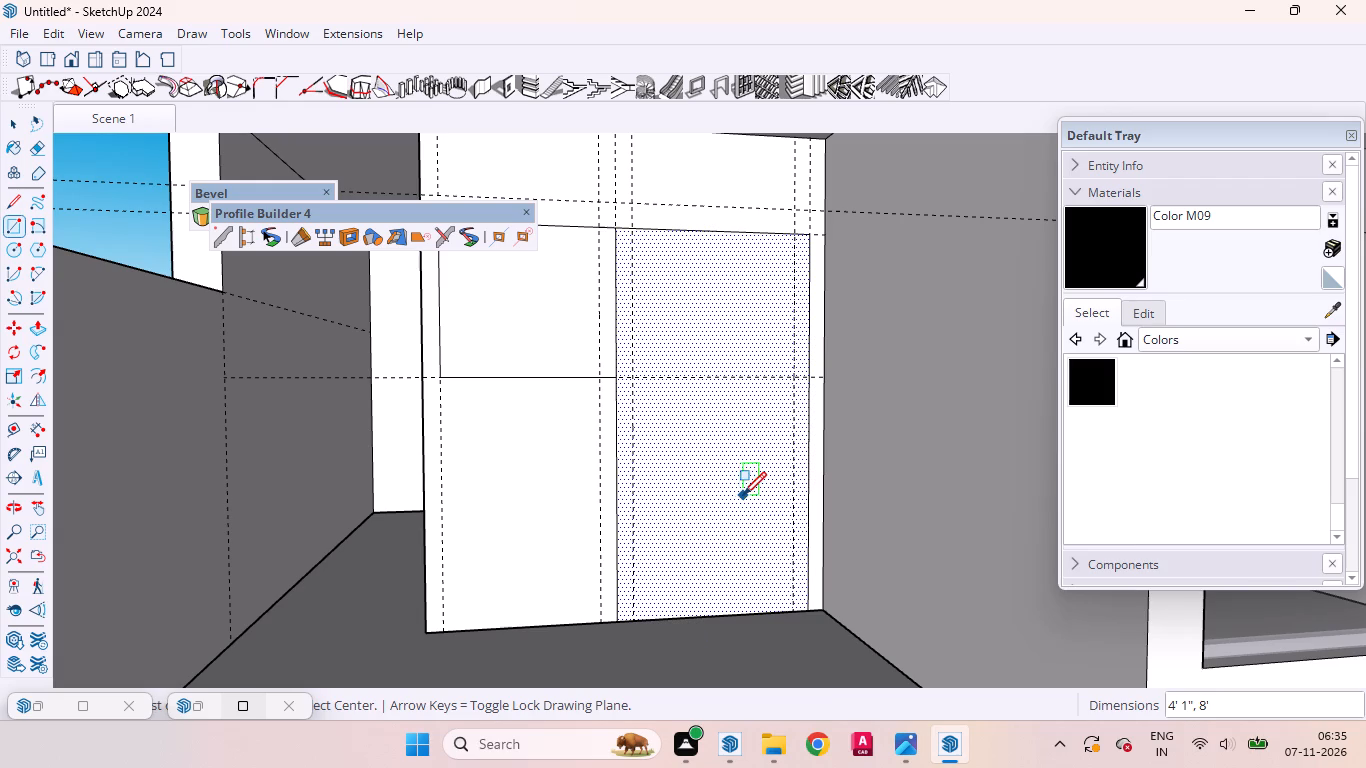
# Push the 4'1" by 8' rectangle about 6 3/4" back into the wall to form a door recess.
pyautogui.press('space')
pyautogui.press('p')
pyautogui.click(743, 495)
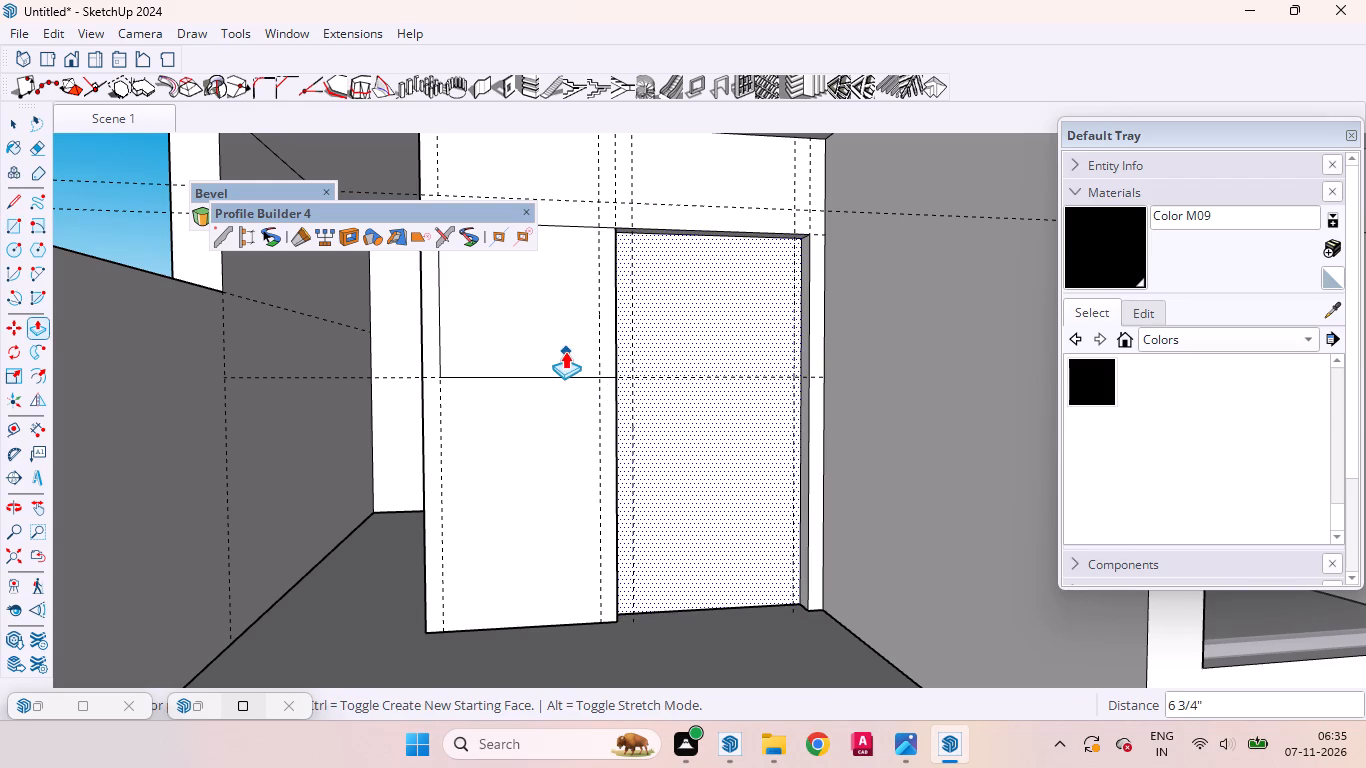
pyautogui.press('space')
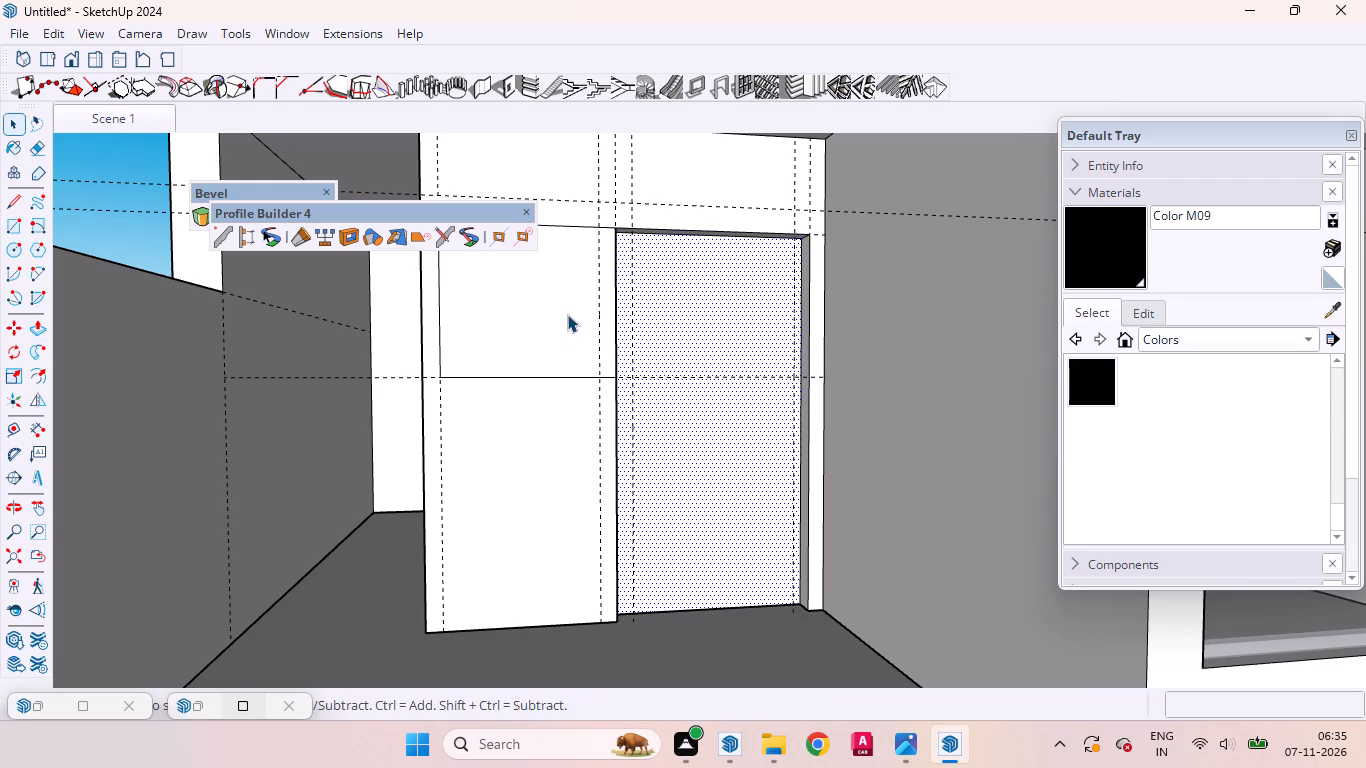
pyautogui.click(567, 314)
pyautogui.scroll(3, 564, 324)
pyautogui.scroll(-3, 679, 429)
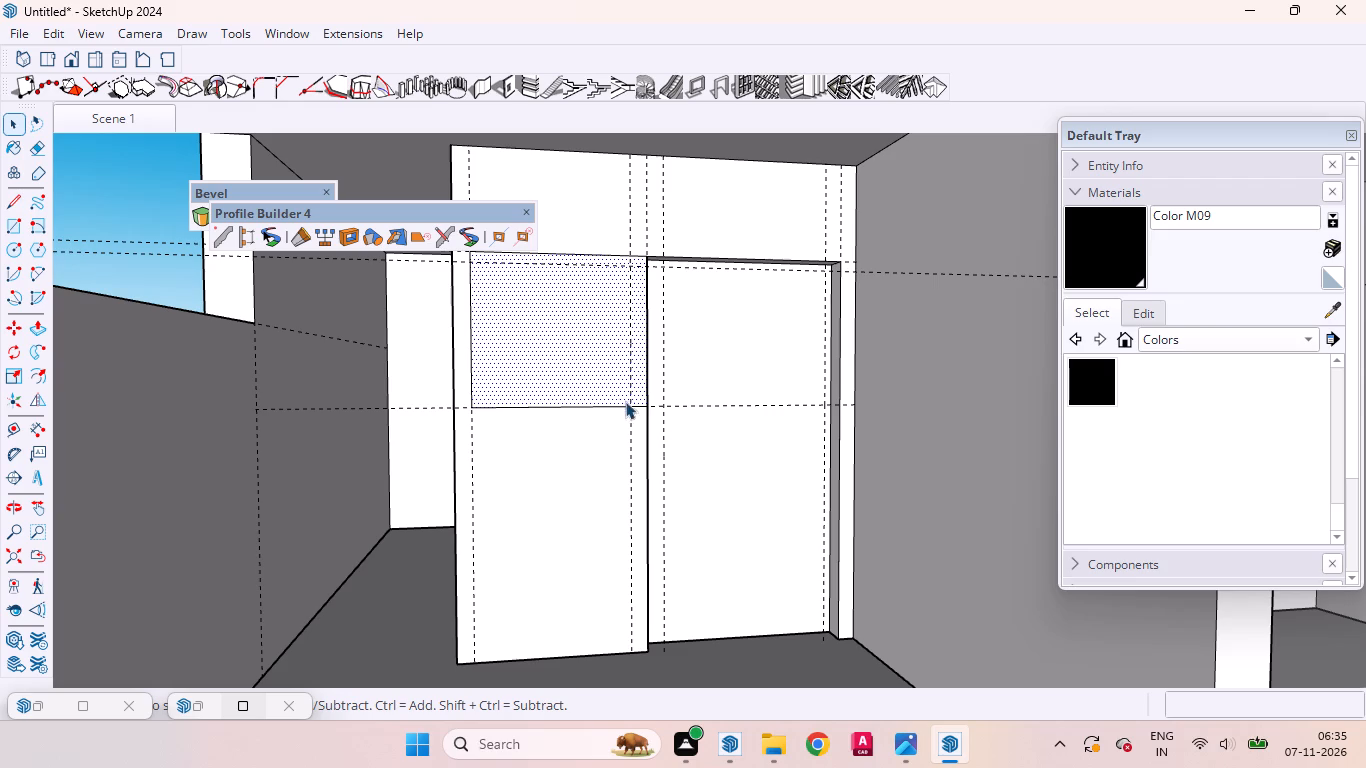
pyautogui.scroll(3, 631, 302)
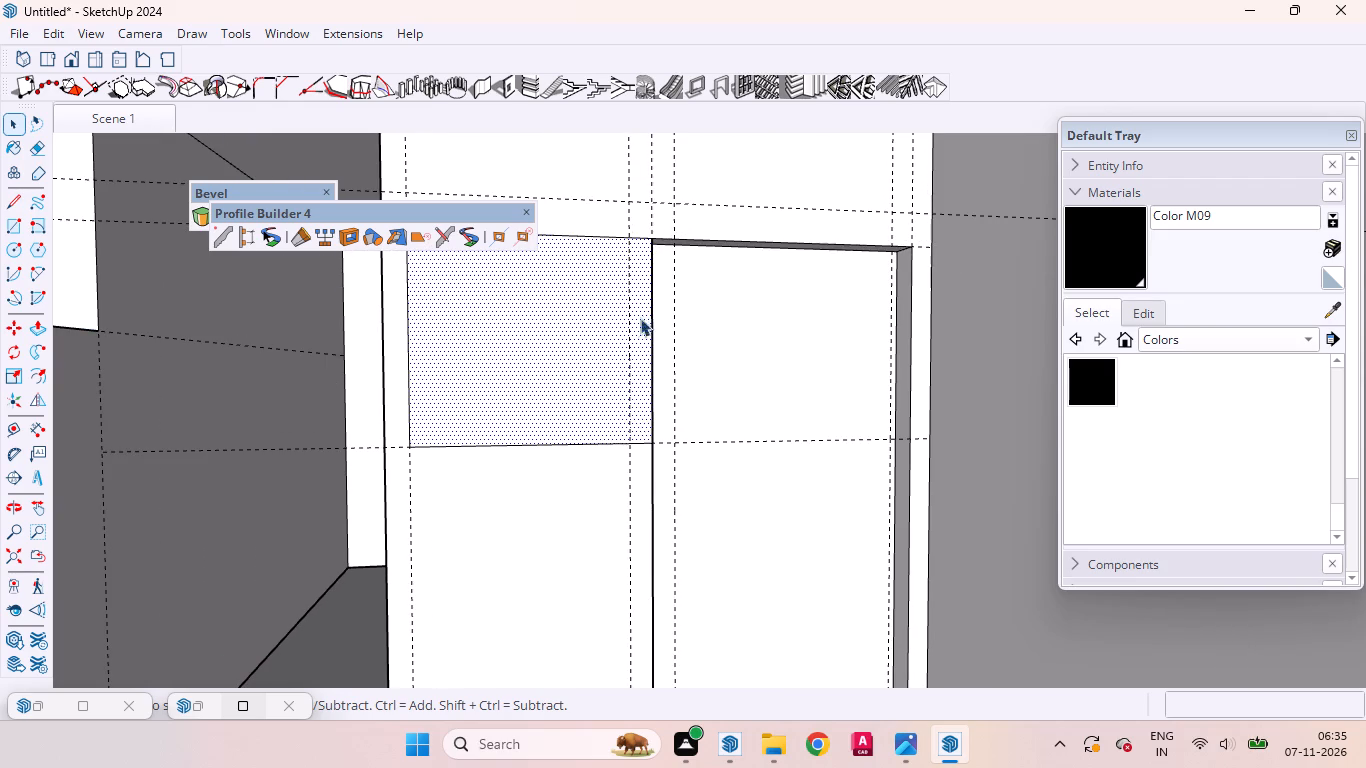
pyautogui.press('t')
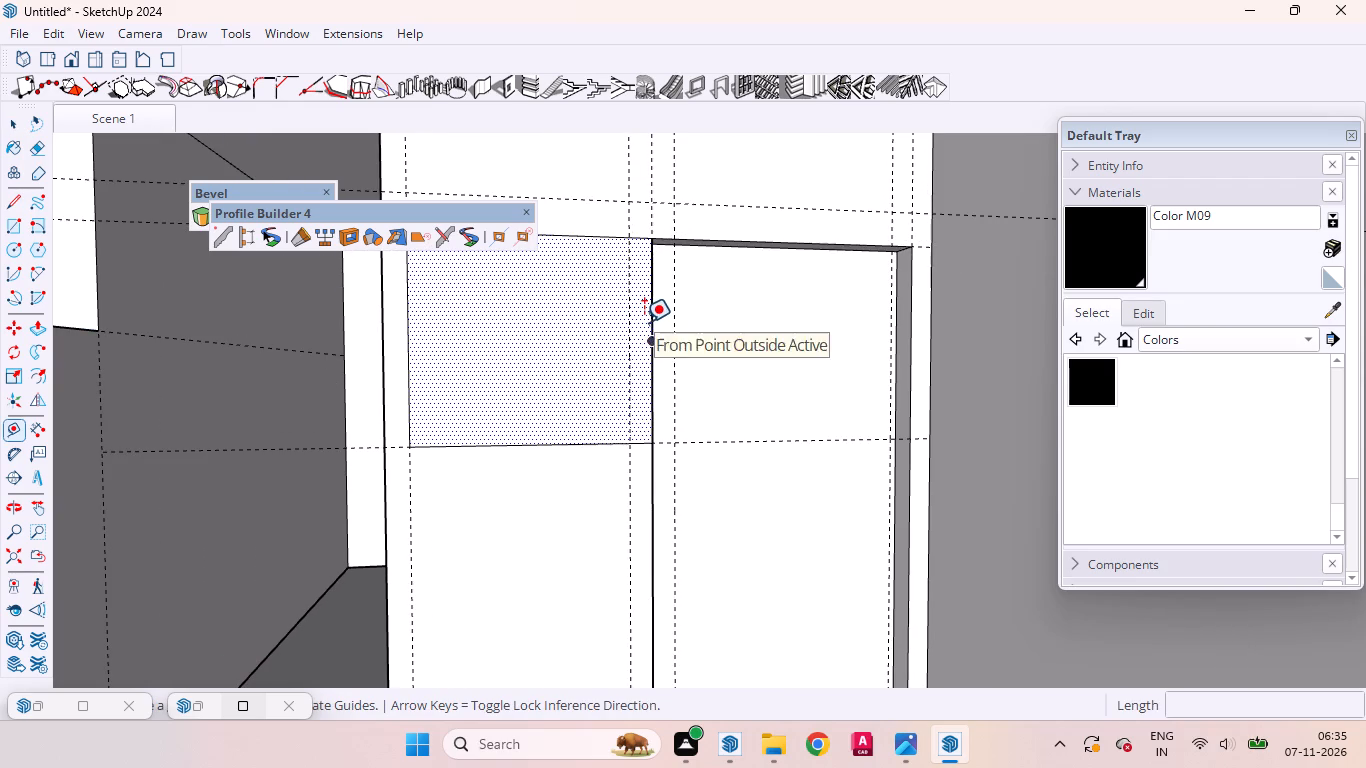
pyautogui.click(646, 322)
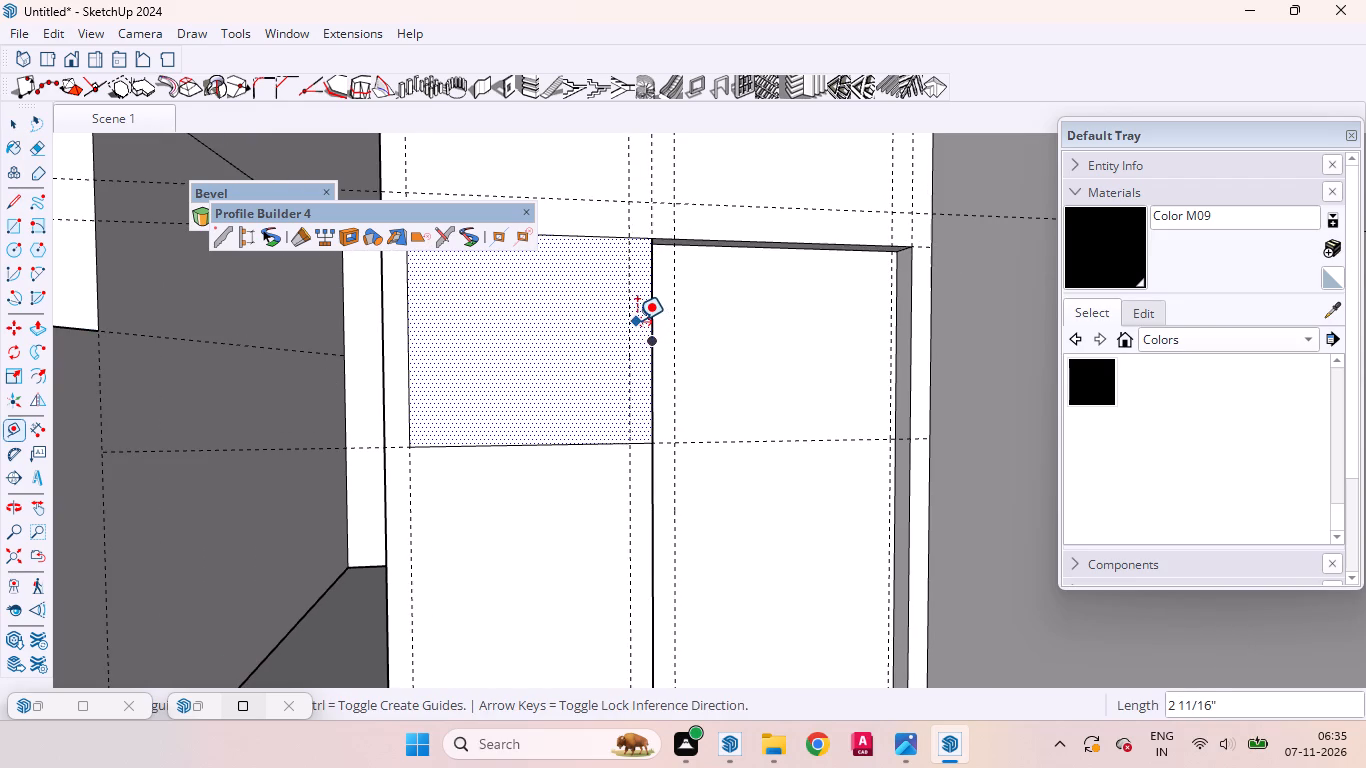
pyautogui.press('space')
# Copy the 3' high rectangle's vertical edge beside the door recess about 2 3/16" towards the passage.
pyautogui.click(649, 352)
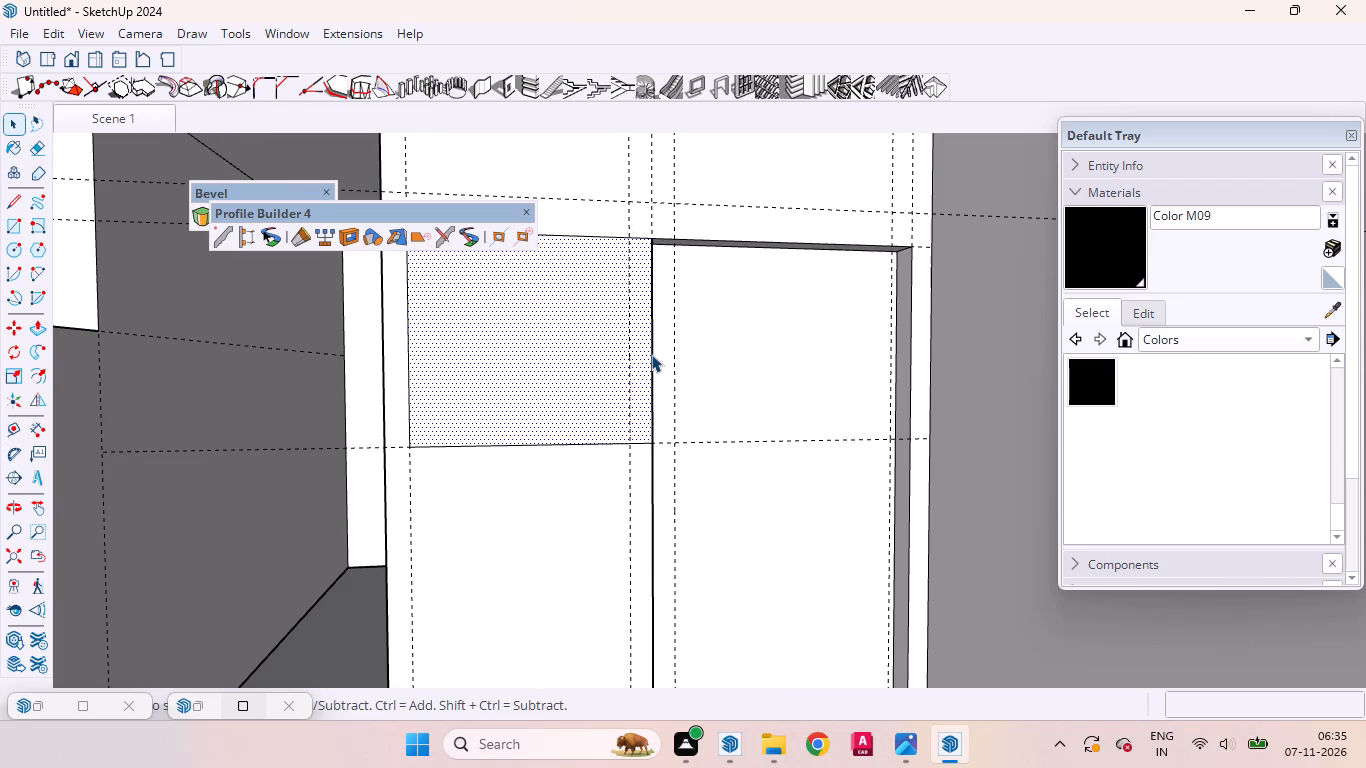
pyautogui.click(651, 354)
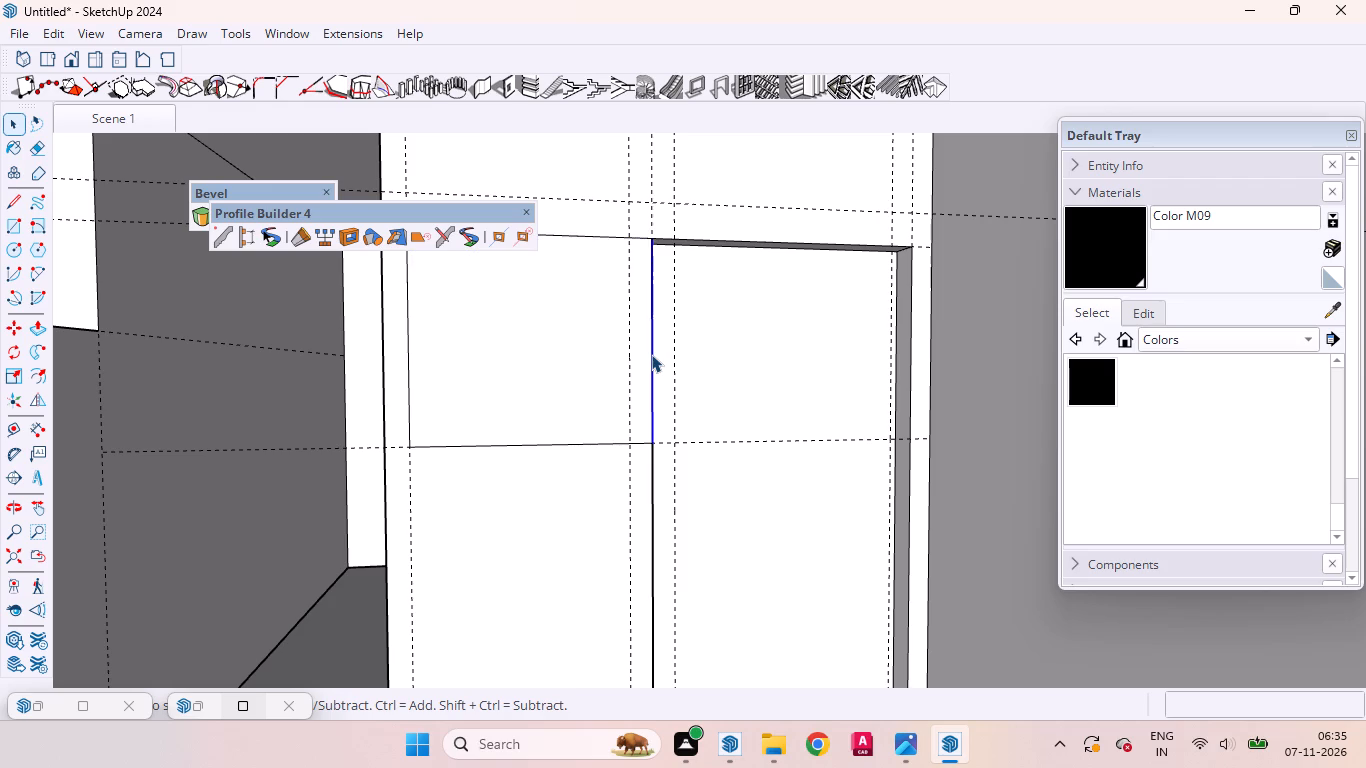
pyautogui.press('m')
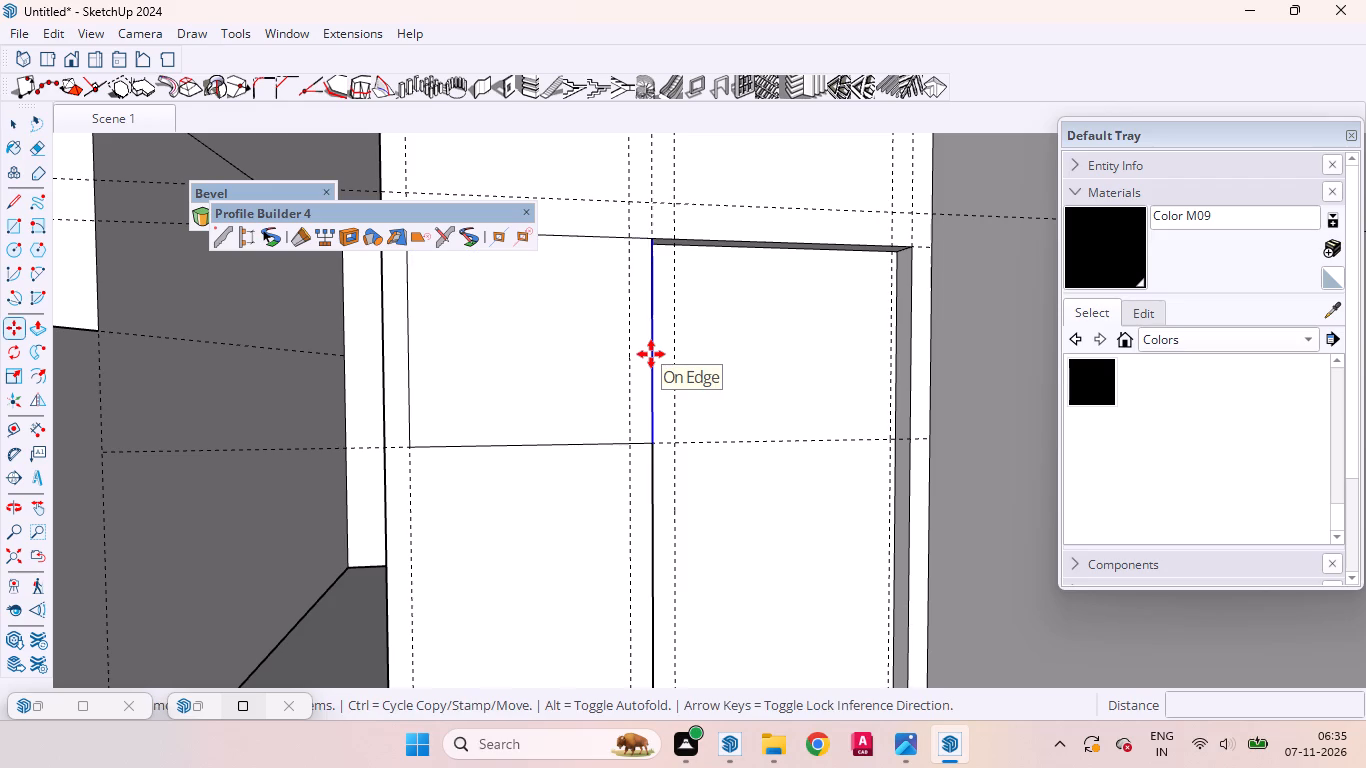
pyautogui.moveTo(651, 354); pyautogui.dragTo(641, 351)
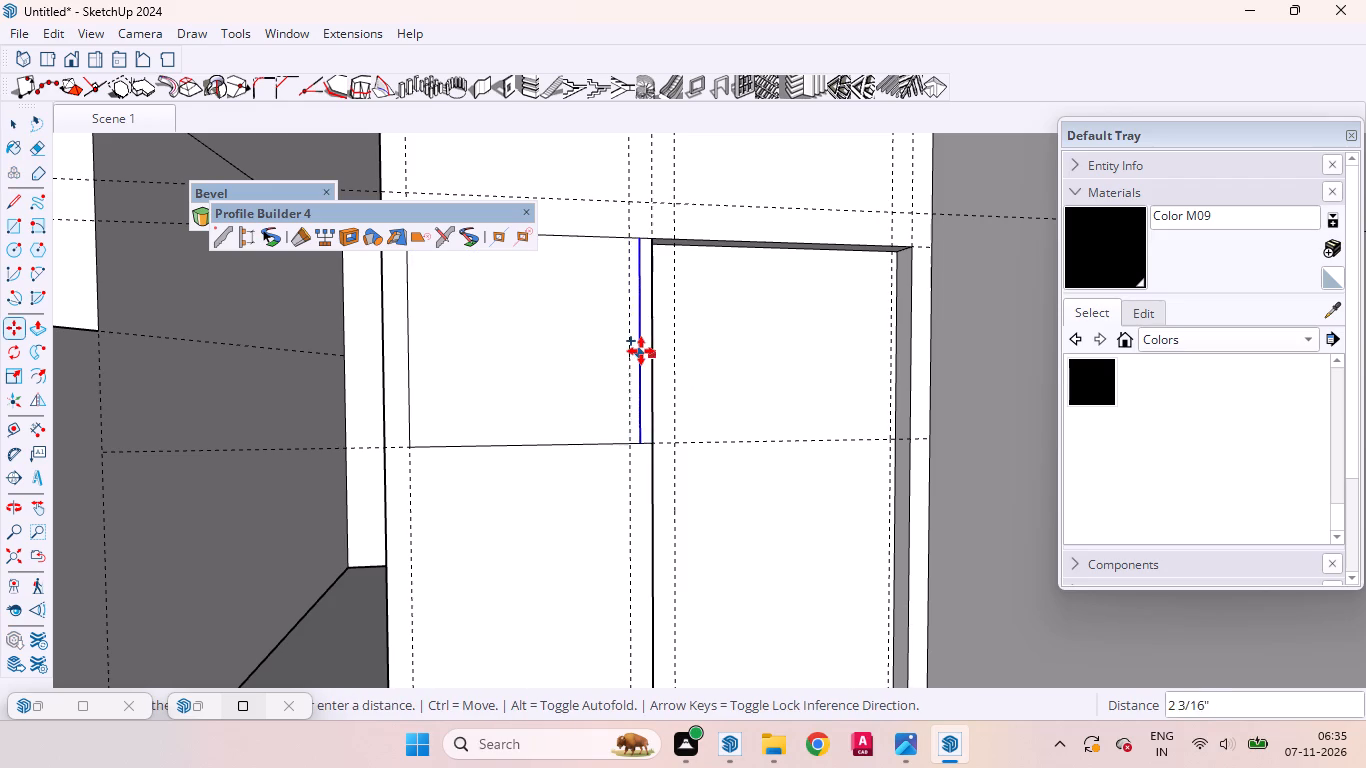
pyautogui.moveTo(641, 351); pyautogui.dragTo(640, 345)
pyautogui.click(640, 345)
pyautogui.press('space')
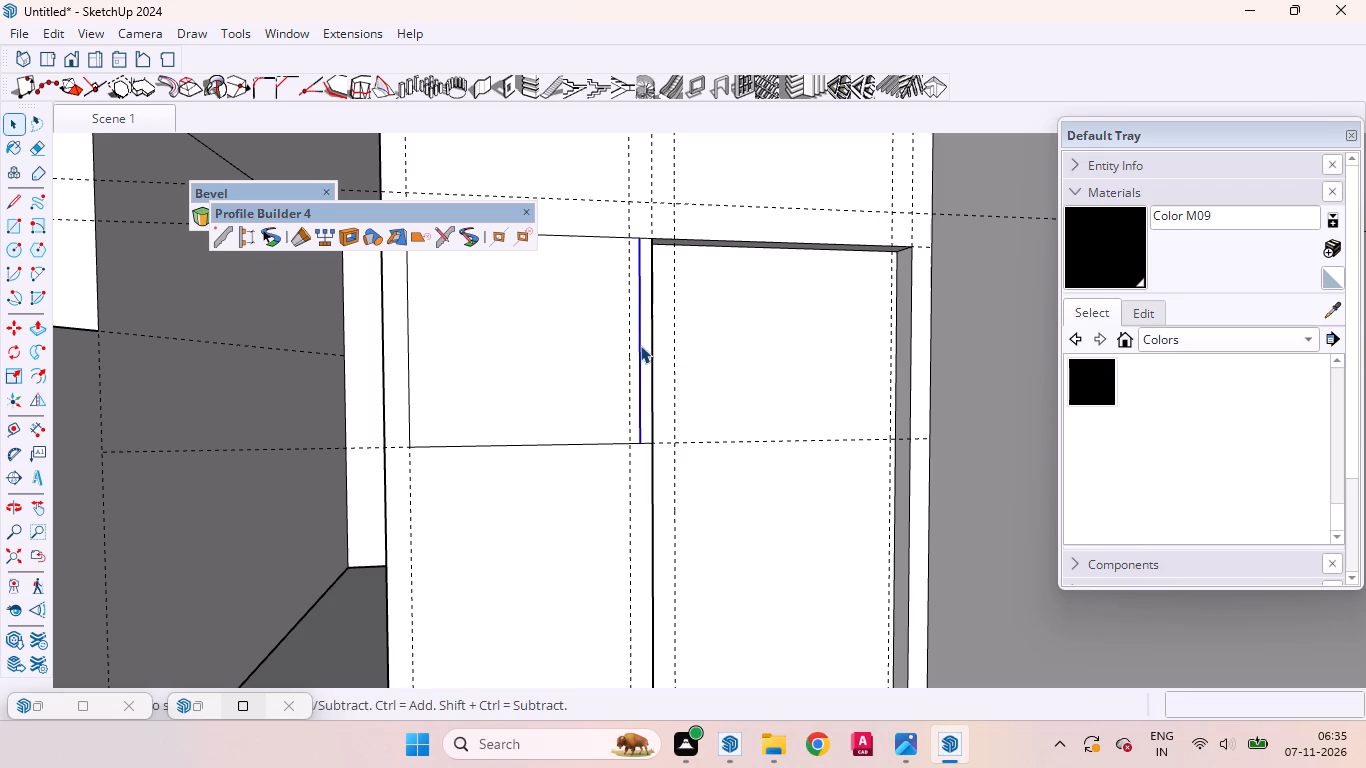
# Copy the 3' high rectangle's passage-side vertical edge about 2 7/16" outward towards the passage.
pyautogui.click(570, 357)
pyautogui.click(408, 371)
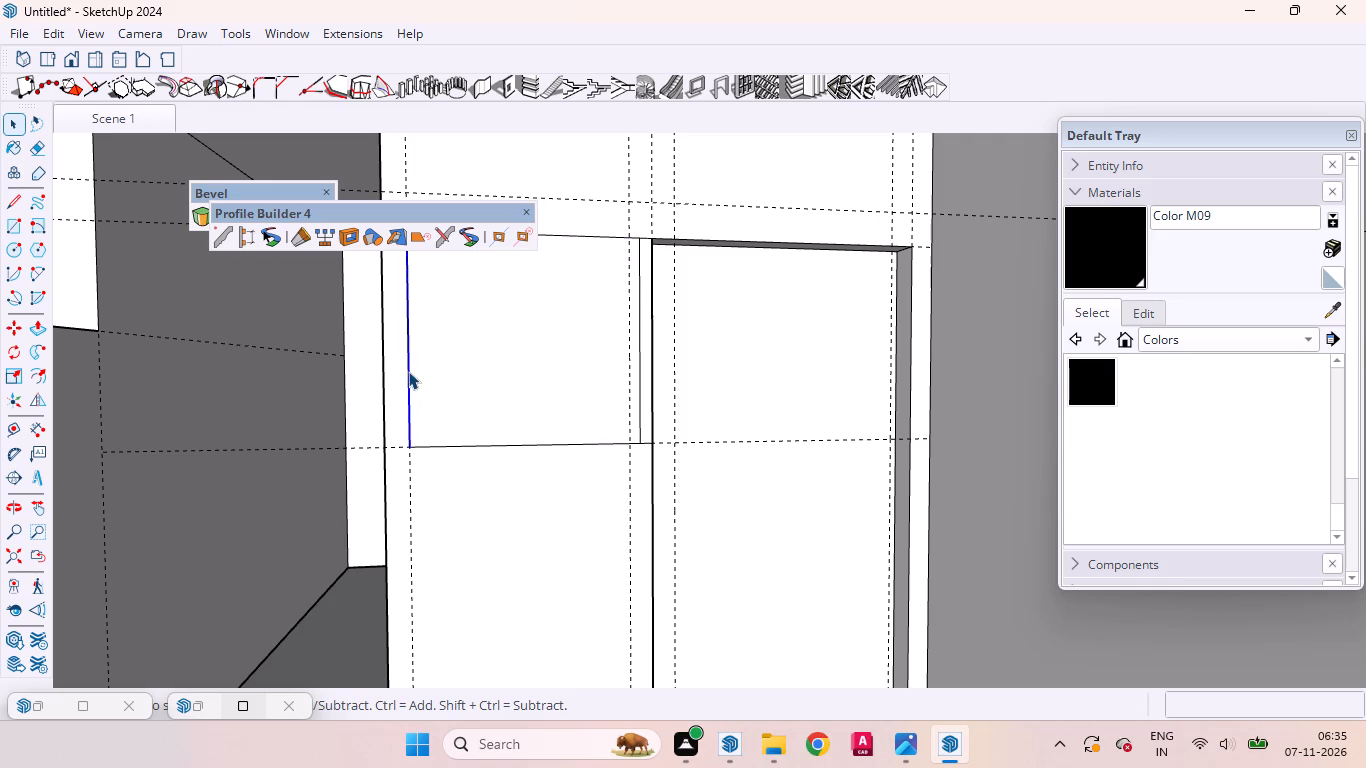
pyautogui.press('m')
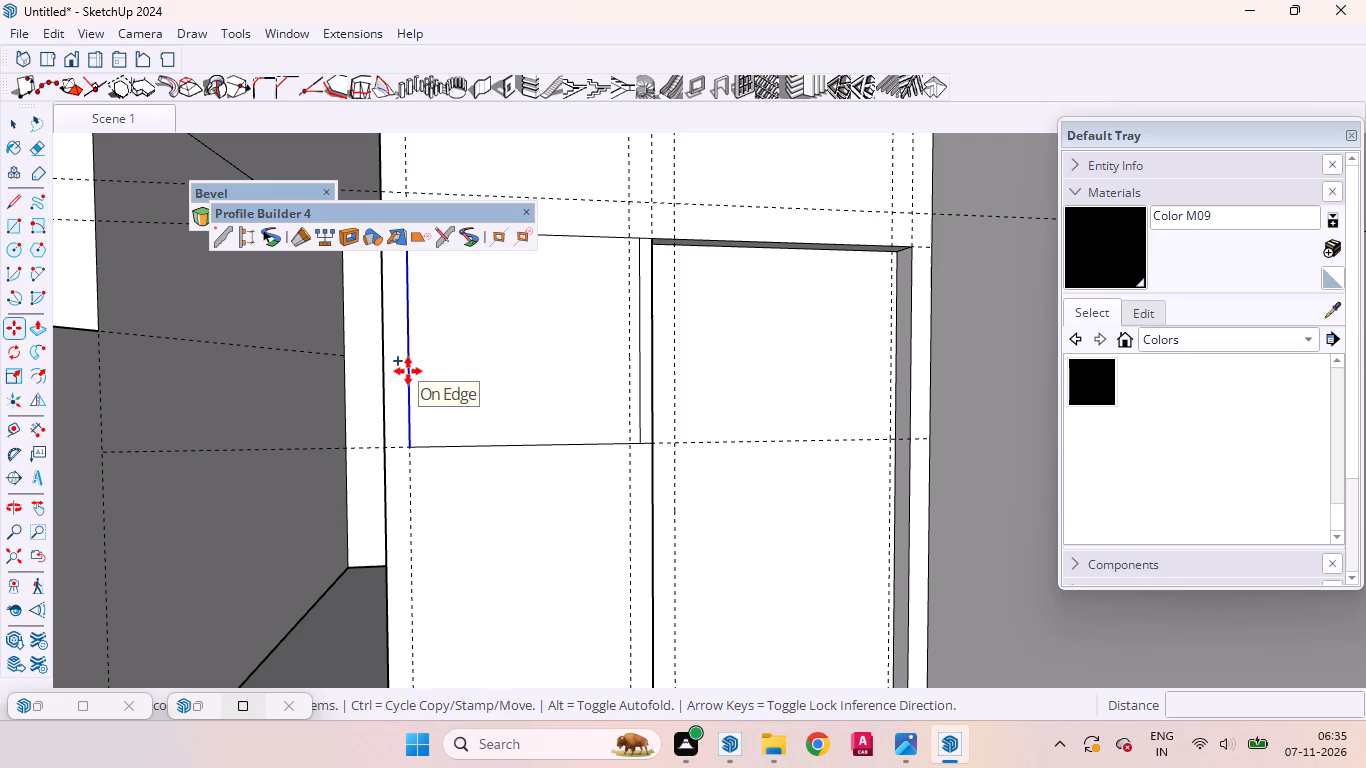
pyautogui.click(486, 372)
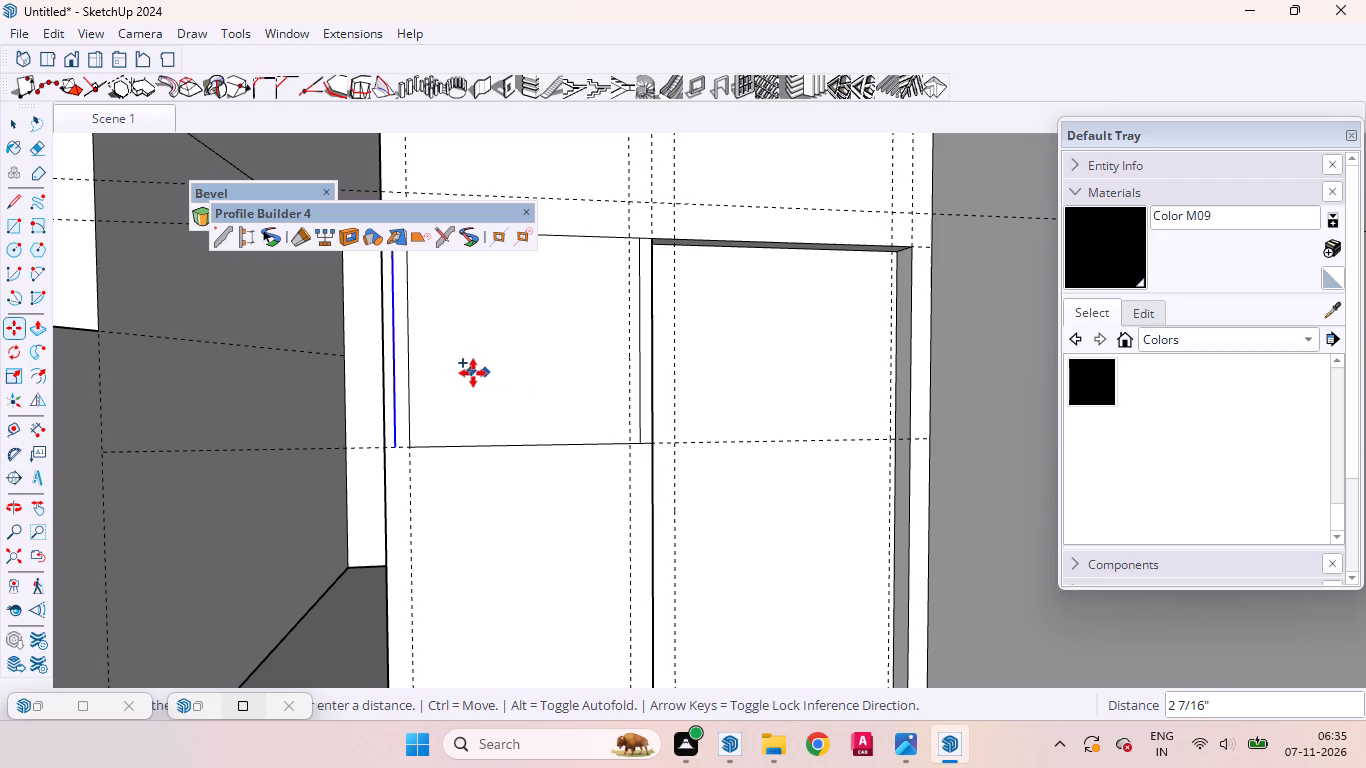
pyautogui.click(473, 373)
pyautogui.press('space')
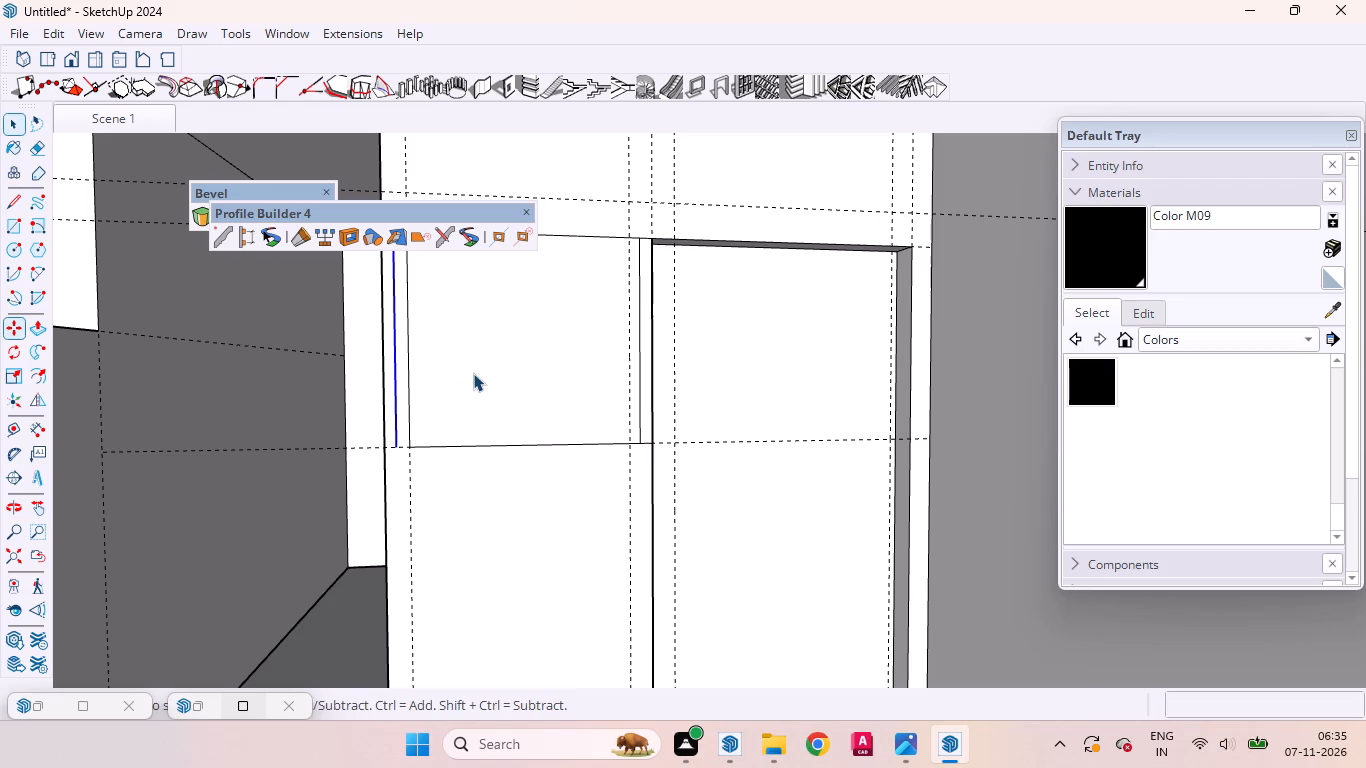
# Delete the 3' high rectangle's original passage-side vertical edge, keeping the copied outer edge.
pyautogui.click(408, 369)
pyautogui.press('Delete')
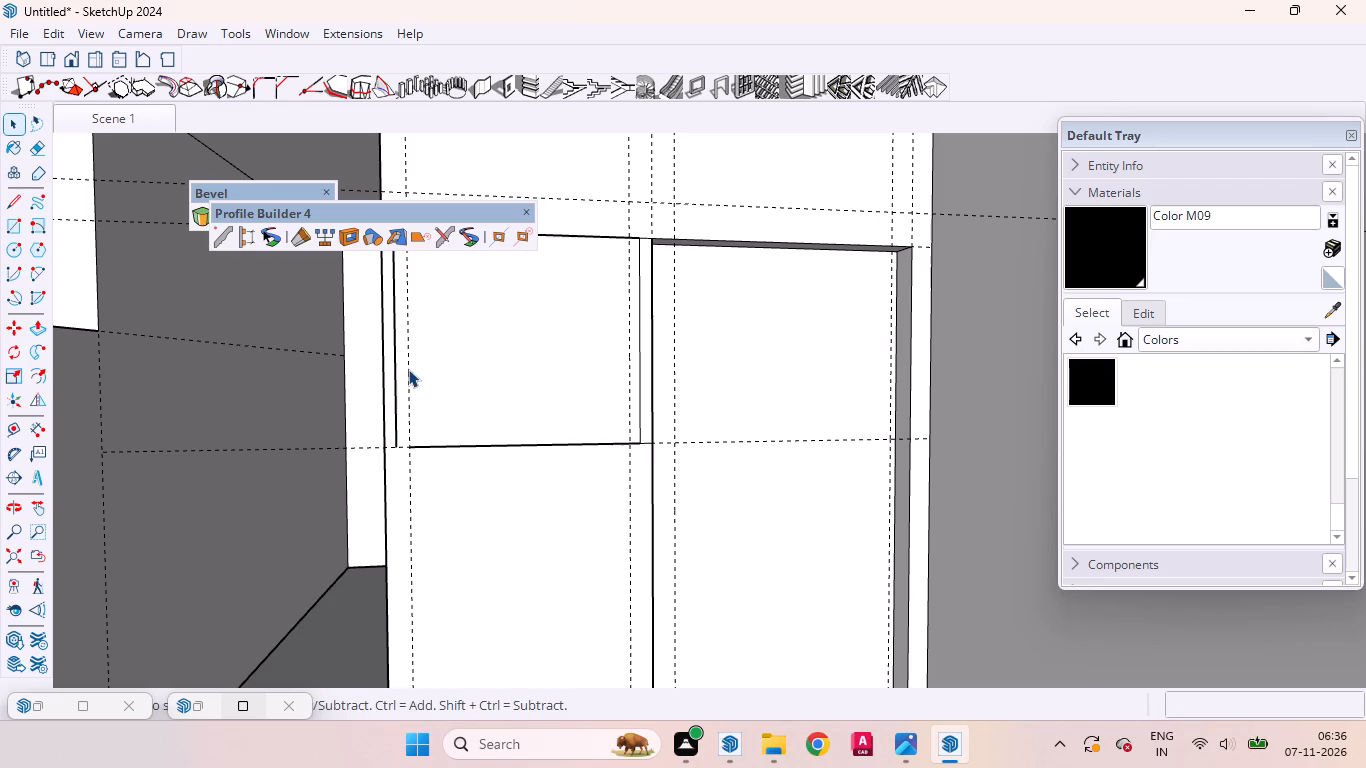
# Draw 2 1/8" lines extending the rectangle's bottom and top edges to the copied passage-side edge, closing the window outline.
pyautogui.click(448, 402)
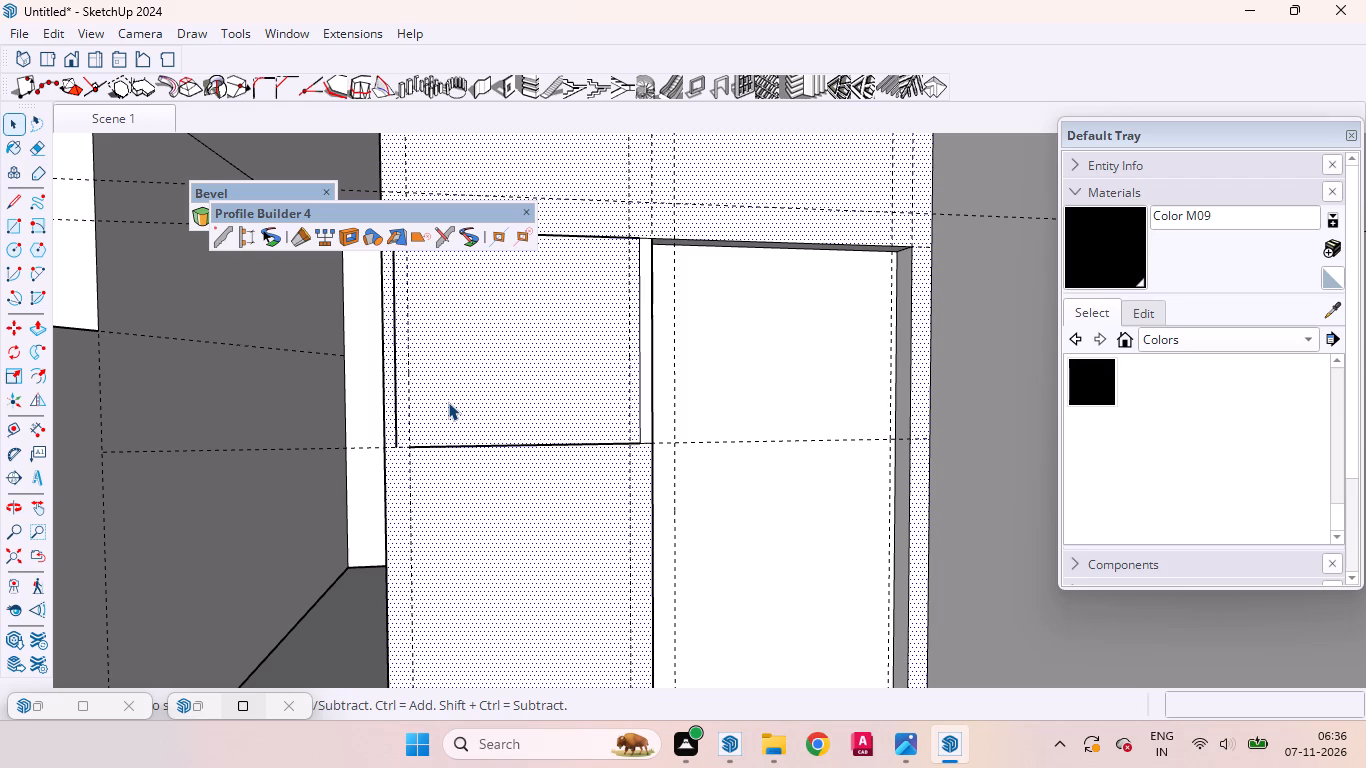
pyautogui.press('l')
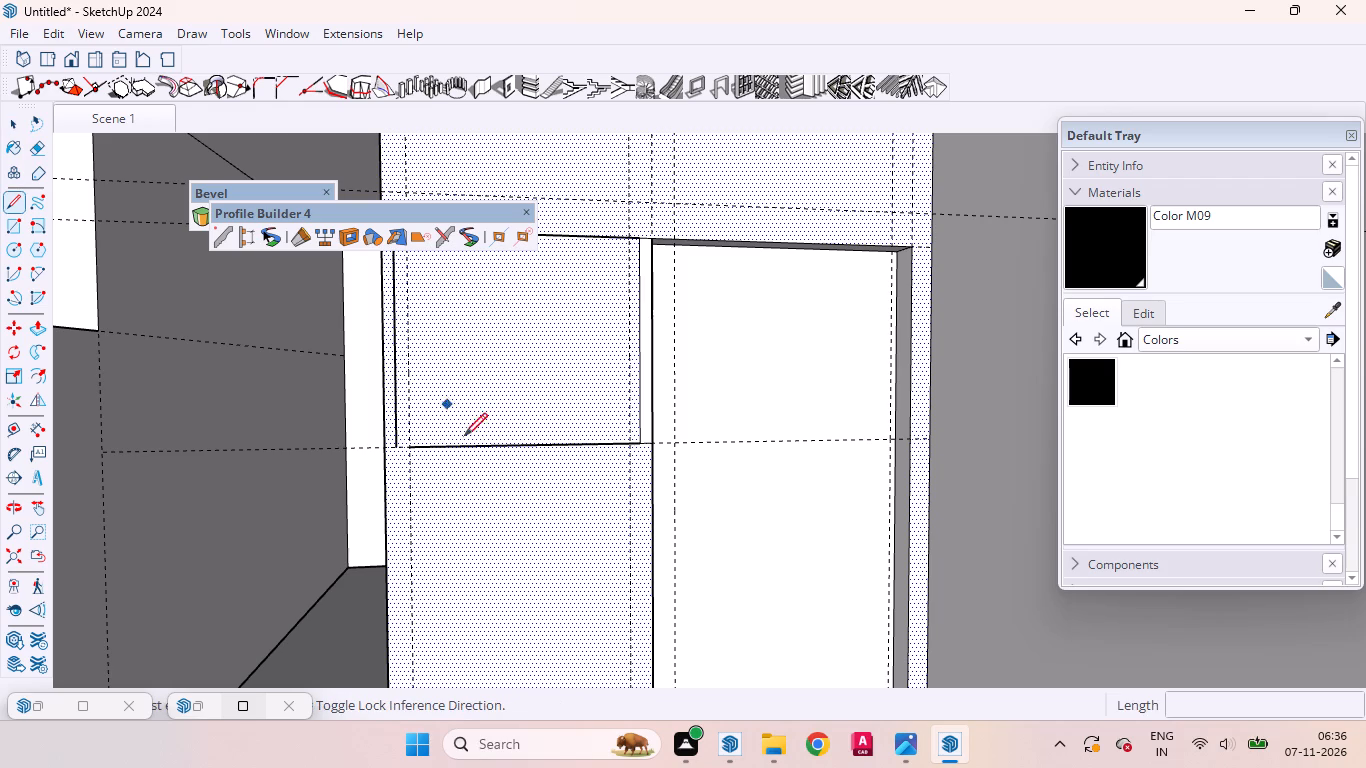
pyautogui.moveTo(411, 447); pyautogui.dragTo(397, 448)
pyautogui.click(397, 448)
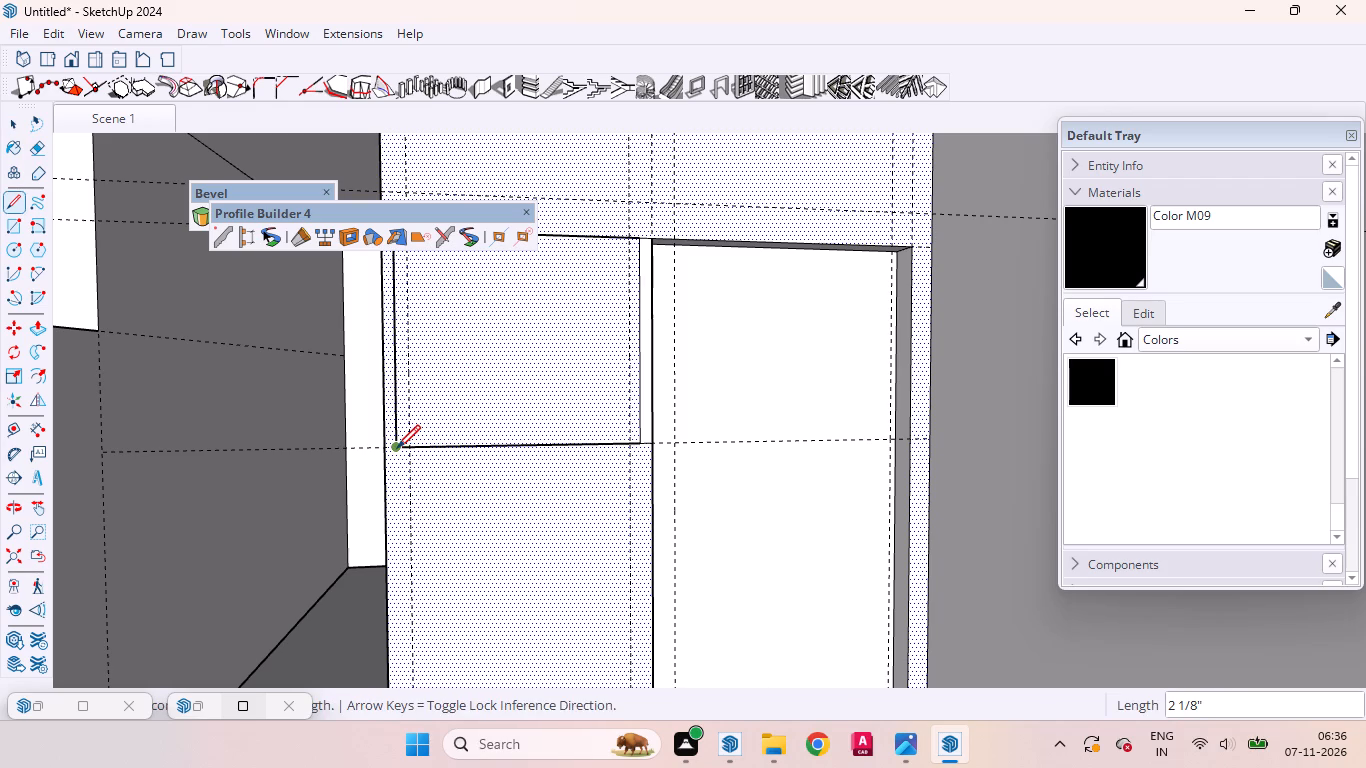
pyautogui.press('space')
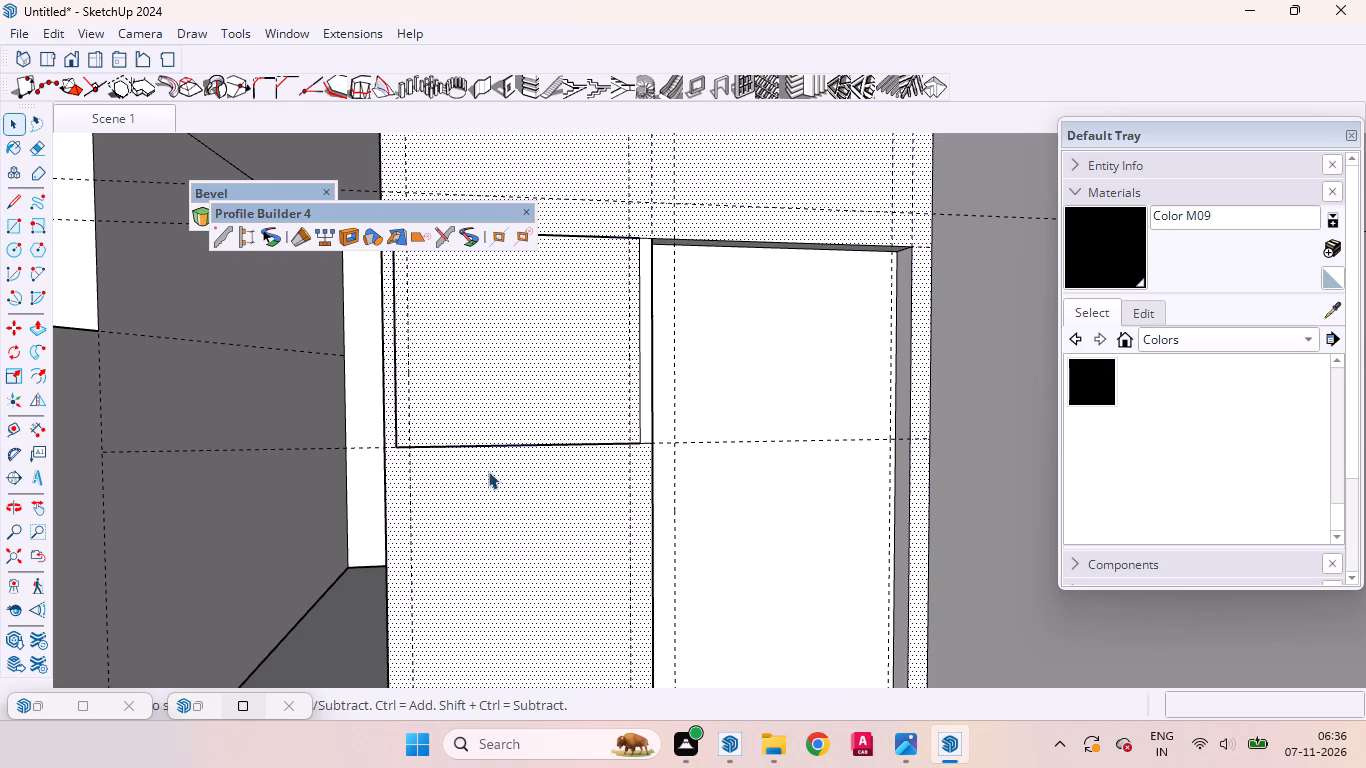
pyautogui.keyDown('ctrl'); pyautogui.scroll(-3, 468, 395); pyautogui.keyUp('ctrl')
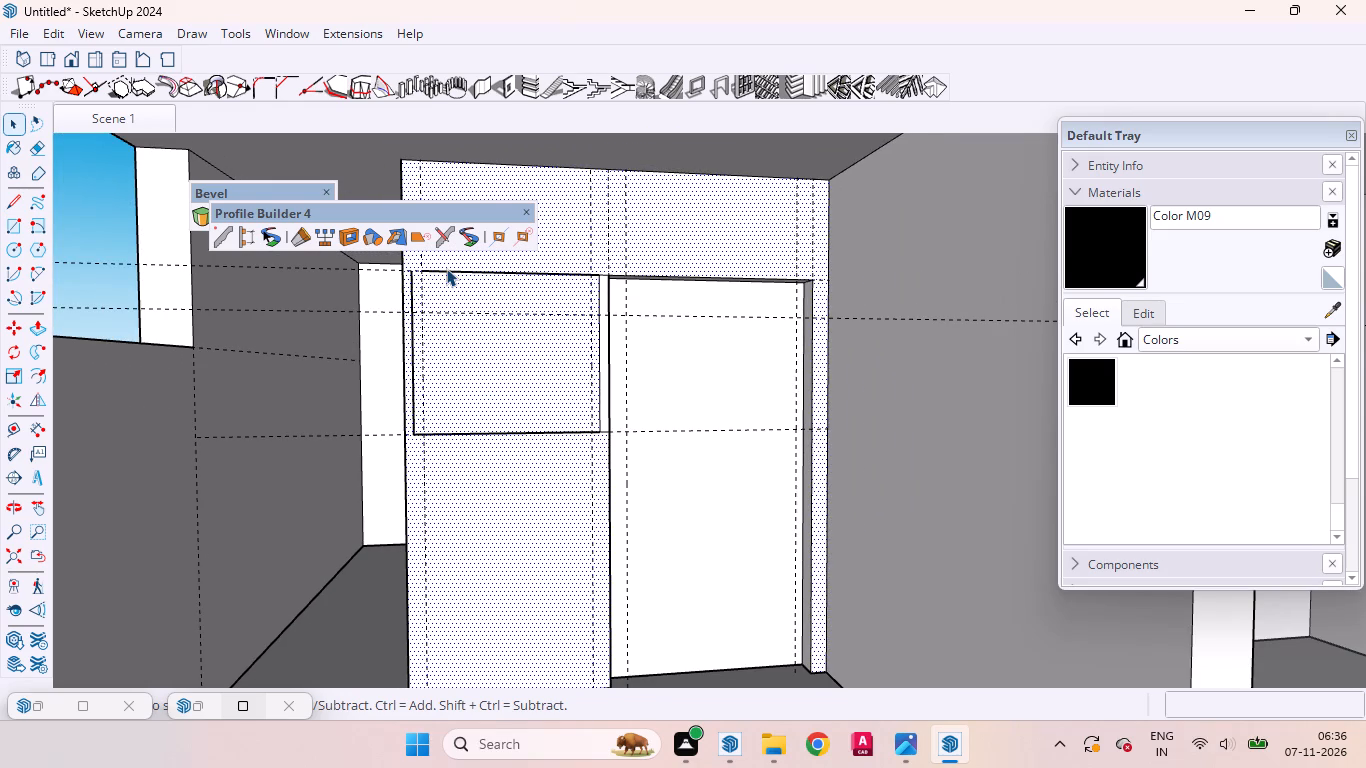
pyautogui.keyDown('ctrl'); pyautogui.scroll(-4, 446, 268); pyautogui.keyUp('ctrl')
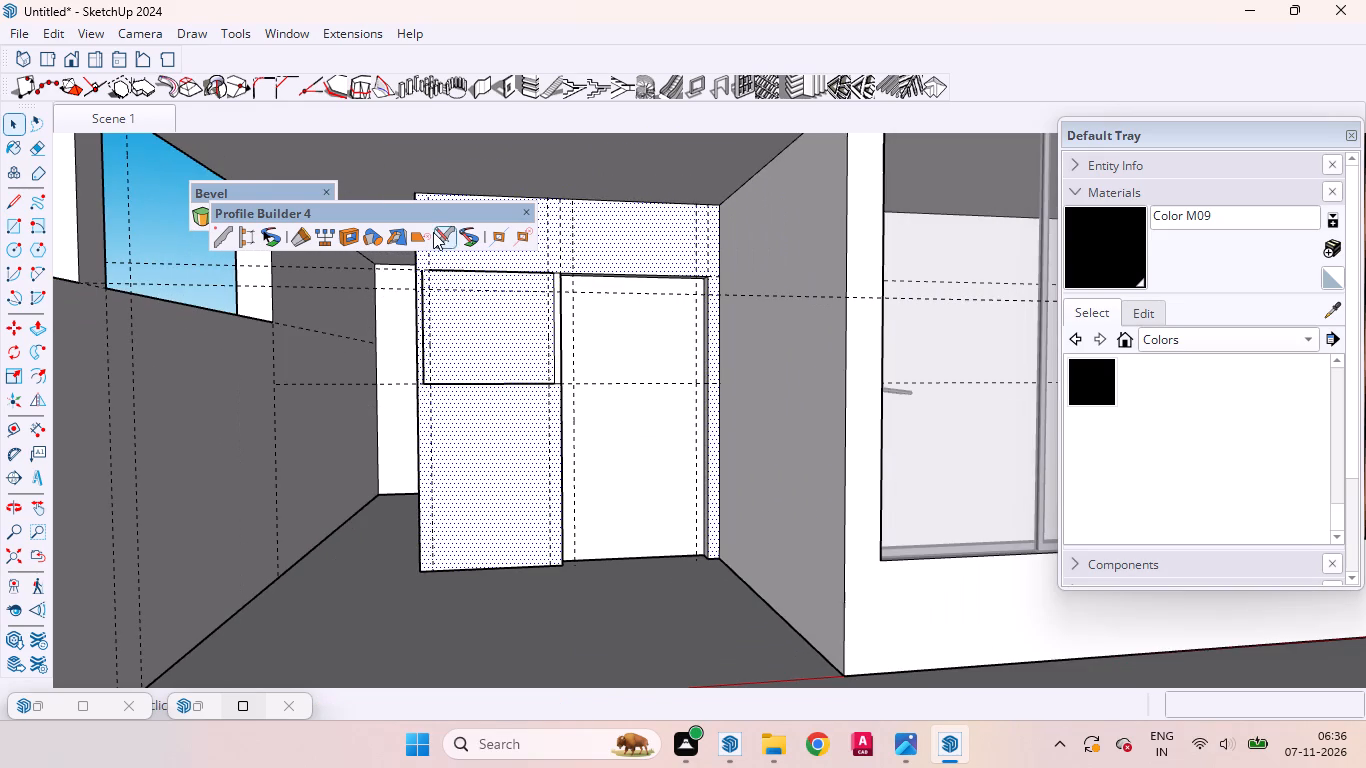
pyautogui.keyDown('ctrl'); pyautogui.scroll(9, 429, 256); pyautogui.keyUp('ctrl')
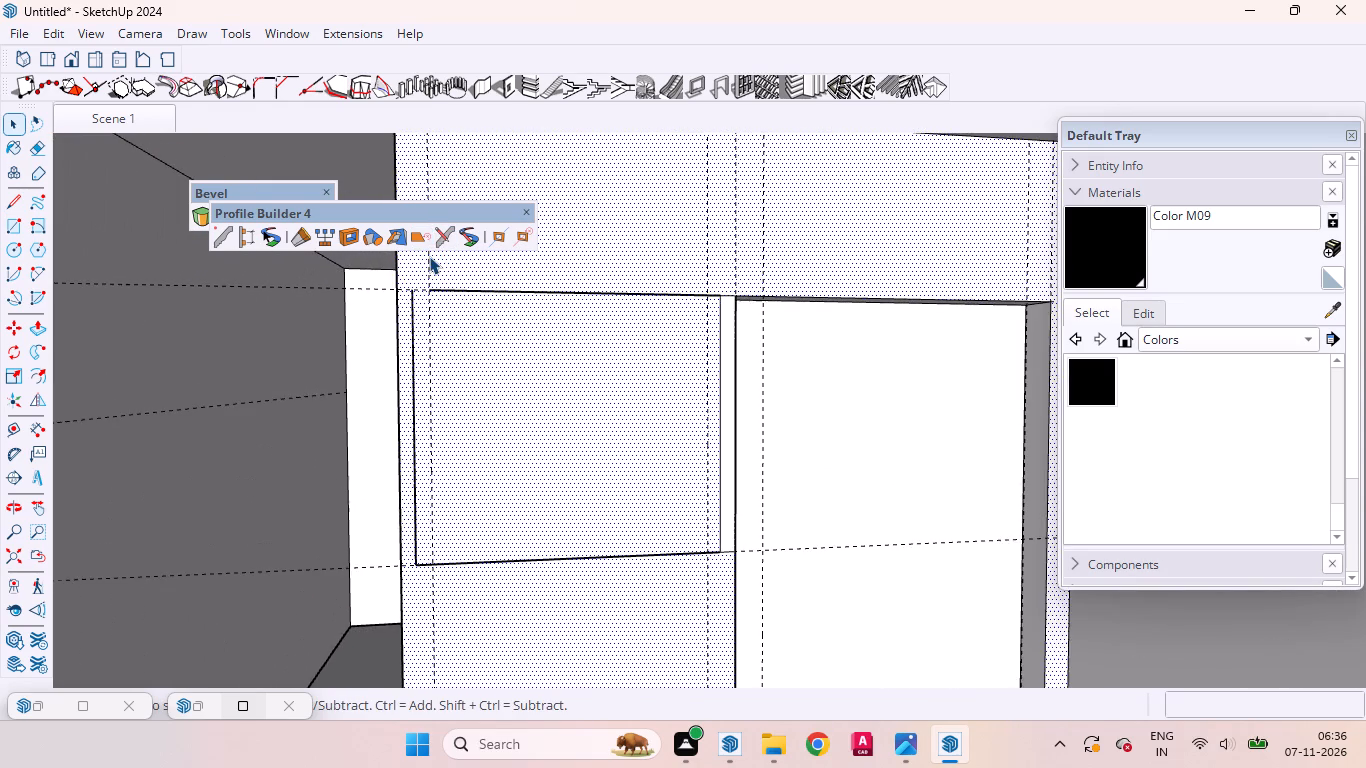
pyautogui.keyDown('ctrl'); pyautogui.scroll(8, 429, 256); pyautogui.keyUp('ctrl')
pyautogui.hscroll(1, 429, 256)
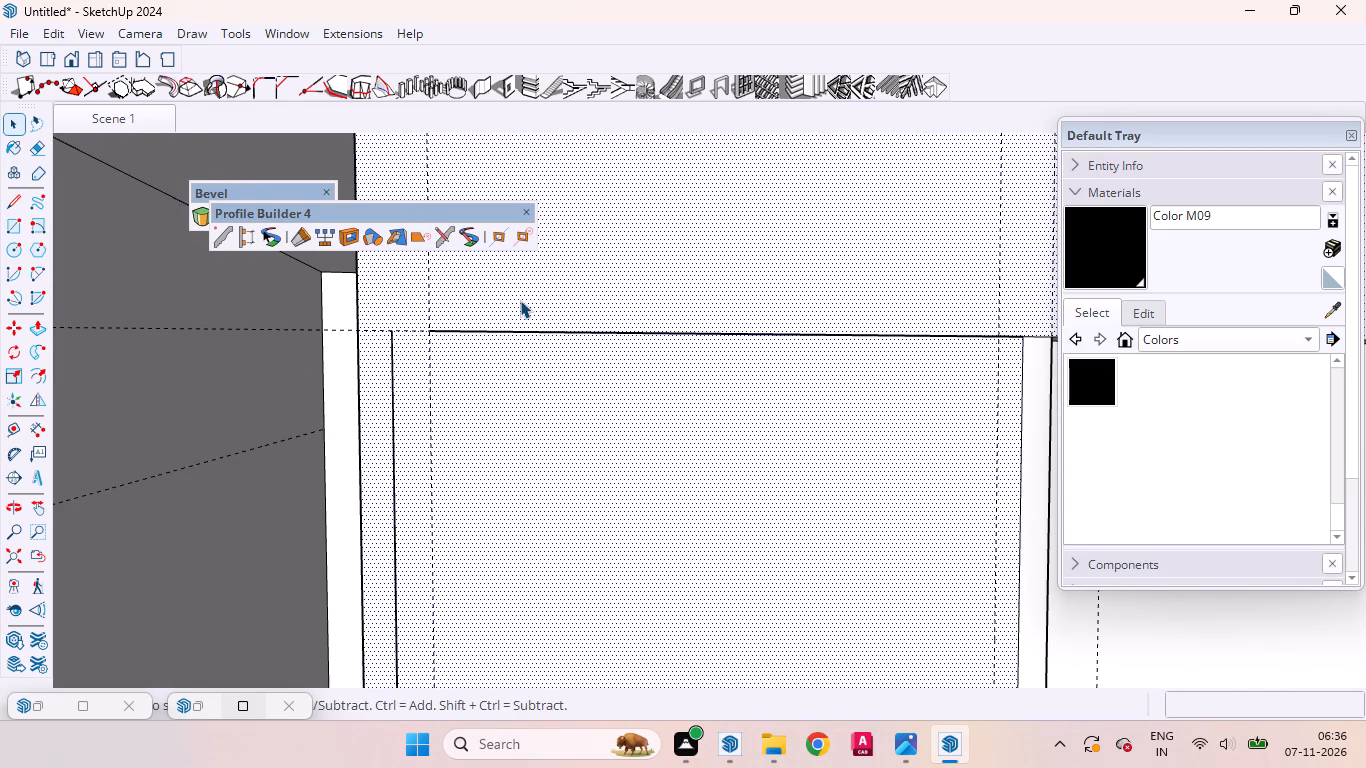
pyautogui.keyDown('ctrl'); pyautogui.scroll(2, 520, 300); pyautogui.keyUp('ctrl')
pyautogui.press('l')
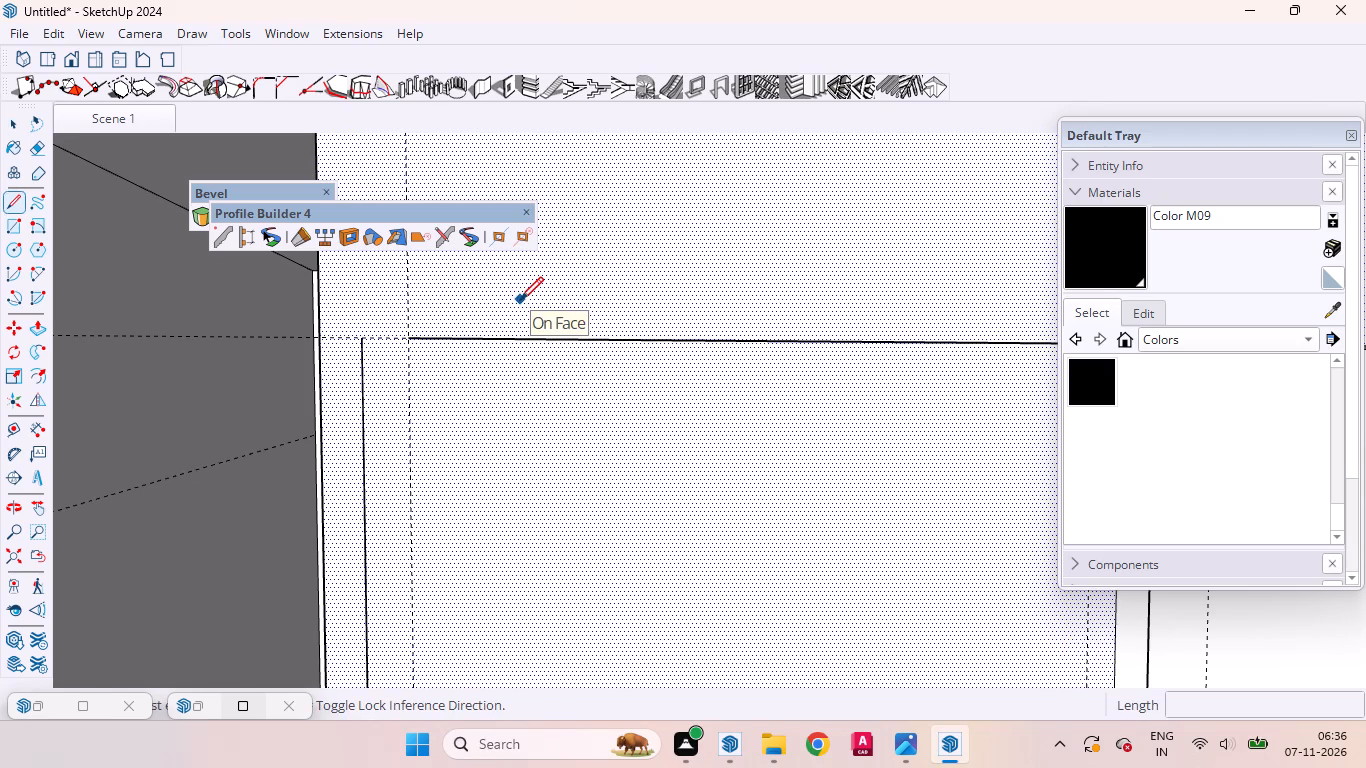
pyautogui.moveTo(404, 336); pyautogui.dragTo(370, 333)
pyautogui.click(370, 333)
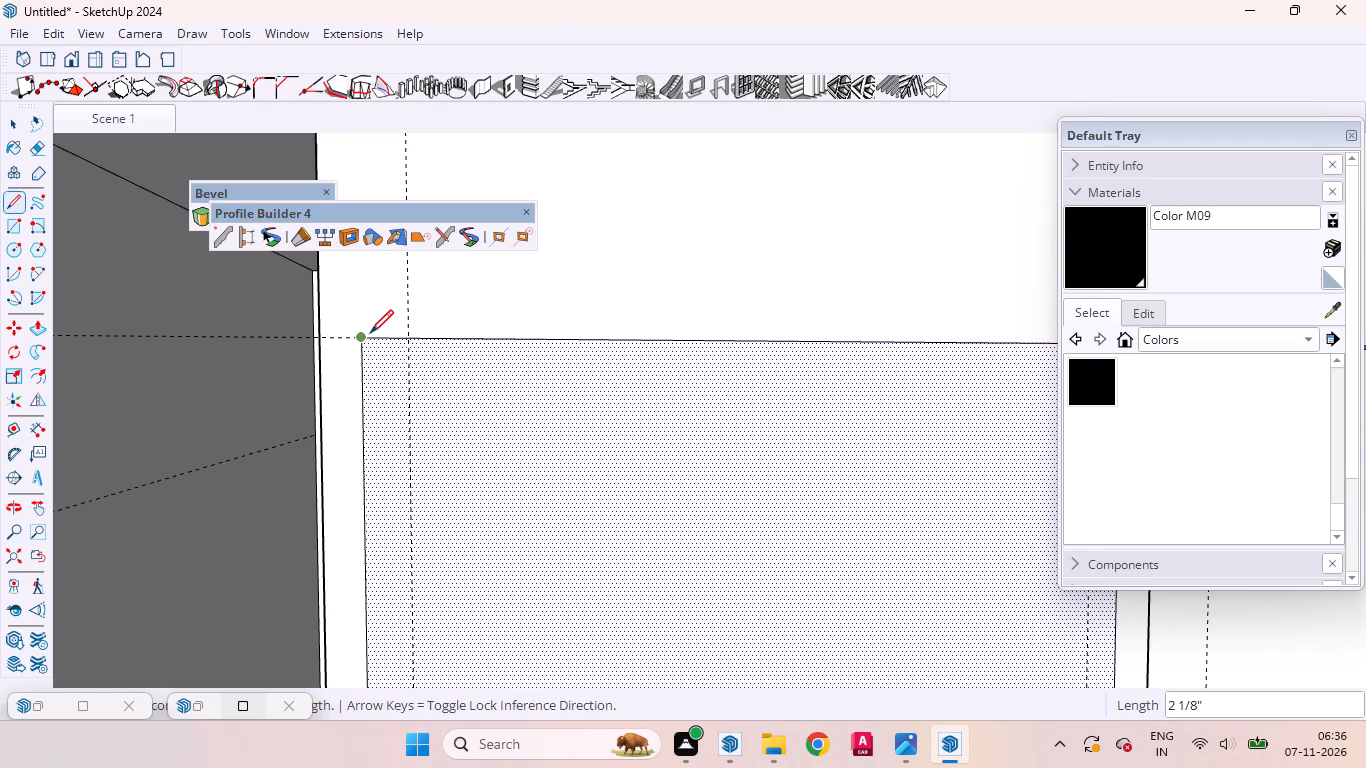
pyautogui.press('space')
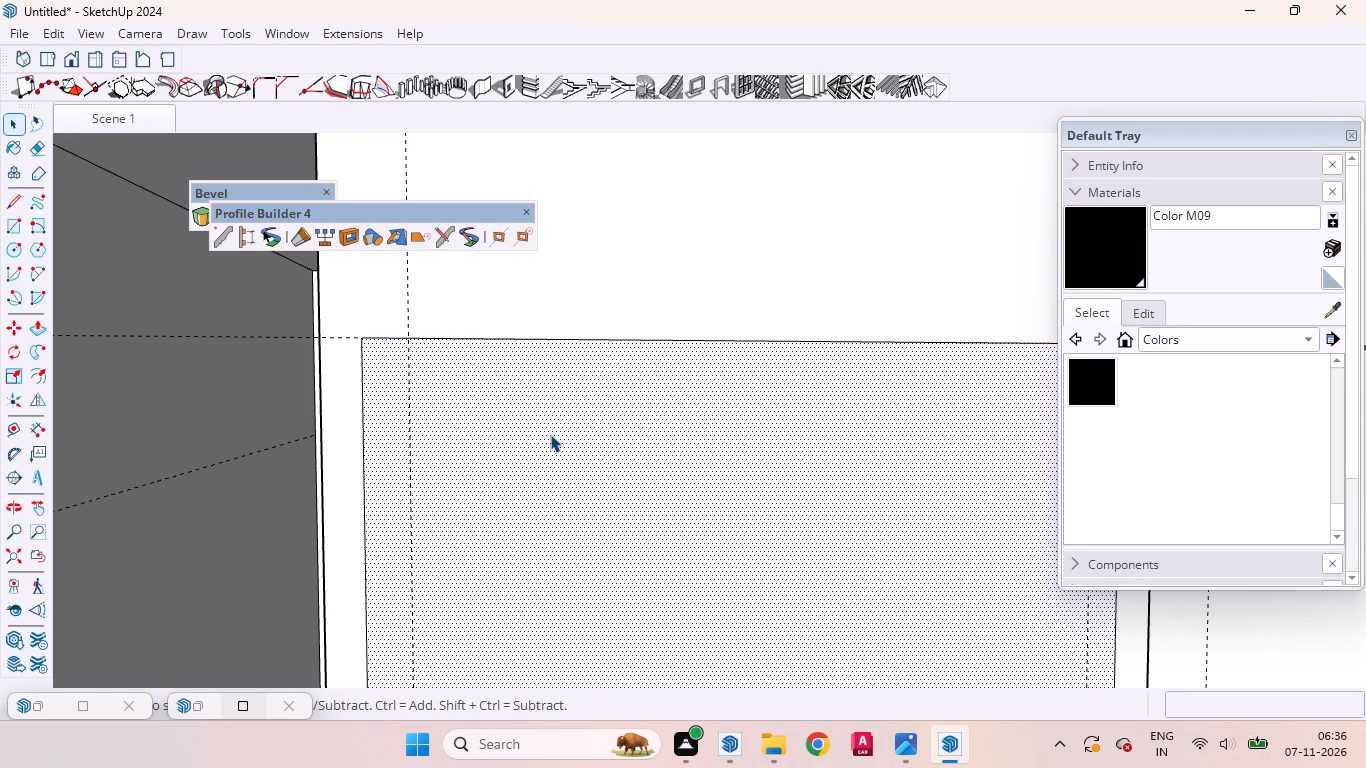
# Push the widened window rectangle back into the wall by the same distance as the door recess.
pyautogui.press('p')
pyautogui.doubleClick(550, 434)
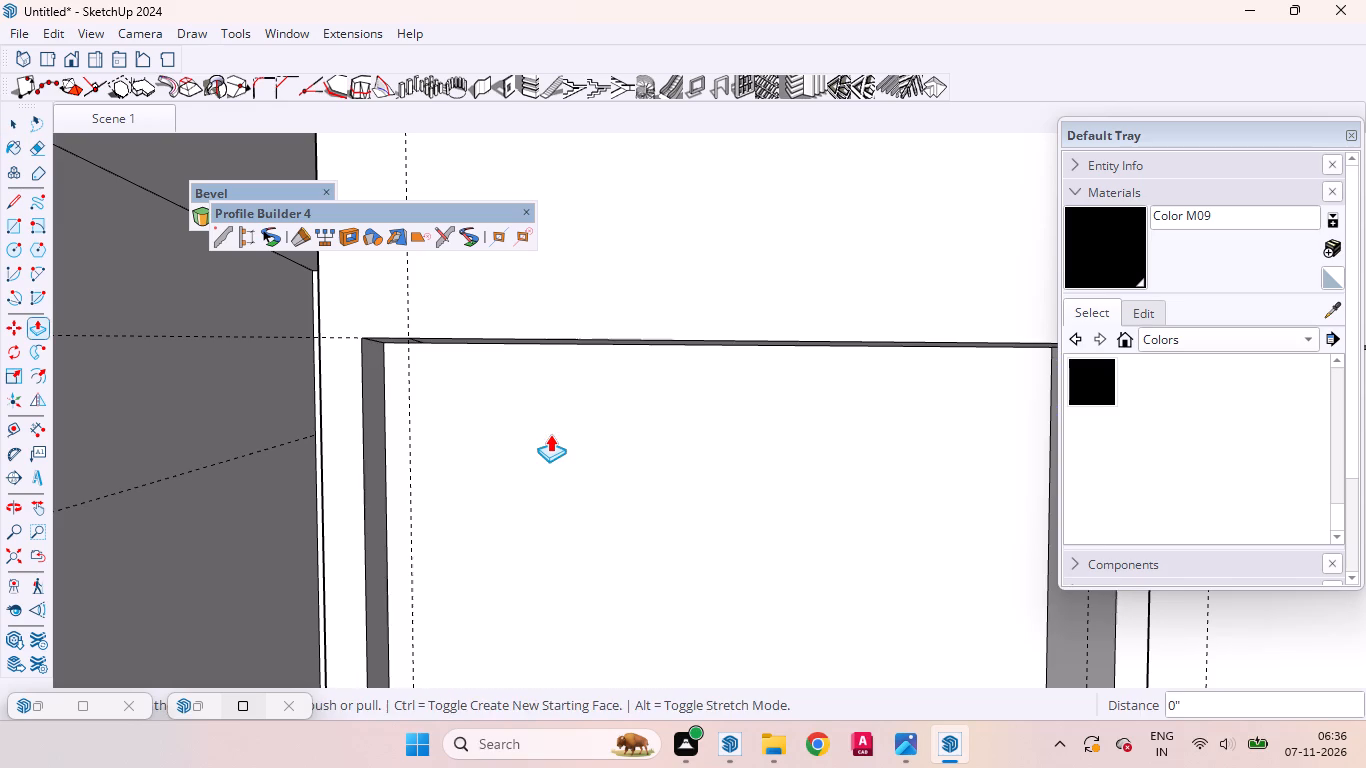
pyautogui.press('space')
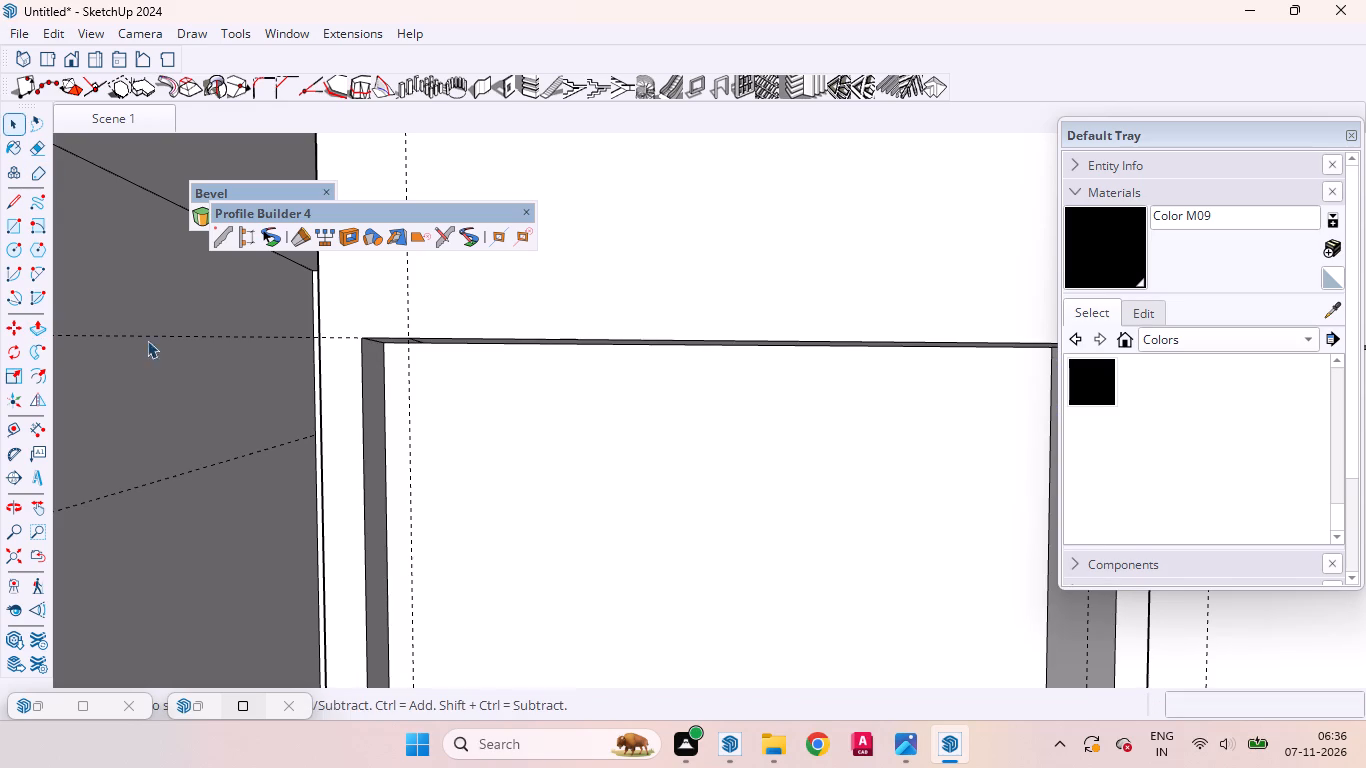
# Copy the upper-floor brown panel door by its top corner to the matching top corner of the porch's door recess, about 13' 5 5/8" away.
pyautogui.scroll(-9, 483, 508)
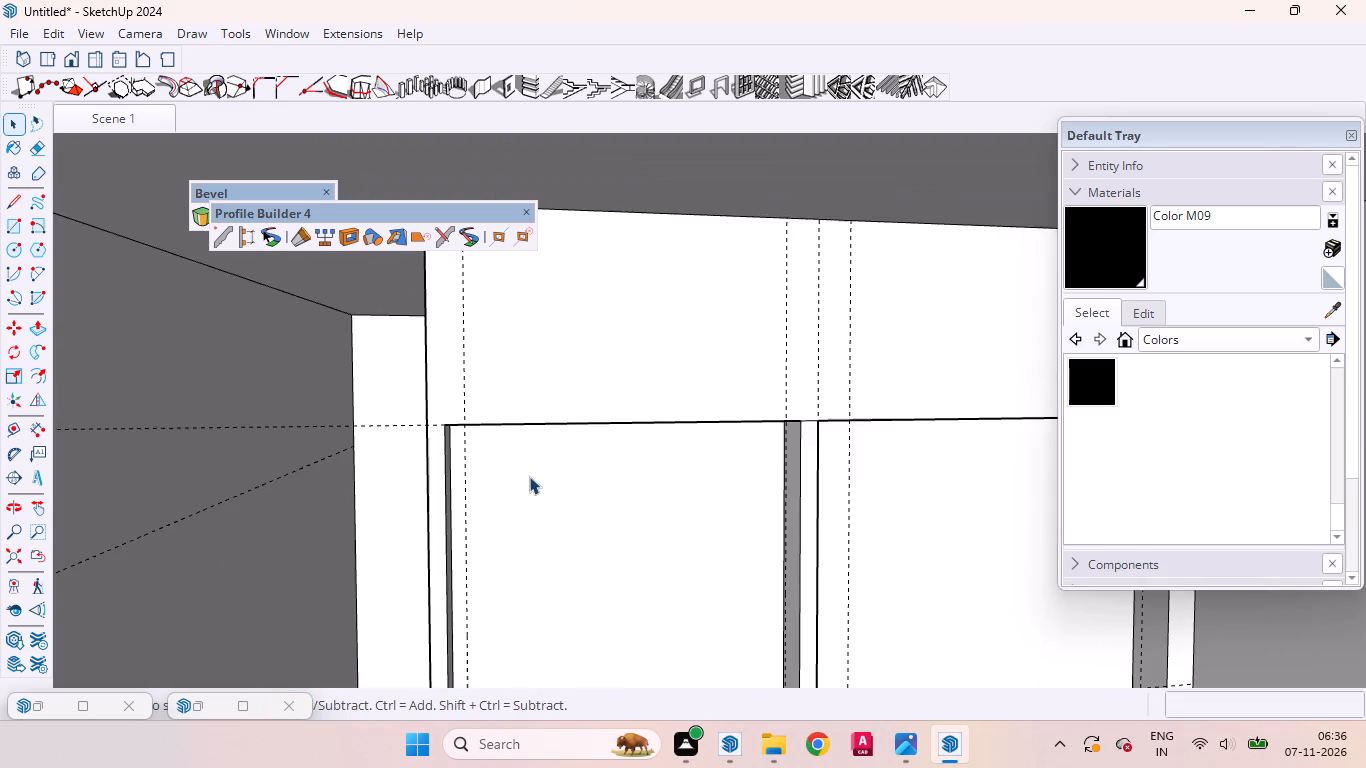
pyautogui.scroll(-4, 532, 473)
pyautogui.scroll(-15, 585, 392)
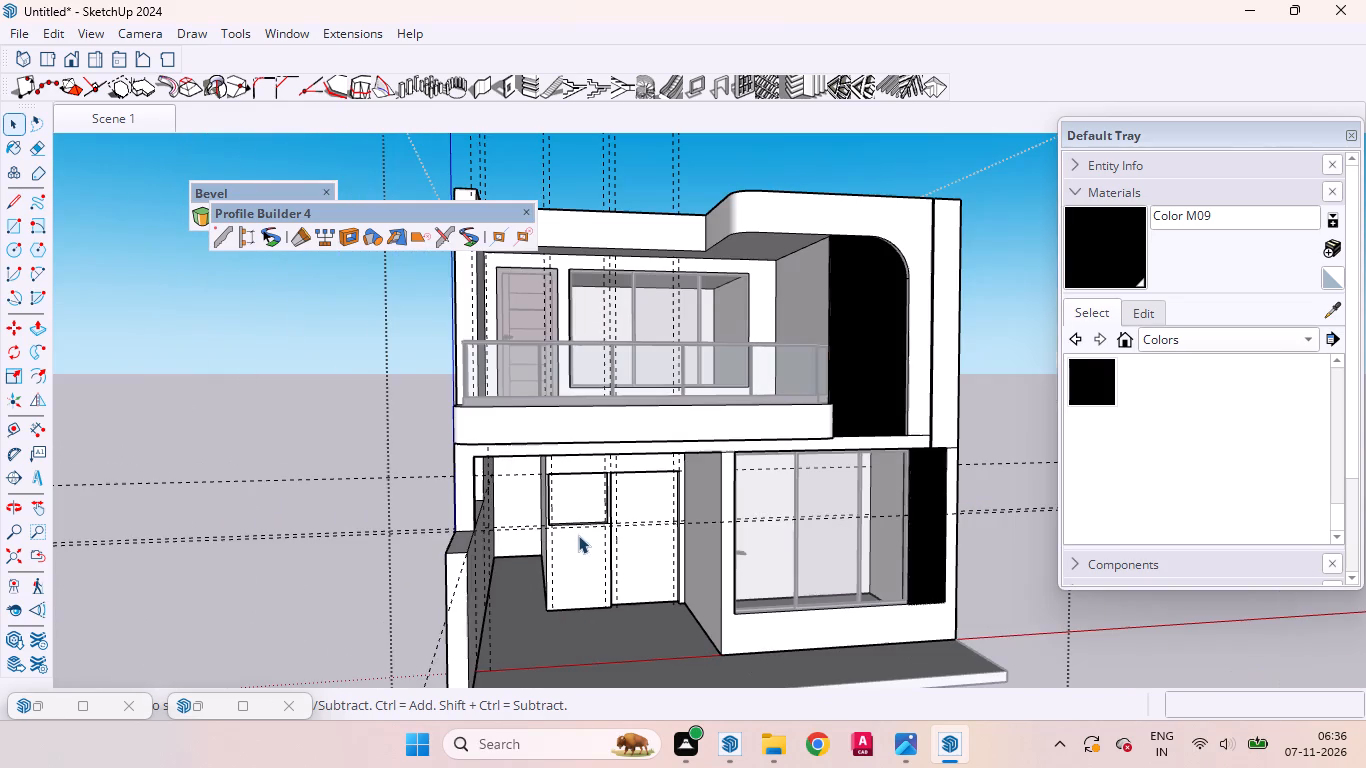
pyautogui.click(373, 377)
pyautogui.scroll(5, 583, 217)
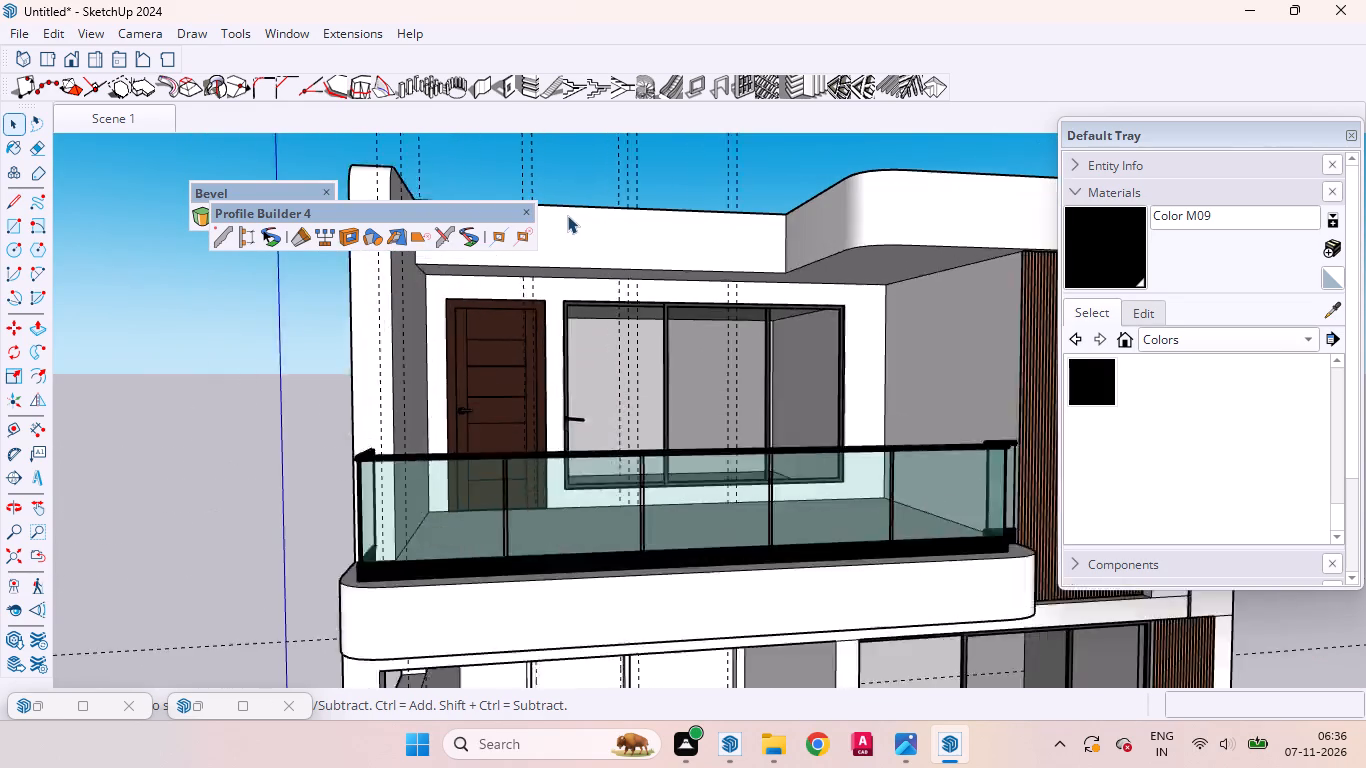
pyautogui.scroll(6, 567, 215)
pyautogui.scroll(4, 376, 388)
pyautogui.scroll(-3, 544, 506)
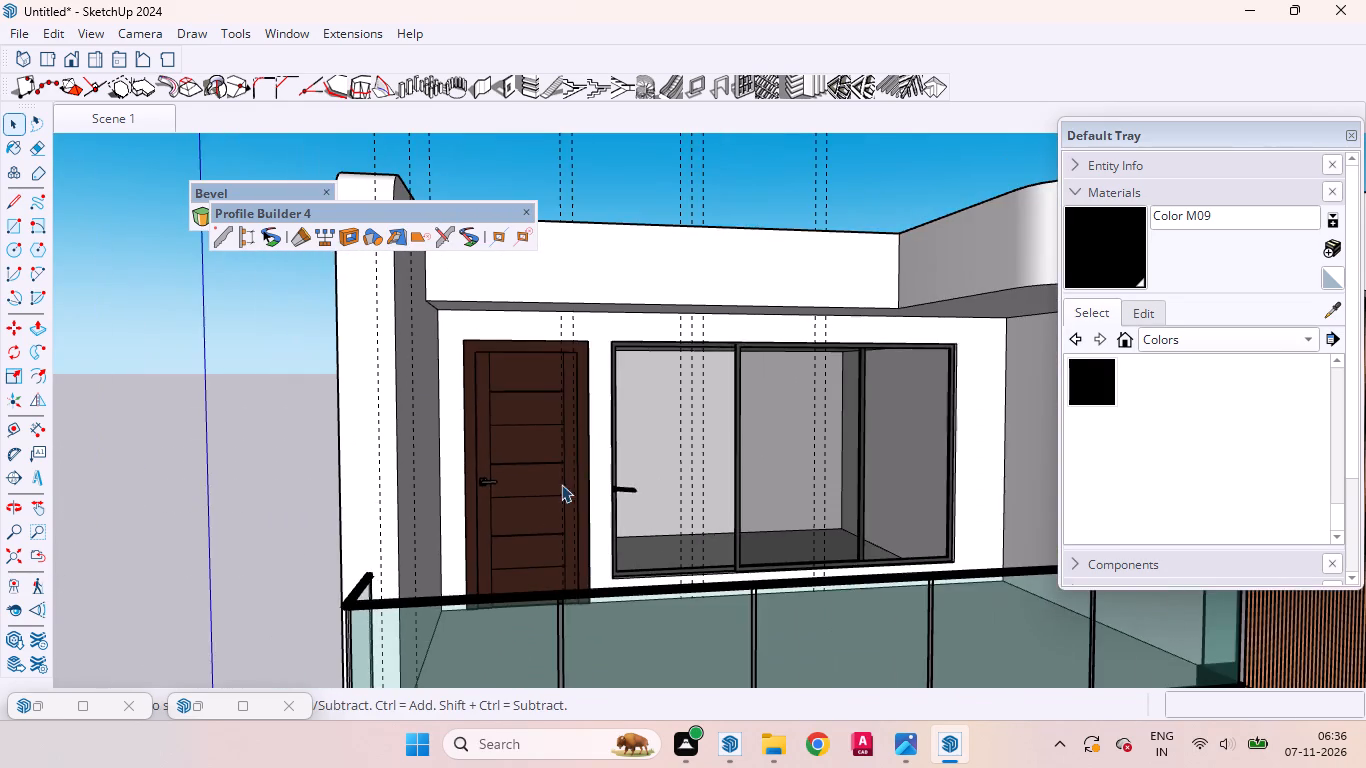
pyautogui.scroll(8, 574, 450)
pyautogui.scroll(-8, 565, 371)
pyautogui.scroll(-4, 518, 452)
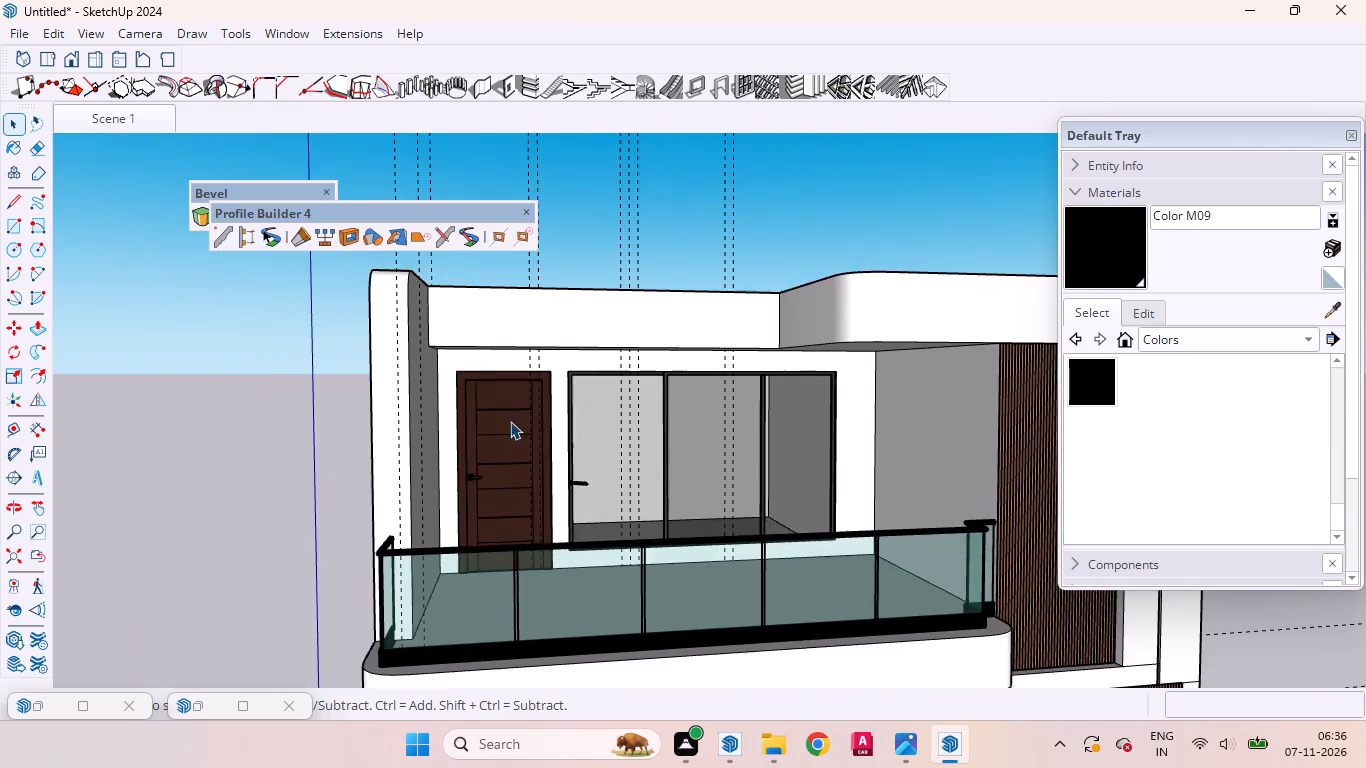
pyautogui.moveTo(507, 428); pyautogui.dragTo(582, 593, button='middle')
pyautogui.scroll(-1, 497, 499)
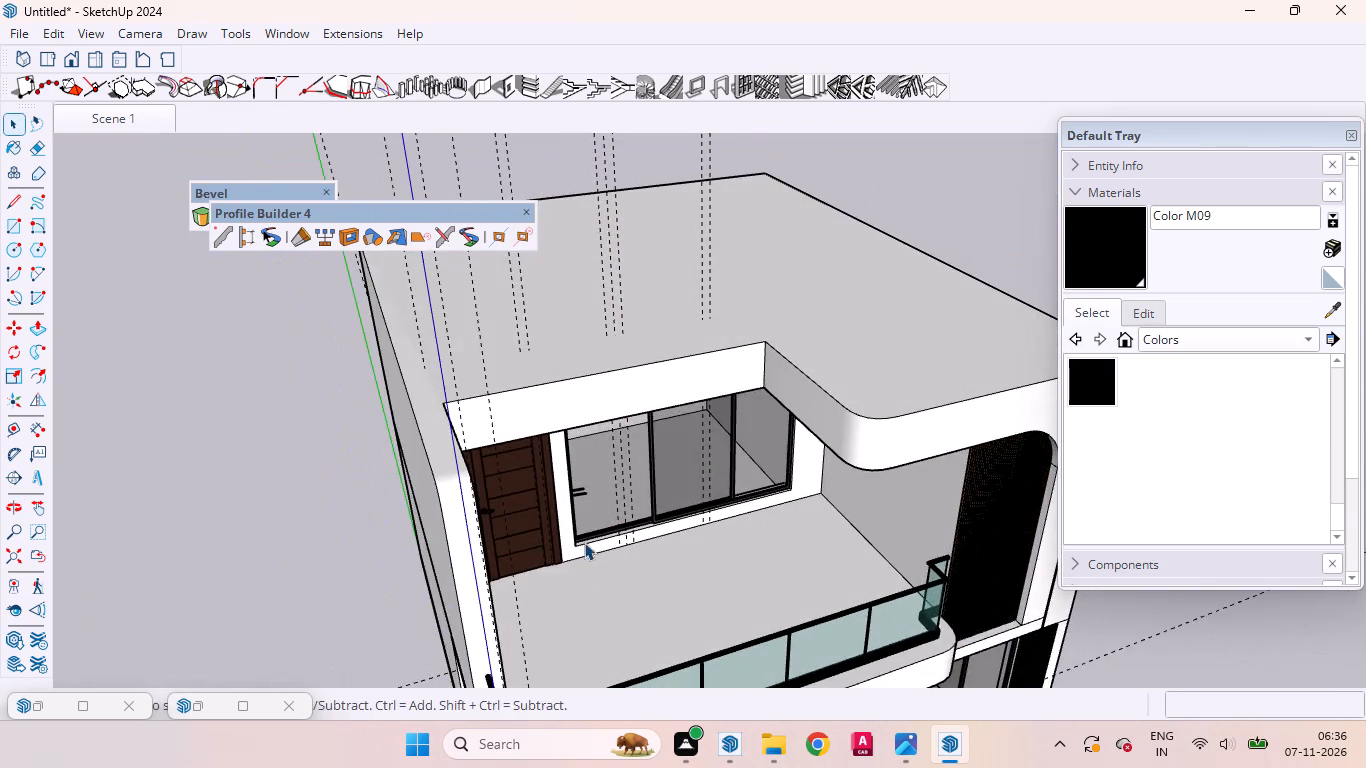
pyautogui.scroll(9, 584, 540)
pyautogui.scroll(-1, 414, 470)
pyautogui.moveTo(402, 469); pyautogui.dragTo(409, 333, button='middle')
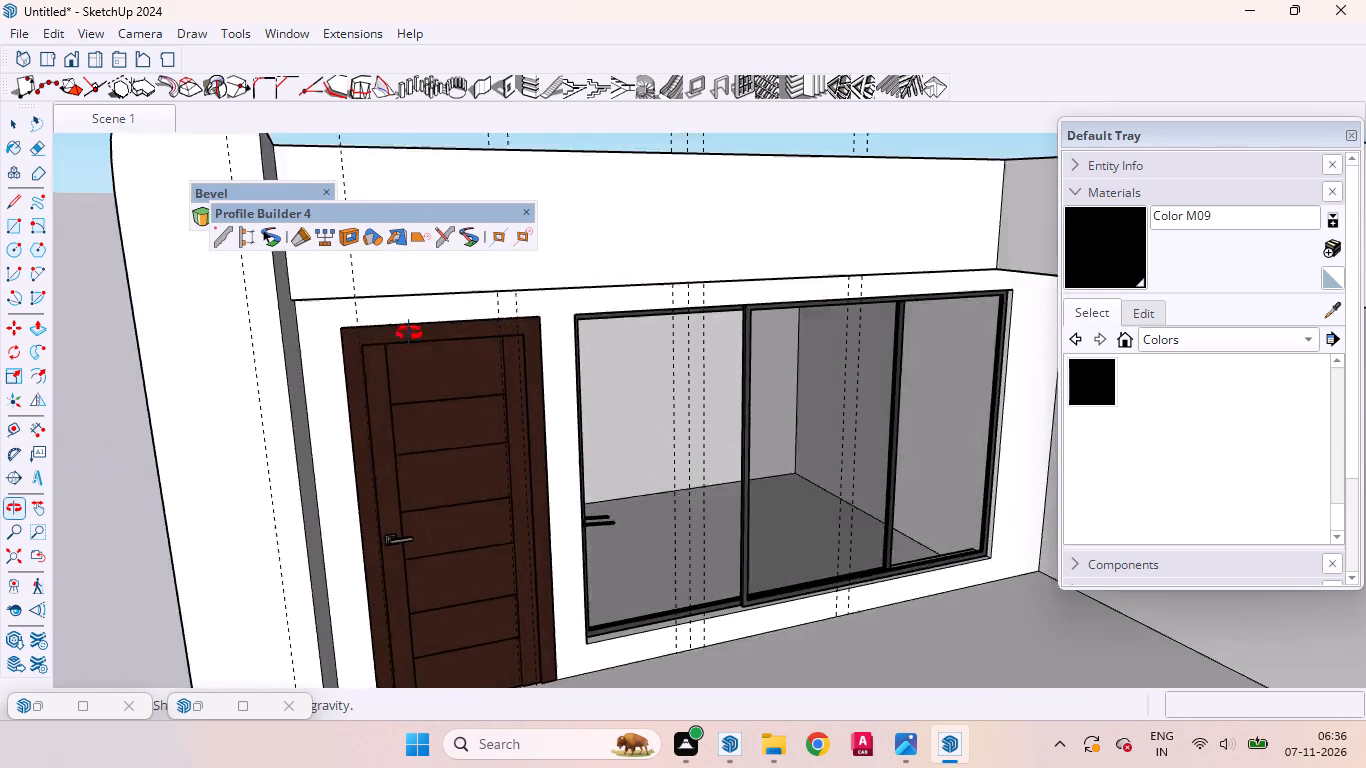
pyautogui.moveTo(409, 333); pyautogui.dragTo(409, 322, button='middle')
pyautogui.click(428, 367)
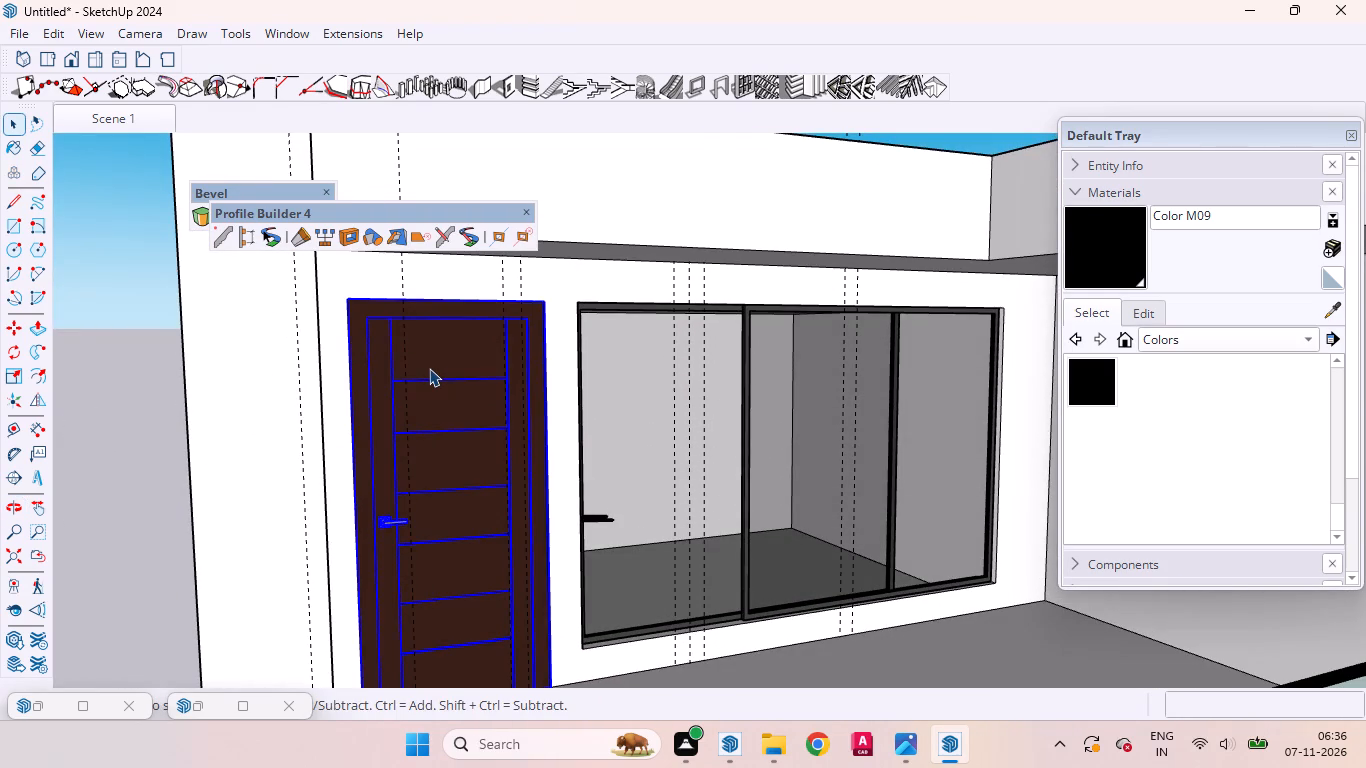
pyautogui.press('m')
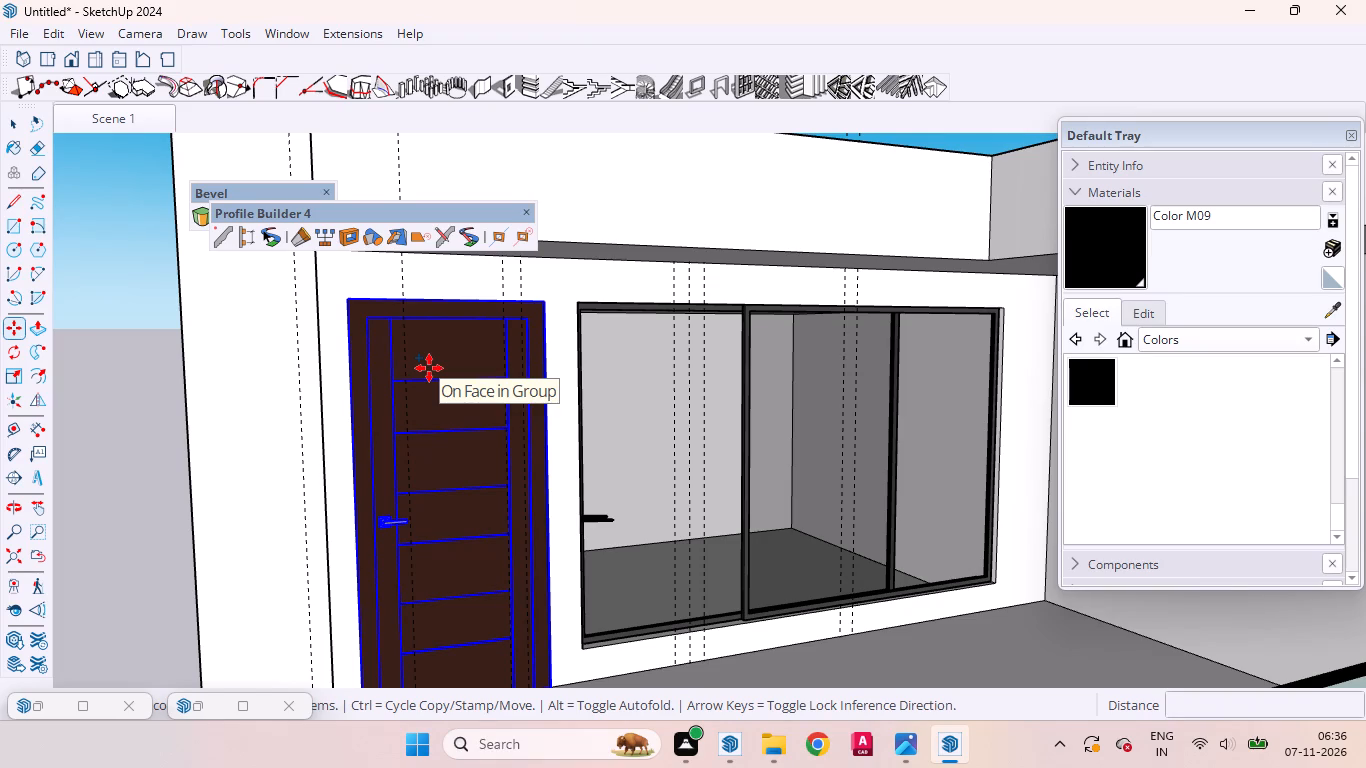
pyautogui.click(348, 299)
pyautogui.scroll(-12, 355, 420)
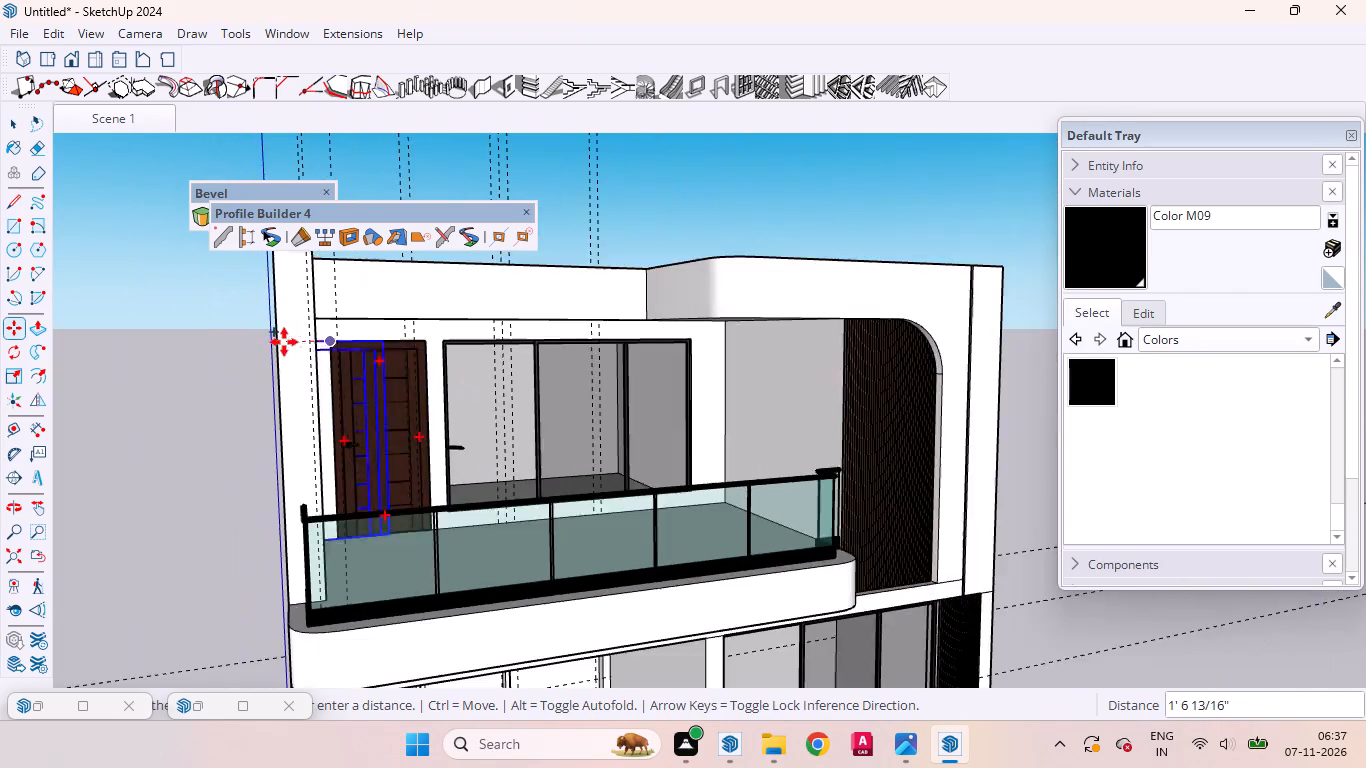
pyautogui.scroll(-7, 284, 342)
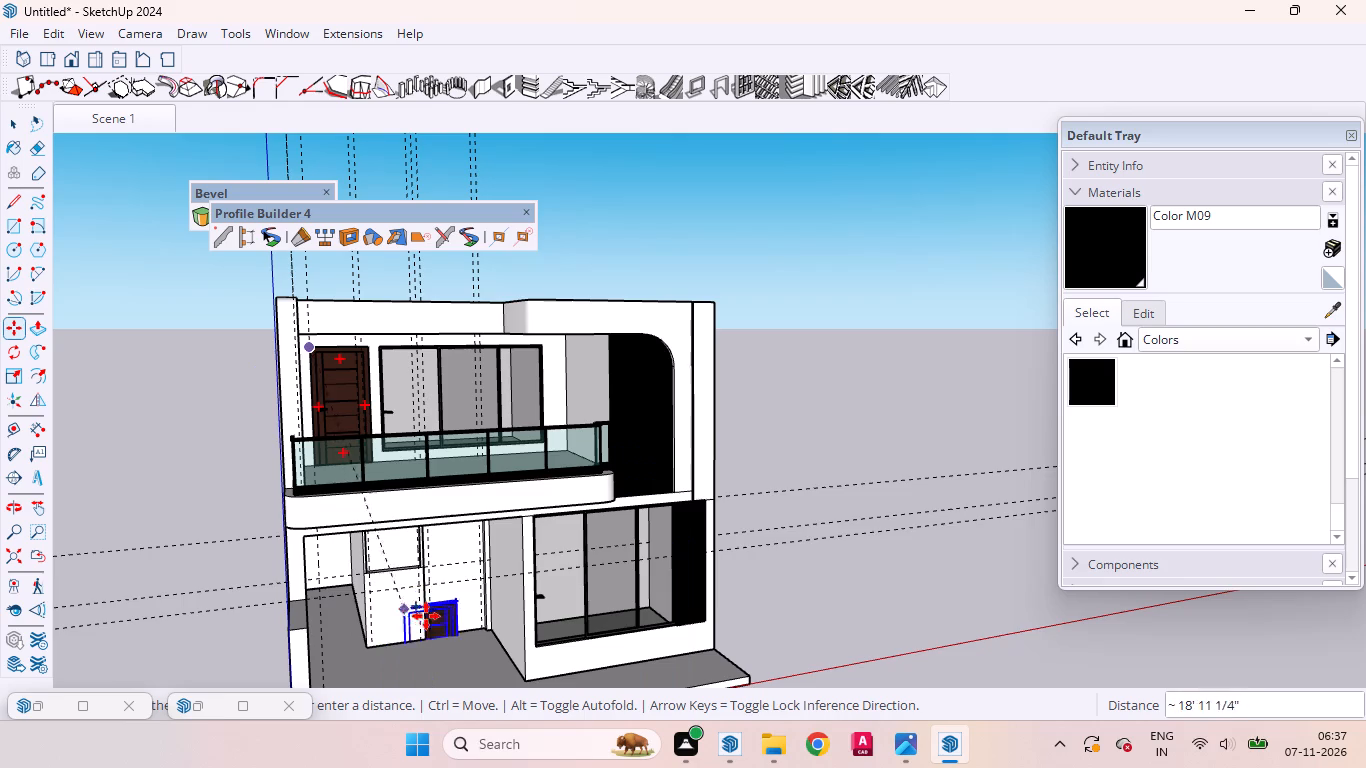
pyautogui.scroll(9, 436, 597)
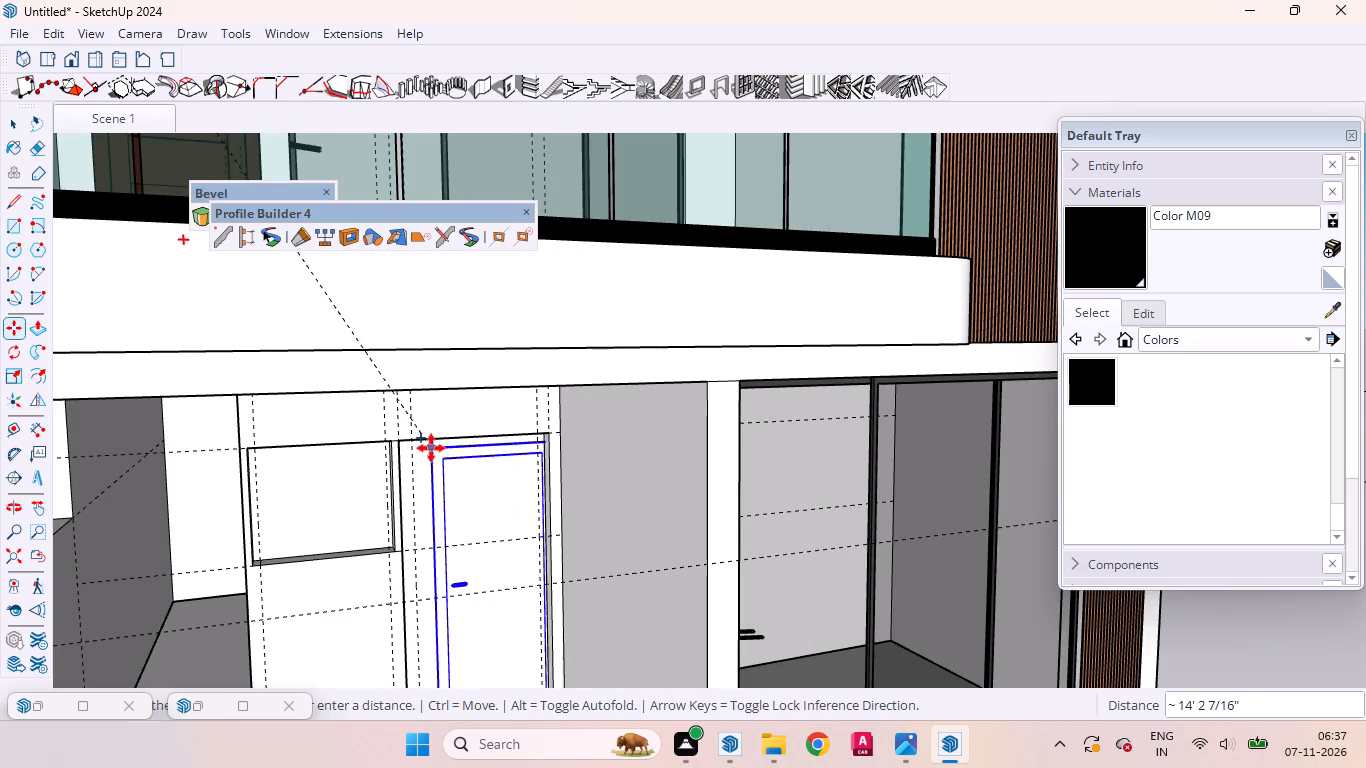
pyautogui.click(405, 439)
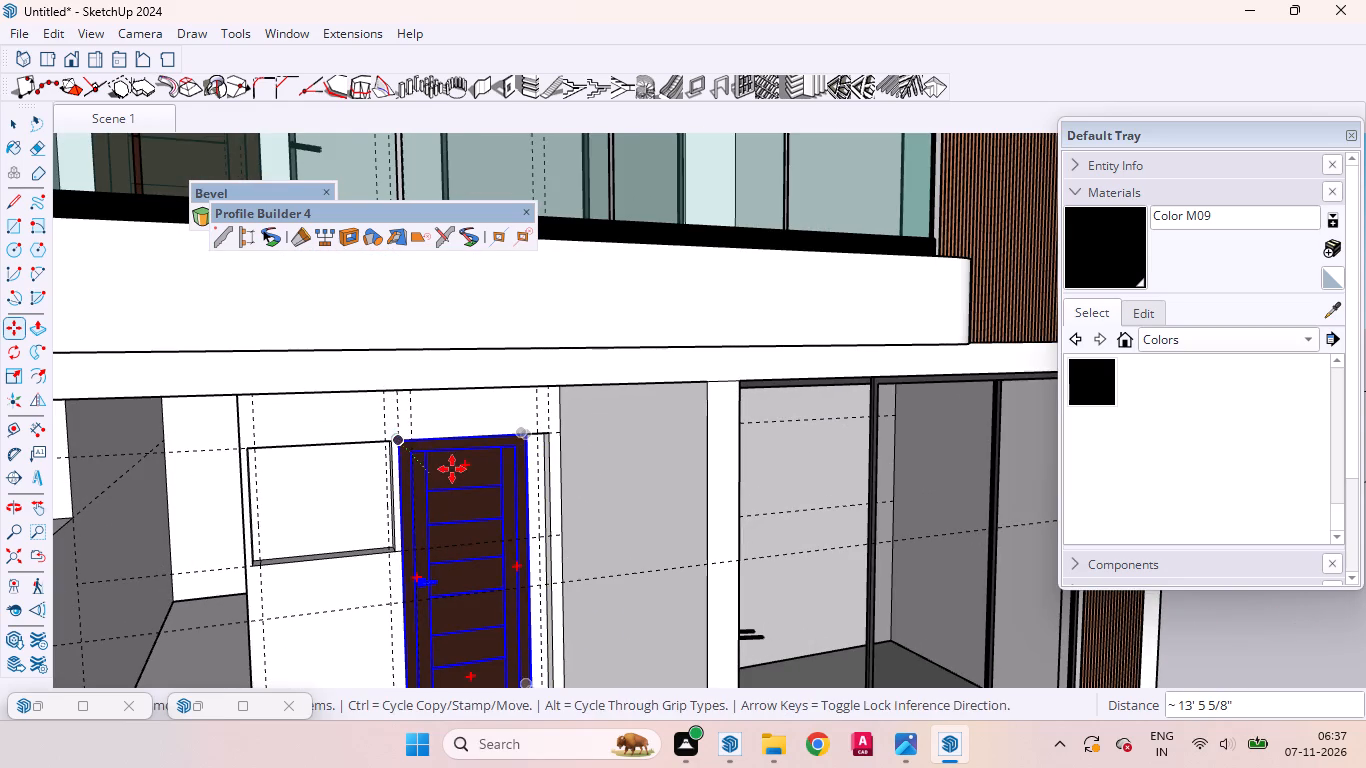
pyautogui.scroll(1, 452, 469)
pyautogui.scroll(-2, 451, 469)
pyautogui.scroll(-6, 325, 415)
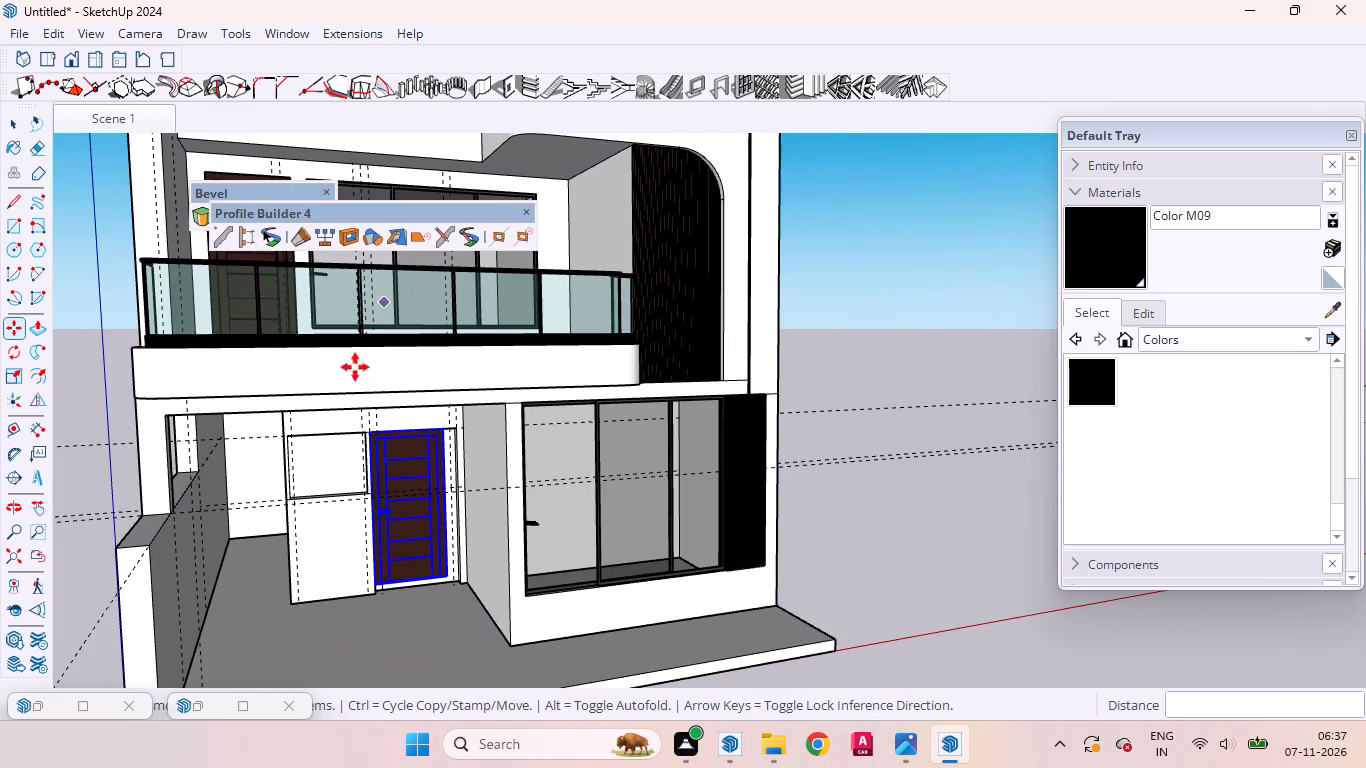
pyautogui.press('space')
# Stretch the copied porch door downward along the blue axis to about 1.07 scale so its base meets the porch floor.
pyautogui.scroll(11, 349, 551)
pyautogui.scroll(-1, 416, 307)
pyautogui.scroll(10, 416, 307)
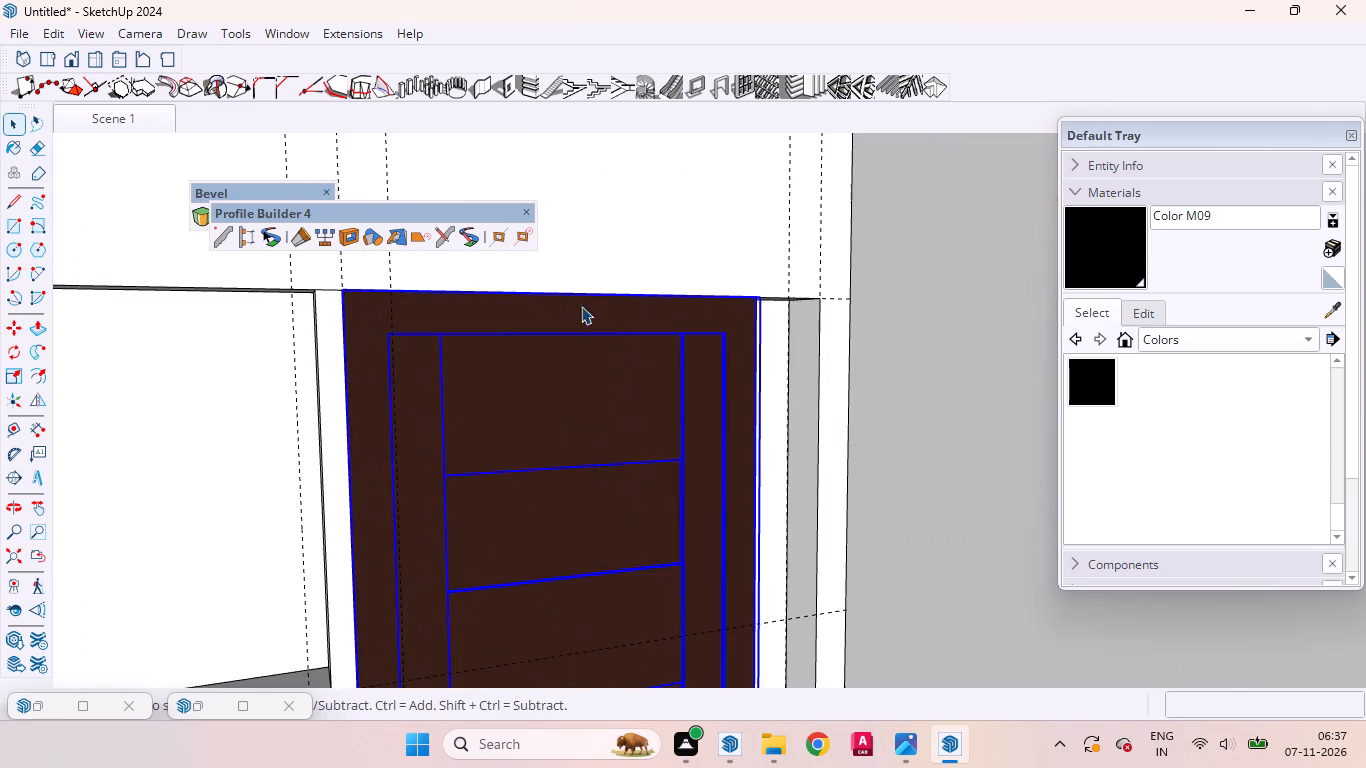
pyautogui.moveTo(652, 325); pyautogui.dragTo(694, 386, button='middle')
pyautogui.scroll(2, 696, 383)
pyautogui.scroll(-4, 700, 358)
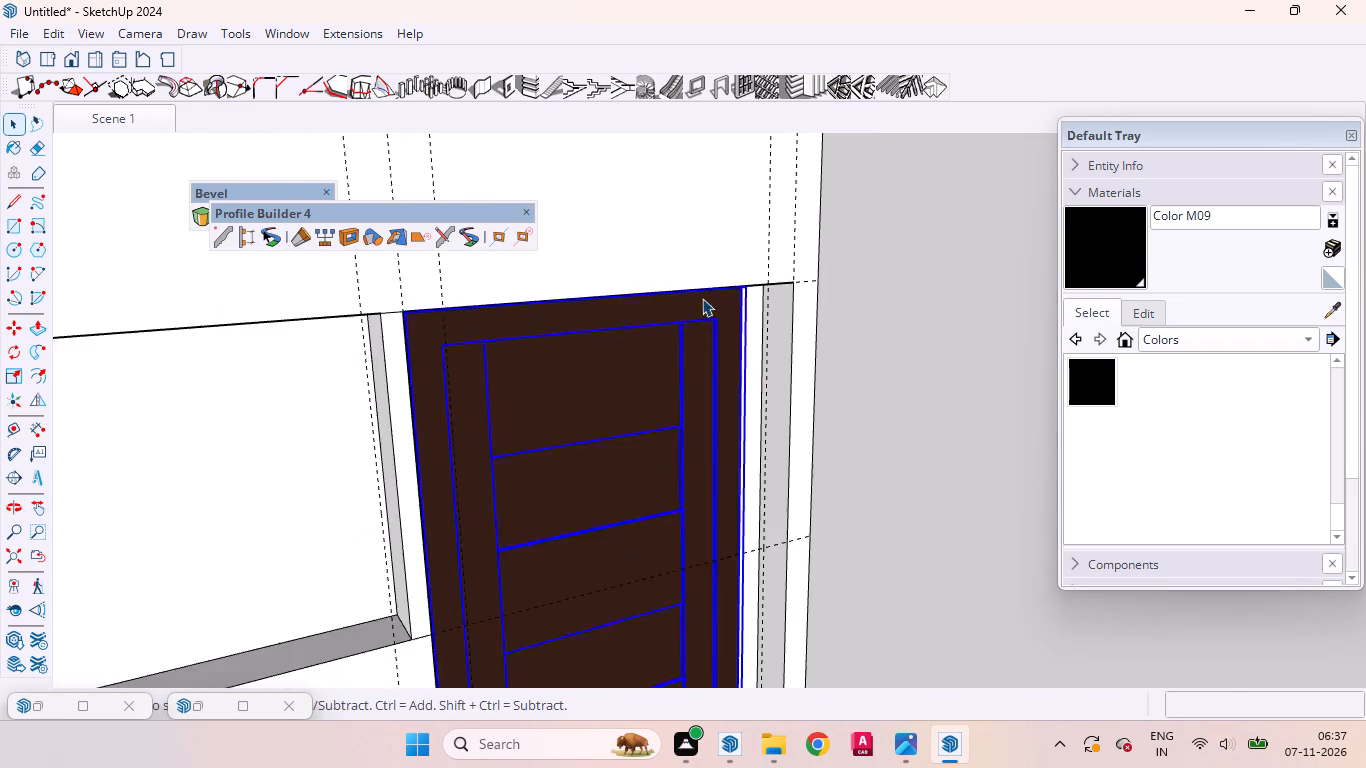
pyautogui.scroll(-12, 702, 298)
pyautogui.scroll(11, 731, 599)
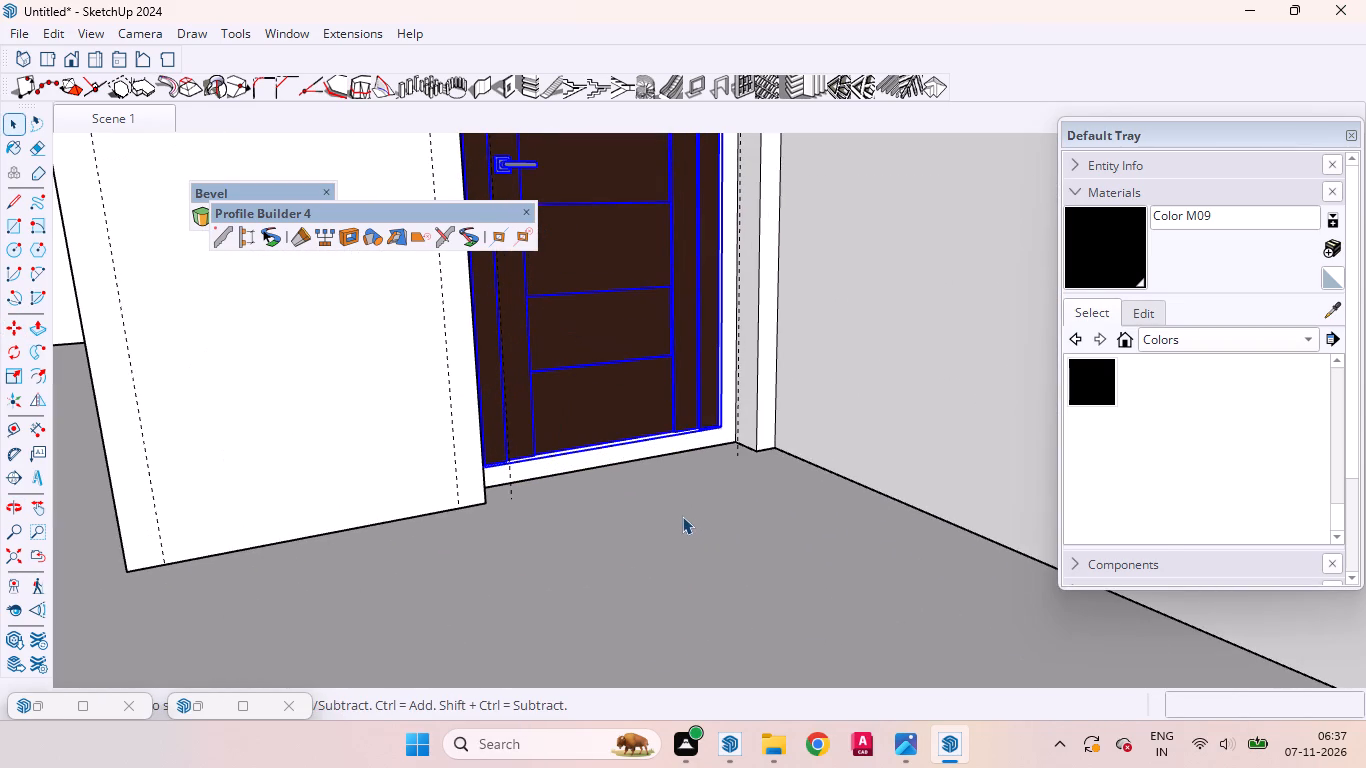
pyautogui.press('s')
pyautogui.scroll(6, 593, 451)
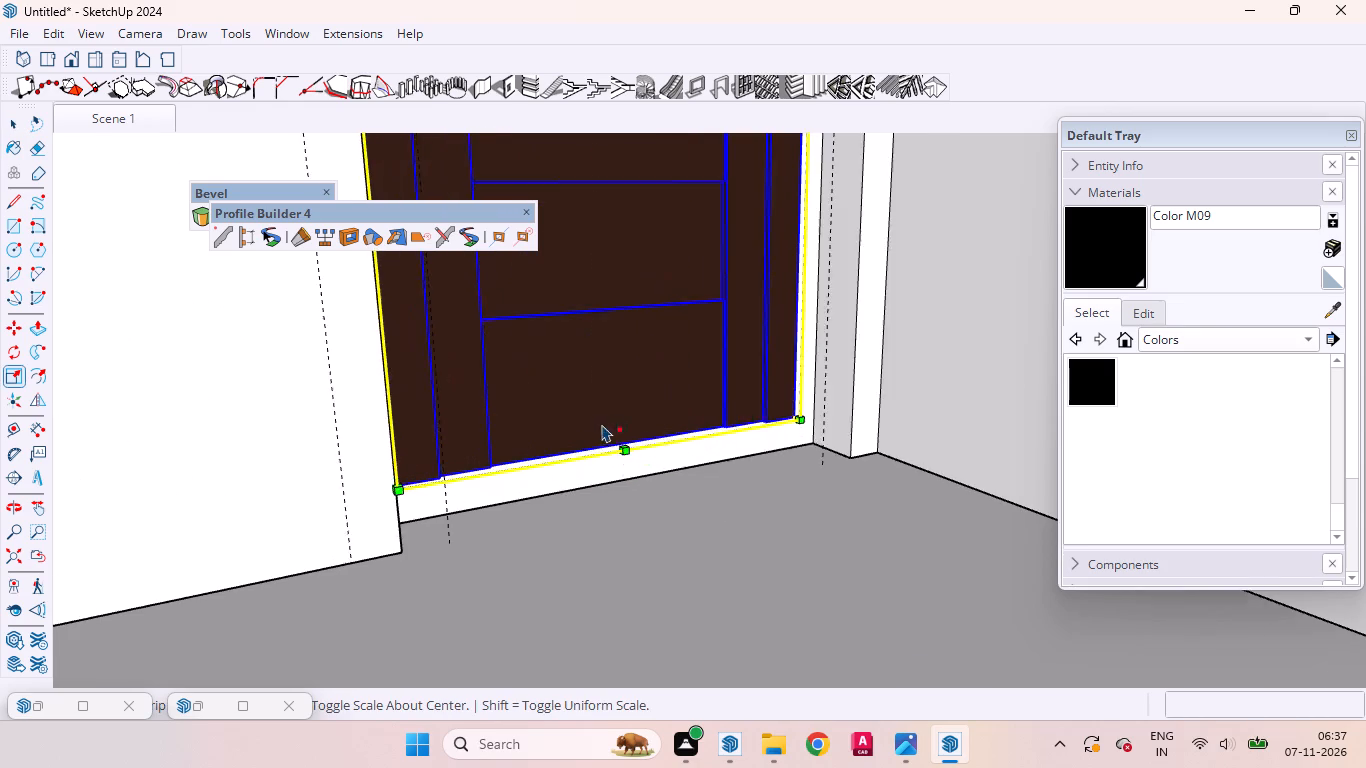
pyautogui.scroll(4, 602, 424)
pyautogui.moveTo(608, 498); pyautogui.dragTo(566, 382, button='middle')
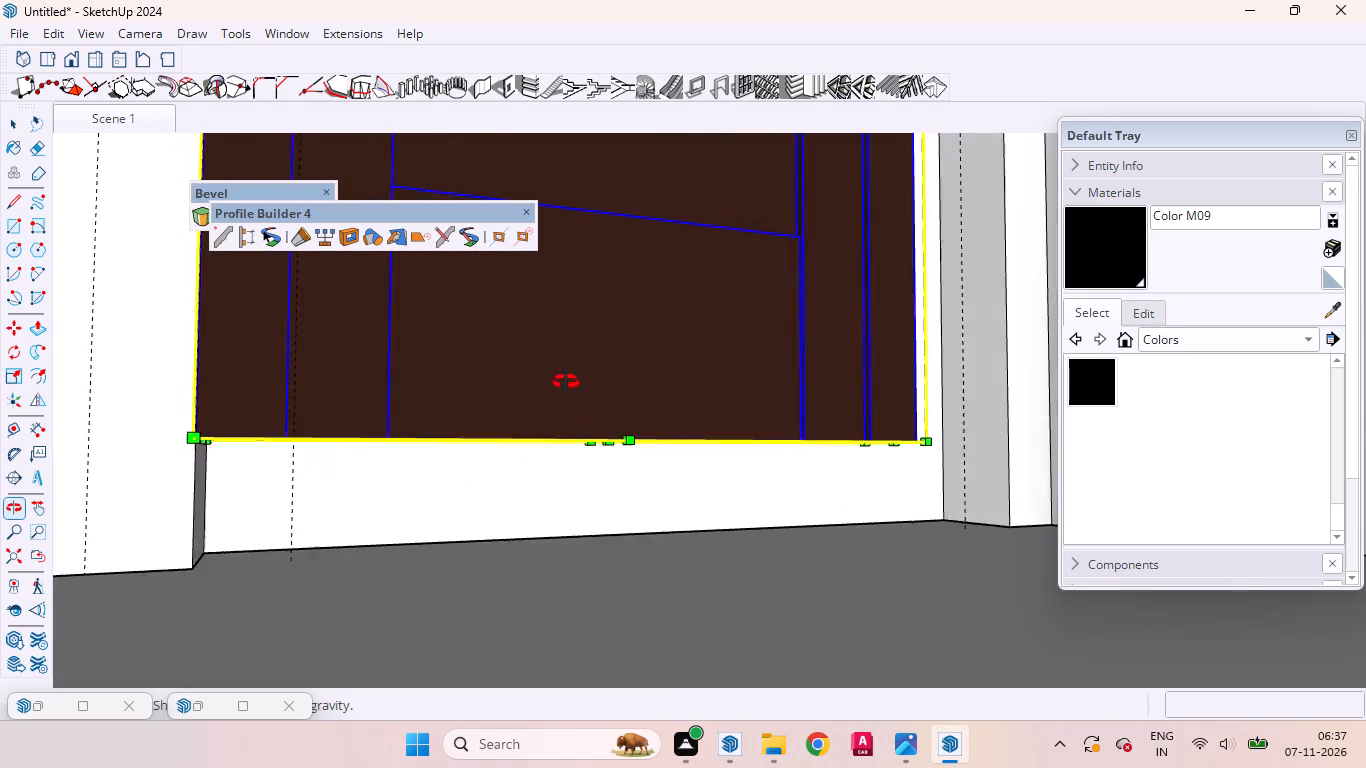
pyautogui.moveTo(566, 382); pyautogui.dragTo(554, 369, button='middle')
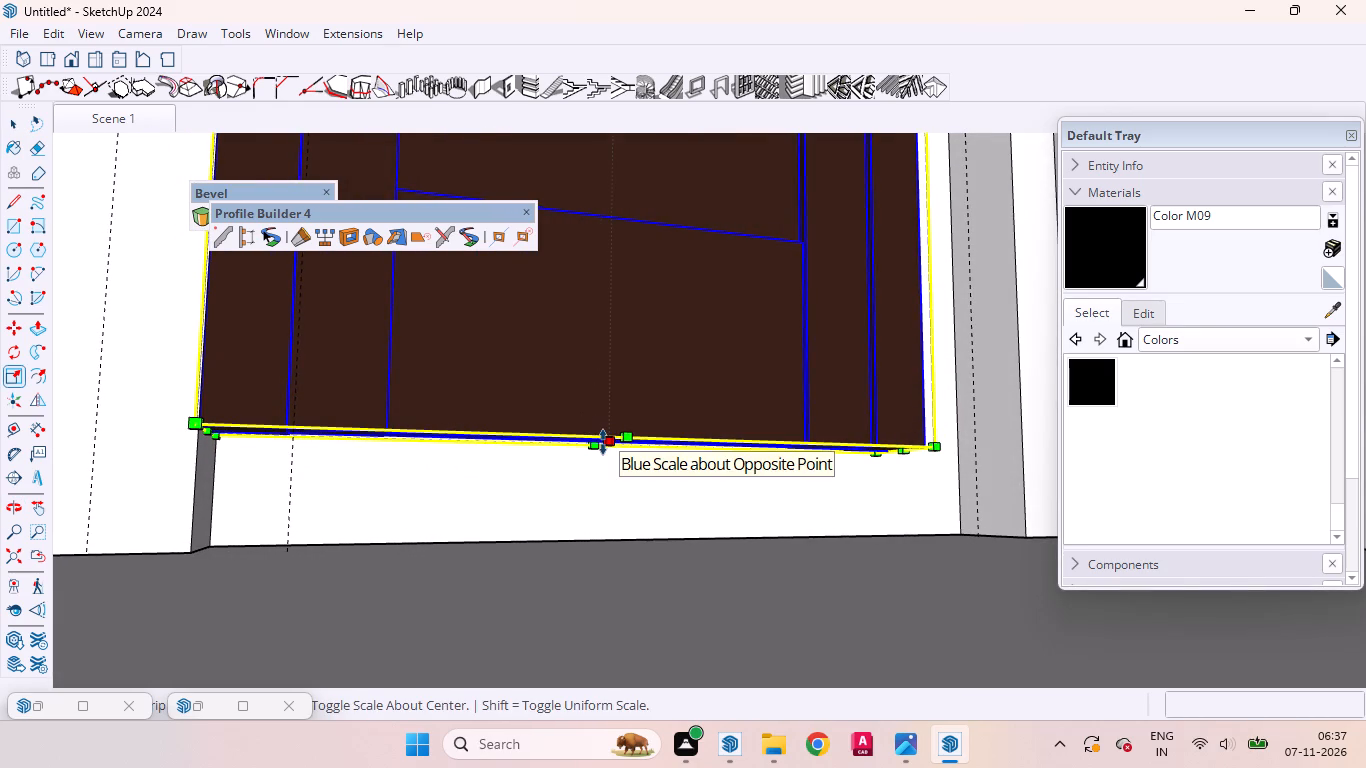
pyautogui.click(603, 442)
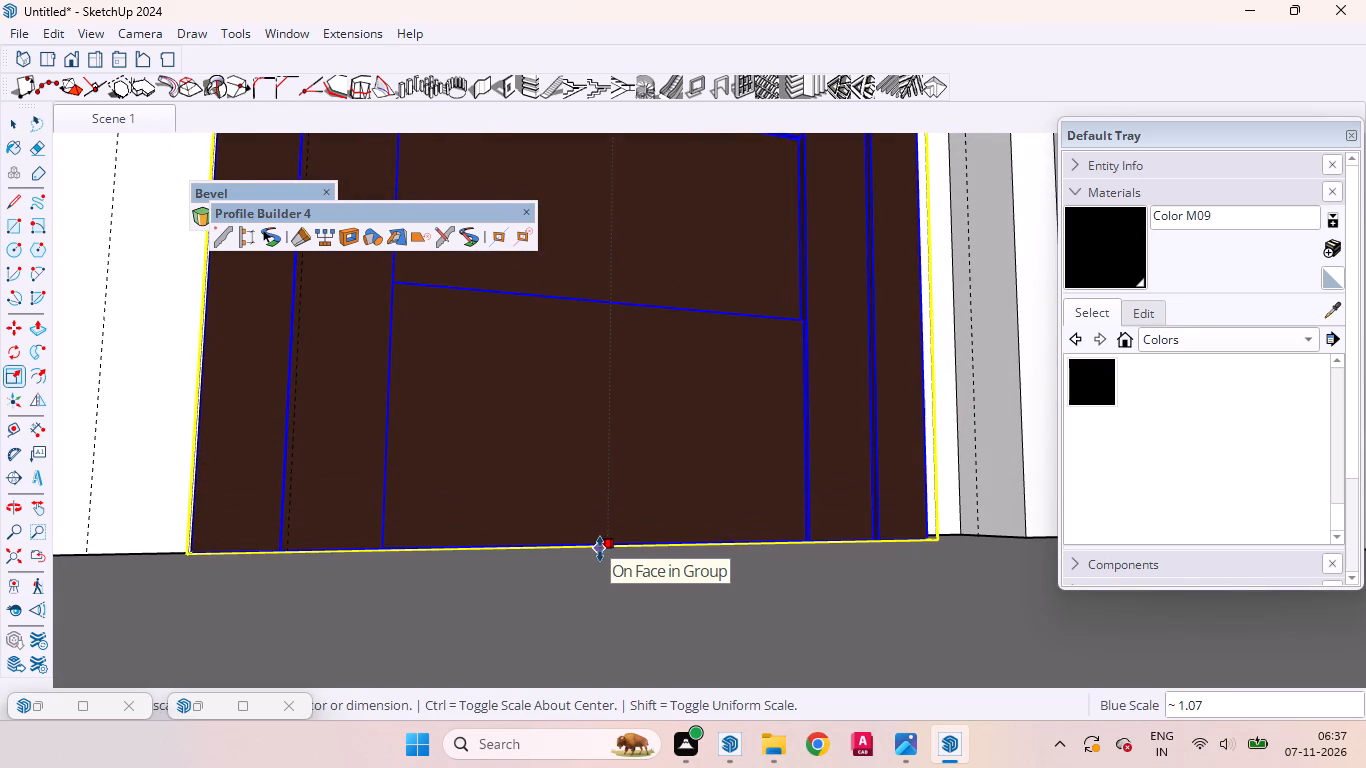
pyautogui.click(600, 549)
# Widen the copied porch door along its width so its free side edge reaches the side of the door recess.
pyautogui.scroll(-5, 630, 409)
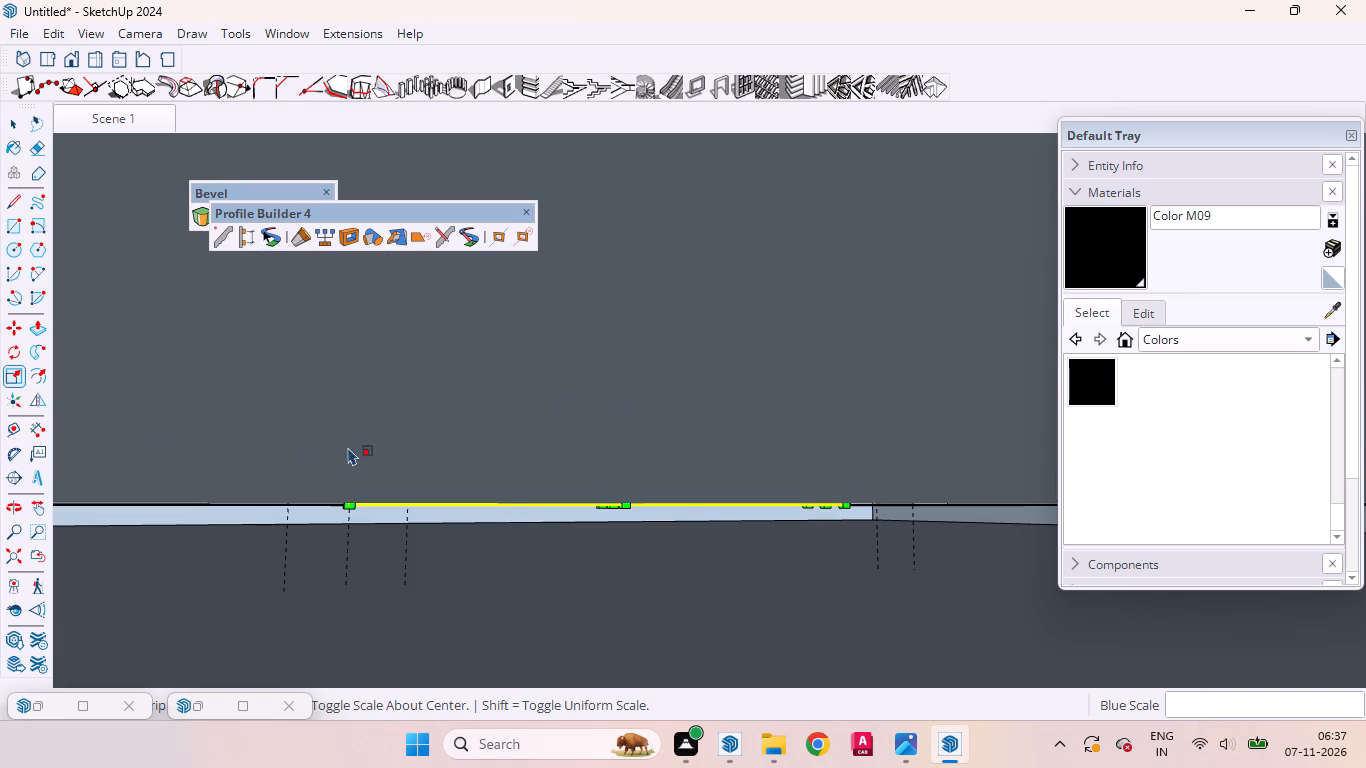
pyautogui.click(26, 552)
pyautogui.moveTo(482, 366); pyautogui.dragTo(403, 663, button='middle')
pyautogui.scroll(1, 400, 648)
pyautogui.scroll(-1, 396, 598)
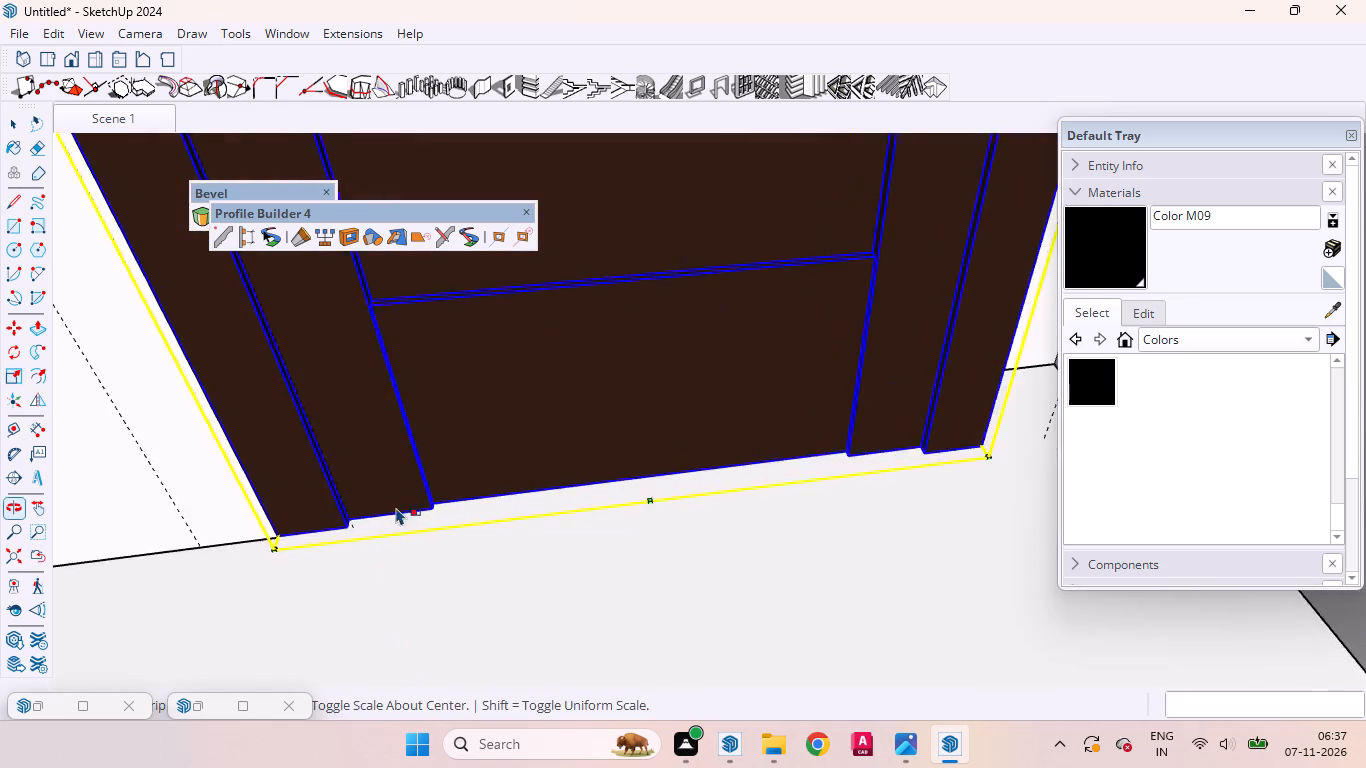
pyautogui.scroll(-20, 396, 507)
pyautogui.moveTo(502, 476); pyautogui.dragTo(505, 414, button='middle')
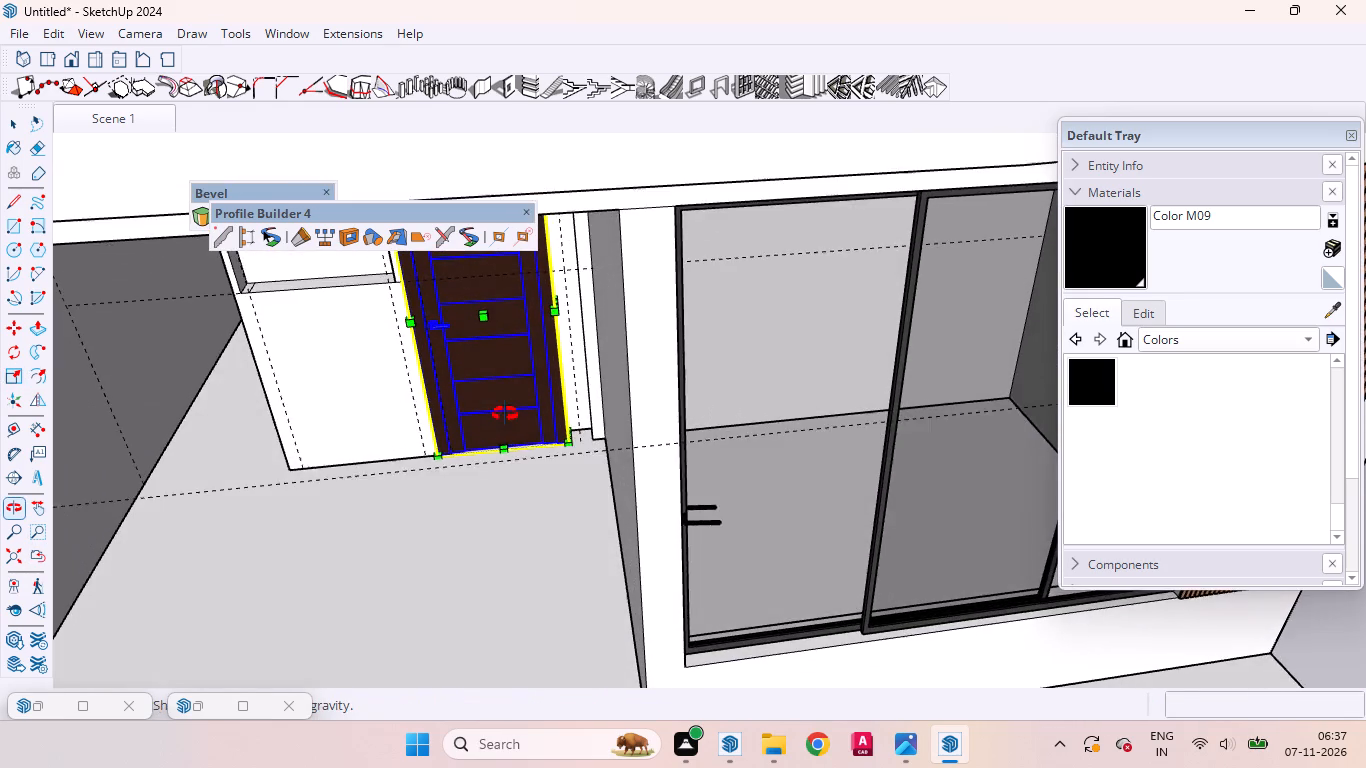
pyautogui.moveTo(505, 414); pyautogui.dragTo(505, 408, button='middle')
pyautogui.scroll(8, 554, 301)
pyautogui.click(558, 318)
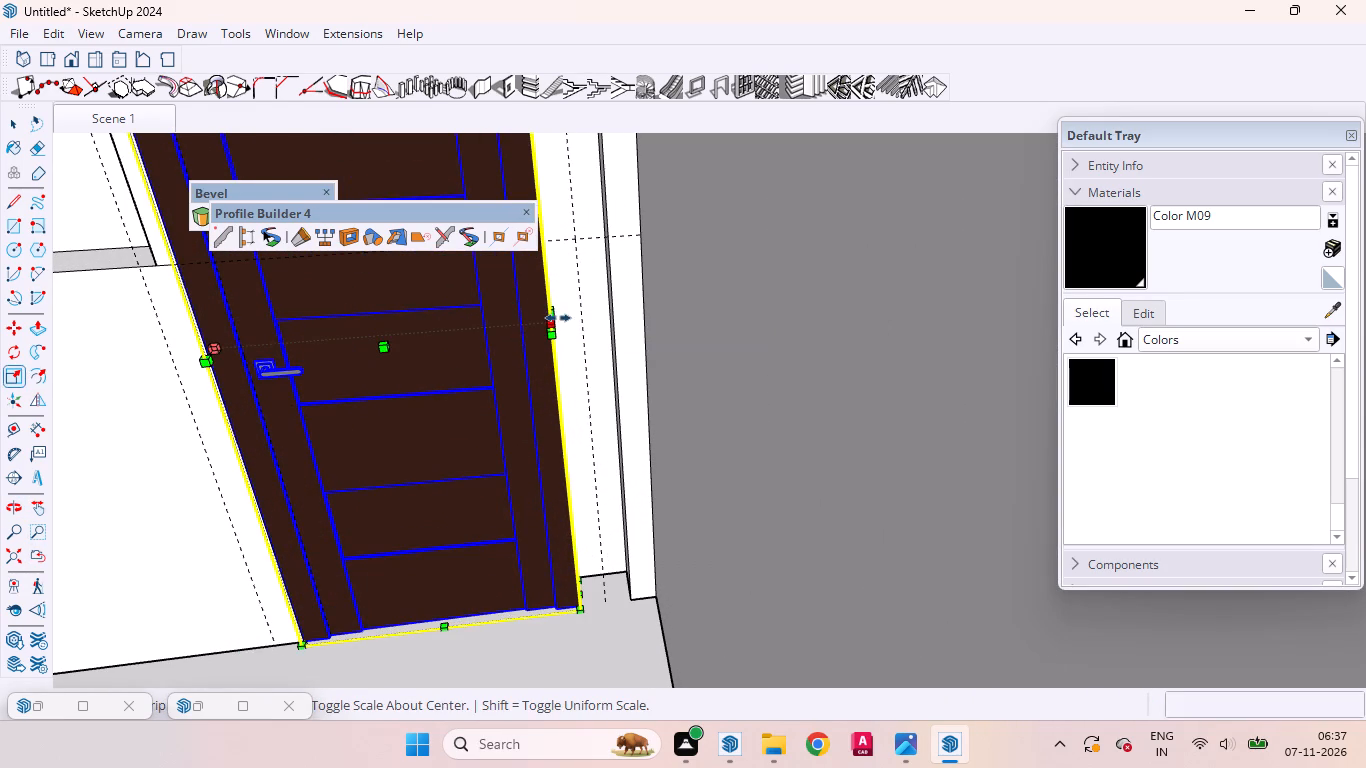
pyautogui.click(611, 295)
pyautogui.scroll(-10, 611, 384)
pyautogui.moveTo(598, 388); pyautogui.dragTo(655, 246, button='middle')
pyautogui.scroll(-3, 644, 307)
pyautogui.scroll(1, 648, 326)
pyautogui.scroll(-2, 649, 328)
pyautogui.click(13, 126)
# Delete all the vertical, diagonal and horizontal dashed guide lines inside the house group, leaving the geometry intact.
pyautogui.scroll(-4, 483, 357)
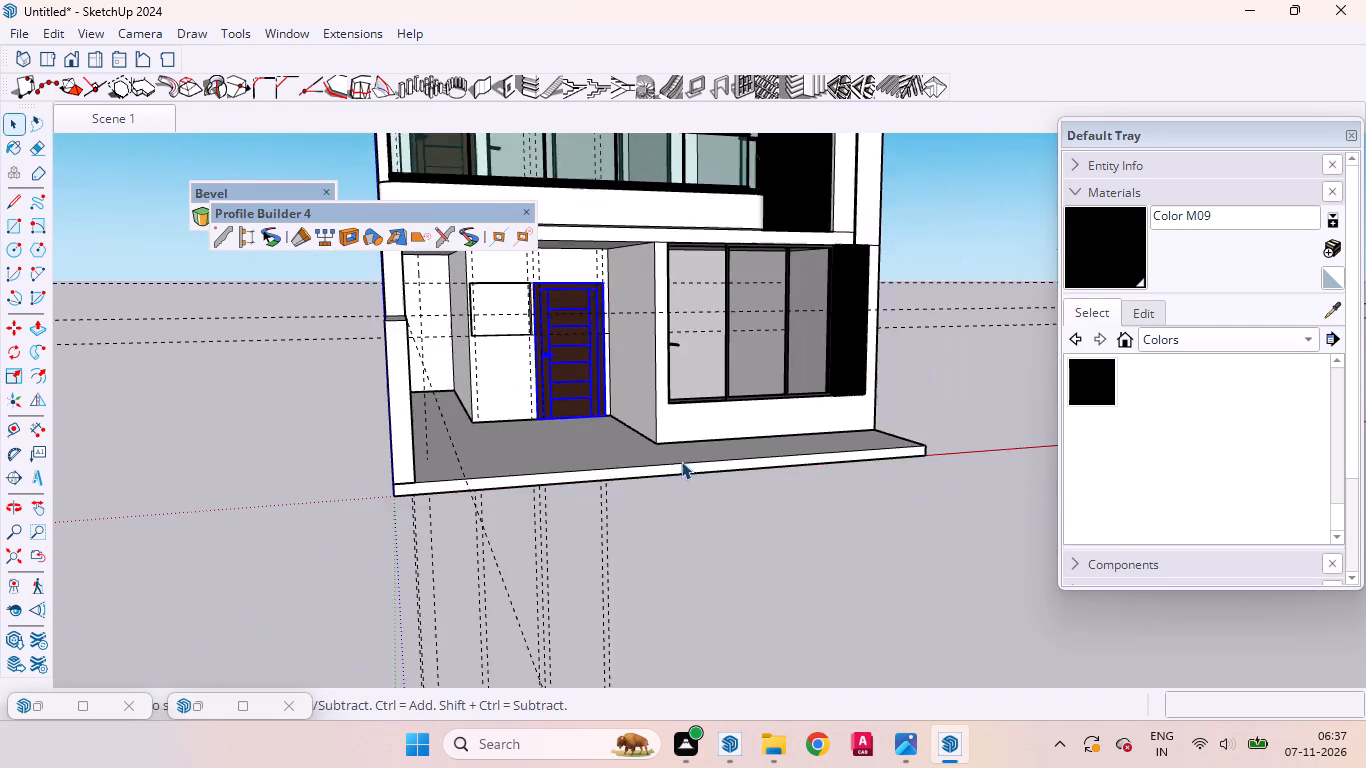
pyautogui.scroll(-6, 681, 461)
pyautogui.click(592, 455)
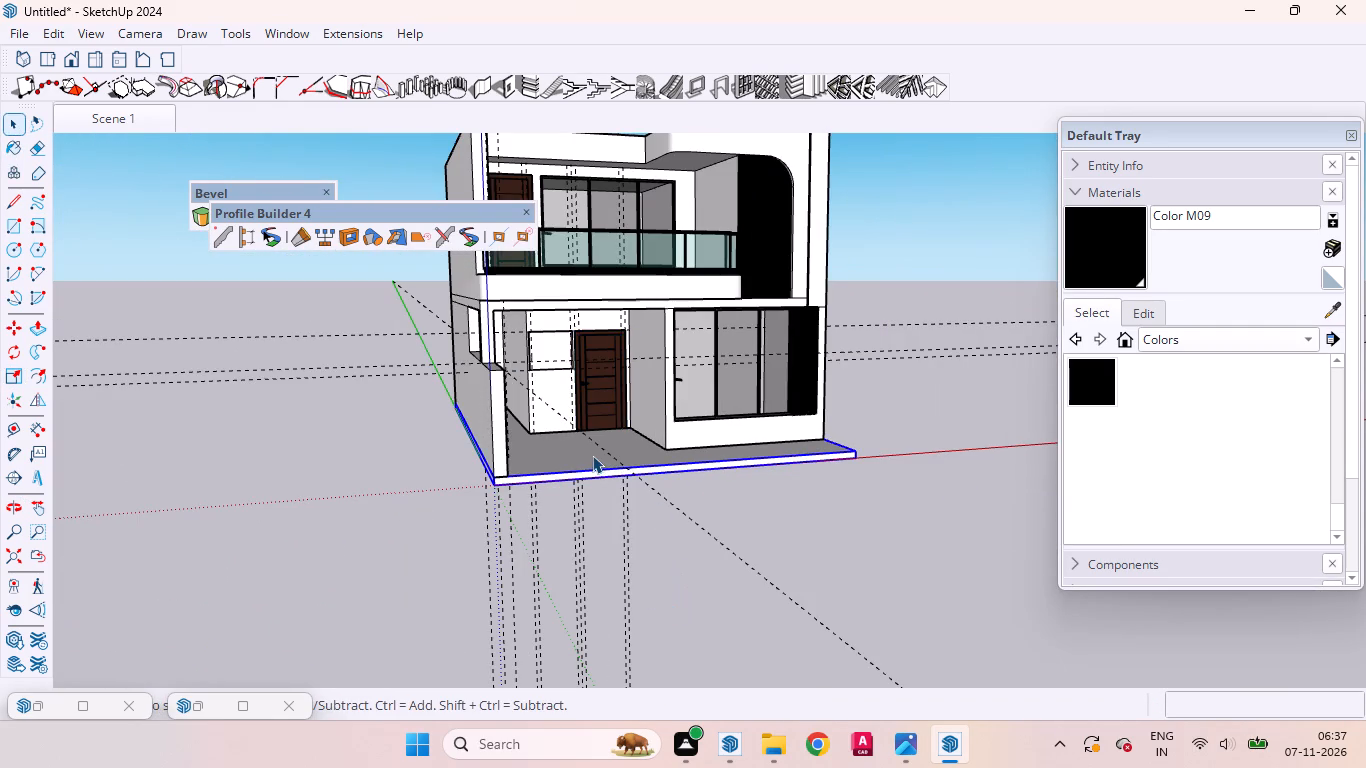
pyautogui.click(703, 432)
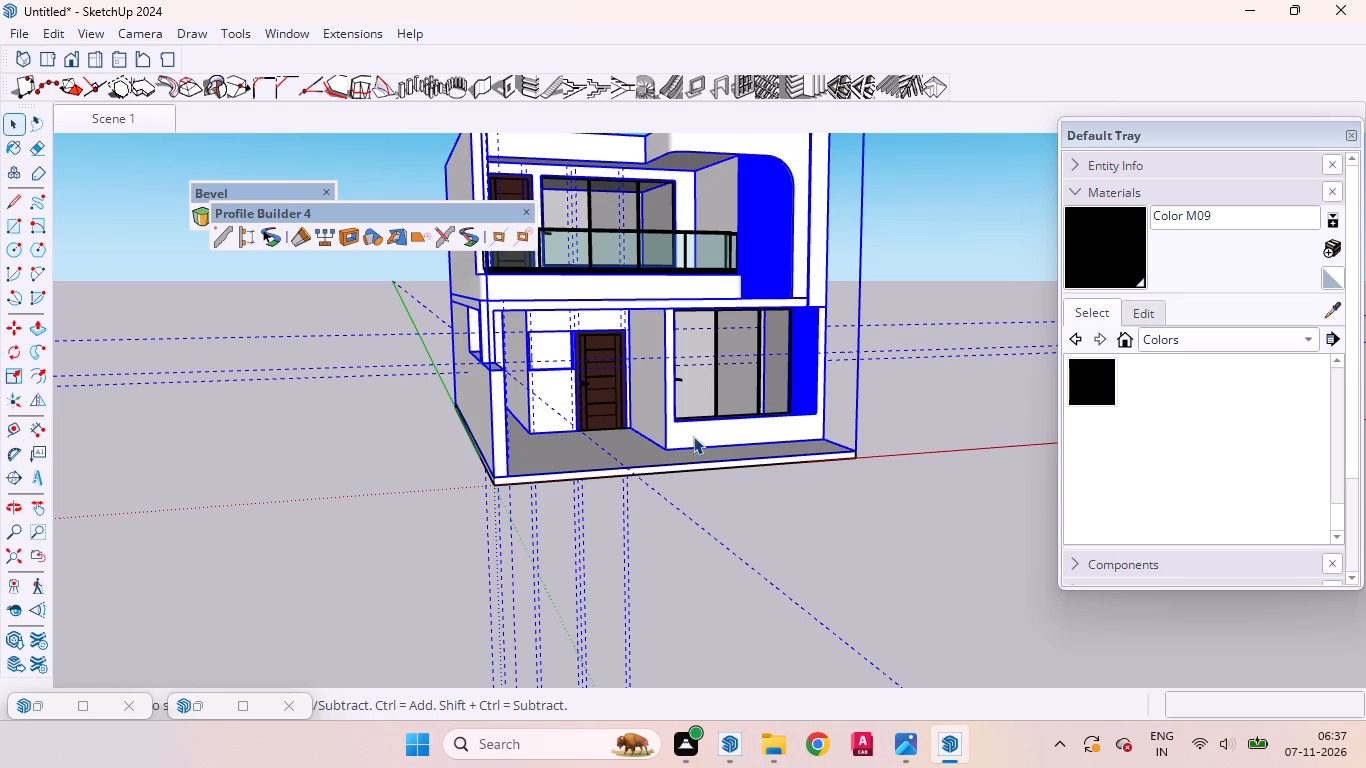
pyautogui.doubleClick(693, 428)
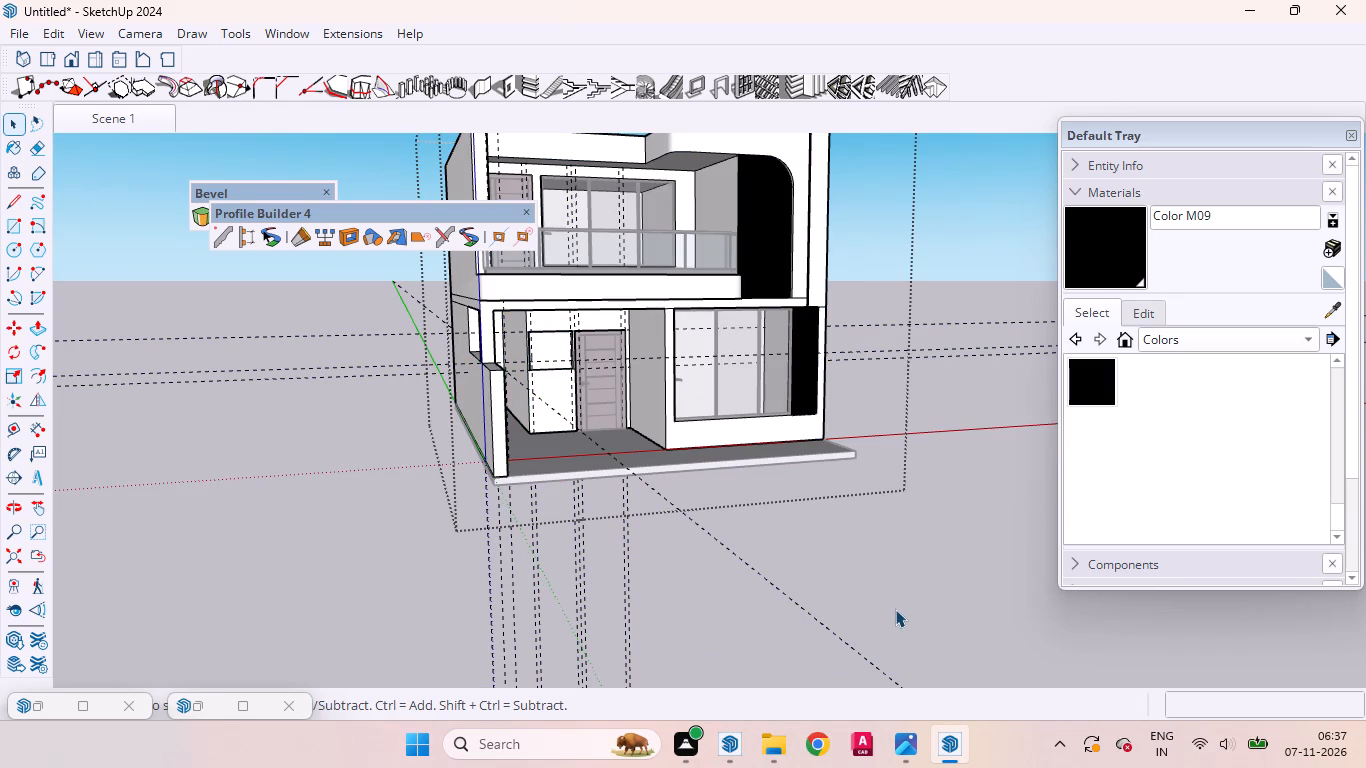
pyautogui.moveTo(899, 607); pyautogui.dragTo(413, 522)
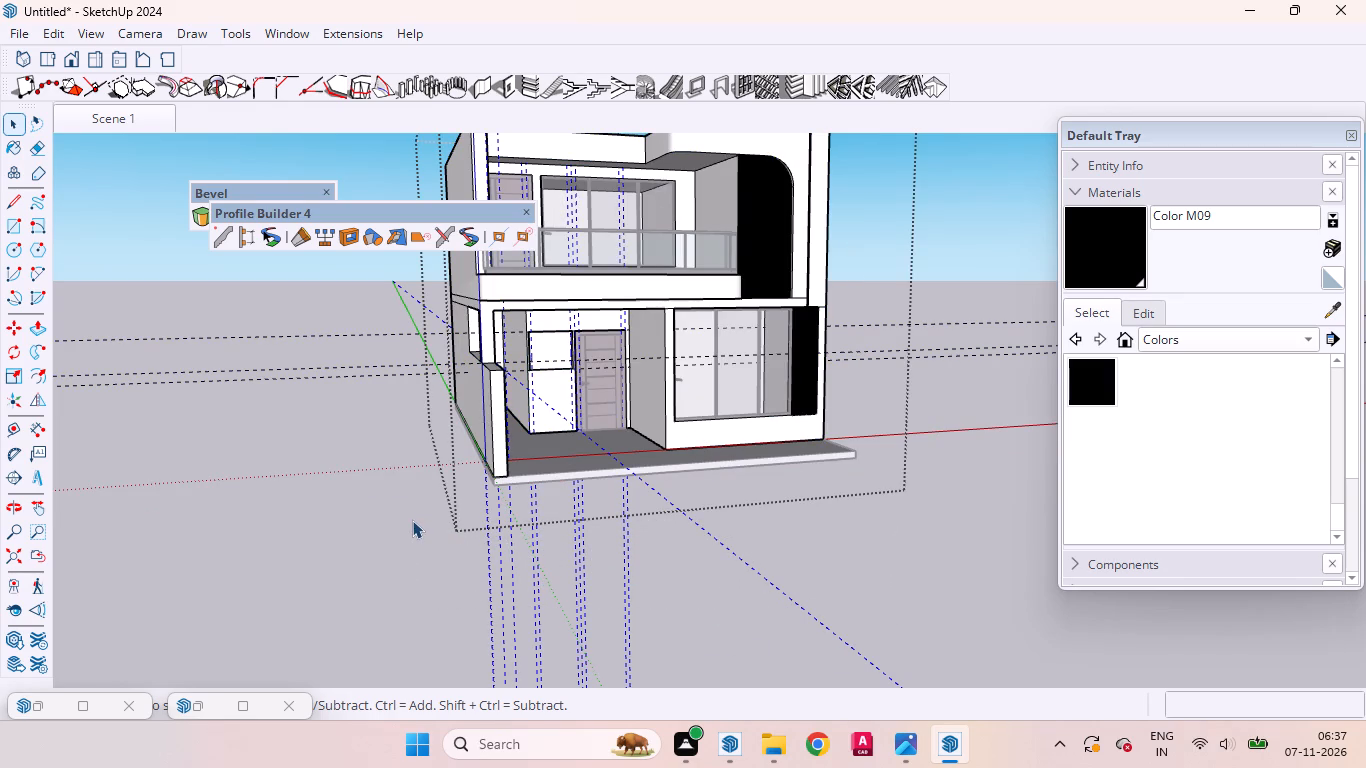
pyautogui.press('Delete')
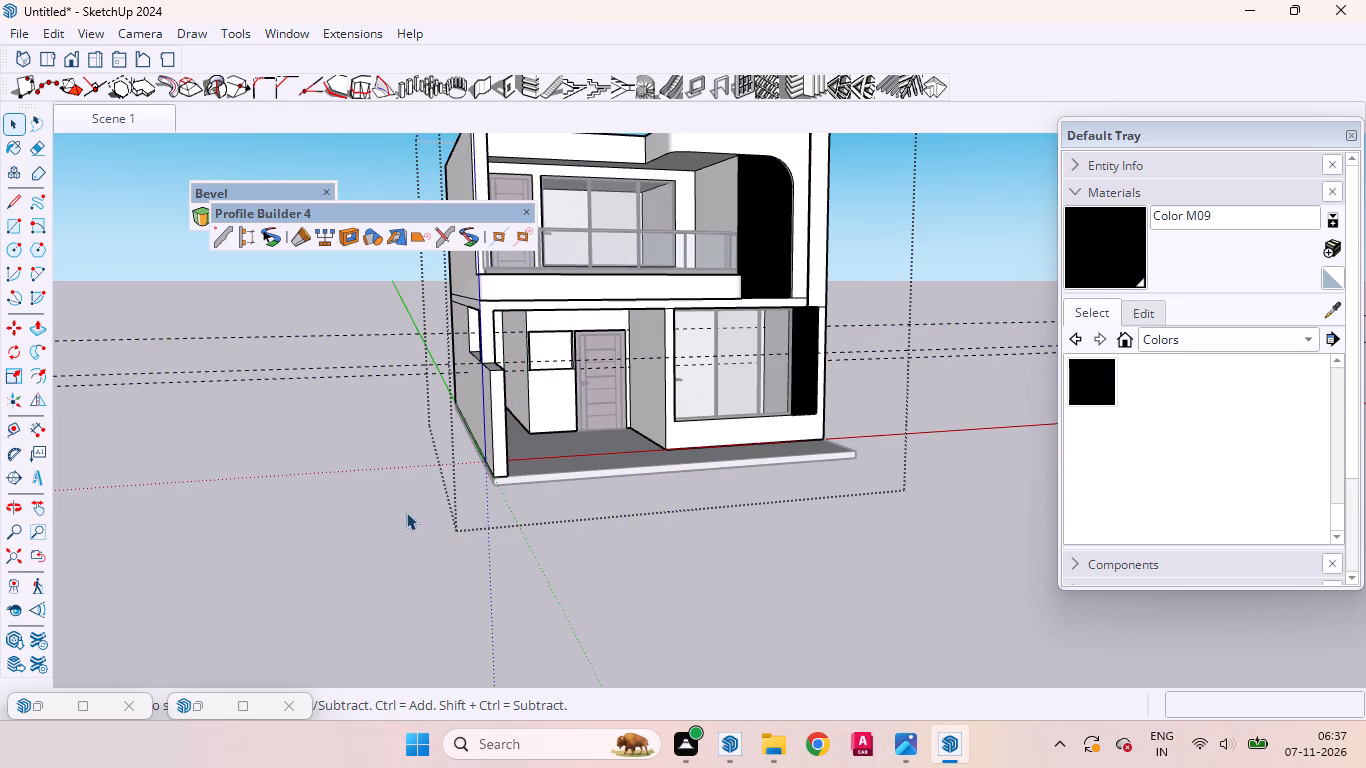
pyautogui.moveTo(378, 488); pyautogui.dragTo(185, 303)
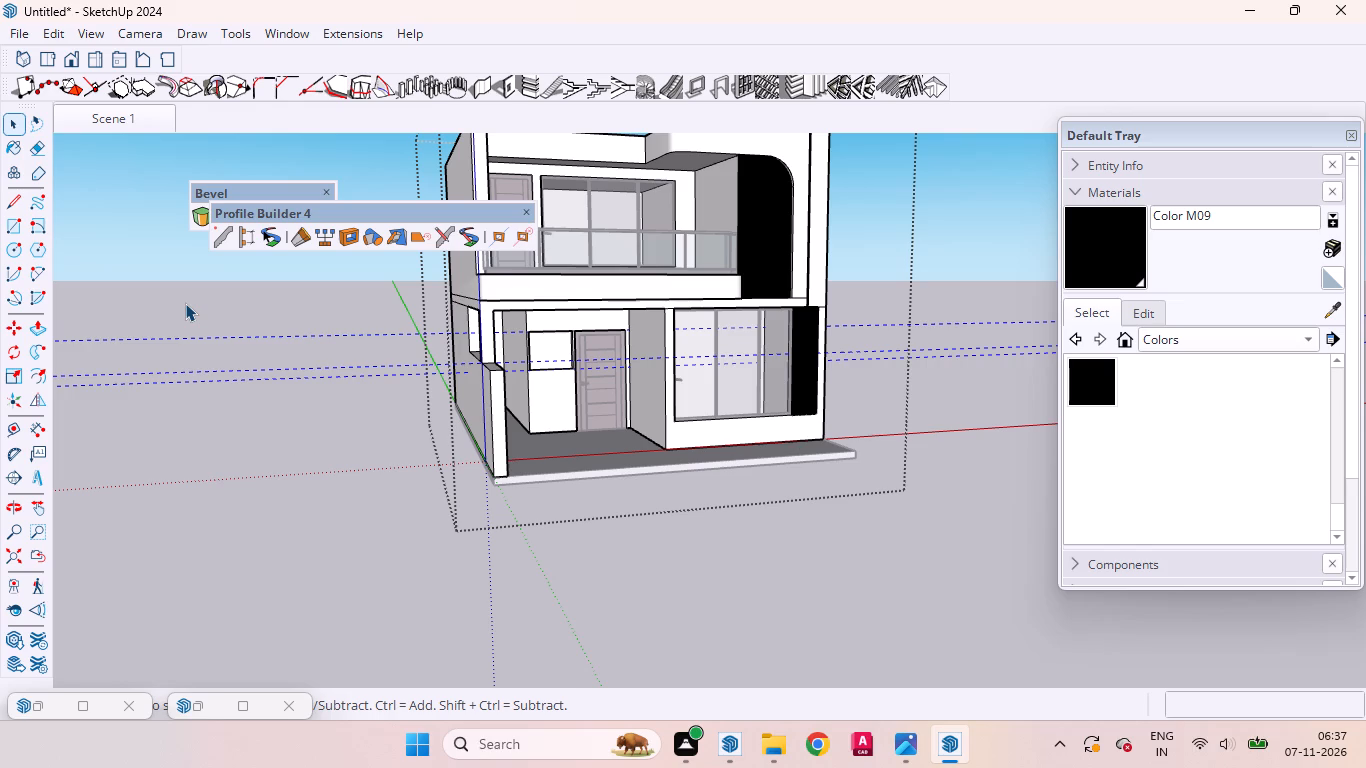
pyautogui.press('Delete')
pyautogui.click(319, 413)
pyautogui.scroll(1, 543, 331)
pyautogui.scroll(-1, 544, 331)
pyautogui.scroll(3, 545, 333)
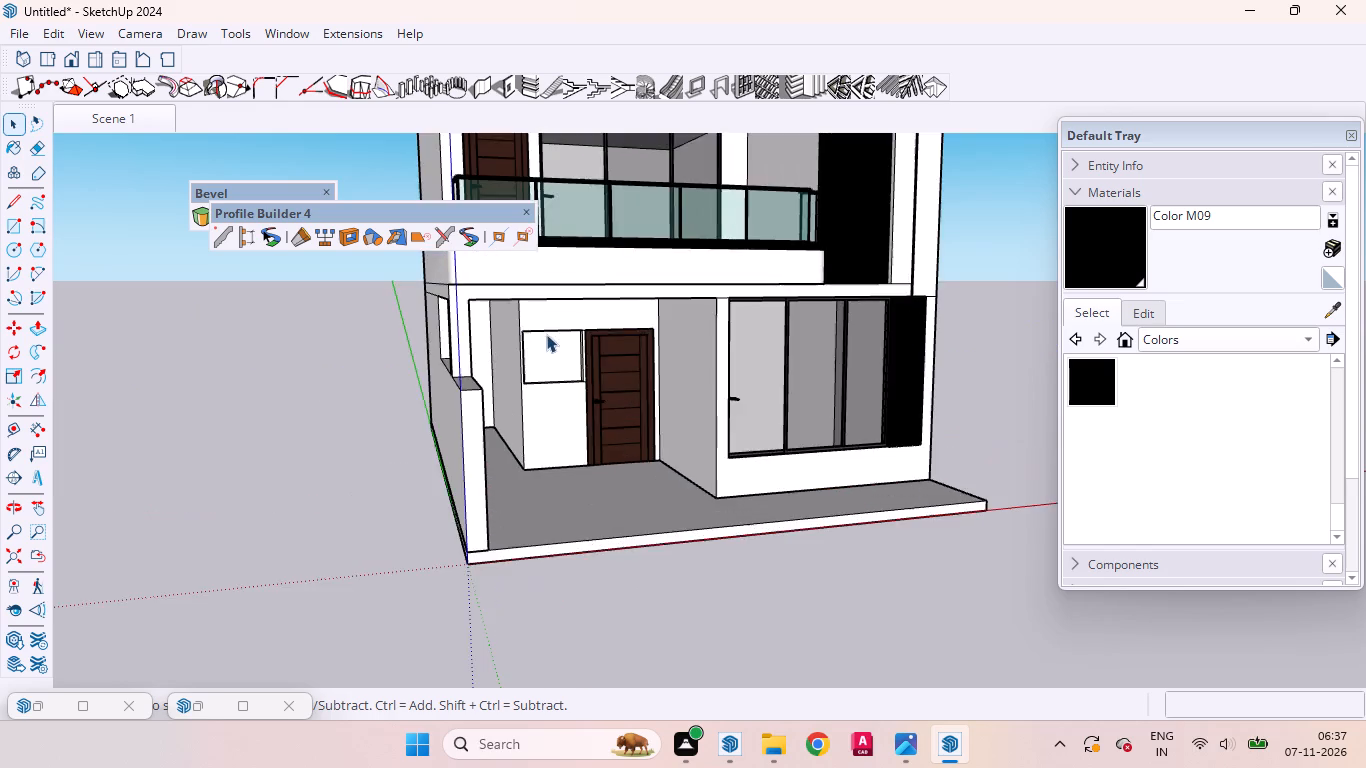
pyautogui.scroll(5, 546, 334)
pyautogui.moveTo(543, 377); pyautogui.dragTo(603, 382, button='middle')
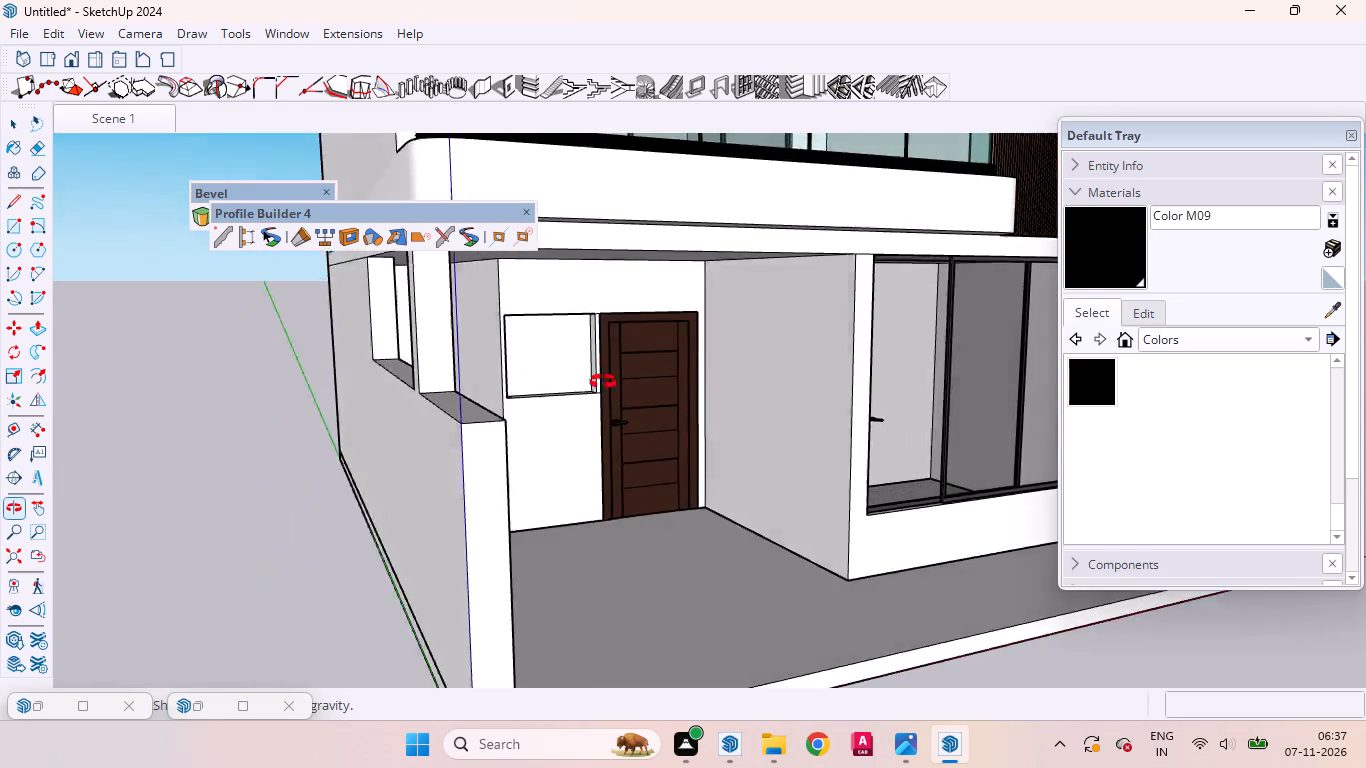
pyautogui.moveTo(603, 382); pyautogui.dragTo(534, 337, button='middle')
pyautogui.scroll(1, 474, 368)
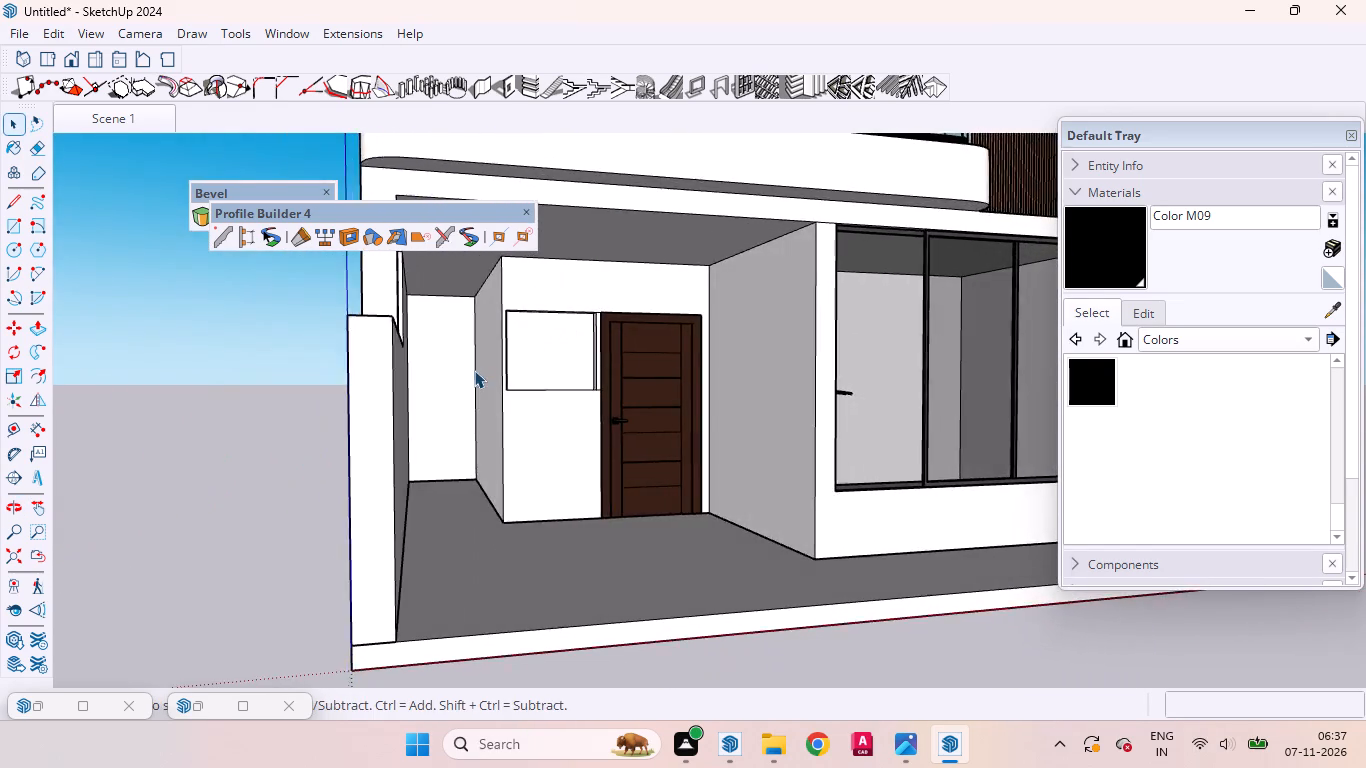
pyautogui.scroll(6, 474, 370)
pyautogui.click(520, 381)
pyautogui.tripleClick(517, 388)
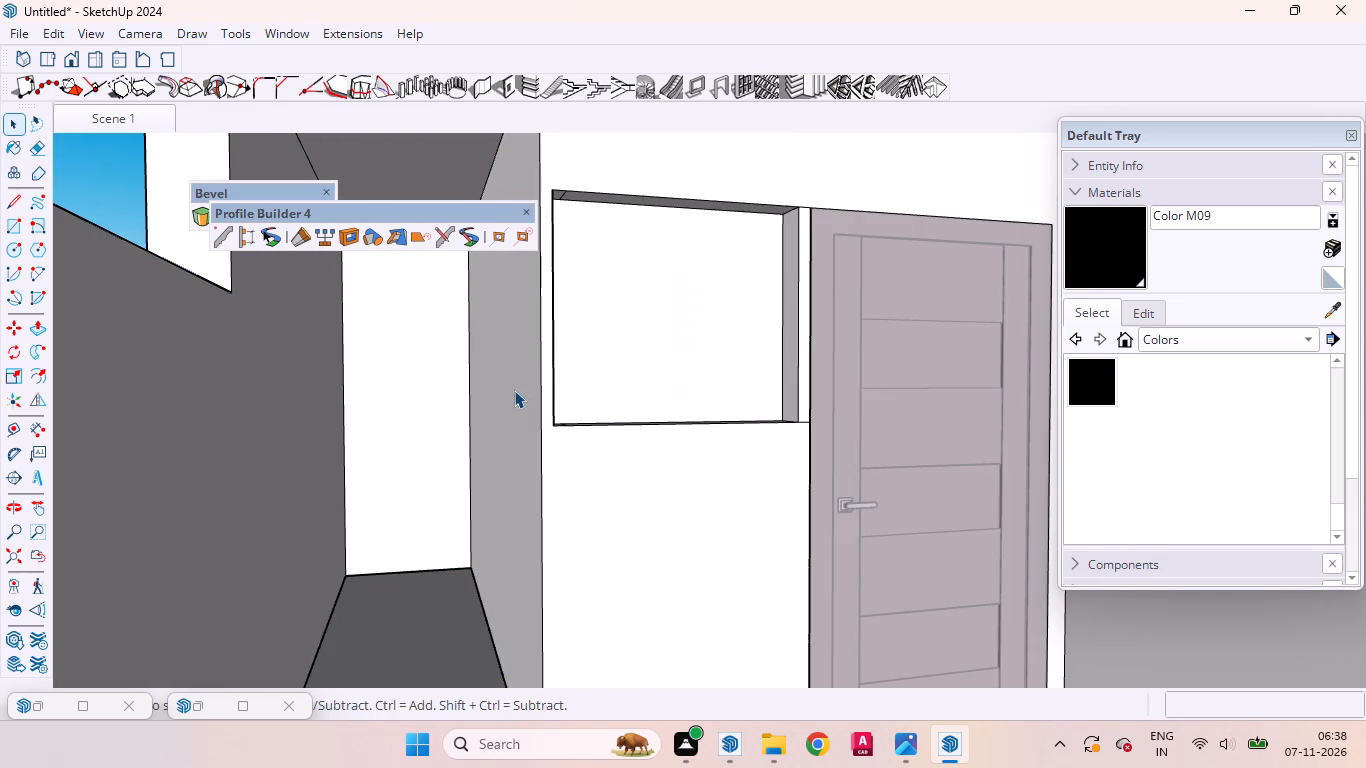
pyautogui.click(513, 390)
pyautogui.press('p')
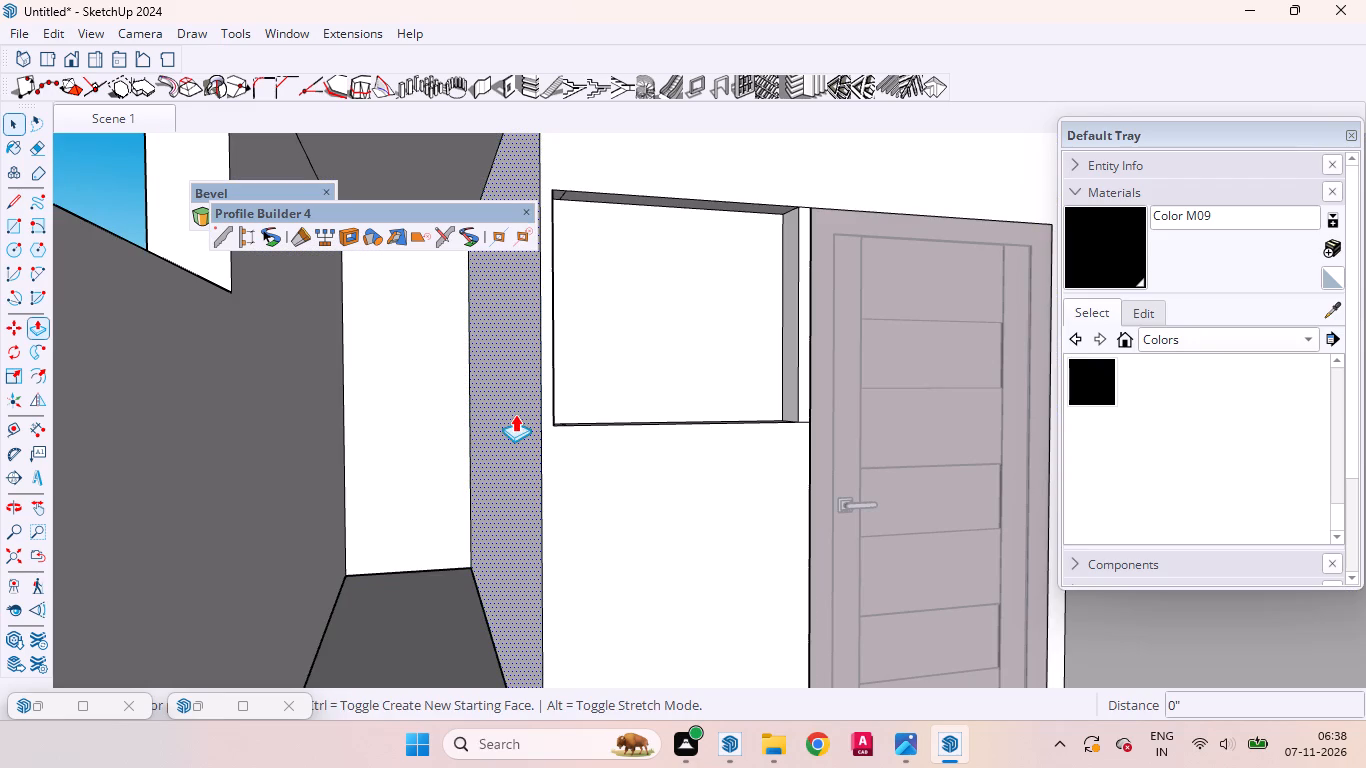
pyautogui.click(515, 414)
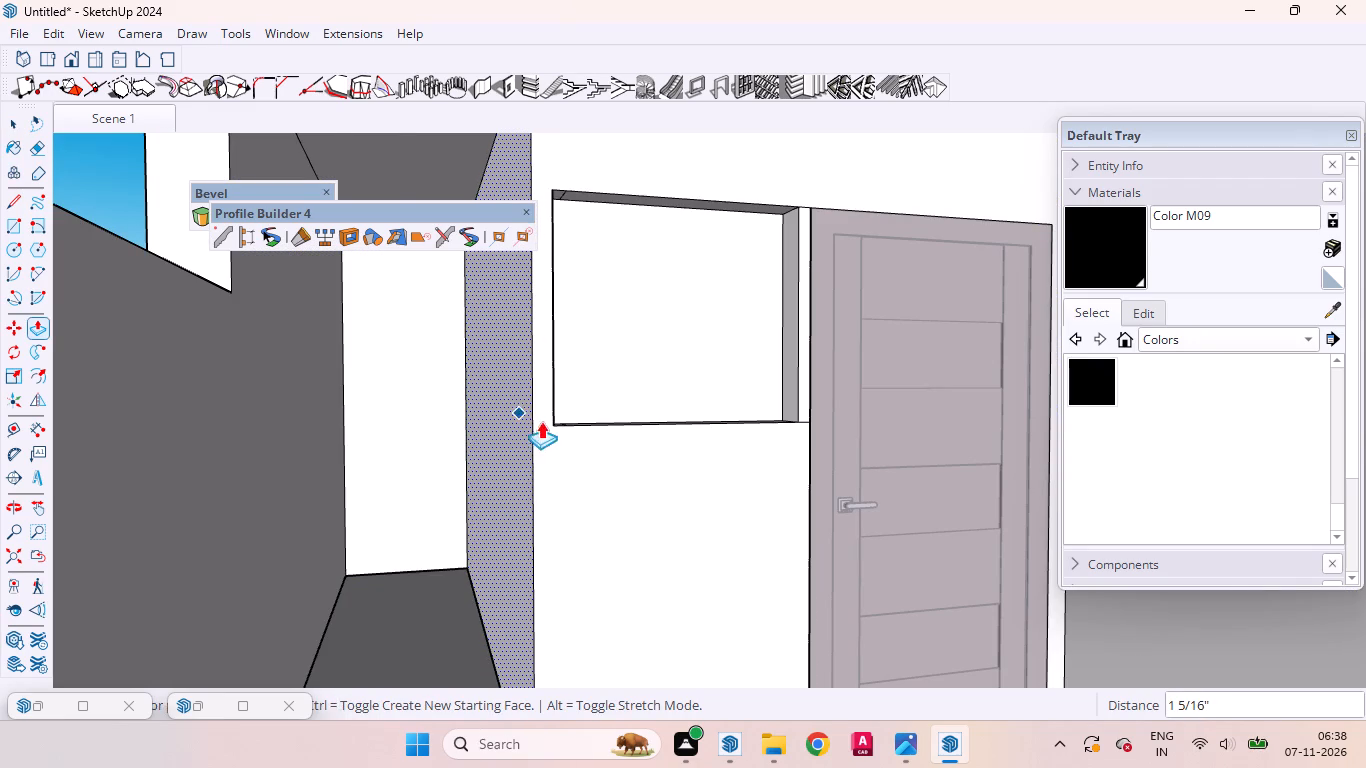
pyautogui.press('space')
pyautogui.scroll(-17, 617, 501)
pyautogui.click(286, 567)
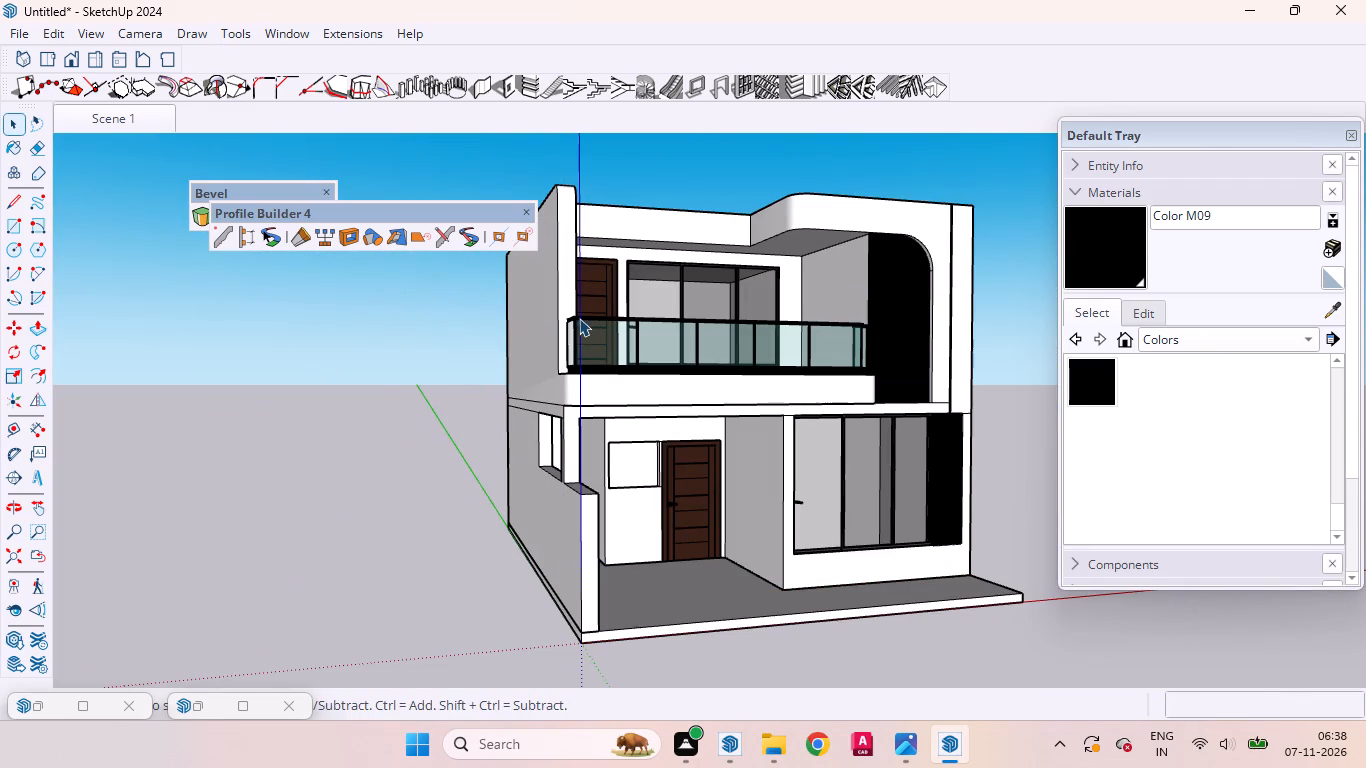
# Open the 3D Warehouse model library.
pyautogui.click(292, 43)
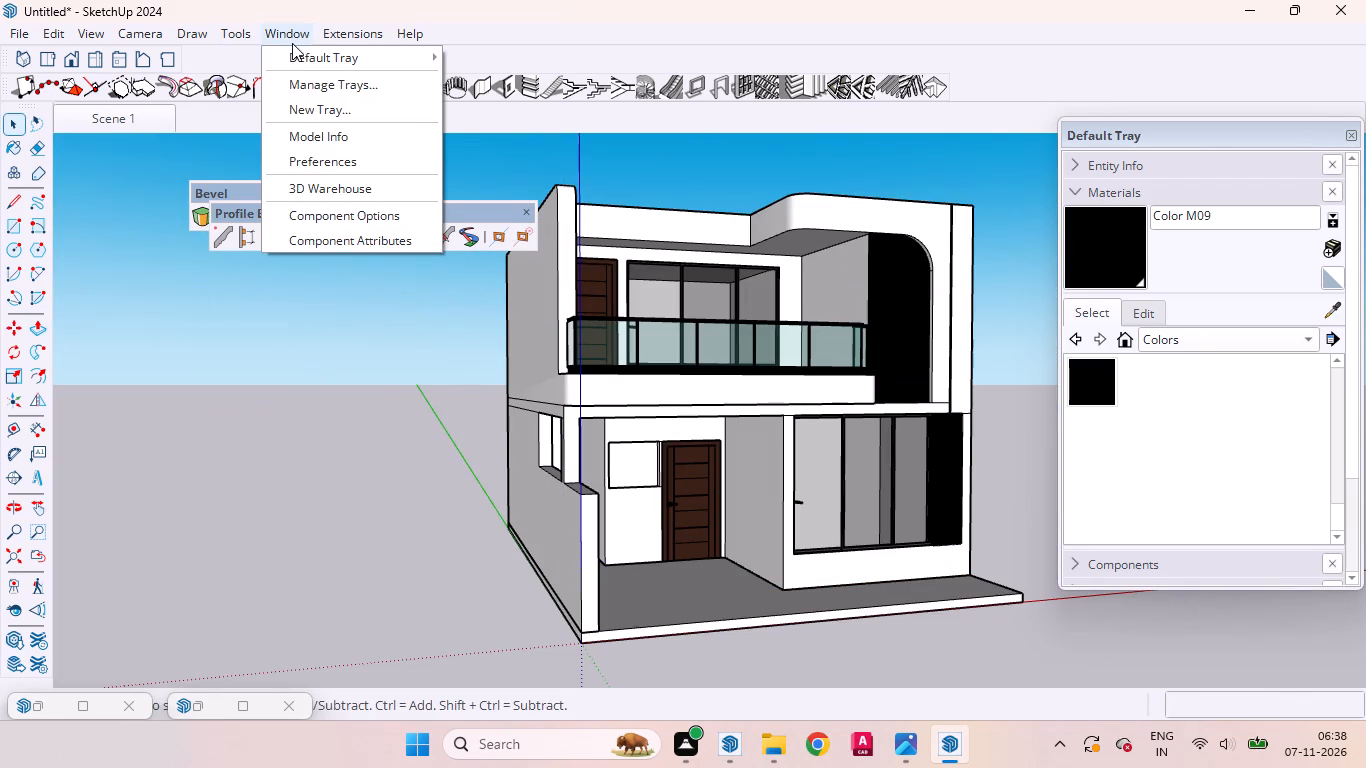
pyautogui.click(310, 189)
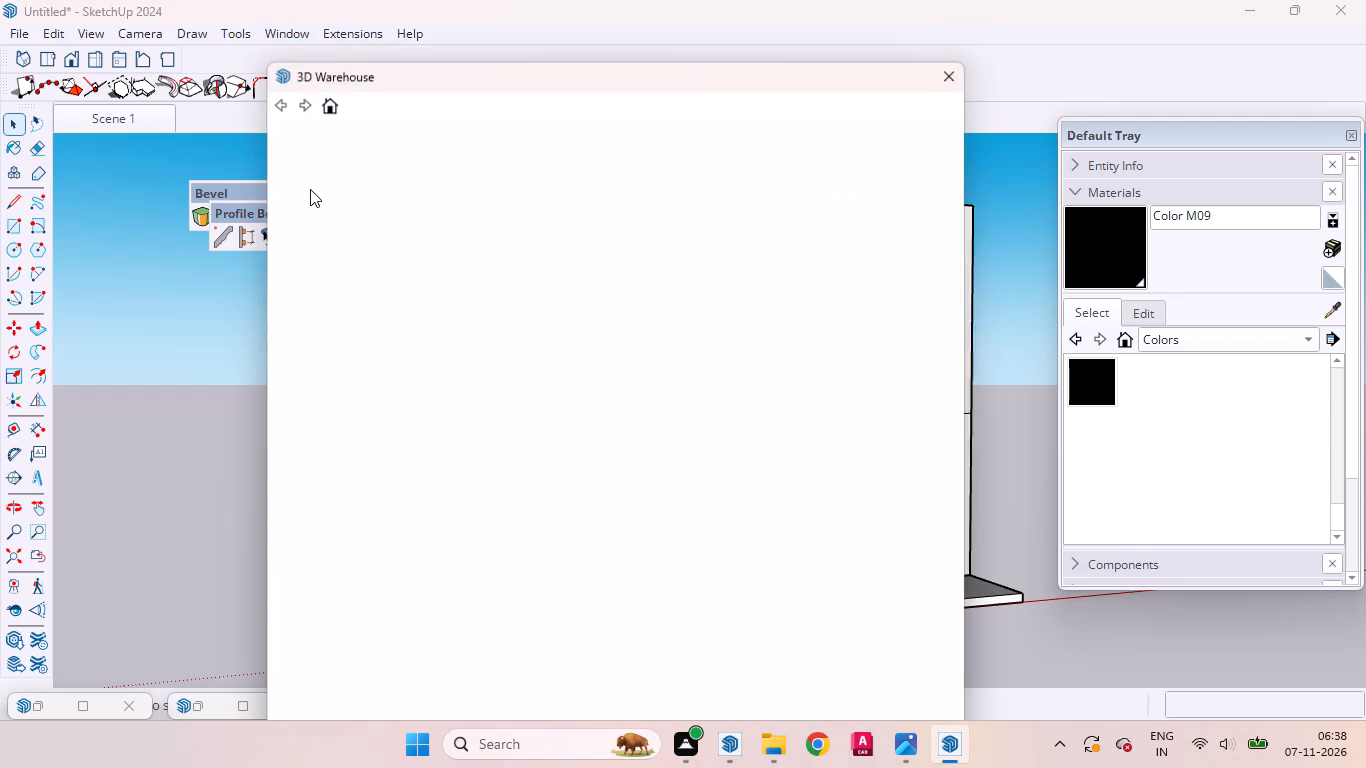
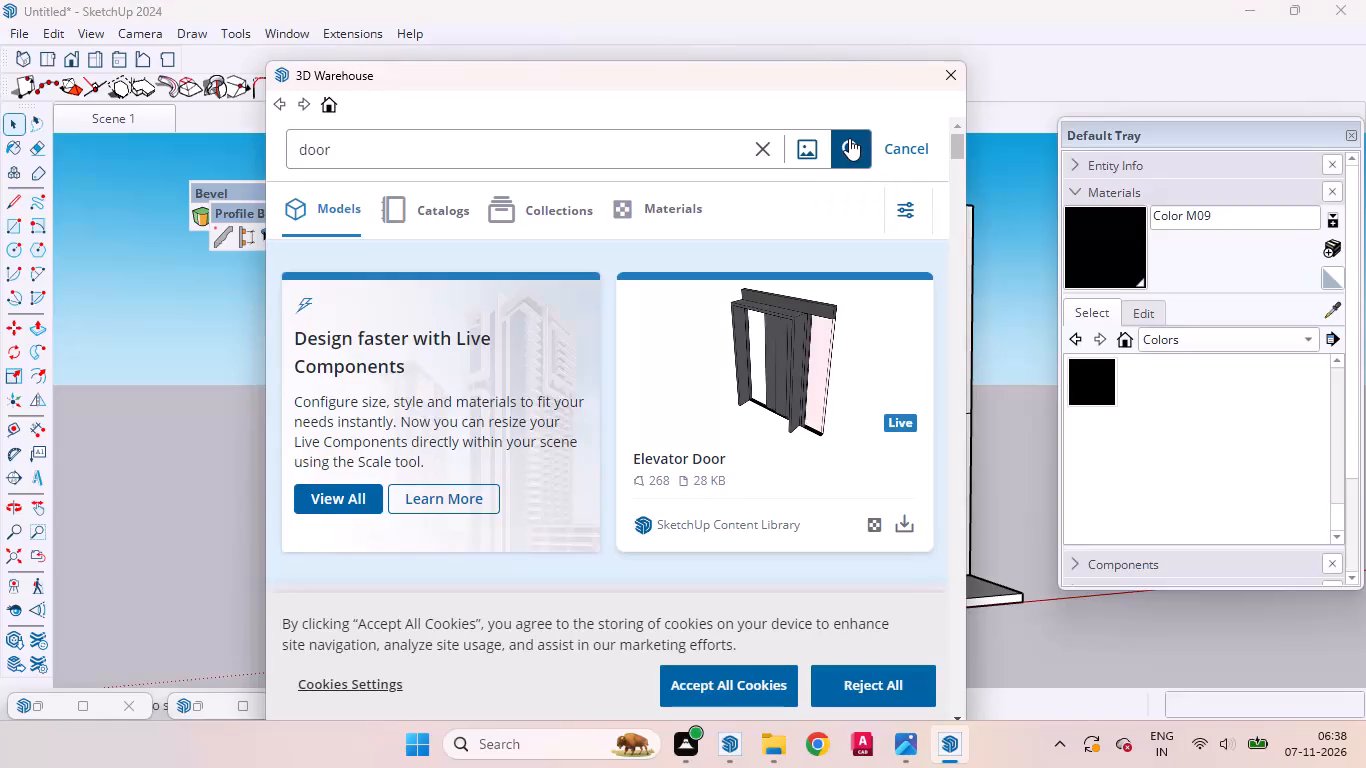
# Replace the door query and search the 3D Warehouse for "window".
pyautogui.click(511, 164)
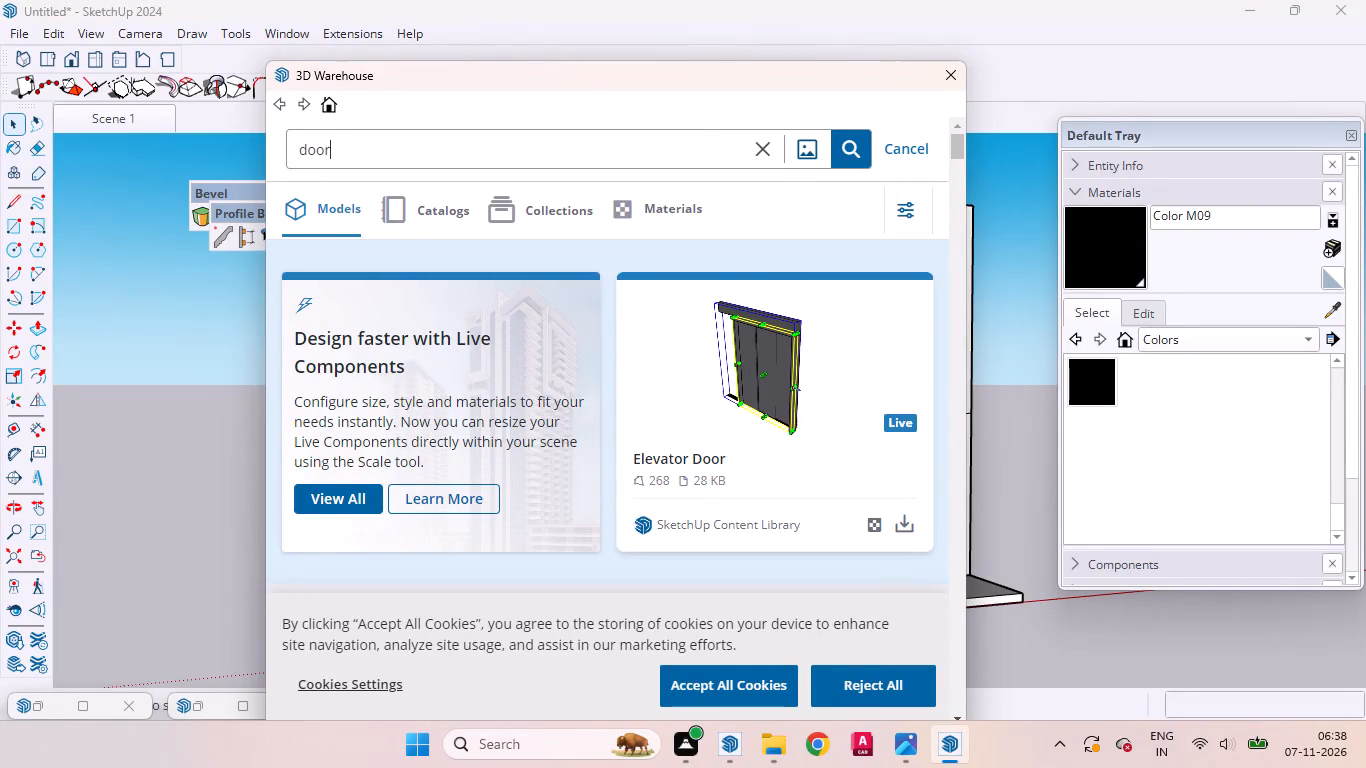
pyautogui.press('BackSpace')
pyautogui.press('BackSpace')
pyautogui.press('BackSpace')
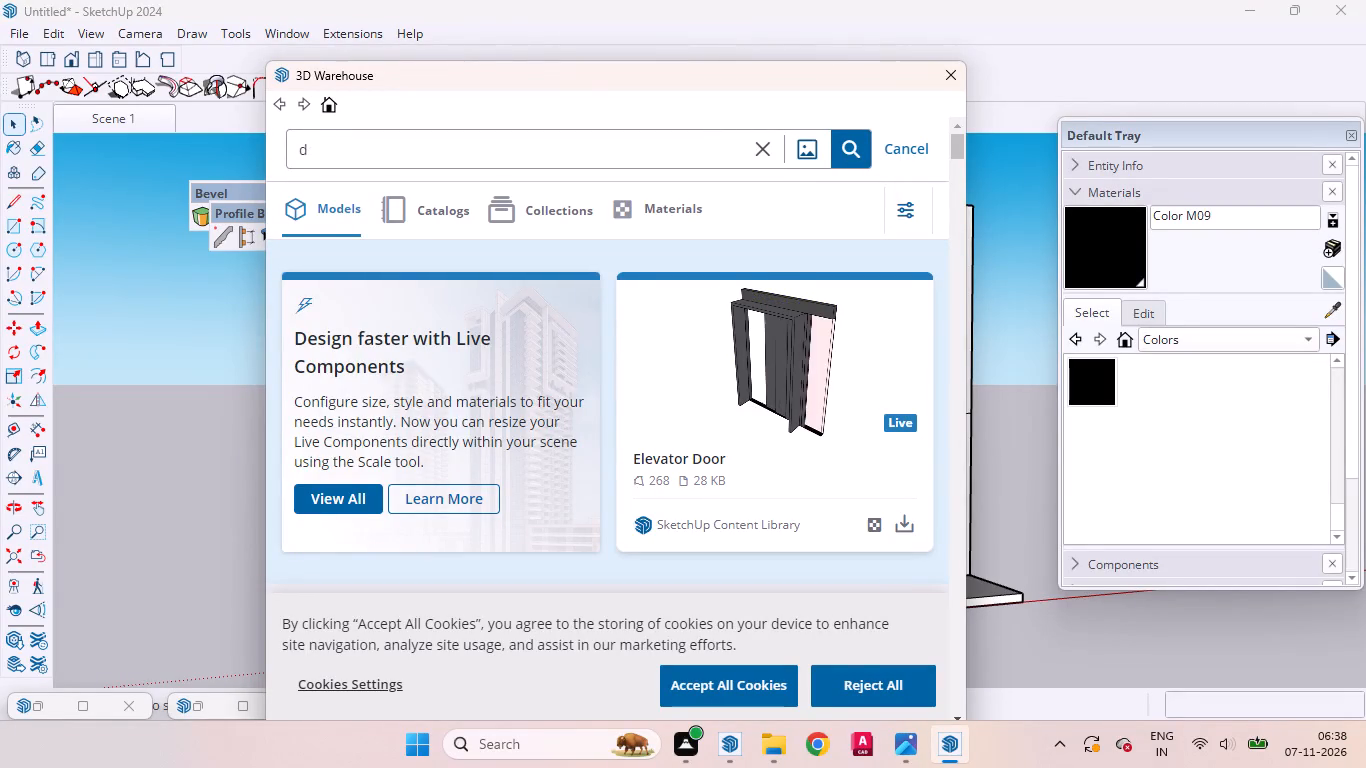
pyautogui.press('BackSpace')
pyautogui.press('BackSpace')
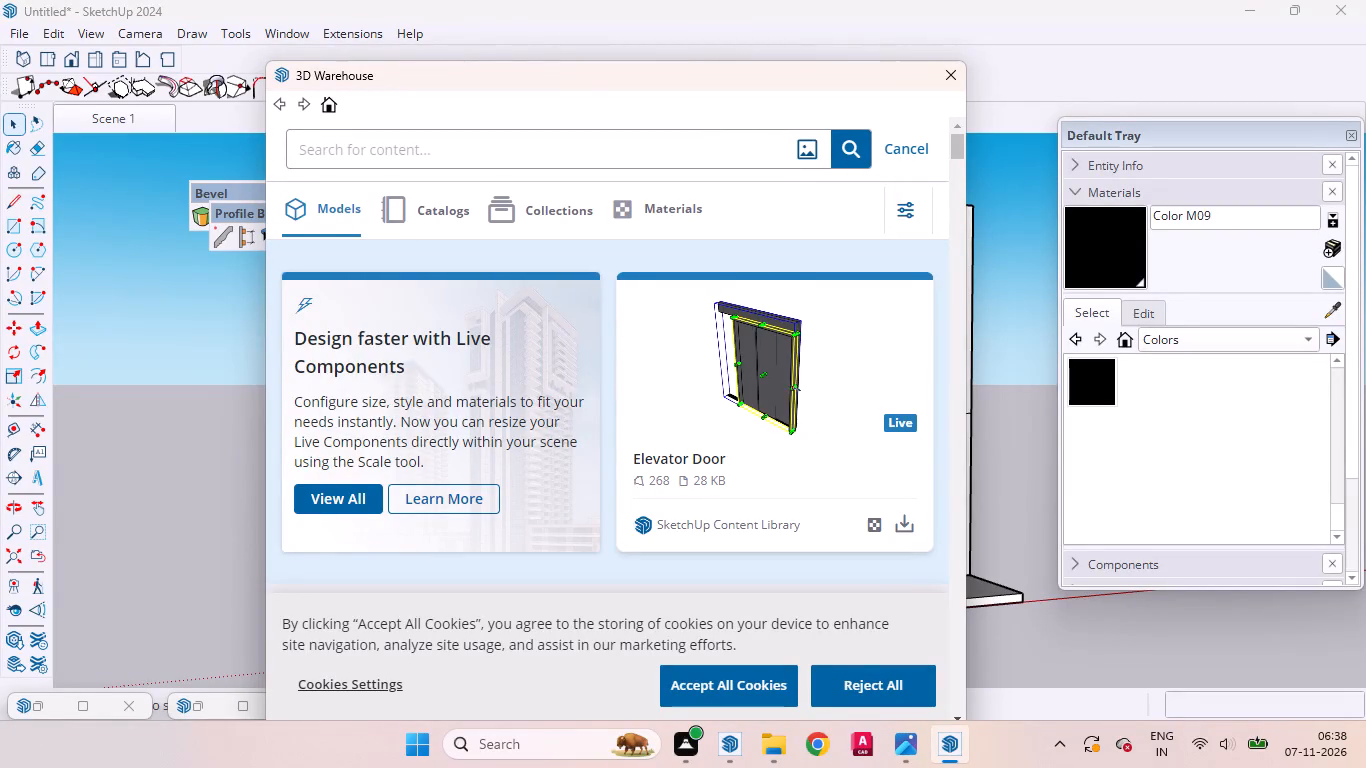
pyautogui.write('win')
pyautogui.press('d')
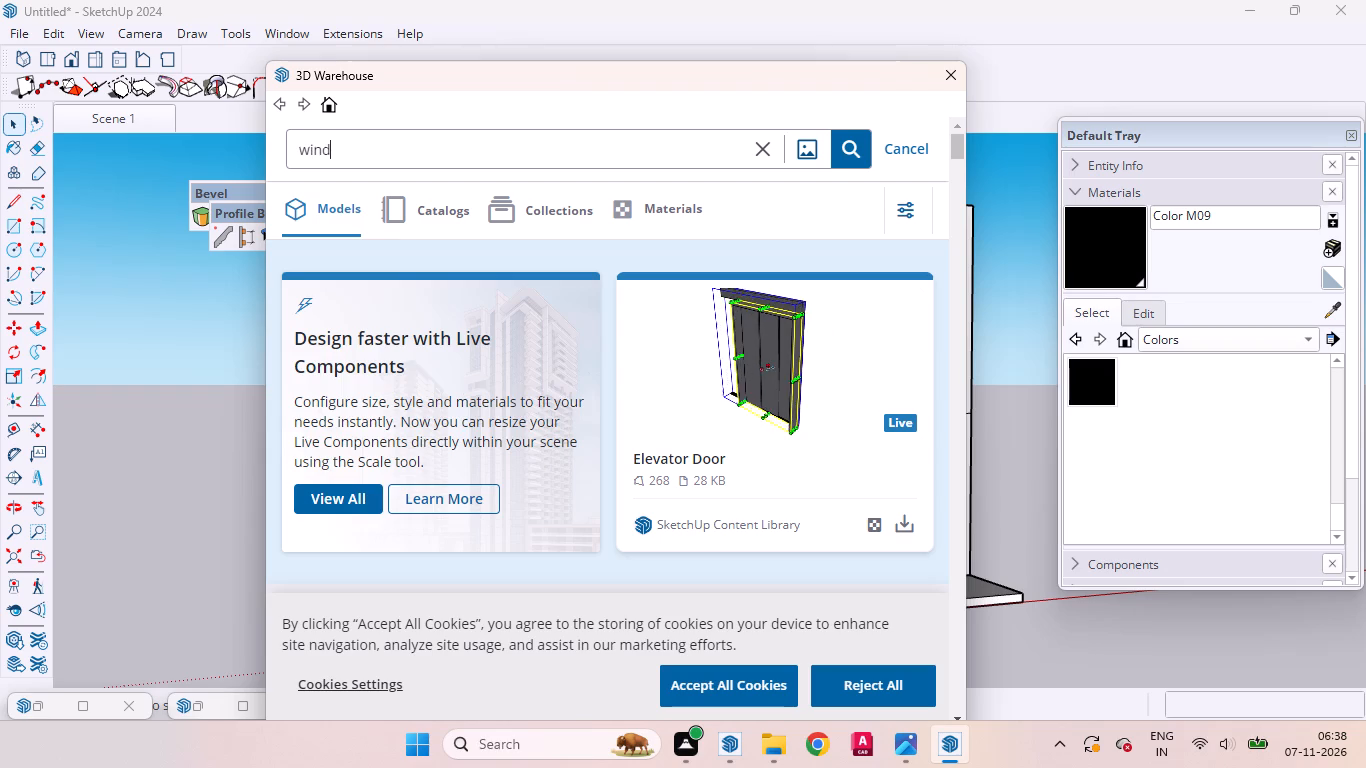
pyautogui.press('o')
pyautogui.press('w')
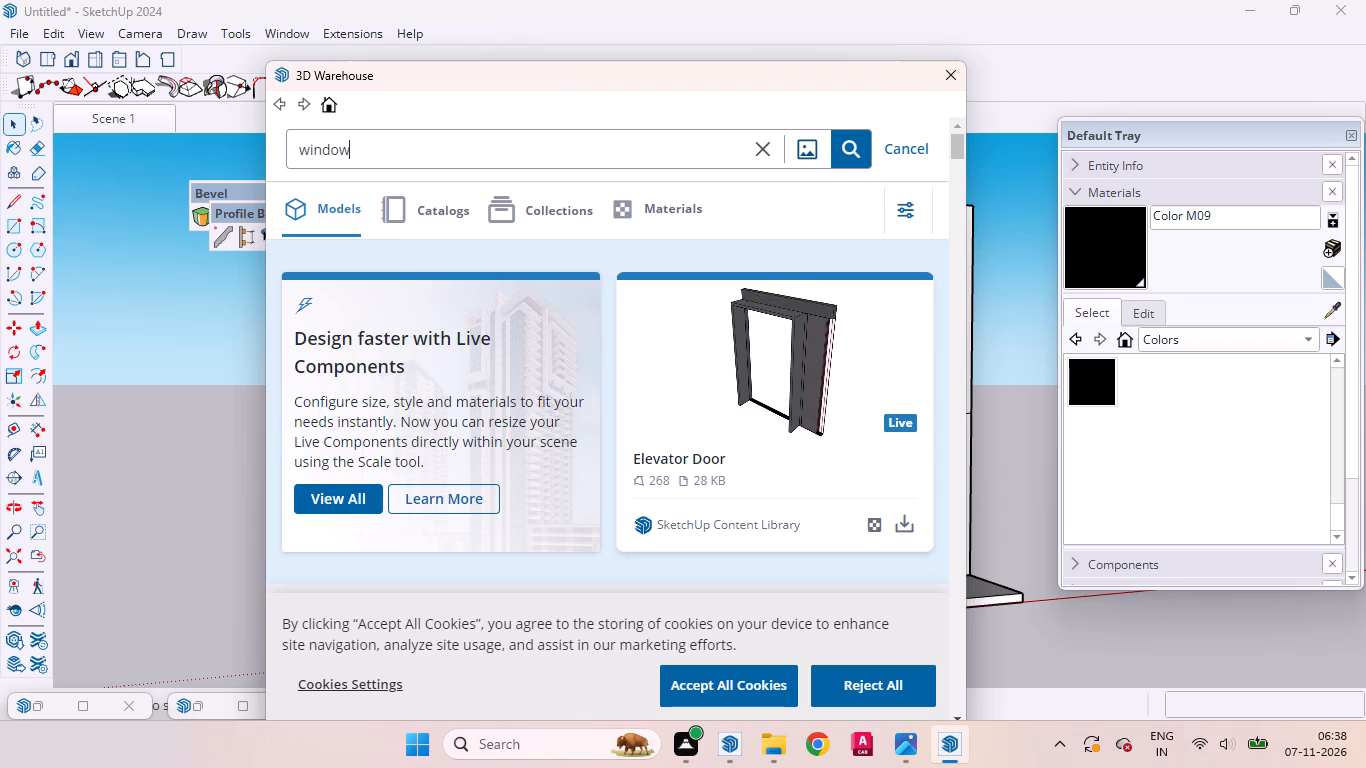
pyautogui.press('Return')
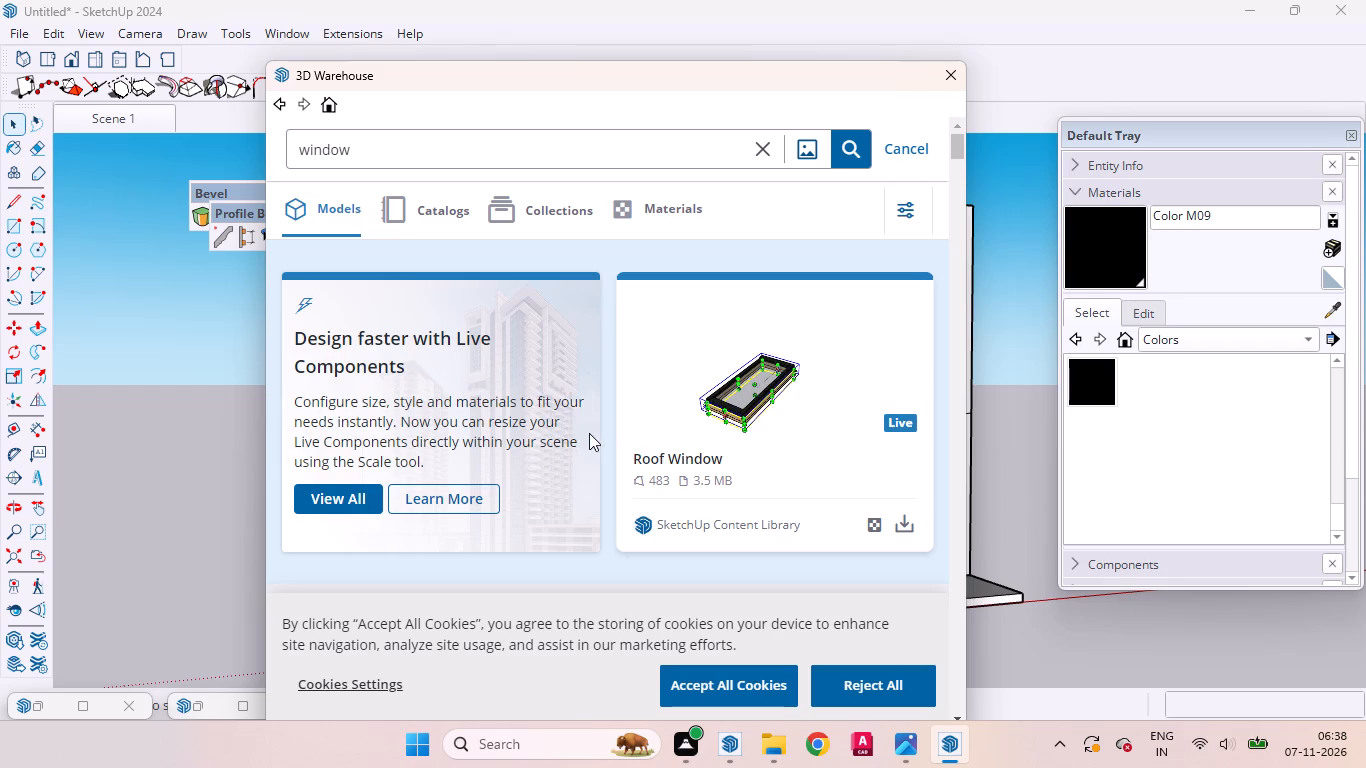
# Browse the window models in the search results for a design that suits the house.
pyautogui.scroll(-3, 591, 436)
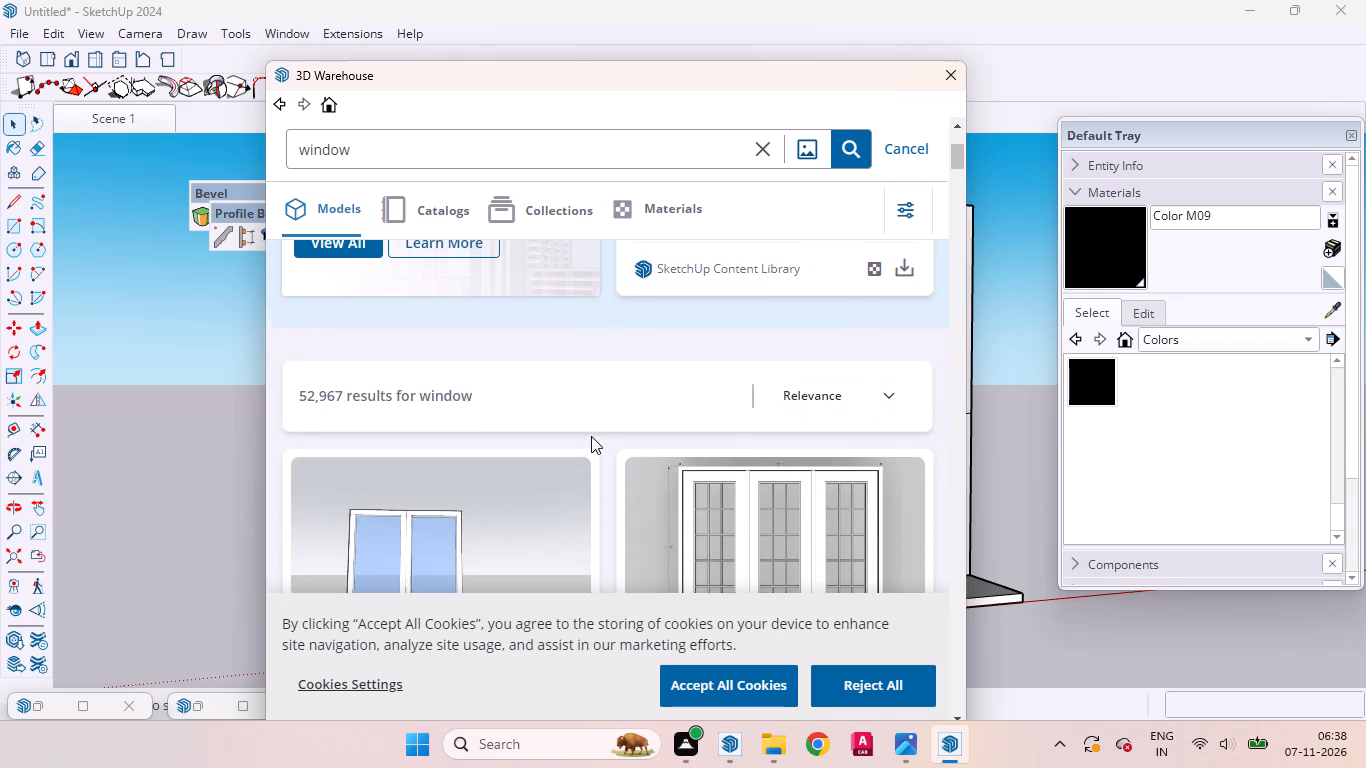
pyautogui.scroll(-4, 591, 436)
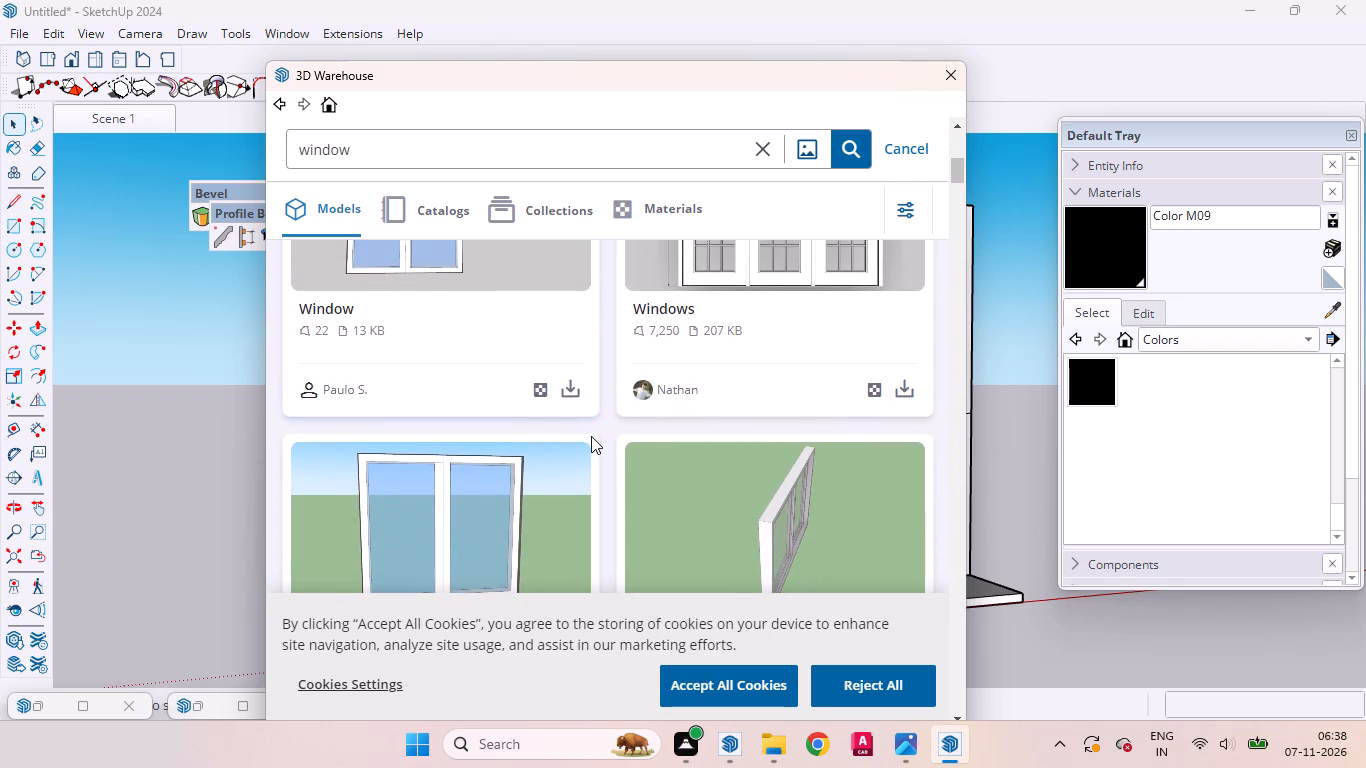
pyautogui.scroll(-3, 591, 436)
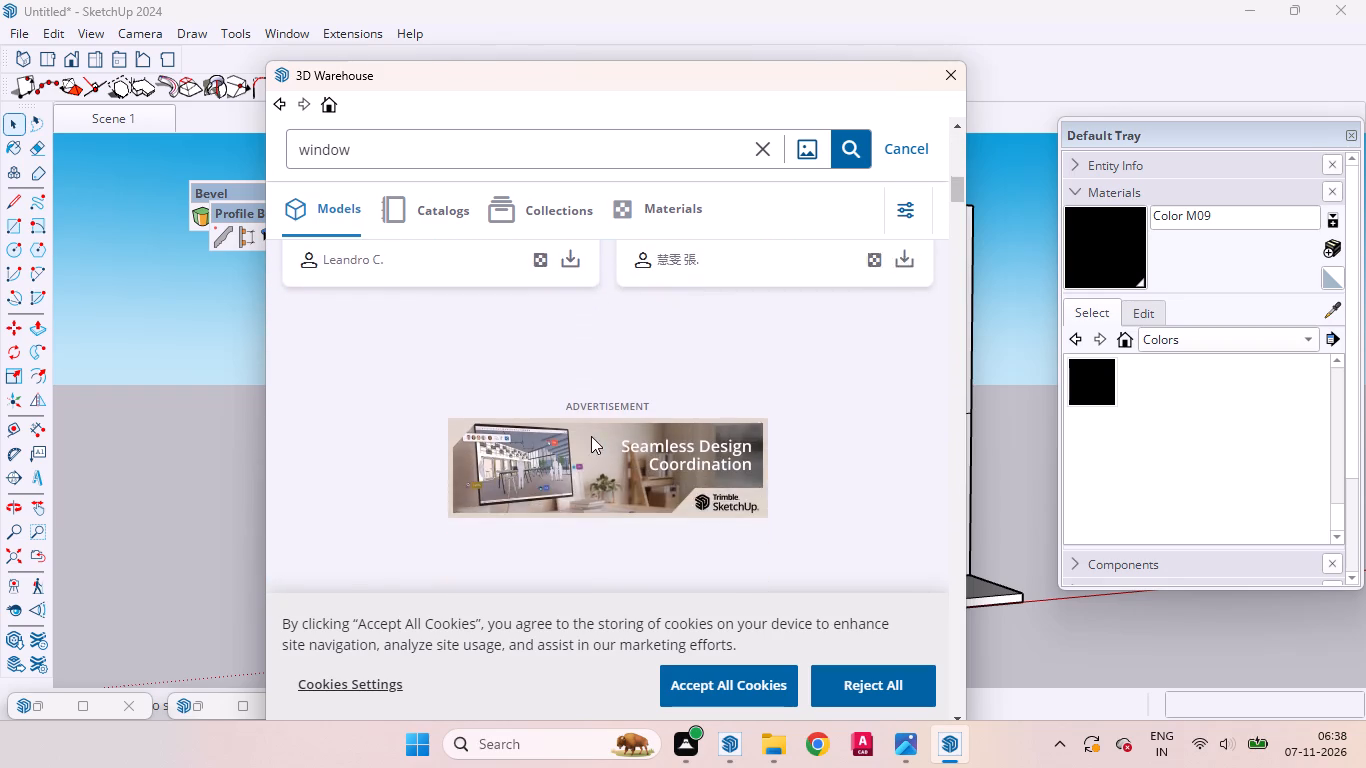
pyautogui.scroll(-4, 591, 436)
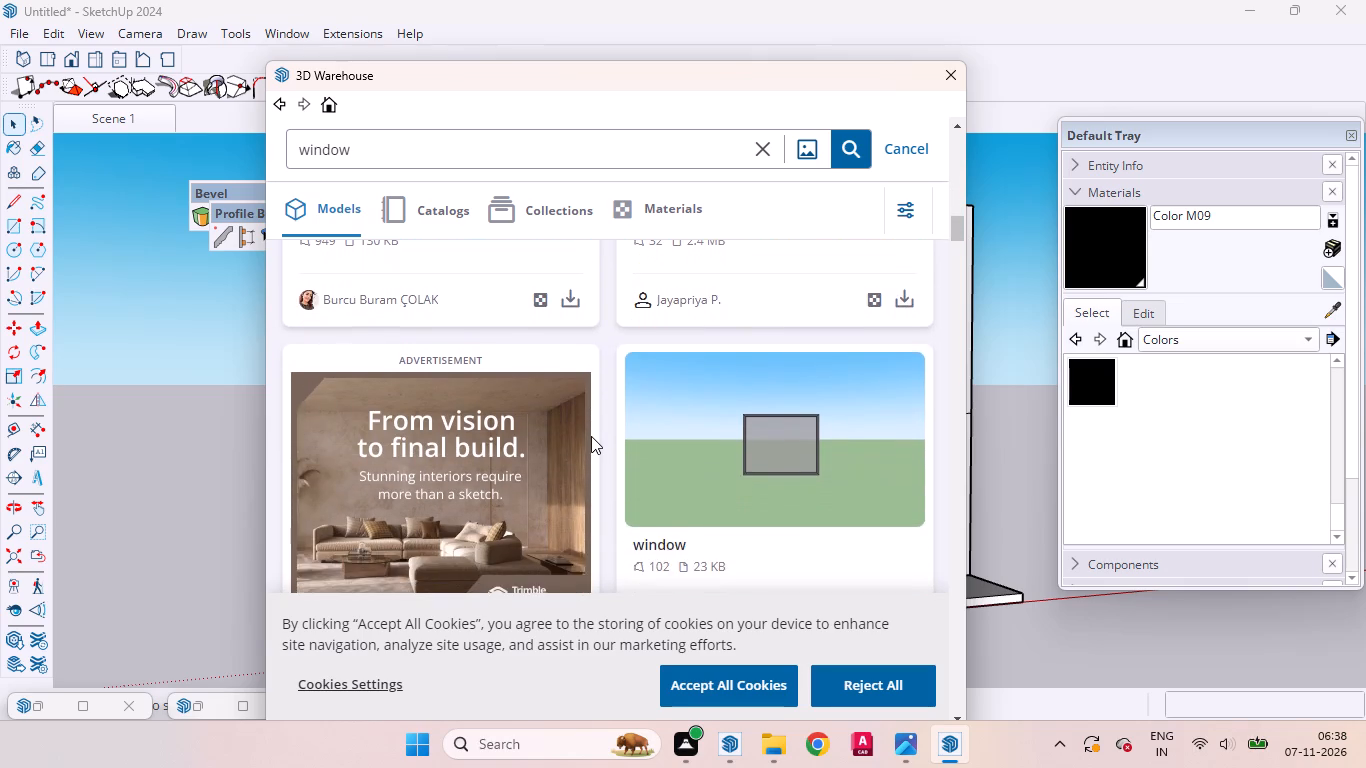
pyautogui.scroll(-2, 591, 436)
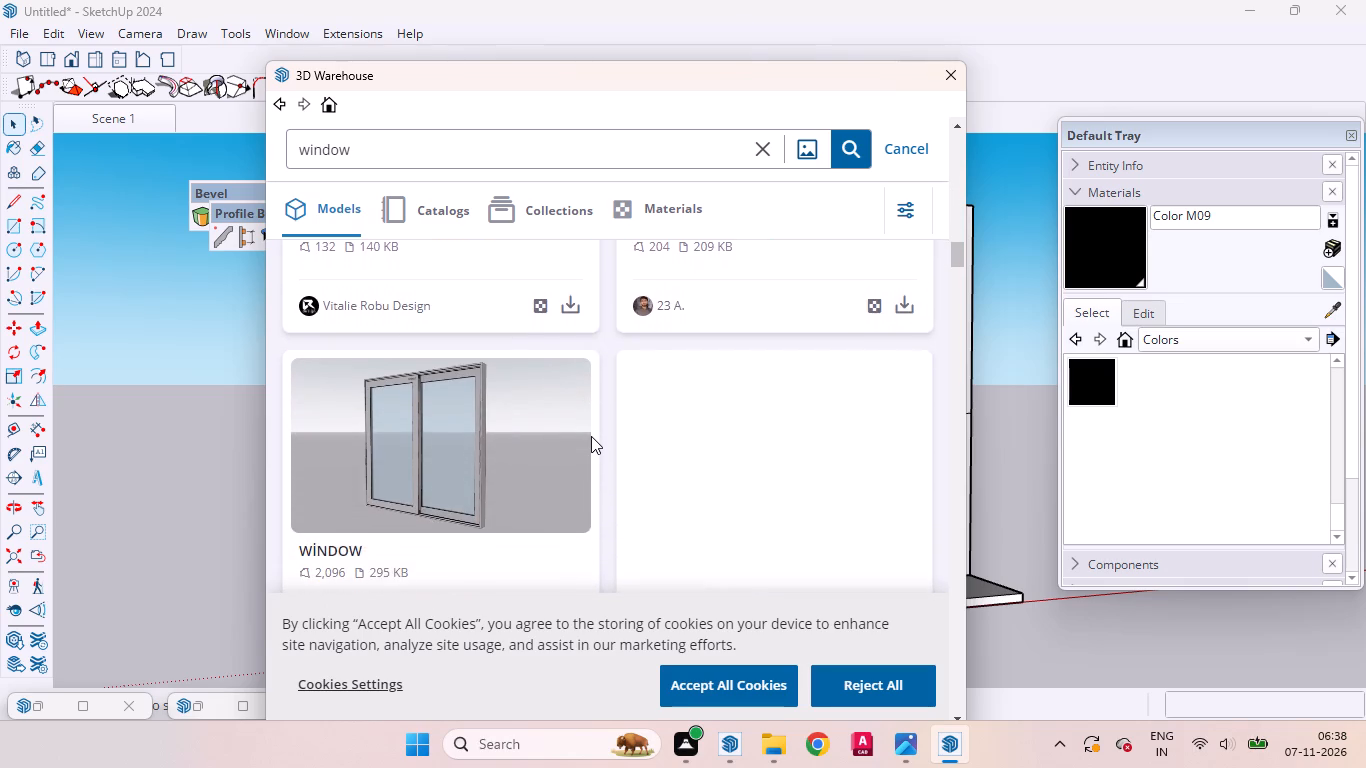
pyautogui.scroll(-2, 591, 436)
pyautogui.scroll(2, 591, 436)
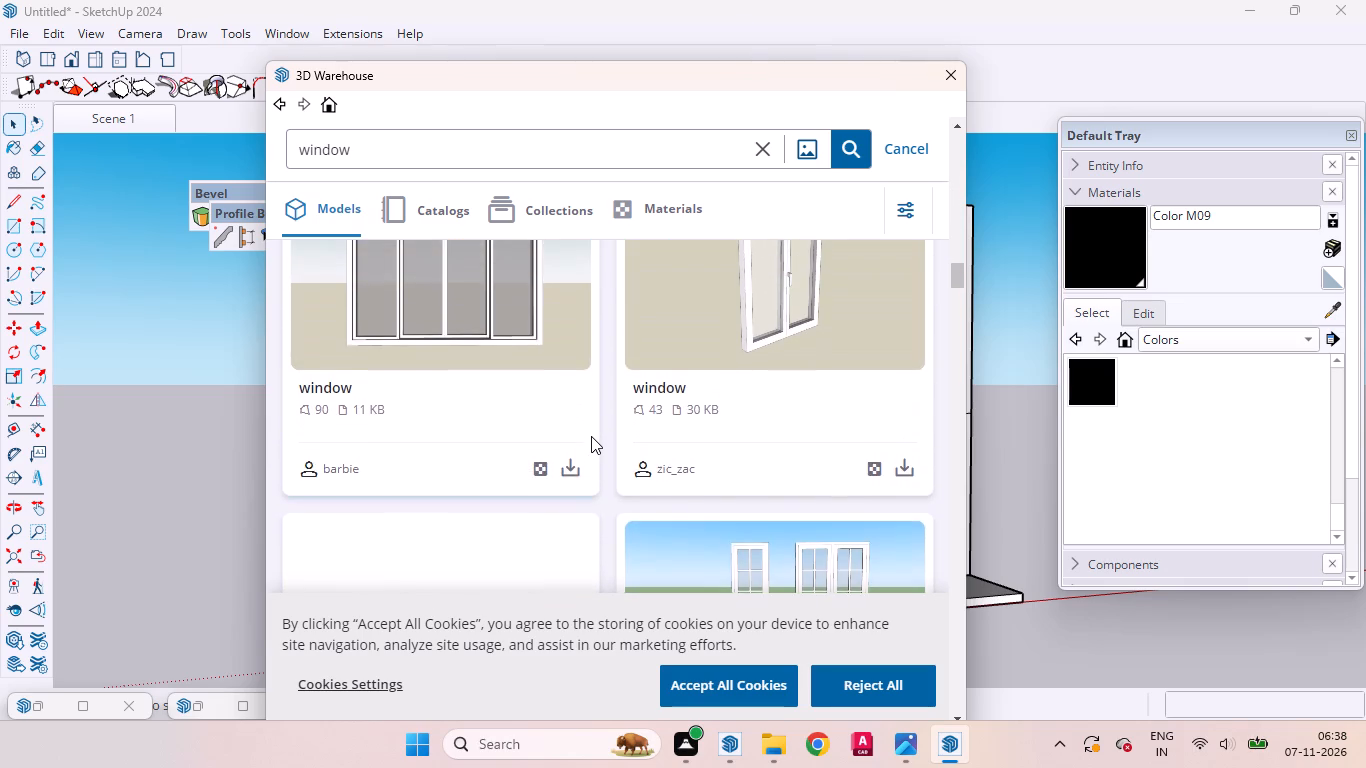
pyautogui.scroll(-1, 591, 436)
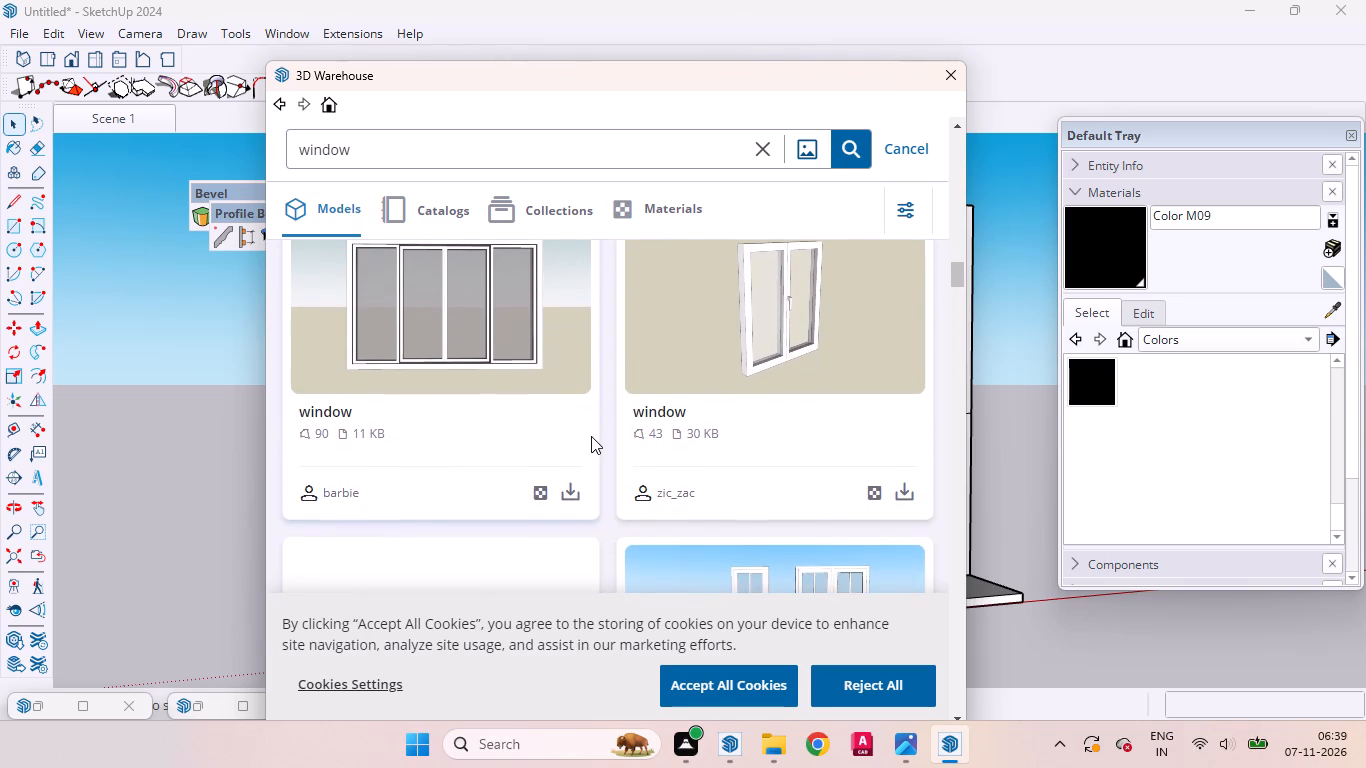
pyautogui.scroll(-3, 591, 436)
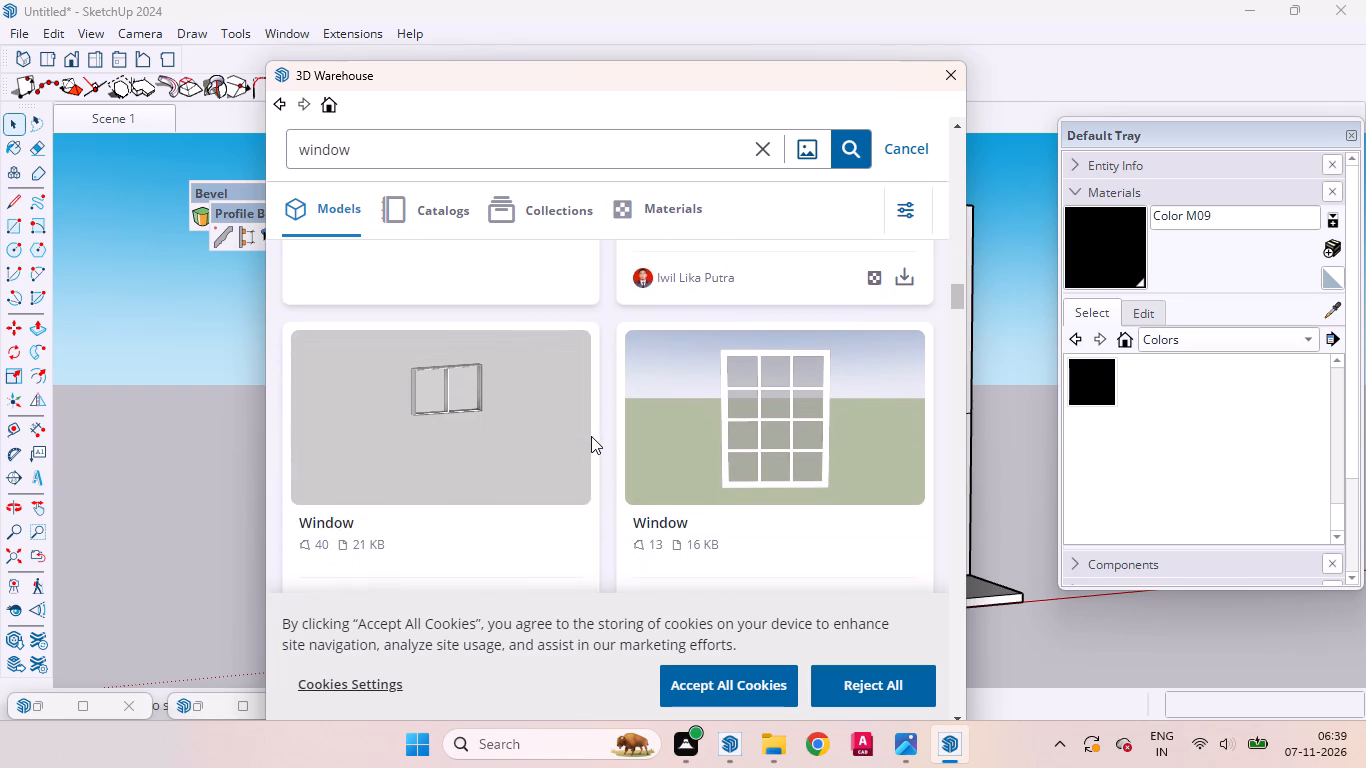
pyautogui.scroll(-2, 591, 436)
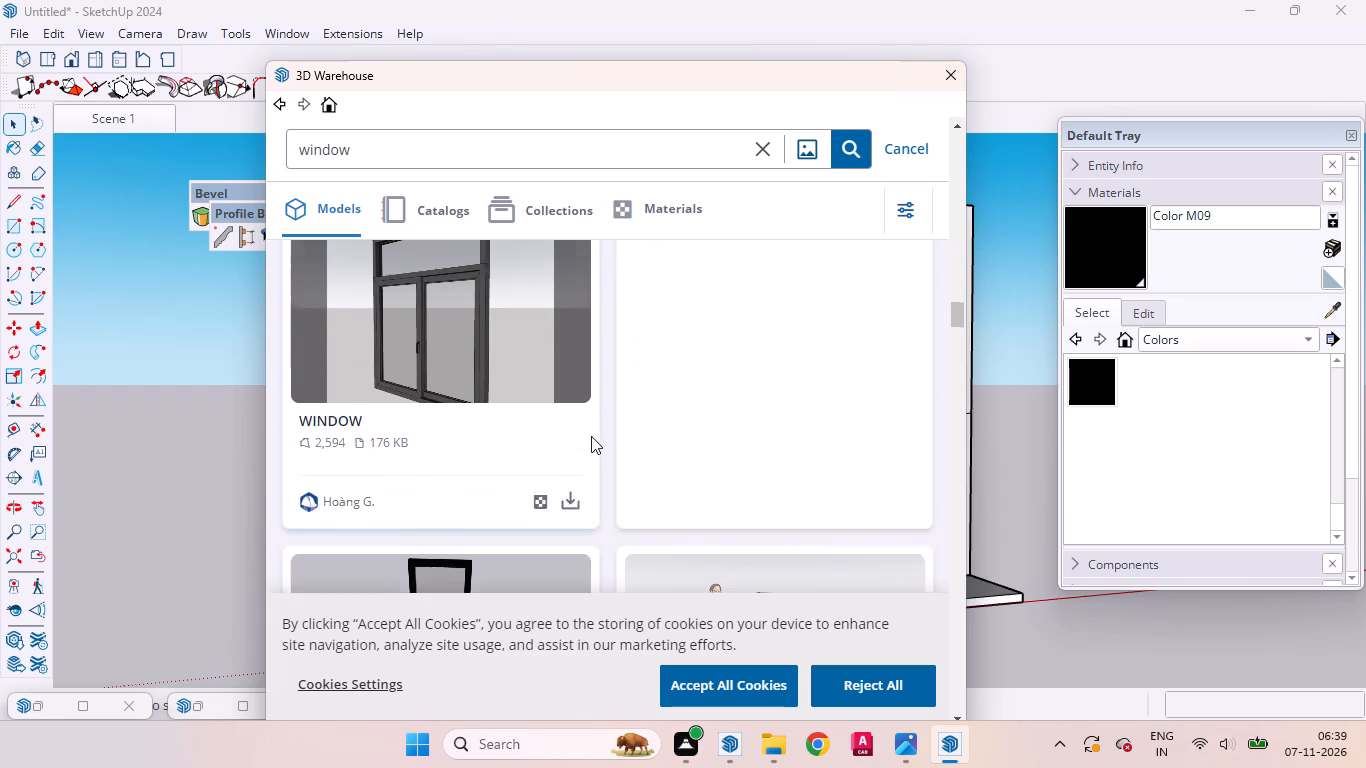
pyautogui.scroll(-3, 591, 436)
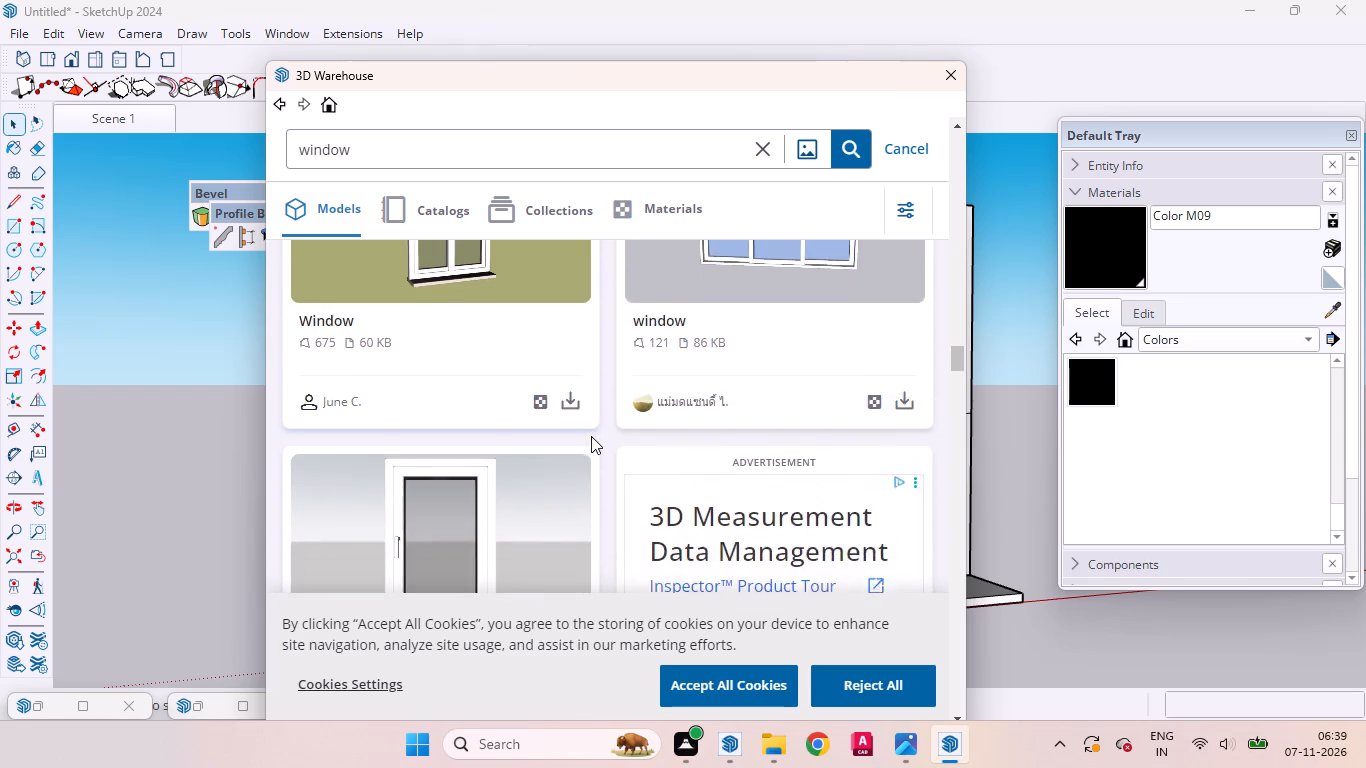
pyautogui.scroll(4, 591, 436)
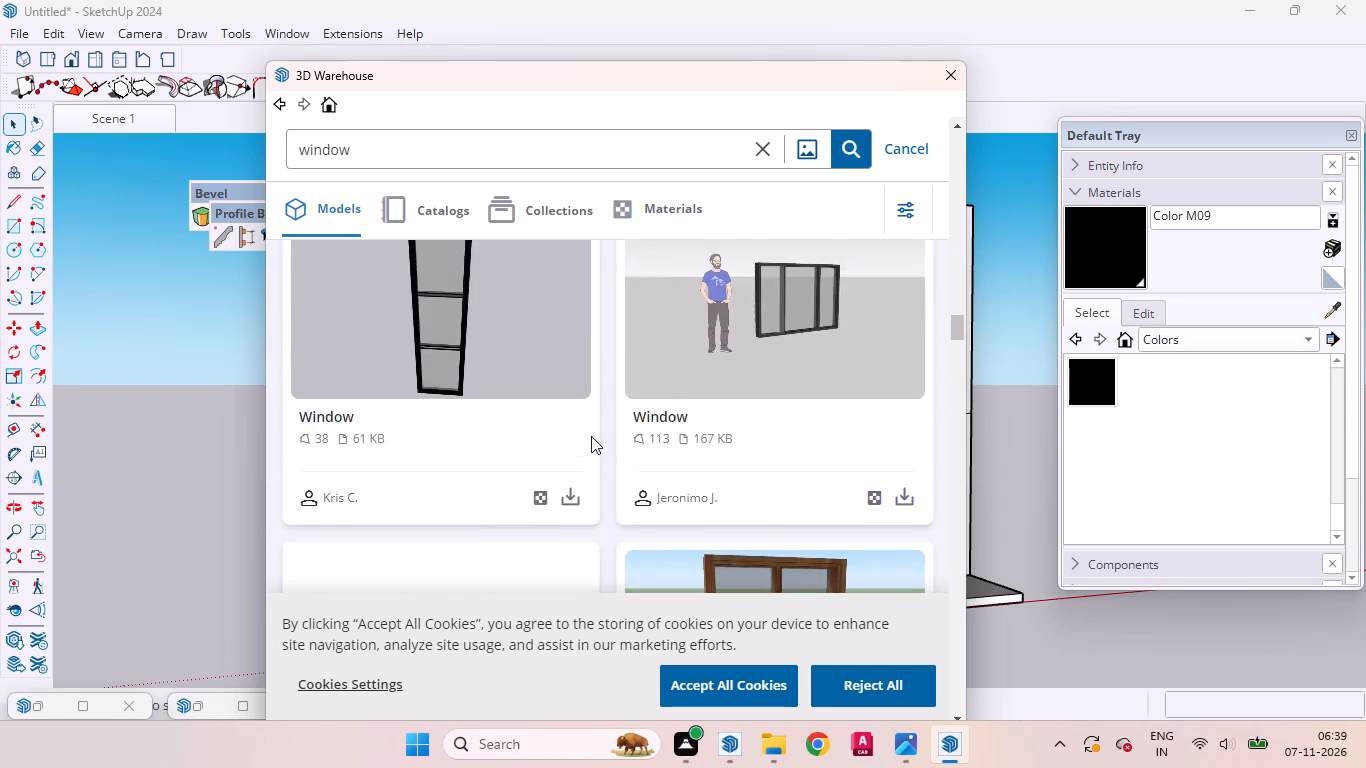
pyautogui.scroll(3, 591, 436)
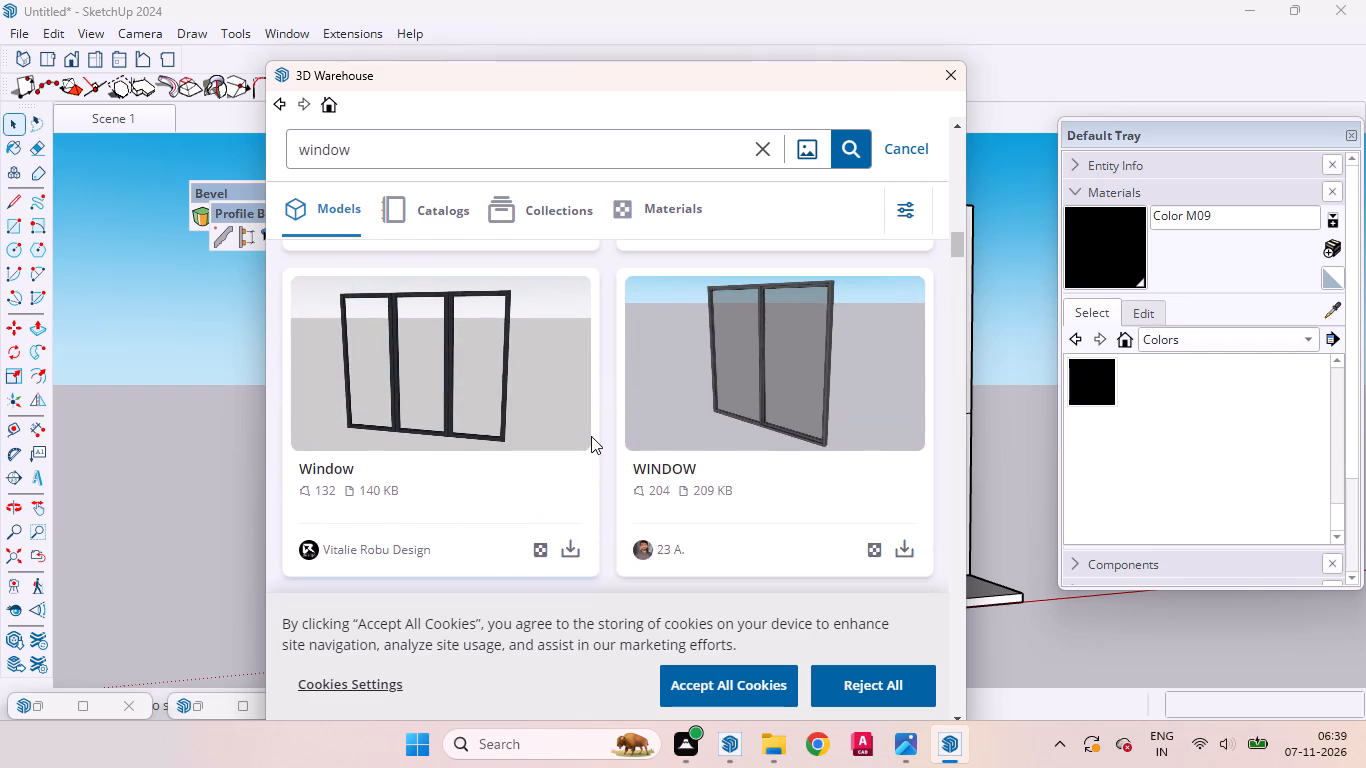
pyautogui.scroll(7, 591, 436)
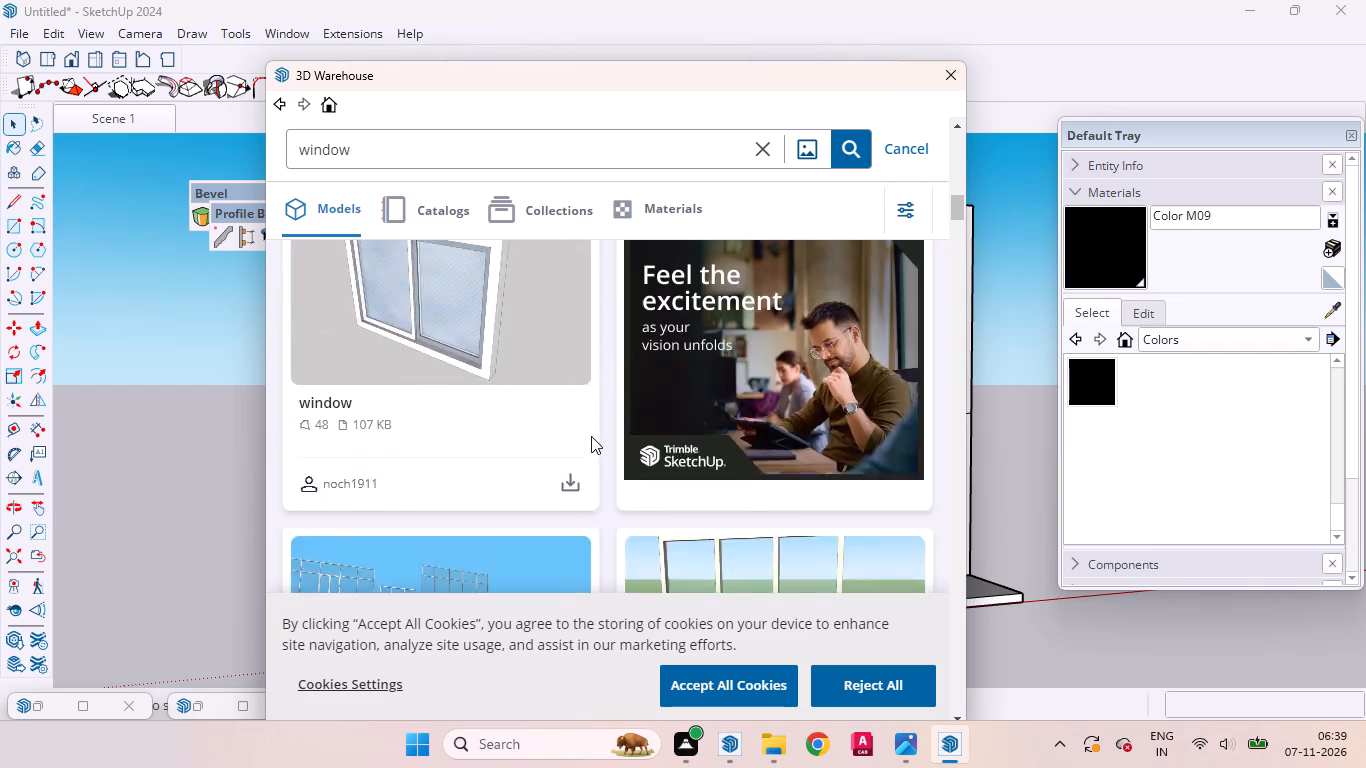
pyautogui.scroll(1, 591, 436)
pyautogui.scroll(-2, 591, 436)
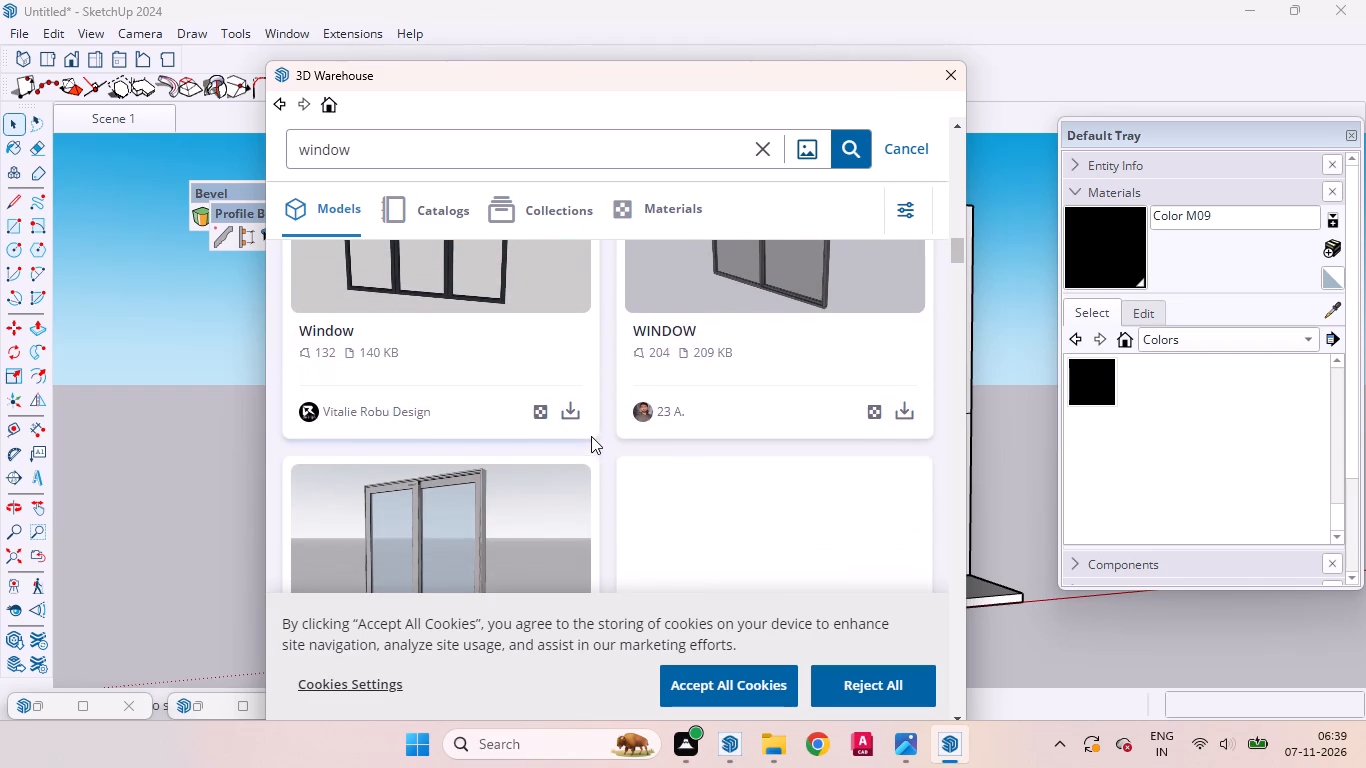
pyautogui.scroll(-3, 591, 436)
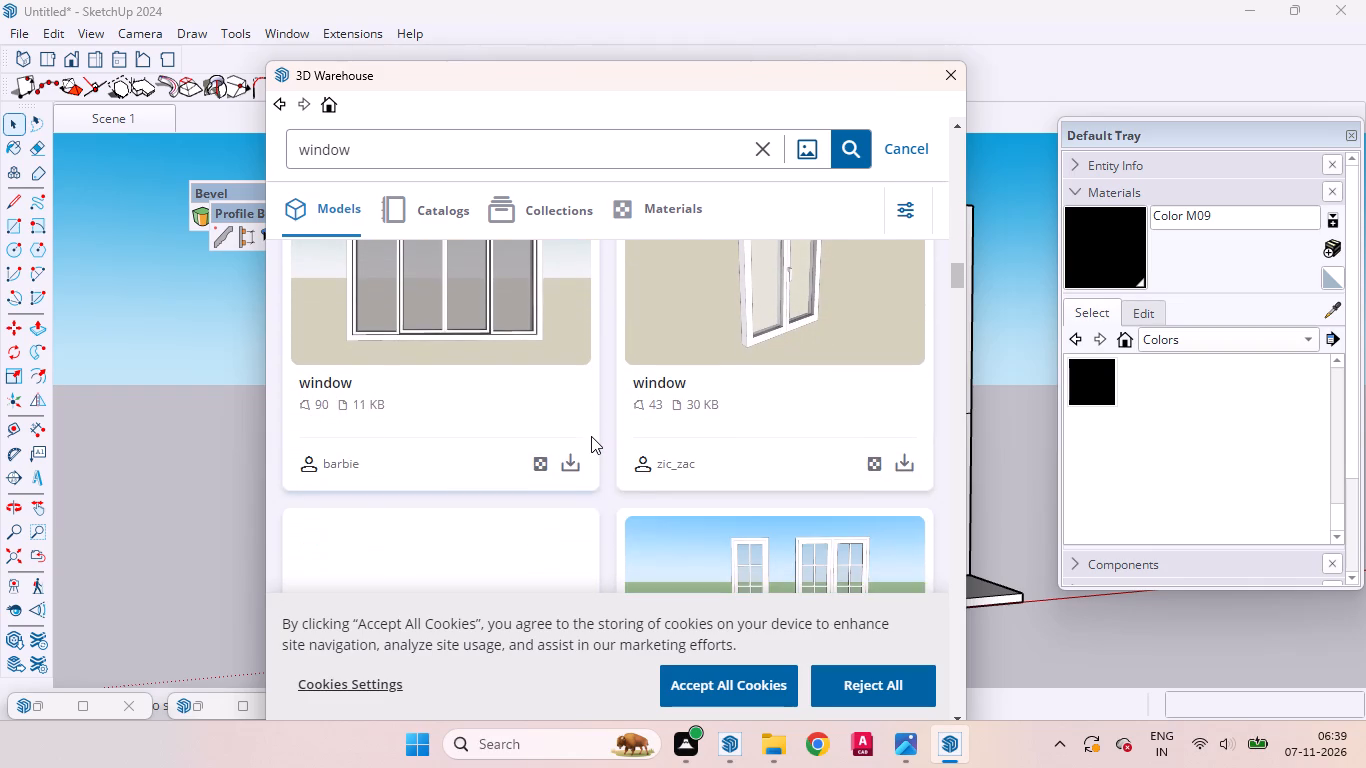
pyautogui.scroll(-1, 591, 436)
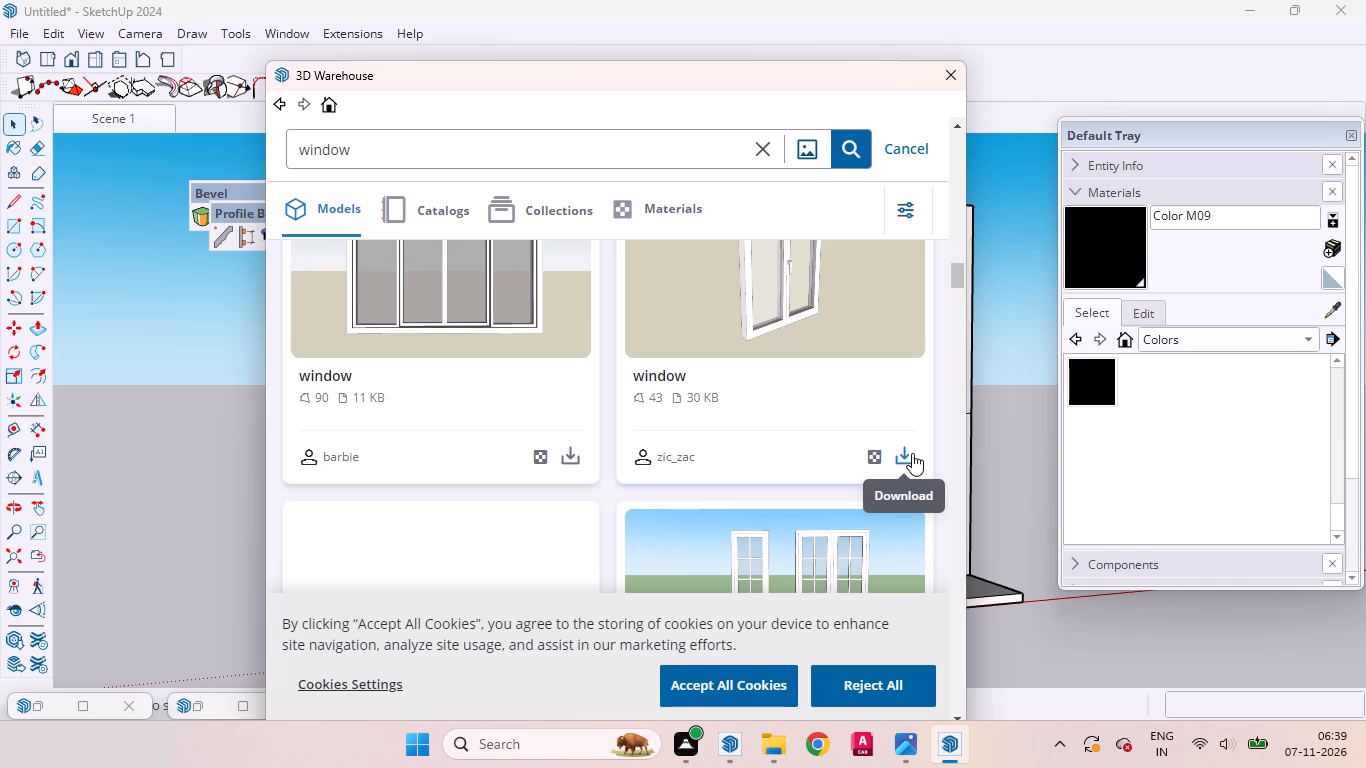
# Load the 30 KB white two-pane window model directly into the scene and place it at the front of the porch.
pyautogui.click(912, 453)
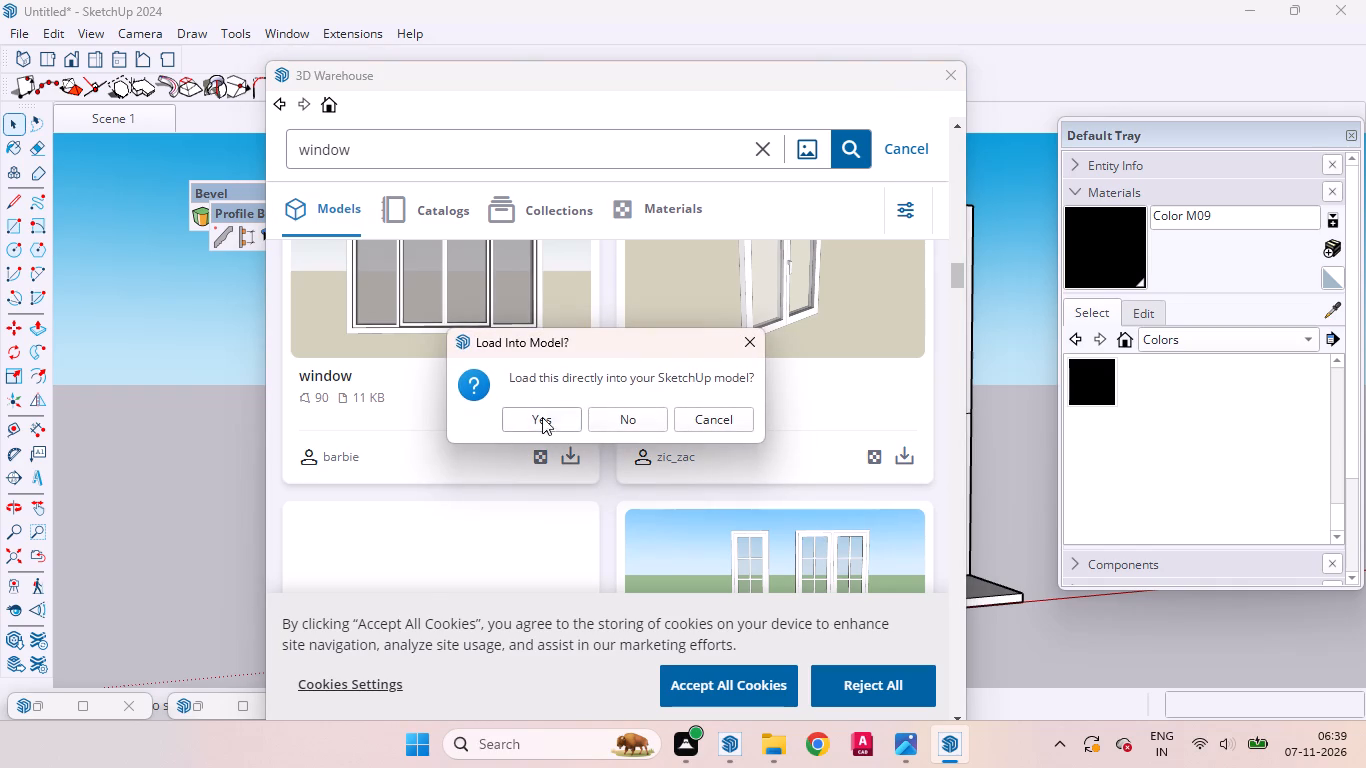
pyautogui.click(544, 428)
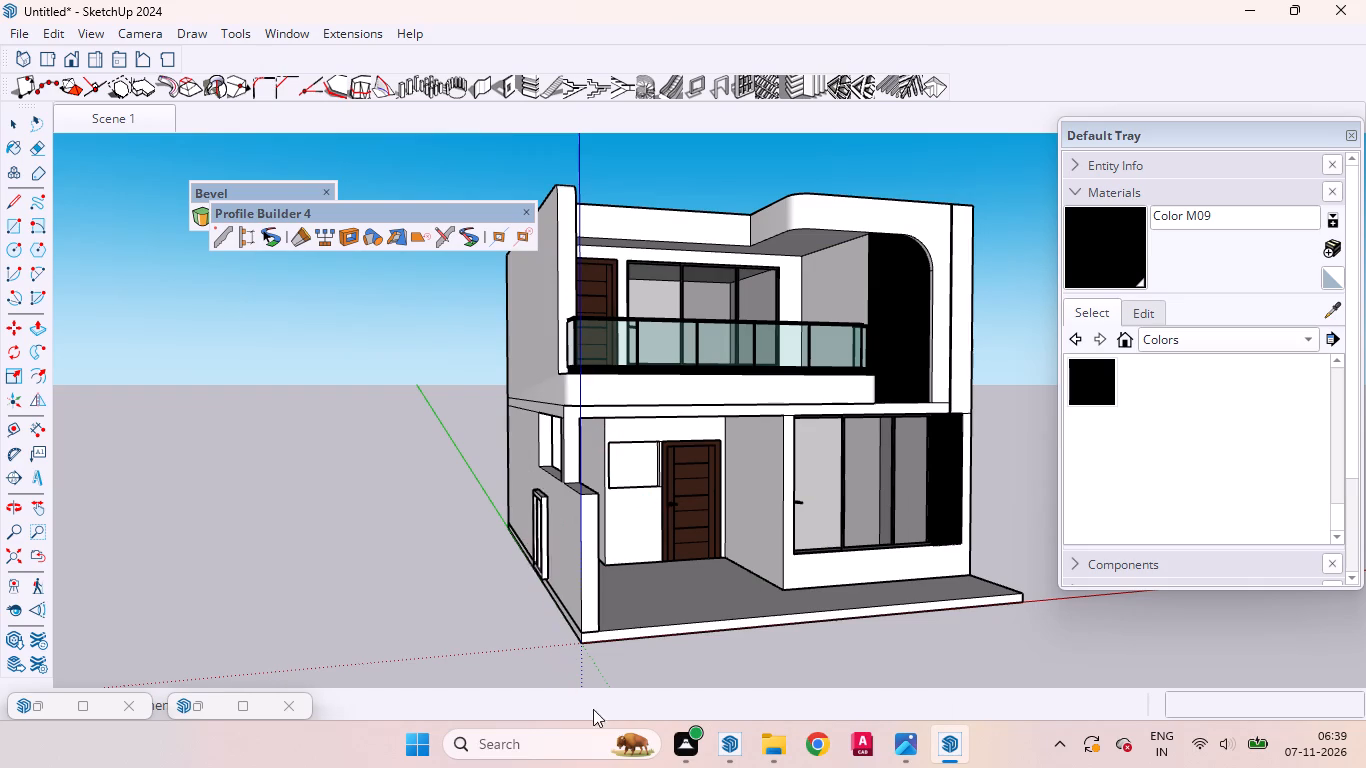
pyautogui.click(728, 682)
pyautogui.press('space')
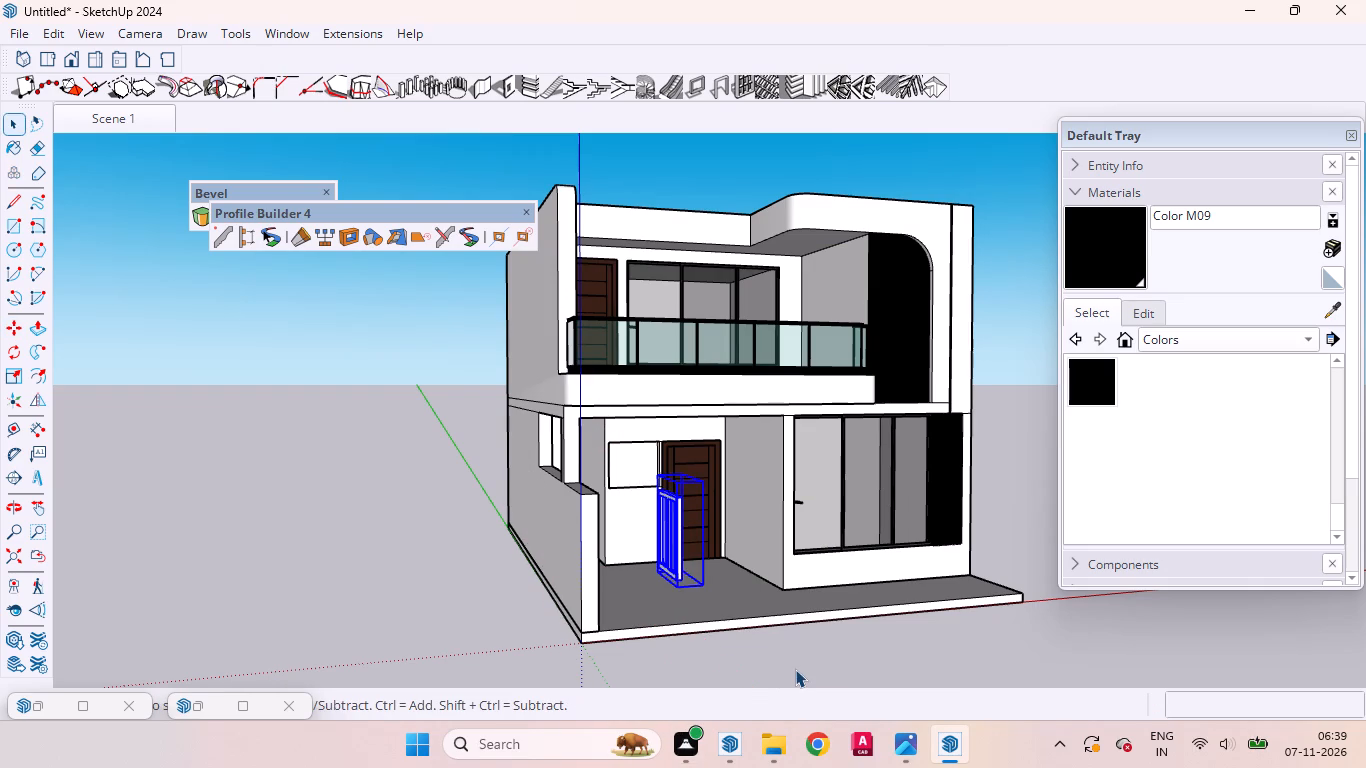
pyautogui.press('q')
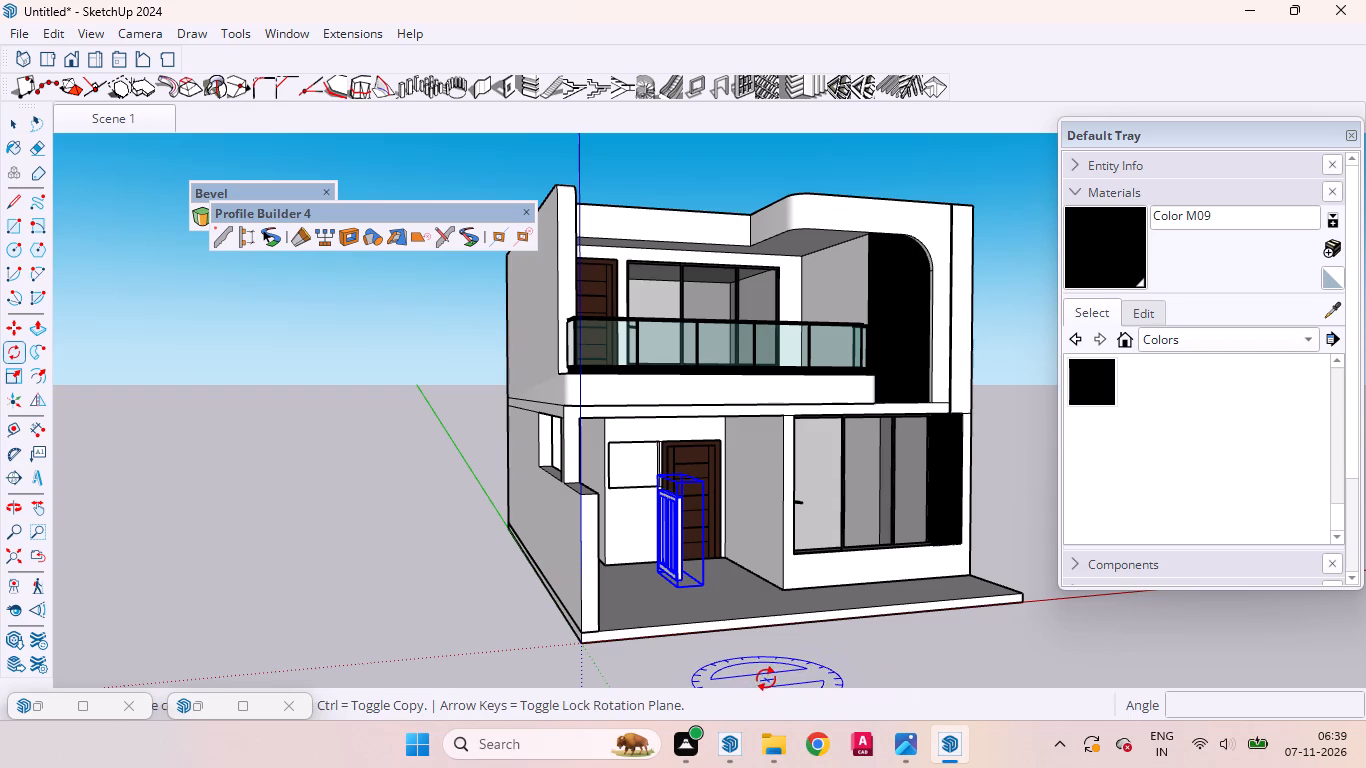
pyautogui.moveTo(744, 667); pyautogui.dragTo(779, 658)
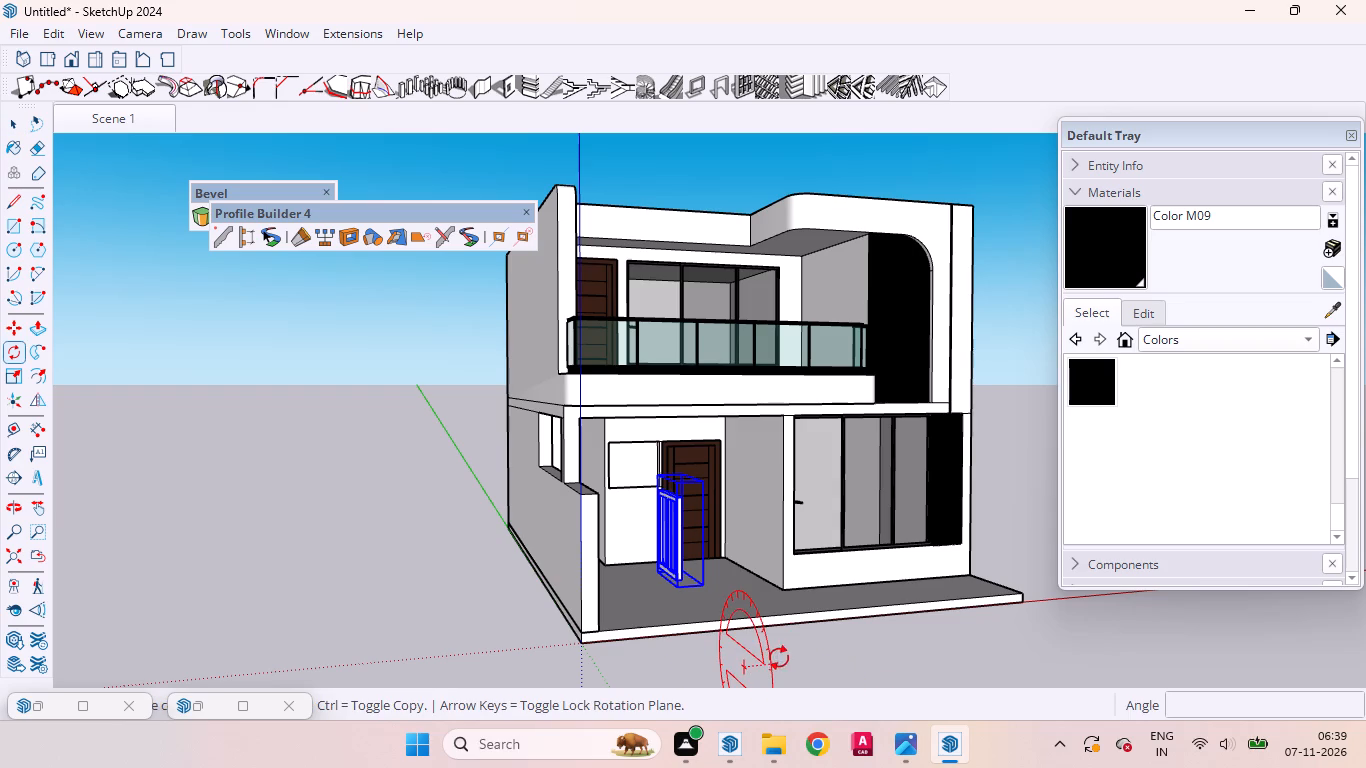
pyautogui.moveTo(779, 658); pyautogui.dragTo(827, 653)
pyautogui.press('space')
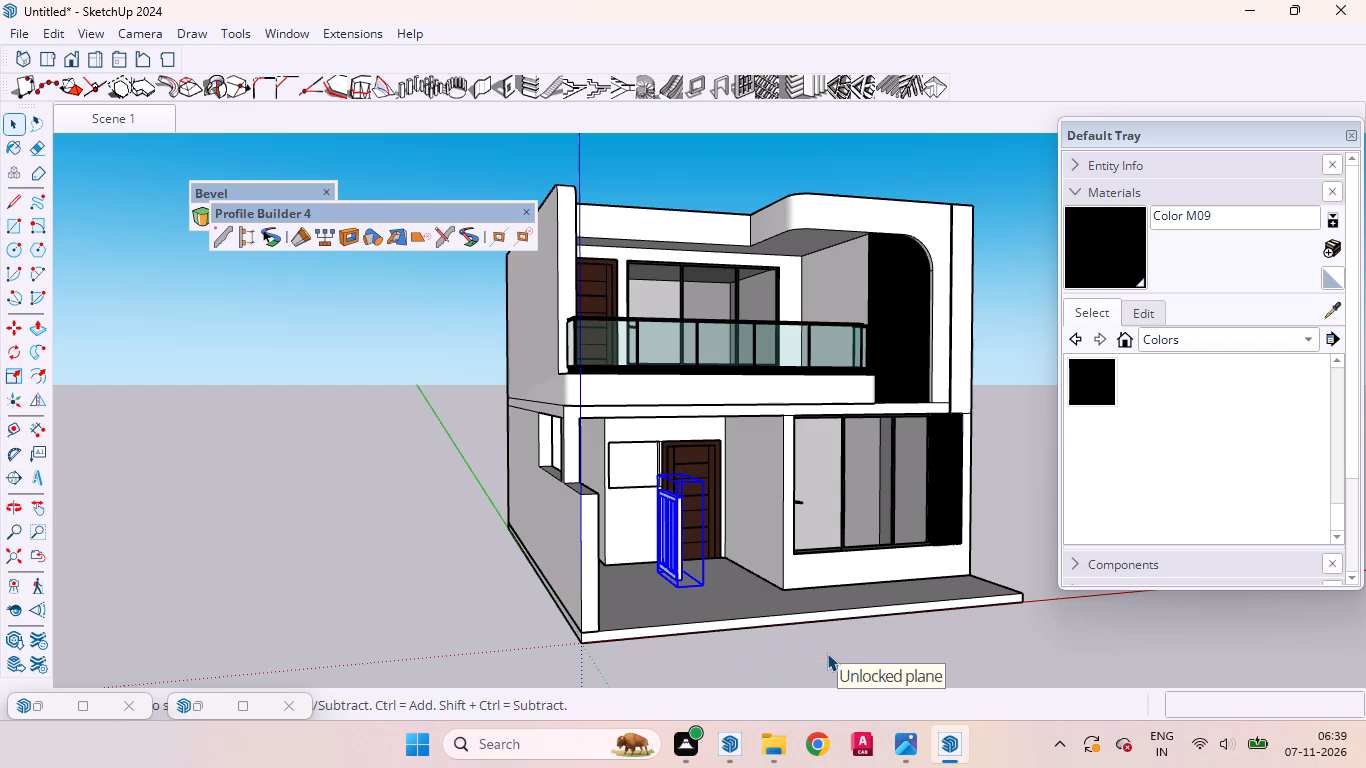
# Rotate the imported window 90 degrees about the vertical axis so it runs parallel to the house front.
pyautogui.scroll(-3, 827, 653)
pyautogui.moveTo(650, 561); pyautogui.dragTo(625, 709, button='middle')
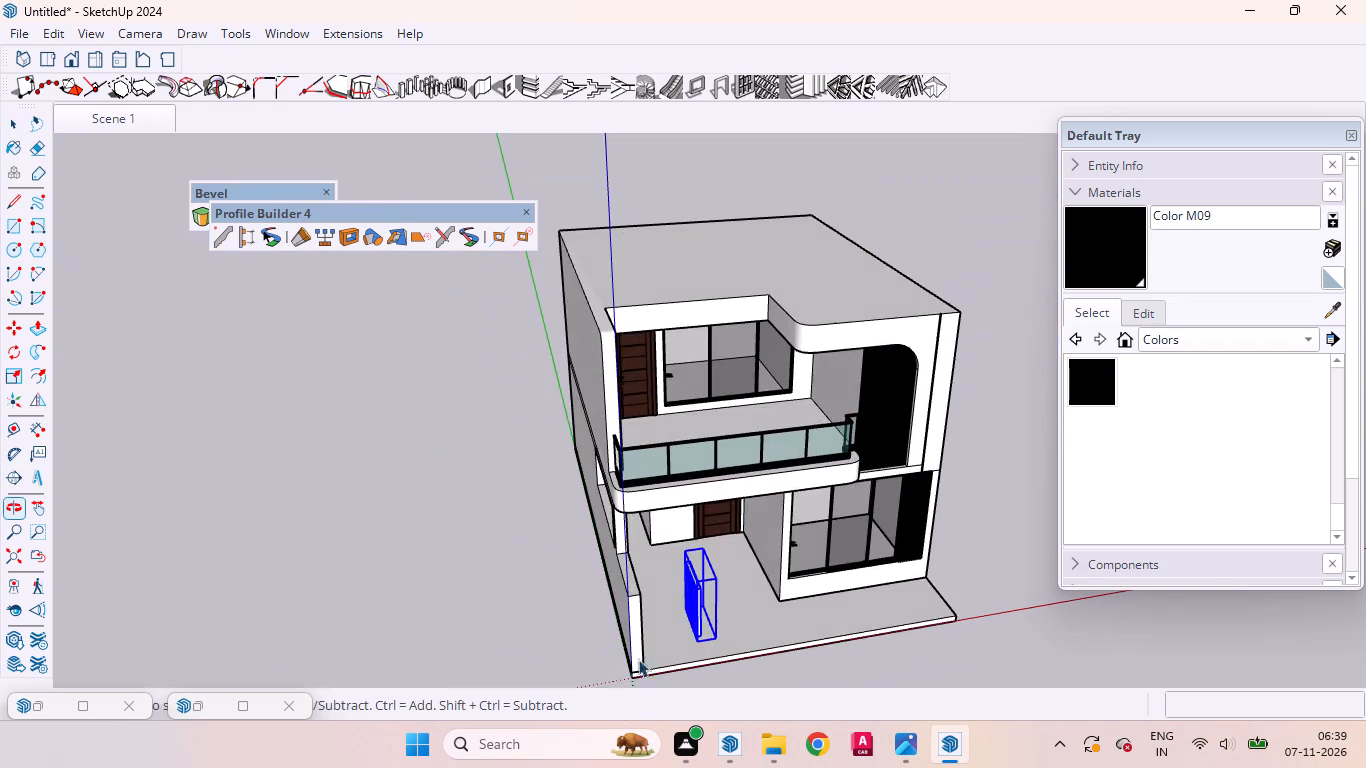
pyautogui.scroll(-5, 707, 471)
pyautogui.scroll(12, 710, 520)
pyautogui.scroll(-1, 695, 619)
pyautogui.scroll(5, 695, 589)
pyautogui.moveTo(637, 588); pyautogui.dragTo(571, 575, button='middle')
pyautogui.scroll(1, 571, 575)
pyautogui.press('q')
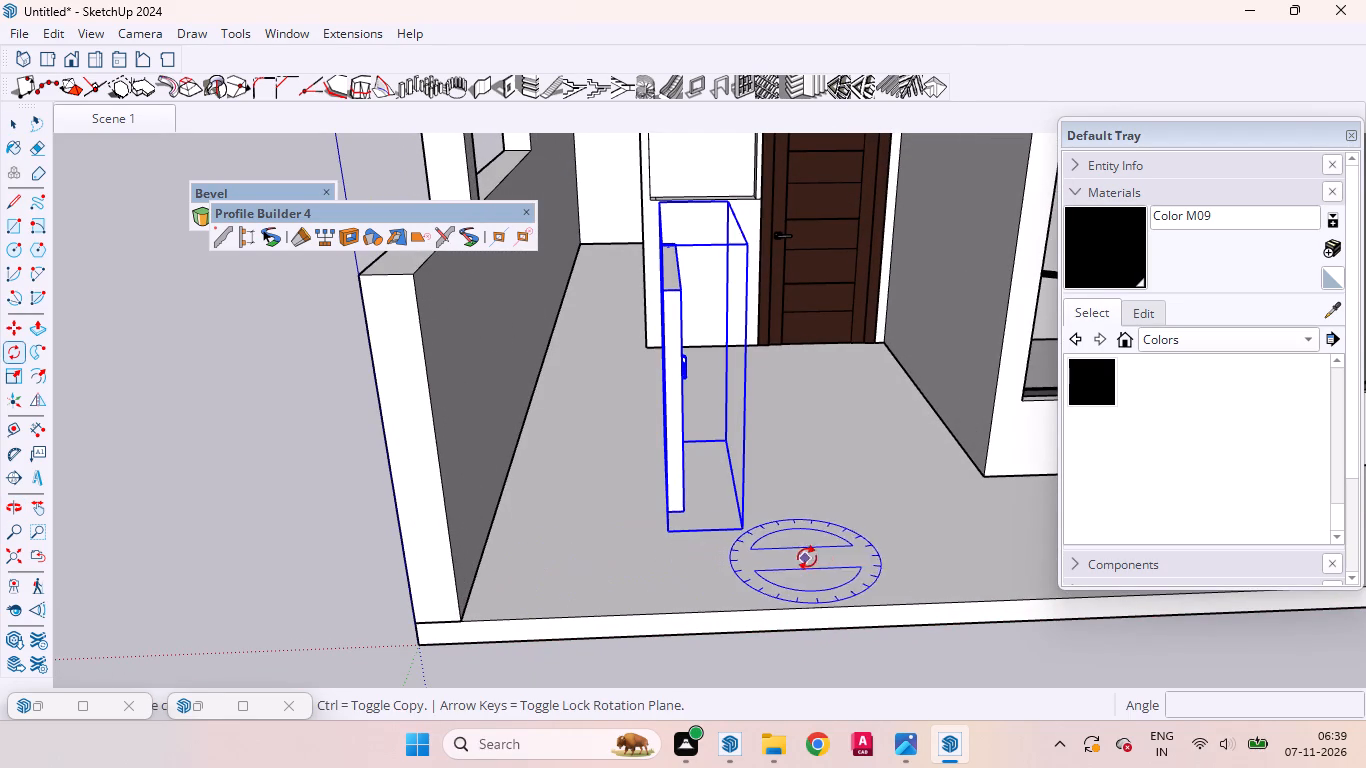
pyautogui.click(833, 560)
pyautogui.click(762, 554)
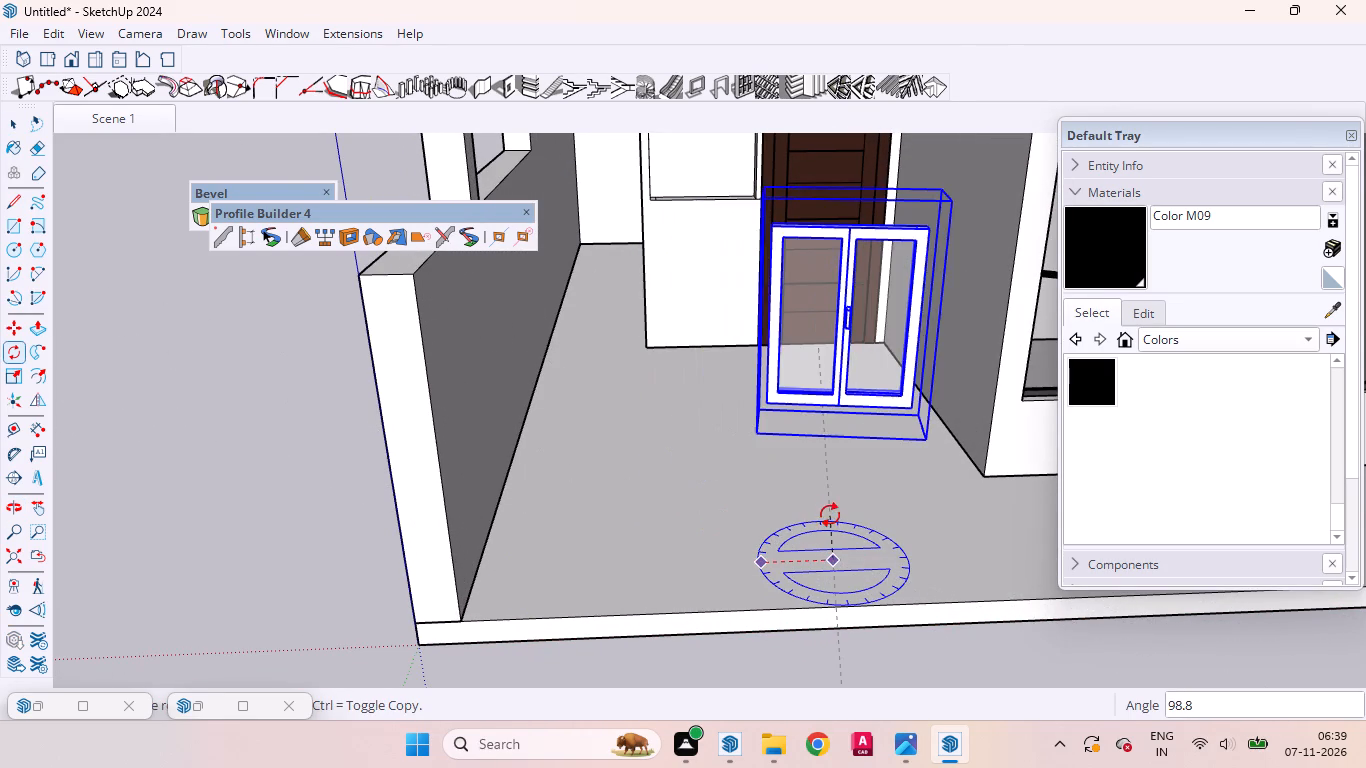
pyautogui.click(841, 589)
pyautogui.press('space')
pyautogui.click(916, 648)
# Scale the imported window to about 1.13 in width and 0.84 in height, and uniformly by about 1.04.
pyautogui.scroll(-4, 872, 374)
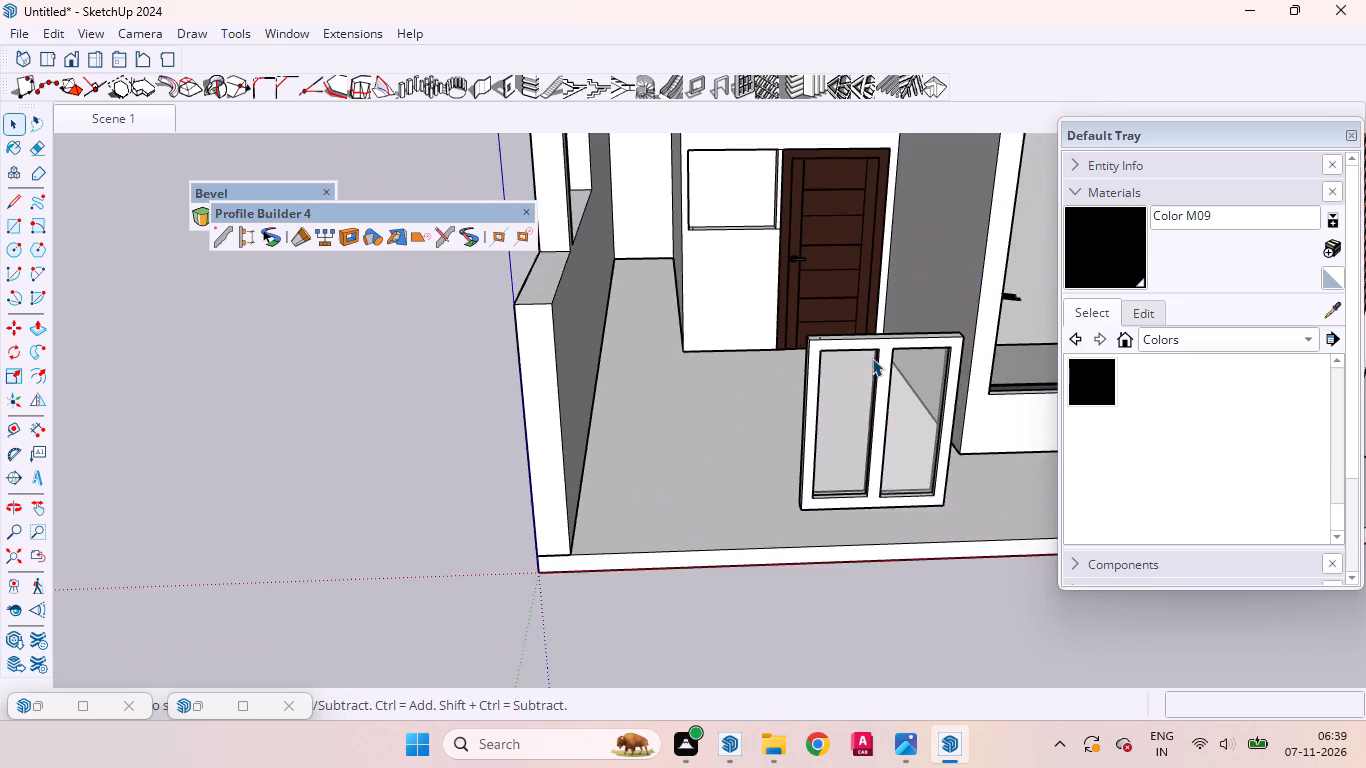
pyautogui.scroll(4, 860, 355)
pyautogui.click(860, 340)
pyautogui.scroll(-4, 819, 362)
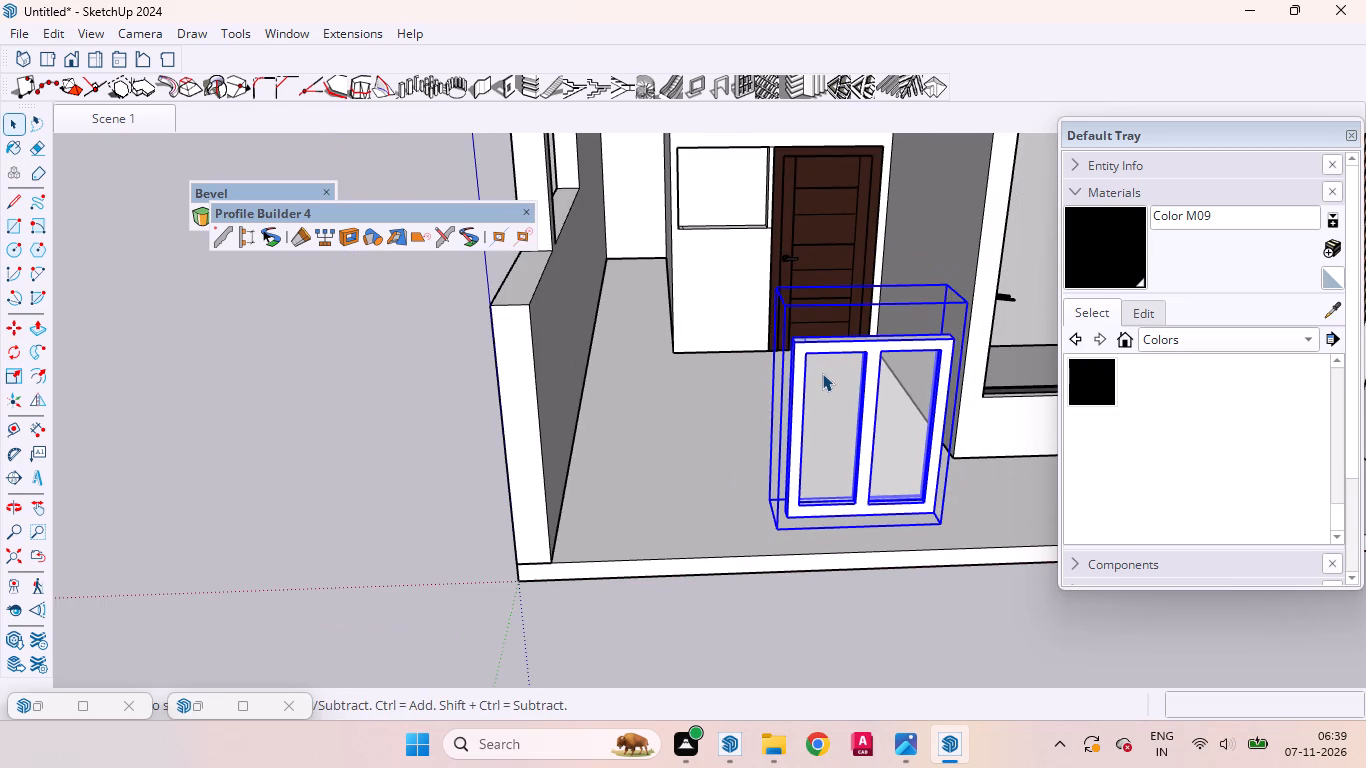
pyautogui.press('s')
pyautogui.moveTo(777, 295); pyautogui.dragTo(820, 350)
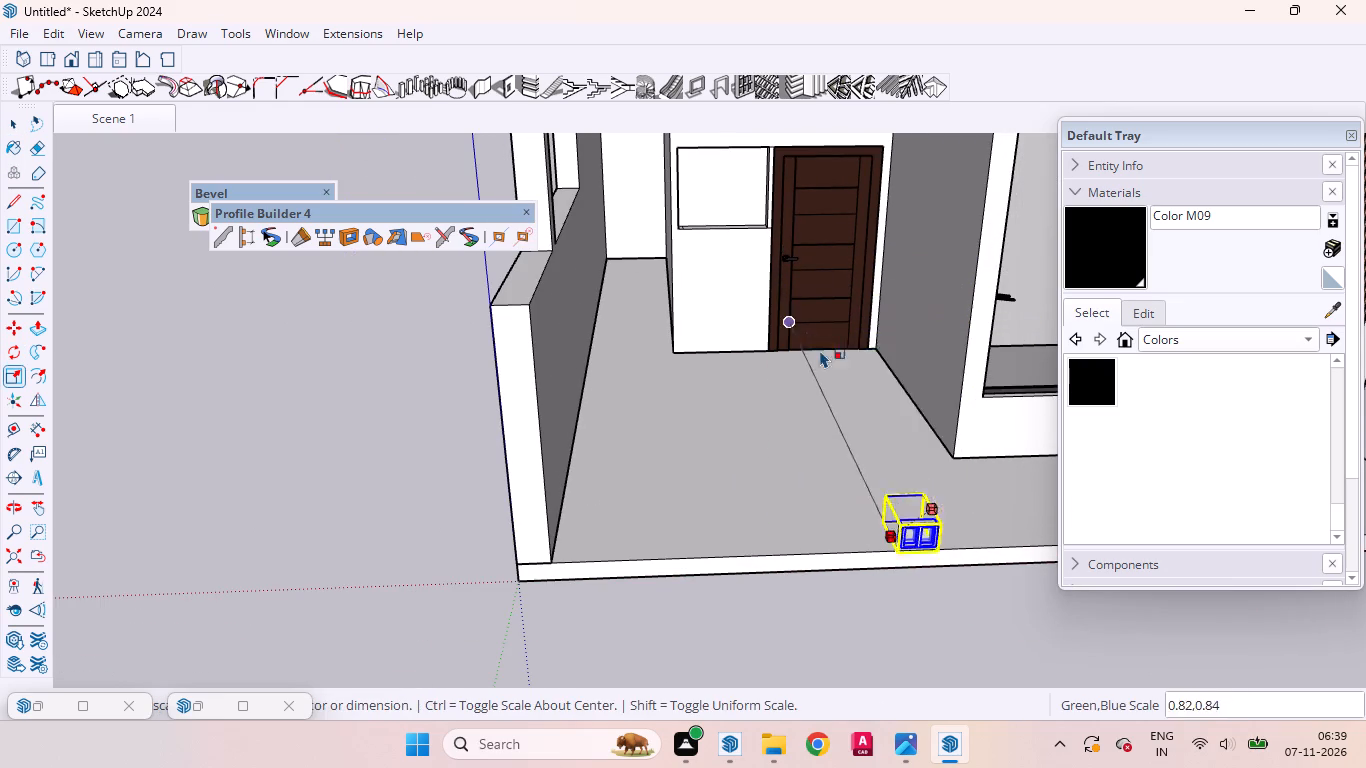
pyautogui.moveTo(820, 350); pyautogui.dragTo(776, 342)
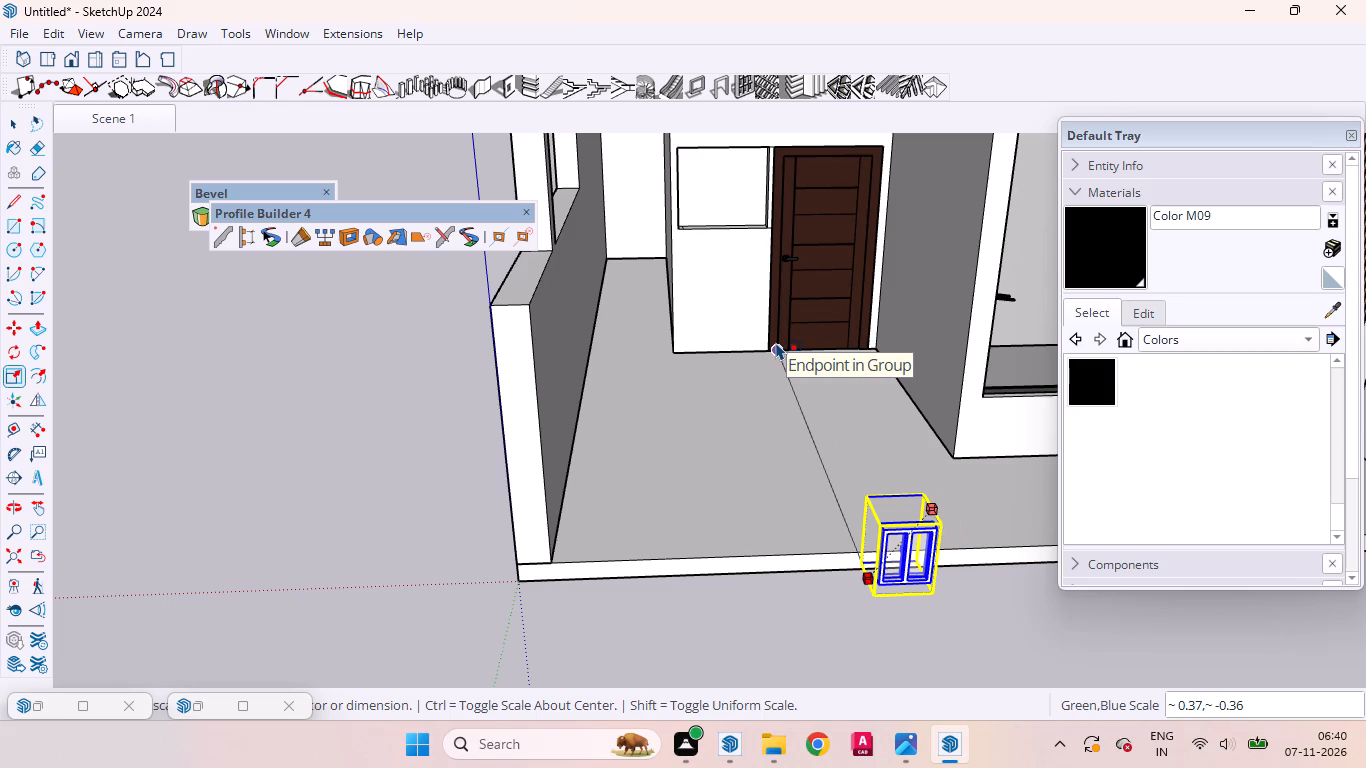
pyautogui.moveTo(776, 342); pyautogui.dragTo(757, 334)
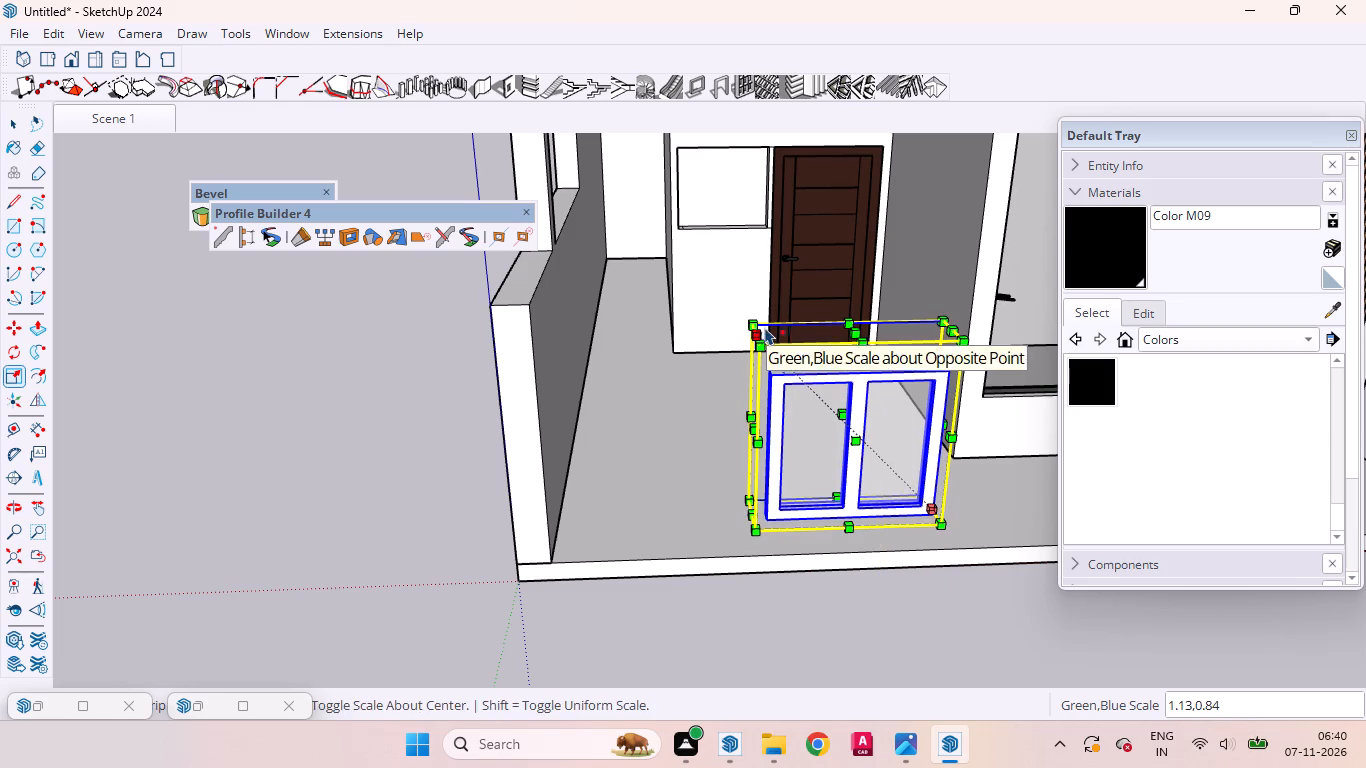
pyautogui.moveTo(759, 324); pyautogui.dragTo(762, 307)
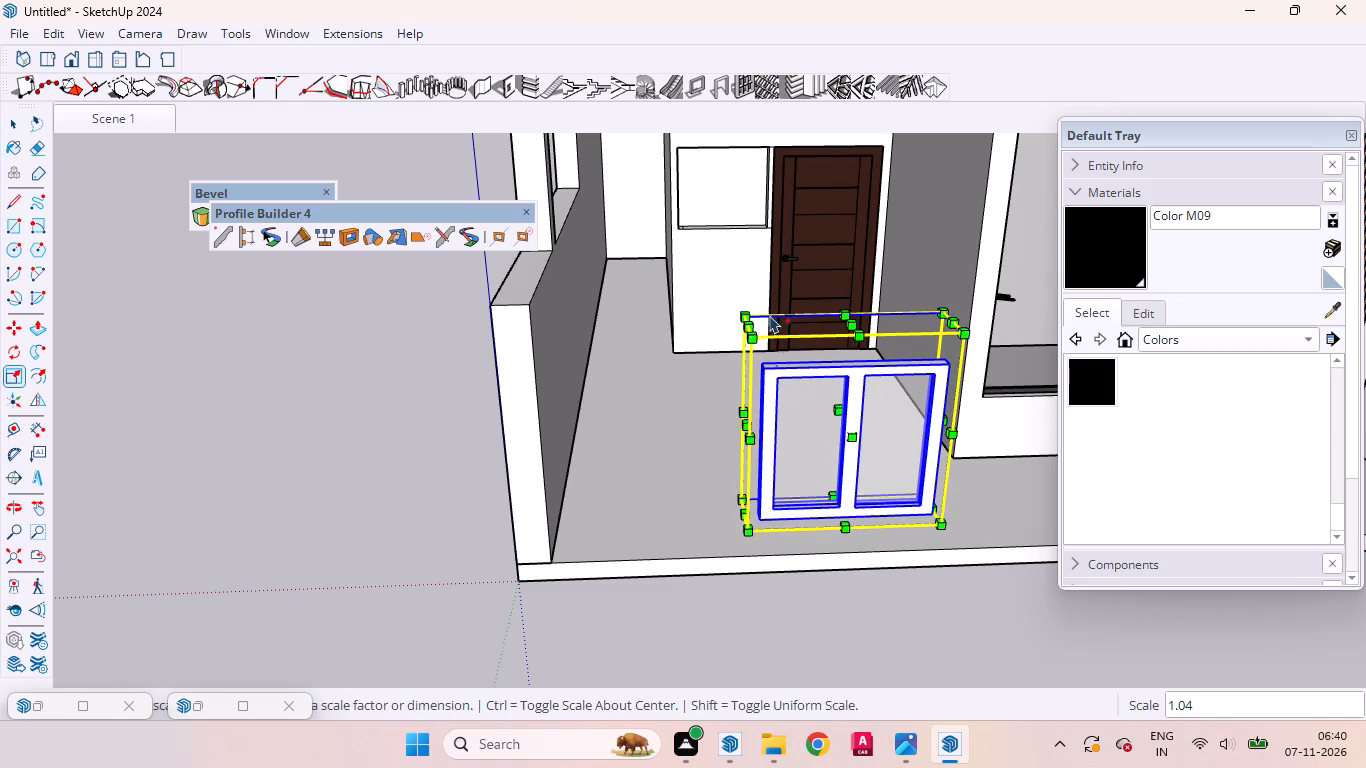
pyautogui.press('space')
pyautogui.click(914, 586)
# Move the window by its upper corner from the porch front to the upper corner of the wall opening beside the brown door.
pyautogui.scroll(9, 754, 400)
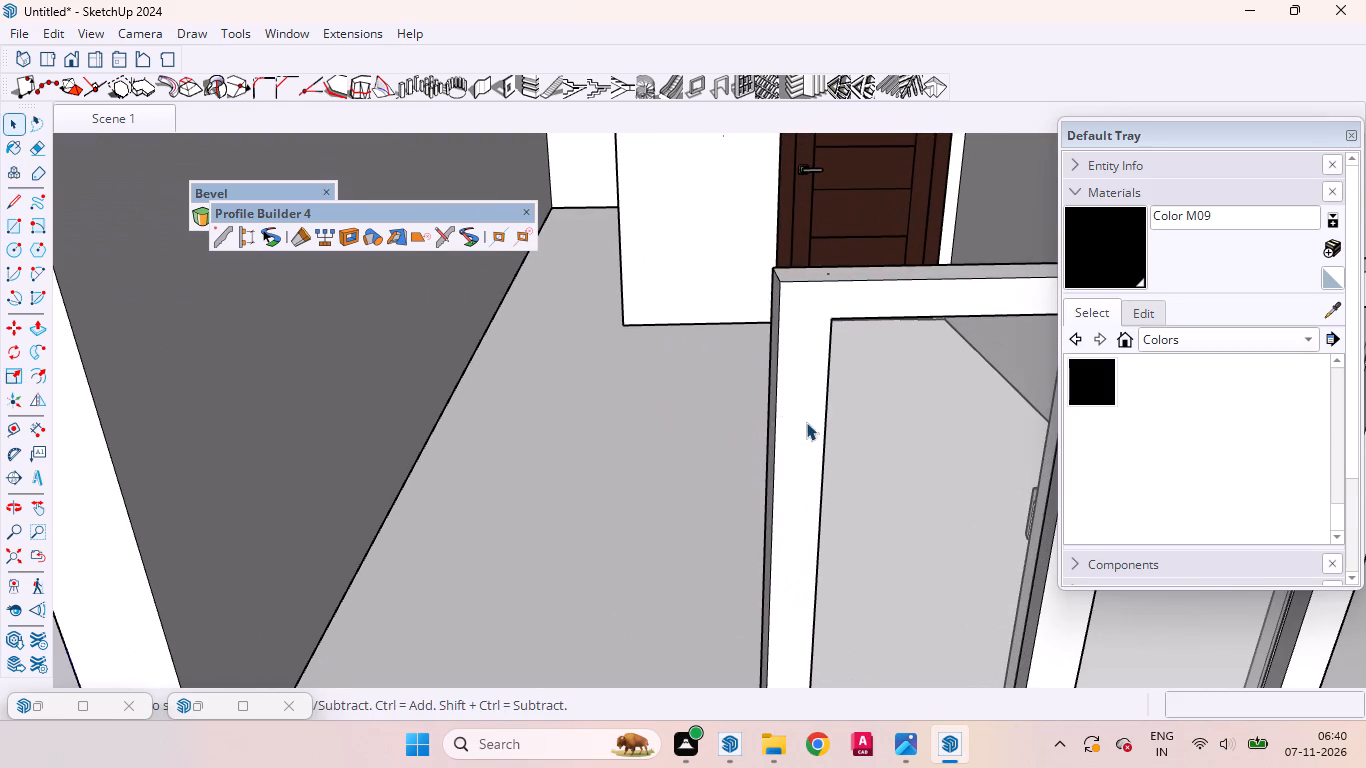
pyautogui.click(809, 425)
pyautogui.press('m')
pyautogui.scroll(-2, 779, 431)
pyautogui.scroll(1, 779, 431)
pyautogui.scroll(-2, 779, 431)
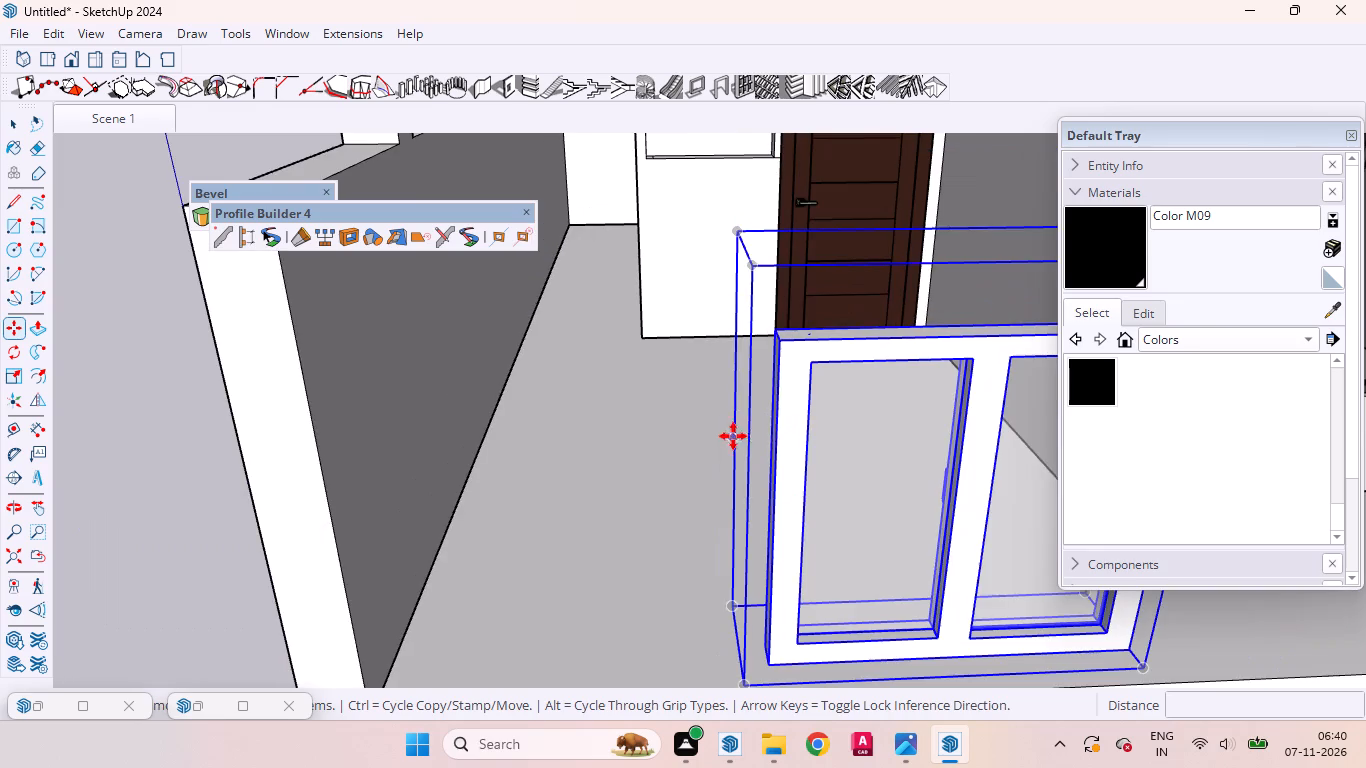
pyautogui.moveTo(786, 462); pyautogui.dragTo(1108, 533, button='middle')
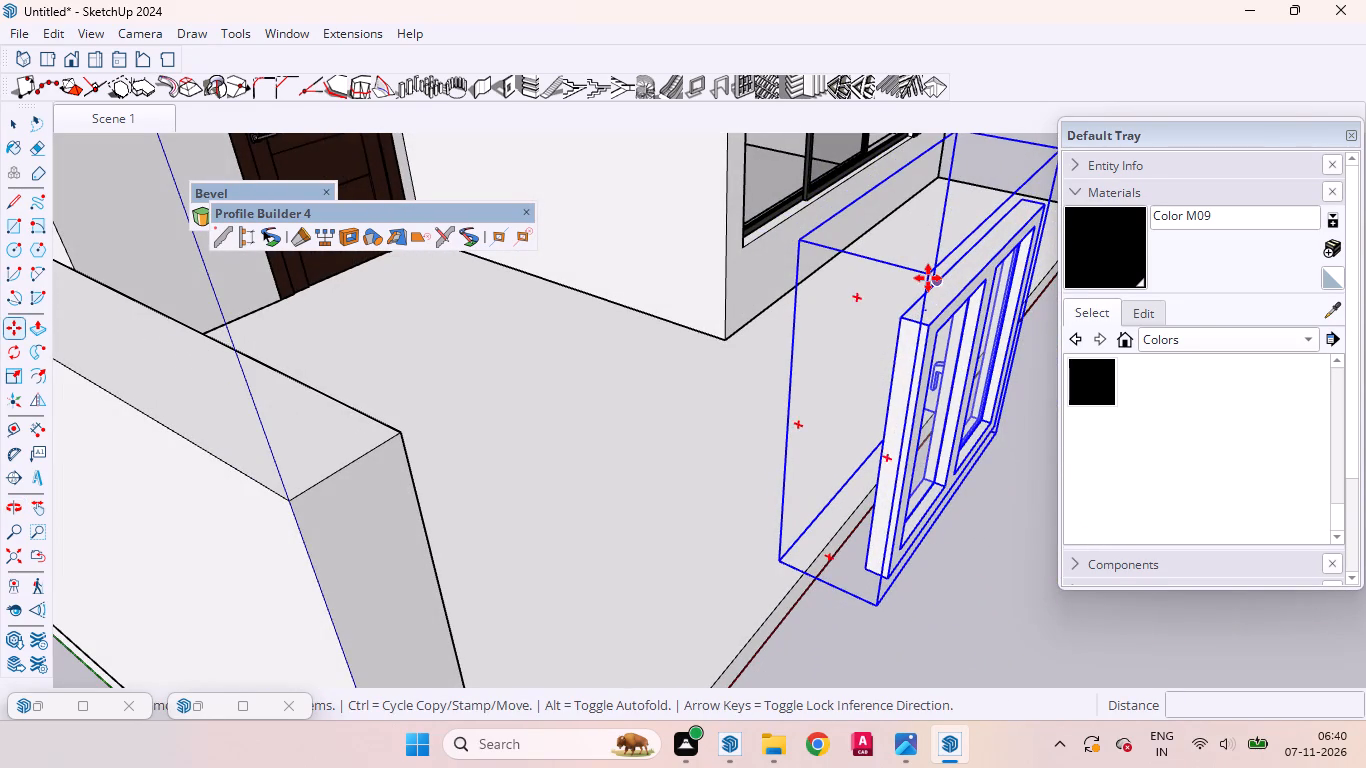
pyautogui.click(927, 275)
pyautogui.scroll(-11, 810, 292)
pyautogui.moveTo(755, 326); pyautogui.dragTo(751, 326, button='middle')
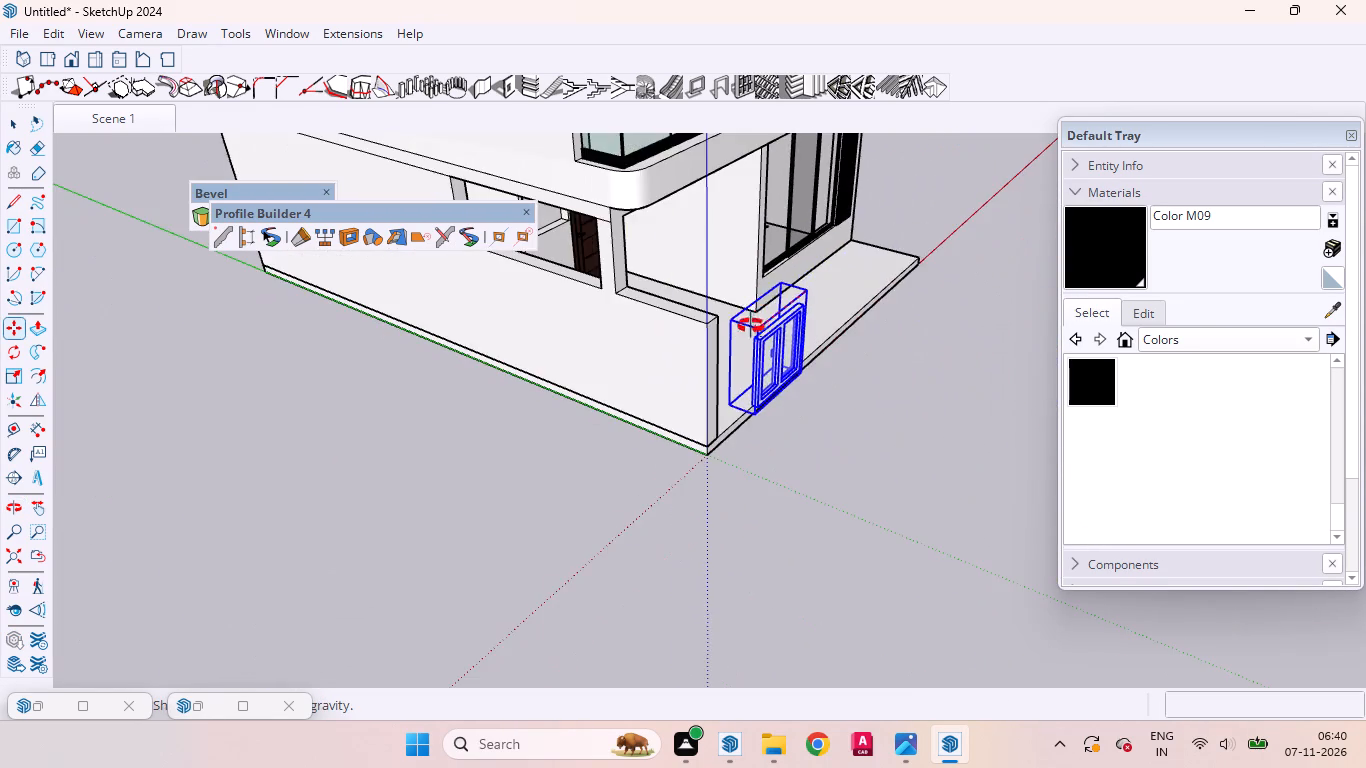
pyautogui.moveTo(751, 326); pyautogui.dragTo(569, 214, button='middle')
pyautogui.scroll(17, 608, 189)
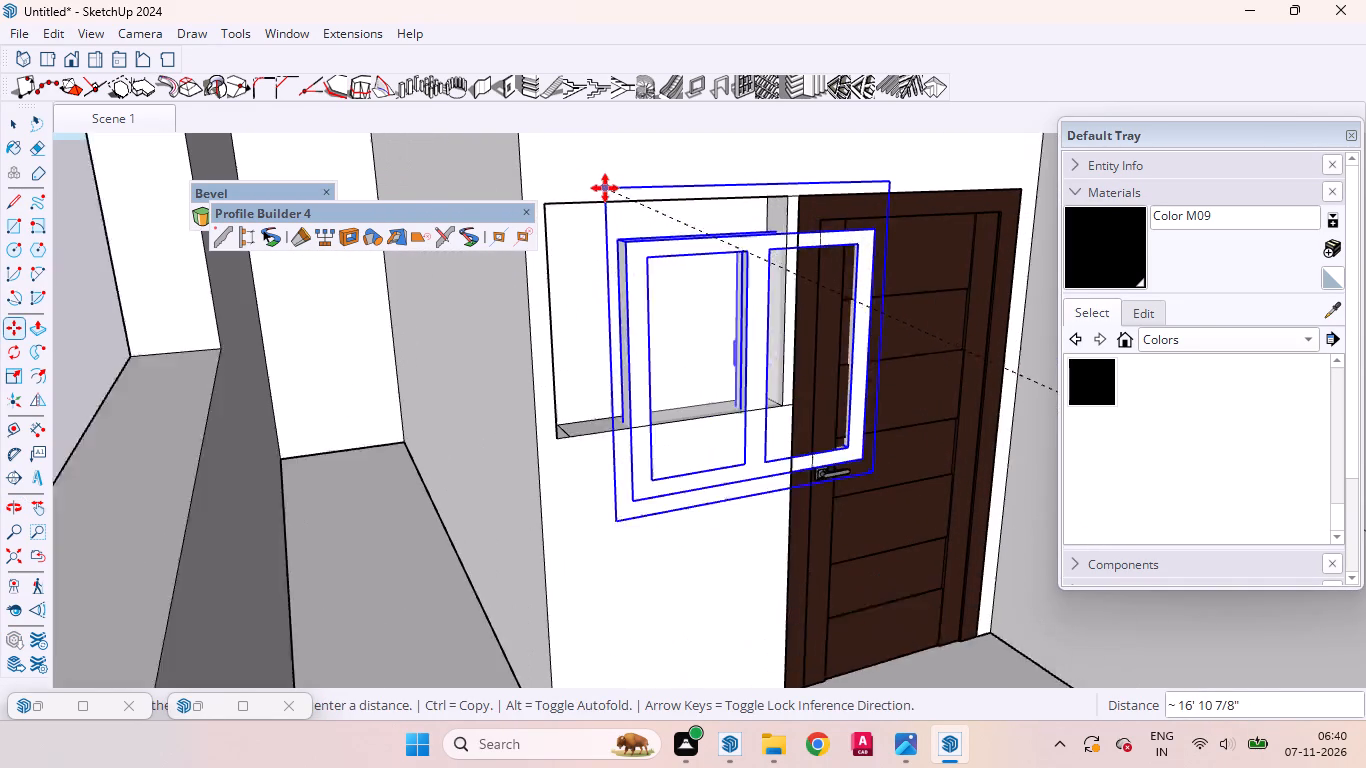
pyautogui.click(540, 201)
# Move the window up about 5 3/4" so the top of its frame lines up with the top of the wall opening.
pyautogui.scroll(-5, 618, 200)
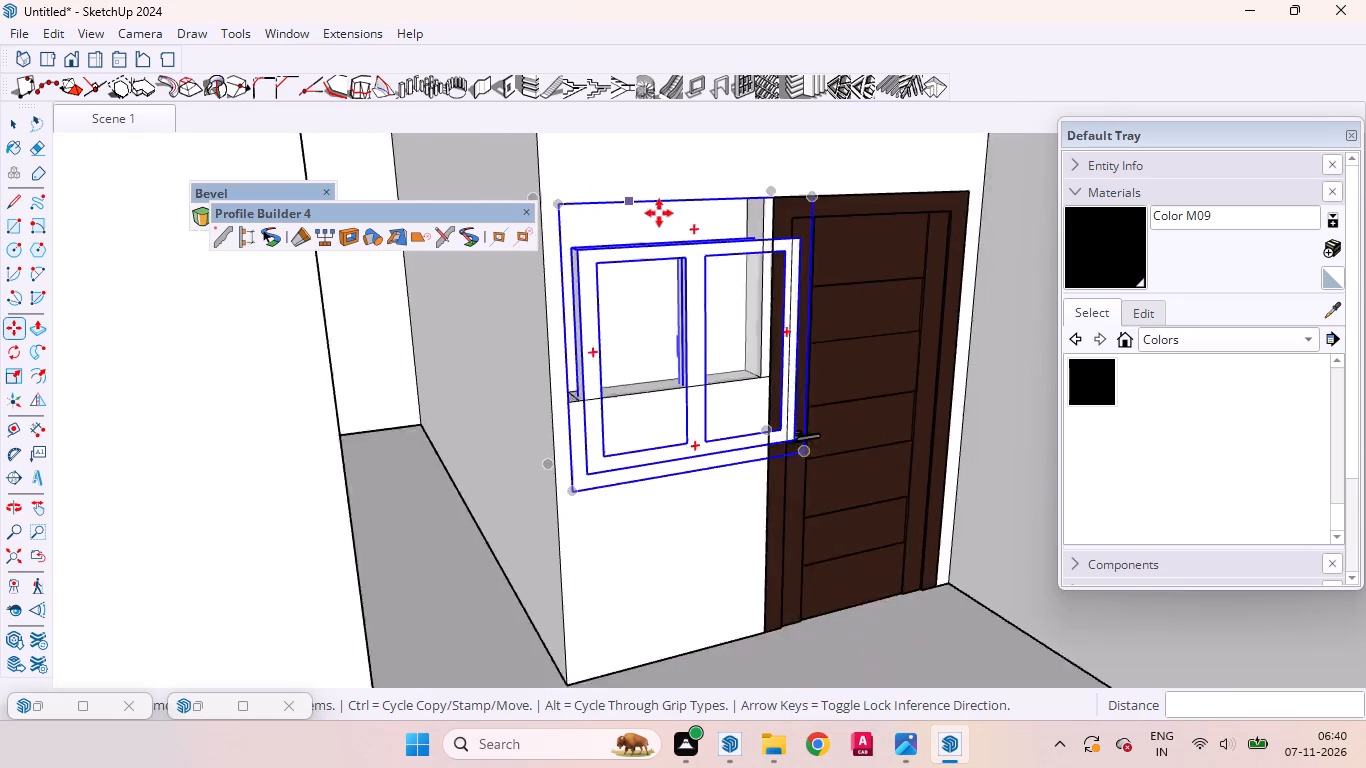
pyautogui.moveTo(672, 298); pyautogui.dragTo(698, 360, button='middle')
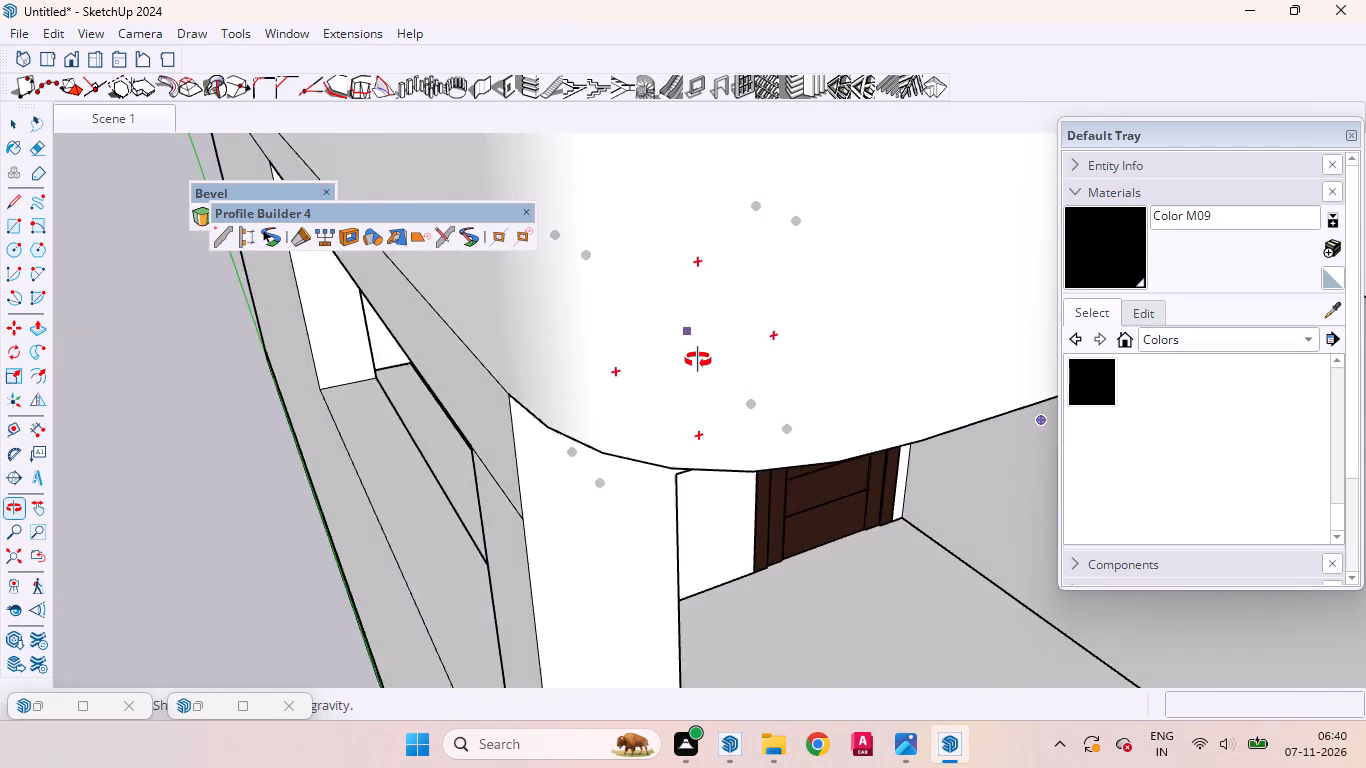
pyautogui.moveTo(698, 360); pyautogui.dragTo(665, 272, button='middle')
pyautogui.scroll(9, 657, 240)
pyautogui.moveTo(648, 374); pyautogui.dragTo(800, 413, button='middle')
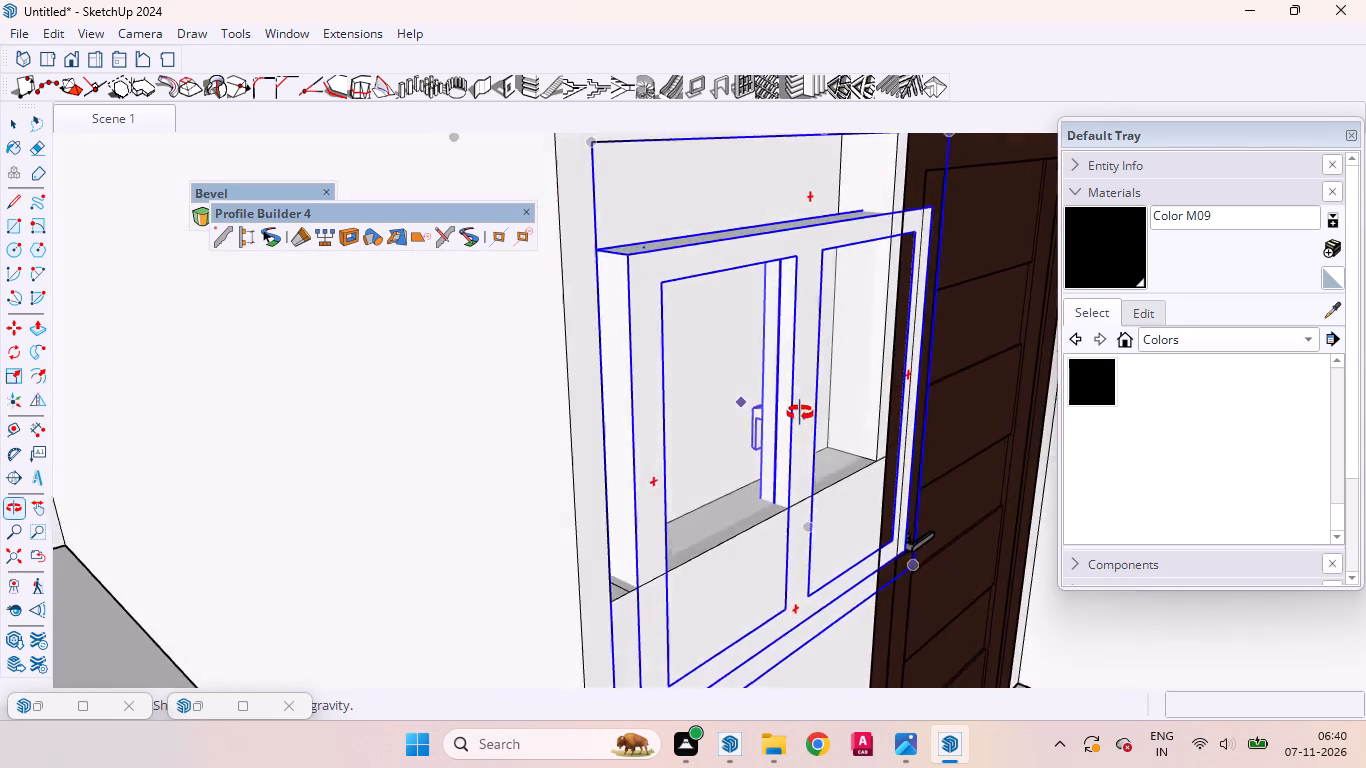
pyautogui.moveTo(800, 413); pyautogui.dragTo(905, 428, button='middle')
pyautogui.moveTo(860, 432); pyautogui.dragTo(639, 385, button='middle')
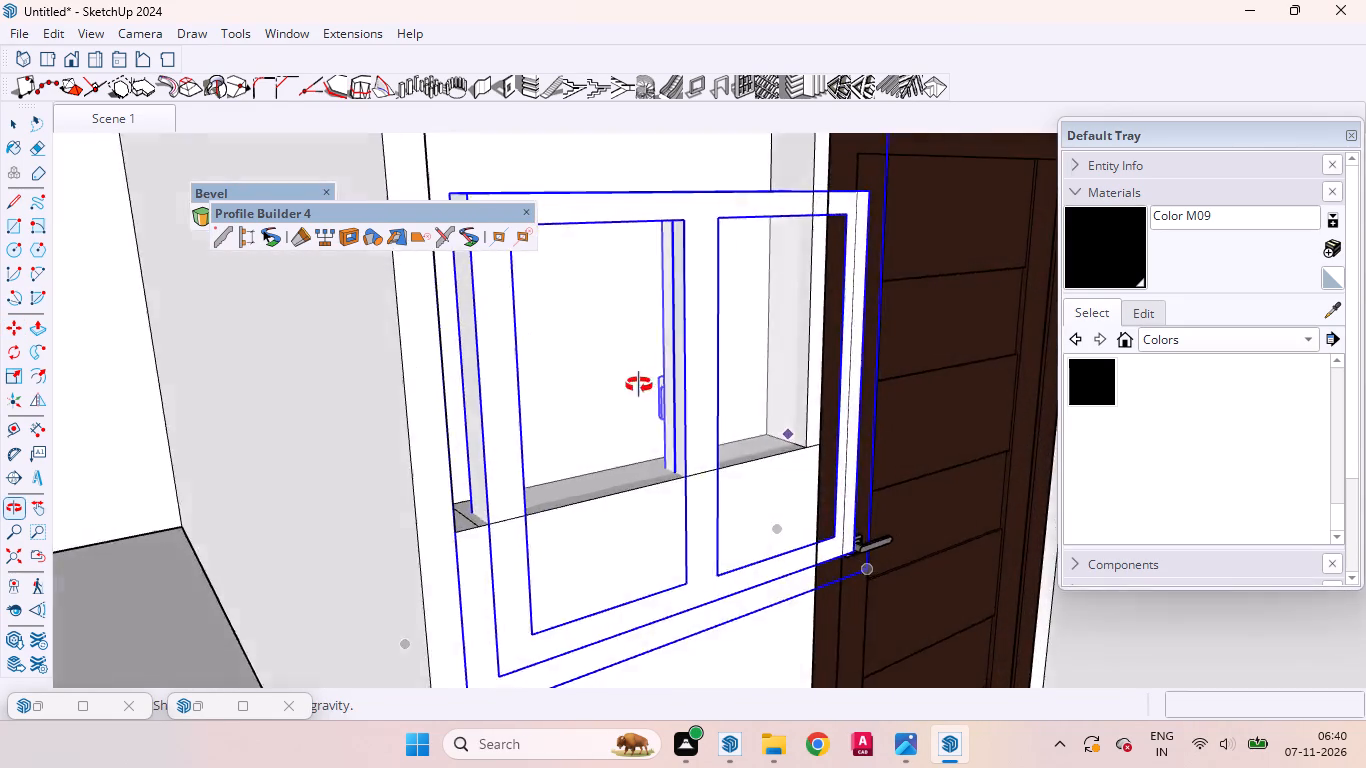
pyautogui.moveTo(639, 385); pyautogui.dragTo(585, 380, button='middle')
pyautogui.scroll(-7, 612, 403)
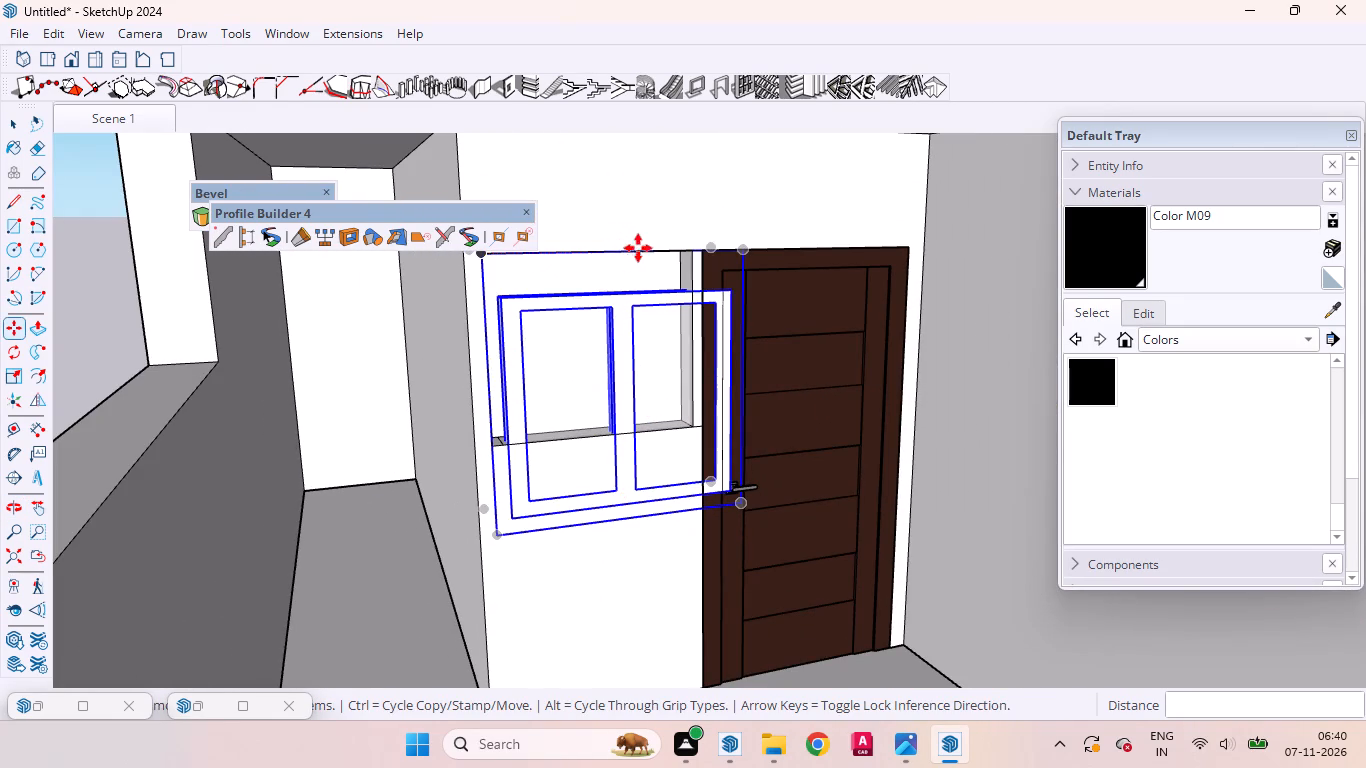
pyautogui.click(627, 250)
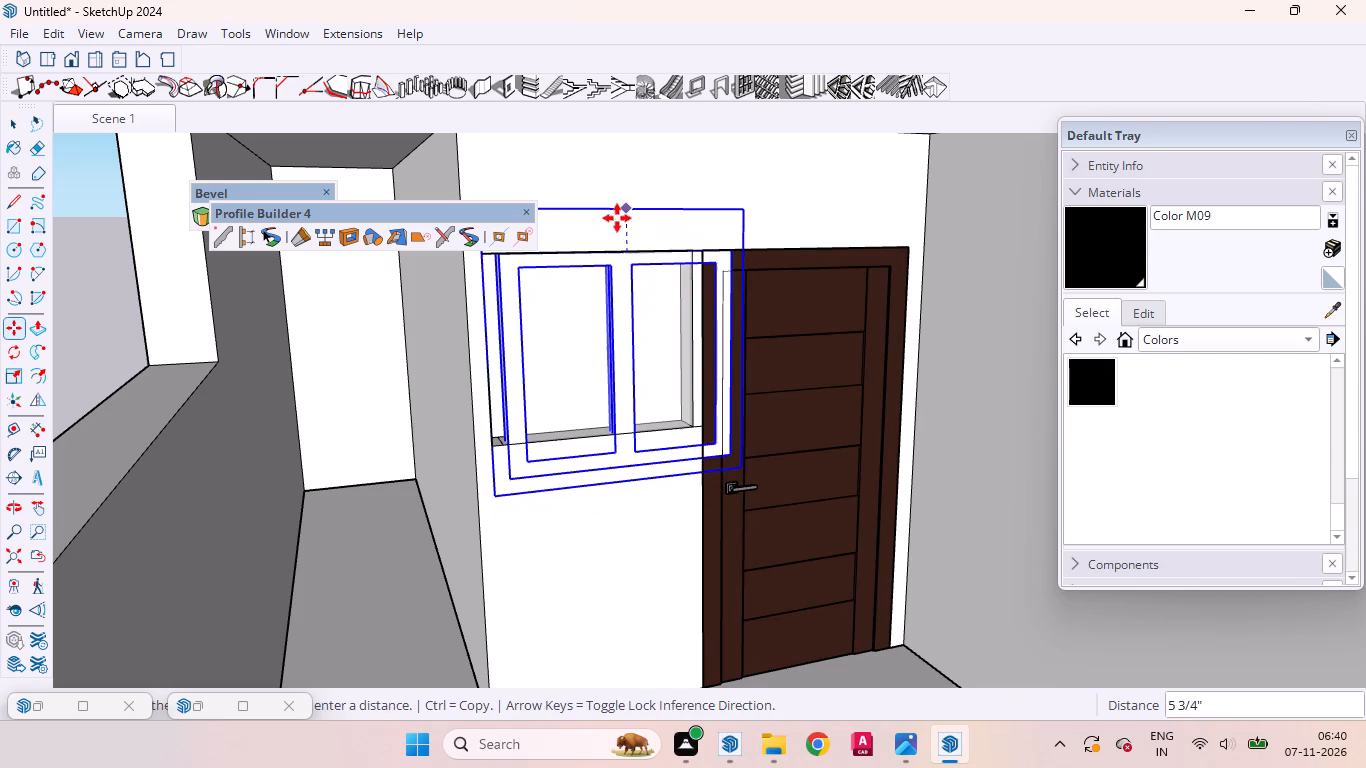
pyautogui.click(616, 215)
# Move the window 3" sideways, away from the door, so its frame lines up with the side of the opening.
pyautogui.moveTo(657, 419); pyautogui.dragTo(569, 399, button='middle')
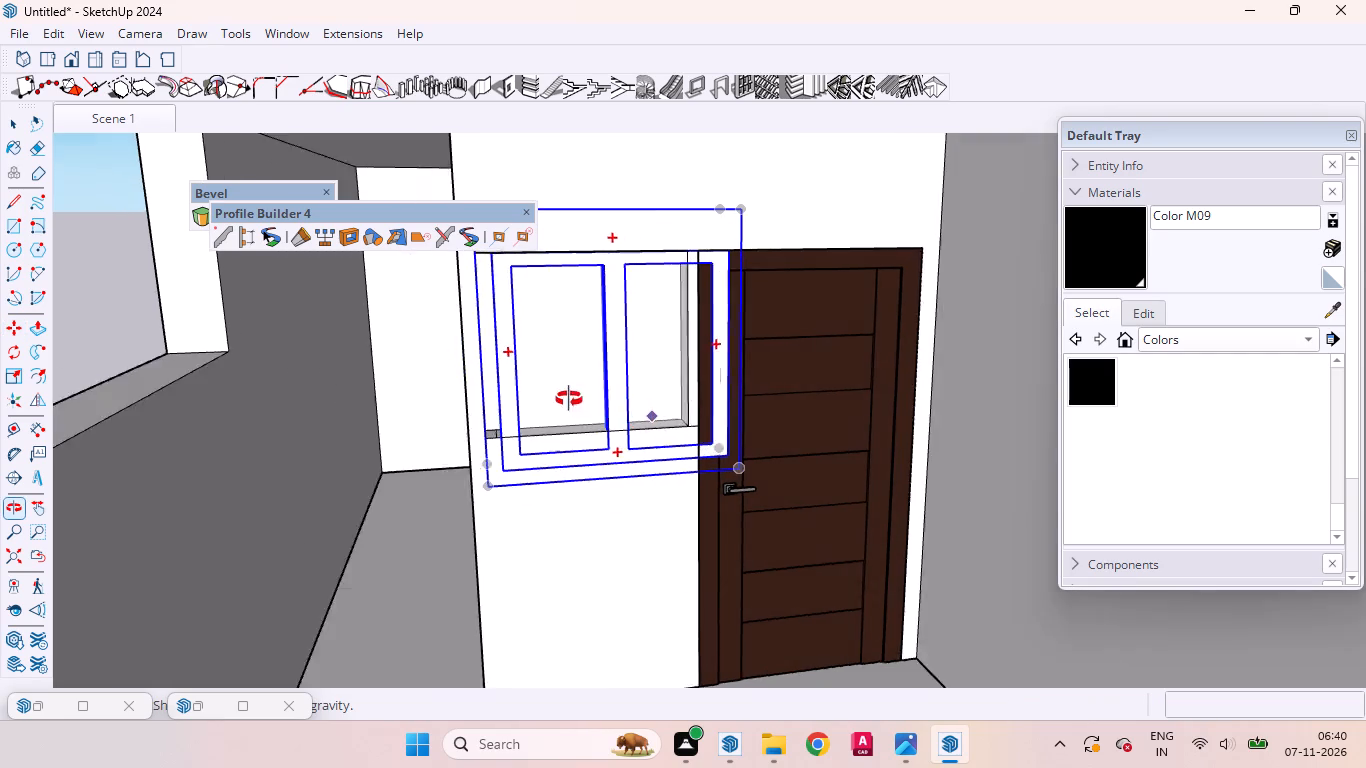
pyautogui.moveTo(569, 399); pyautogui.dragTo(559, 336, button='middle')
pyautogui.scroll(-3, 656, 418)
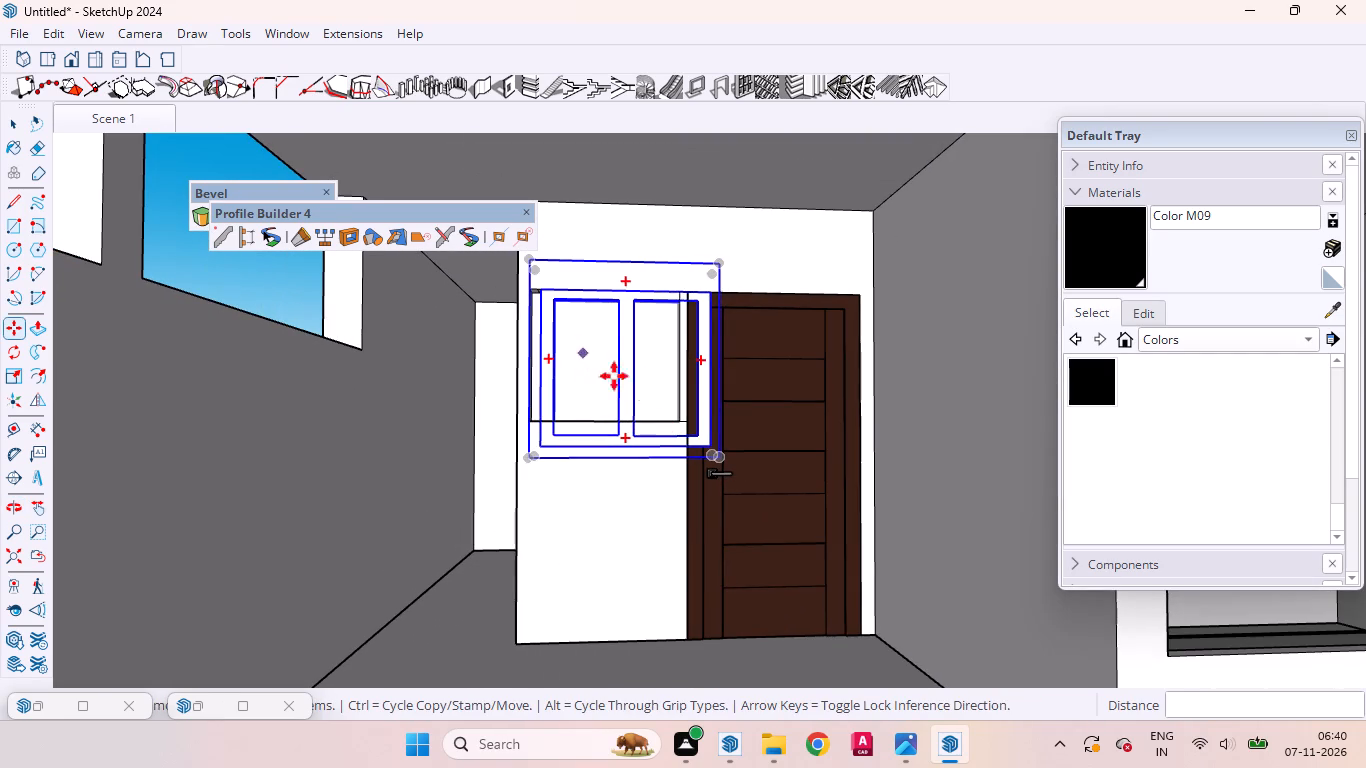
pyautogui.click(667, 478)
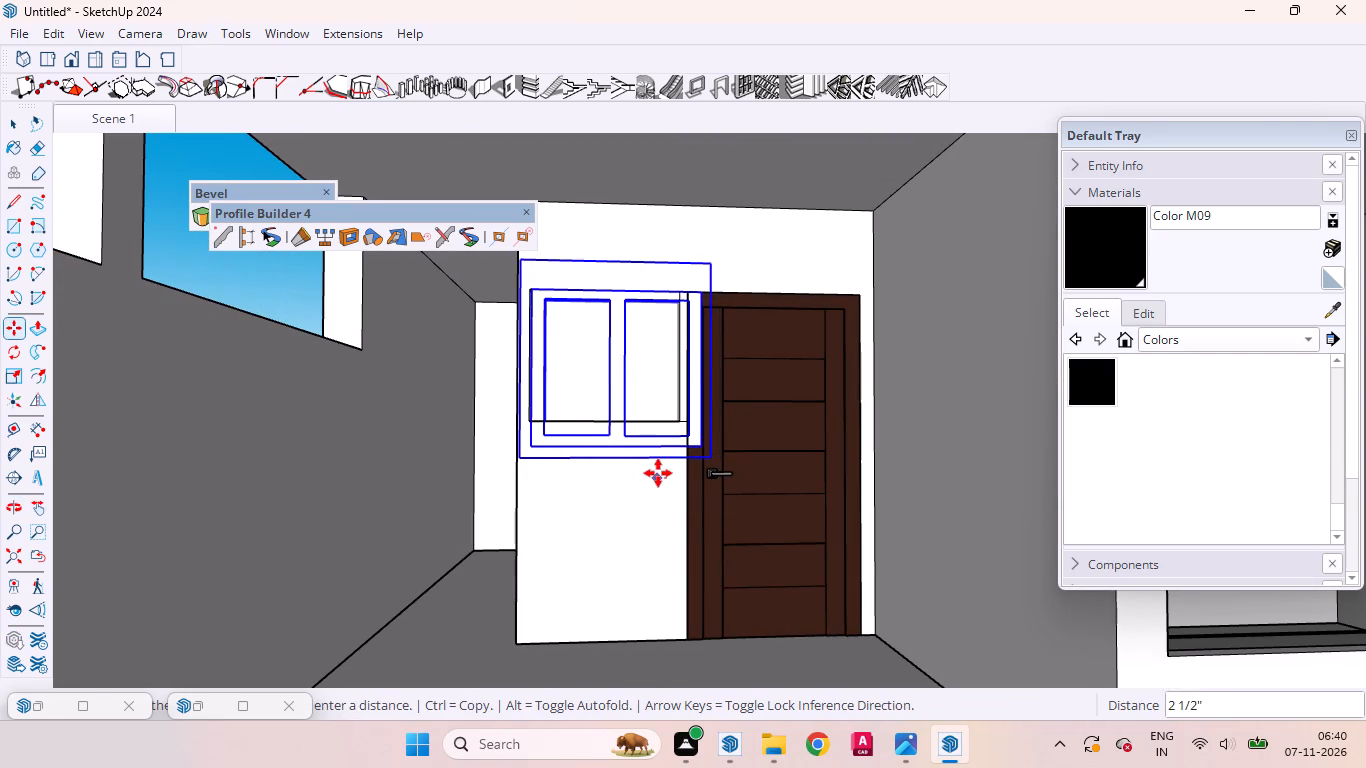
pyautogui.click(656, 472)
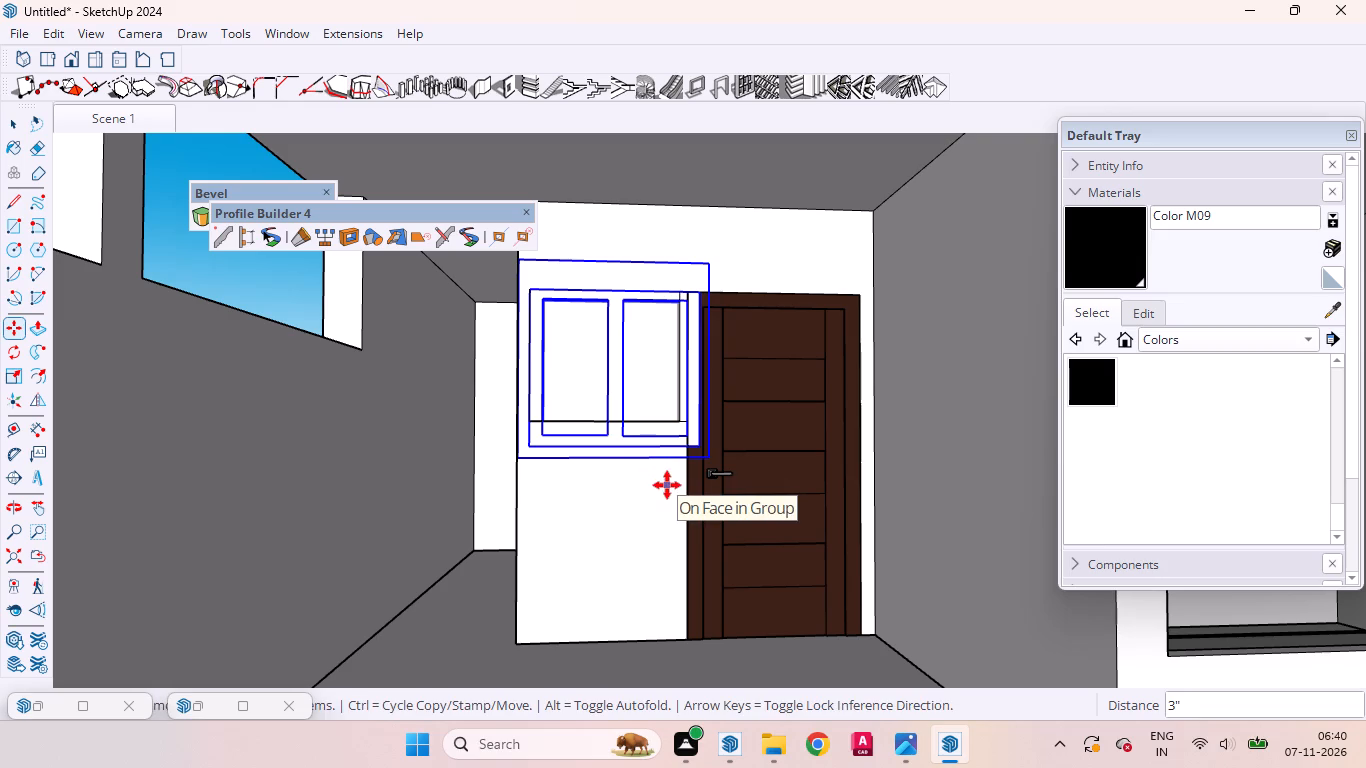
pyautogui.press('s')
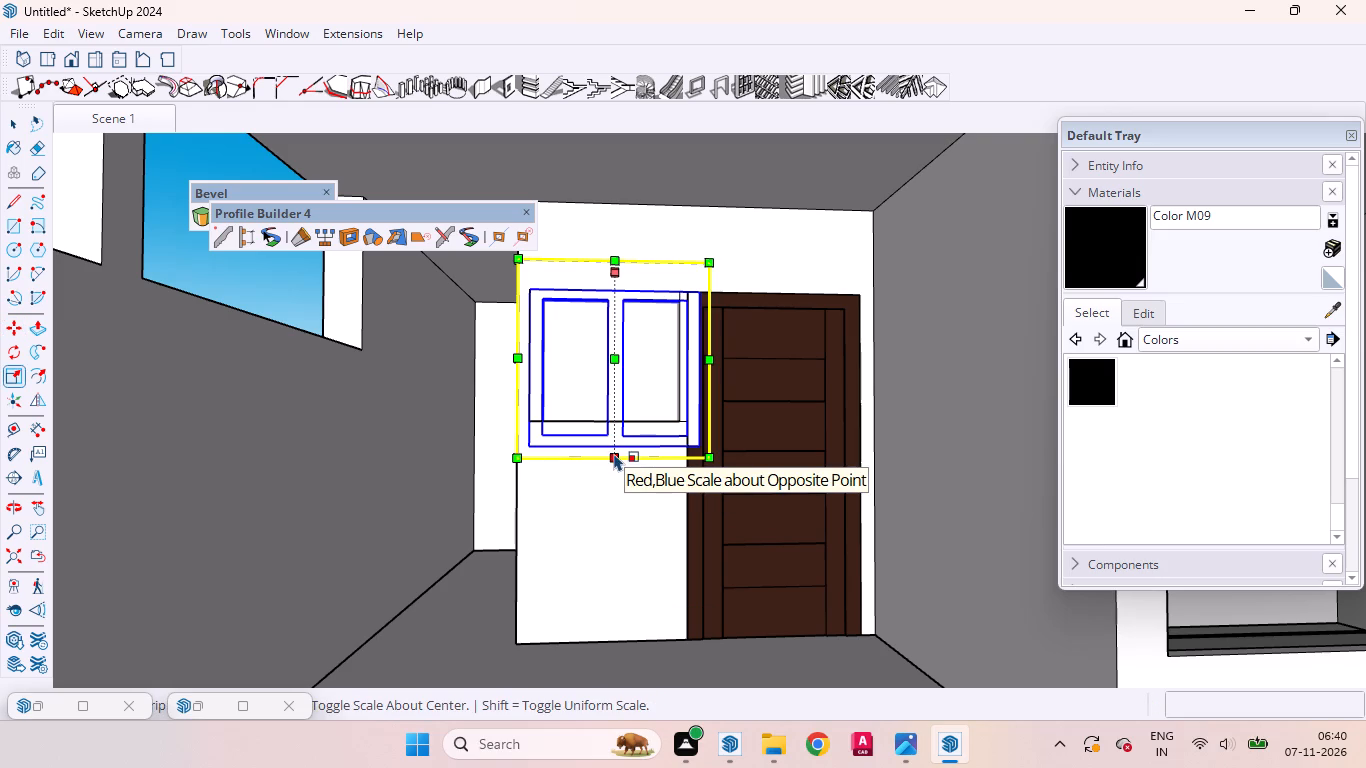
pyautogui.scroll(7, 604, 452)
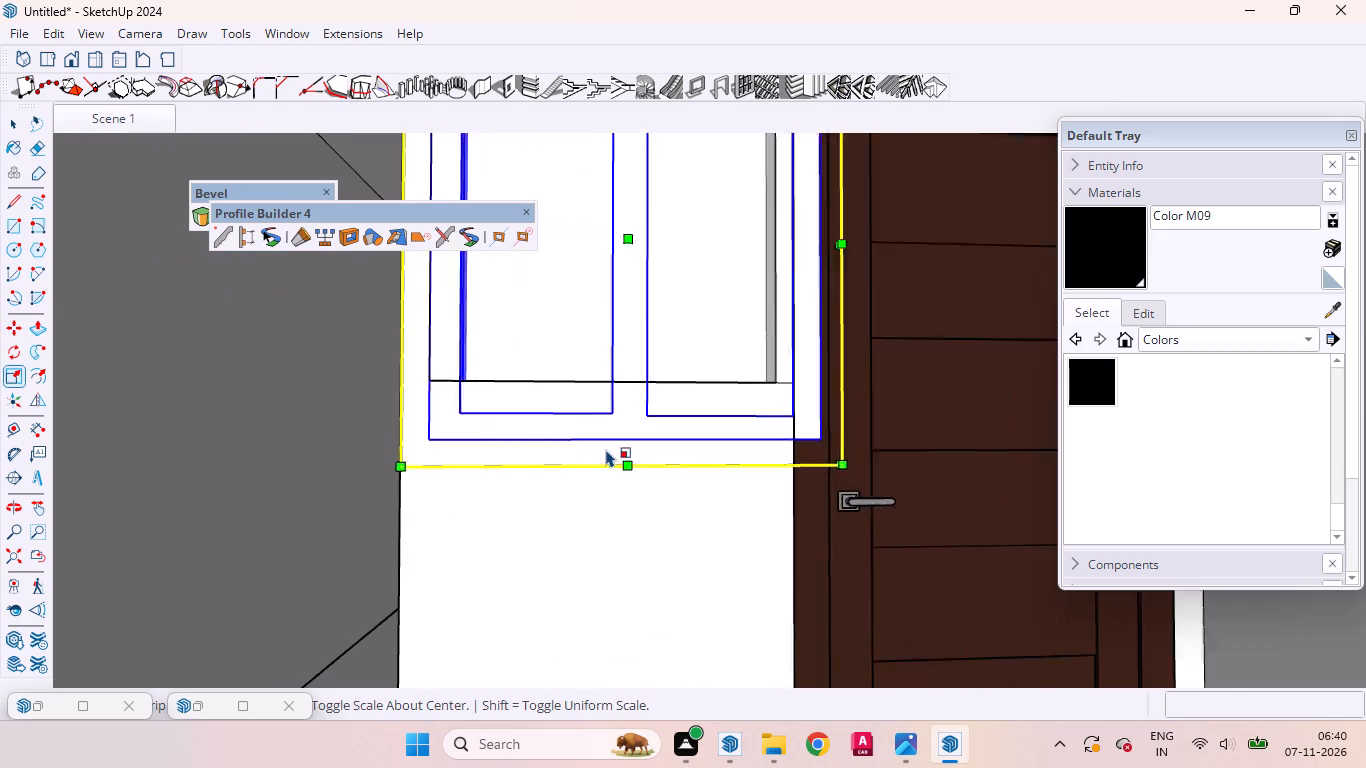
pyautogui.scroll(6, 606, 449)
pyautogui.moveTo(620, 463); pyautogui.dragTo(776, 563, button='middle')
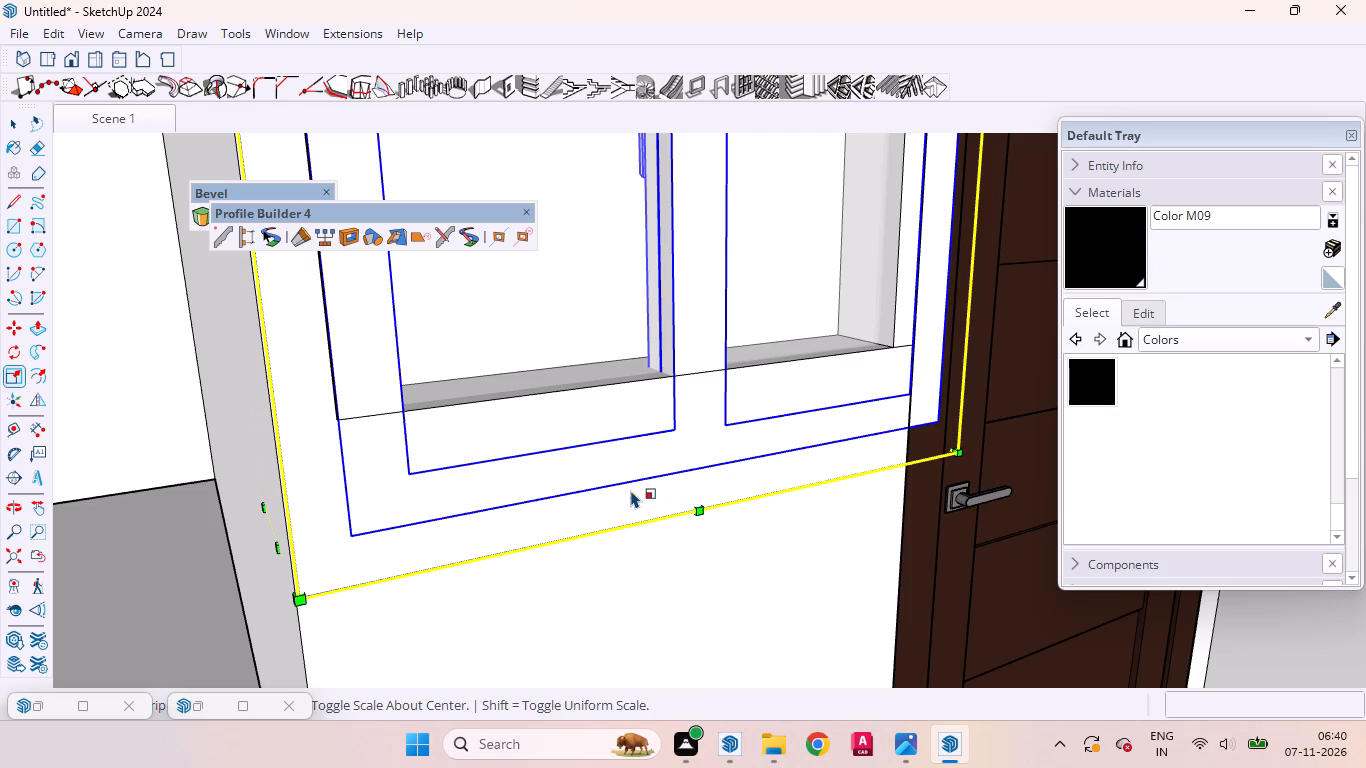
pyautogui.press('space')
# Scale the window down from its lower door-side corner to about 0.9 in width and 0.8 in height to fit the opening.
pyautogui.scroll(-3, 659, 458)
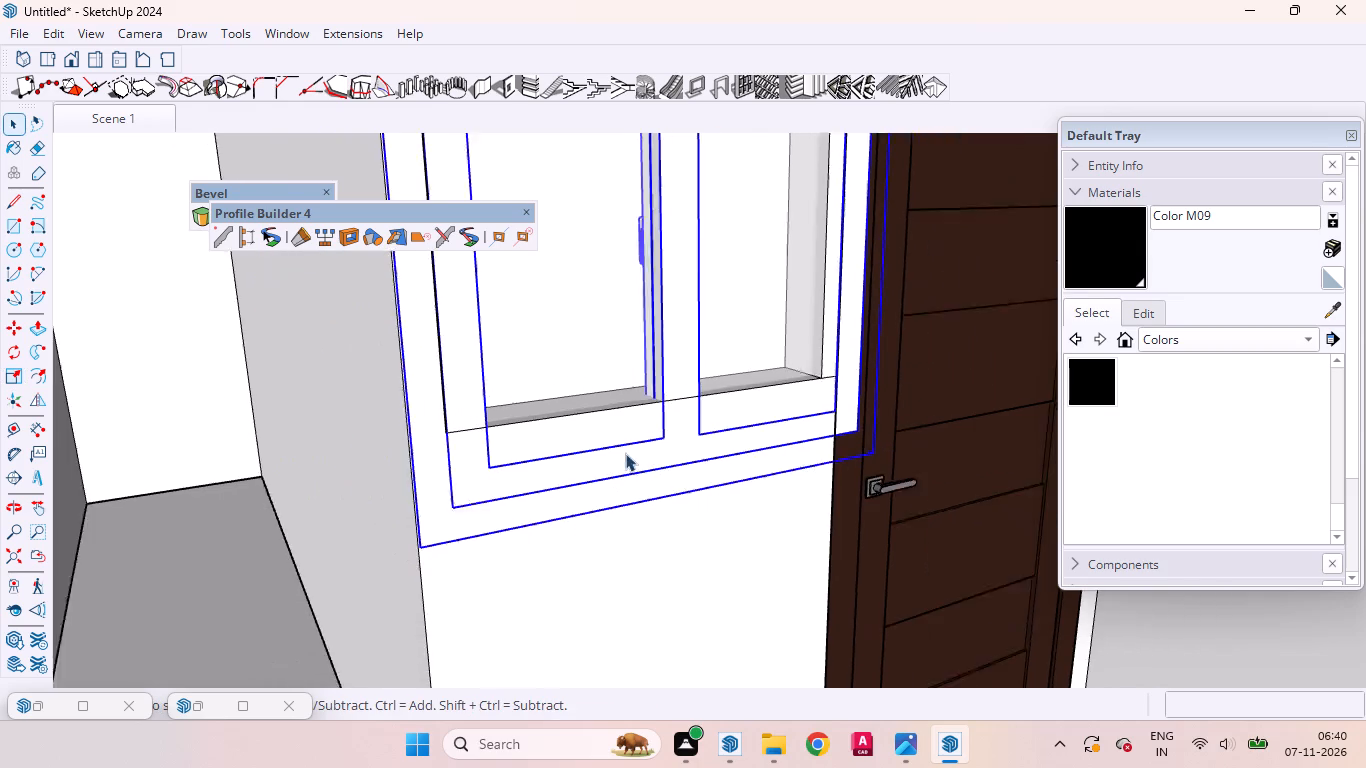
pyautogui.scroll(-6, 625, 453)
pyautogui.moveTo(631, 455); pyautogui.dragTo(531, 436, button='middle')
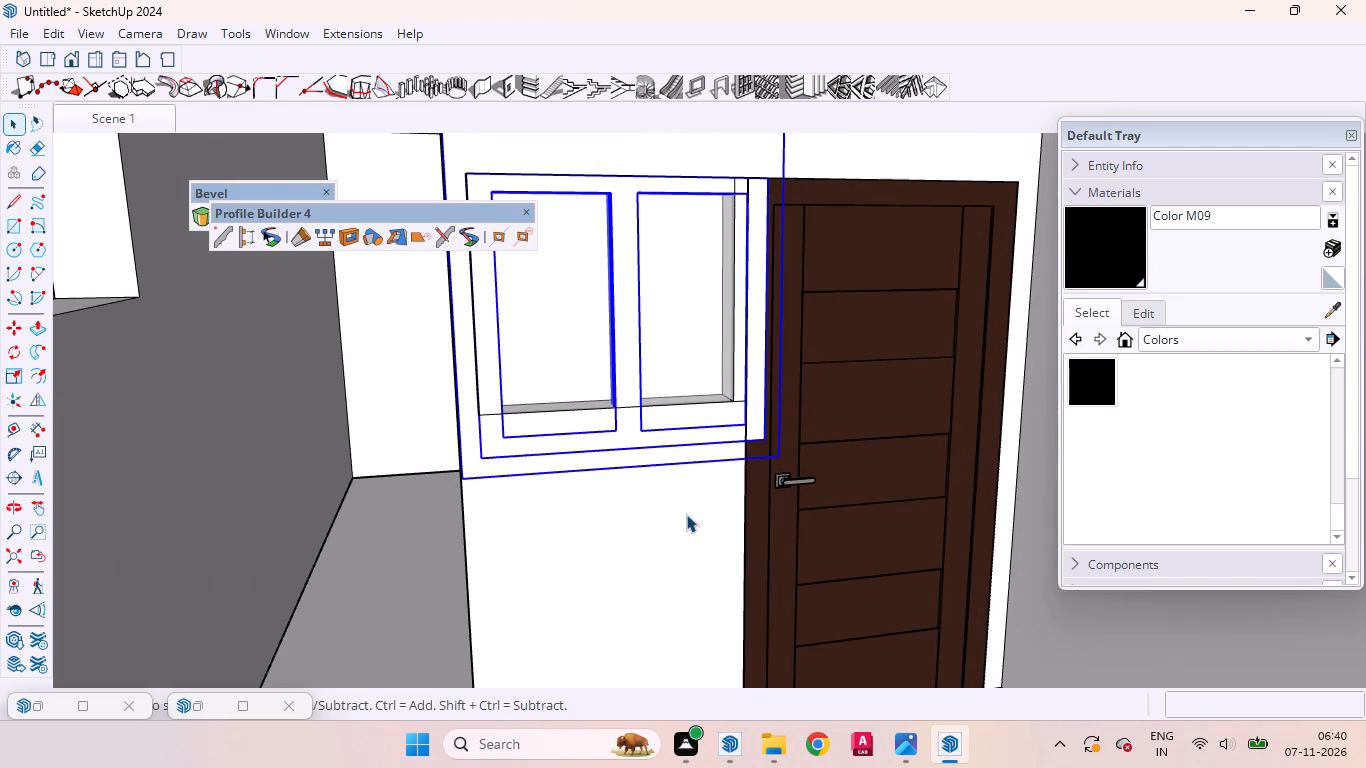
pyautogui.press('s')
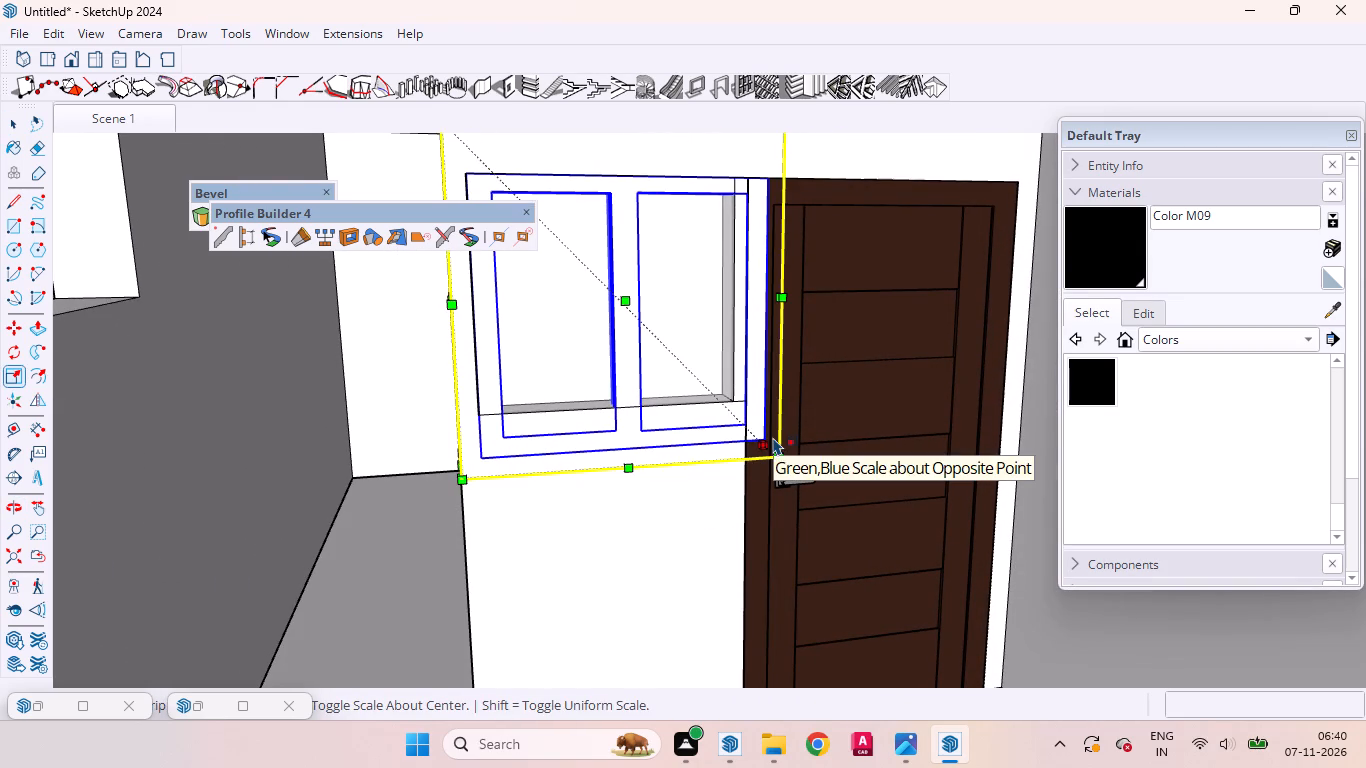
pyautogui.moveTo(772, 437); pyautogui.dragTo(738, 405)
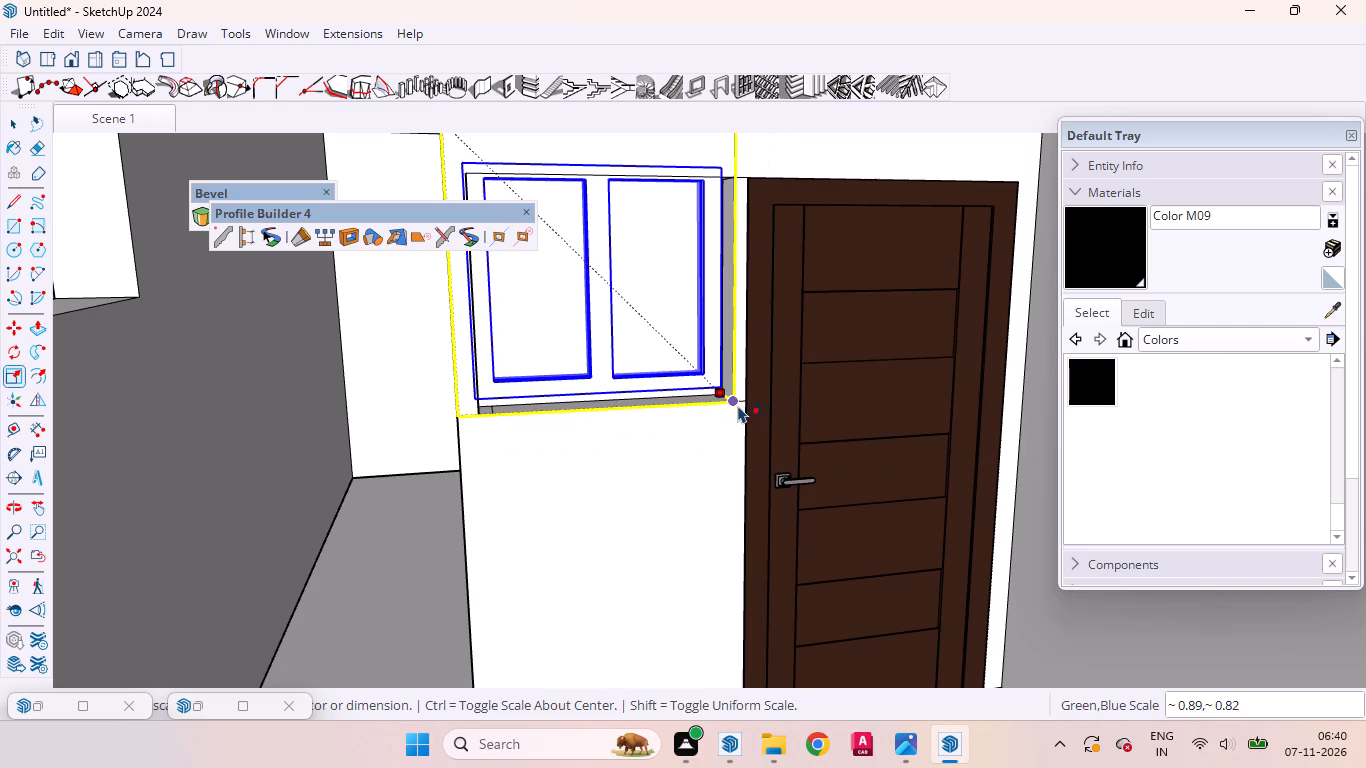
pyautogui.moveTo(738, 405); pyautogui.dragTo(747, 409)
pyautogui.scroll(-4, 720, 445)
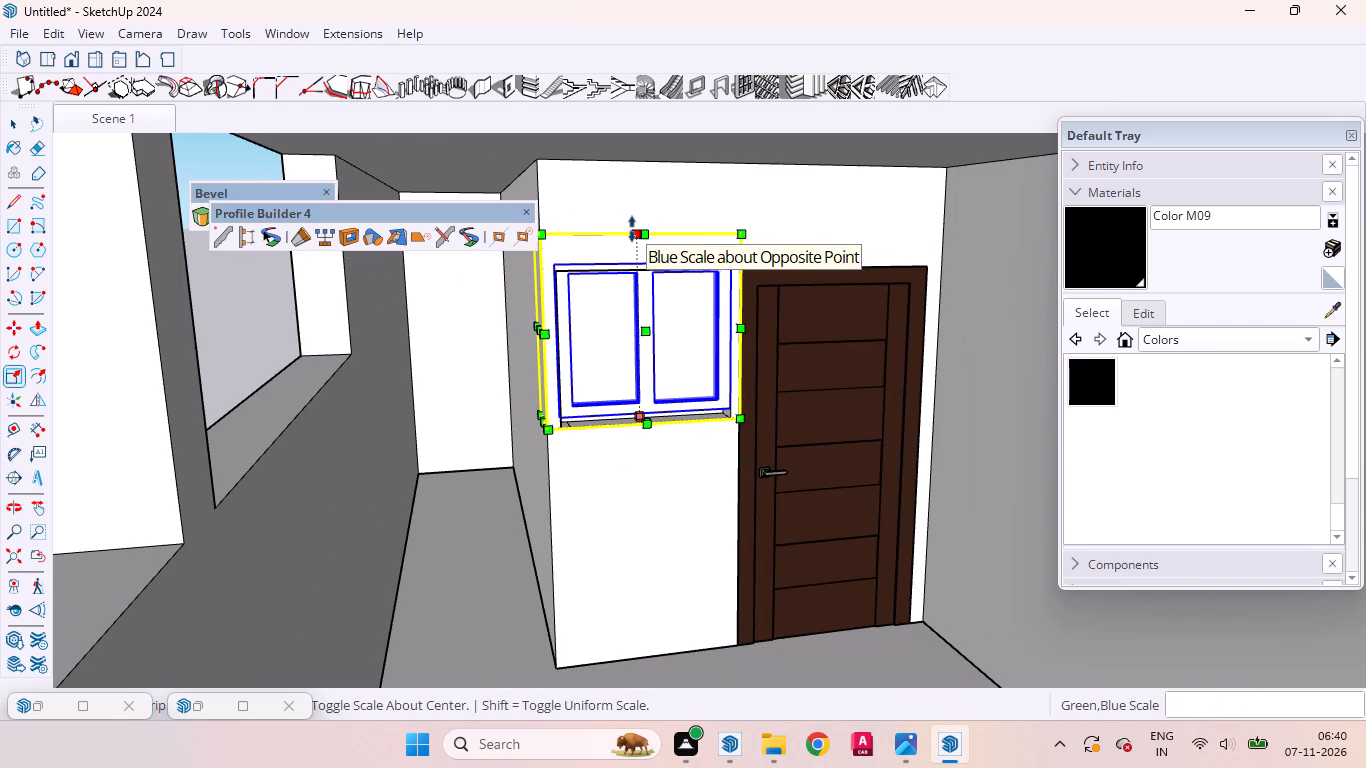
# Adjust the window's height from its top by about 0.89 and 1.08 so the frame meets the top of the opening.
pyautogui.click(632, 229)
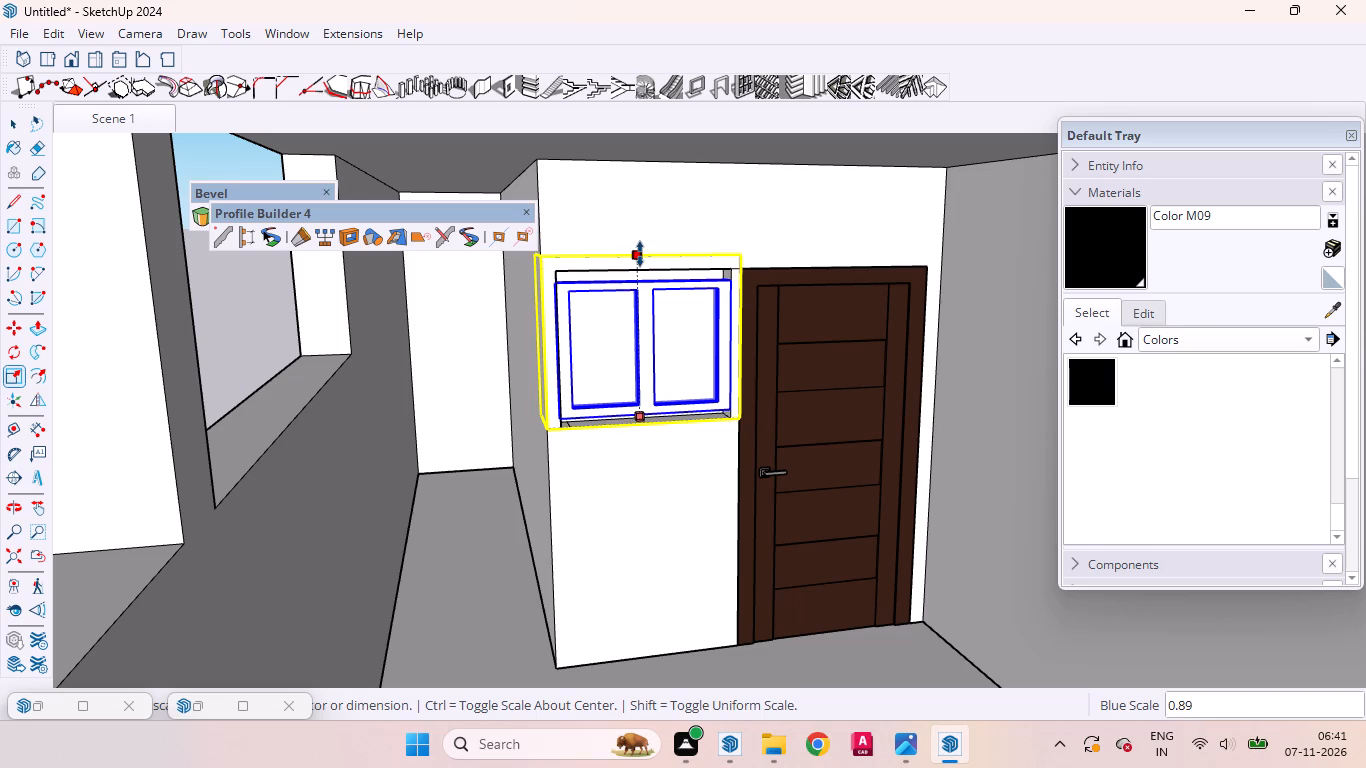
pyautogui.click(640, 254)
pyautogui.scroll(9, 649, 288)
pyautogui.moveTo(642, 302); pyautogui.dragTo(794, 289, button='middle')
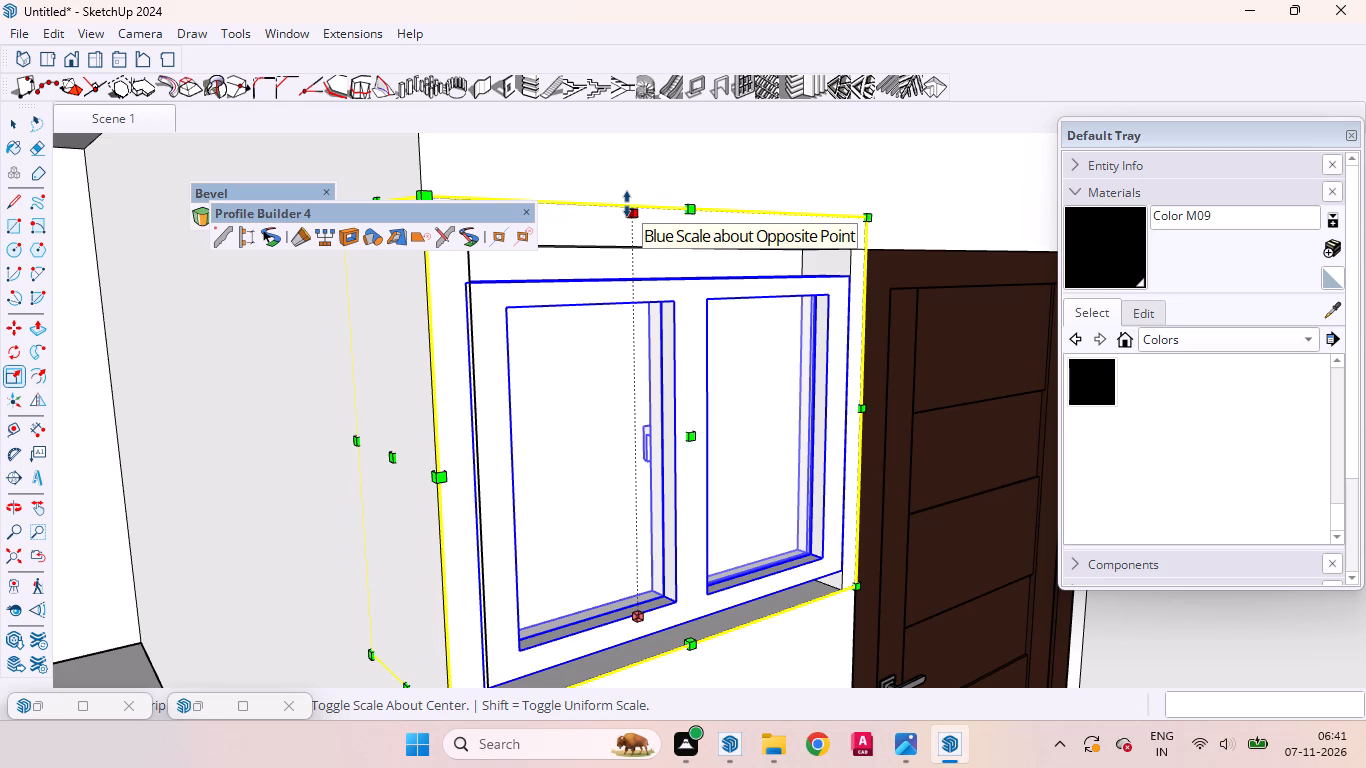
pyautogui.click(627, 204)
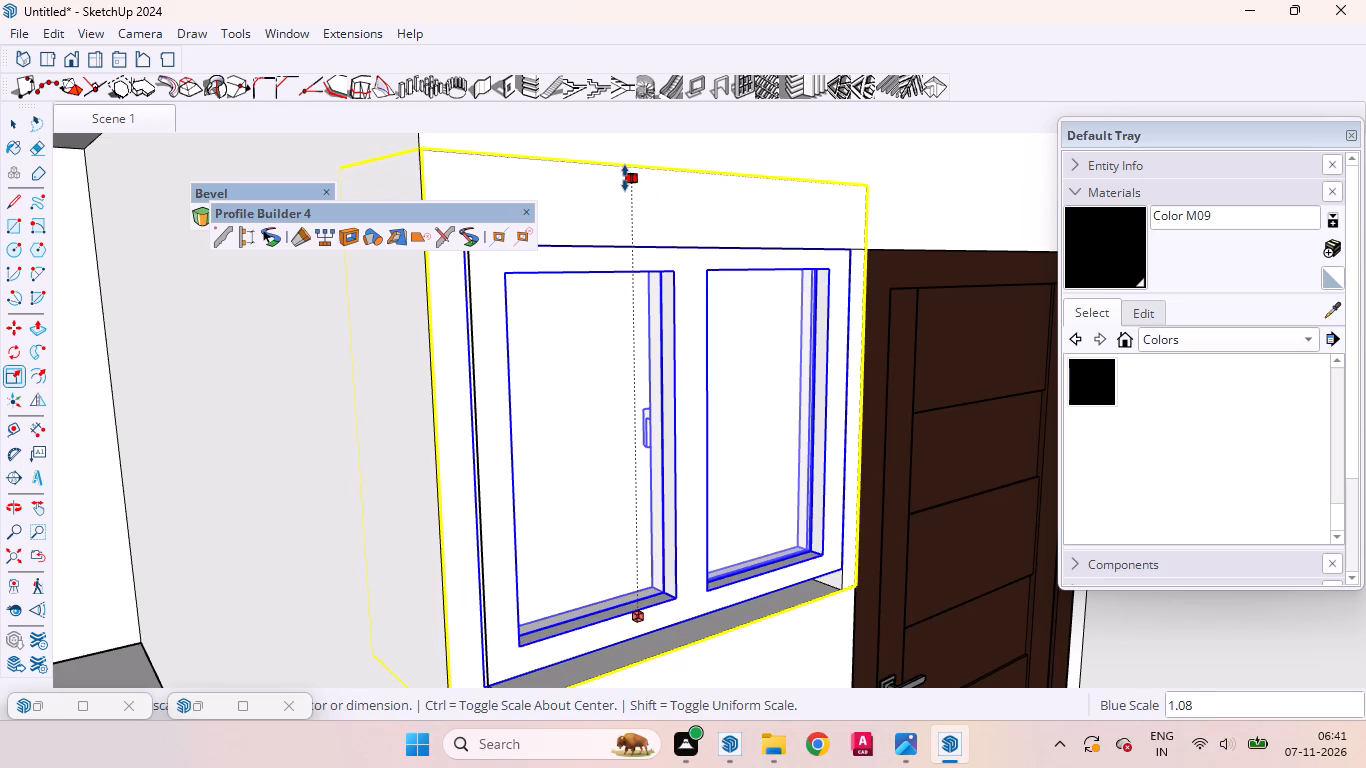
pyautogui.click(625, 178)
# Stretch the window's height from its bottom edge by about 1.06 so the frame meets the bottom of the wall opening.
pyautogui.scroll(-1, 819, 394)
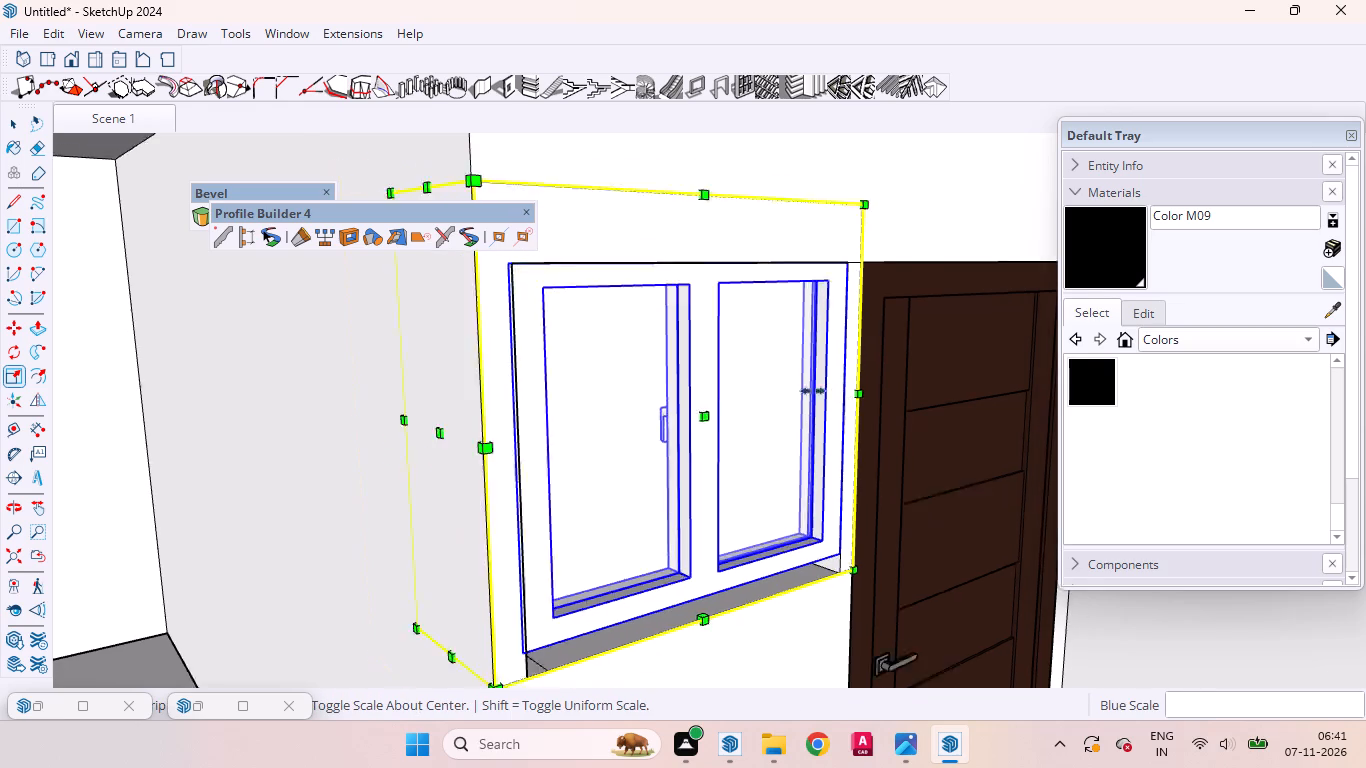
pyautogui.scroll(-2, 813, 391)
pyautogui.moveTo(816, 473); pyautogui.dragTo(559, 348, button='middle')
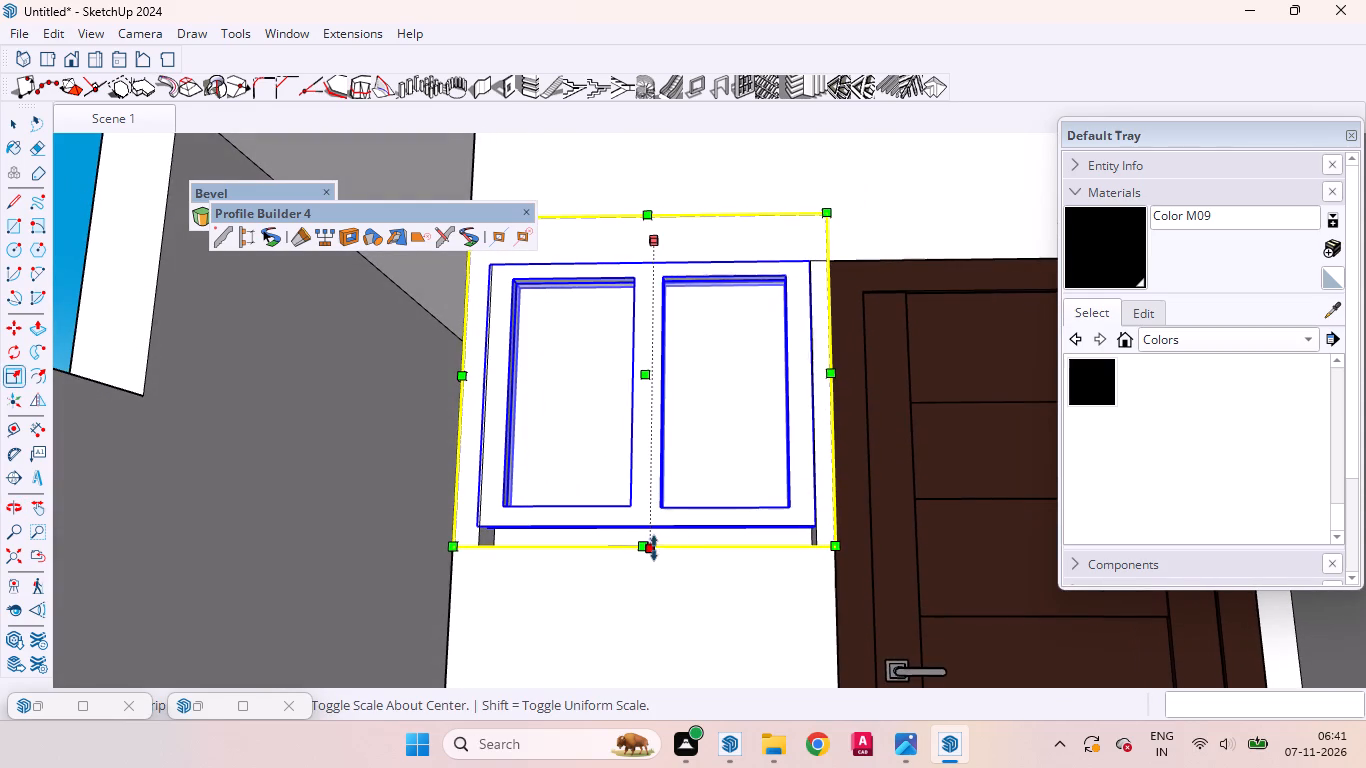
pyautogui.click(654, 553)
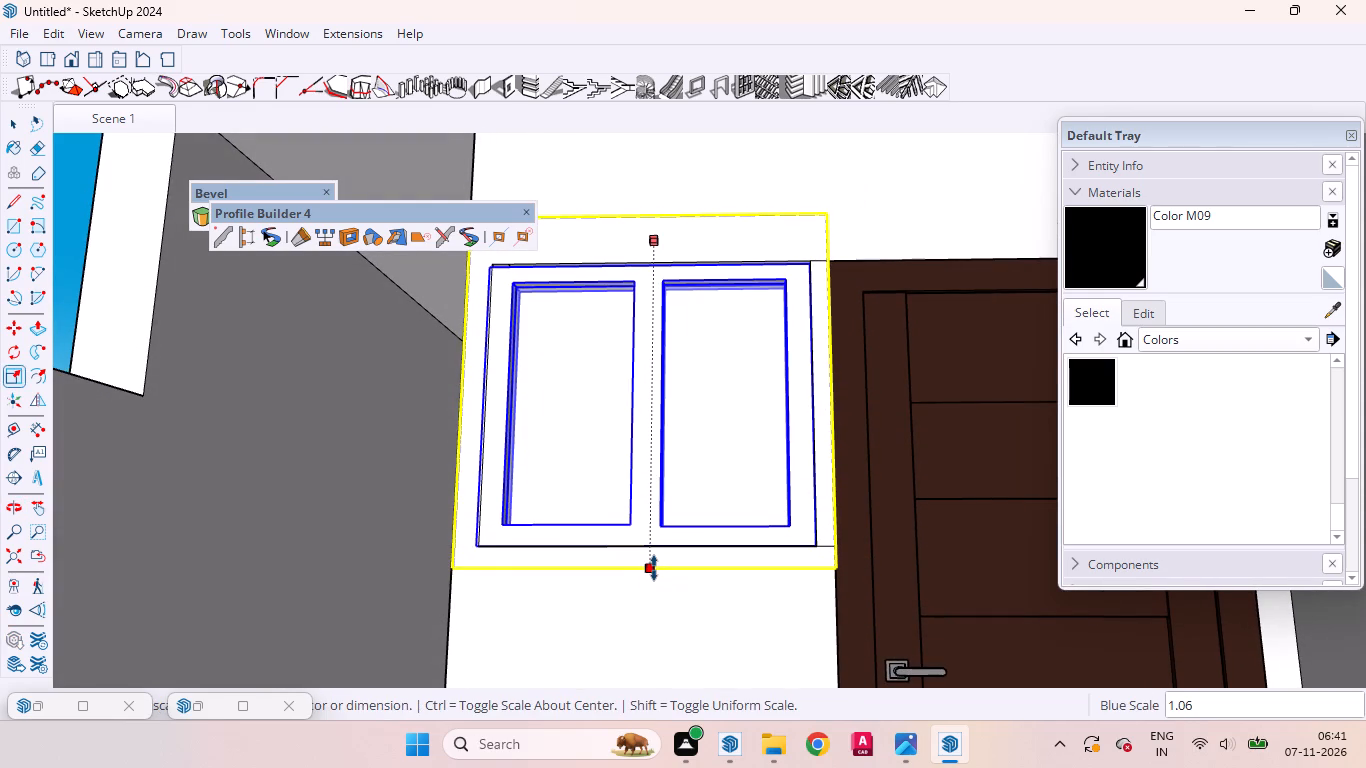
pyautogui.click(654, 568)
pyautogui.press('space')
pyautogui.scroll(-2, 691, 518)
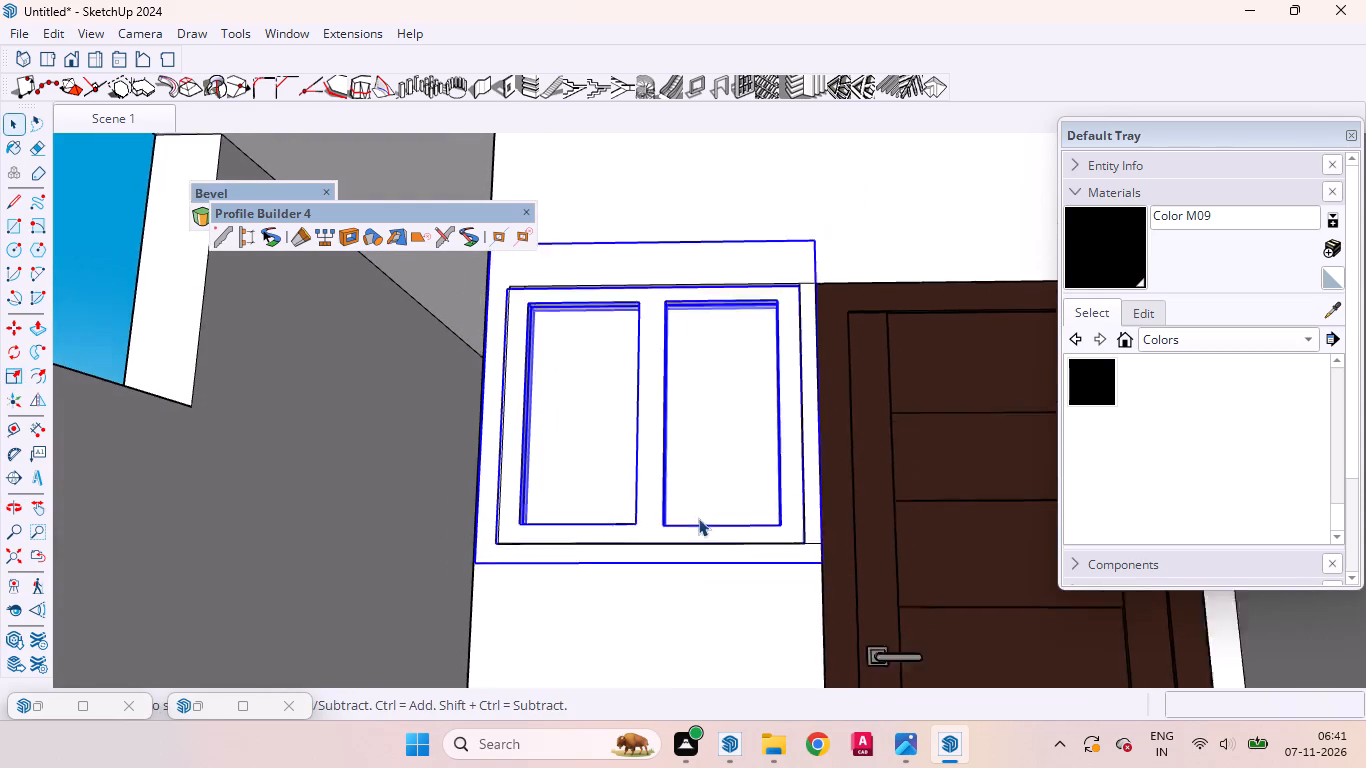
pyautogui.scroll(-2, 698, 518)
pyautogui.scroll(1, 706, 515)
pyautogui.scroll(-18, 706, 514)
pyautogui.moveTo(763, 518); pyautogui.dragTo(856, 608, button='middle')
pyautogui.scroll(1, 856, 608)
pyautogui.click(874, 624)
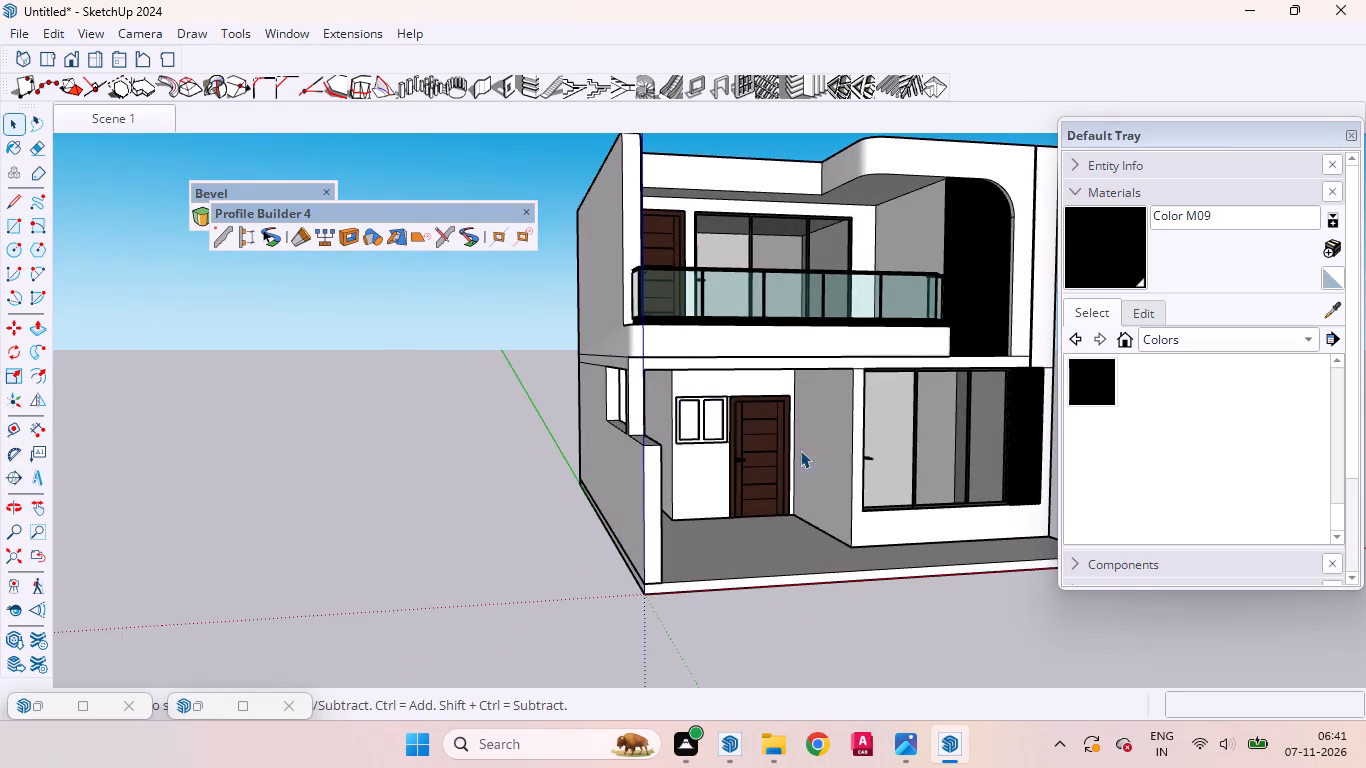
# Paint both glass panes of the porch window black with the Color M09 material.
pyautogui.scroll(9, 701, 362)
pyautogui.scroll(-1, 735, 441)
pyautogui.scroll(14, 735, 442)
pyautogui.click(702, 462)
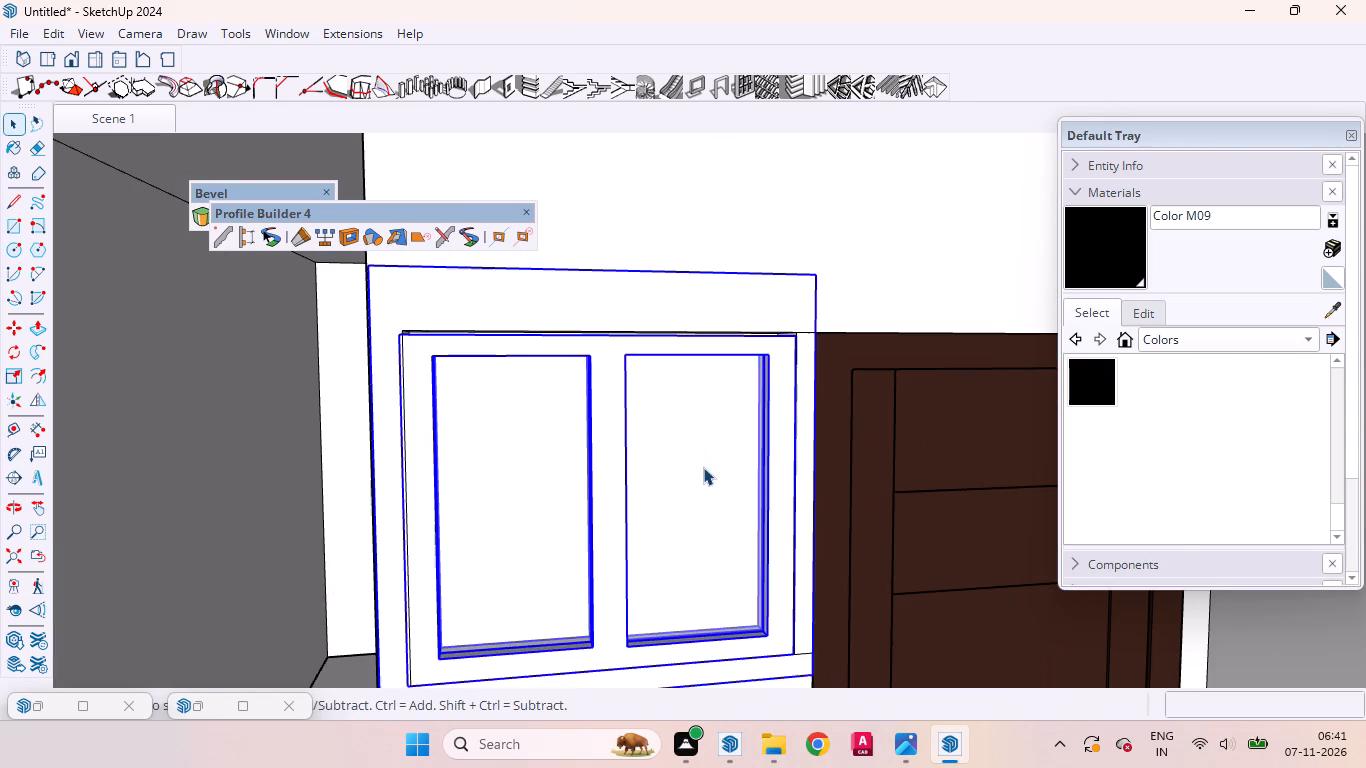
pyautogui.doubleClick(703, 467)
pyautogui.click(700, 485)
pyautogui.click(1100, 390)
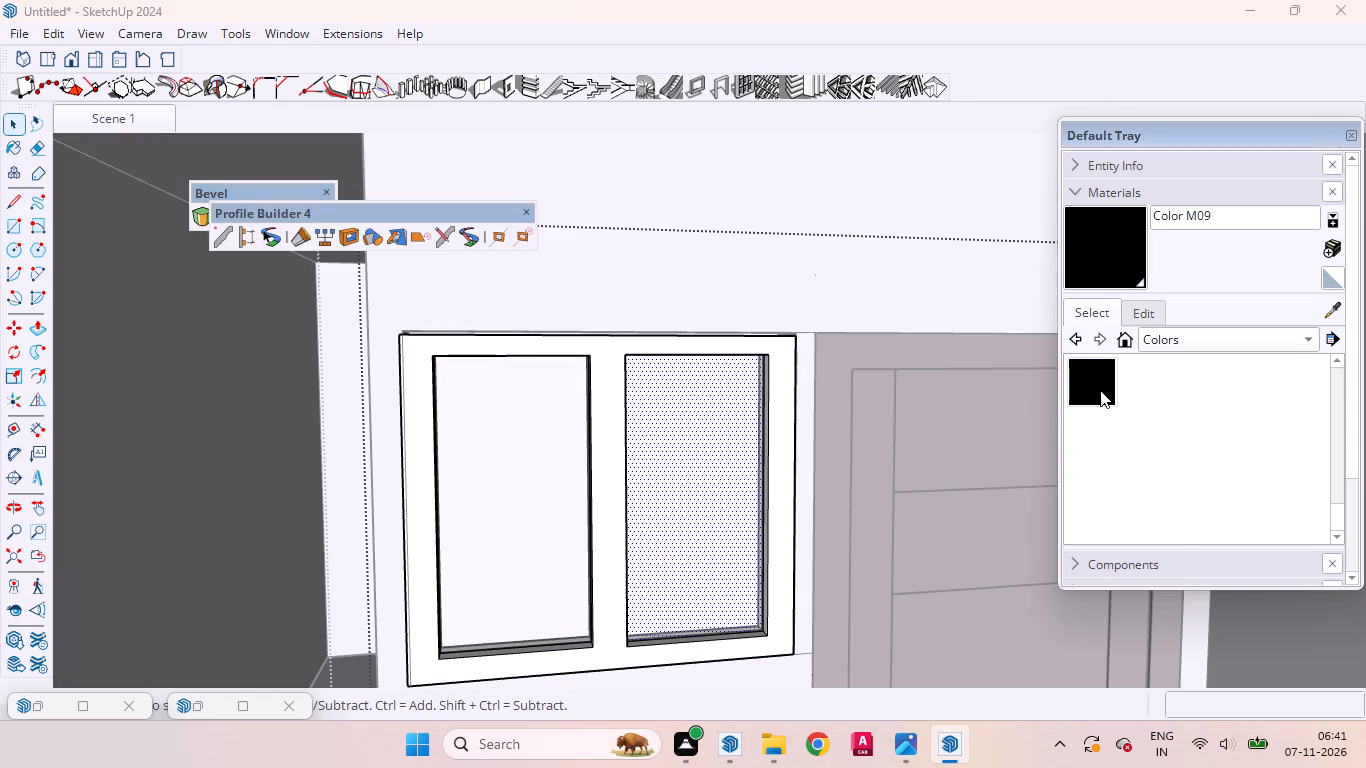
pyautogui.click(711, 479)
pyautogui.click(558, 510)
pyautogui.scroll(-10, 651, 469)
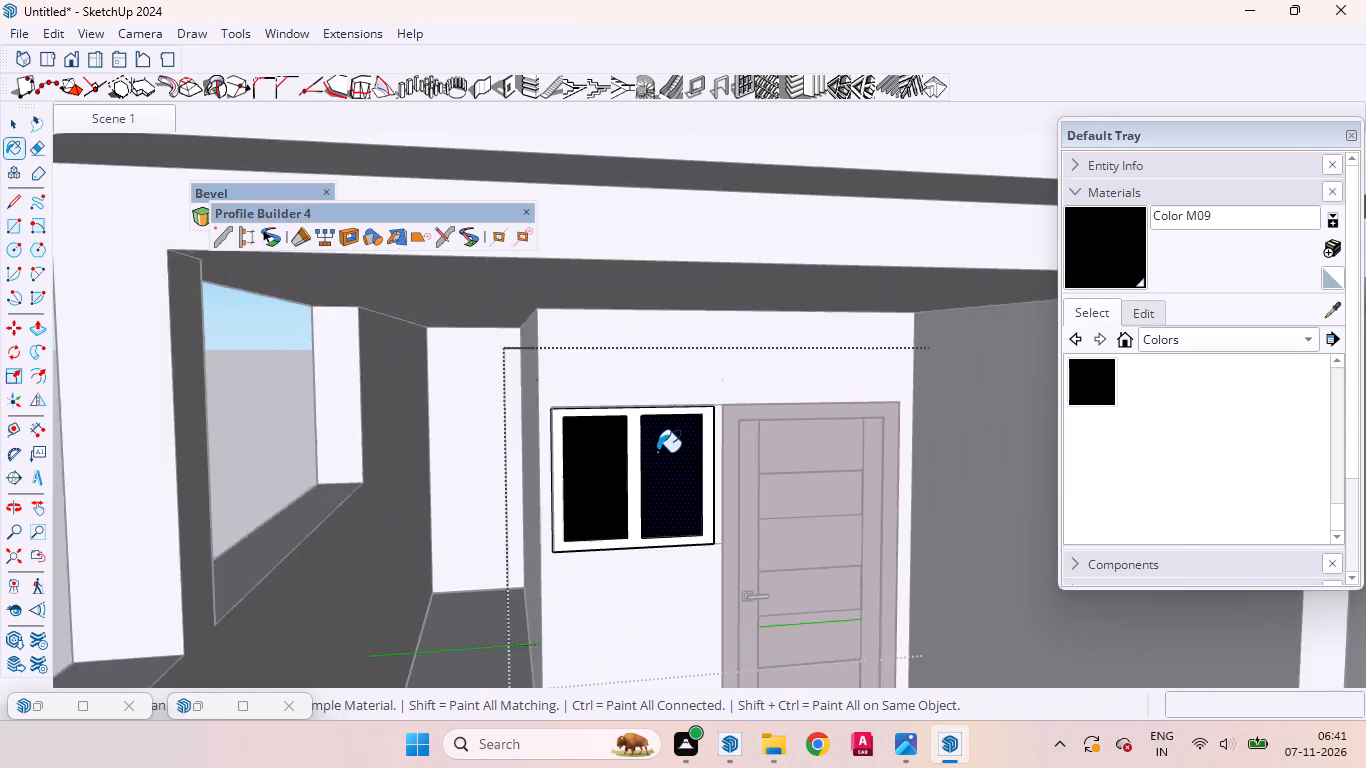
pyautogui.scroll(-1, 657, 452)
pyautogui.press('space')
pyautogui.scroll(-11, 719, 536)
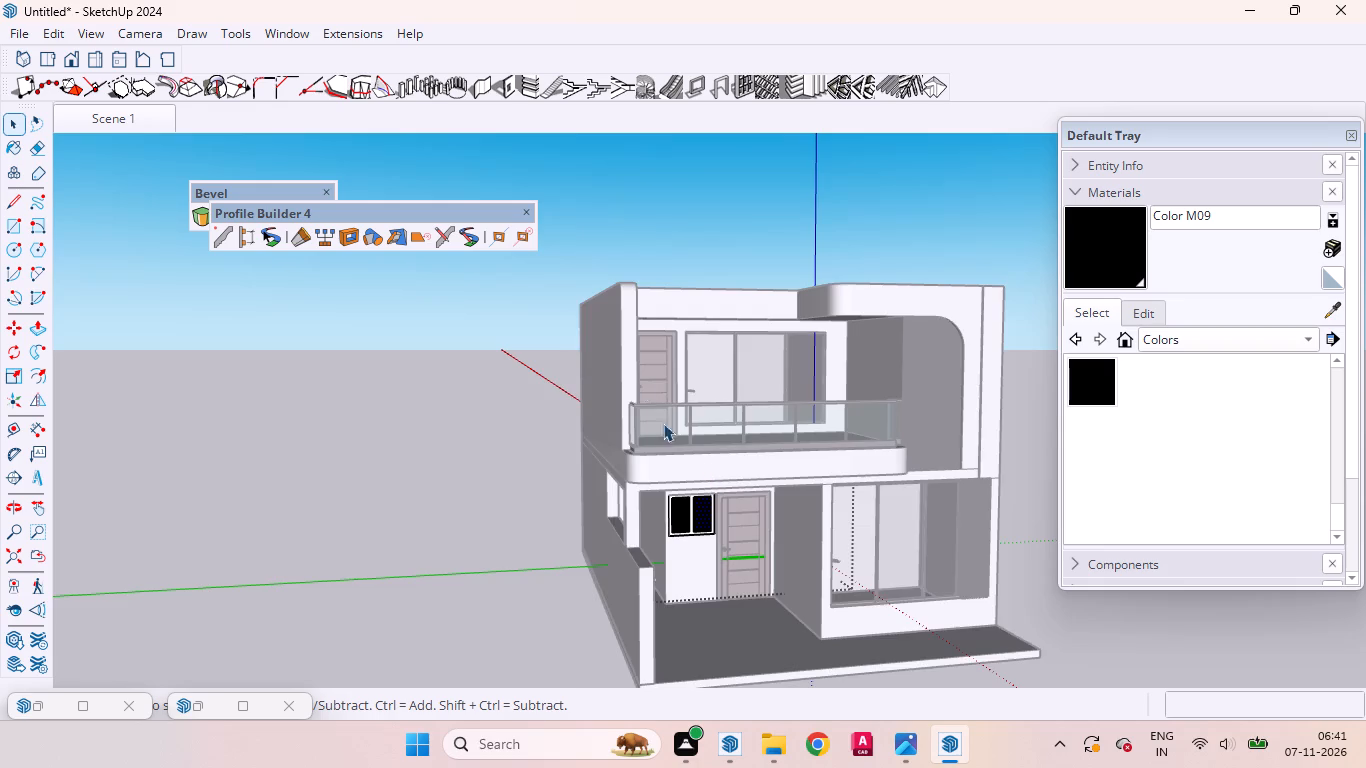
pyautogui.scroll(-6, 634, 323)
pyautogui.click(971, 573)
# Show the materials used in the model and sample the brown lz-doorbrown material from the door beside the window.
pyautogui.scroll(9, 758, 449)
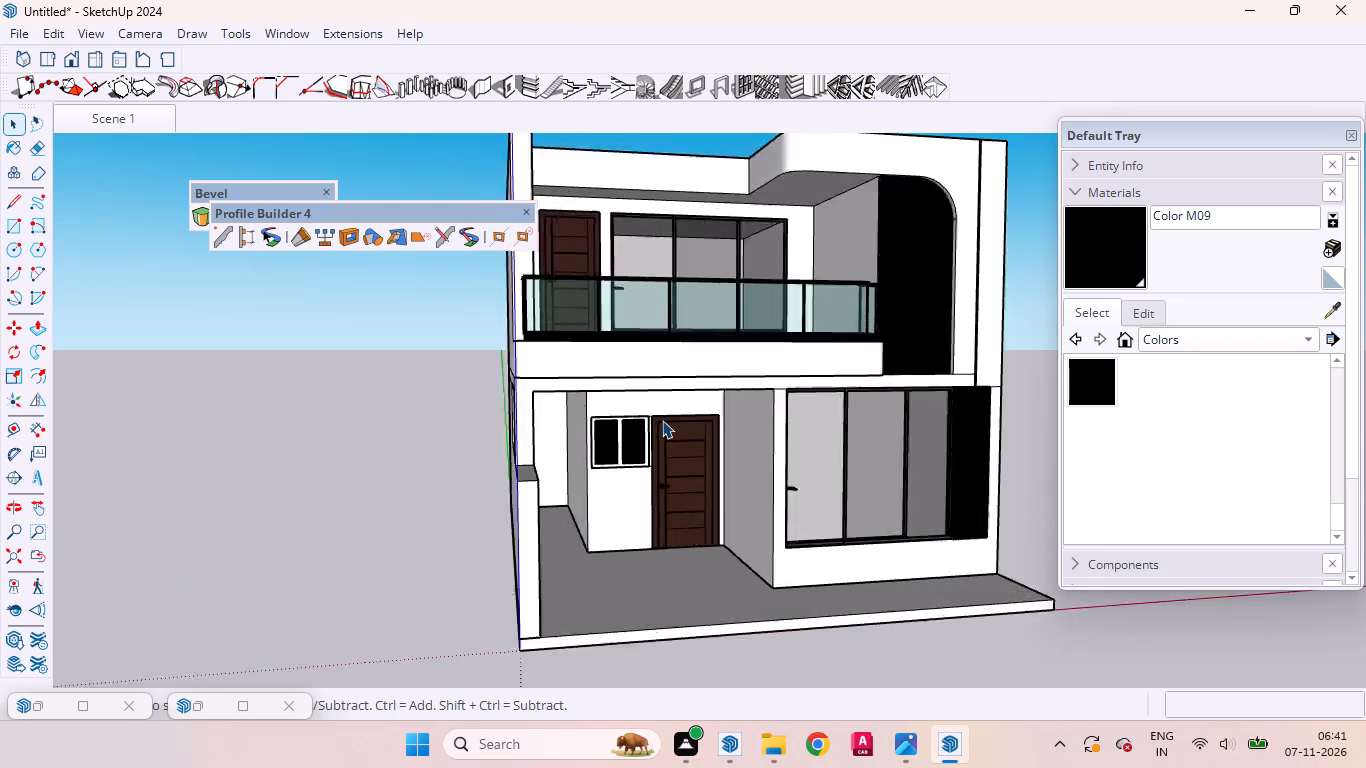
pyautogui.scroll(7, 662, 420)
pyautogui.moveTo(632, 460); pyautogui.dragTo(582, 453, button='middle')
pyautogui.scroll(2, 582, 453)
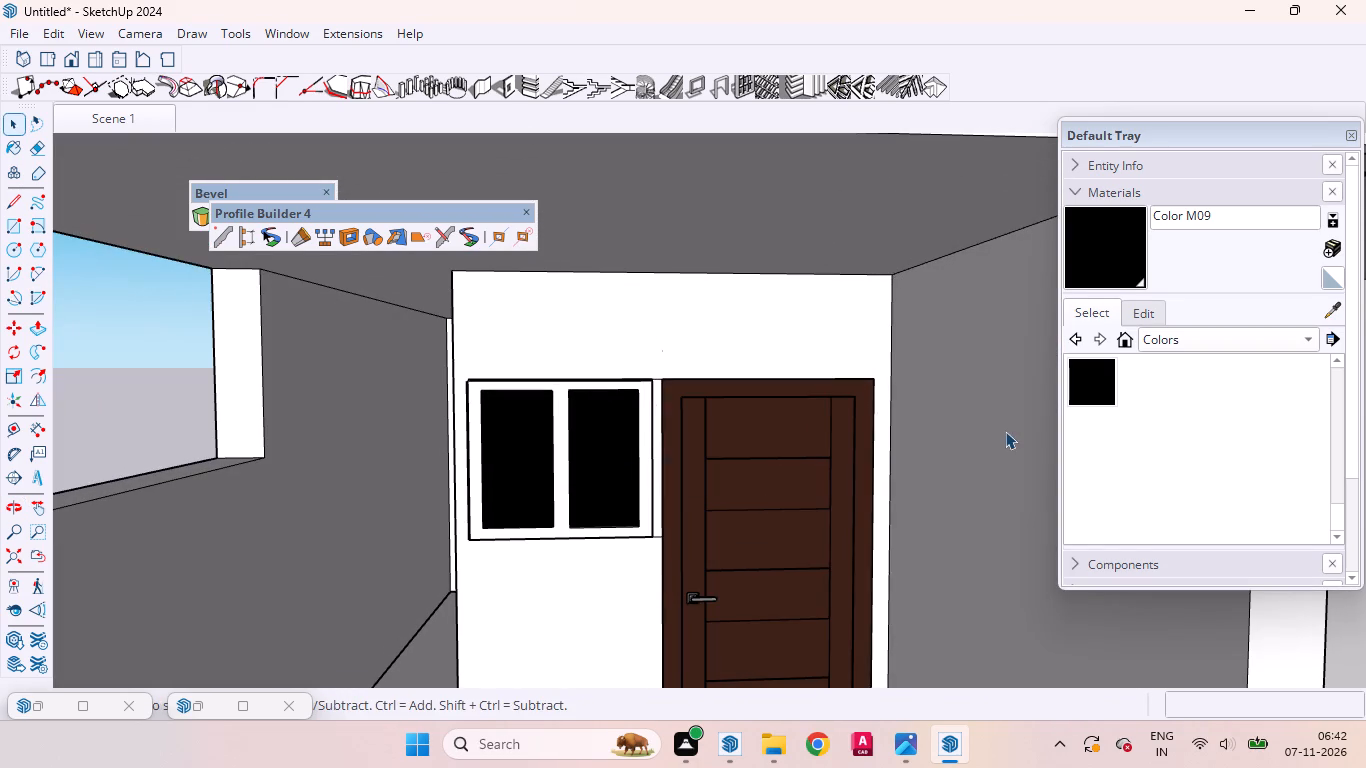
pyautogui.click(1315, 338)
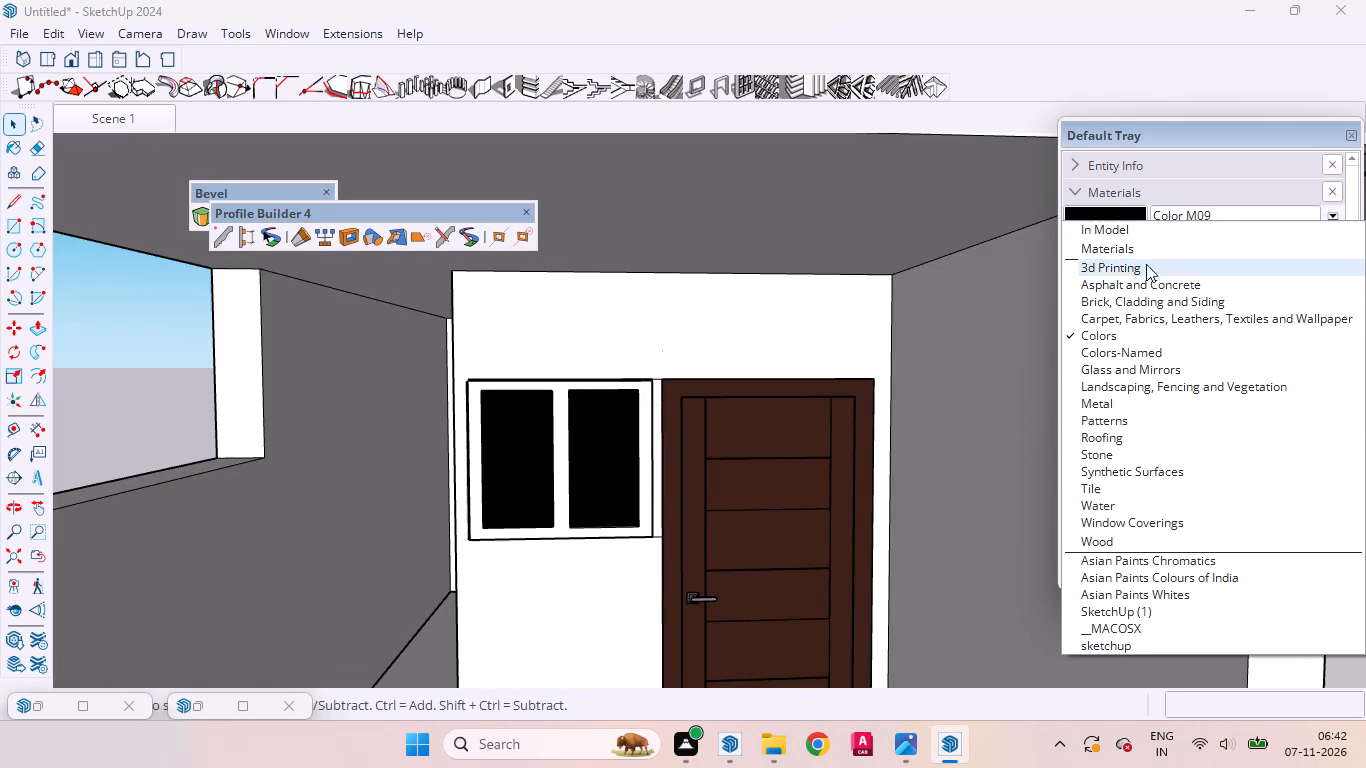
pyautogui.click(1172, 232)
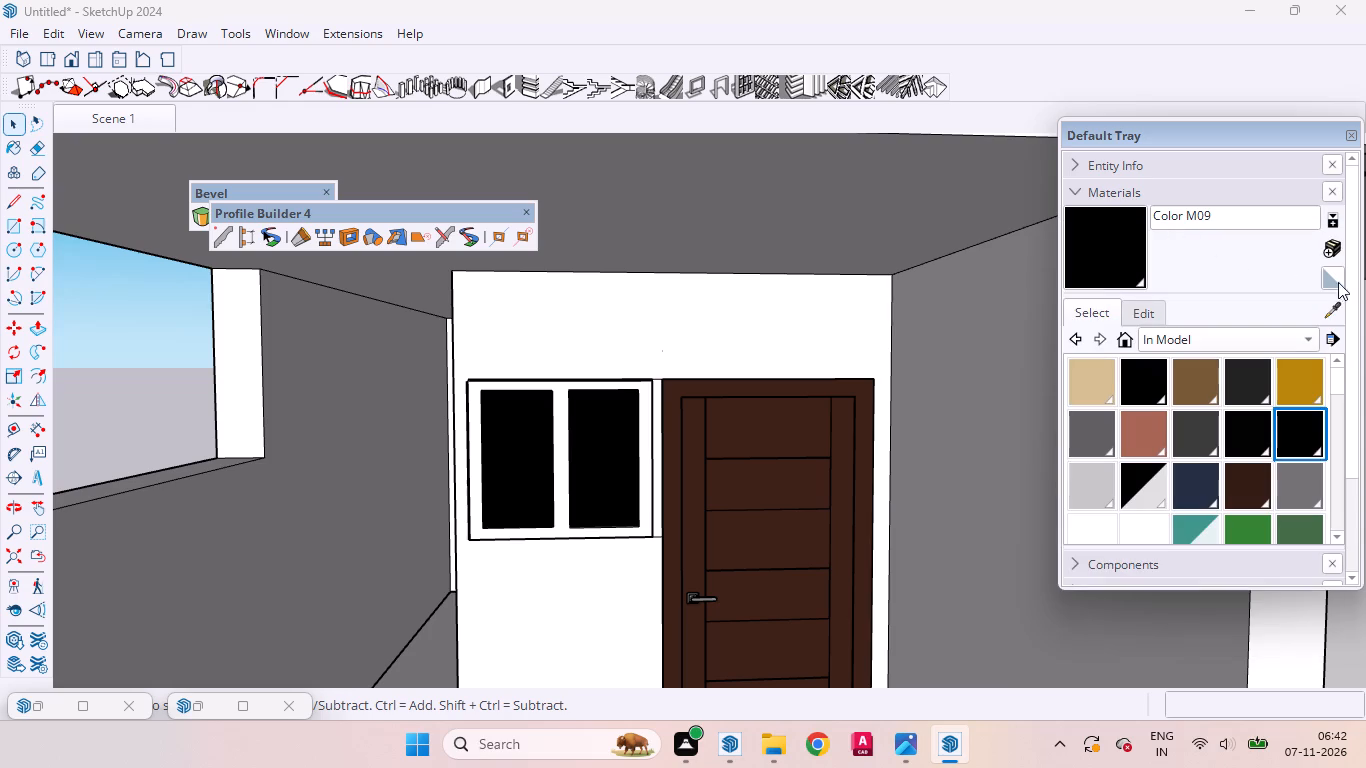
pyautogui.click(1341, 301)
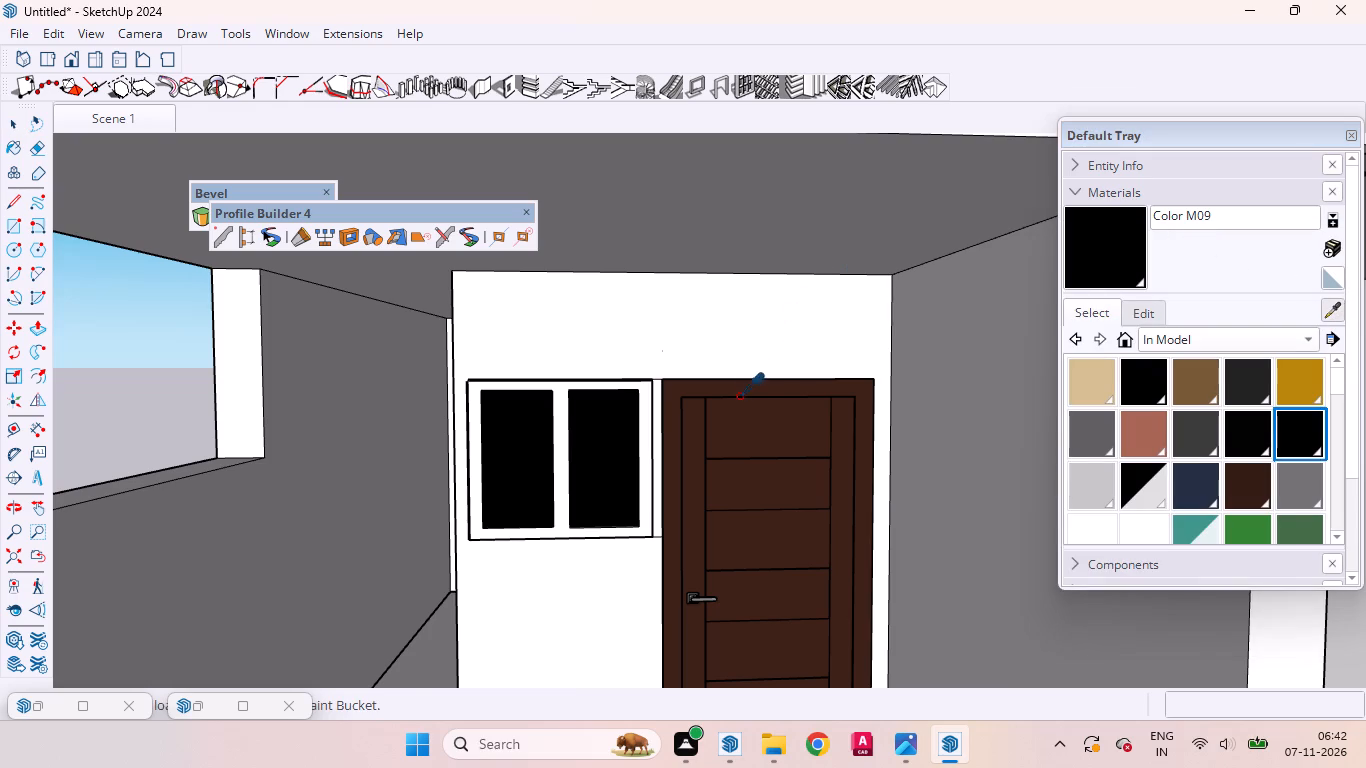
pyautogui.click(743, 416)
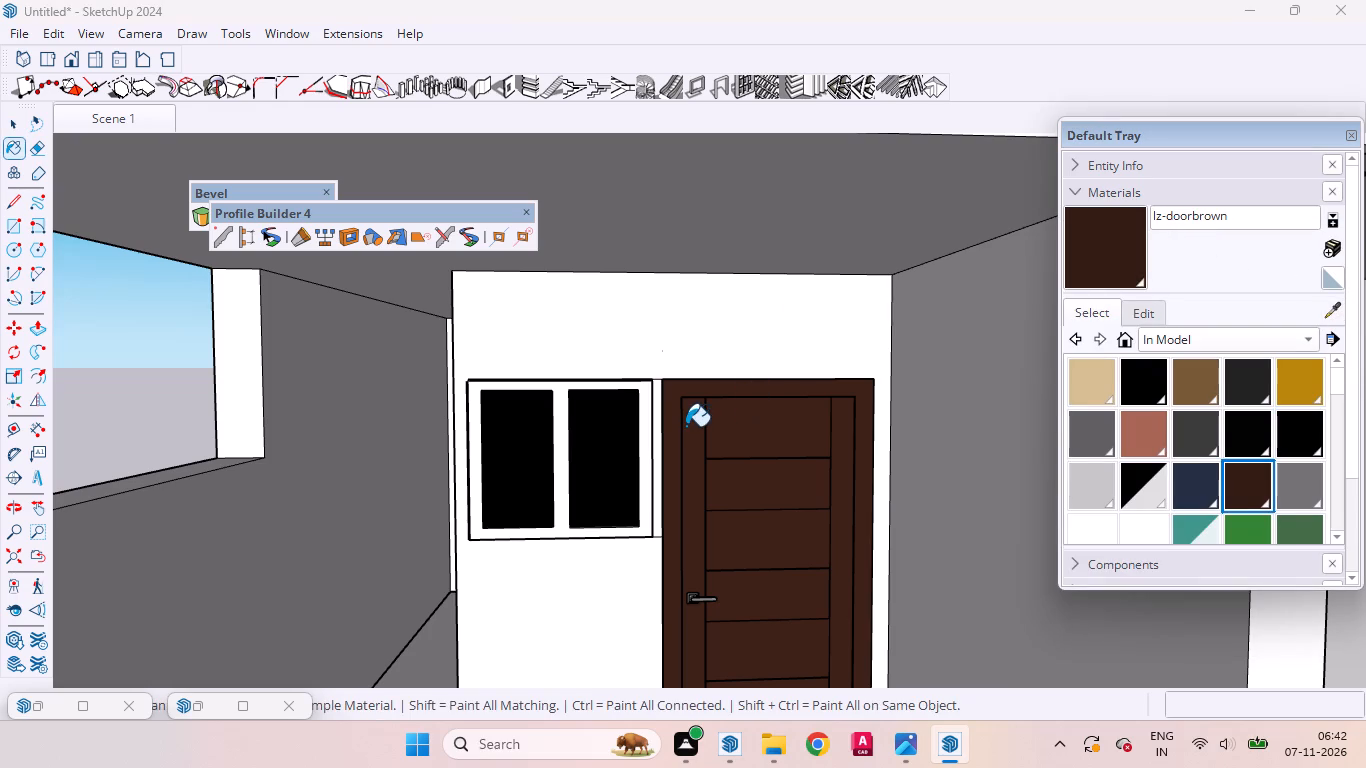
pyautogui.click(686, 426)
pyautogui.press('space')
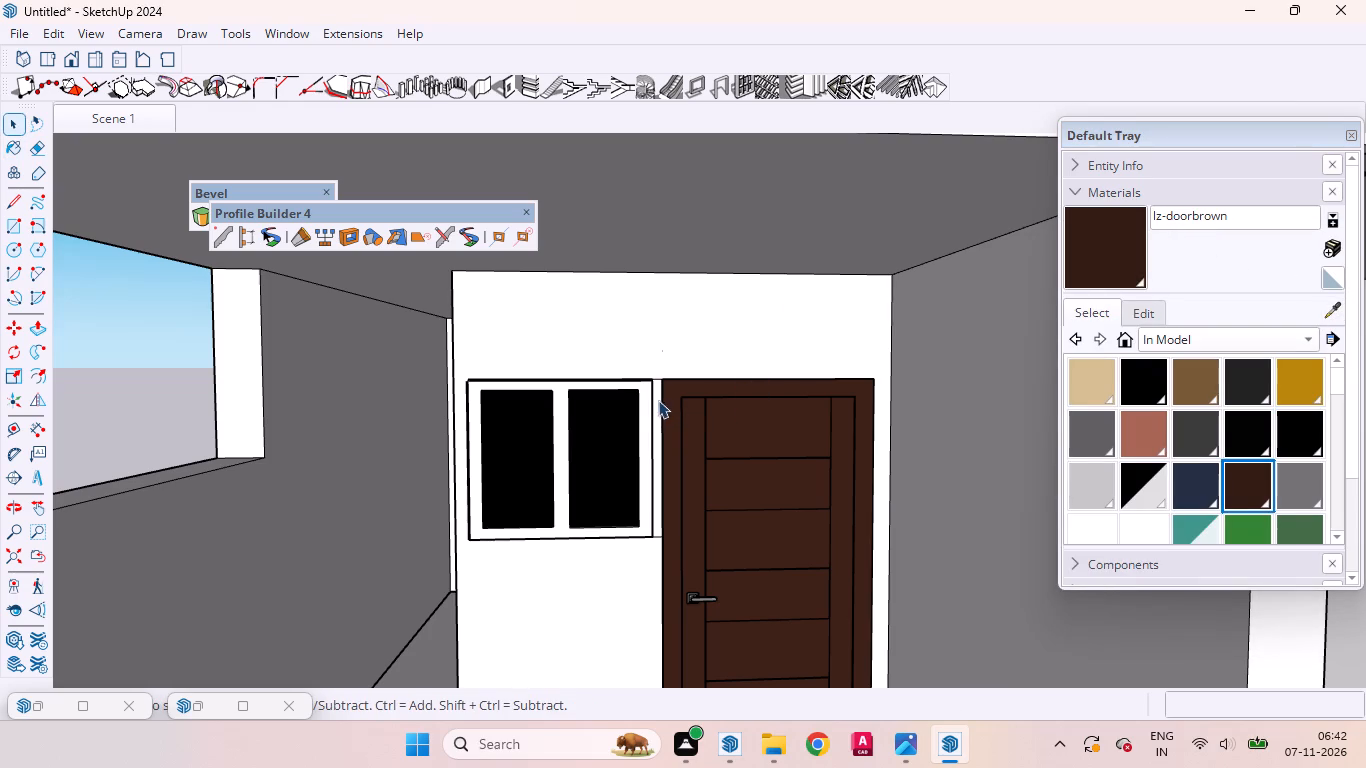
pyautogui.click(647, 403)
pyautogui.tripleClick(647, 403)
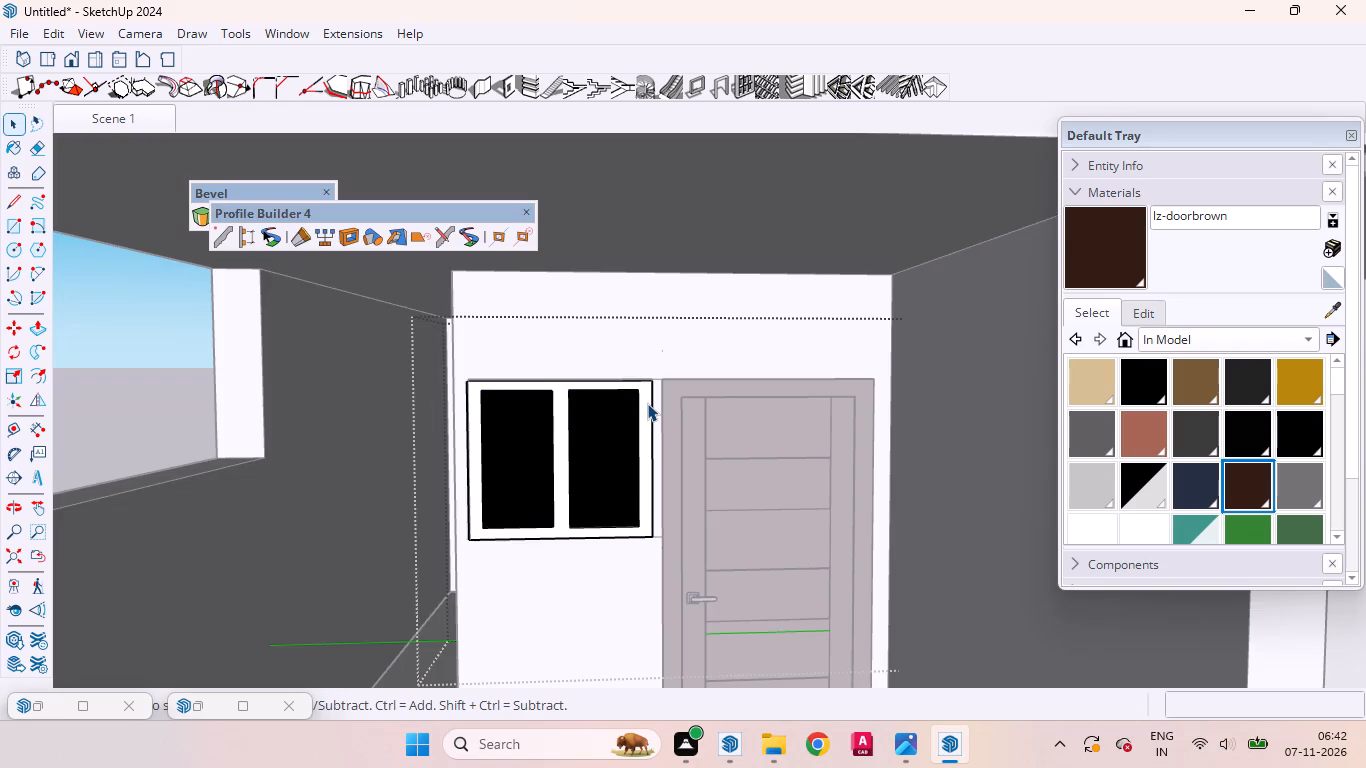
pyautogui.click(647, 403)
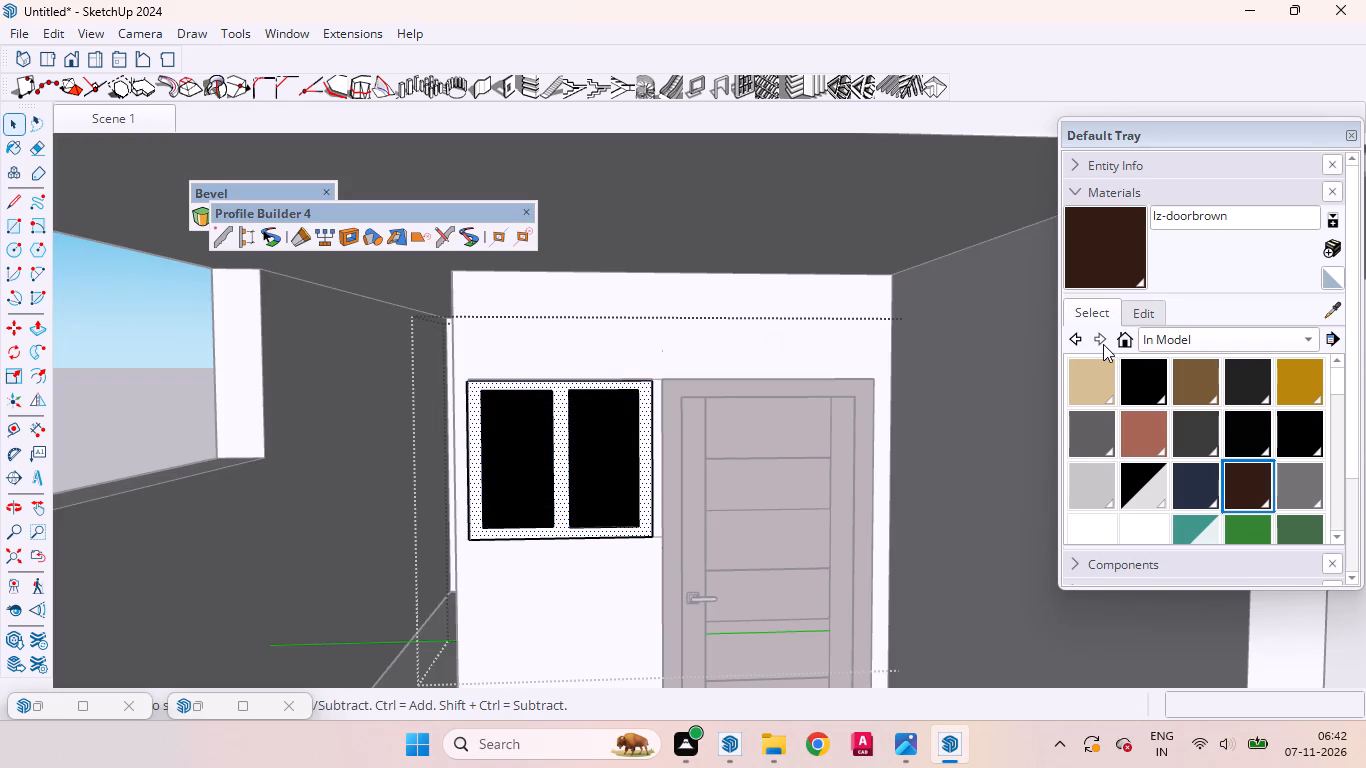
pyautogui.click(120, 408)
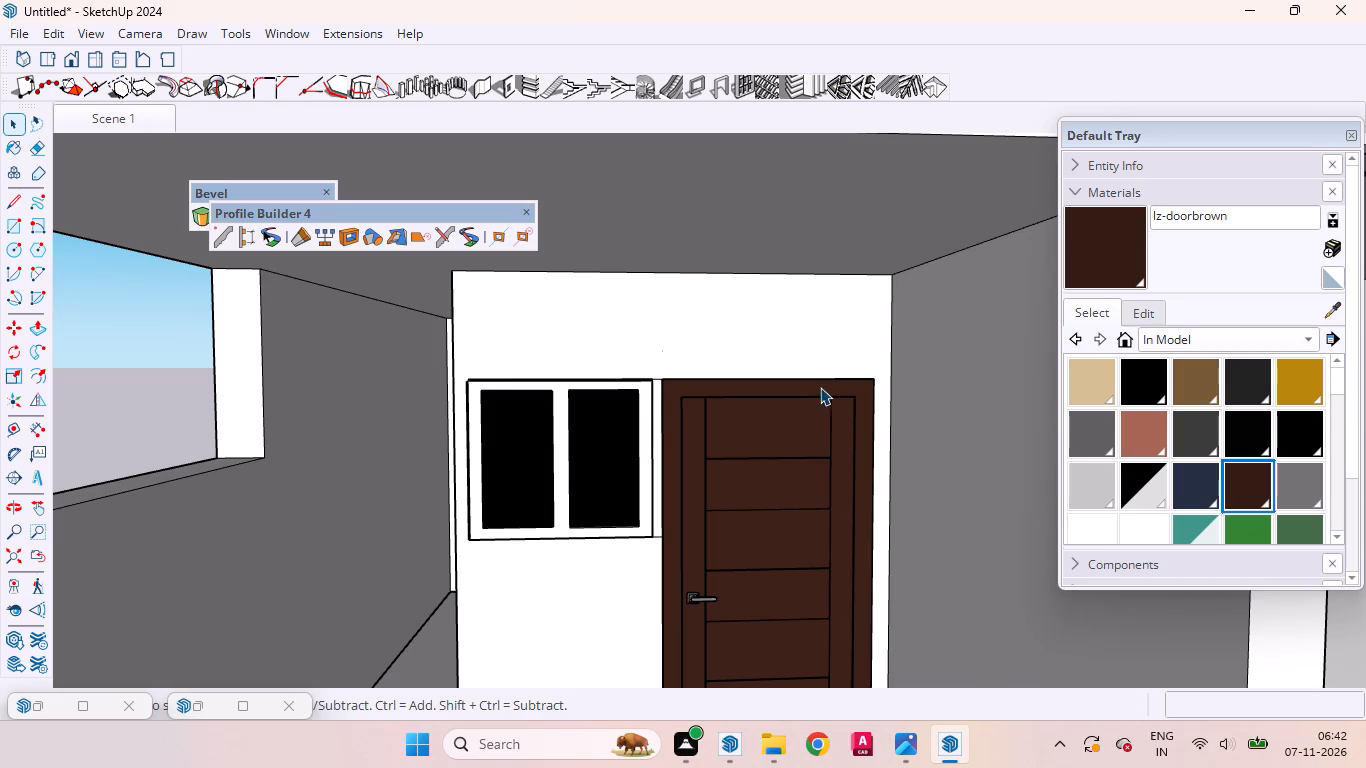
# Paint the front face of the porch window's frame with the lz-doorbrown material.
pyautogui.click(645, 389)
pyautogui.doubleClick(645, 389)
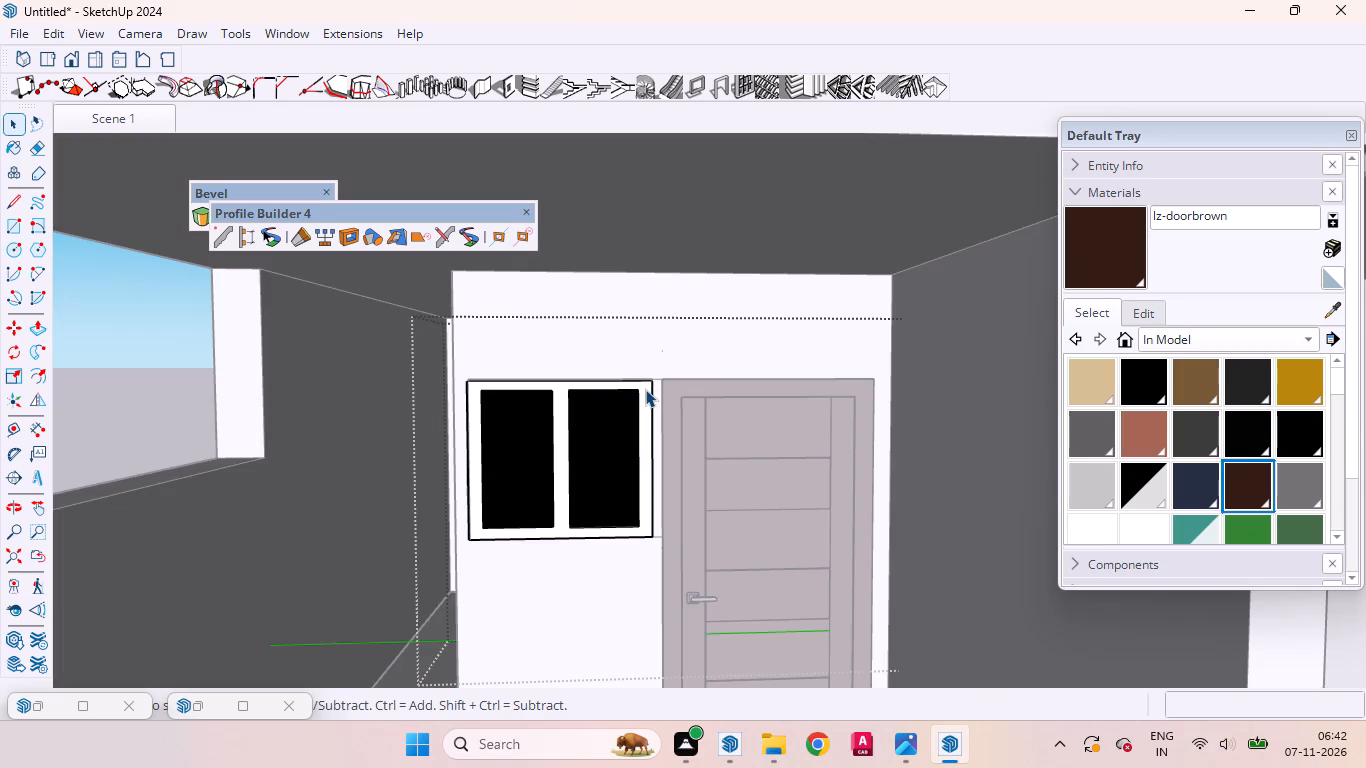
pyautogui.click(645, 389)
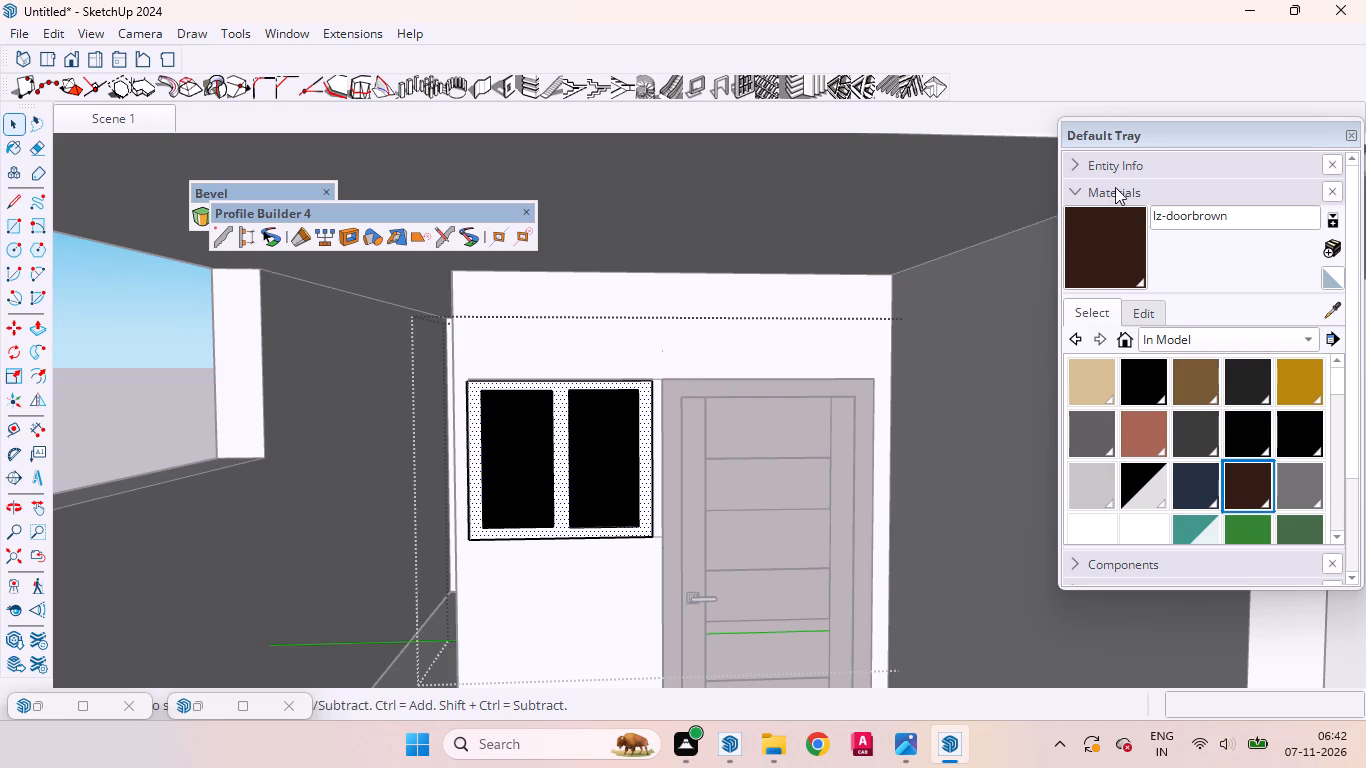
pyautogui.click(1091, 249)
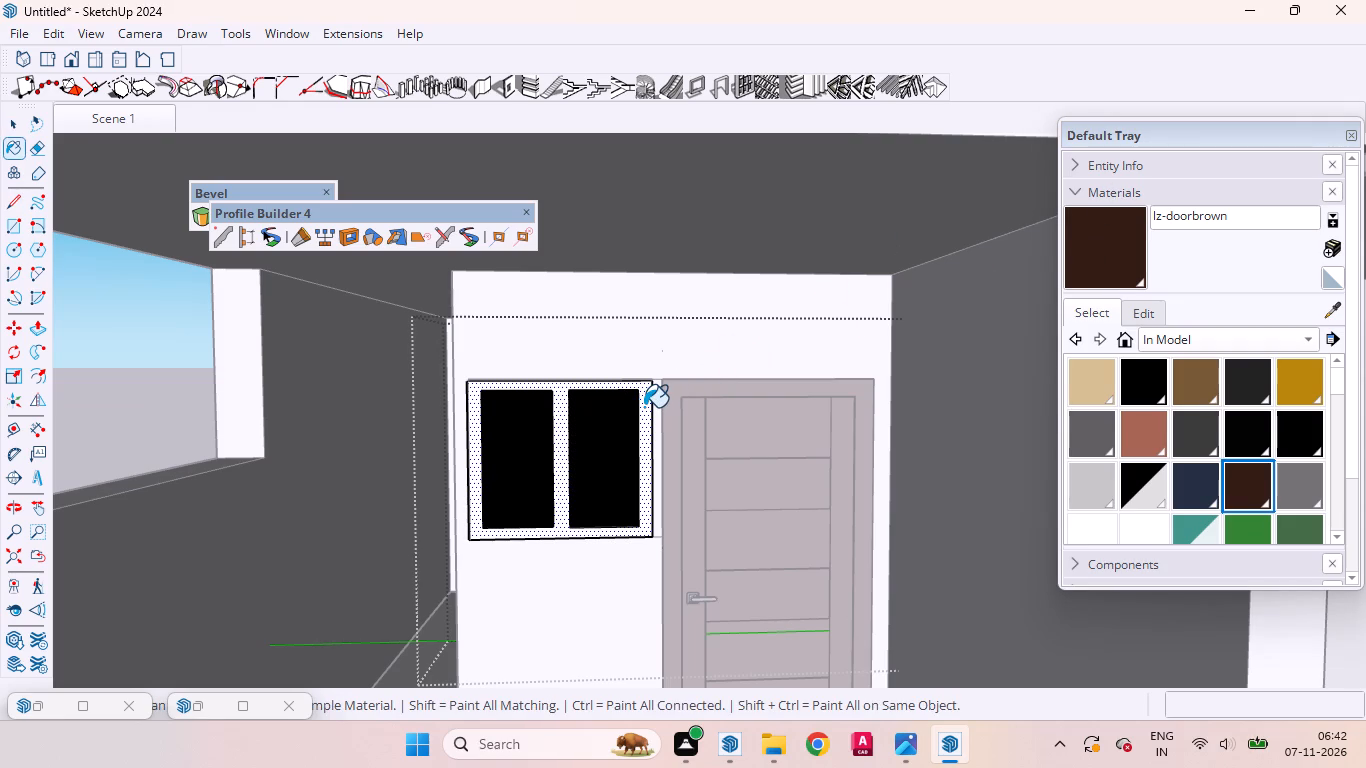
pyautogui.click(644, 407)
pyautogui.press('space')
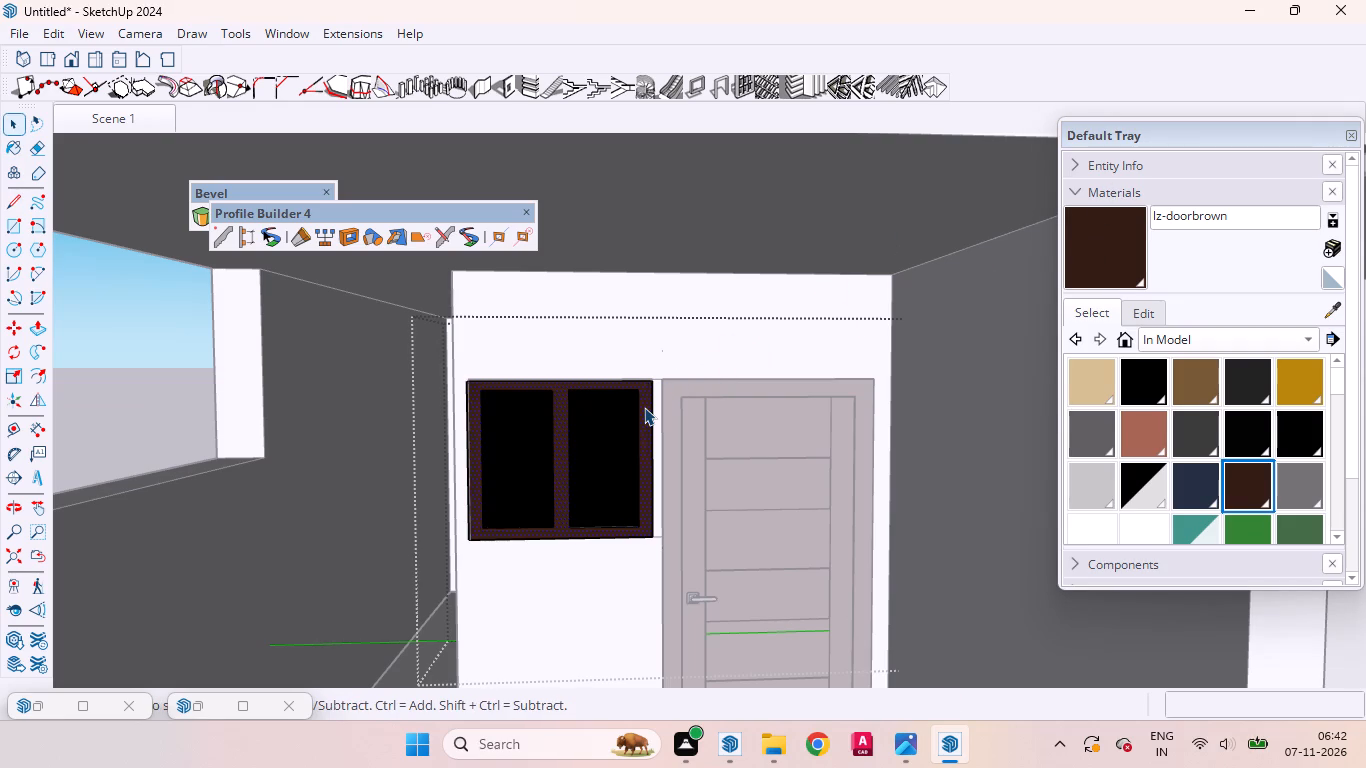
pyautogui.click(644, 407)
# Paint the right-hand and top inner edges of the frame around both panes of the porch window with lz-doorbrown.
pyautogui.scroll(9, 622, 412)
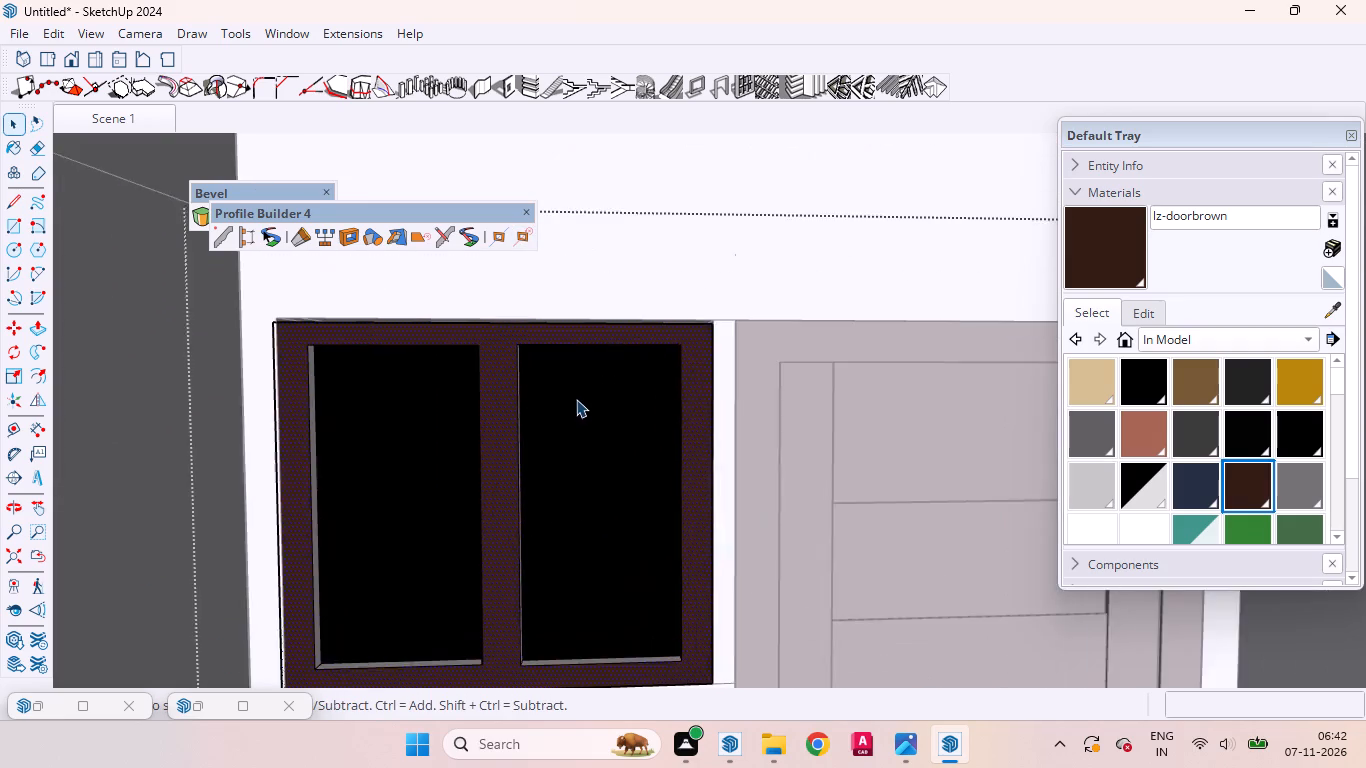
pyautogui.scroll(5, 576, 399)
pyautogui.moveTo(622, 305); pyautogui.dragTo(813, 155, button='middle')
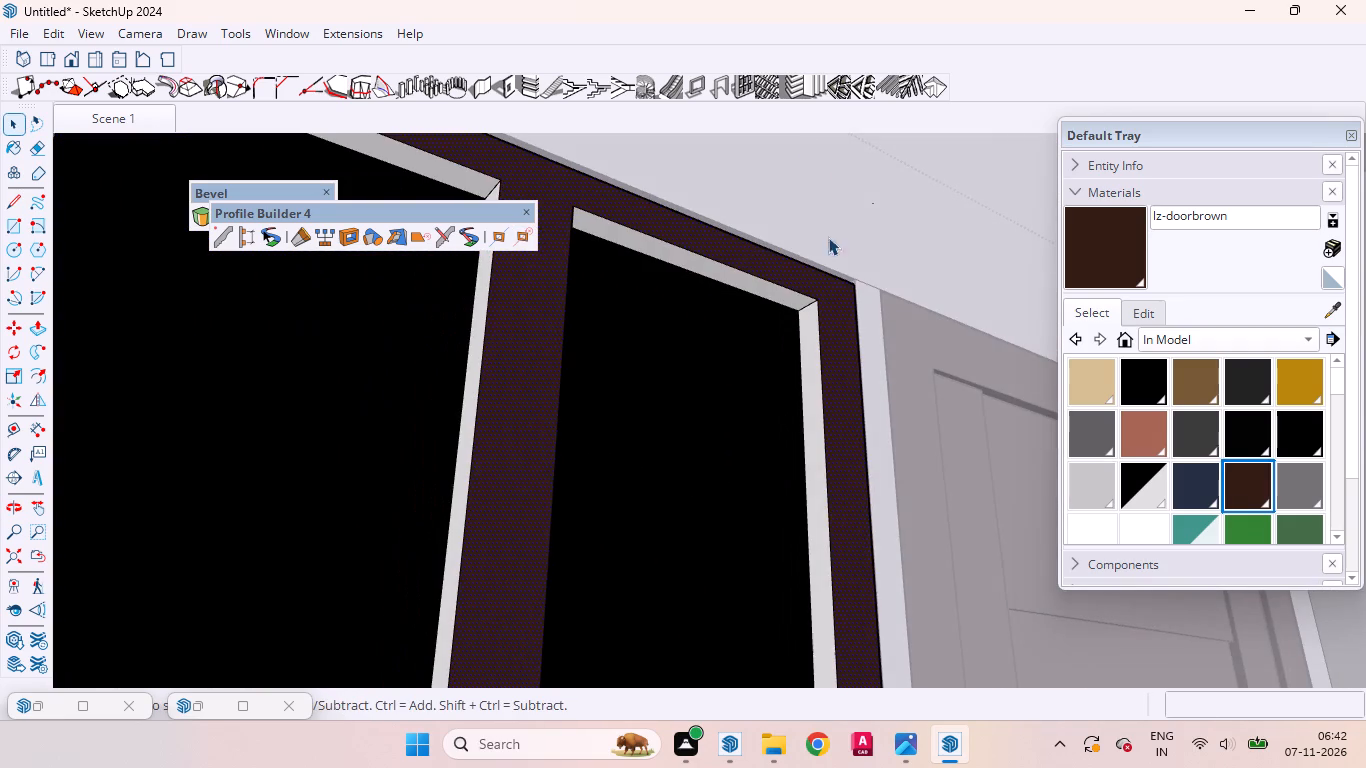
pyautogui.scroll(5, 867, 374)
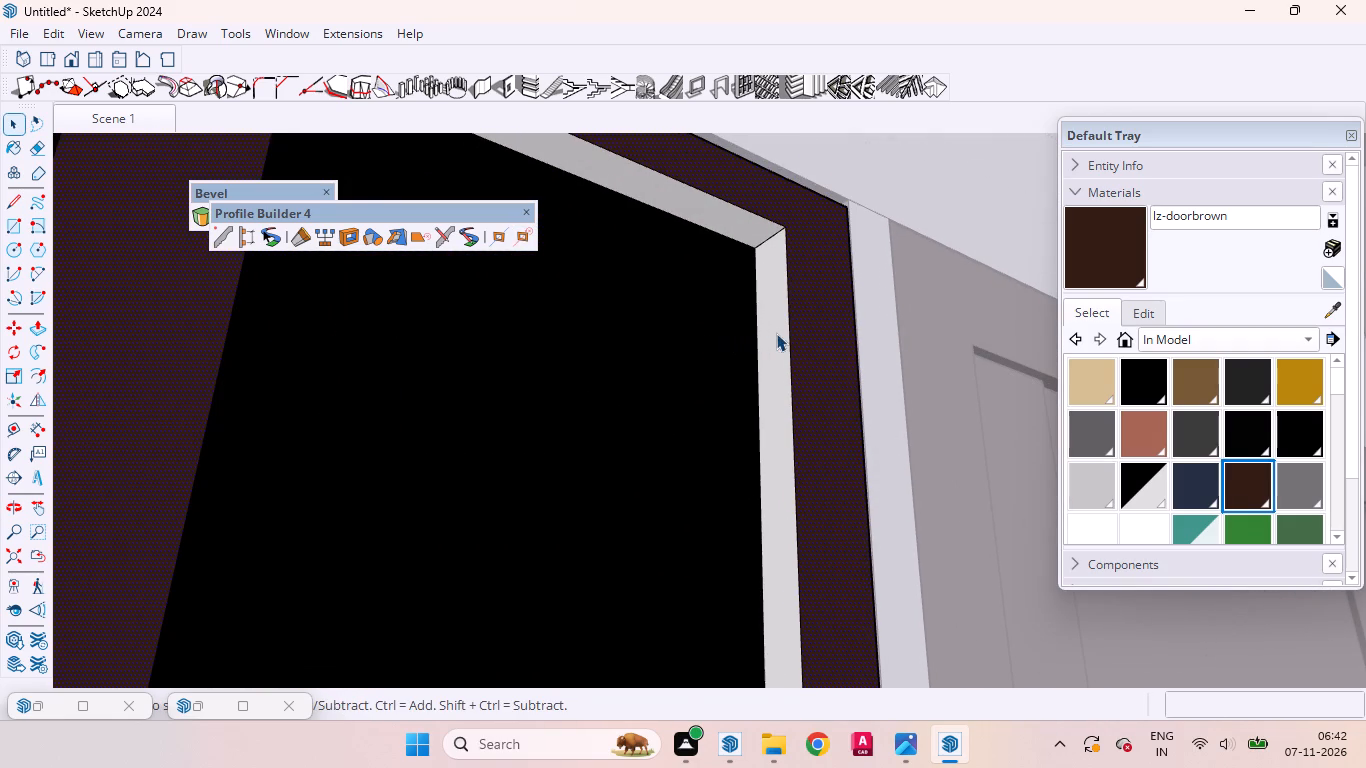
pyautogui.click(779, 334)
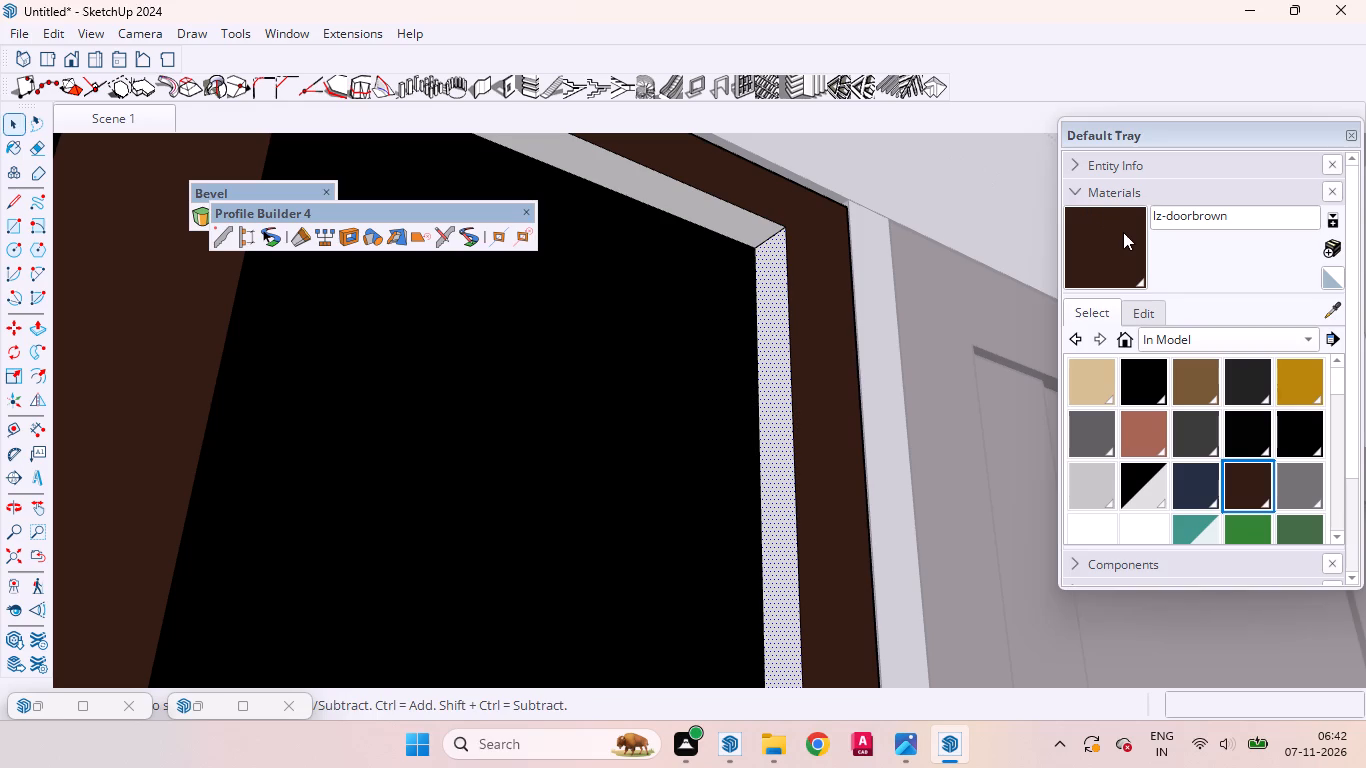
pyautogui.click(1123, 232)
pyautogui.click(776, 337)
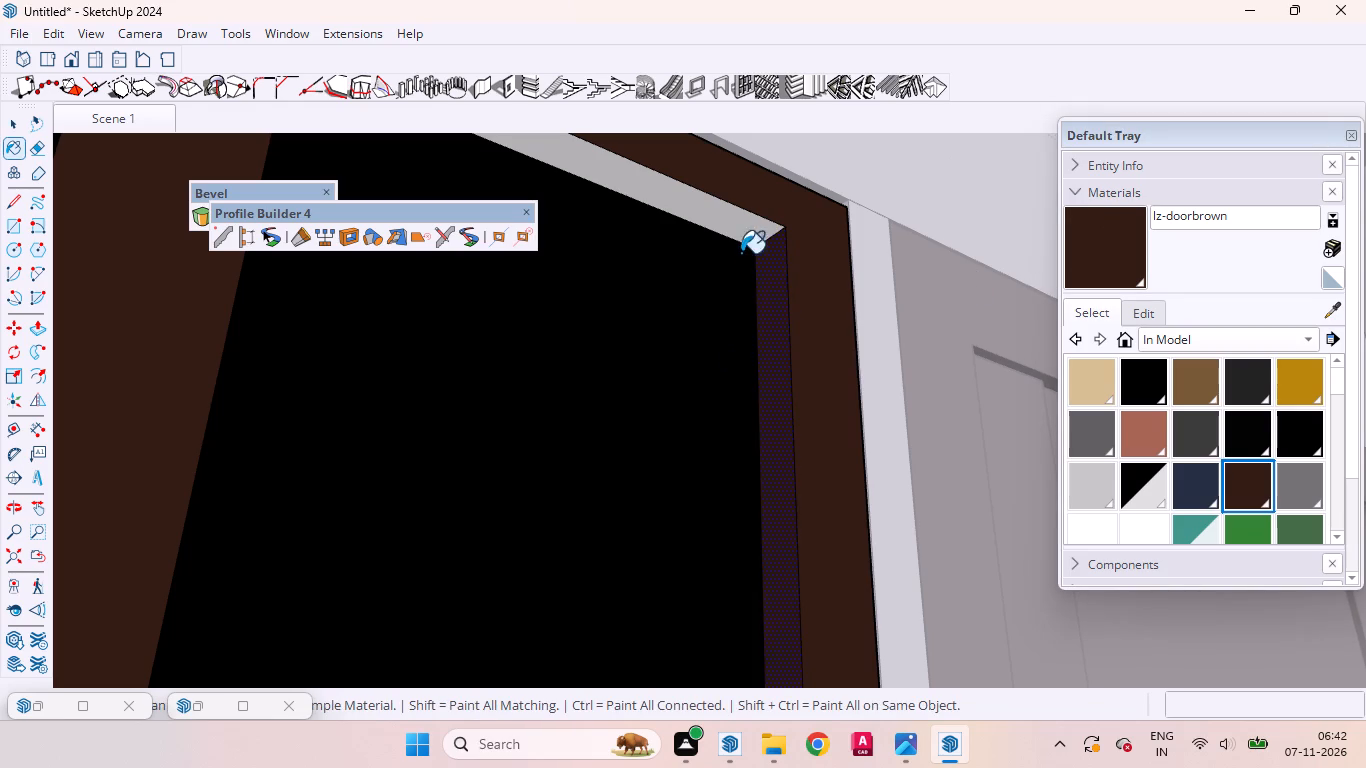
pyautogui.click(733, 217)
pyautogui.scroll(-6, 761, 233)
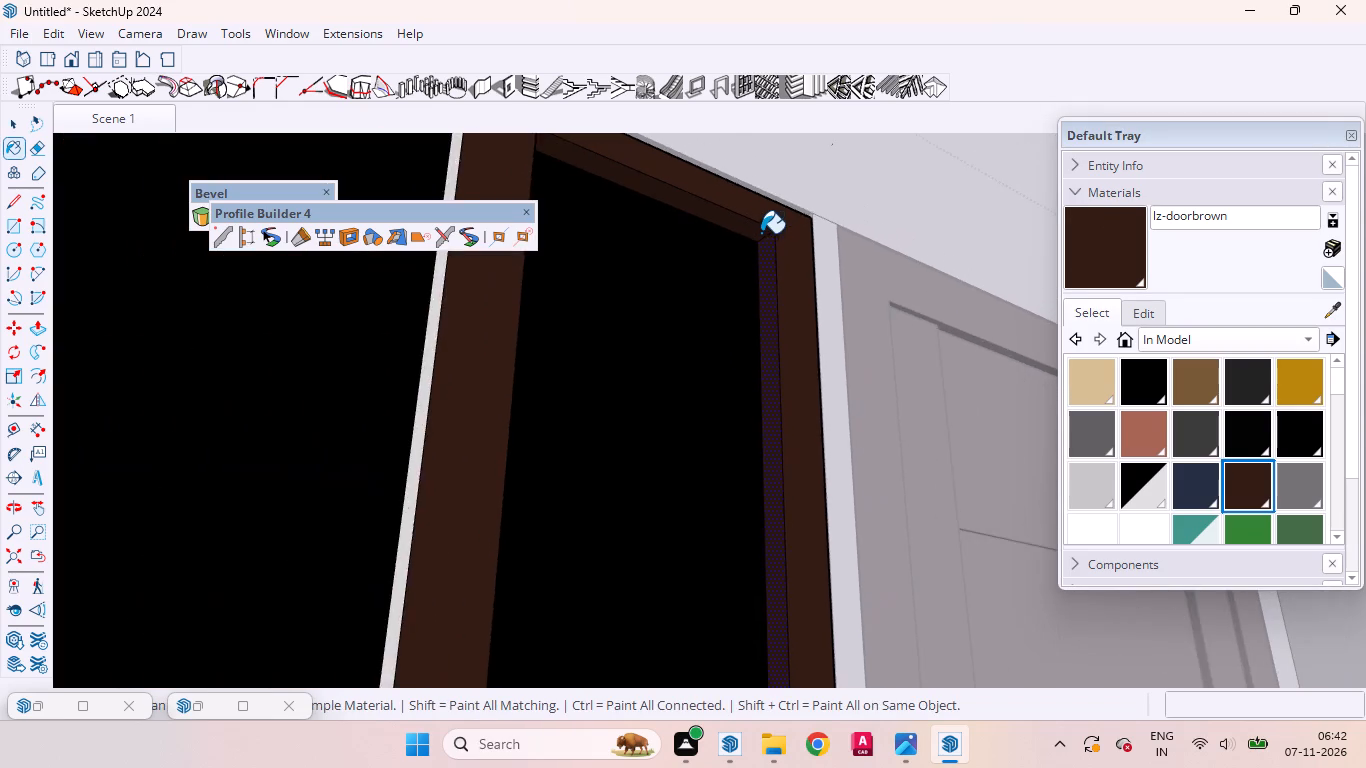
pyautogui.scroll(-3, 771, 244)
pyautogui.scroll(-2, 889, 362)
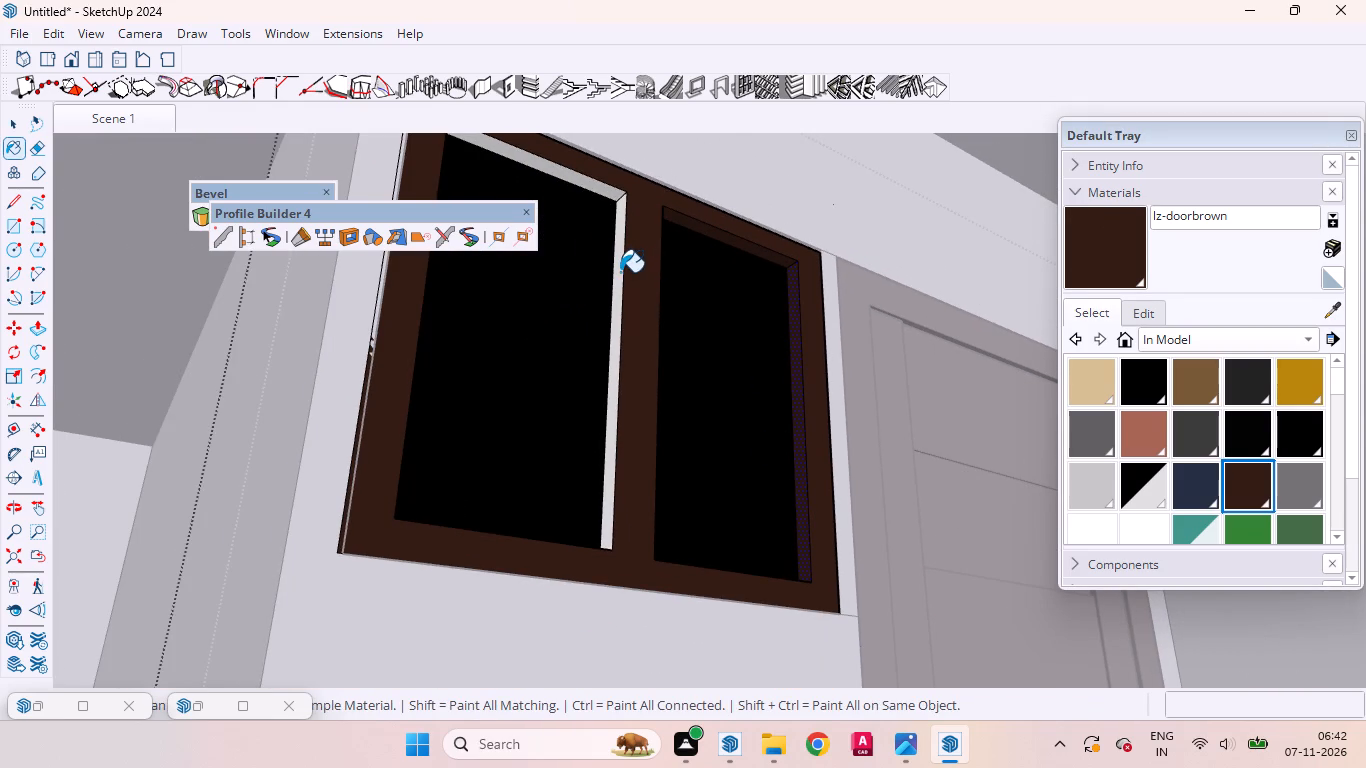
pyautogui.click(620, 272)
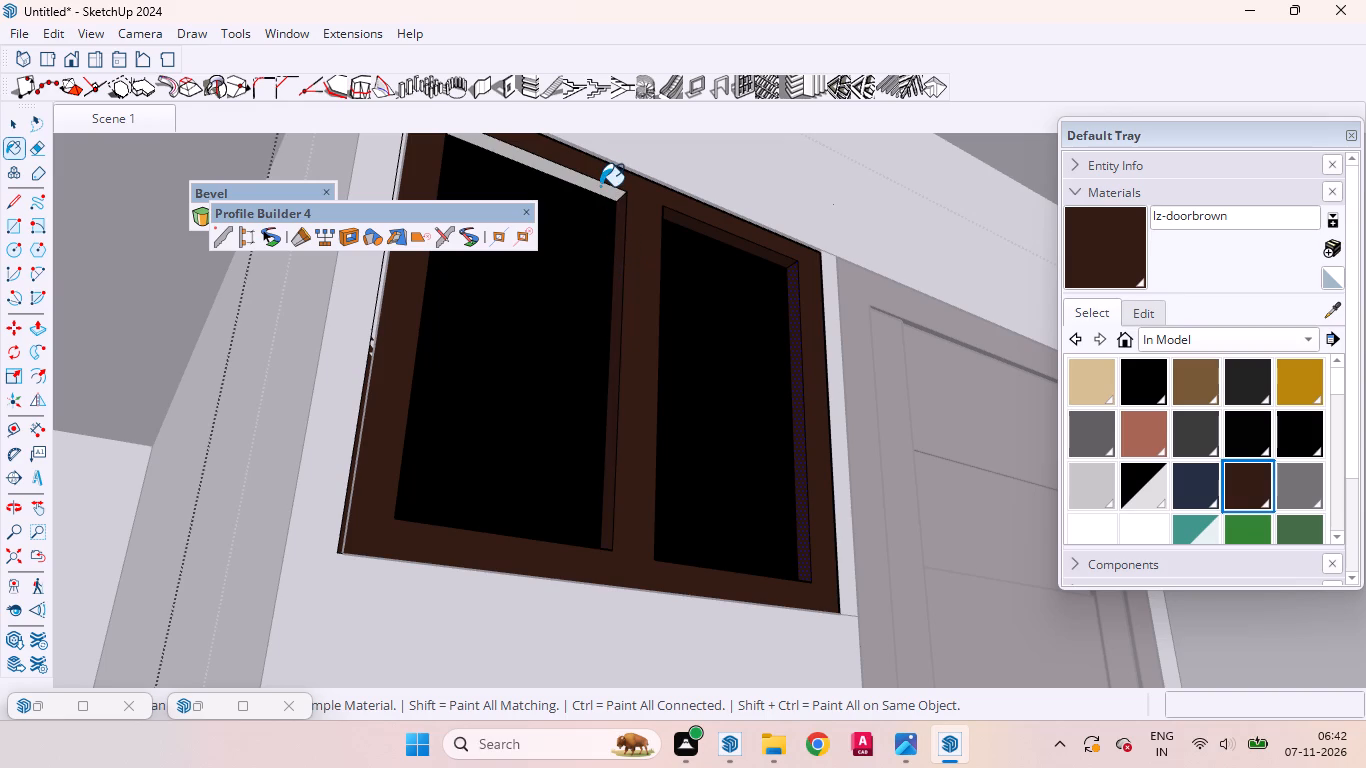
pyautogui.click(600, 187)
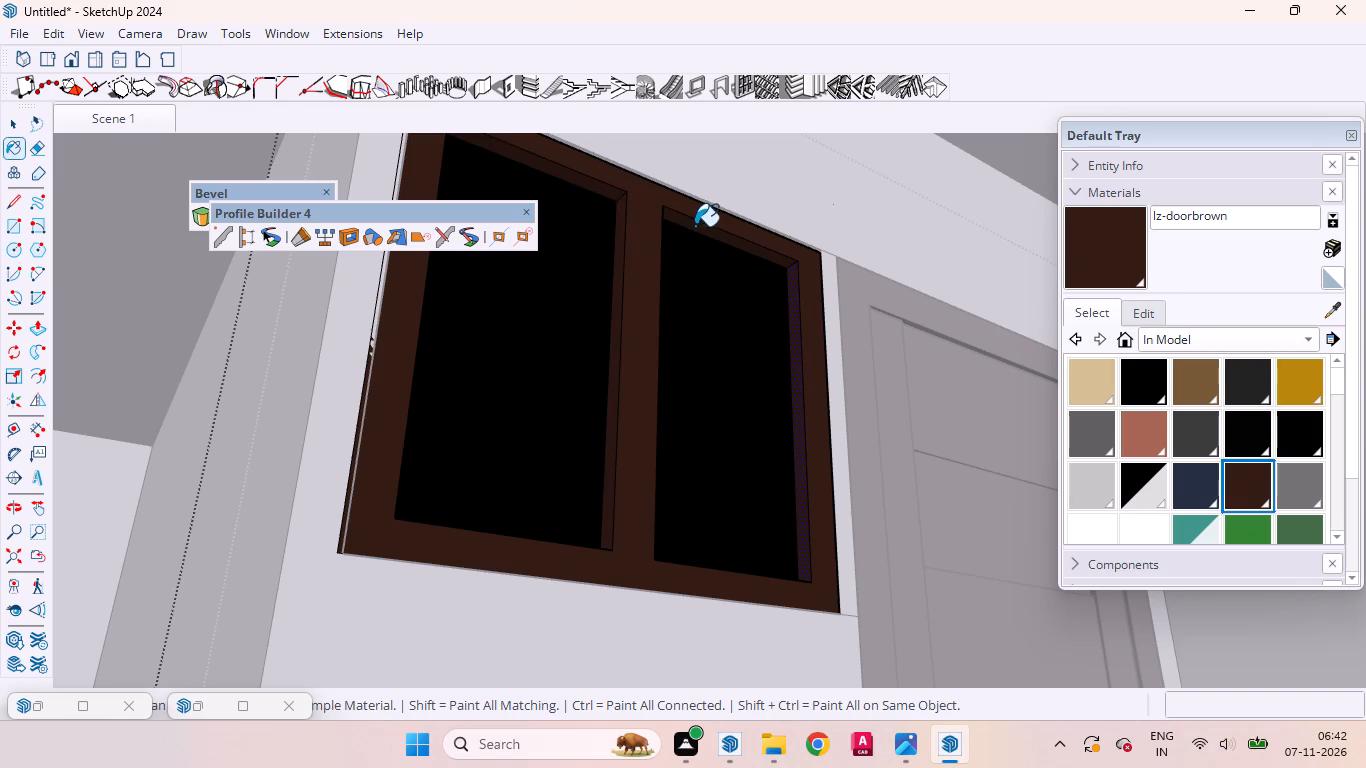
# Paint the bottom inner edges of the frame below both window panes with lz-doorbrown.
pyautogui.moveTo(706, 259); pyautogui.dragTo(586, 551, button='middle')
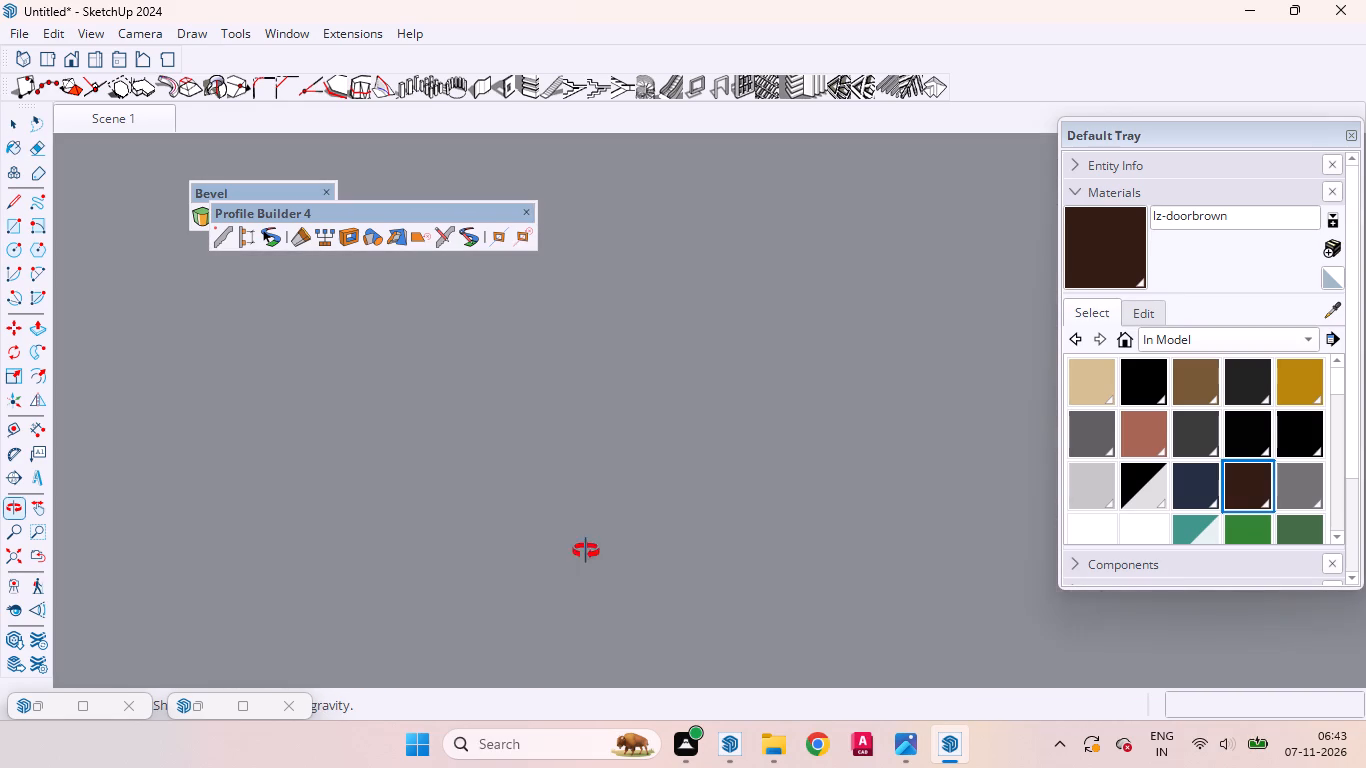
pyautogui.moveTo(586, 551); pyautogui.dragTo(593, 544, button='middle')
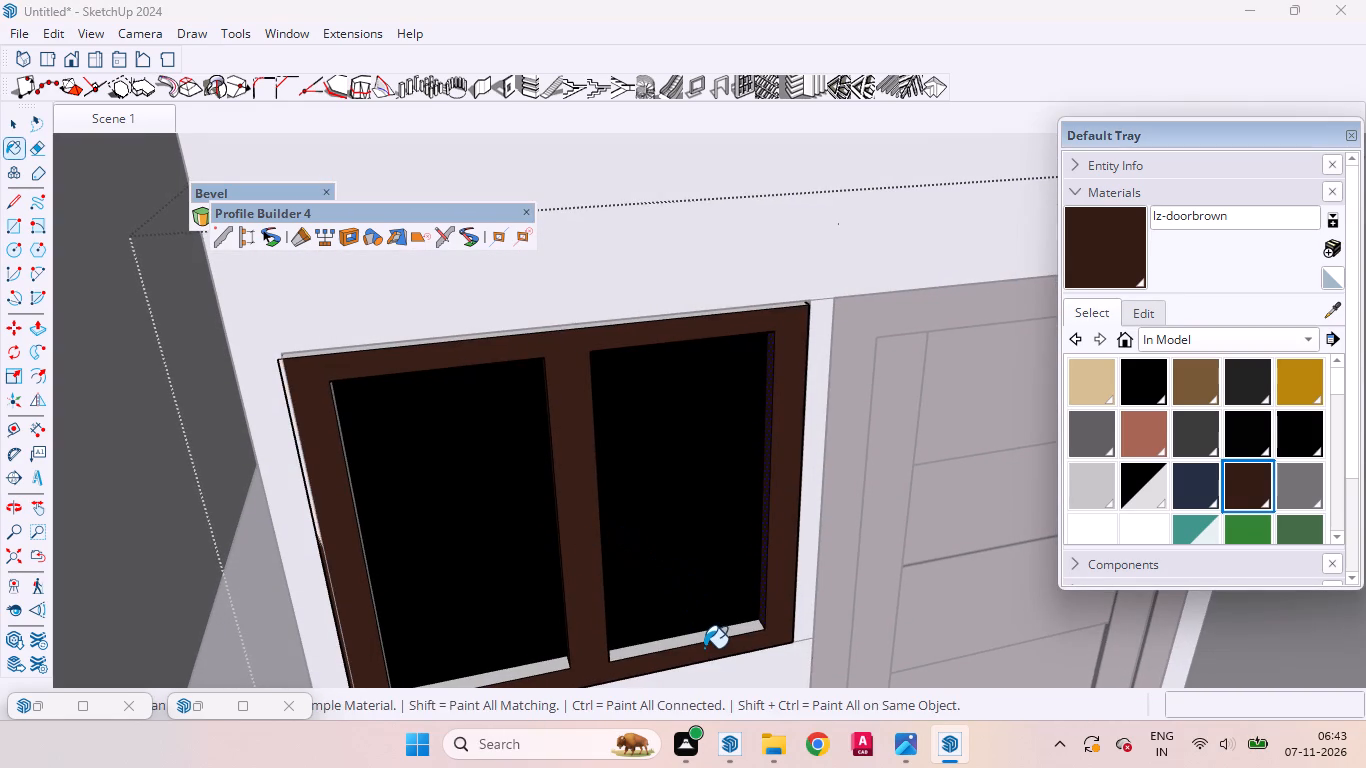
pyautogui.scroll(9, 704, 648)
pyautogui.click(696, 626)
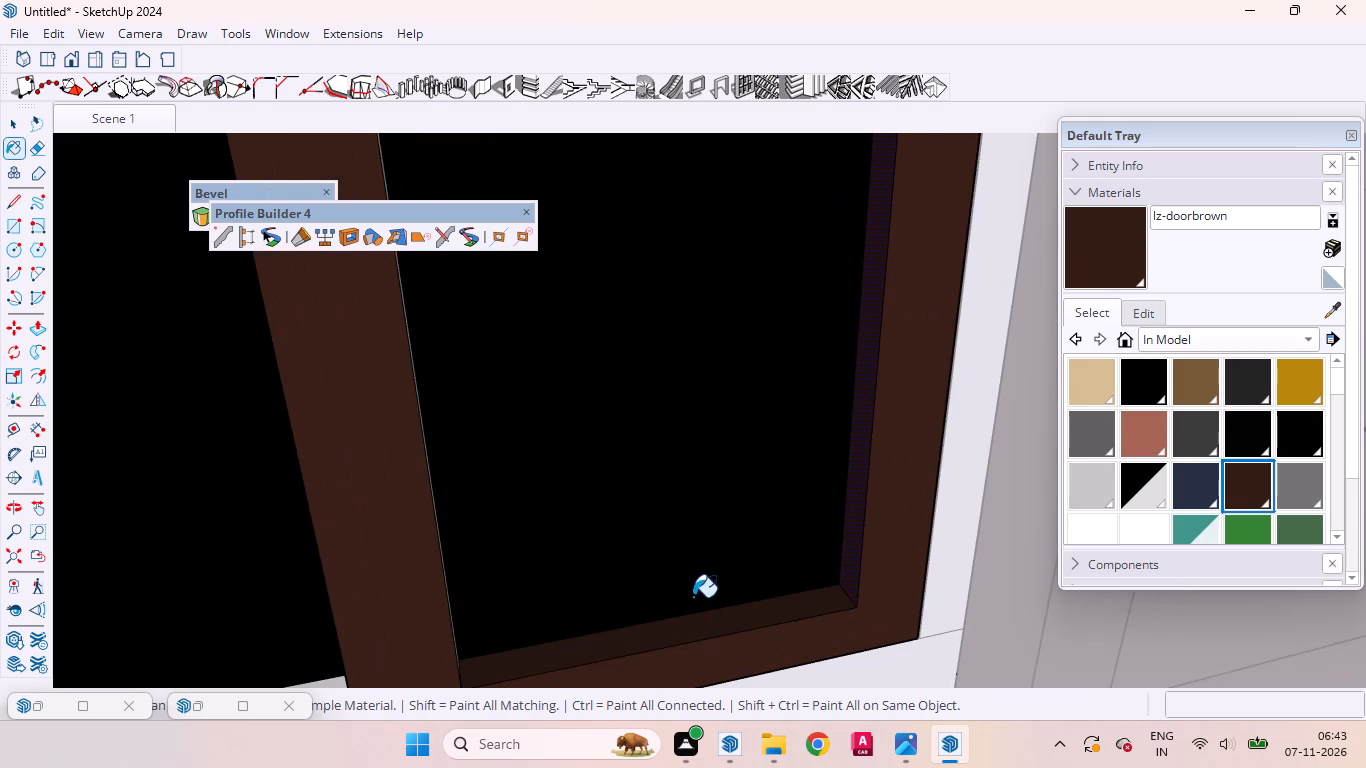
pyautogui.scroll(-5, 693, 560)
pyautogui.scroll(2, 434, 648)
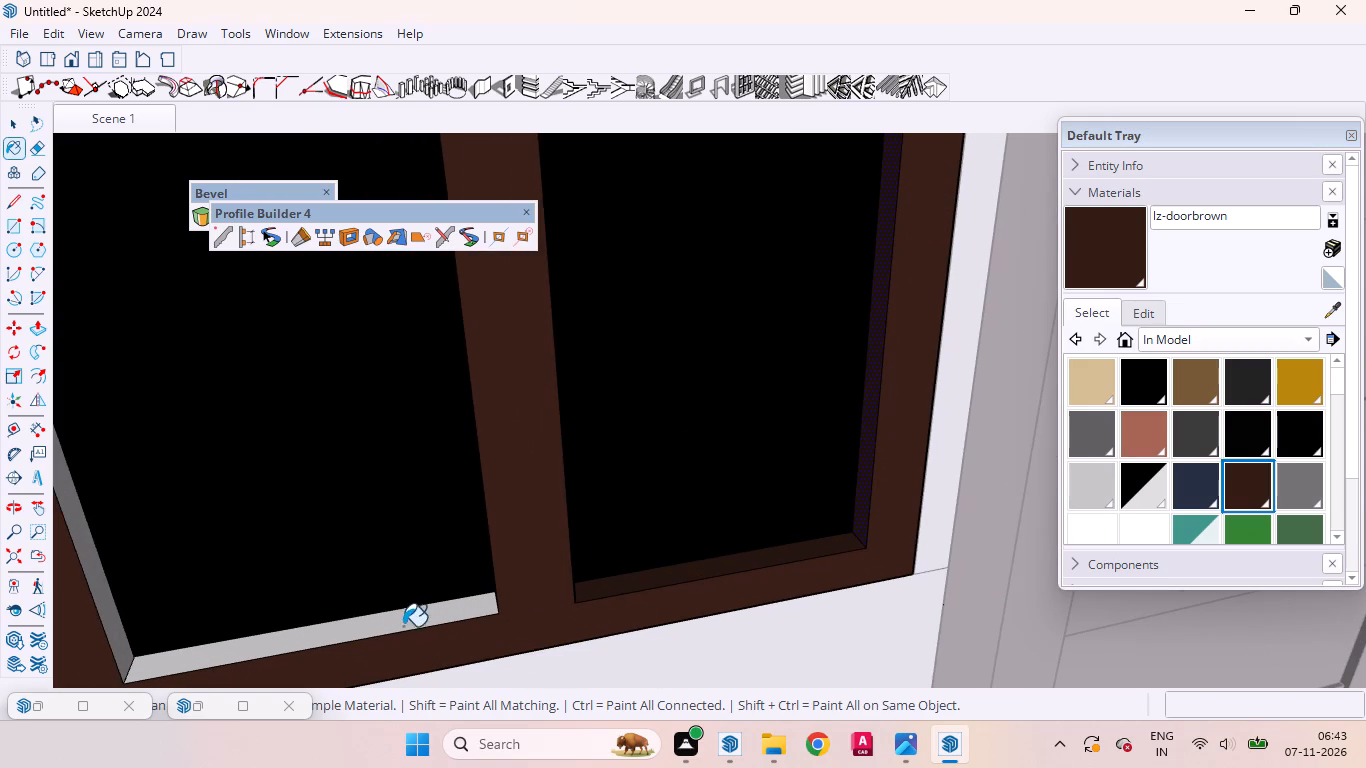
pyautogui.click(405, 620)
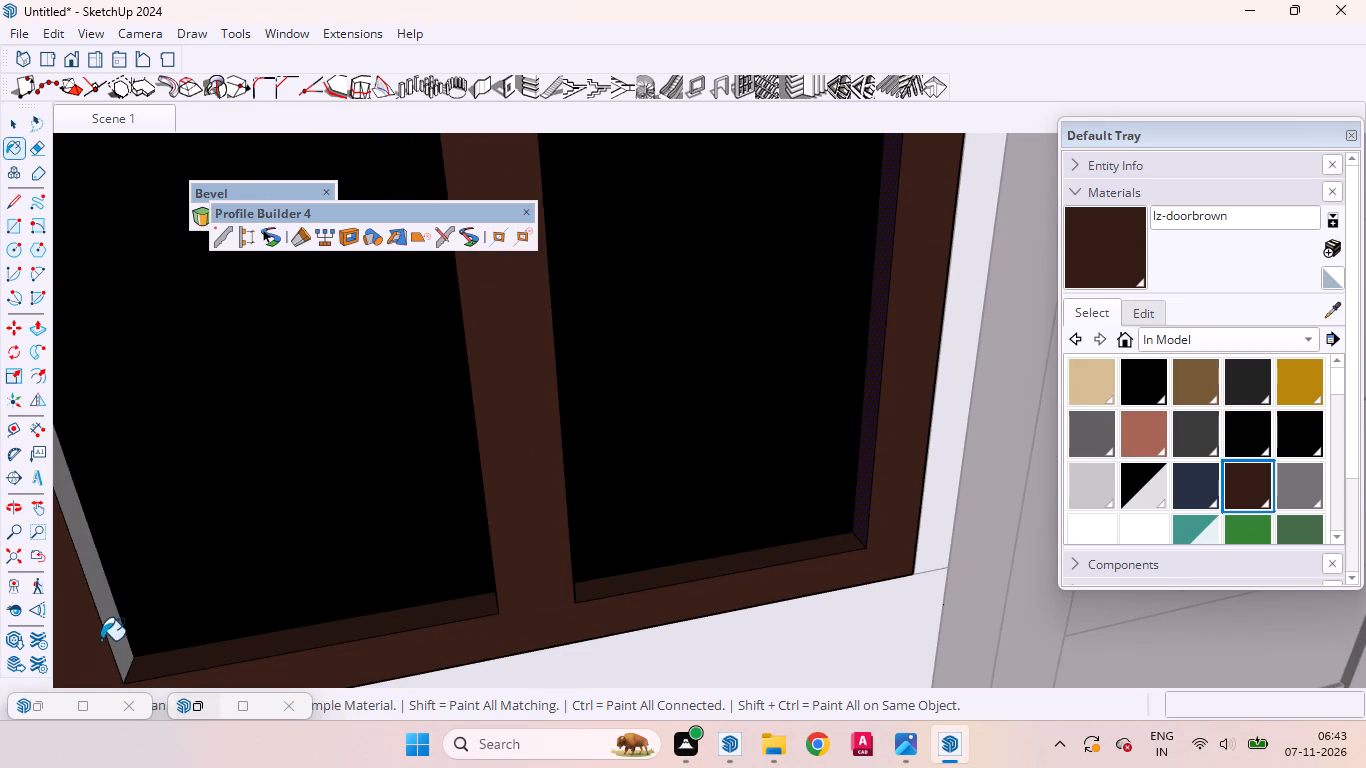
# Paint the left-hand inner edges of the frame beside both window panes with lz-doorbrown.
pyautogui.click(108, 613)
pyautogui.moveTo(604, 403); pyautogui.dragTo(586, 404, button='middle')
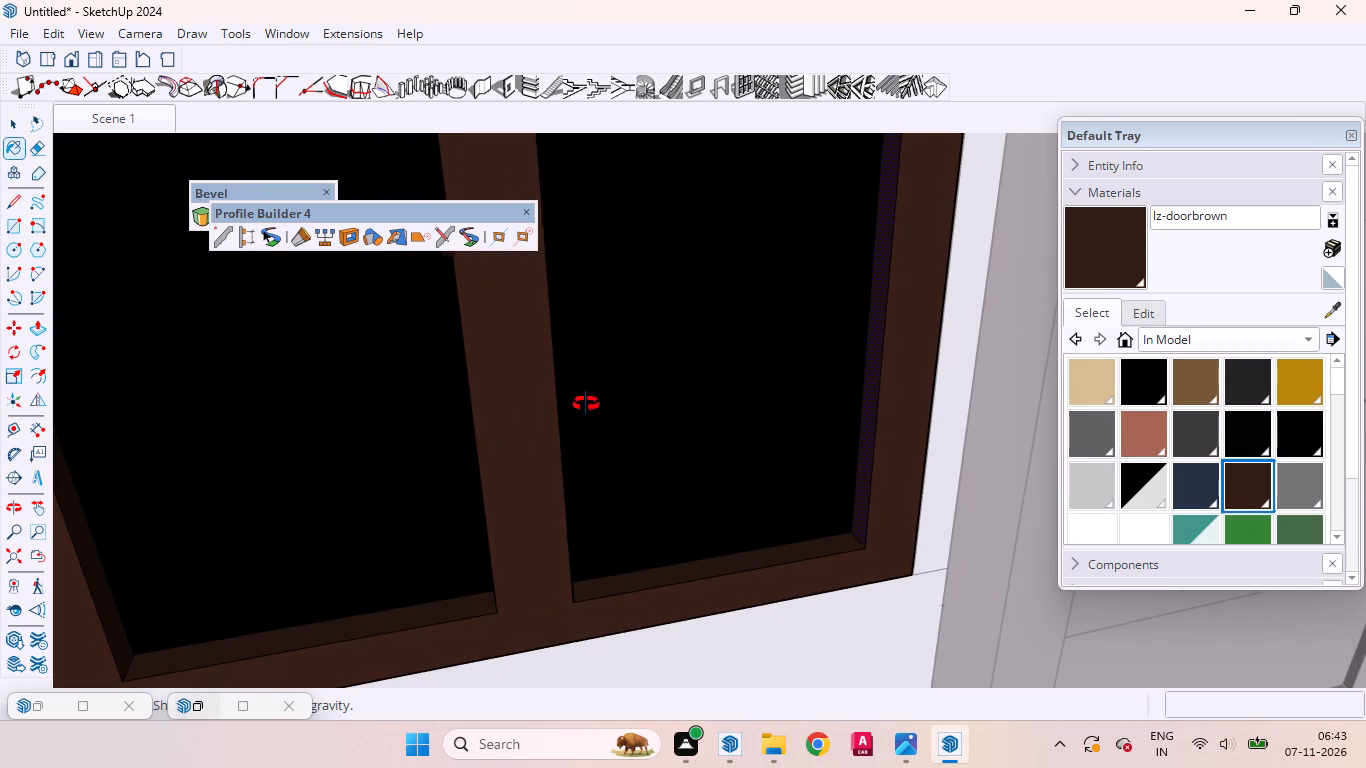
pyautogui.moveTo(586, 404); pyautogui.dragTo(430, 392, button='middle')
pyautogui.scroll(5, 436, 385)
pyautogui.scroll(-1, 437, 380)
pyautogui.scroll(1, 437, 380)
pyautogui.click(461, 379)
pyautogui.scroll(-9, 589, 366)
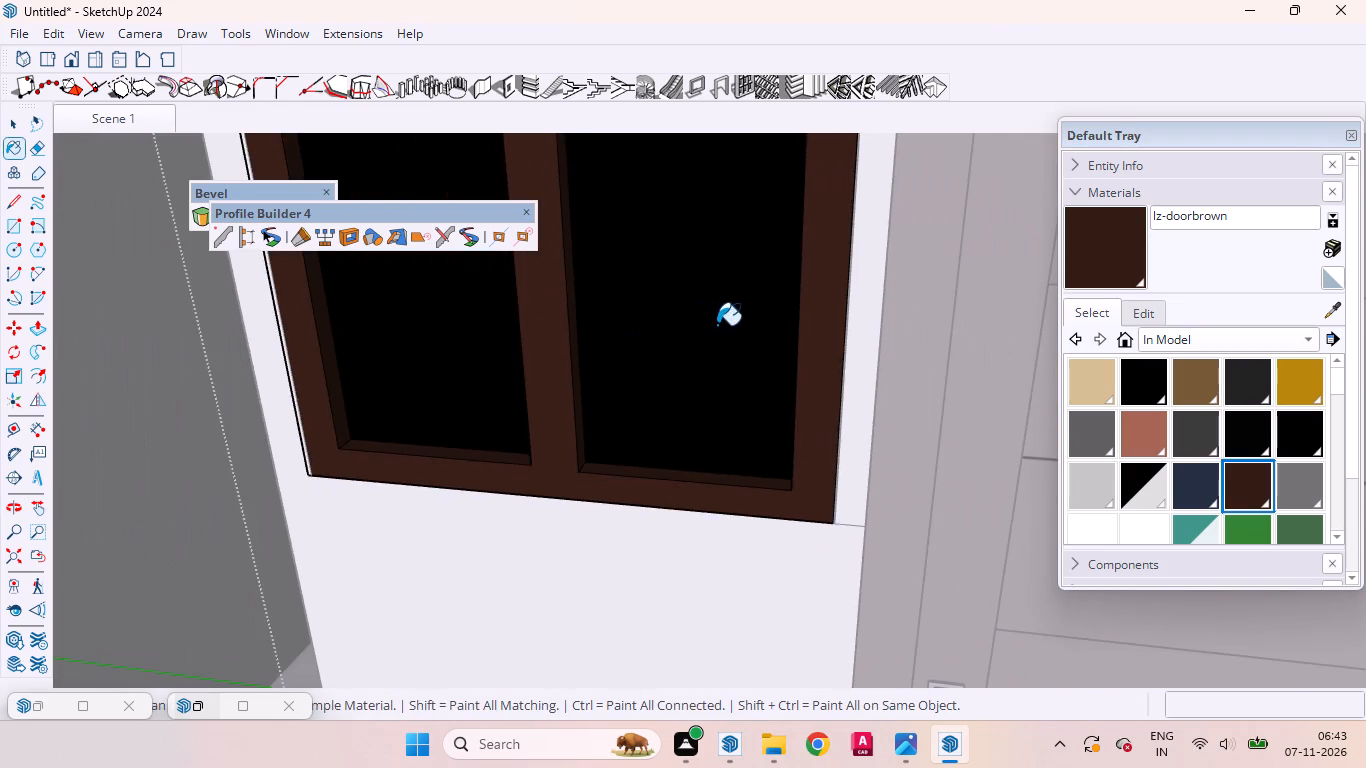
pyautogui.scroll(-1, 736, 448)
pyautogui.moveTo(736, 448); pyautogui.dragTo(752, 349, button='middle')
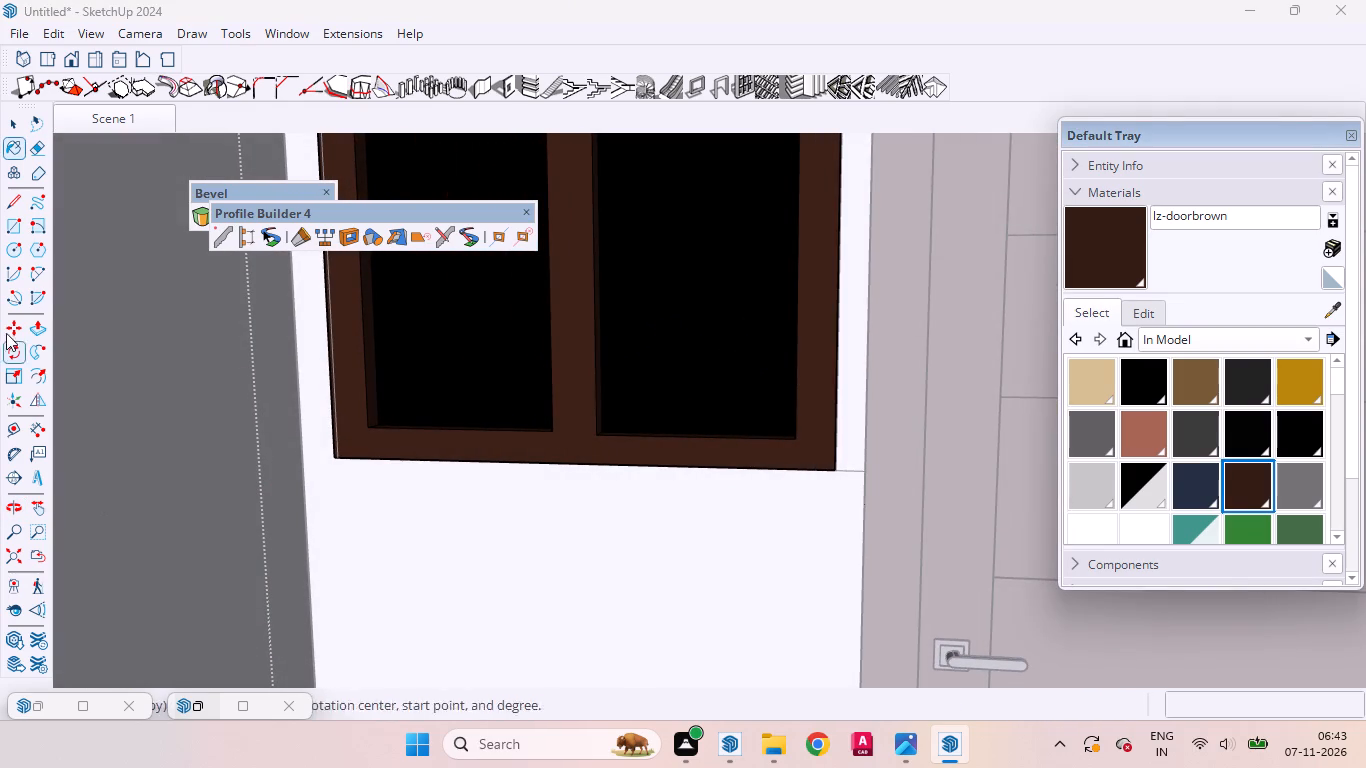
# Finish editing the porch window and close its group to return to the whole house model.
pyautogui.click(8, 130)
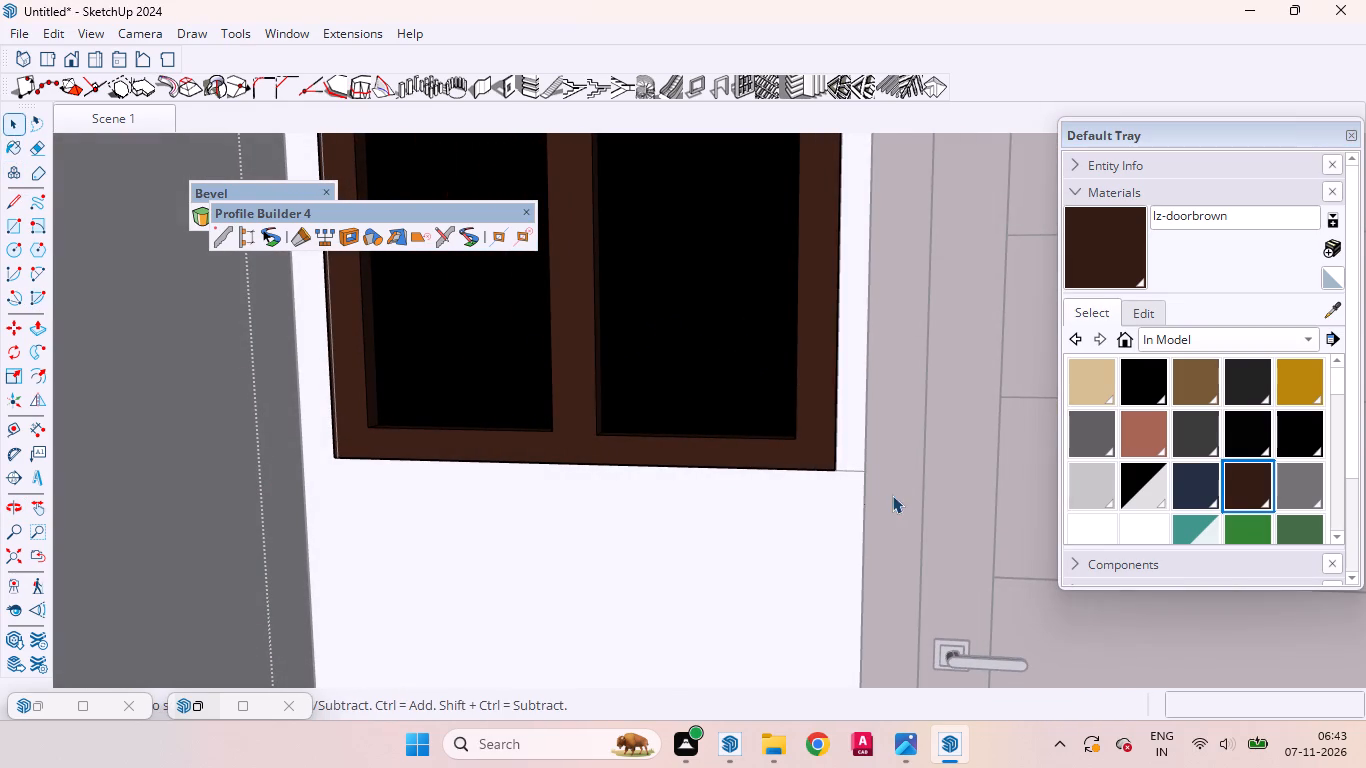
pyautogui.scroll(-12, 904, 498)
pyautogui.scroll(-12, 1007, 509)
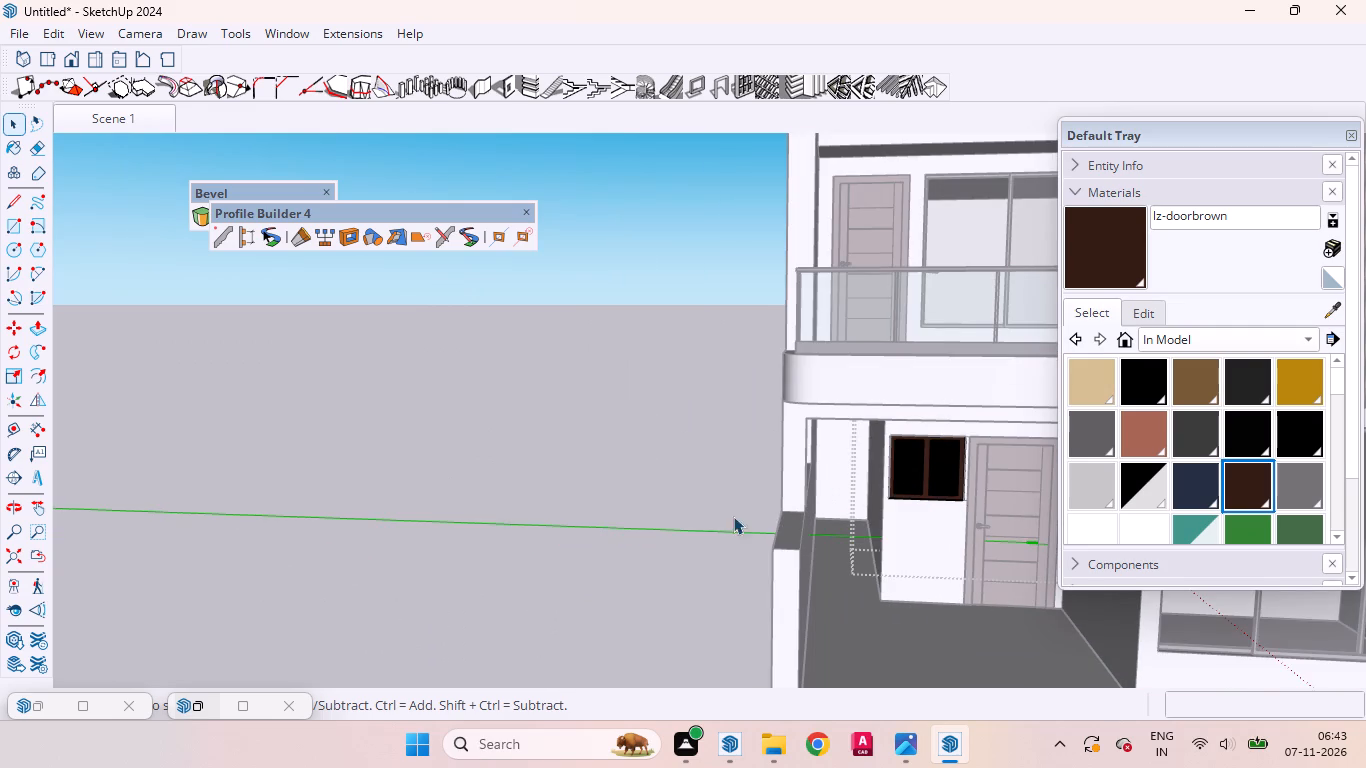
pyautogui.click(664, 591)
pyautogui.click(664, 591)
pyautogui.scroll(-4, 578, 562)
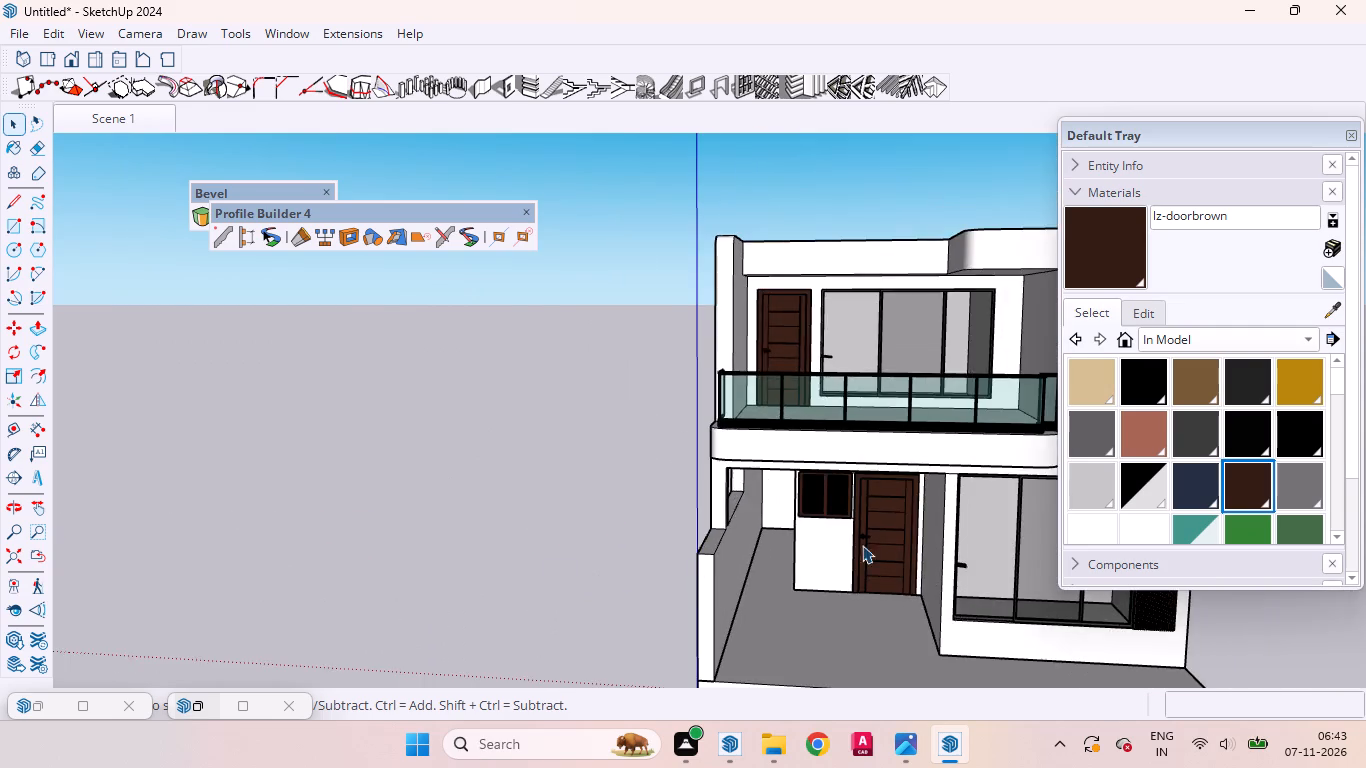
# Reopen the porch window for editing, select its right pane and show the Glass and Mirrors materials.
pyautogui.scroll(4, 870, 545)
pyautogui.moveTo(902, 528); pyautogui.dragTo(892, 435, button='middle')
pyautogui.scroll(5, 858, 455)
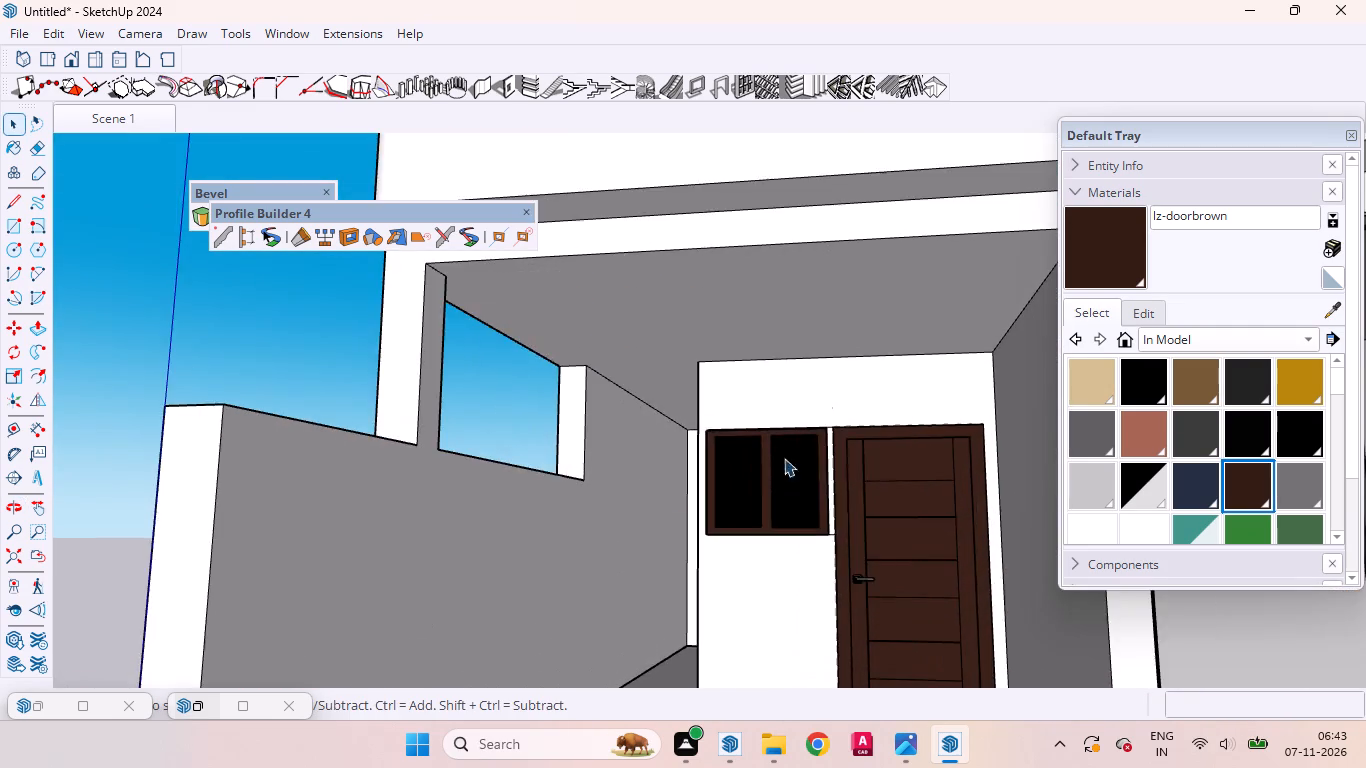
pyautogui.scroll(4, 784, 458)
pyautogui.scroll(8, 910, 463)
pyautogui.scroll(-1, 927, 452)
pyautogui.scroll(2, 927, 452)
pyautogui.scroll(-5, 504, 557)
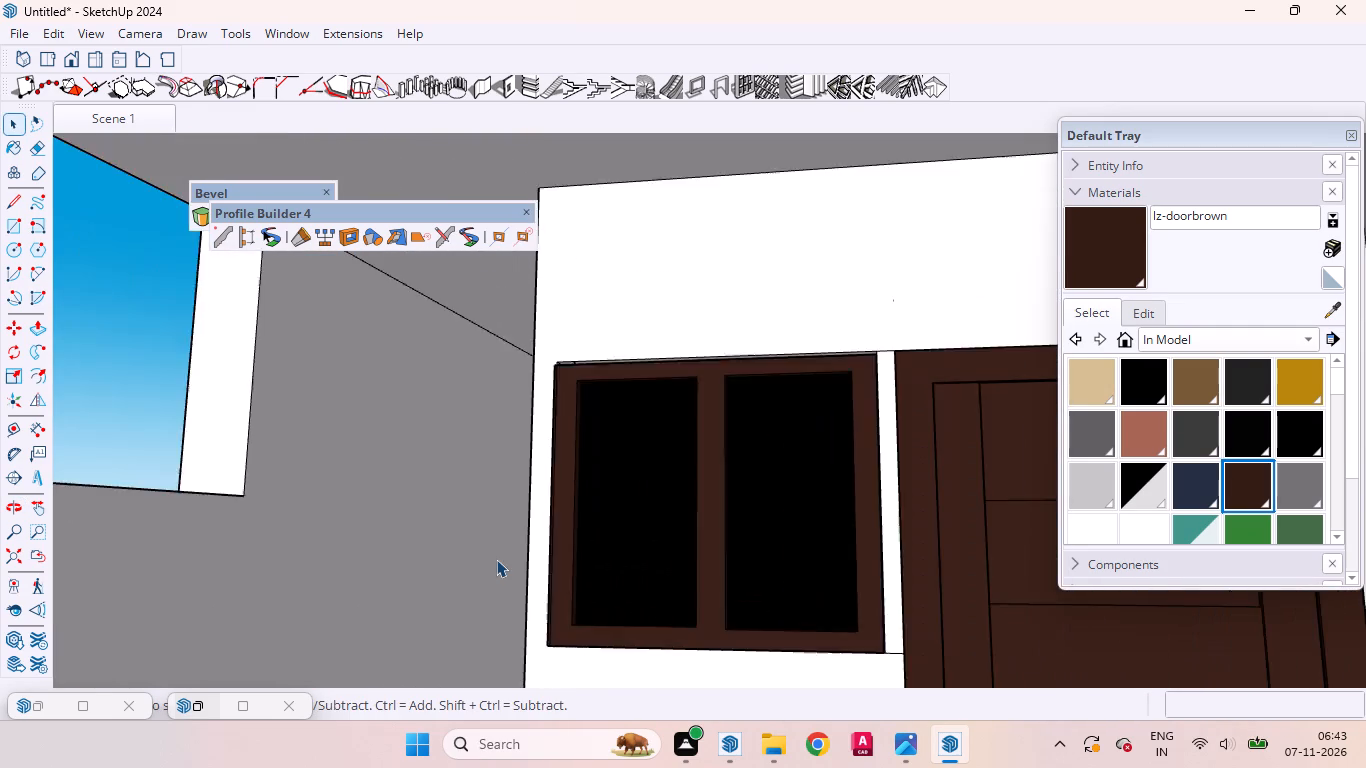
pyautogui.doubleClick(696, 542)
pyautogui.click(708, 527)
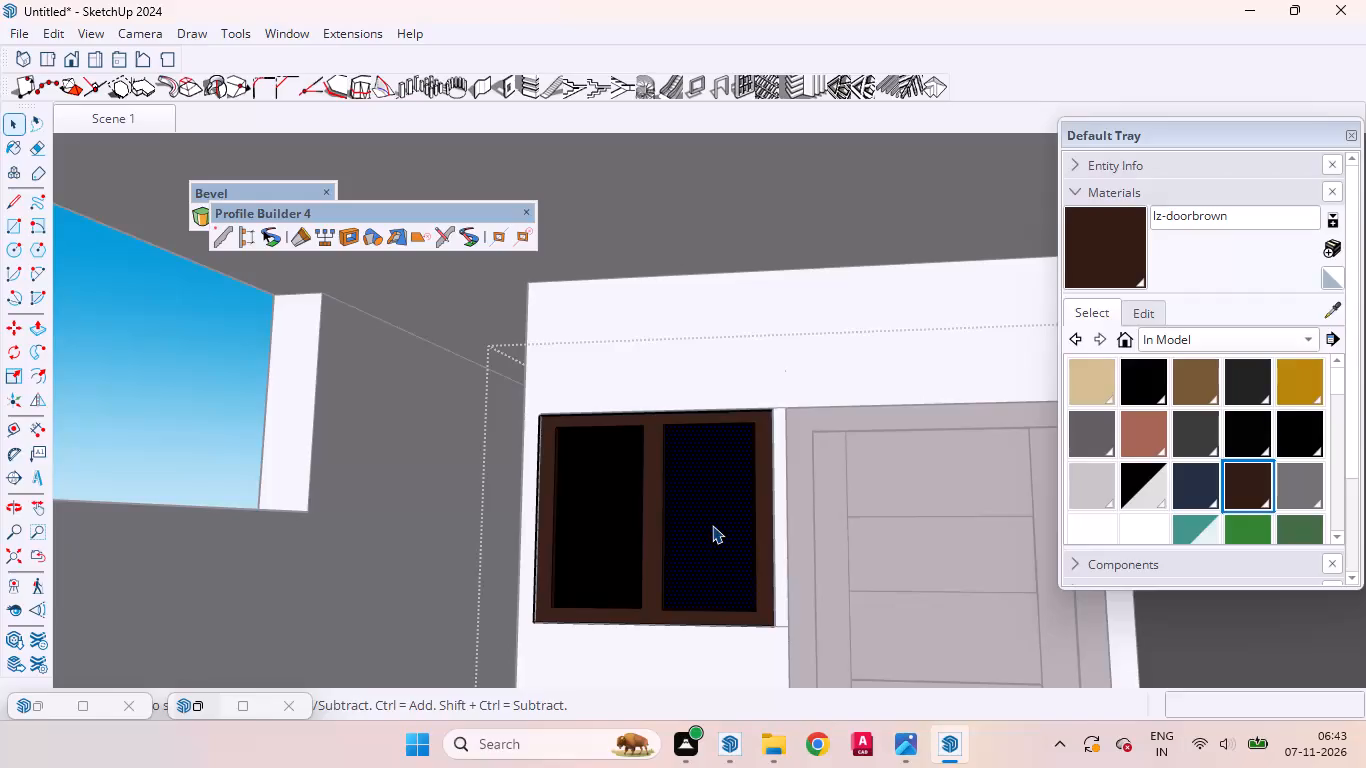
pyautogui.click(1315, 344)
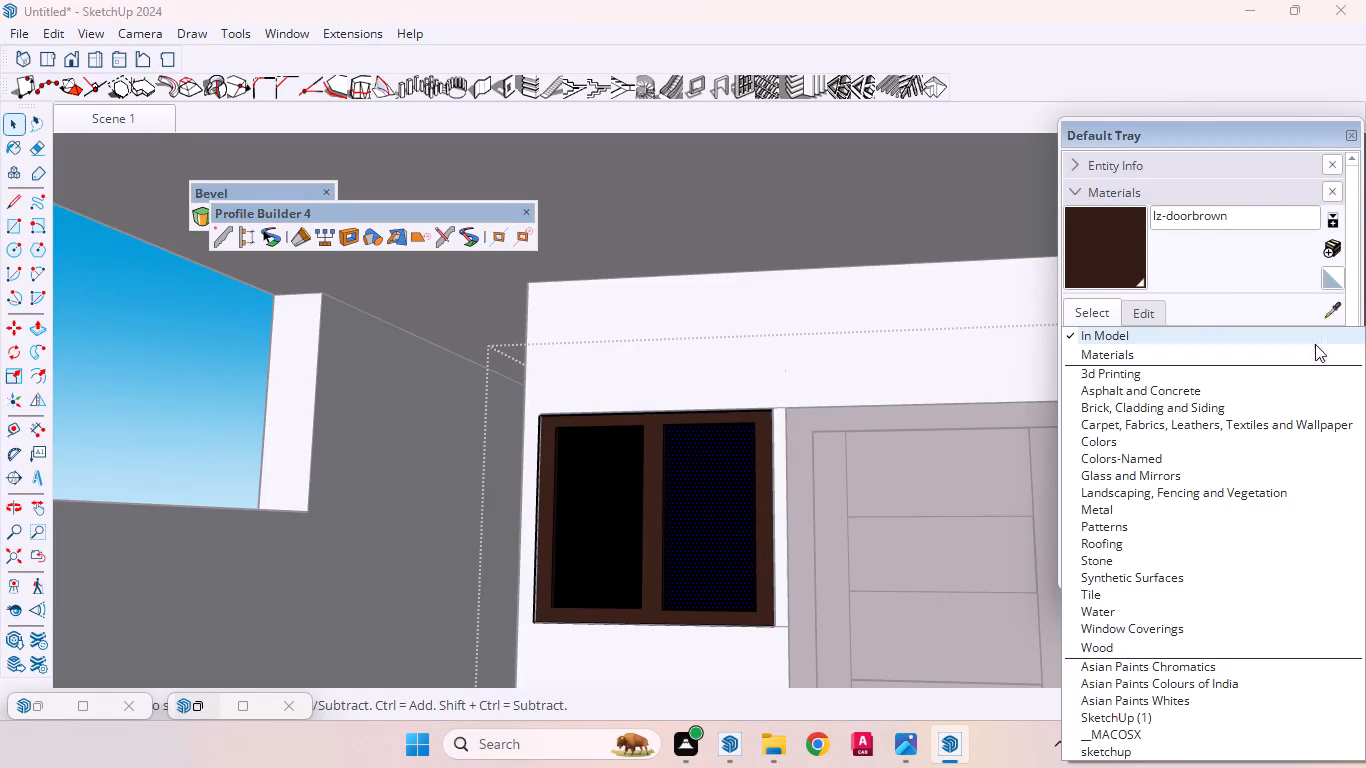
pyautogui.click(1263, 471)
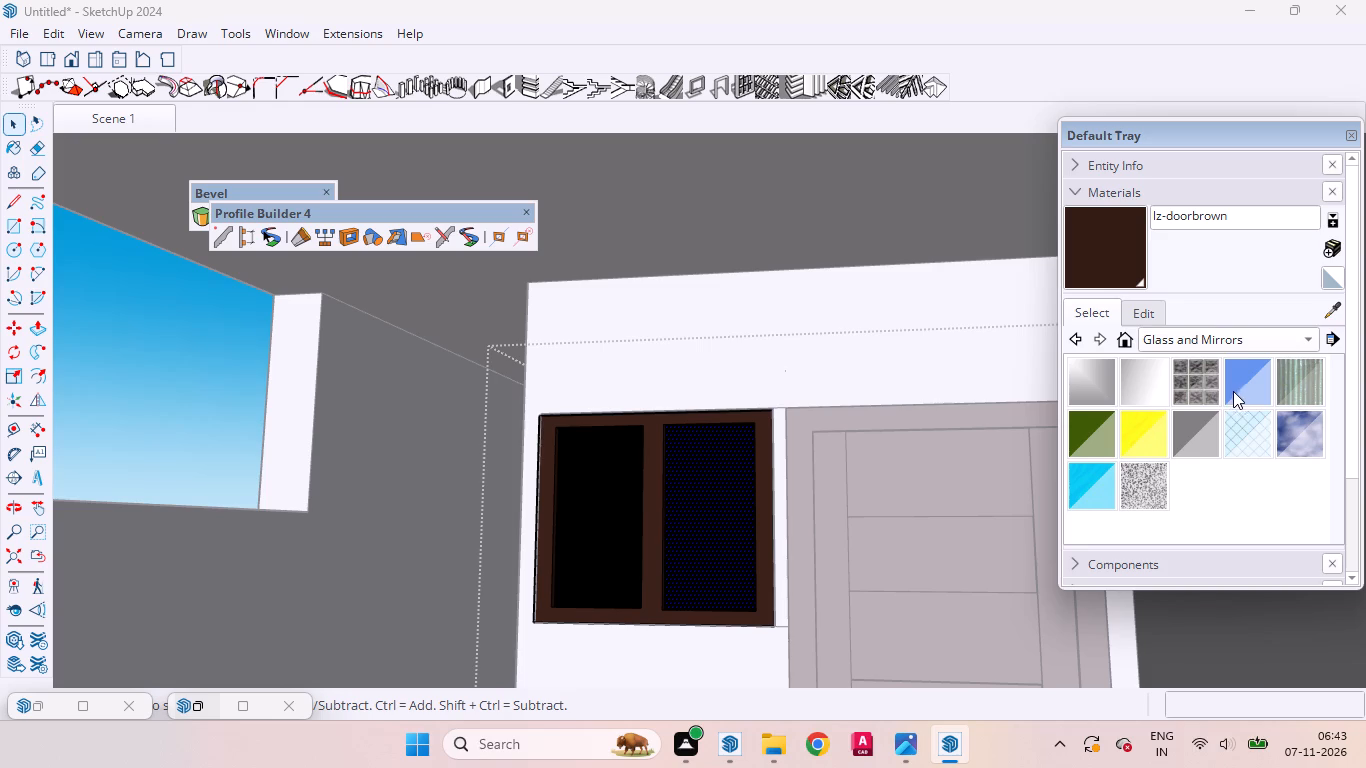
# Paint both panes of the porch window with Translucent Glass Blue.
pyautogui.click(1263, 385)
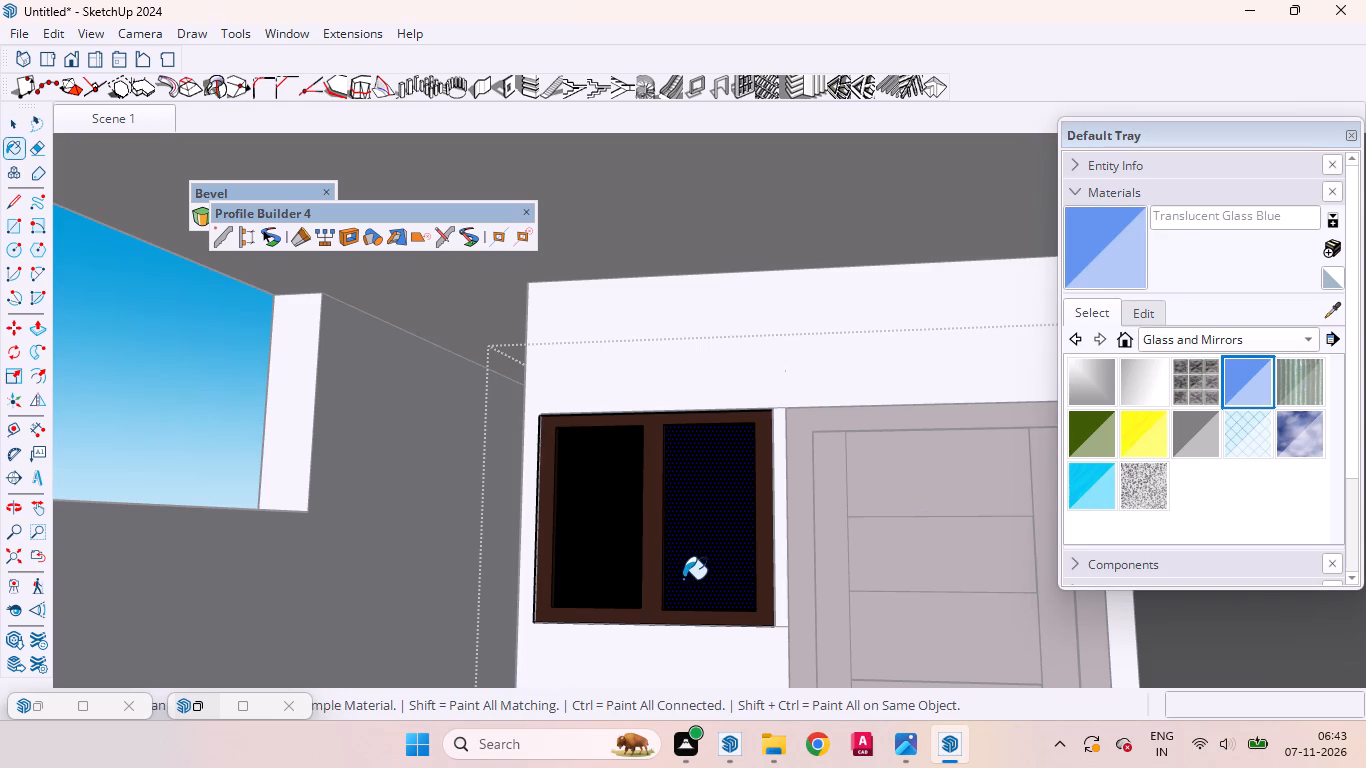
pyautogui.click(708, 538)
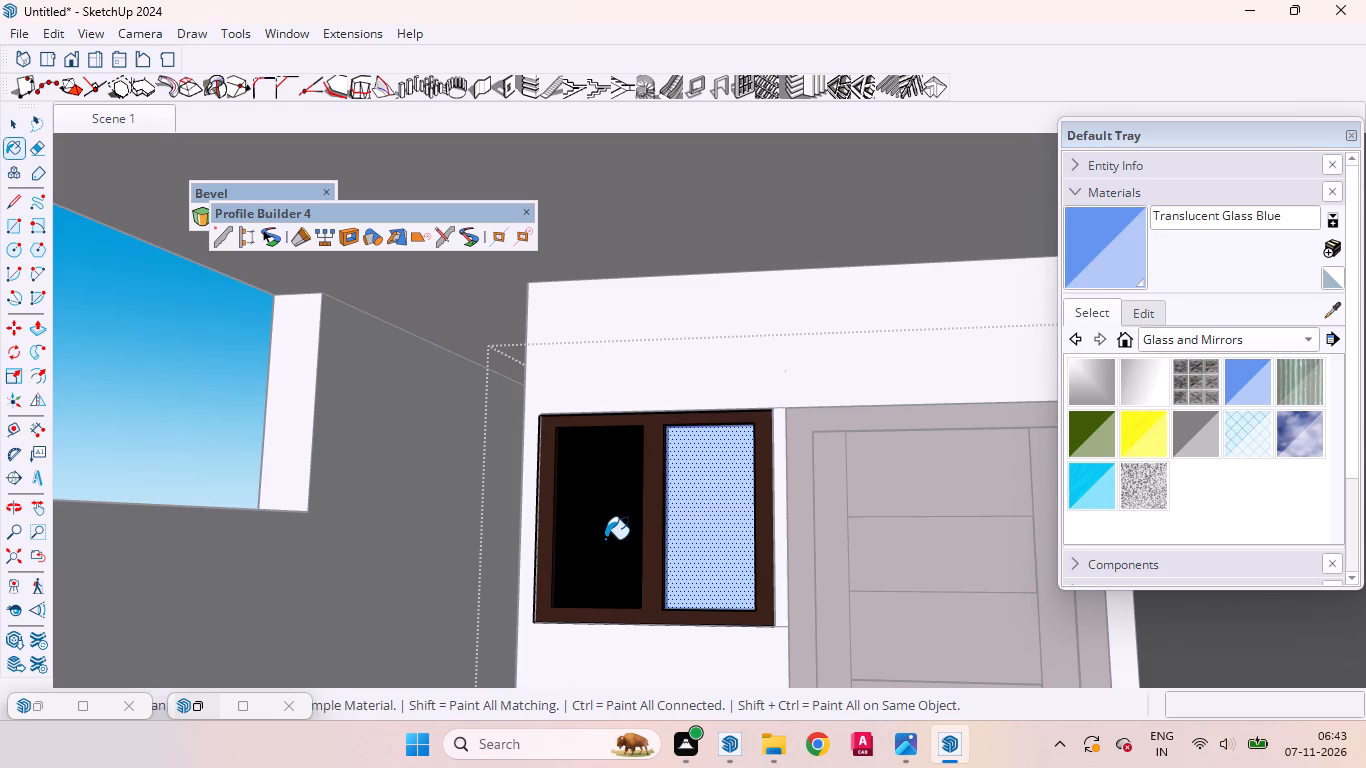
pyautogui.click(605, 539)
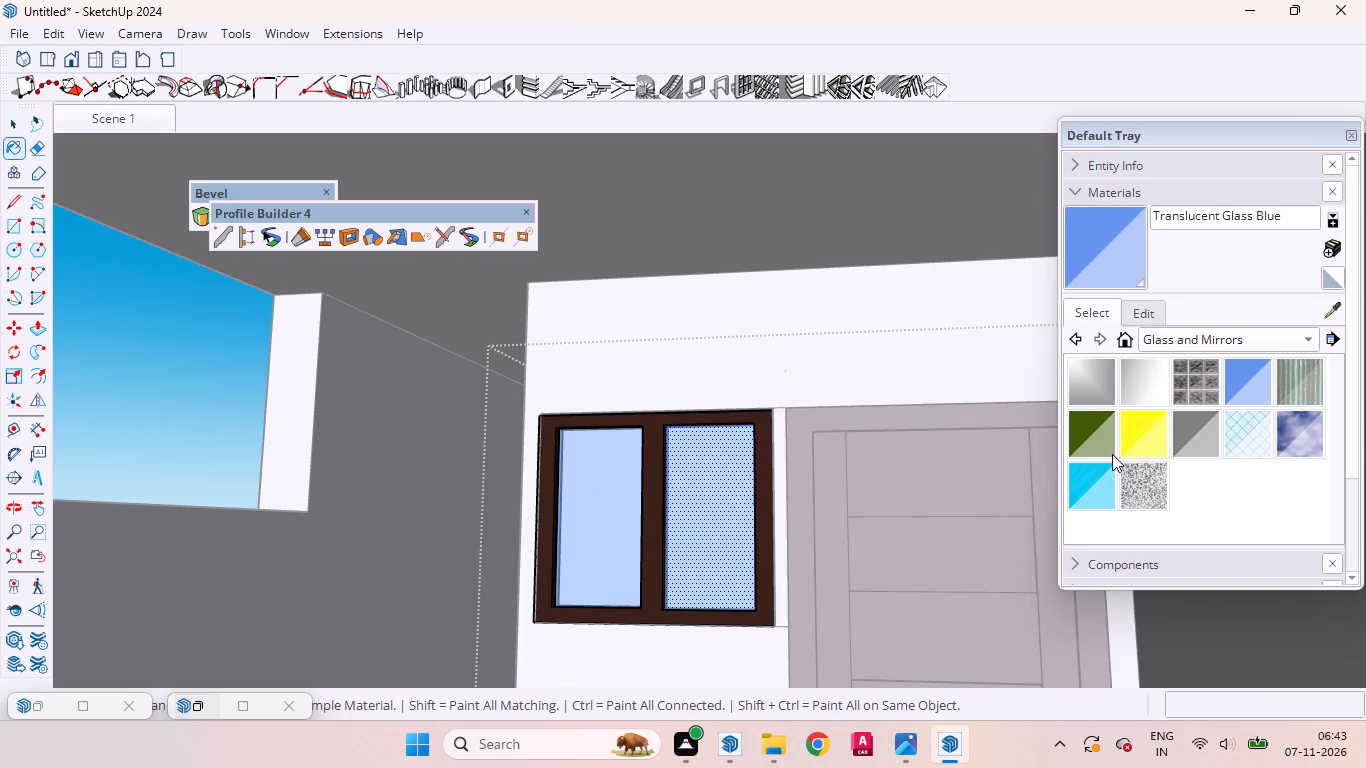
# Paint both panes of the porch window with Translucent Glass Gray.
pyautogui.click(1186, 448)
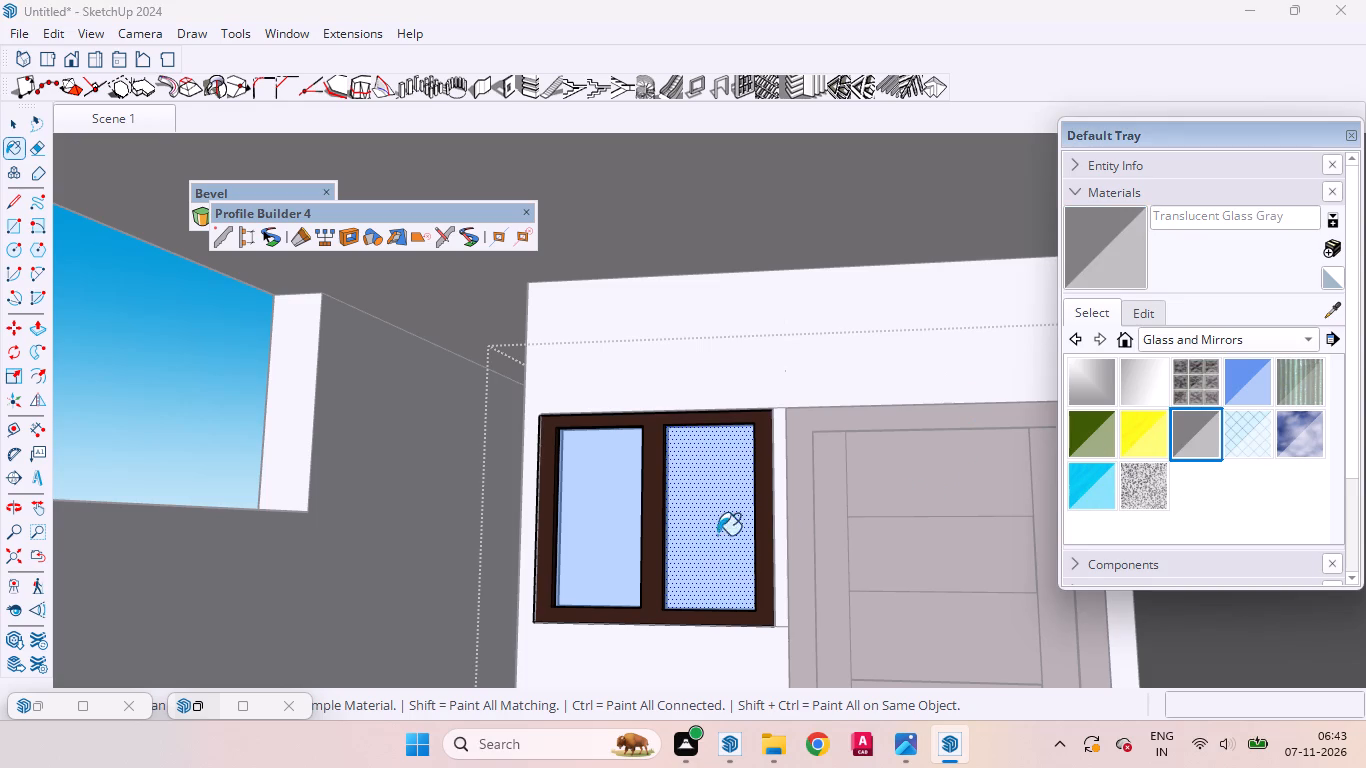
pyautogui.click(710, 523)
pyautogui.click(620, 535)
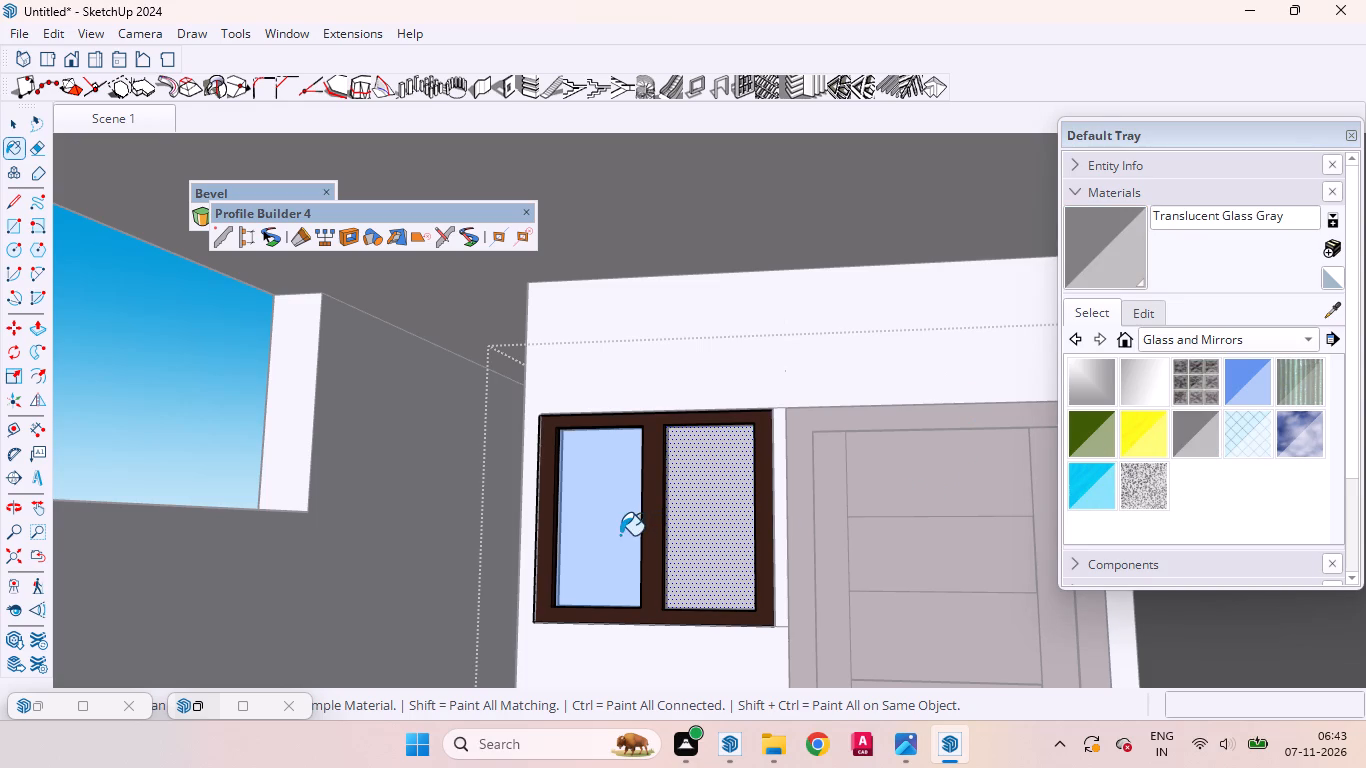
# Return to the Scene 1 view and close the porch window's group.
pyautogui.click(11, 131)
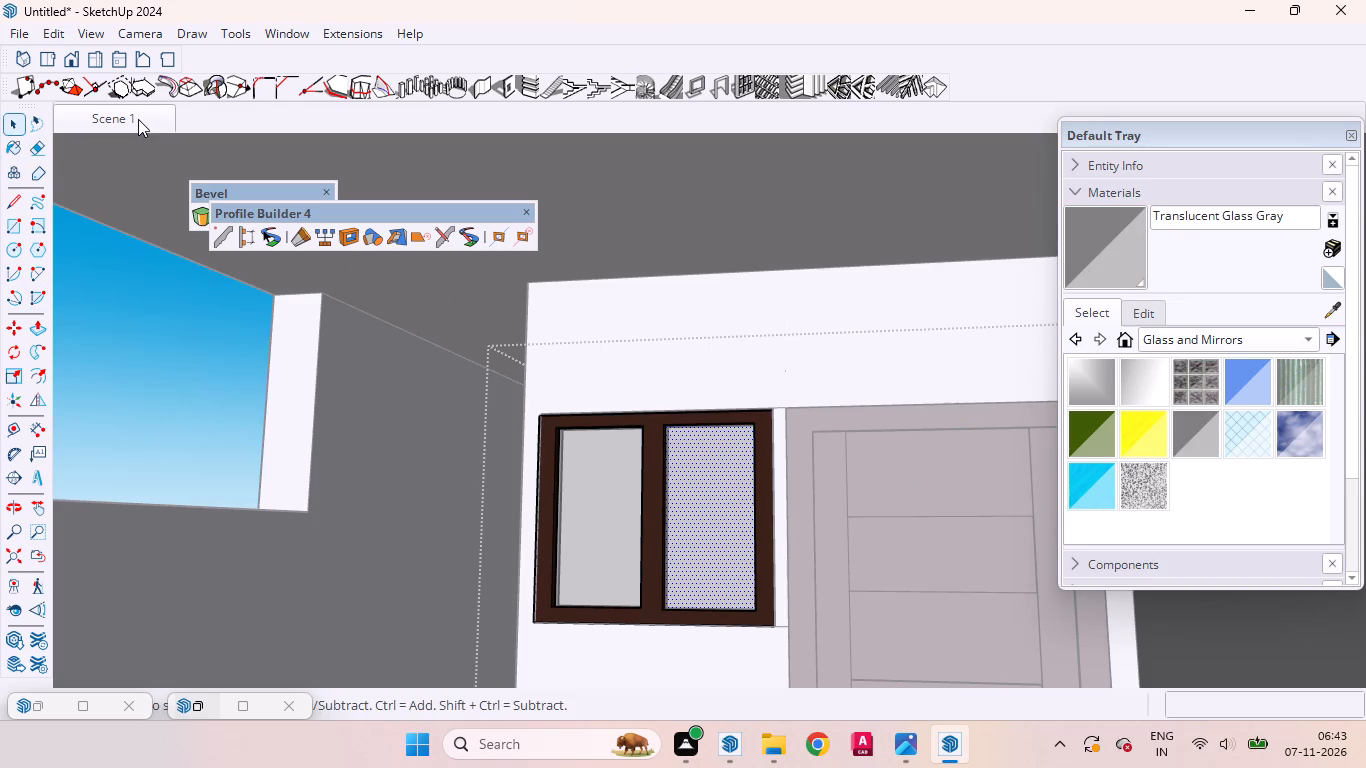
pyautogui.click(138, 119)
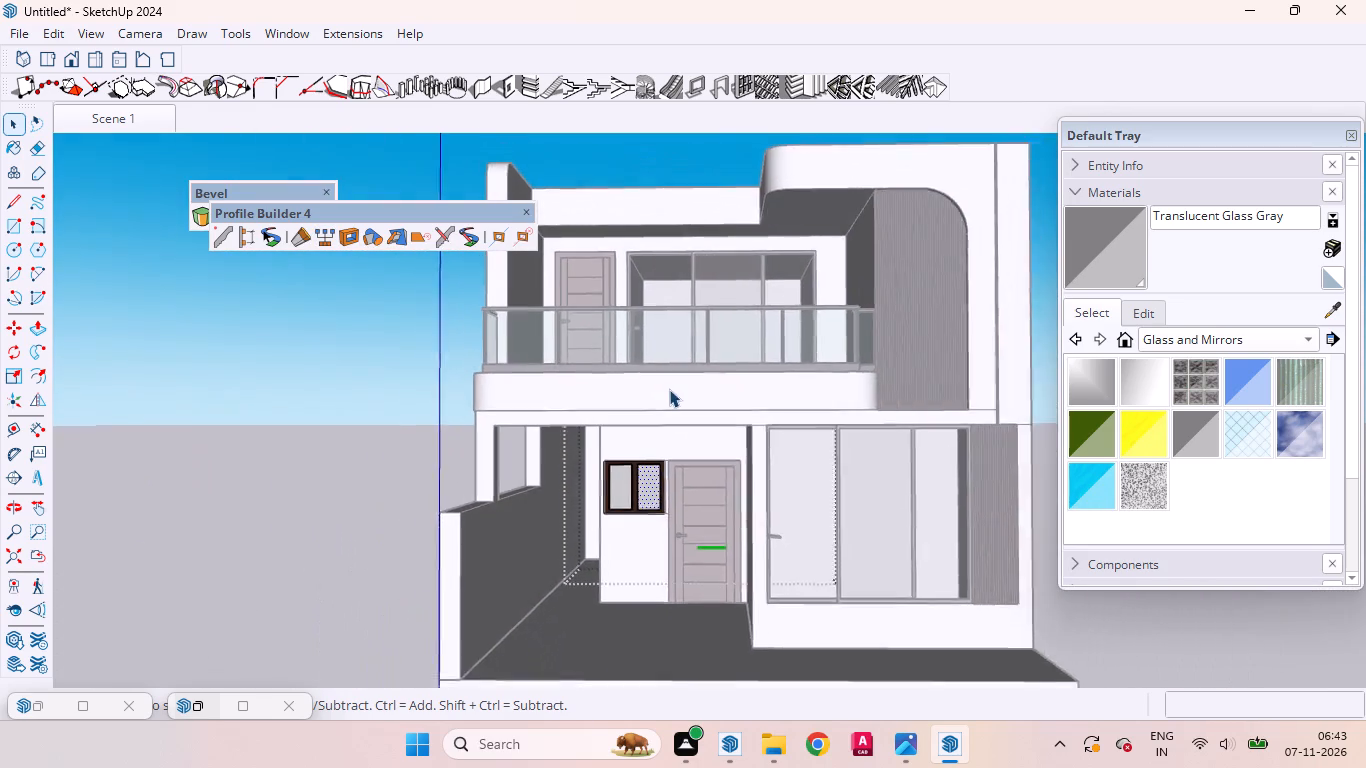
pyautogui.doubleClick(1014, 610)
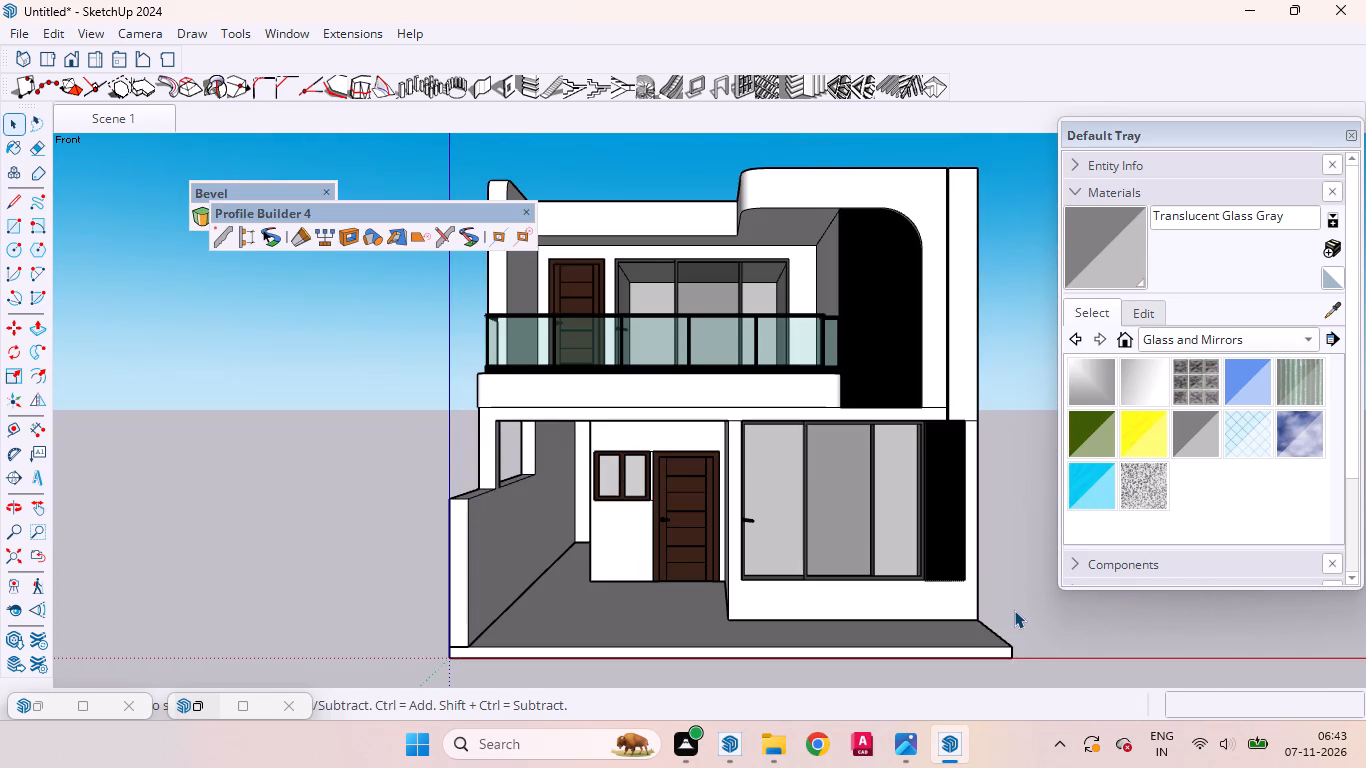
# Examine the porch window beside the brown door and the surrounding porch walls up close.
pyautogui.scroll(3, 684, 468)
pyautogui.scroll(3, 437, 437)
pyautogui.scroll(3, 544, 469)
pyautogui.scroll(2, 730, 513)
pyautogui.scroll(-3, 585, 508)
pyautogui.moveTo(589, 525); pyautogui.dragTo(533, 494, button='middle')
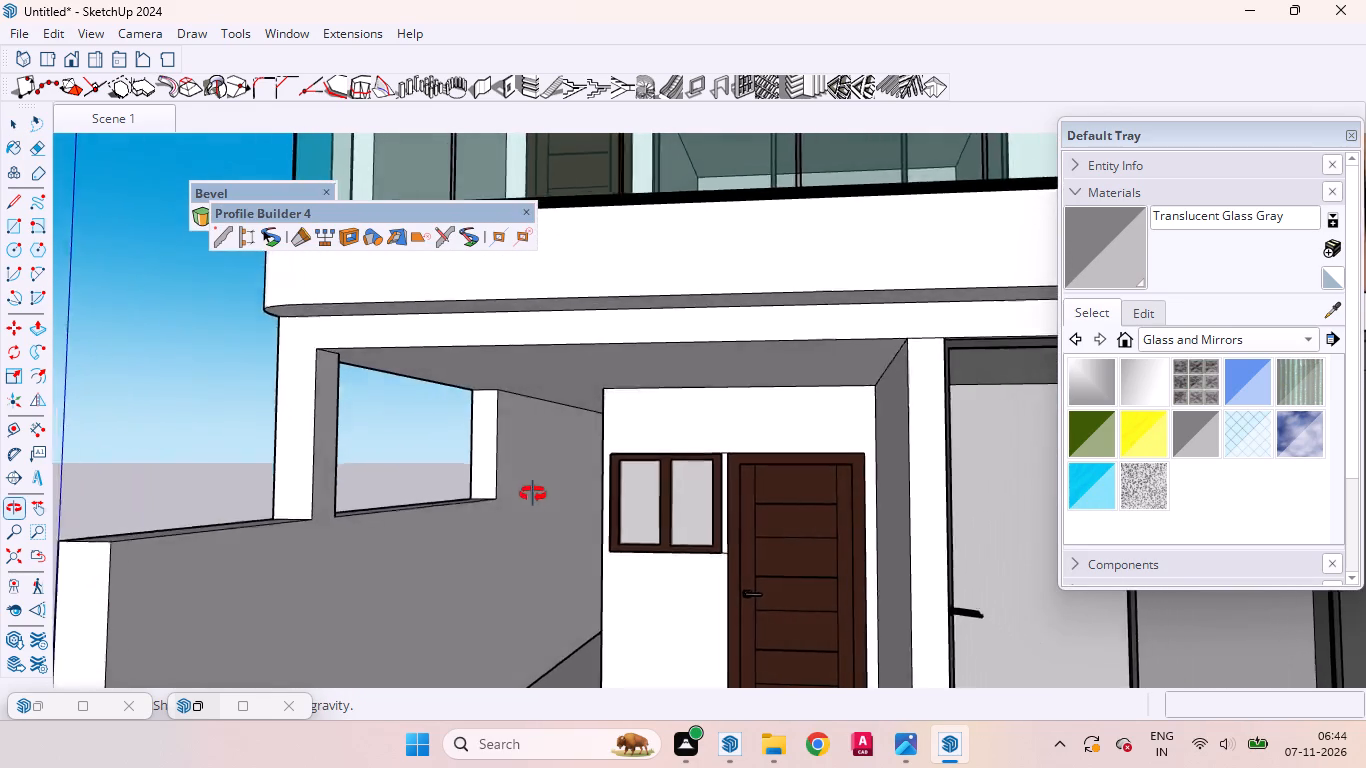
pyautogui.moveTo(533, 494); pyautogui.dragTo(562, 496, button='middle')
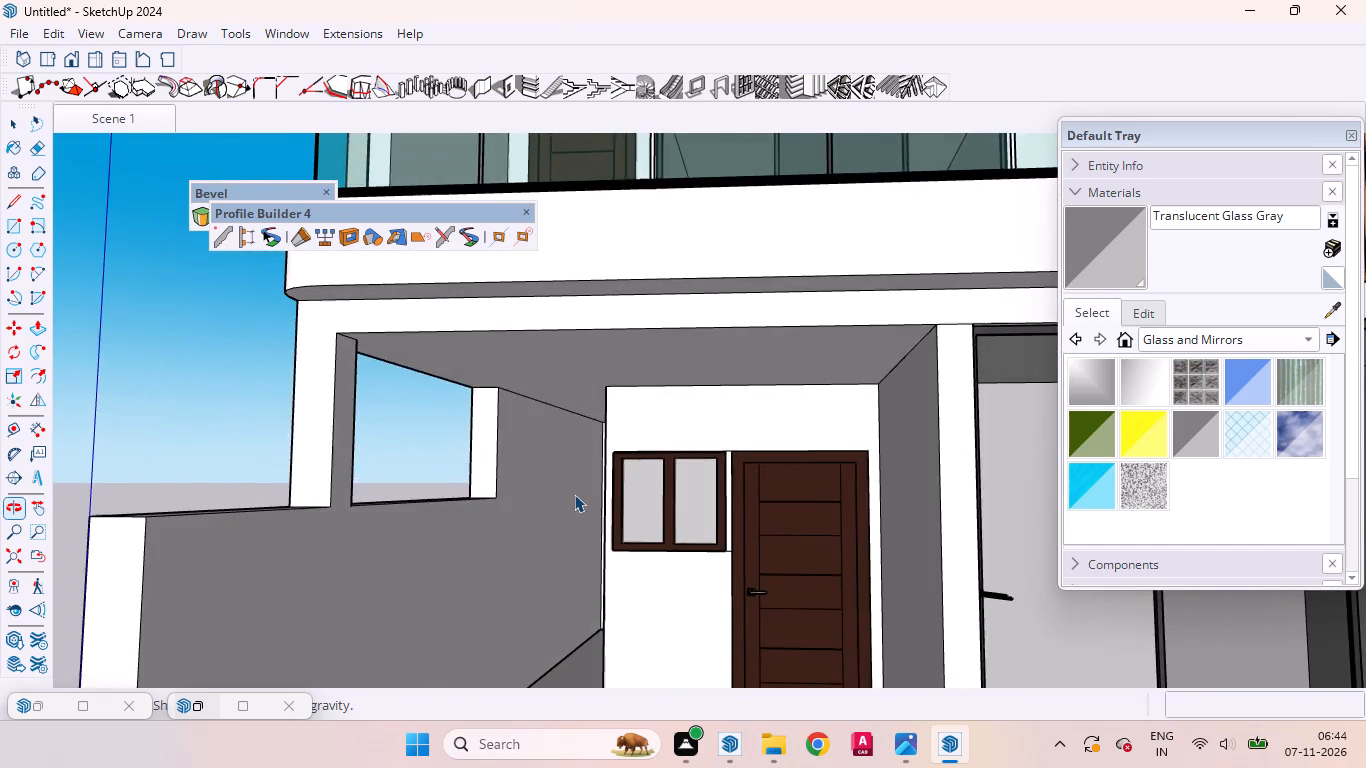
# Examine the ground-floor wood slat panel and its junction with the large dark-framed sliding glass opening.
pyautogui.scroll(-7, 588, 490)
pyautogui.scroll(1, 588, 490)
pyautogui.scroll(-1, 588, 490)
pyautogui.moveTo(565, 560); pyautogui.dragTo(626, 620, button='middle')
pyautogui.scroll(-2, 628, 613)
pyautogui.scroll(5, 720, 482)
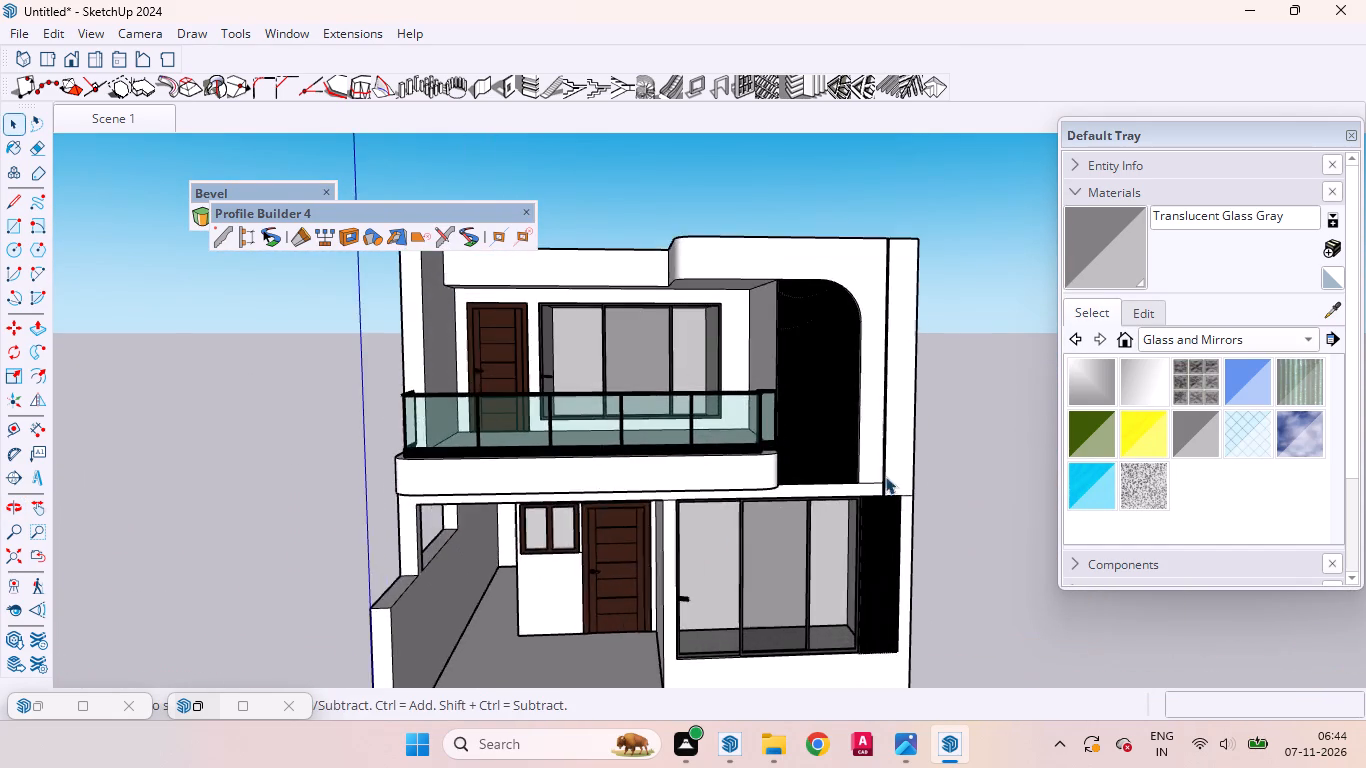
pyautogui.scroll(11, 918, 509)
pyautogui.scroll(5, 776, 515)
pyautogui.scroll(4, 823, 365)
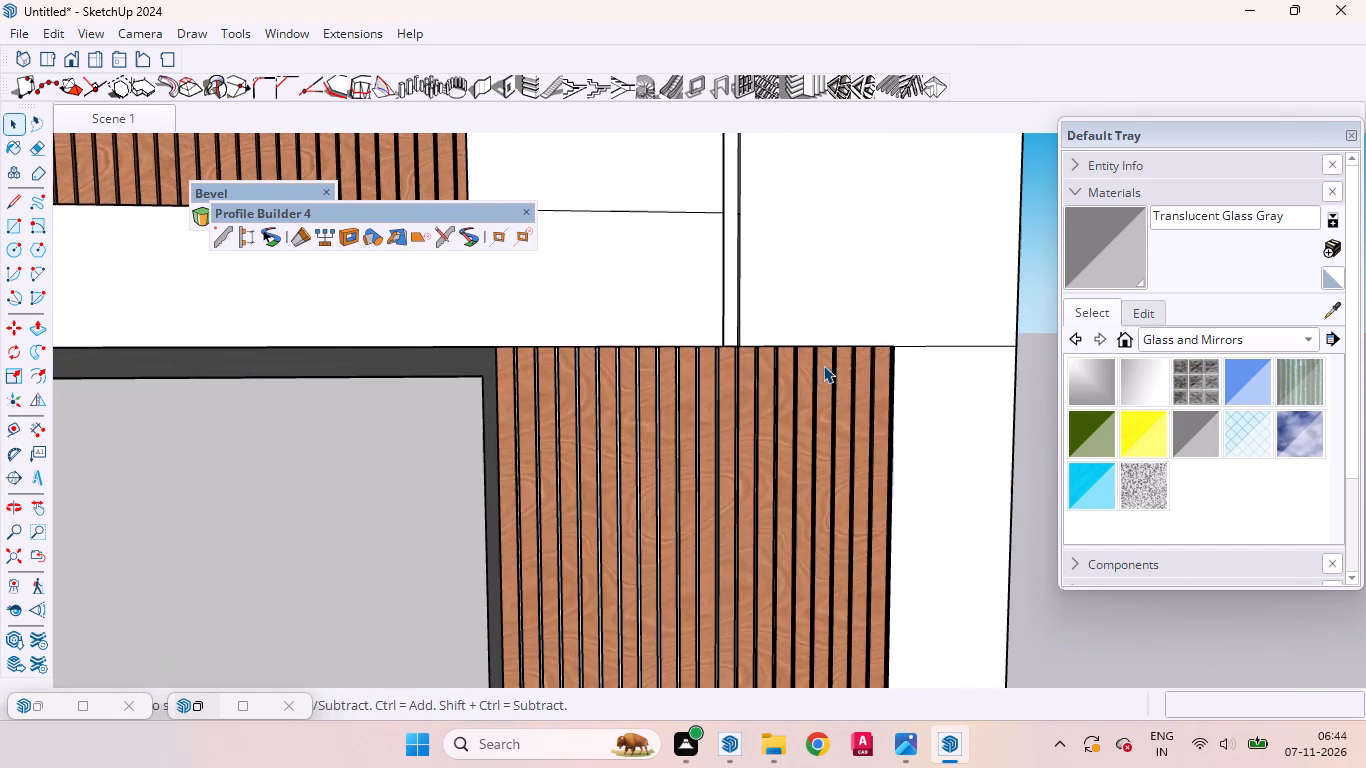
pyautogui.moveTo(841, 395); pyautogui.dragTo(1233, 284, button='middle')
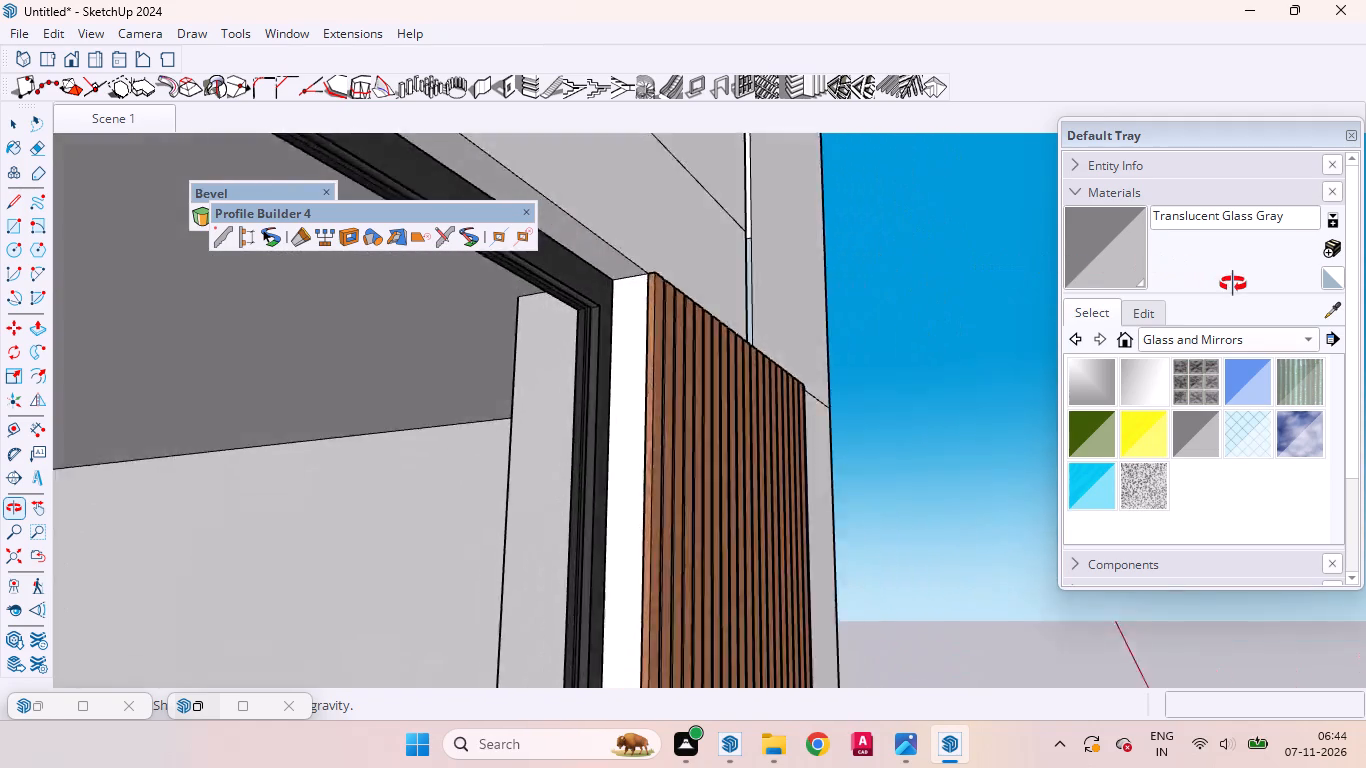
pyautogui.moveTo(1233, 284); pyautogui.dragTo(1241, 381, button='middle')
pyautogui.scroll(3, 757, 405)
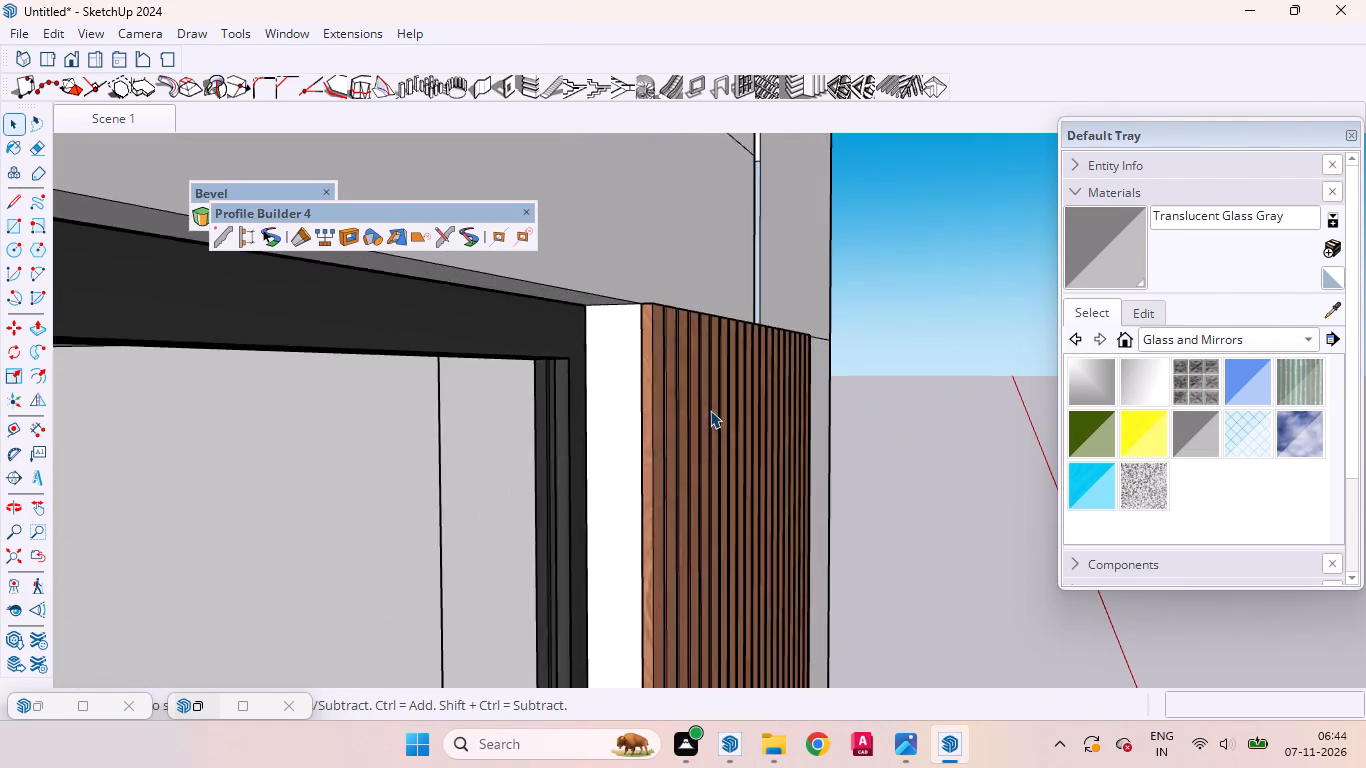
pyautogui.scroll(1, 710, 410)
pyautogui.scroll(6, 565, 479)
pyautogui.moveTo(627, 459); pyautogui.dragTo(854, 395, button='middle')
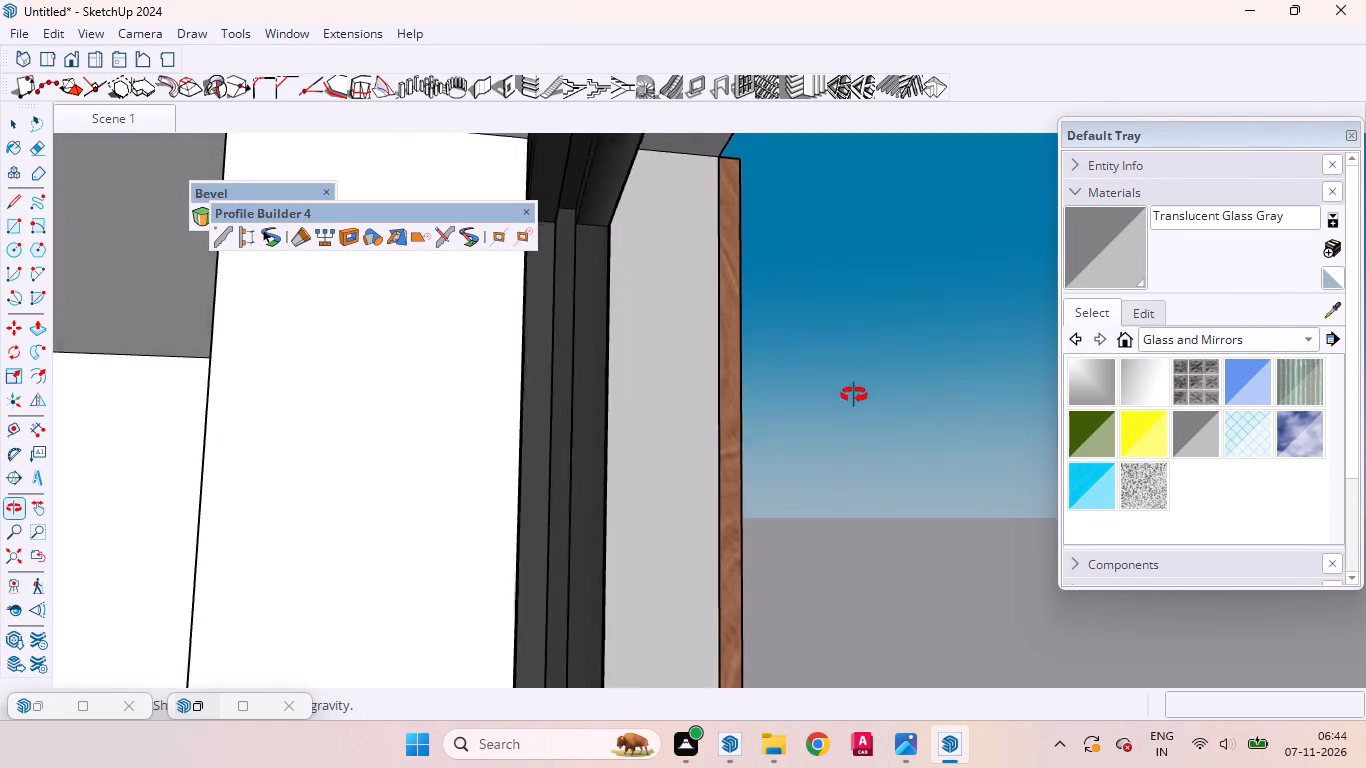
pyautogui.moveTo(854, 395); pyautogui.dragTo(1101, 412, button='middle')
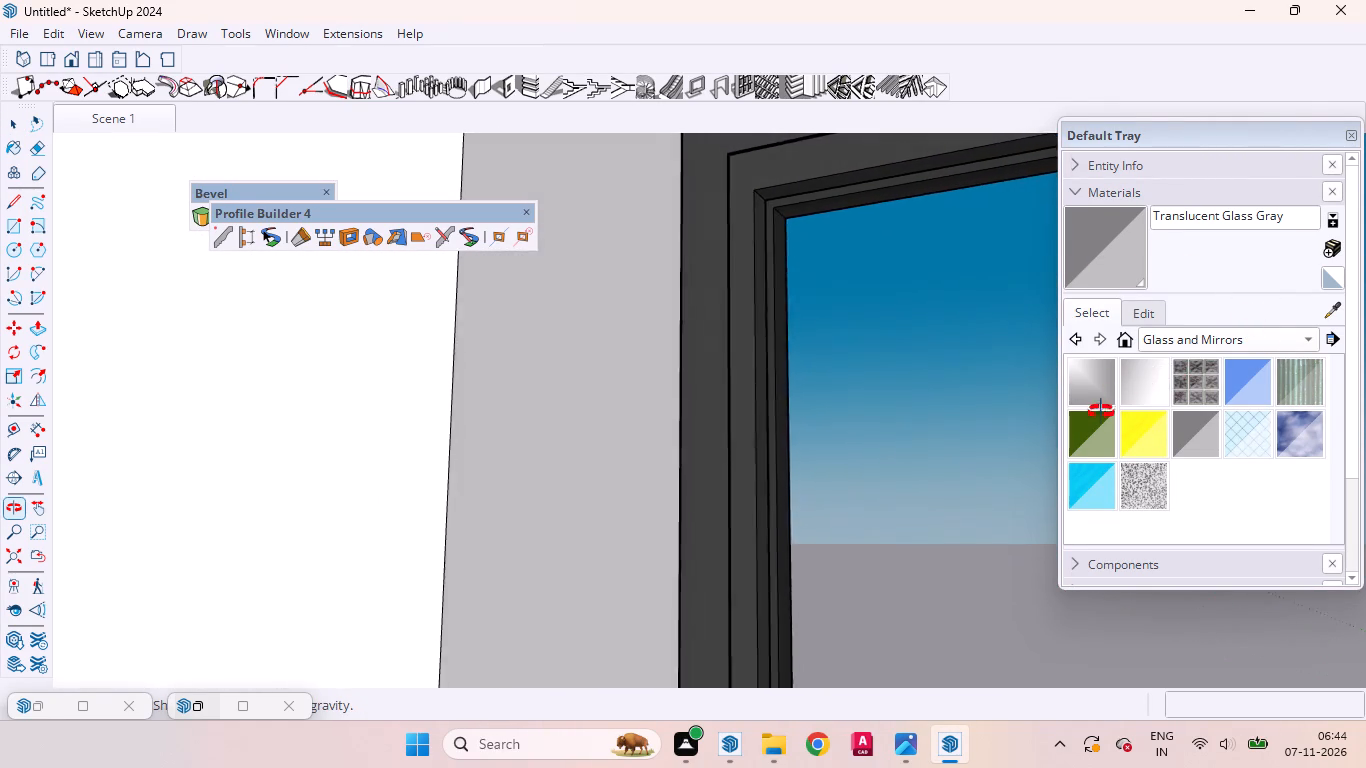
pyautogui.moveTo(1101, 412); pyautogui.dragTo(386, 587, button='middle')
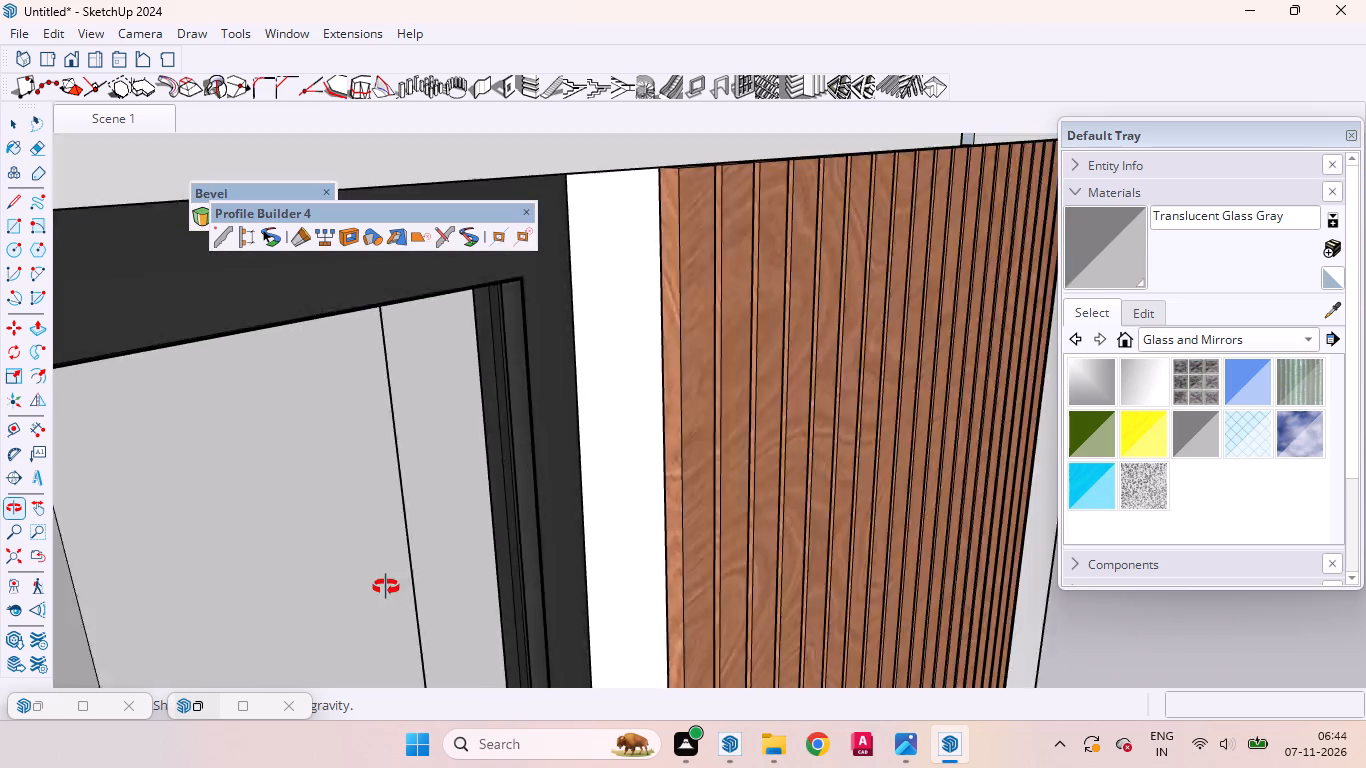
pyautogui.moveTo(386, 587); pyautogui.dragTo(384, 587, button='middle')
pyautogui.scroll(-1, 723, 511)
pyautogui.scroll(1, 723, 511)
pyautogui.scroll(-12, 723, 511)
pyautogui.scroll(1, 775, 476)
pyautogui.scroll(-12, 775, 476)
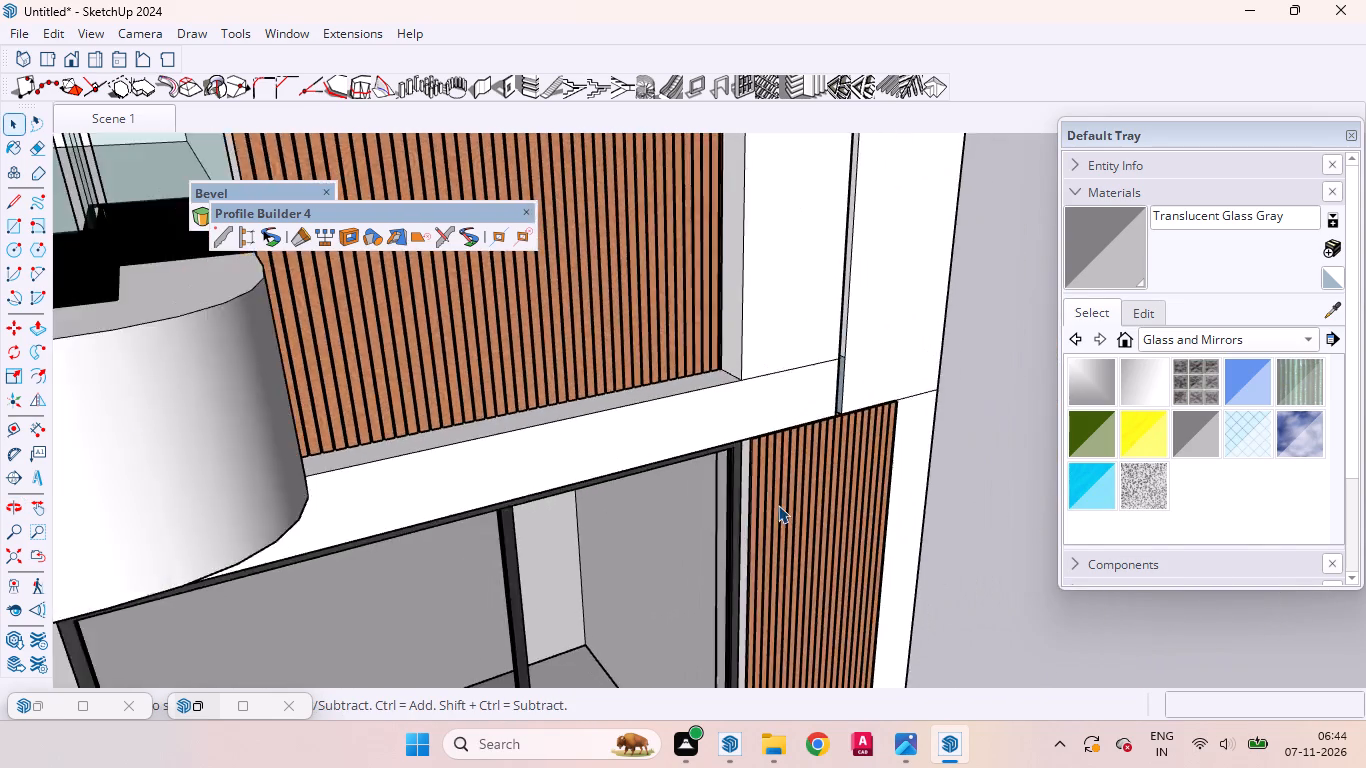
# Examine the upper-floor wood slat cladding, the gaps between slats and its bottom edge, and the whole house from outside.
pyautogui.scroll(-6, 778, 505)
pyautogui.scroll(20, 676, 430)
pyautogui.scroll(4, 676, 430)
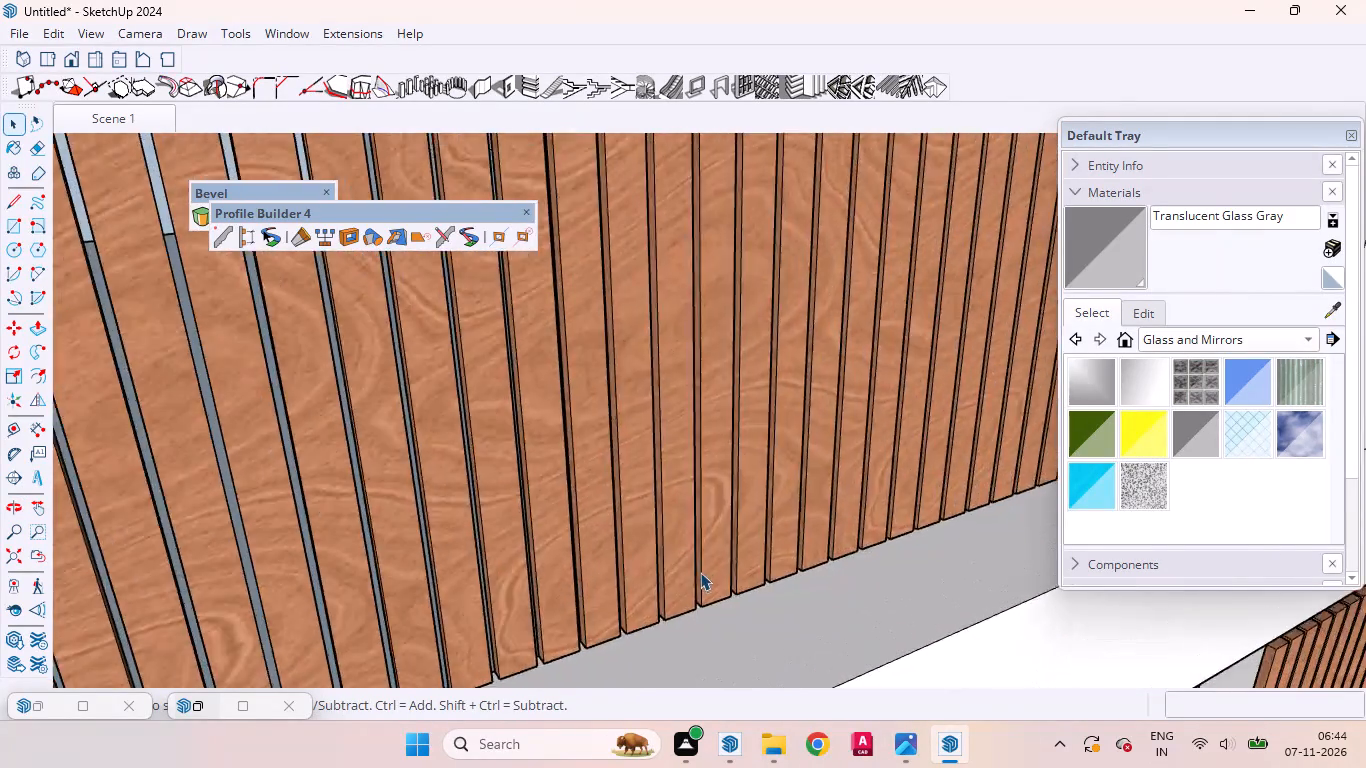
pyautogui.scroll(13, 700, 572)
pyautogui.scroll(-5, 689, 617)
pyautogui.moveTo(680, 616); pyautogui.dragTo(621, 612, button='middle')
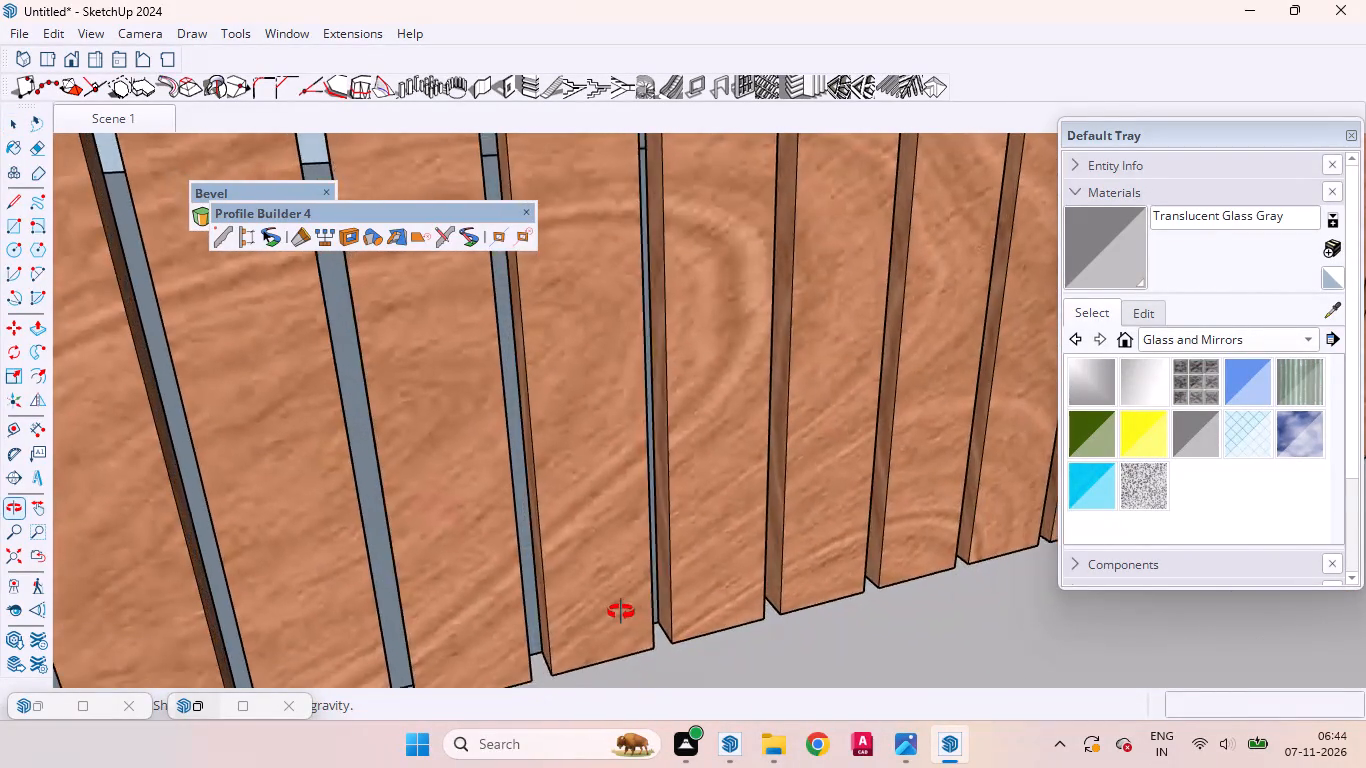
pyautogui.moveTo(621, 612); pyautogui.dragTo(426, 437, button='middle')
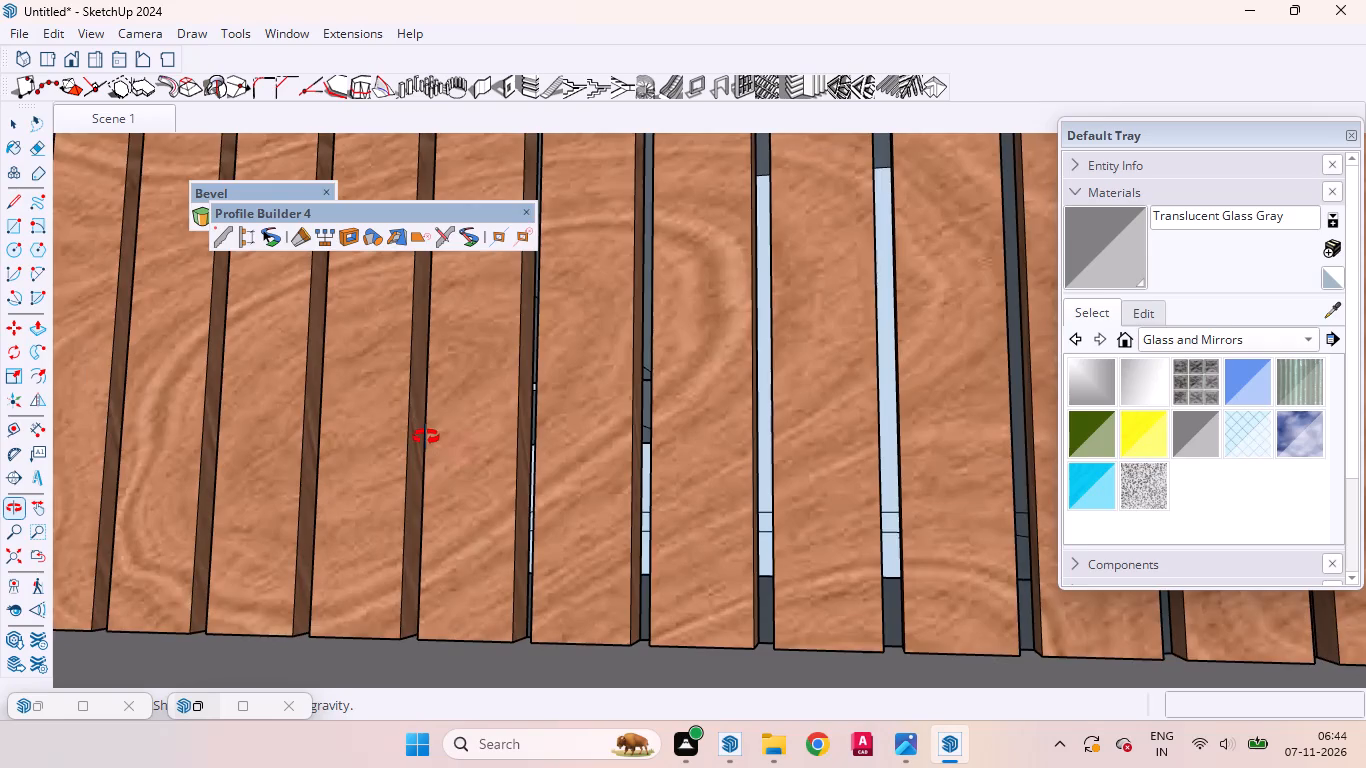
pyautogui.moveTo(426, 437); pyautogui.dragTo(719, 748, button='middle')
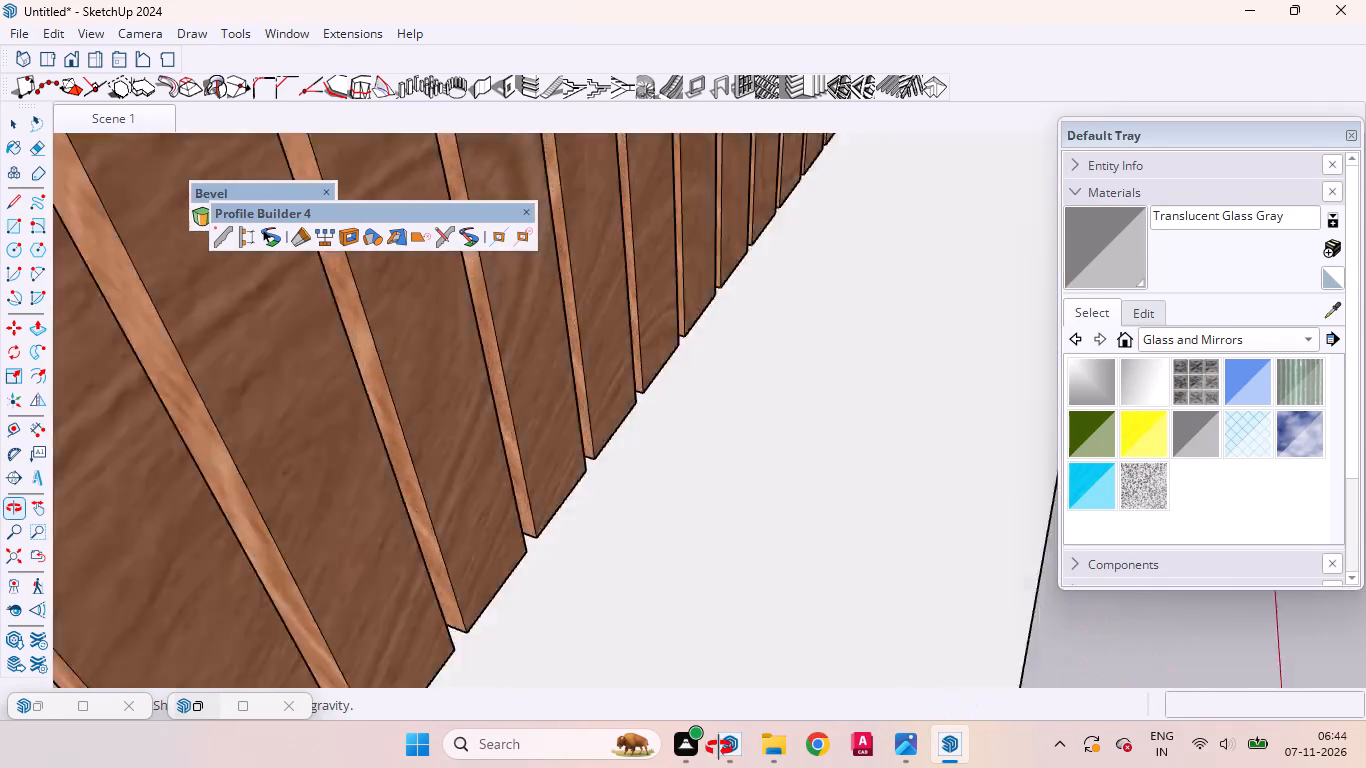
pyautogui.moveTo(719, 748); pyautogui.dragTo(613, 547, button='middle')
pyautogui.scroll(-14, 983, 645)
pyautogui.scroll(1, 748, 644)
pyautogui.scroll(-8, 737, 644)
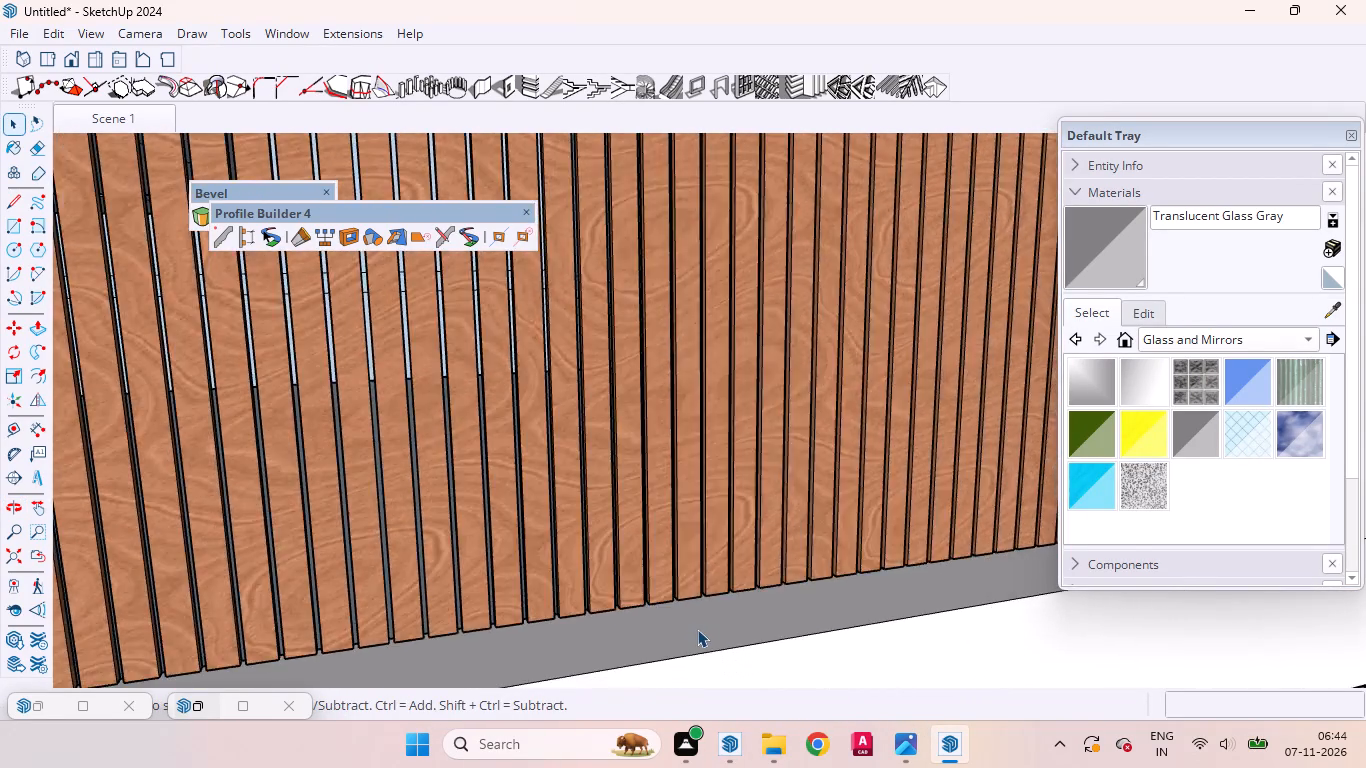
pyautogui.scroll(-20, 697, 629)
pyautogui.scroll(-8, 697, 629)
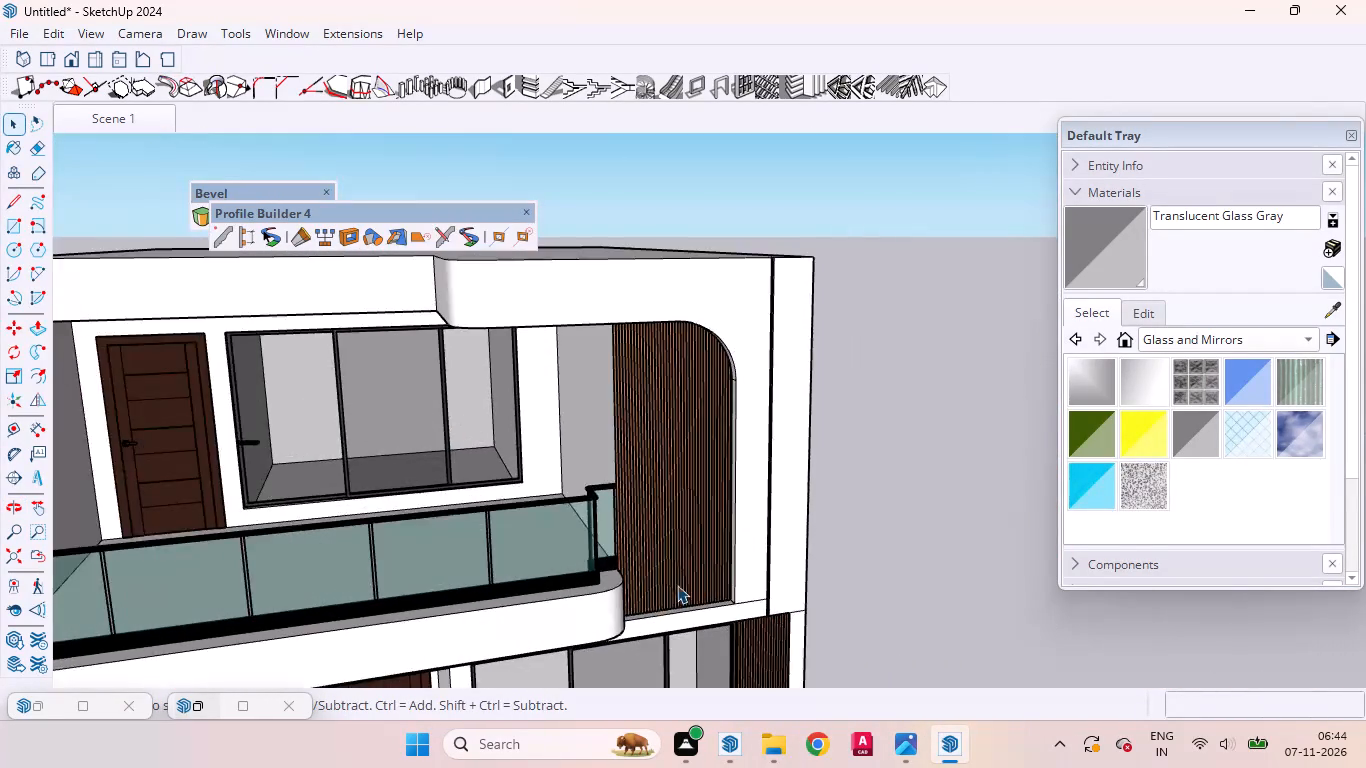
pyautogui.scroll(-7, 677, 585)
pyautogui.moveTo(949, 577); pyautogui.dragTo(667, 472, button='middle')
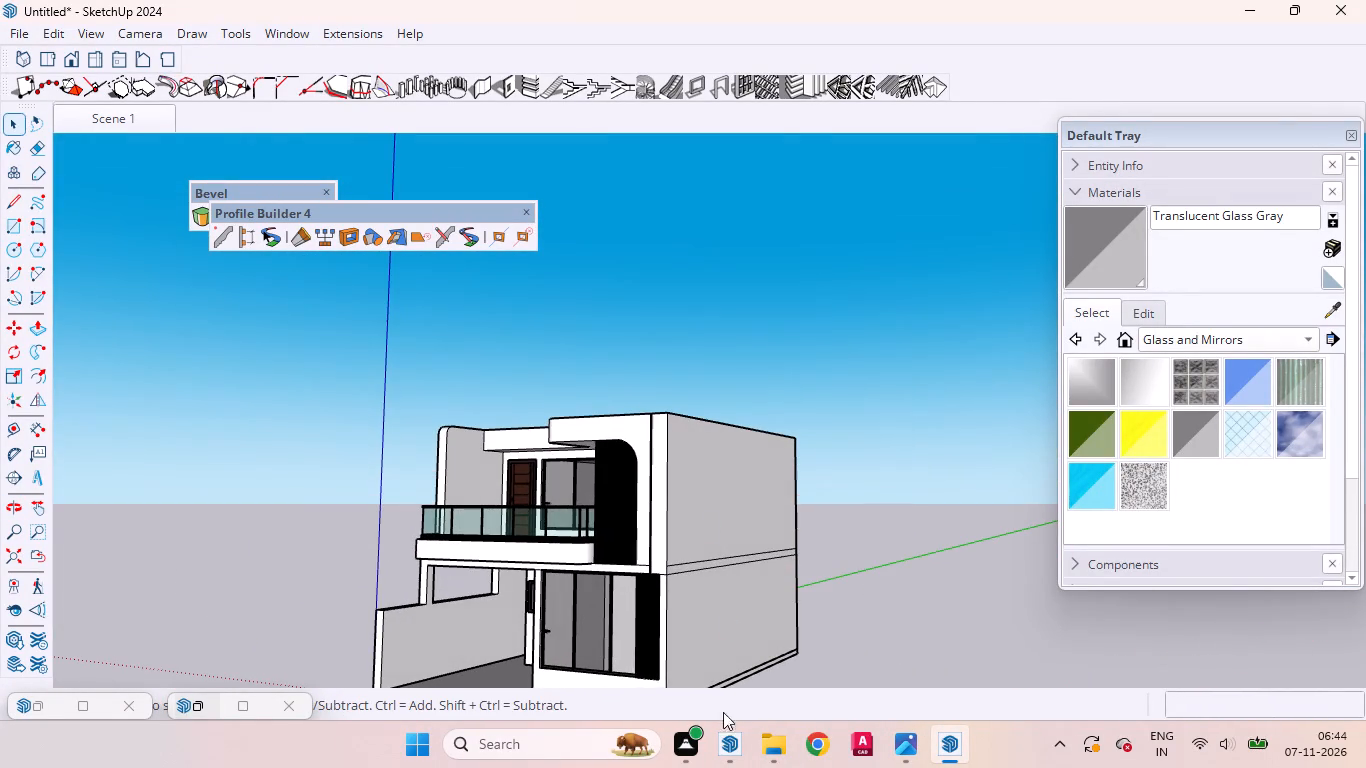
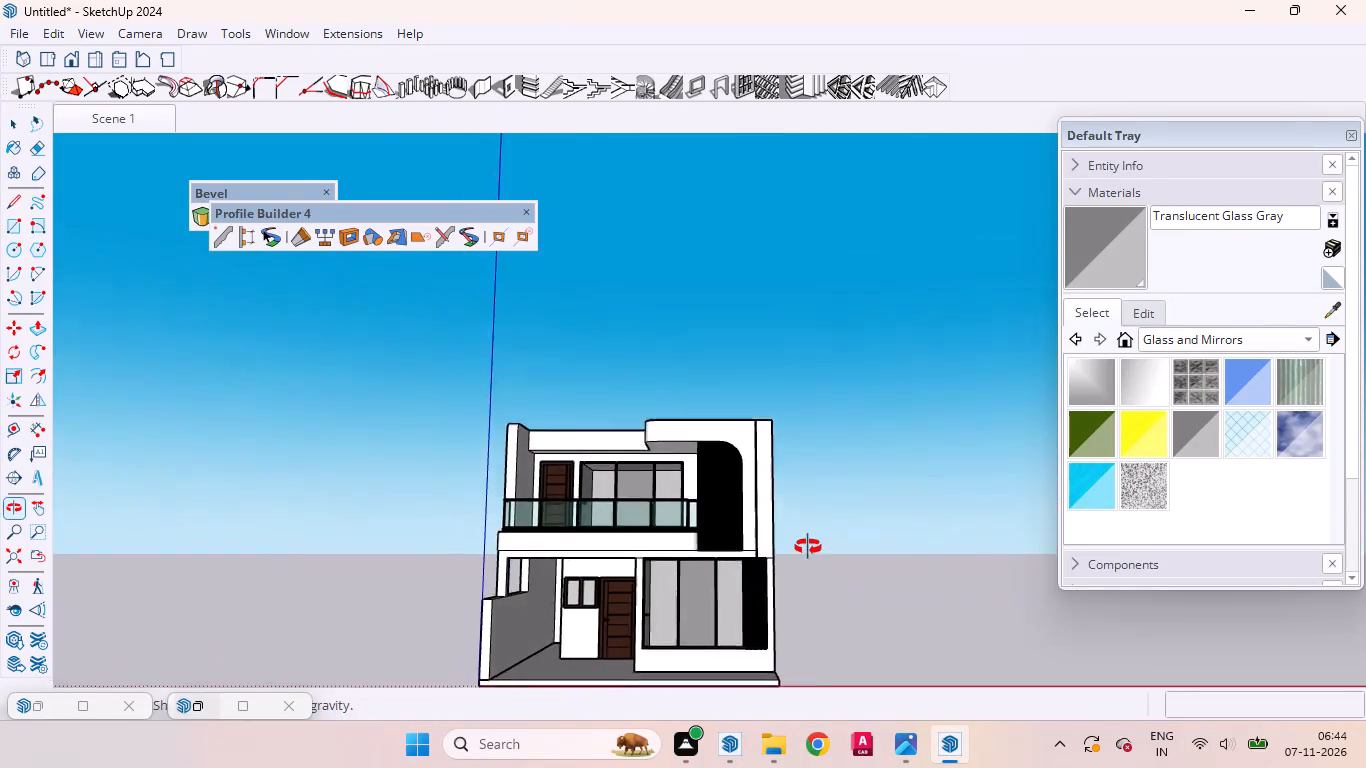
# Examine the balcony, the upper-floor curved slat cladding and the ground-floor glass opening from below.
pyautogui.scroll(8, 730, 547)
pyautogui.scroll(2, 574, 533)
pyautogui.scroll(-1, 574, 533)
pyautogui.scroll(2, 574, 533)
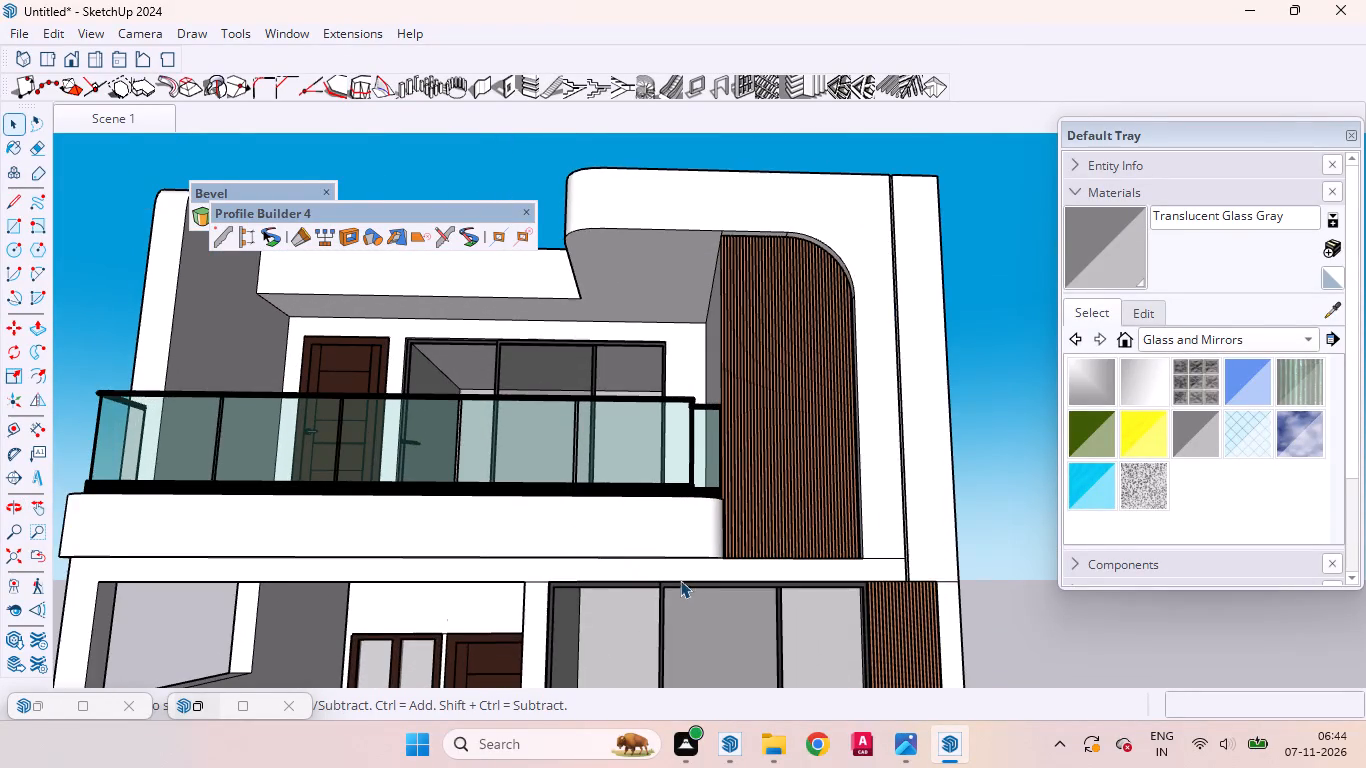
pyautogui.scroll(1, 690, 583)
pyautogui.moveTo(690, 583); pyautogui.dragTo(666, 365, button='middle')
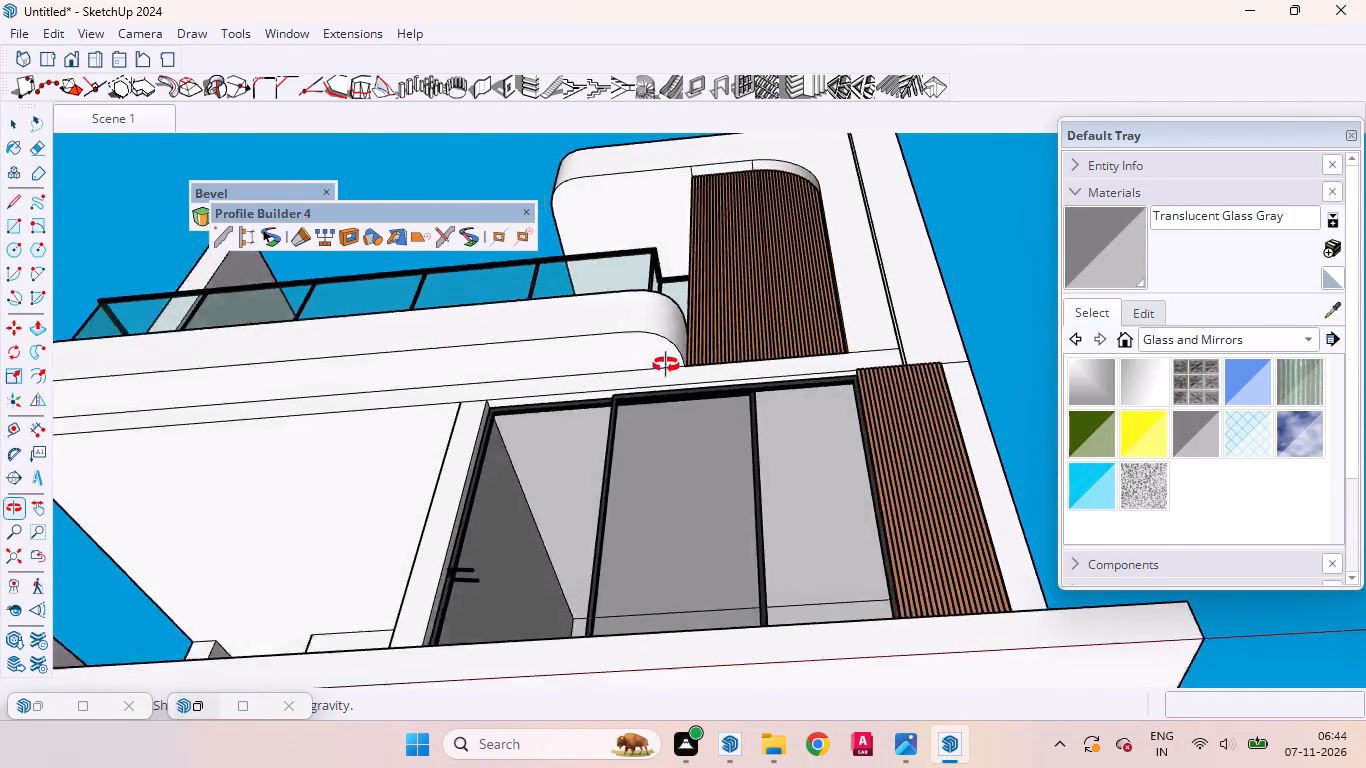
pyautogui.moveTo(666, 365); pyautogui.dragTo(764, 487, button='middle')
pyautogui.scroll(-4, 774, 493)
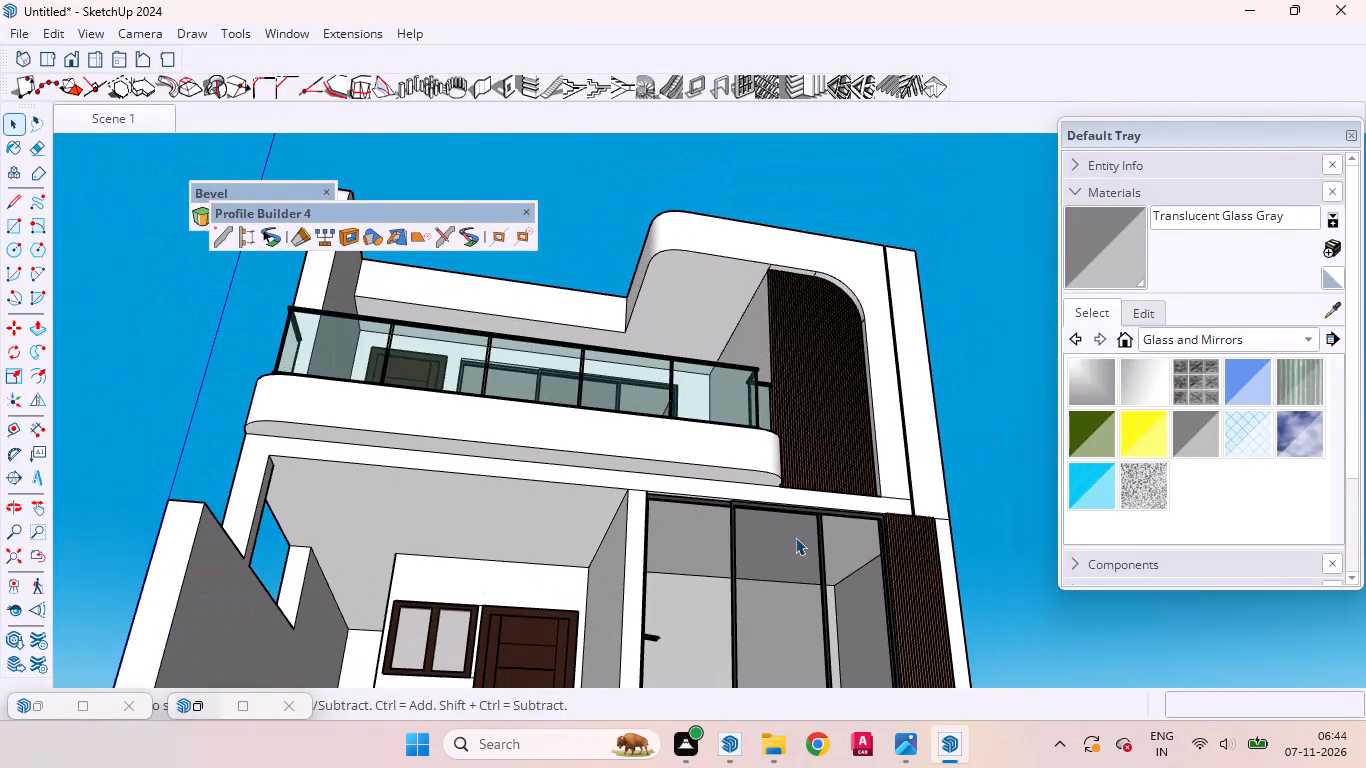
pyautogui.scroll(4, 835, 390)
pyautogui.scroll(-1, 835, 390)
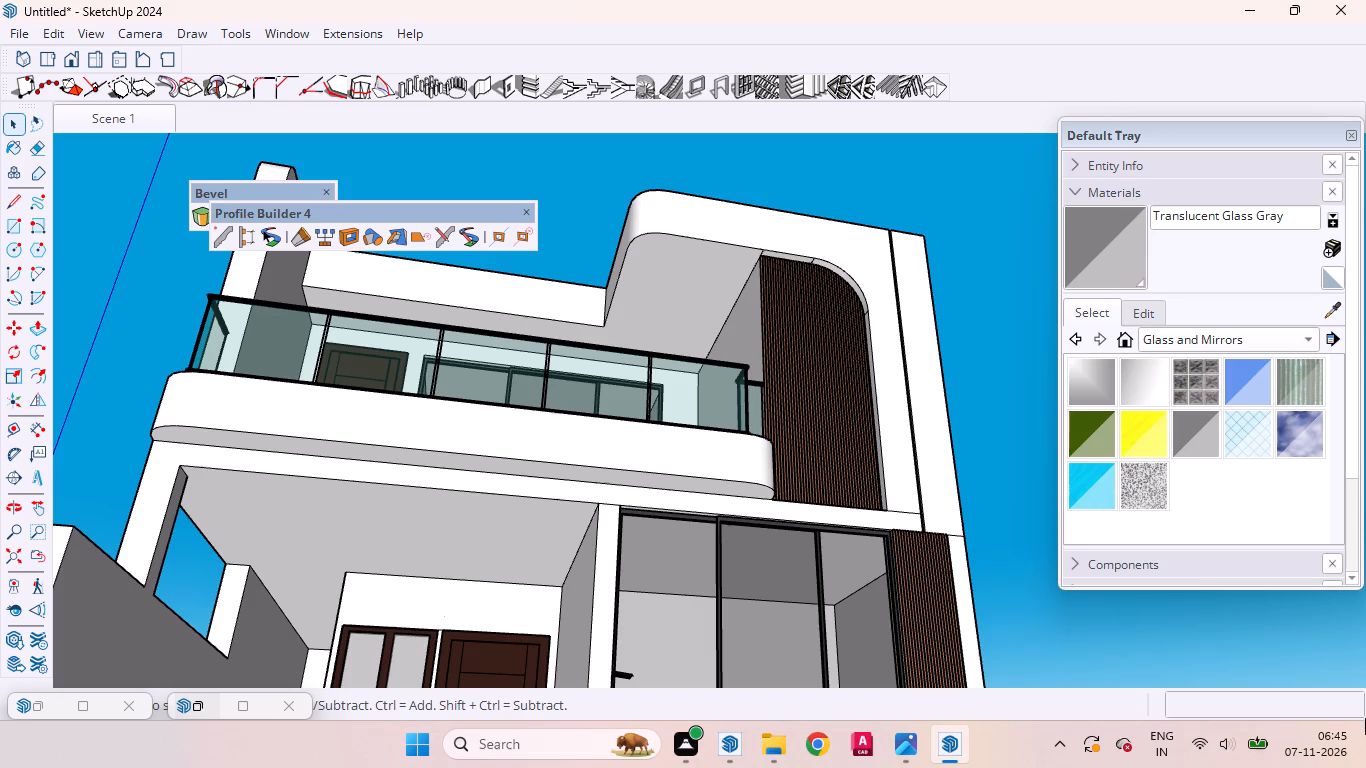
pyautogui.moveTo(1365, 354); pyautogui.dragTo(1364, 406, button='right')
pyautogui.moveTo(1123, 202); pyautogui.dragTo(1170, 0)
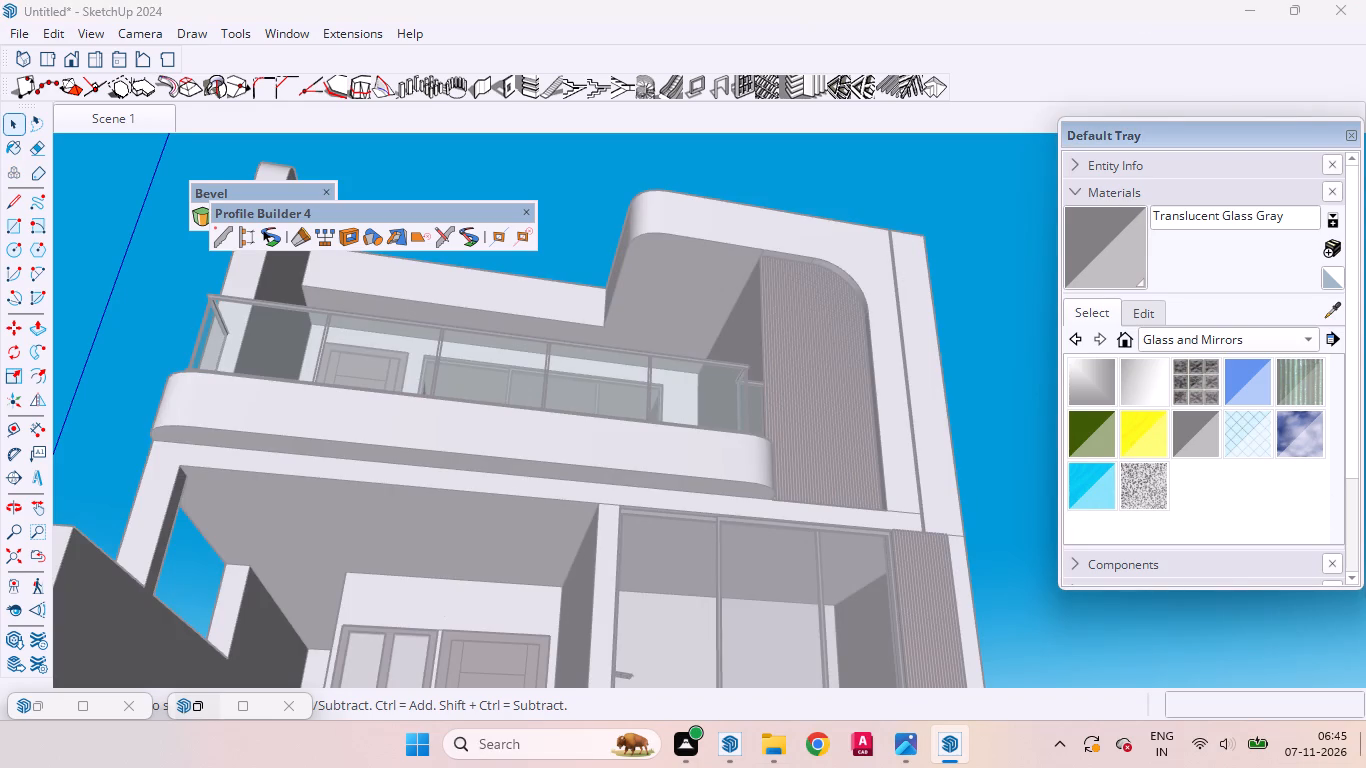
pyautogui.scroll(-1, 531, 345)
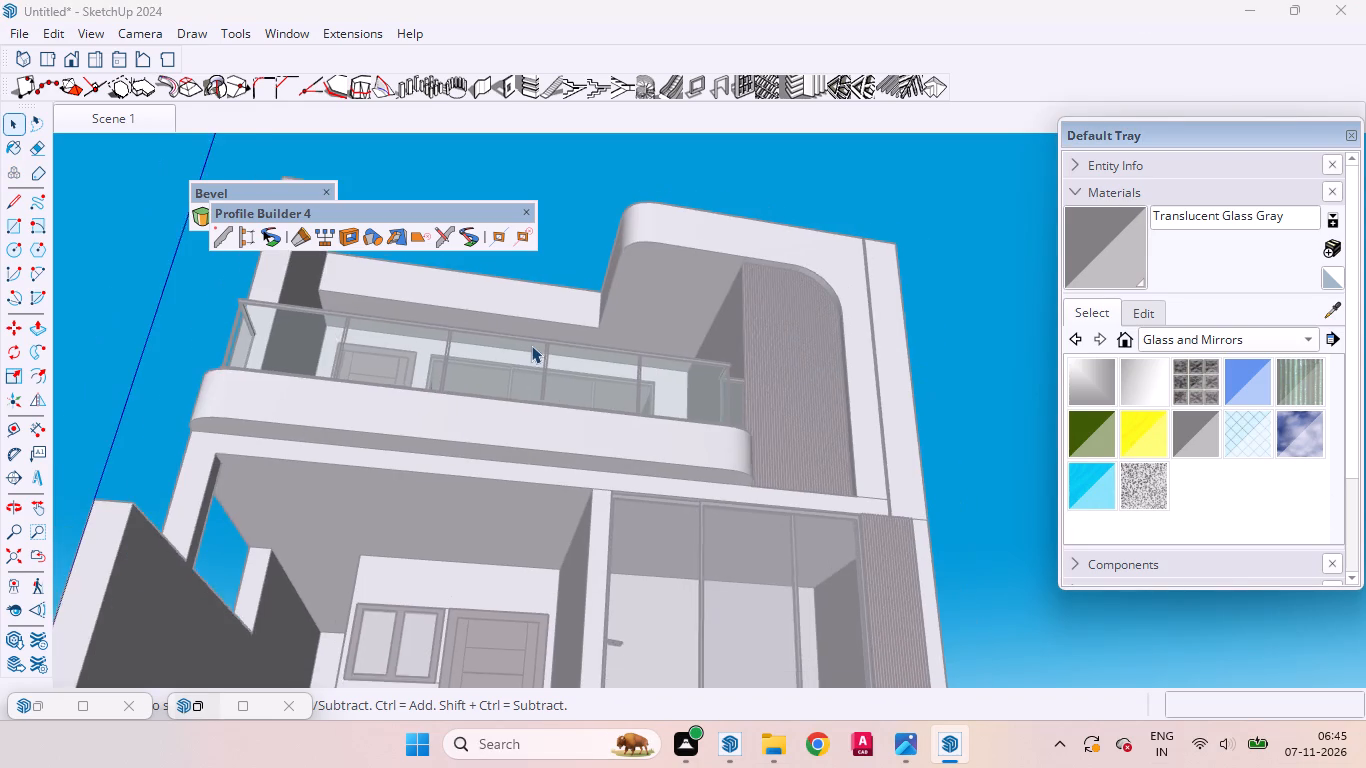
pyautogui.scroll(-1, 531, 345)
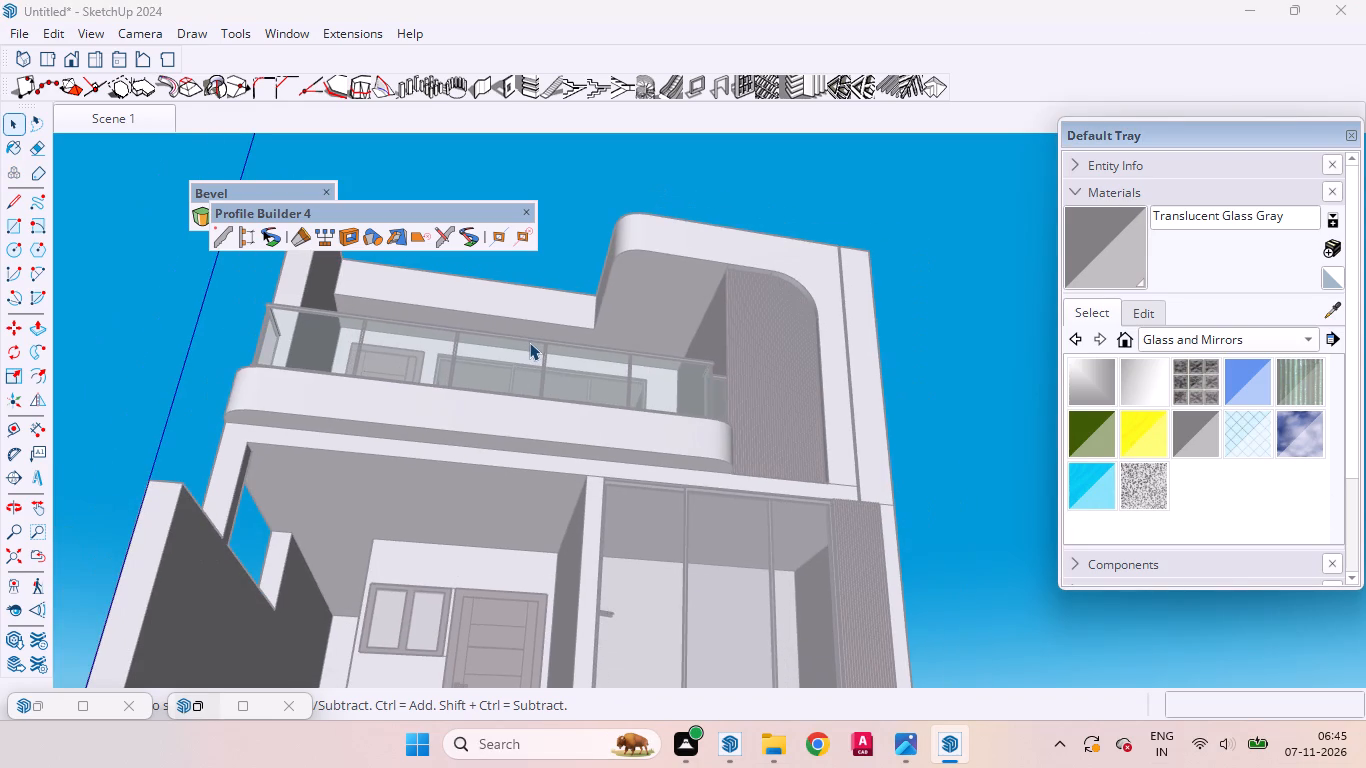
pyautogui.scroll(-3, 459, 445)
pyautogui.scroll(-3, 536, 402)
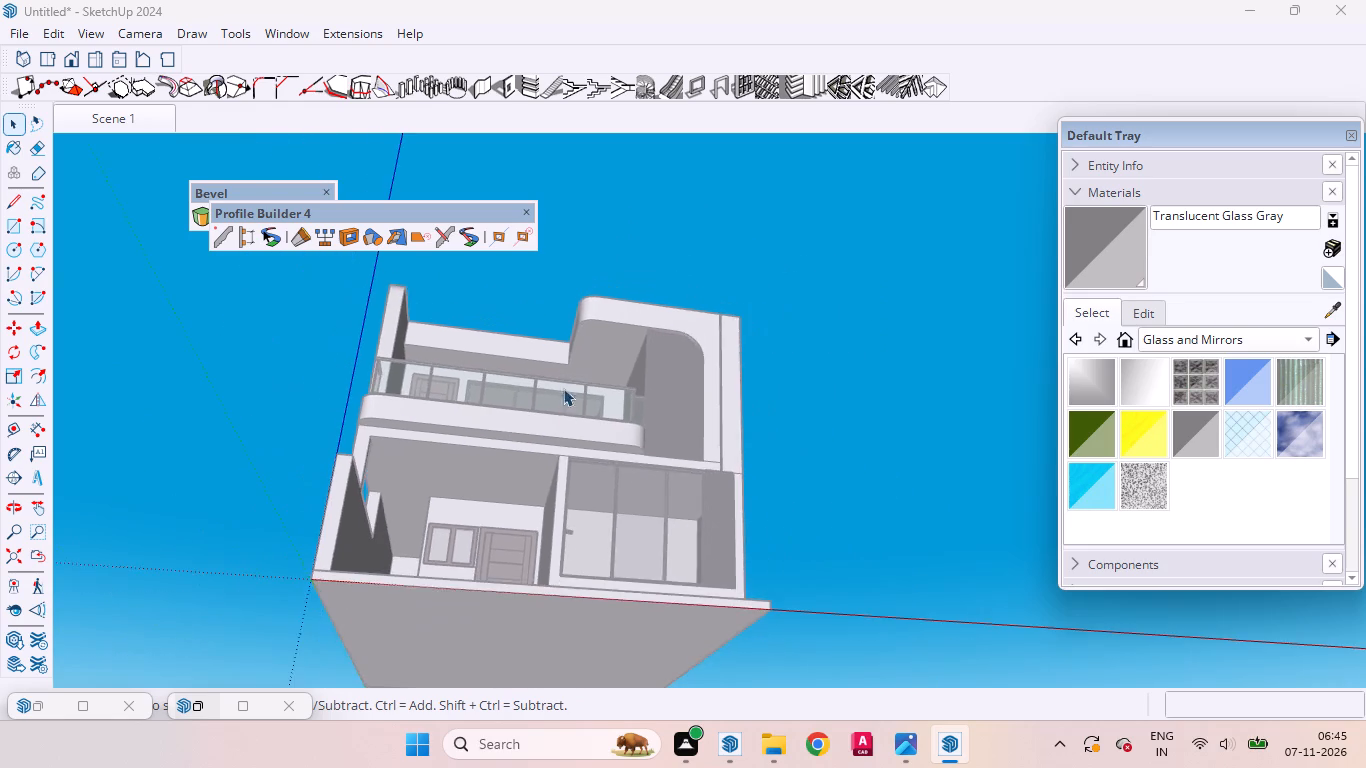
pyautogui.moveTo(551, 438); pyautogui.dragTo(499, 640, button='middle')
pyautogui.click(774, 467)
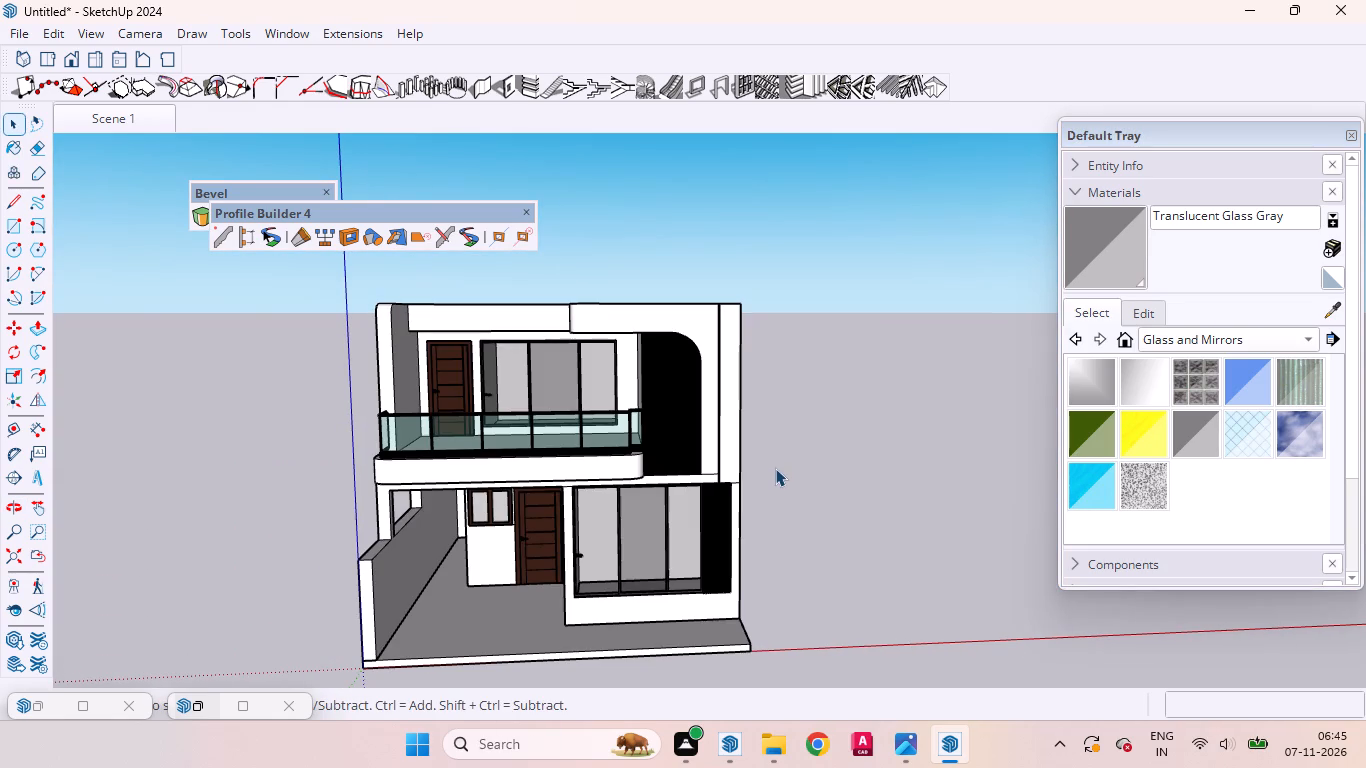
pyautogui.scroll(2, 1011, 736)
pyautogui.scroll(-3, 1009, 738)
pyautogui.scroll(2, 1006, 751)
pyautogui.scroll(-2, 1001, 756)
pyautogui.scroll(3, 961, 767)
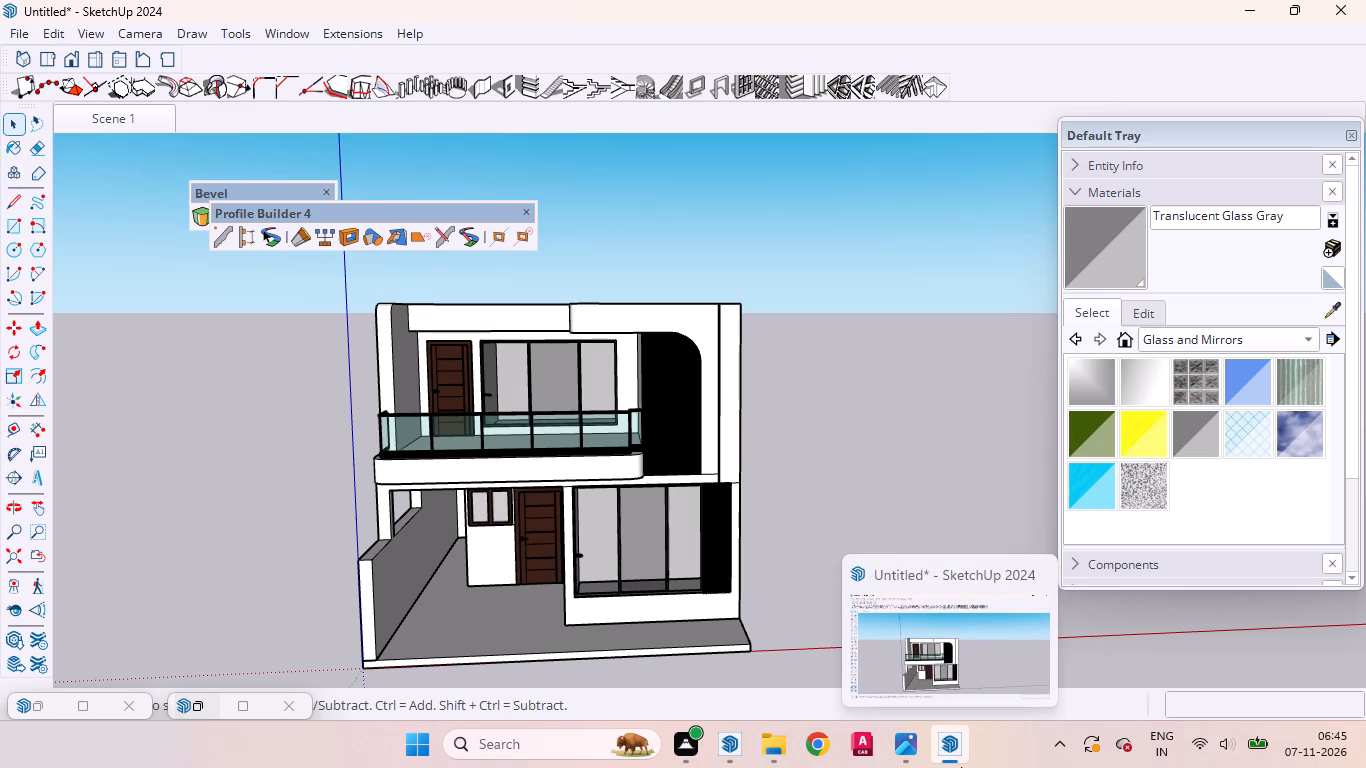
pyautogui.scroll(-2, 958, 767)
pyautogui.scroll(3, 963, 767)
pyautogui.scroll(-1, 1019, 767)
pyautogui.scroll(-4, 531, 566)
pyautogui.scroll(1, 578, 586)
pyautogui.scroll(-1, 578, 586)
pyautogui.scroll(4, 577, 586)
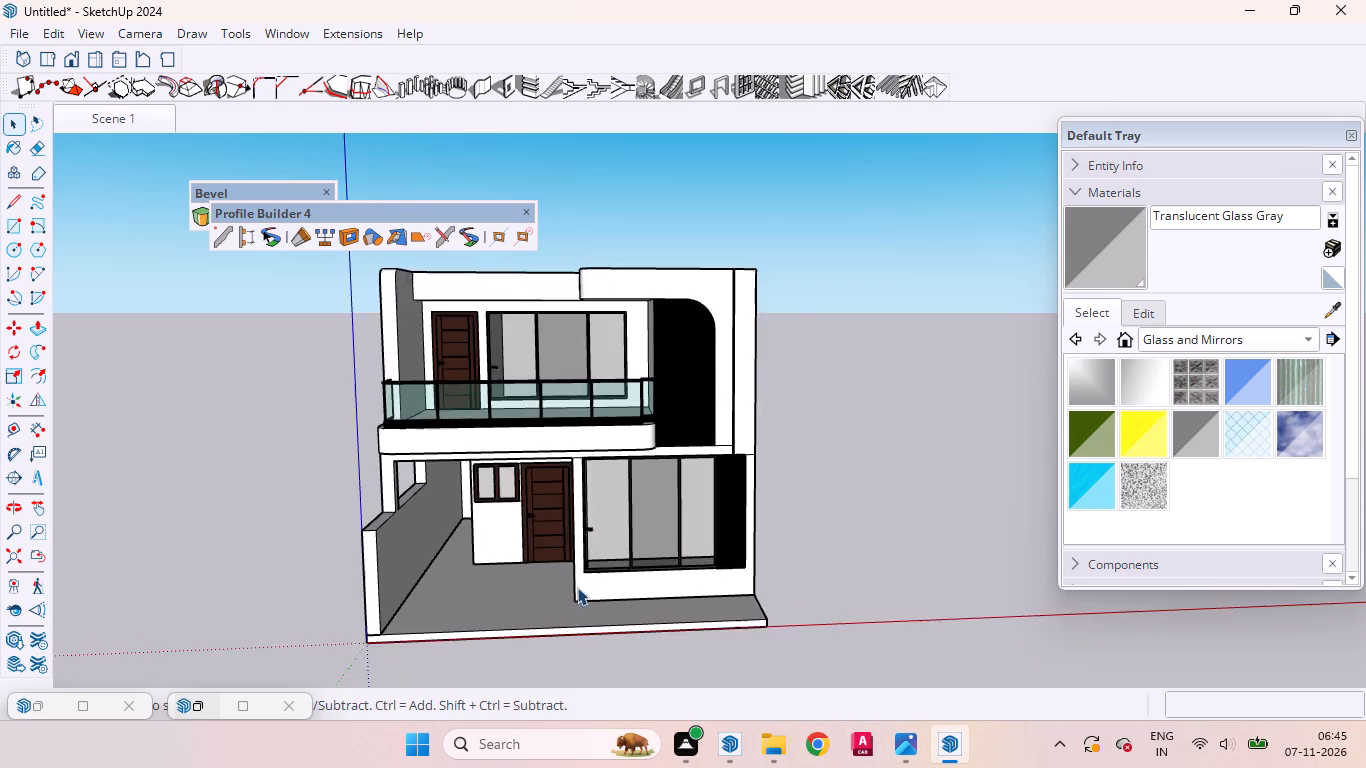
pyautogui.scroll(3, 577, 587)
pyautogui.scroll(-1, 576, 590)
# Examine the front facade, the glass balcony railing, the recessed upper-floor wall and the curved roof overhang from several angles.
pyautogui.moveTo(556, 590); pyautogui.dragTo(672, 555, button='middle')
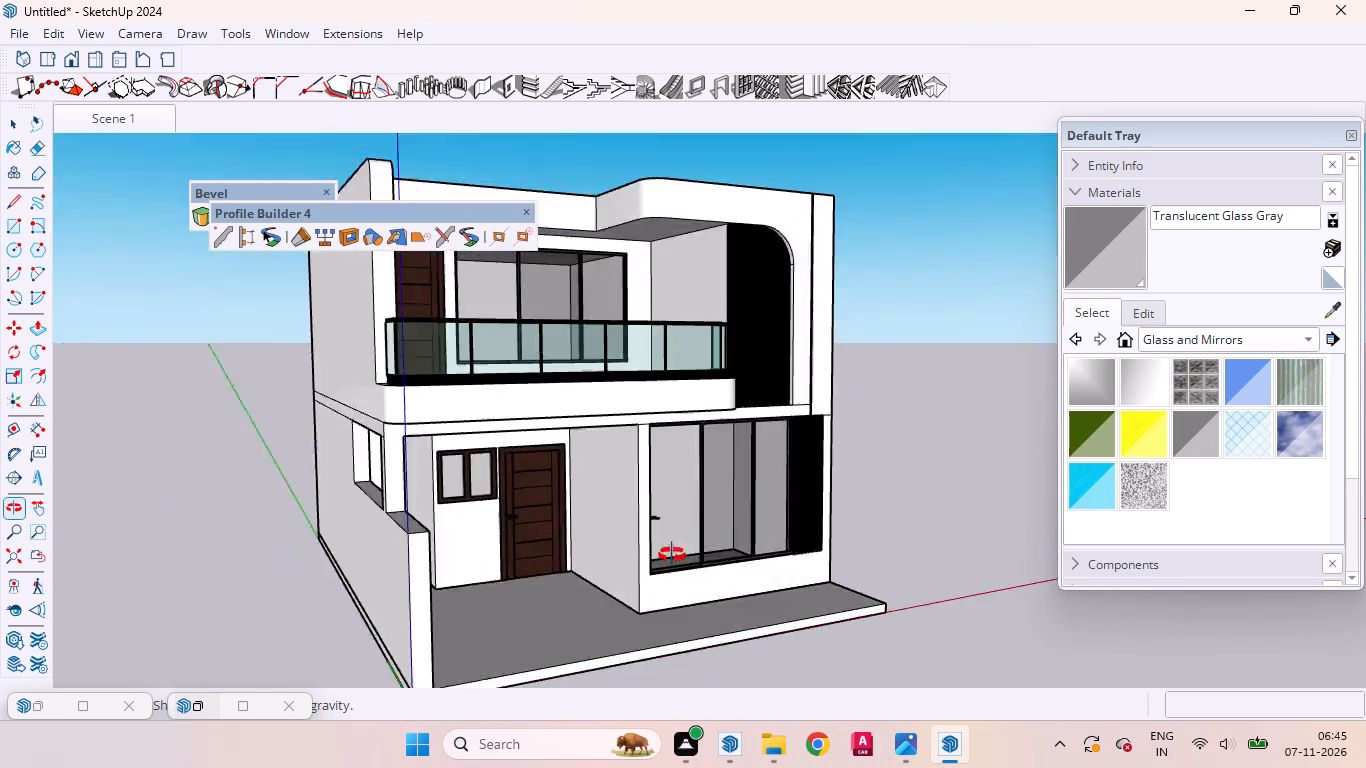
pyautogui.moveTo(672, 555); pyautogui.dragTo(517, 601, button='middle')
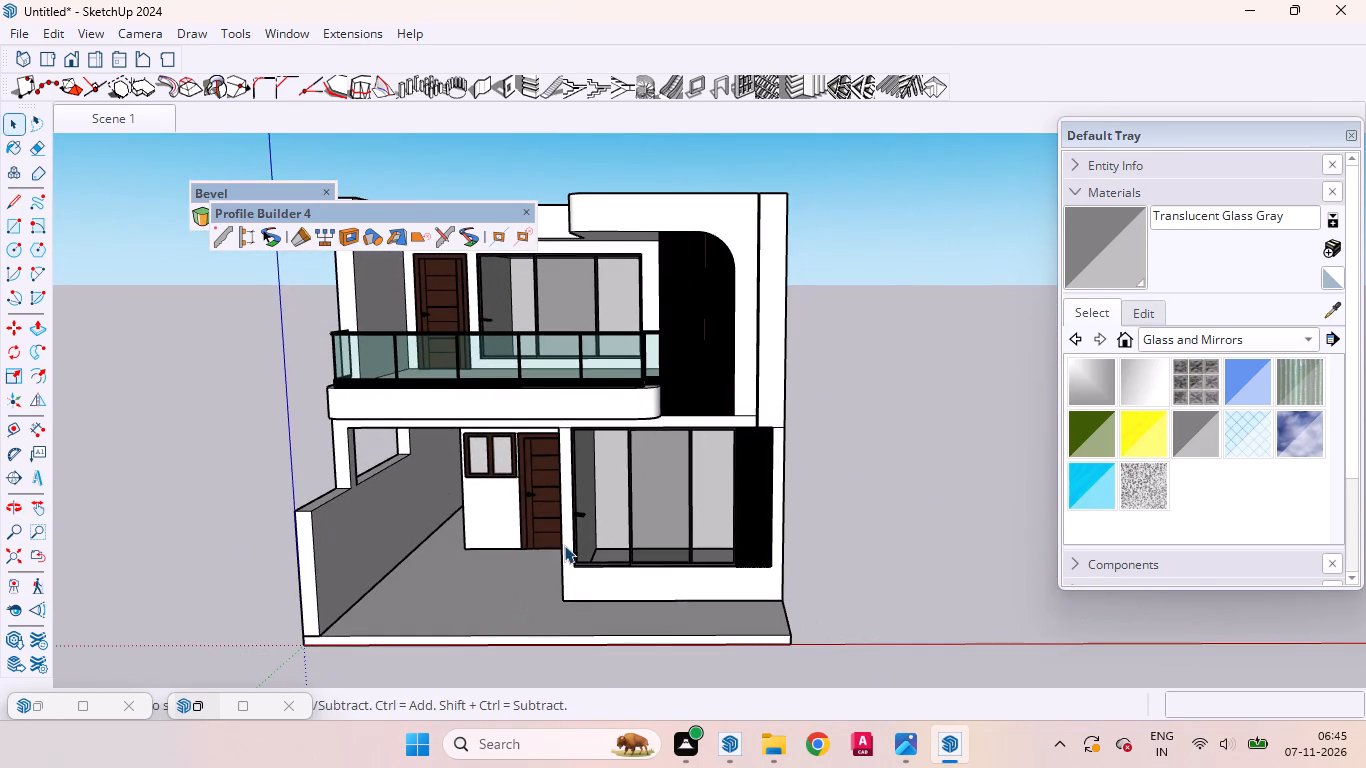
pyautogui.scroll(-1, 557, 550)
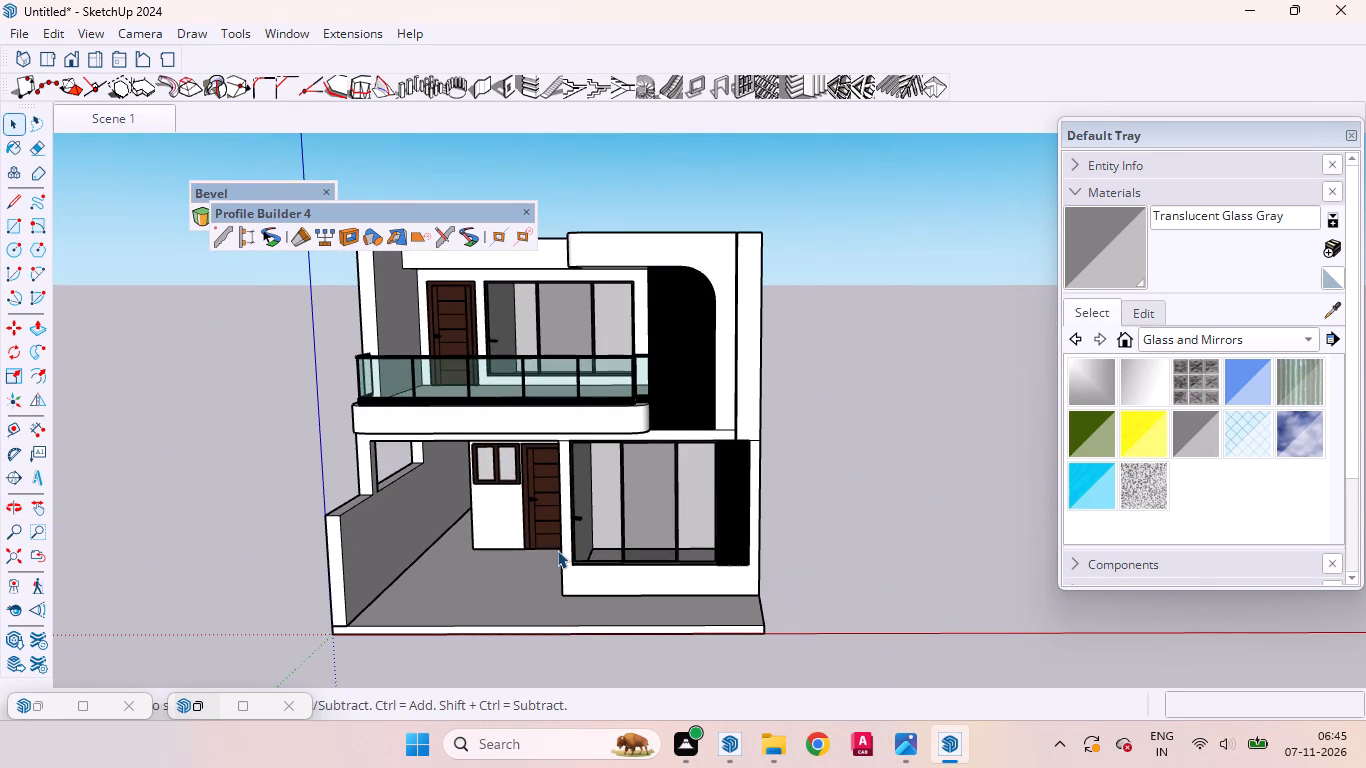
pyautogui.scroll(-2, 534, 571)
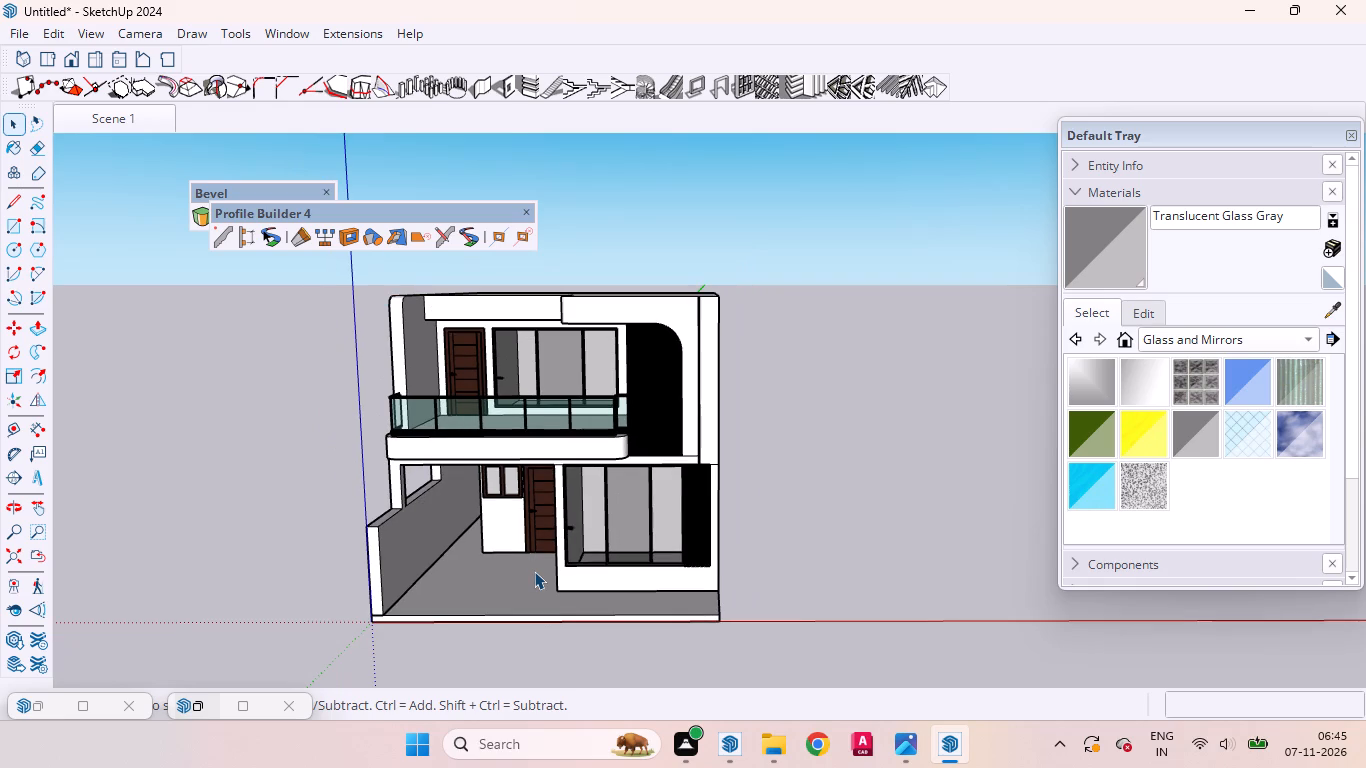
pyautogui.scroll(-1, 517, 587)
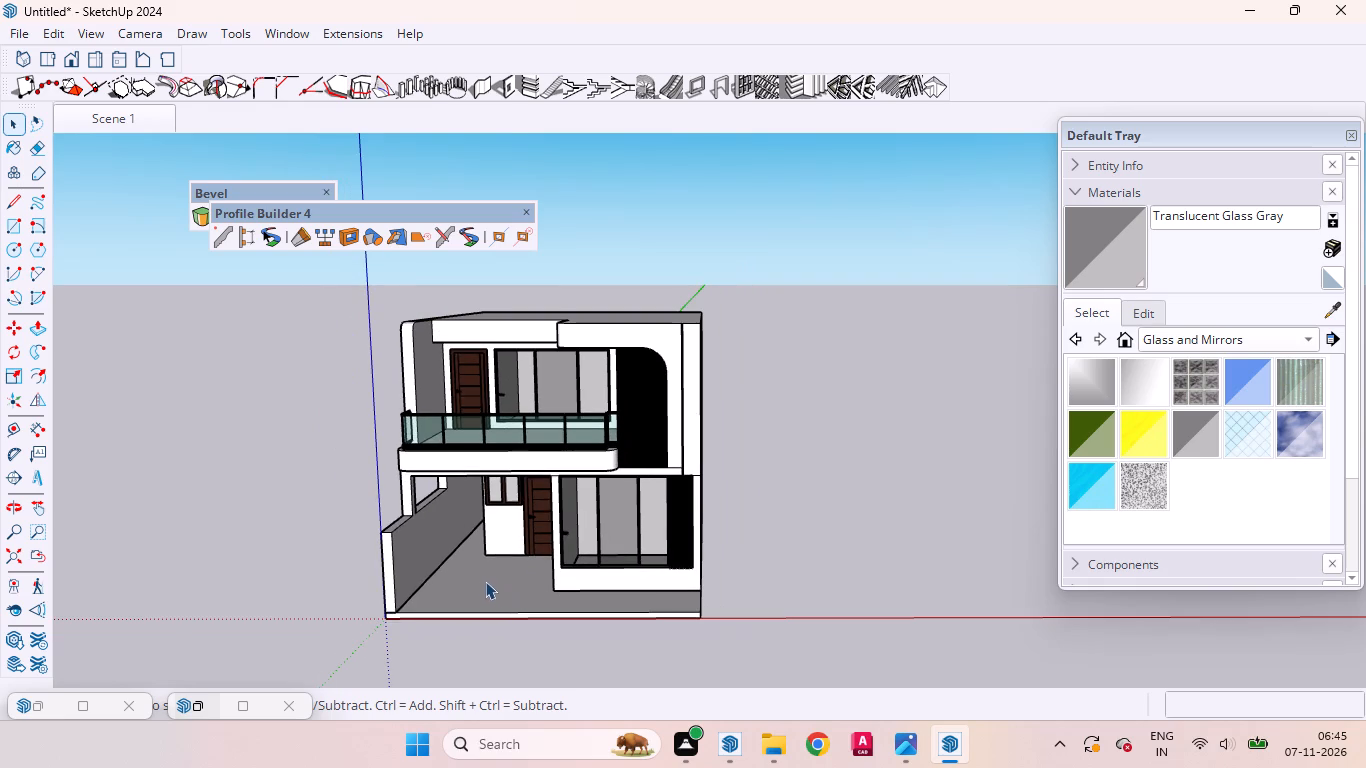
pyautogui.scroll(-1, 610, 632)
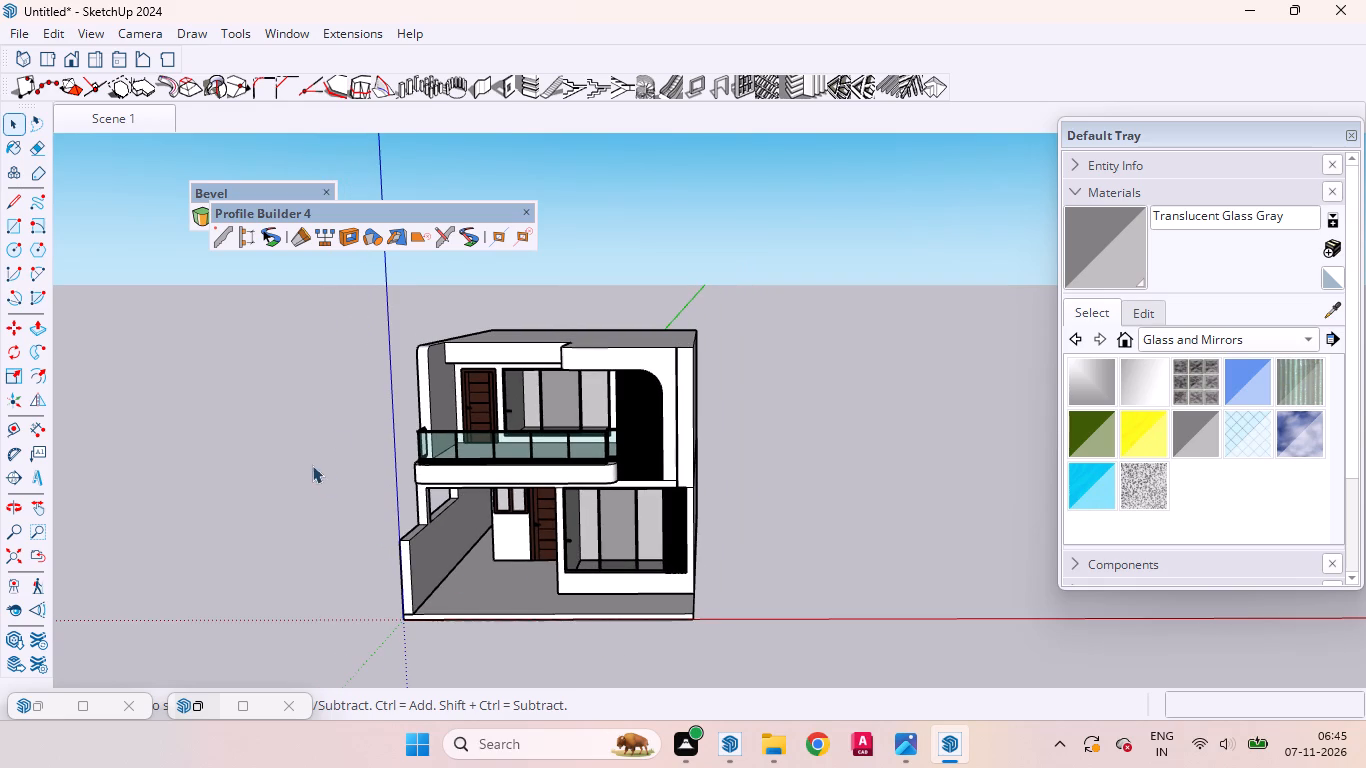
pyautogui.scroll(9, 604, 348)
pyautogui.moveTo(481, 386); pyautogui.dragTo(622, 339, button='middle')
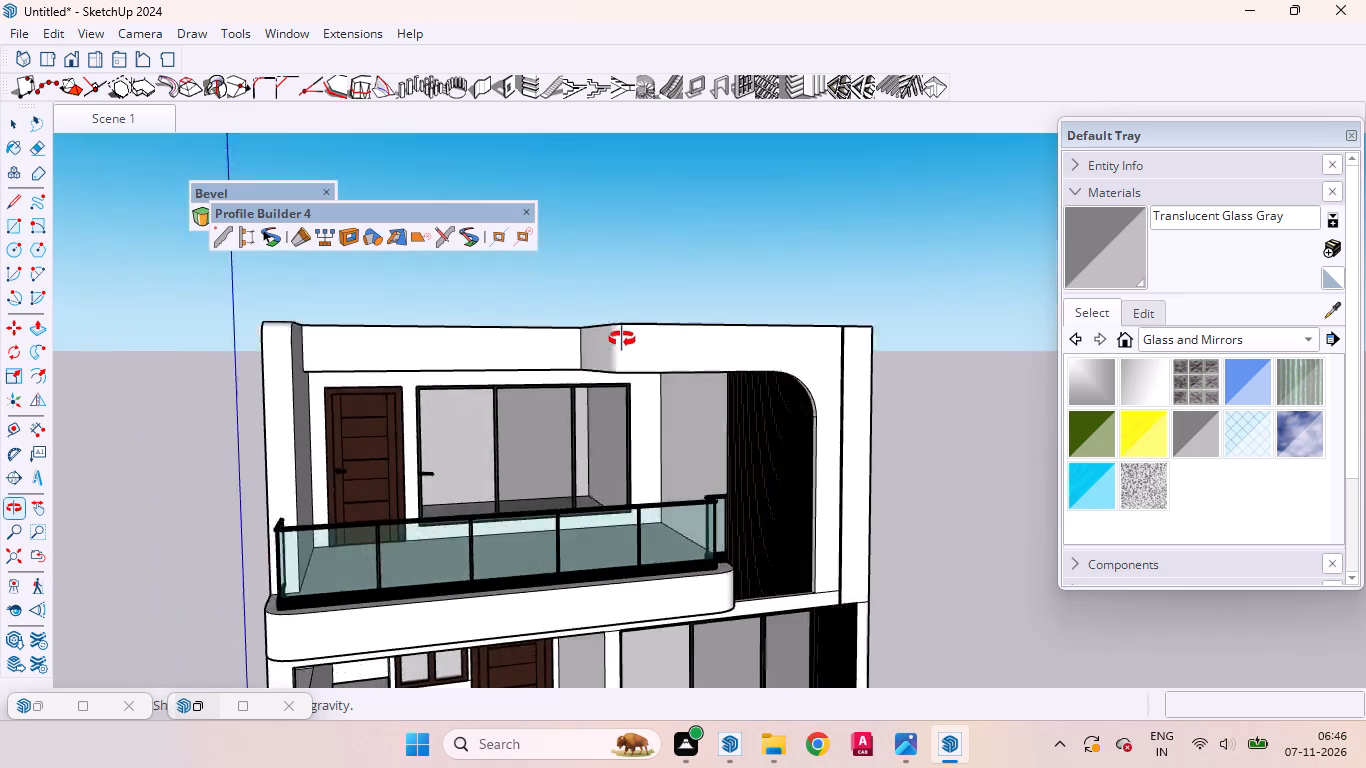
pyautogui.moveTo(622, 339); pyautogui.dragTo(538, 266, button='middle')
pyautogui.scroll(3, 585, 295)
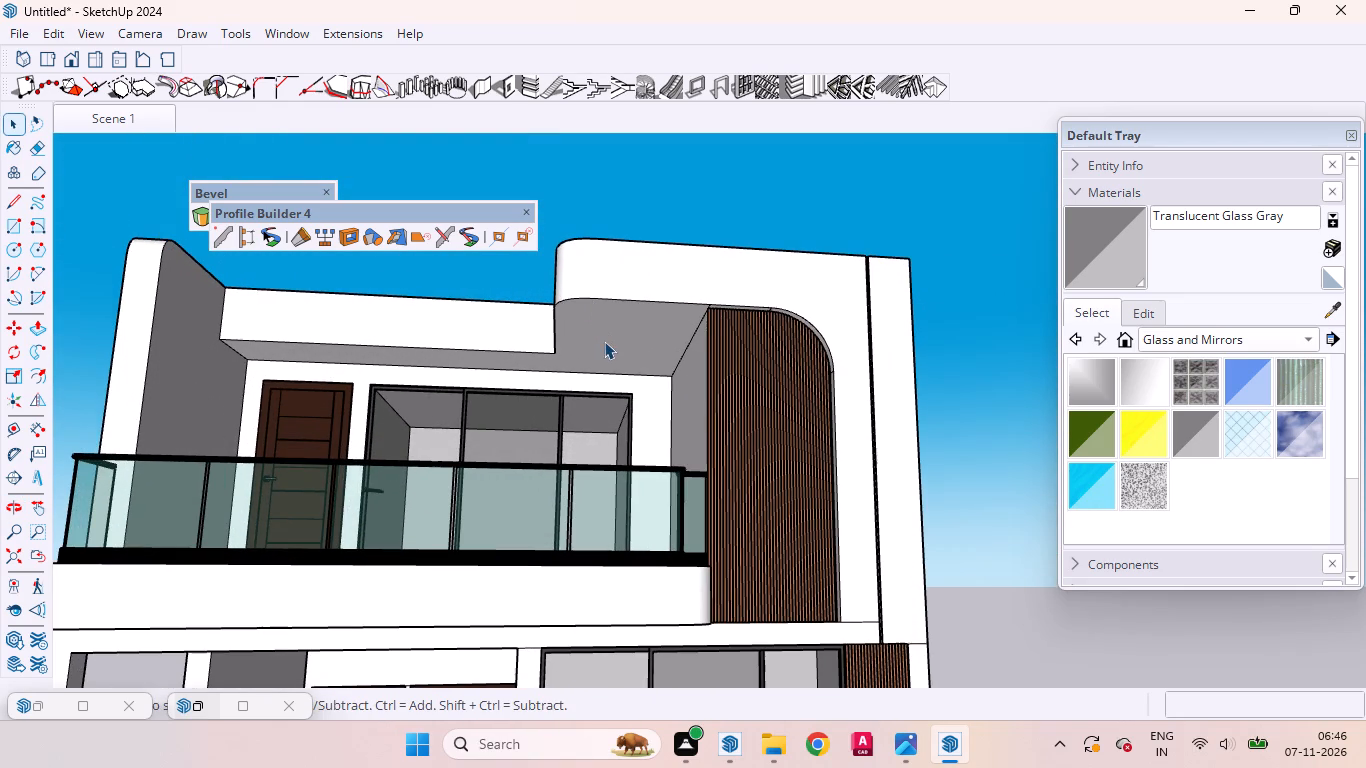
pyautogui.scroll(-1, 714, 363)
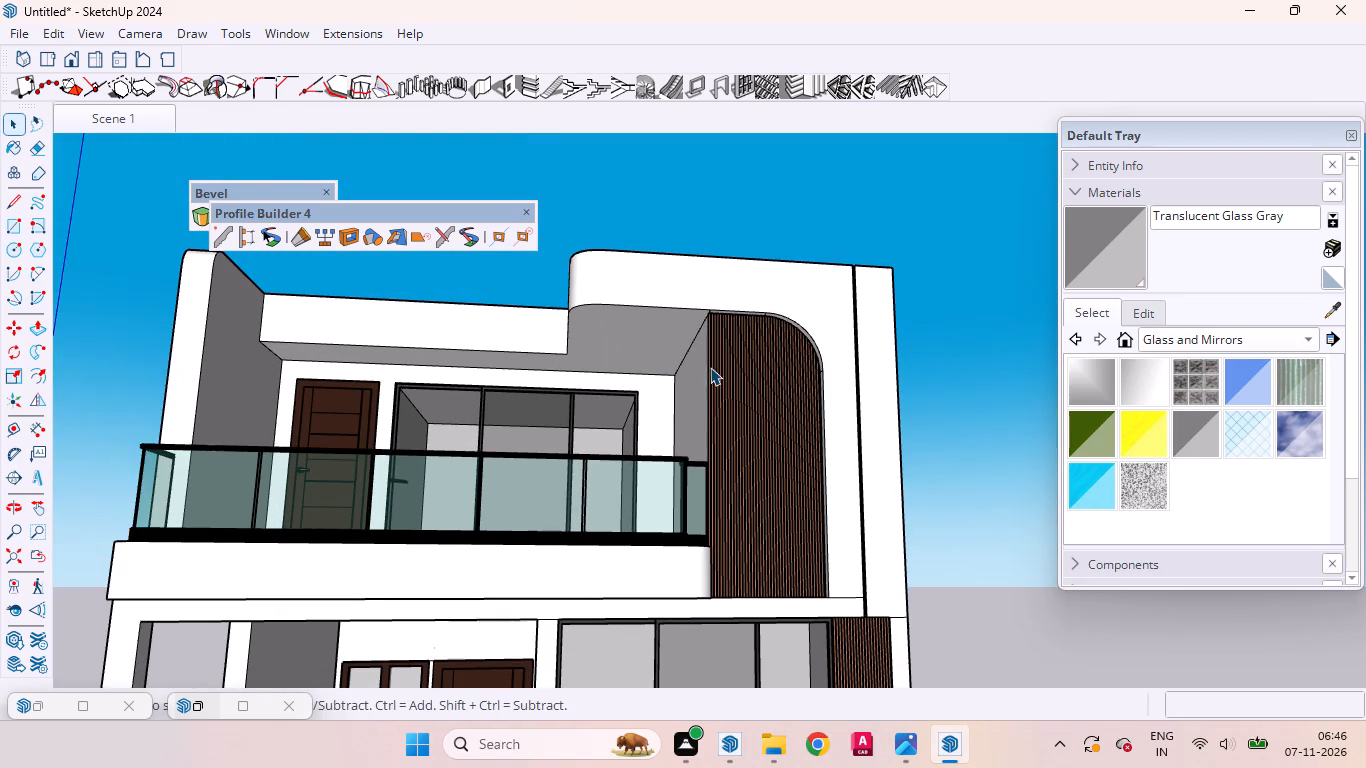
pyautogui.scroll(-1, 684, 411)
pyautogui.moveTo(683, 409); pyautogui.dragTo(610, 432, button='middle')
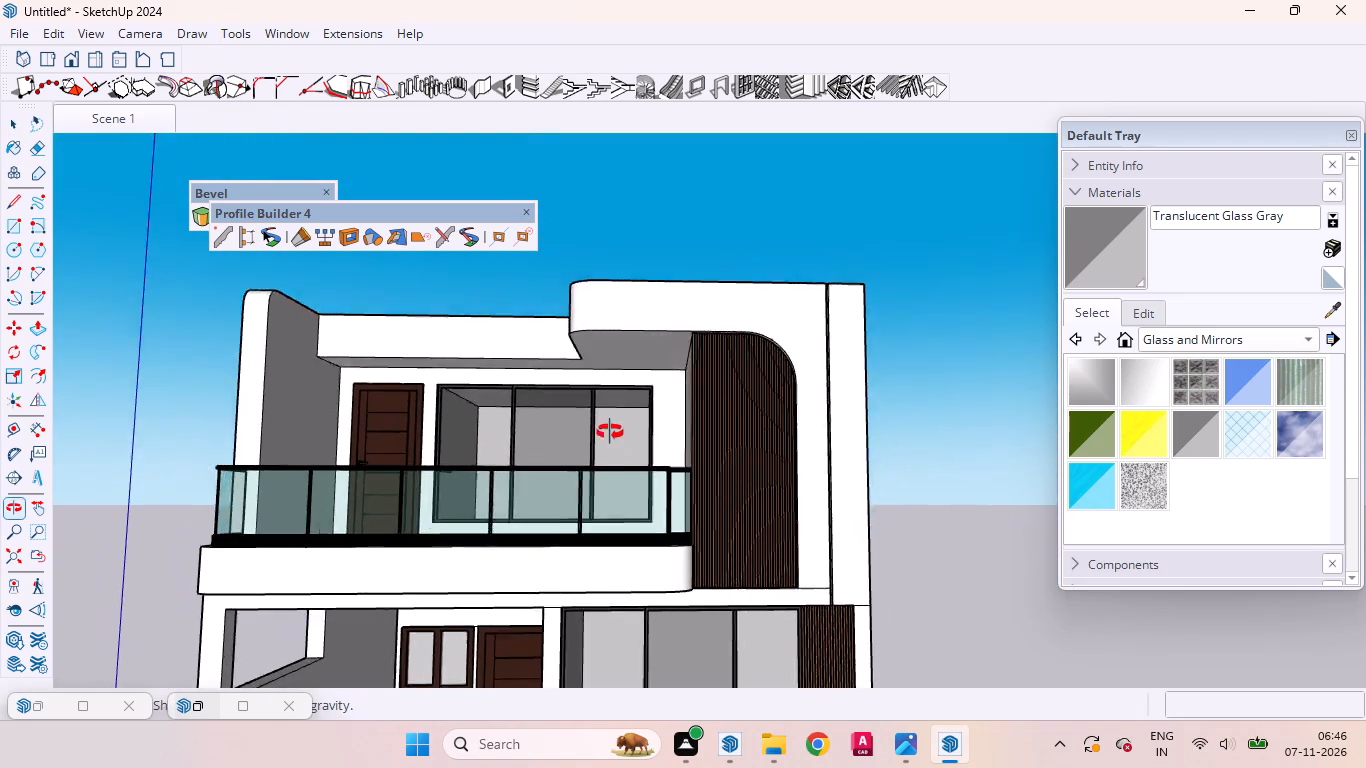
pyautogui.moveTo(610, 432); pyautogui.dragTo(698, 382, button='middle')
pyautogui.scroll(-1, 633, 422)
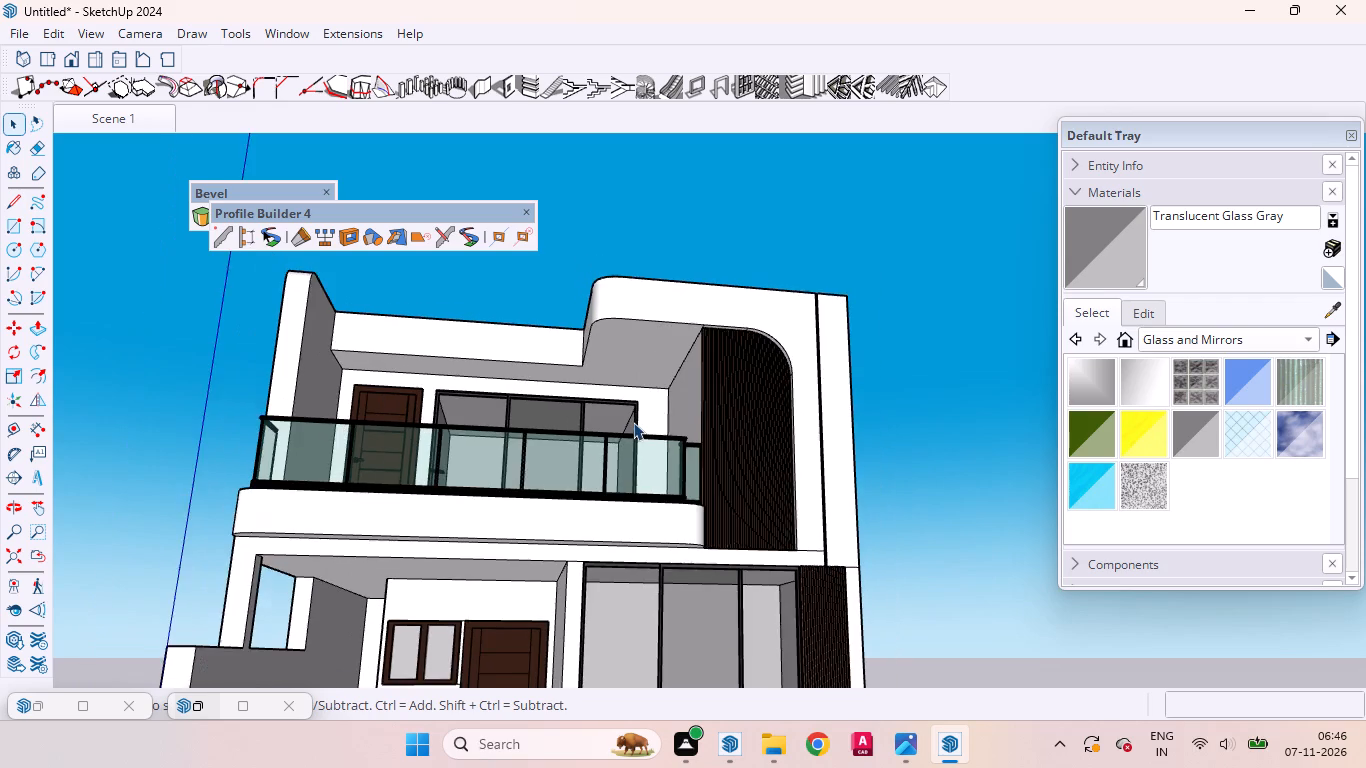
# Examine the whole house from low front and side angles, including the slat panels on both floors.
pyautogui.scroll(-4, 633, 422)
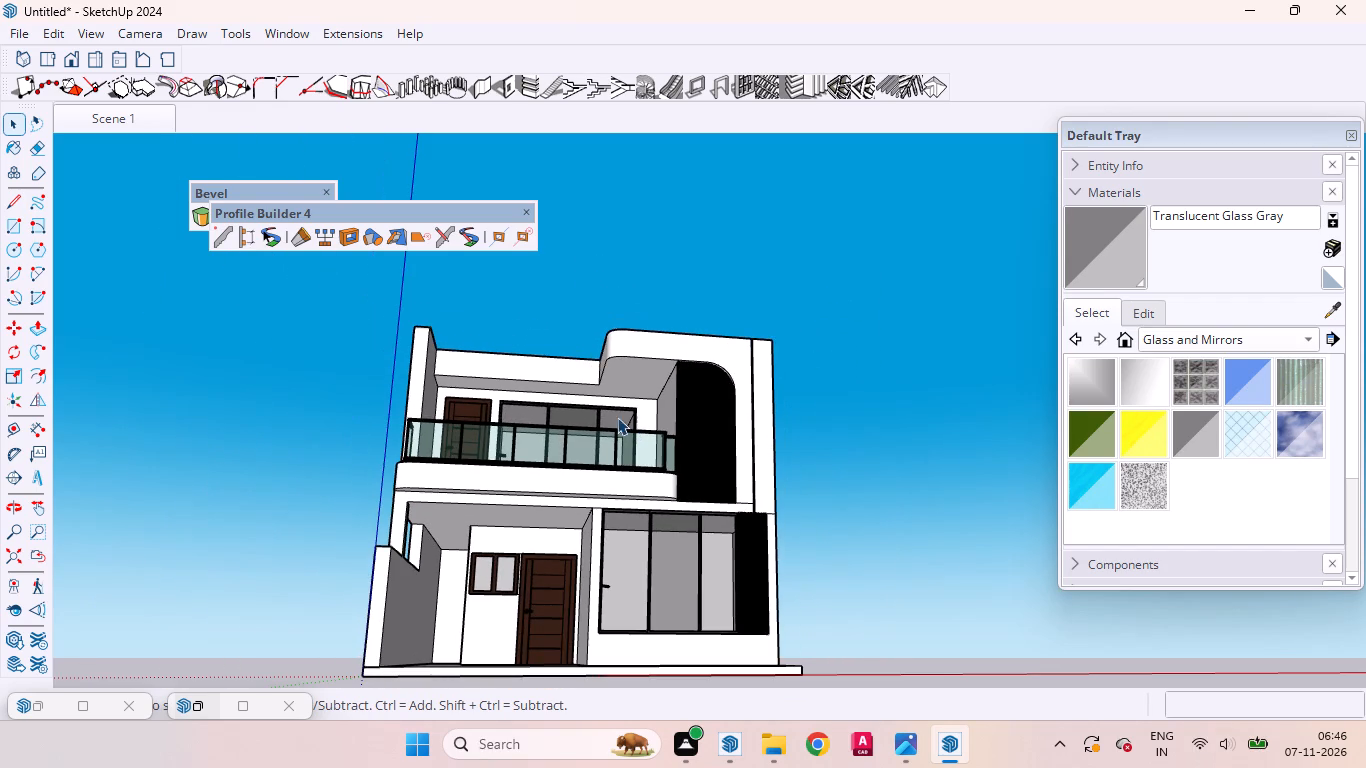
pyautogui.scroll(3, 684, 437)
pyautogui.scroll(-1, 684, 437)
pyautogui.scroll(1, 684, 437)
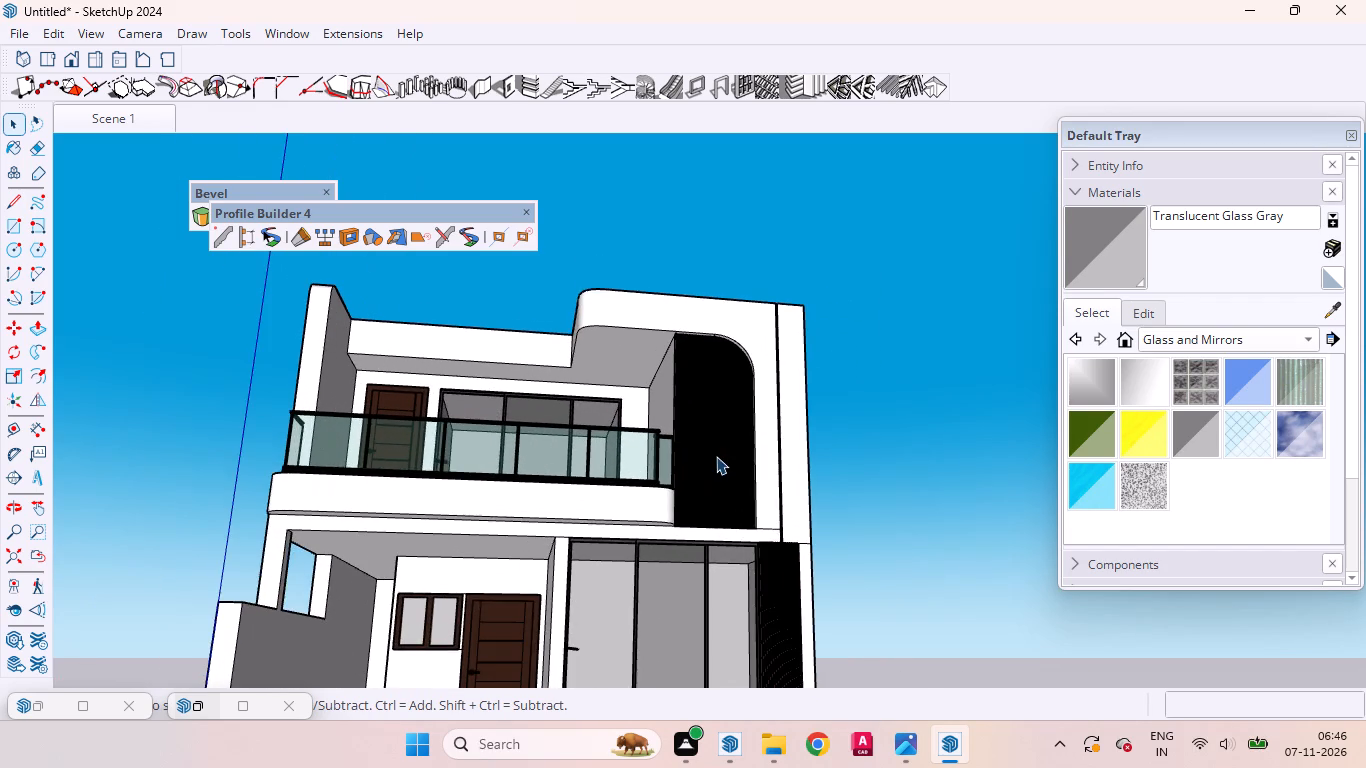
pyautogui.scroll(-2, 716, 456)
pyautogui.moveTo(743, 473); pyautogui.dragTo(643, 483, button='middle')
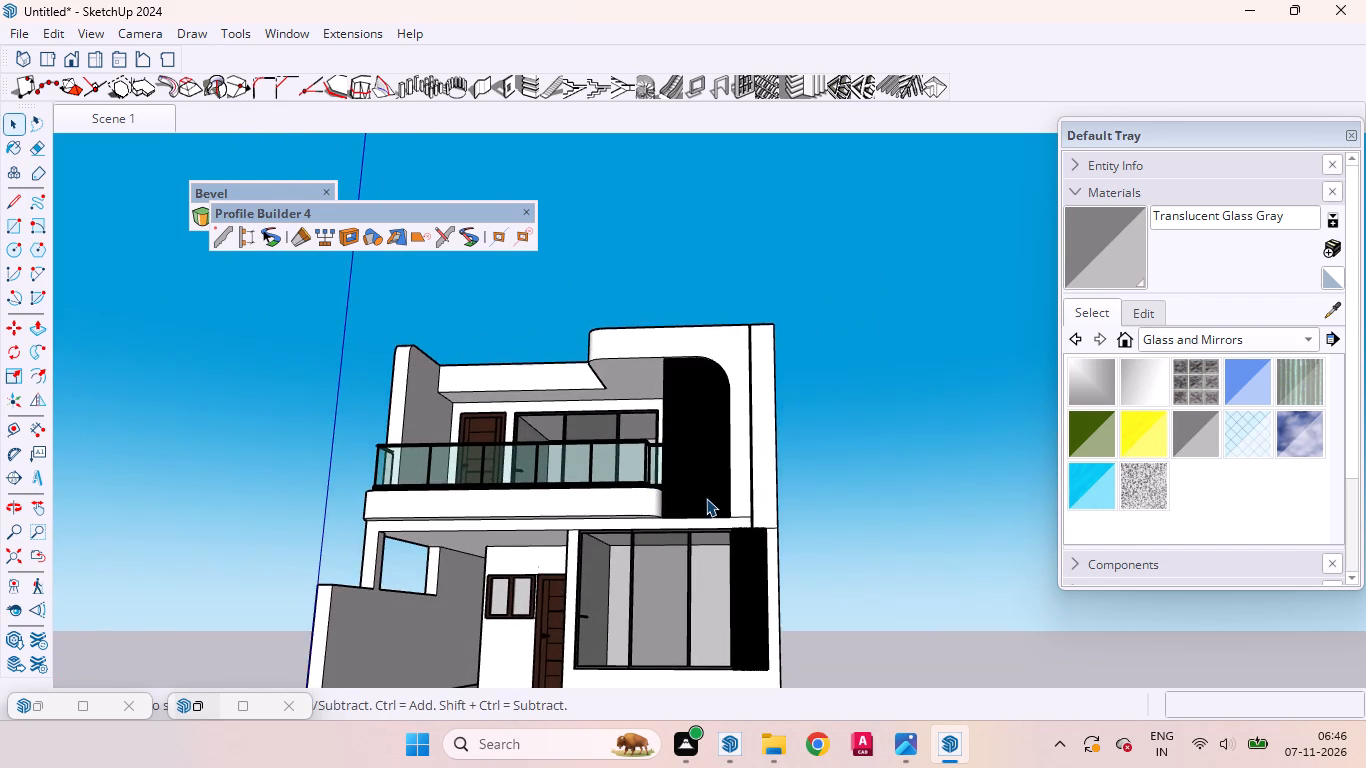
pyautogui.scroll(-5, 708, 498)
pyautogui.moveTo(709, 501); pyautogui.dragTo(626, 515, button='middle')
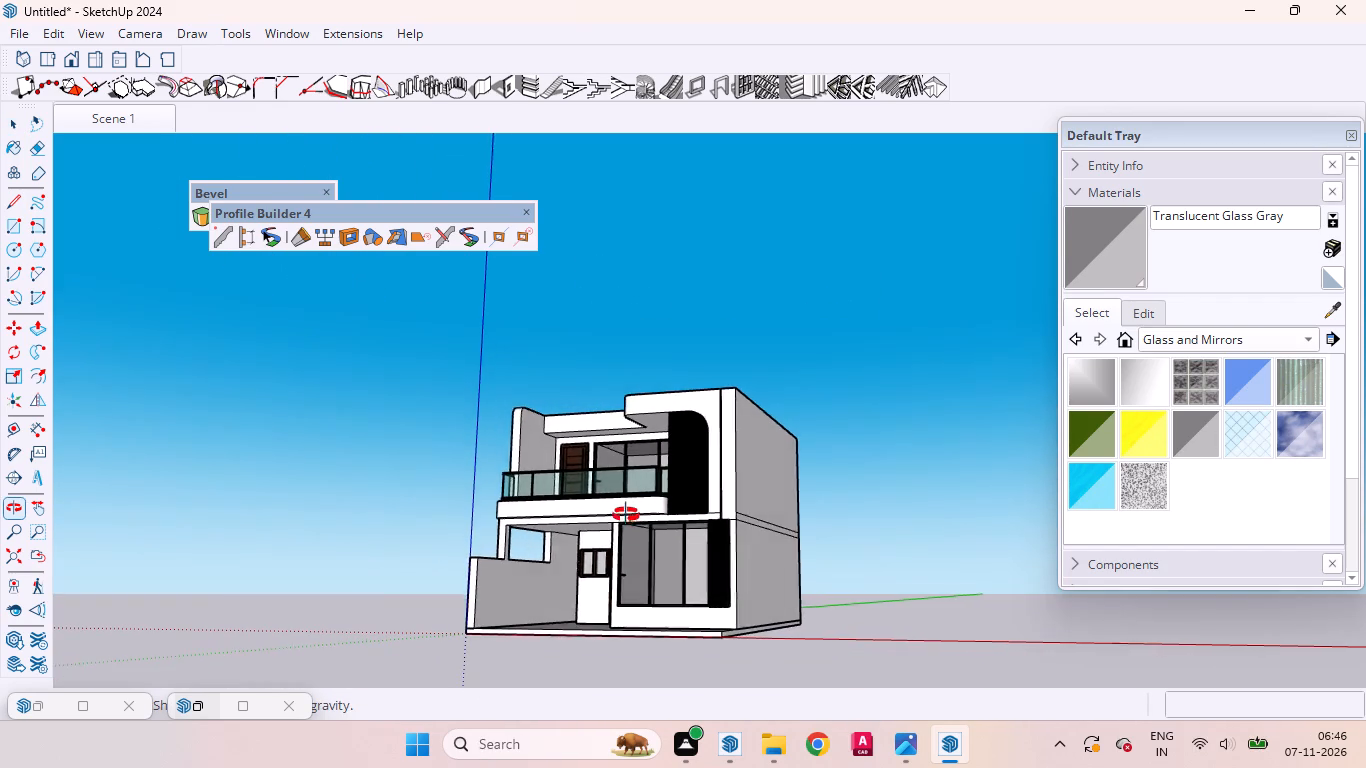
pyautogui.moveTo(626, 515); pyautogui.dragTo(622, 530, button='middle')
pyautogui.scroll(-5, 668, 515)
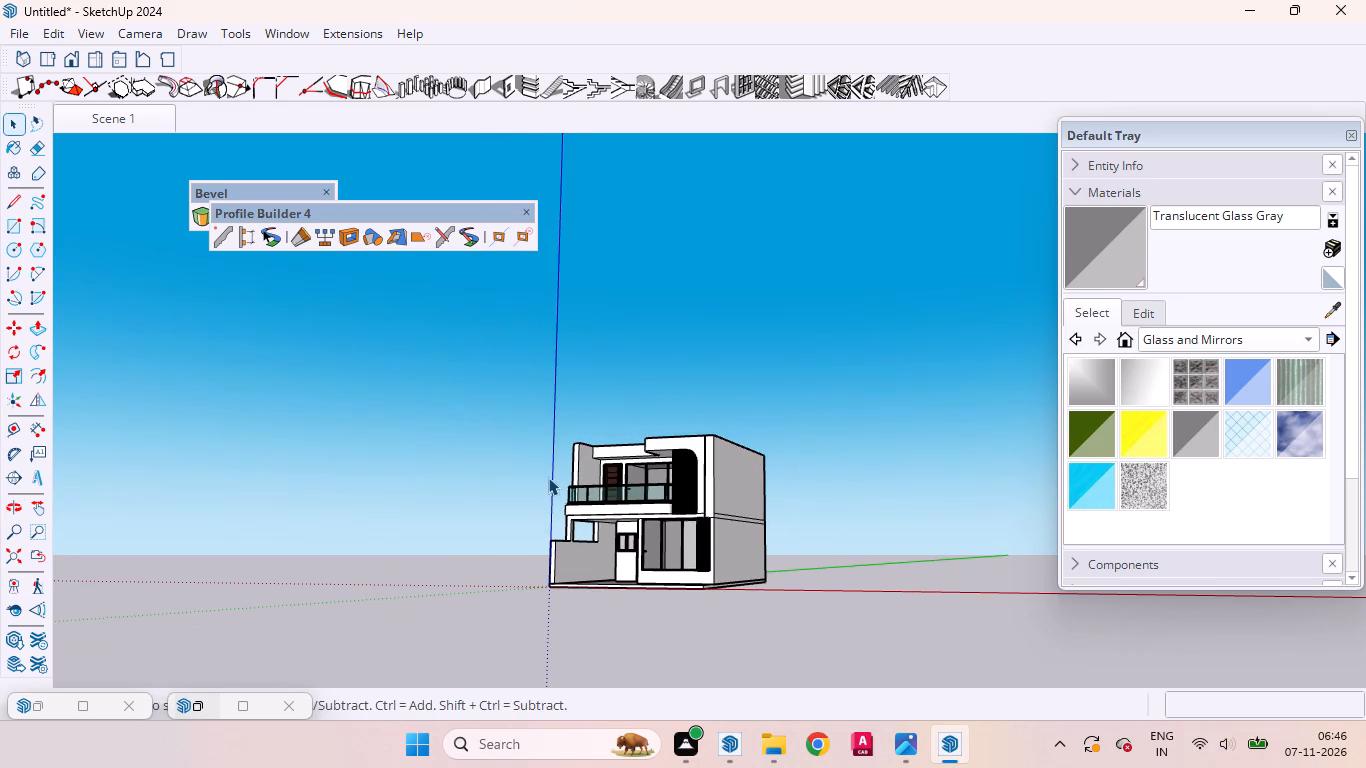
pyautogui.scroll(-3, 665, 489)
pyautogui.scroll(4, 670, 444)
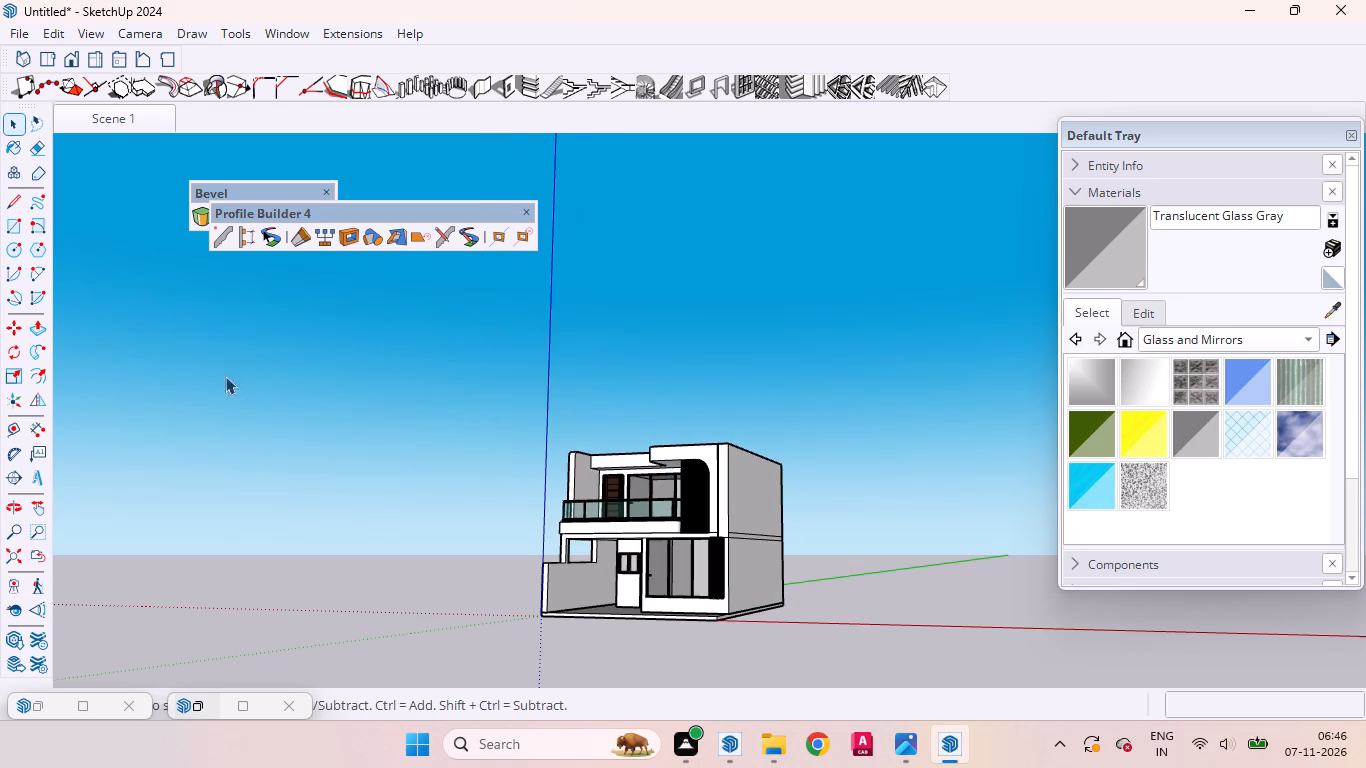
# From the Scene 1 view, place a horizontal guide 5' above the bottom edge of the white wall below the ground-floor sliding glass opening.
pyautogui.click(98, 118)
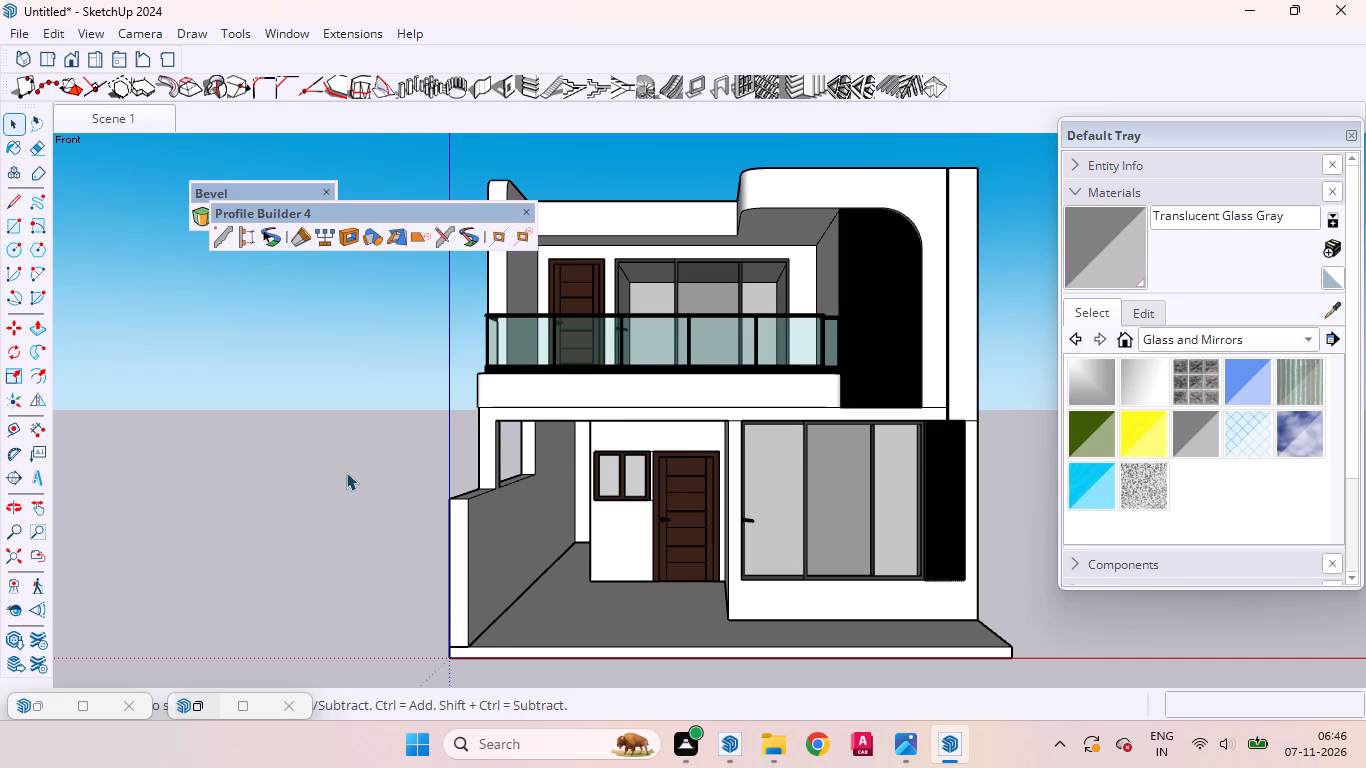
pyautogui.scroll(4, 986, 590)
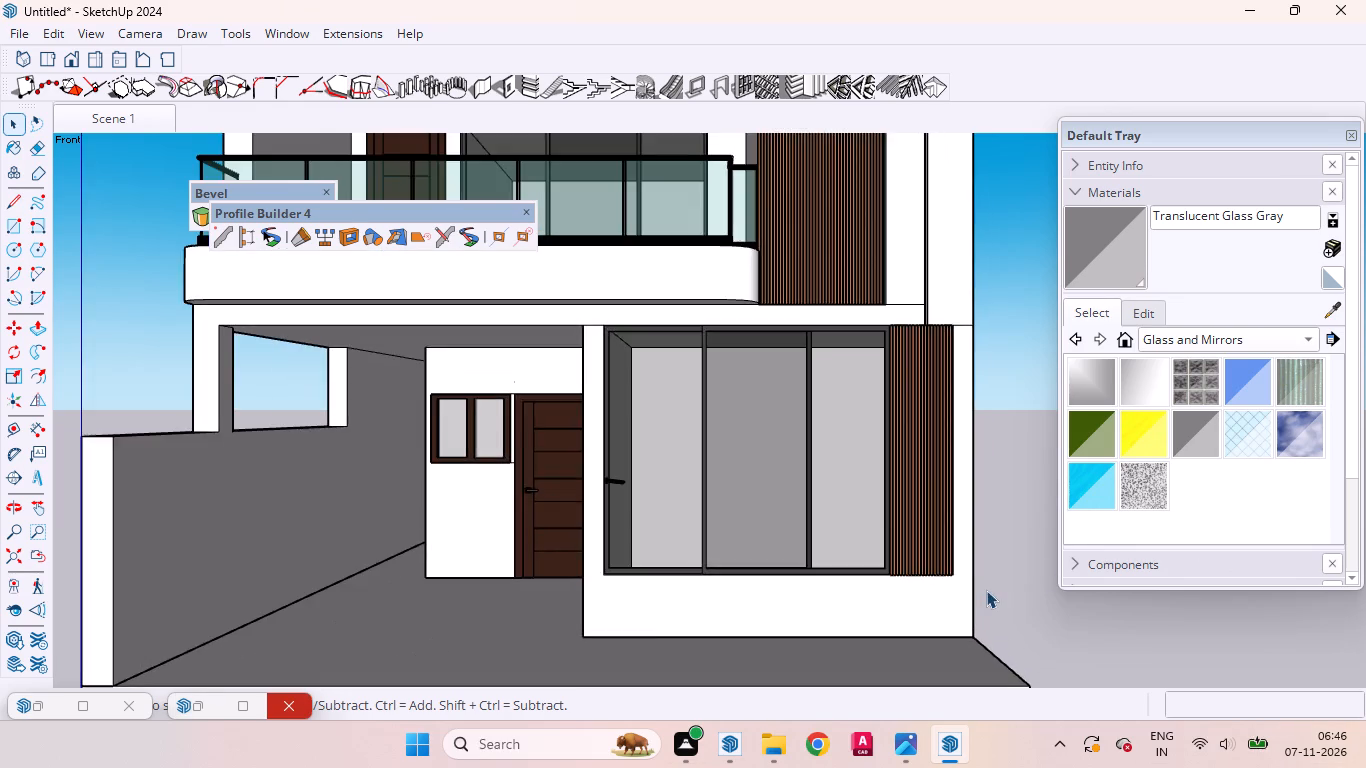
pyautogui.moveTo(988, 602); pyautogui.dragTo(923, 599, button='middle')
pyautogui.press('t')
pyautogui.scroll(3, 924, 641)
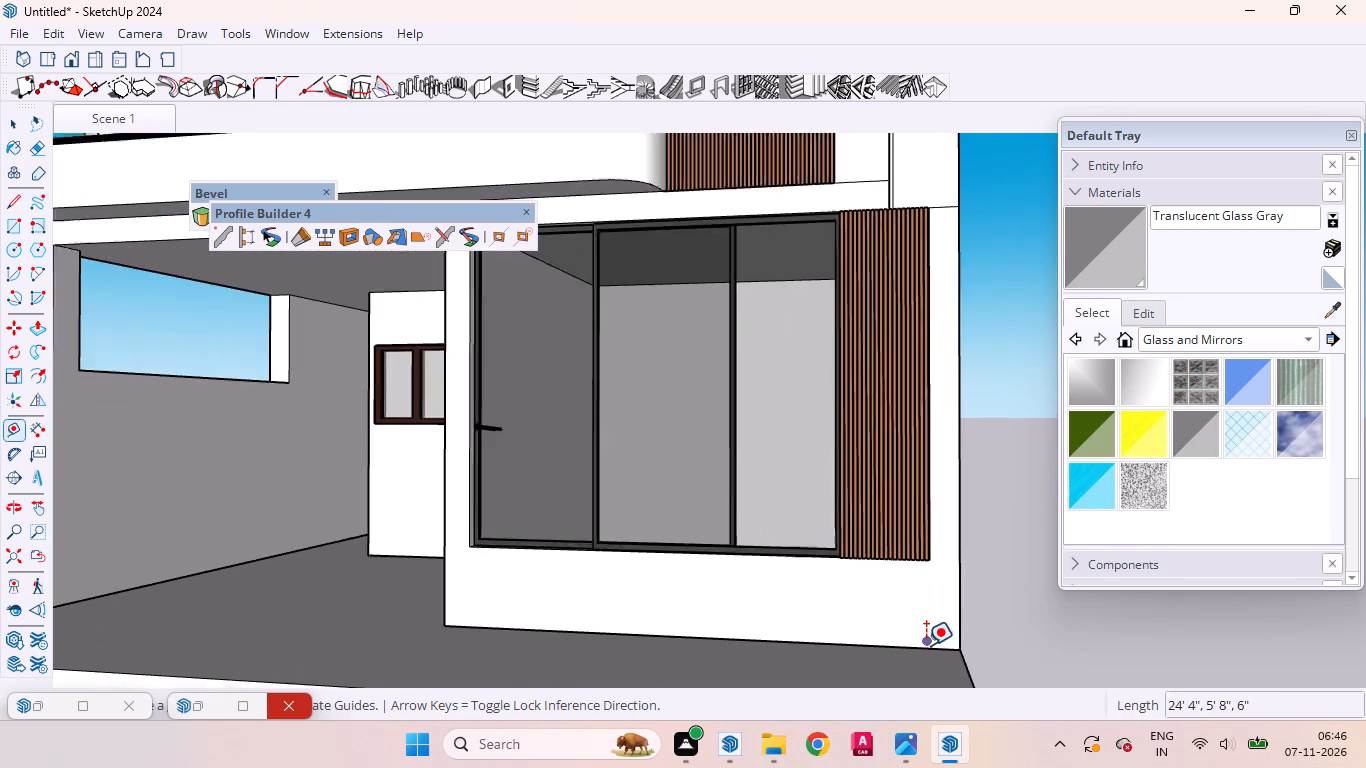
pyautogui.scroll(1, 926, 645)
pyautogui.click(947, 649)
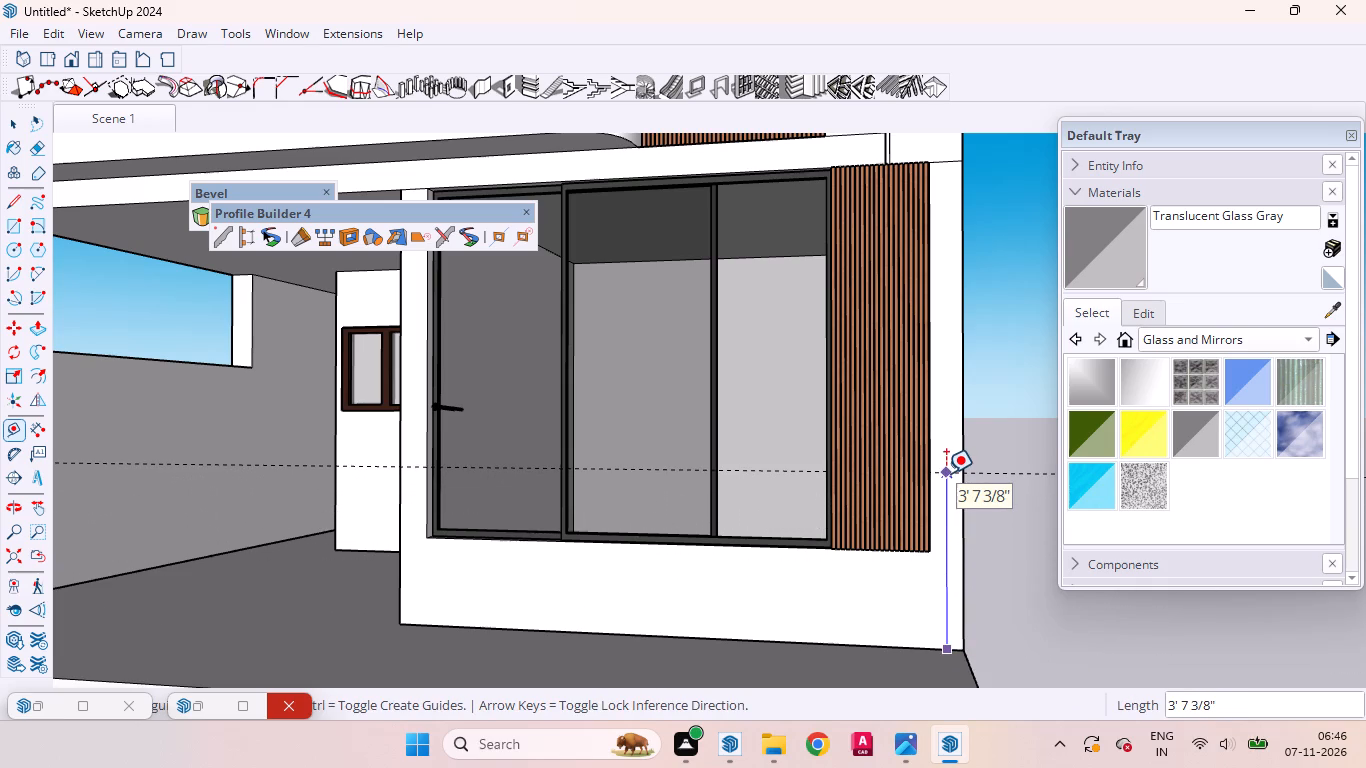
pyautogui.write("5'")
pyautogui.press('Return')
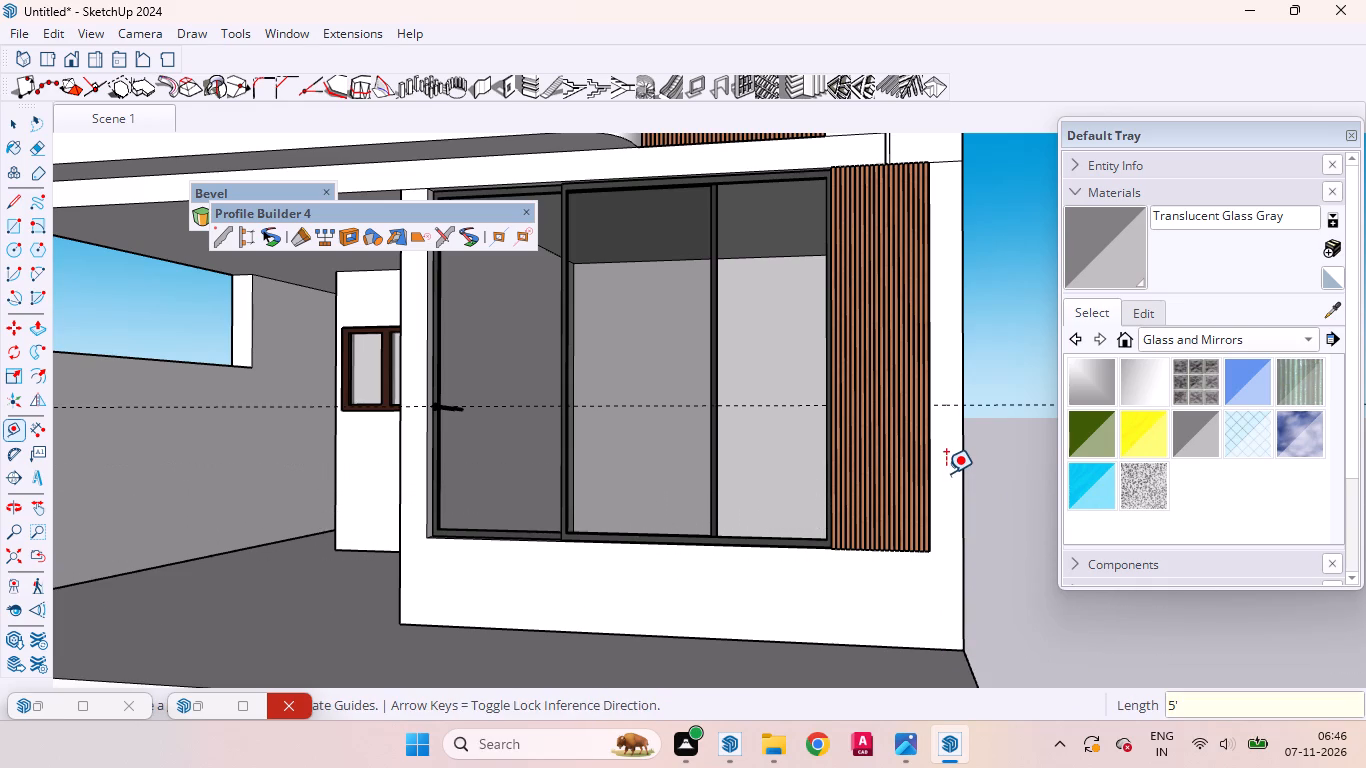
# Create a new empty group for the wall that will extend from the house's front corner.
pyautogui.press('space')
pyautogui.scroll(-5, 948, 477)
pyautogui.scroll(1, 954, 477)
pyautogui.scroll(-2, 954, 477)
pyautogui.moveTo(1007, 618); pyautogui.dragTo(1043, 646, button='middle')
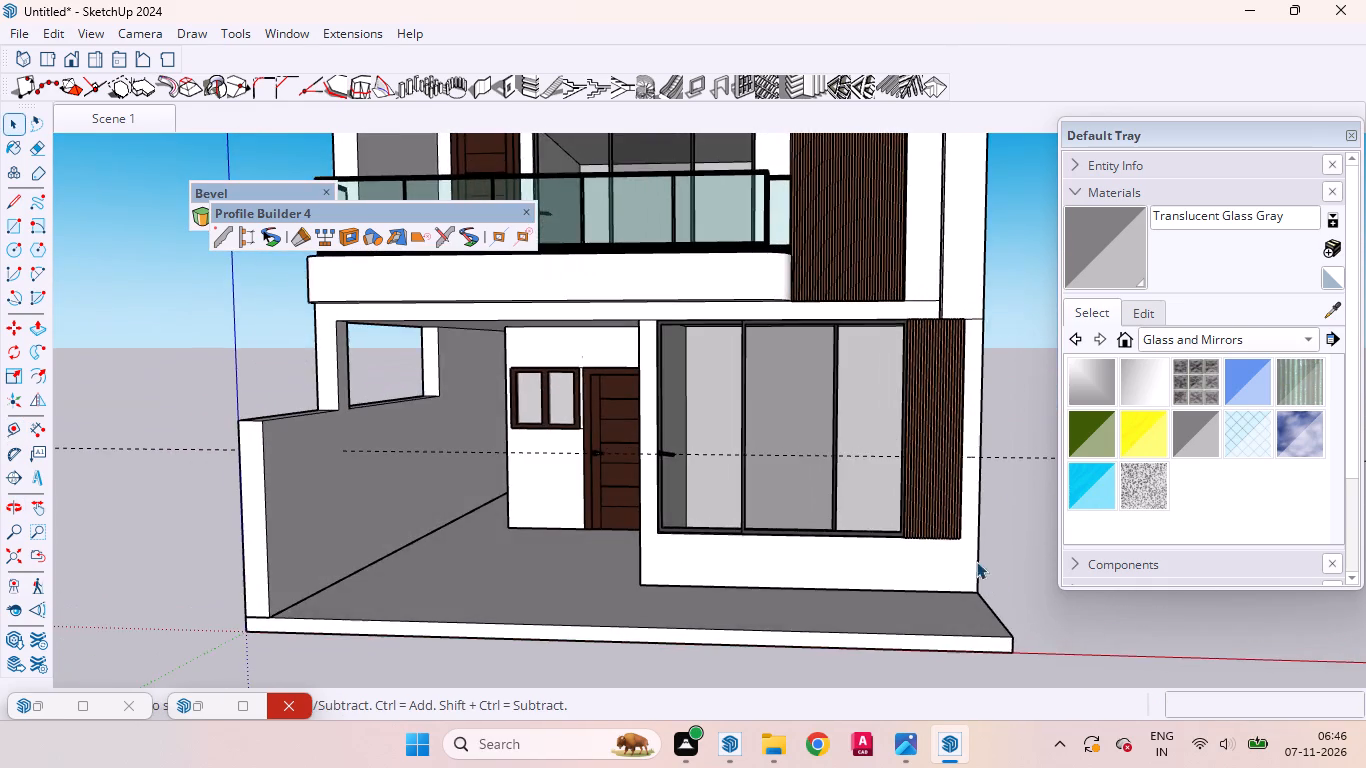
pyautogui.scroll(-7, 962, 541)
pyautogui.rightClick(1000, 537)
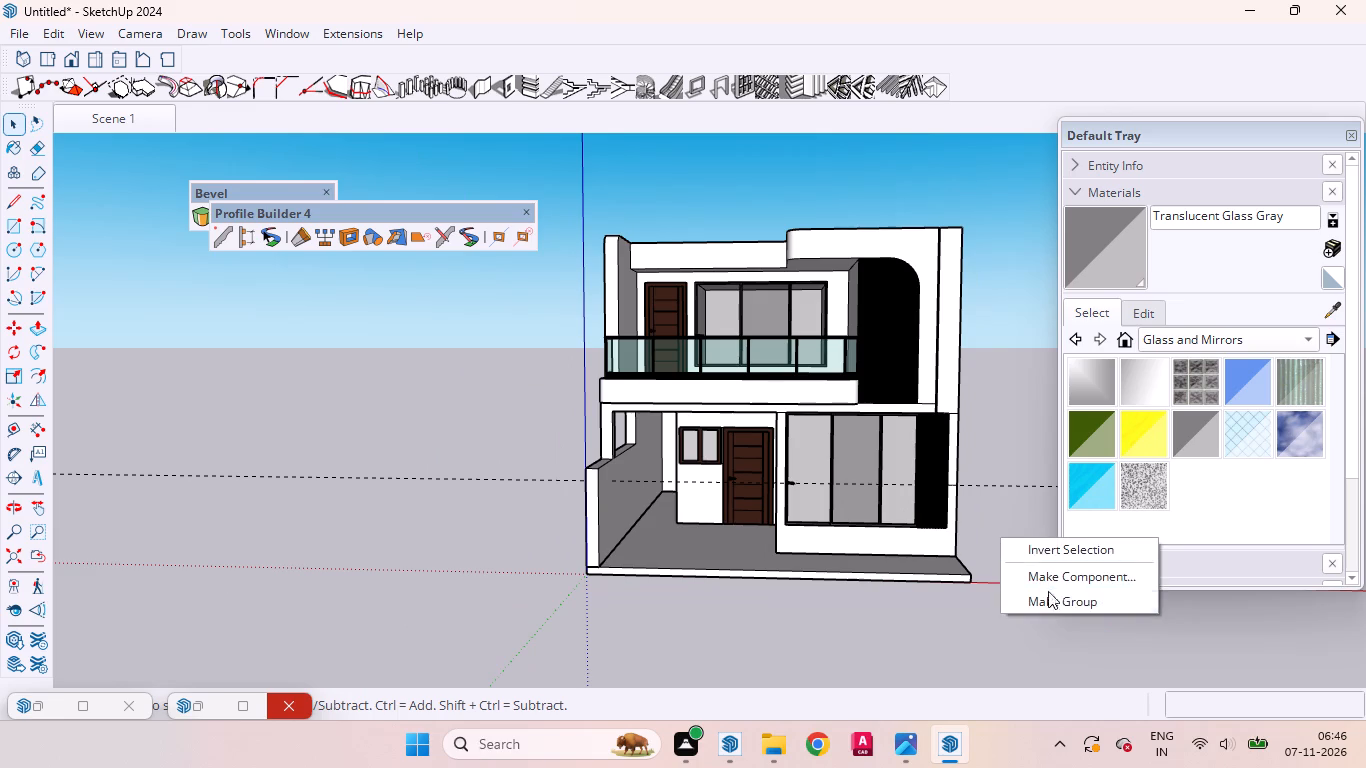
pyautogui.click(1056, 595)
# Draw a rectangle about 8" wide and 5' high between the ground-floor slats and the facade's outer edge, from the guide down to the wall base.
pyautogui.scroll(20, 1004, 502)
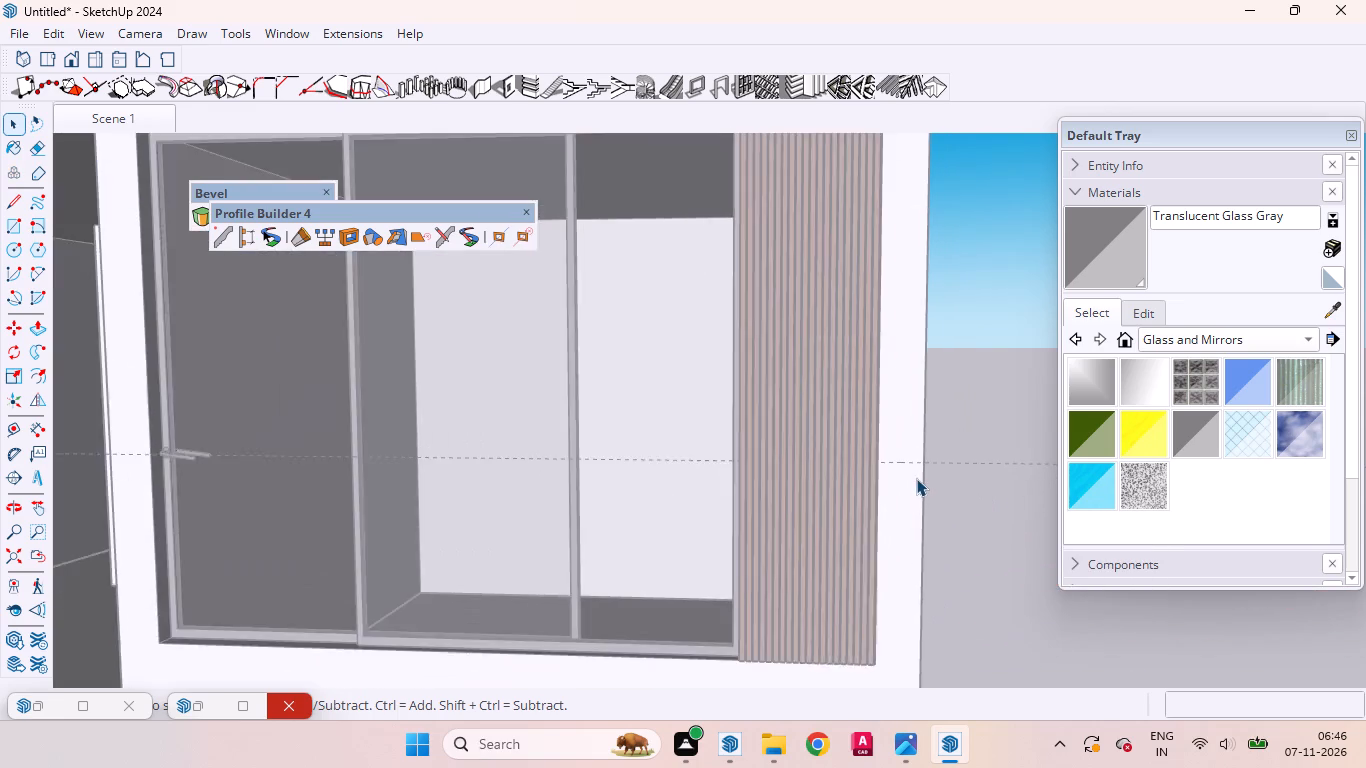
pyautogui.scroll(7, 916, 478)
pyautogui.press('r')
pyautogui.scroll(1, 863, 455)
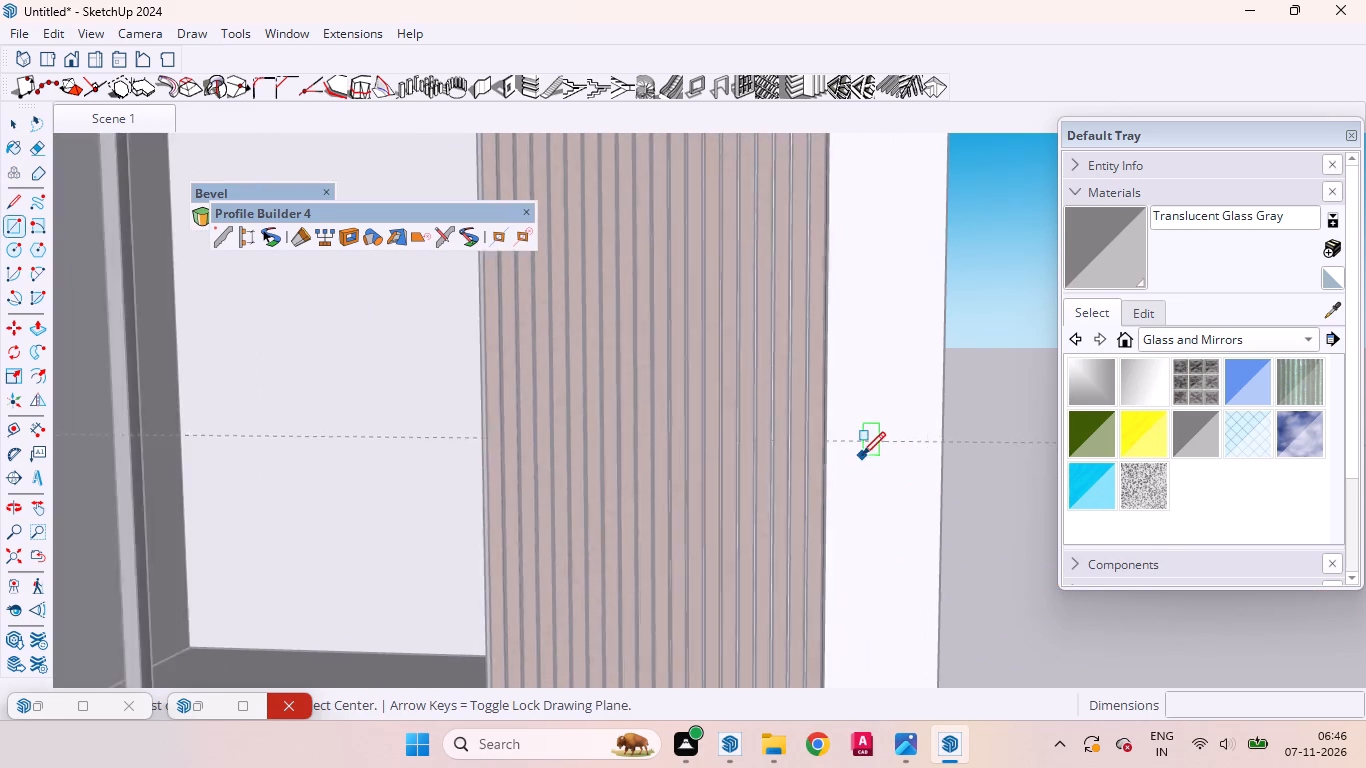
pyautogui.scroll(7, 862, 455)
pyautogui.scroll(-1, 855, 443)
pyautogui.scroll(8, 855, 443)
pyautogui.scroll(-1, 804, 422)
pyautogui.scroll(6, 804, 422)
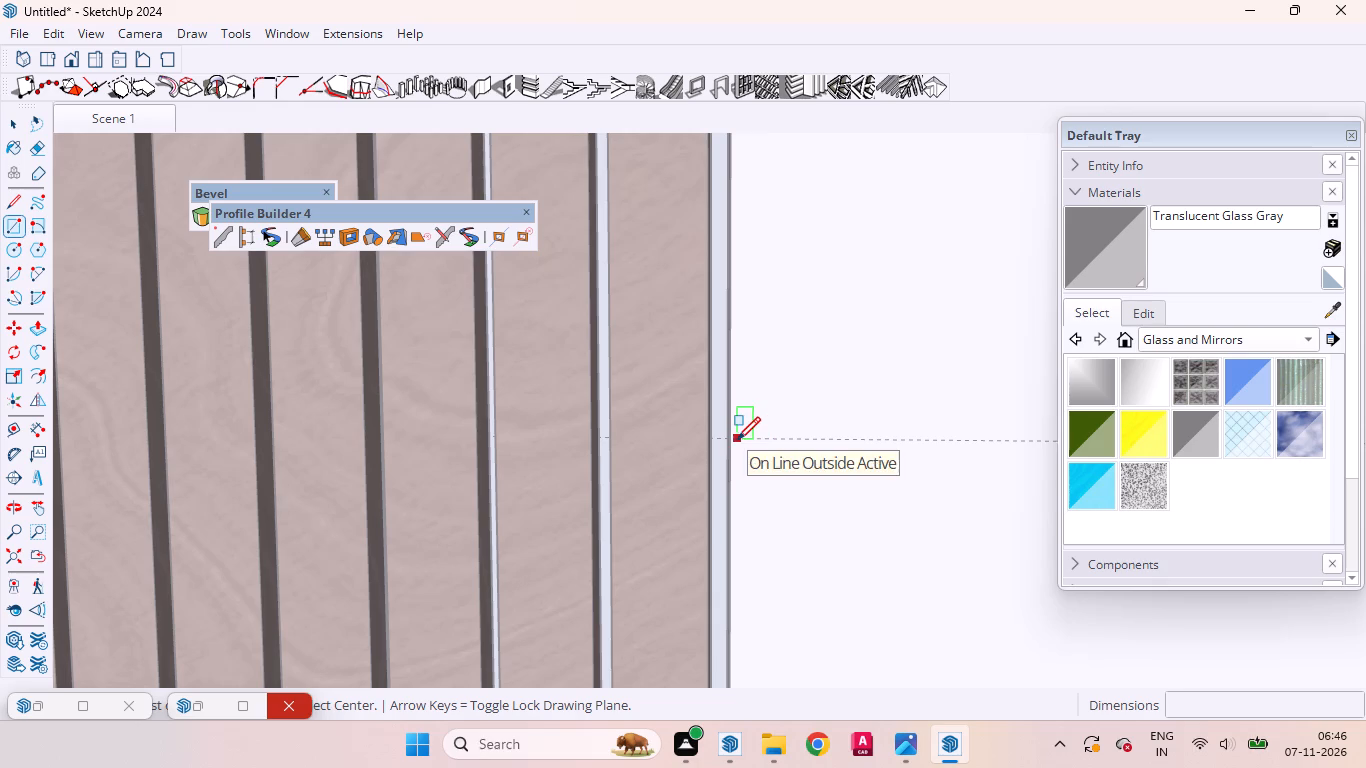
pyautogui.scroll(5, 735, 440)
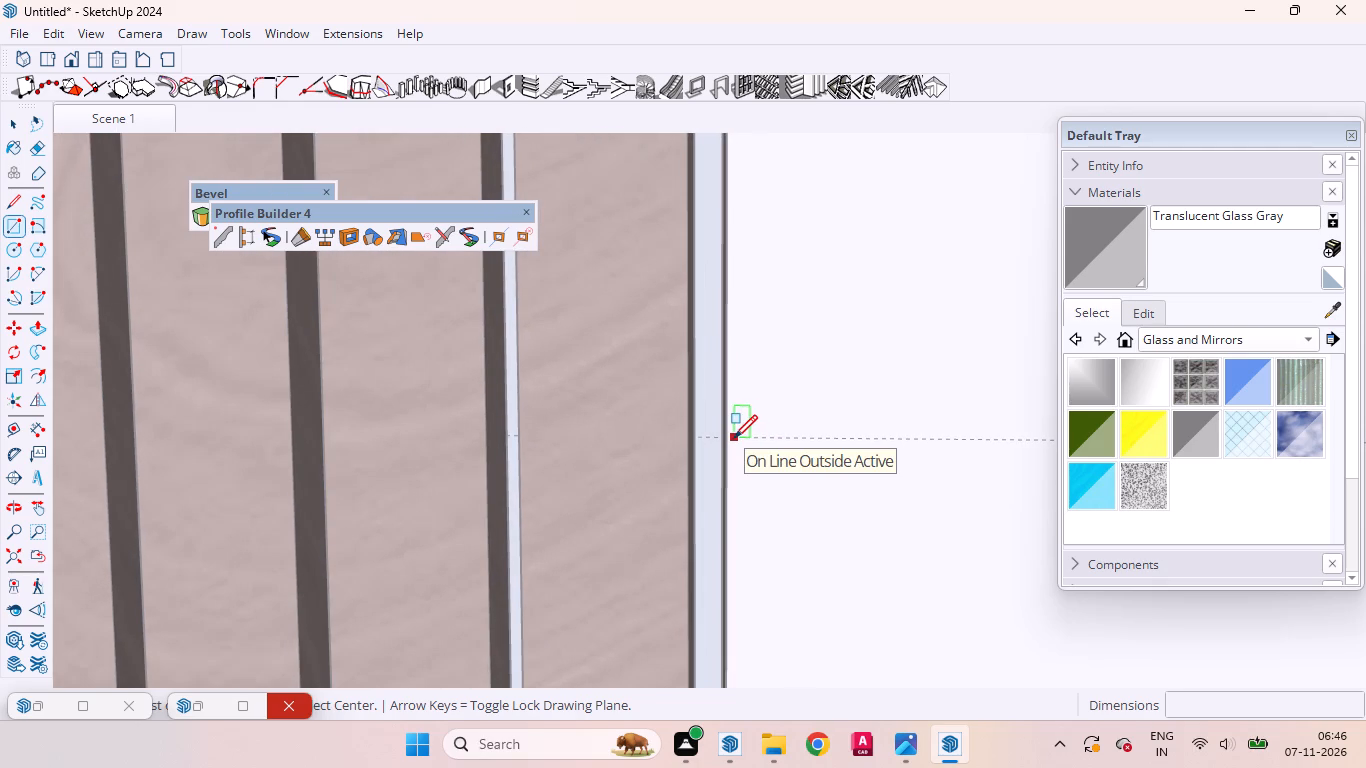
pyautogui.click(734, 438)
pyautogui.scroll(-11, 808, 553)
pyautogui.scroll(3, 808, 553)
pyautogui.scroll(-8, 808, 553)
pyautogui.scroll(2, 809, 553)
pyautogui.scroll(-6, 809, 553)
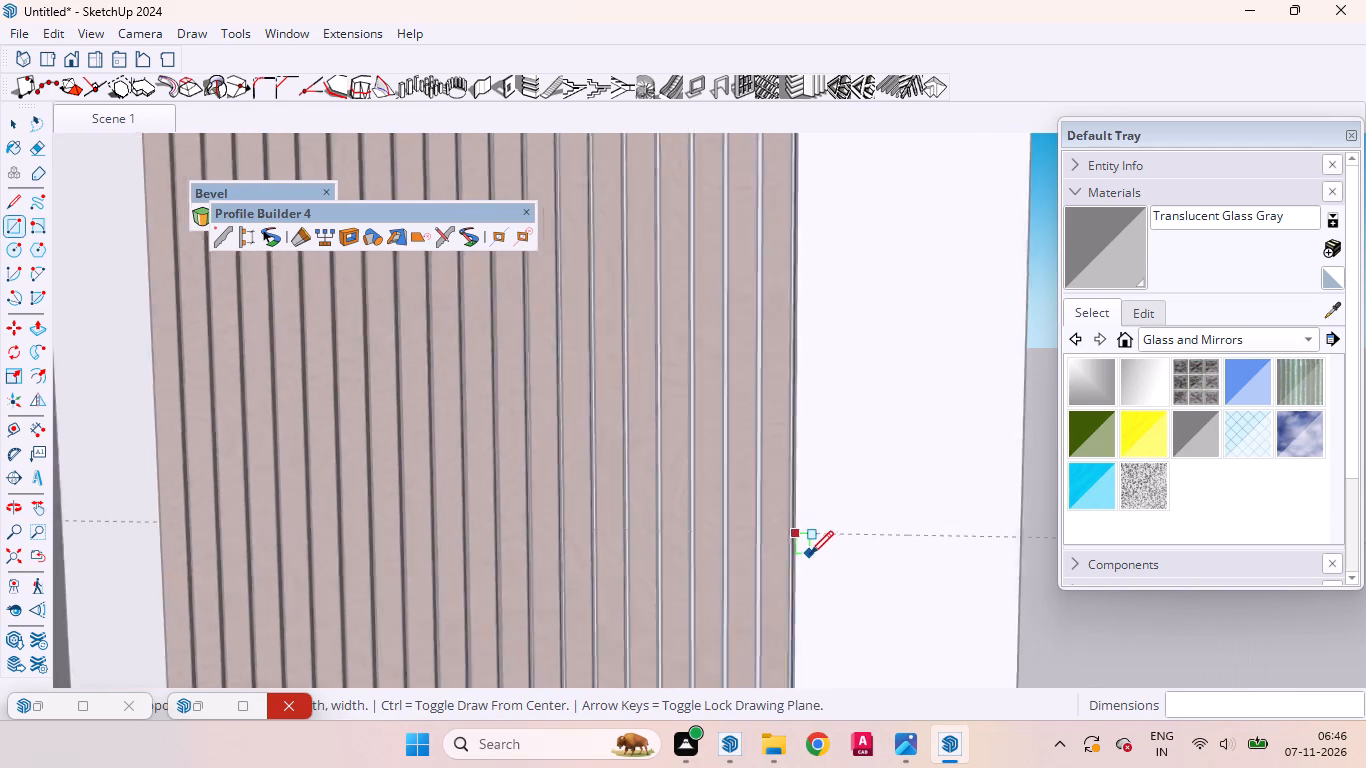
pyautogui.scroll(-10, 810, 554)
pyautogui.scroll(1, 811, 556)
pyautogui.scroll(-20, 811, 556)
pyautogui.scroll(-1, 811, 556)
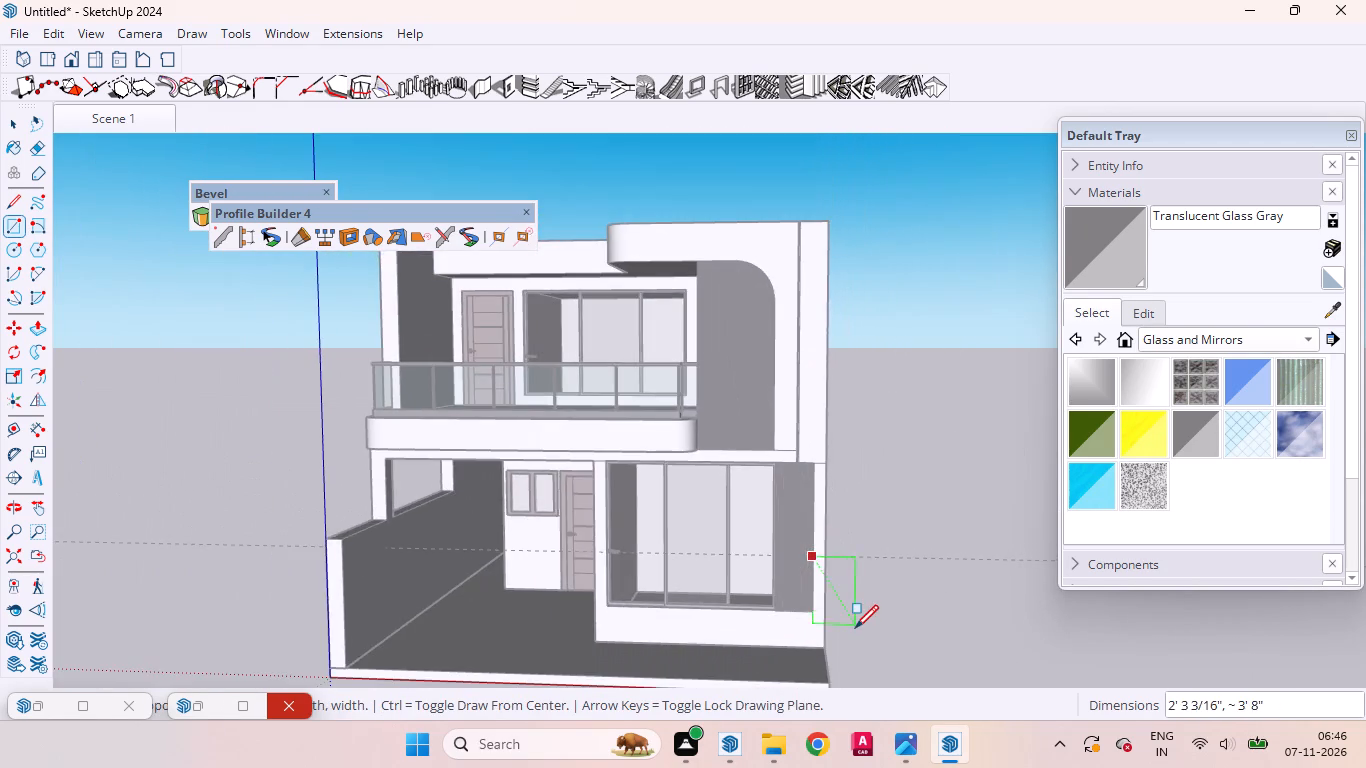
pyautogui.scroll(10, 855, 628)
pyautogui.click(802, 658)
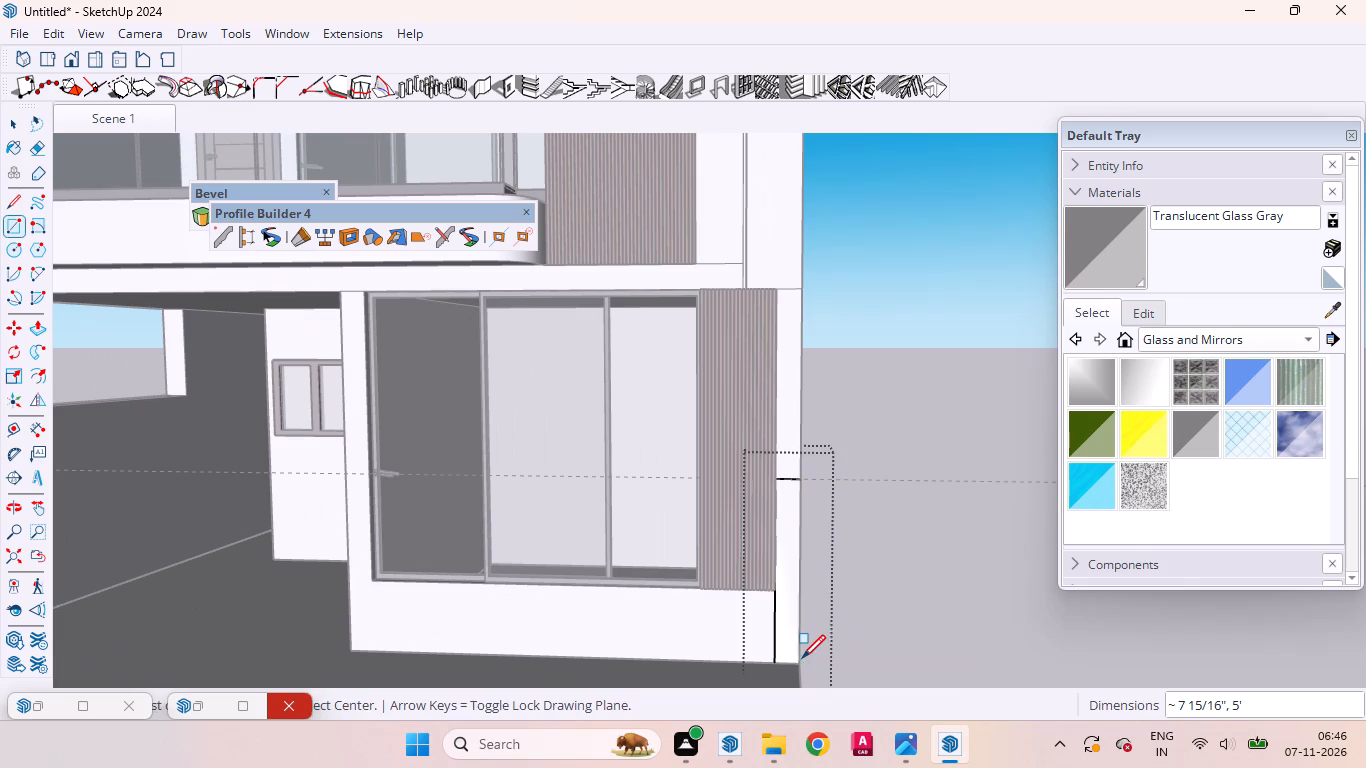
# Extrude the rectangle 5' forward to the front edge of the floor slab and exit the group.
pyautogui.press('p')
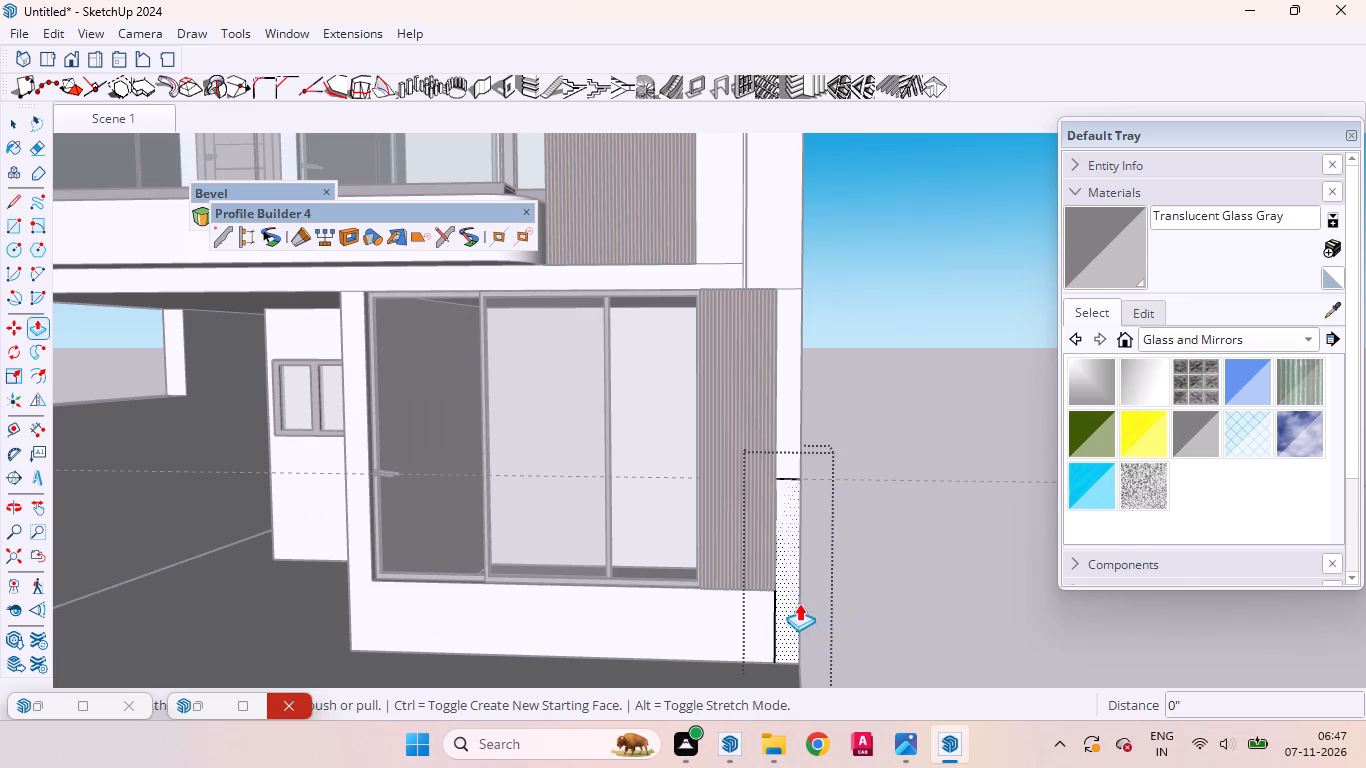
pyautogui.click(796, 603)
pyautogui.scroll(-11, 802, 622)
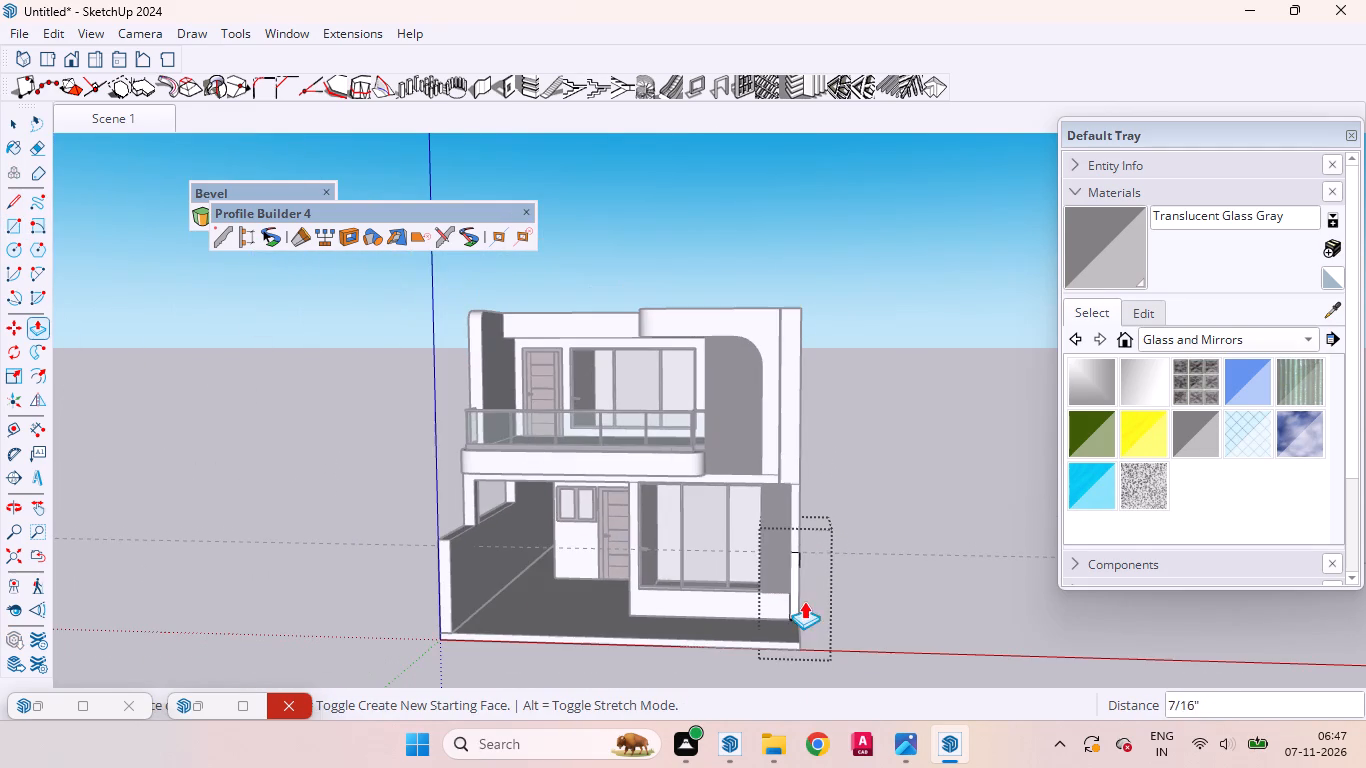
pyautogui.click(674, 639)
pyautogui.press('space')
pyautogui.click(904, 634)
# Examine the new low side wall against the whole front facade from low and high angles.
pyautogui.scroll(6, 730, 556)
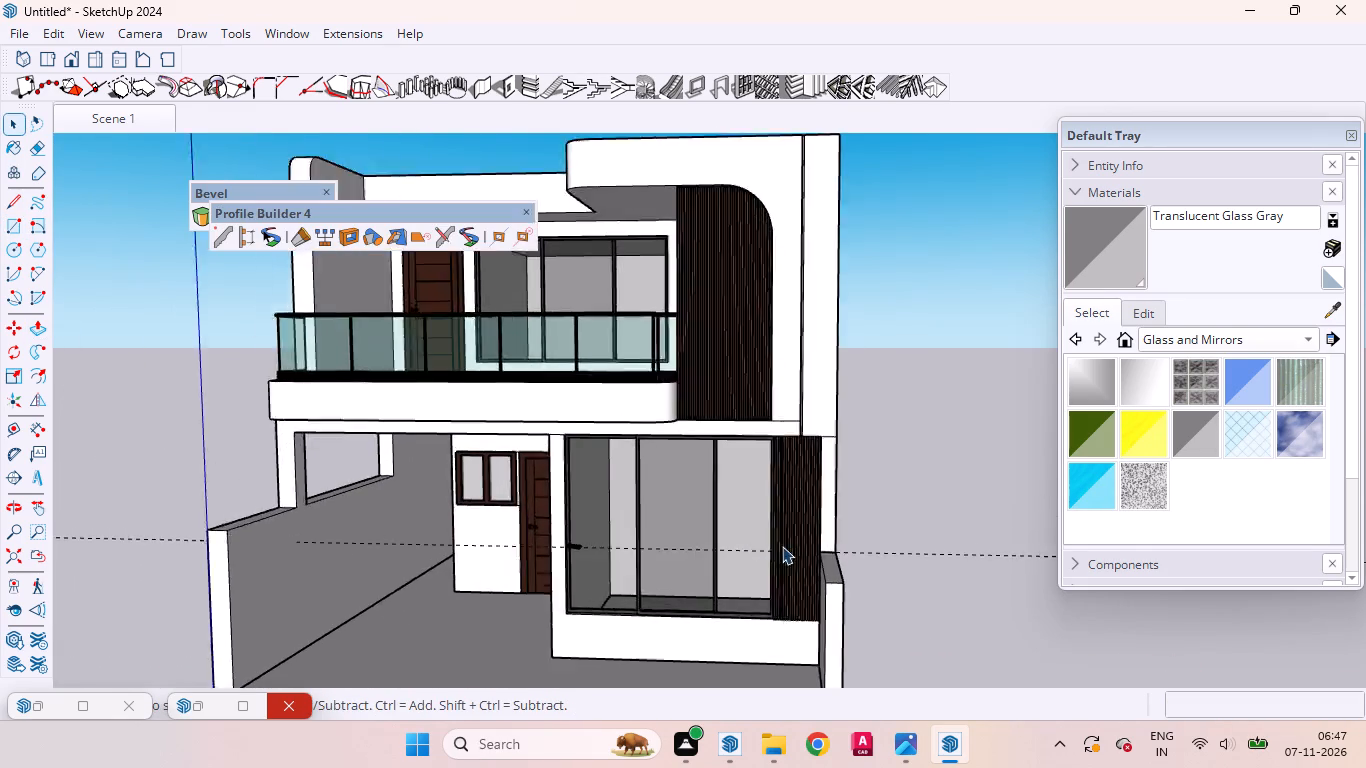
pyautogui.scroll(1, 782, 546)
pyautogui.moveTo(807, 581); pyautogui.dragTo(819, 491, button='middle')
pyautogui.scroll(-4, 819, 521)
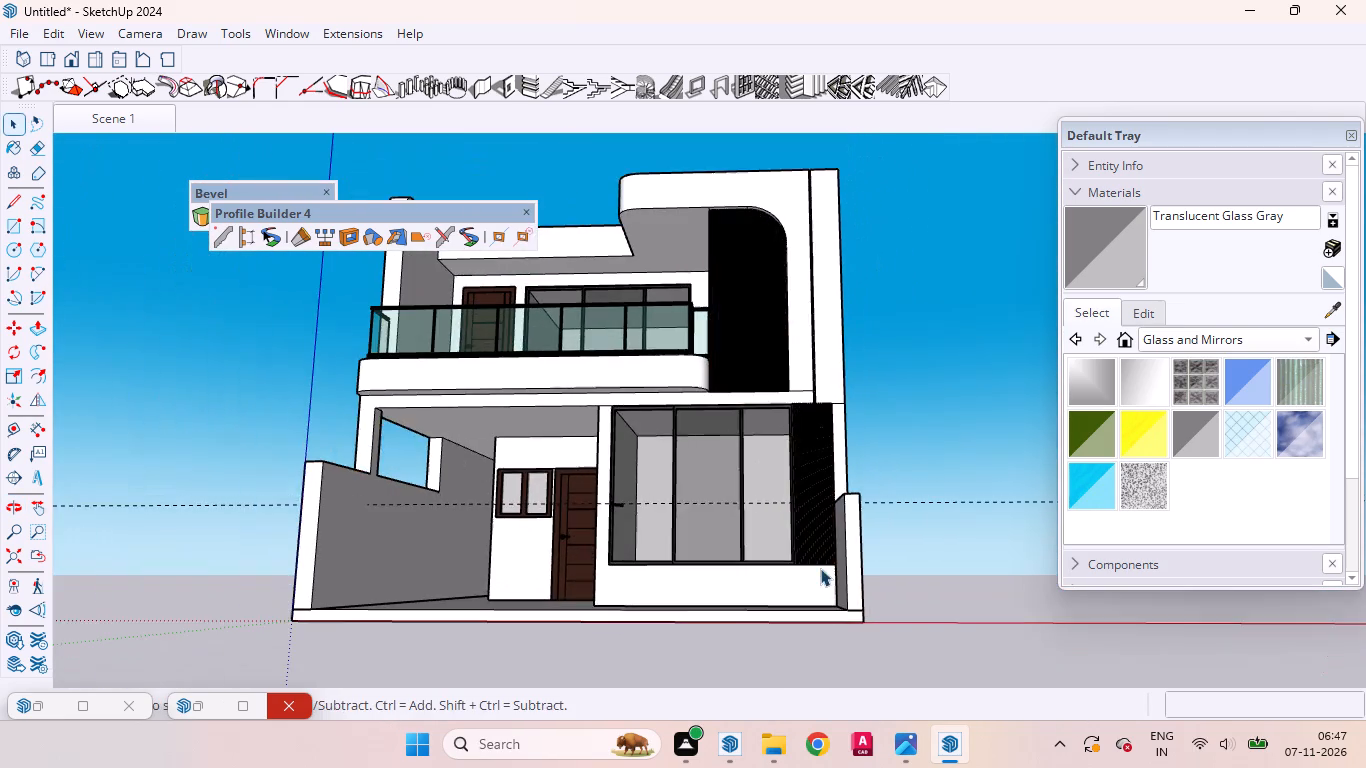
pyautogui.scroll(-1, 820, 568)
pyautogui.moveTo(846, 515); pyautogui.dragTo(845, 697, button='middle')
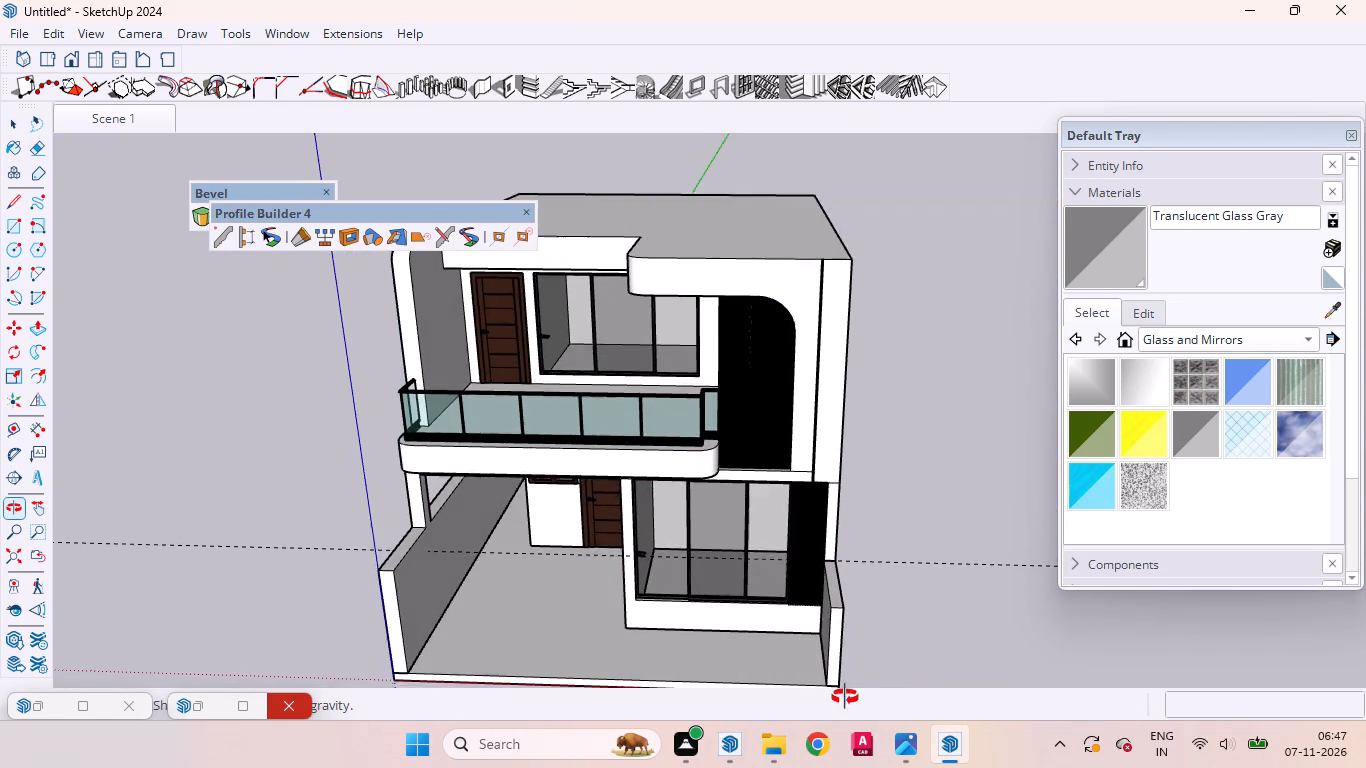
pyautogui.moveTo(845, 697); pyautogui.dragTo(832, 682, button='middle')
pyautogui.scroll(-6, 883, 636)
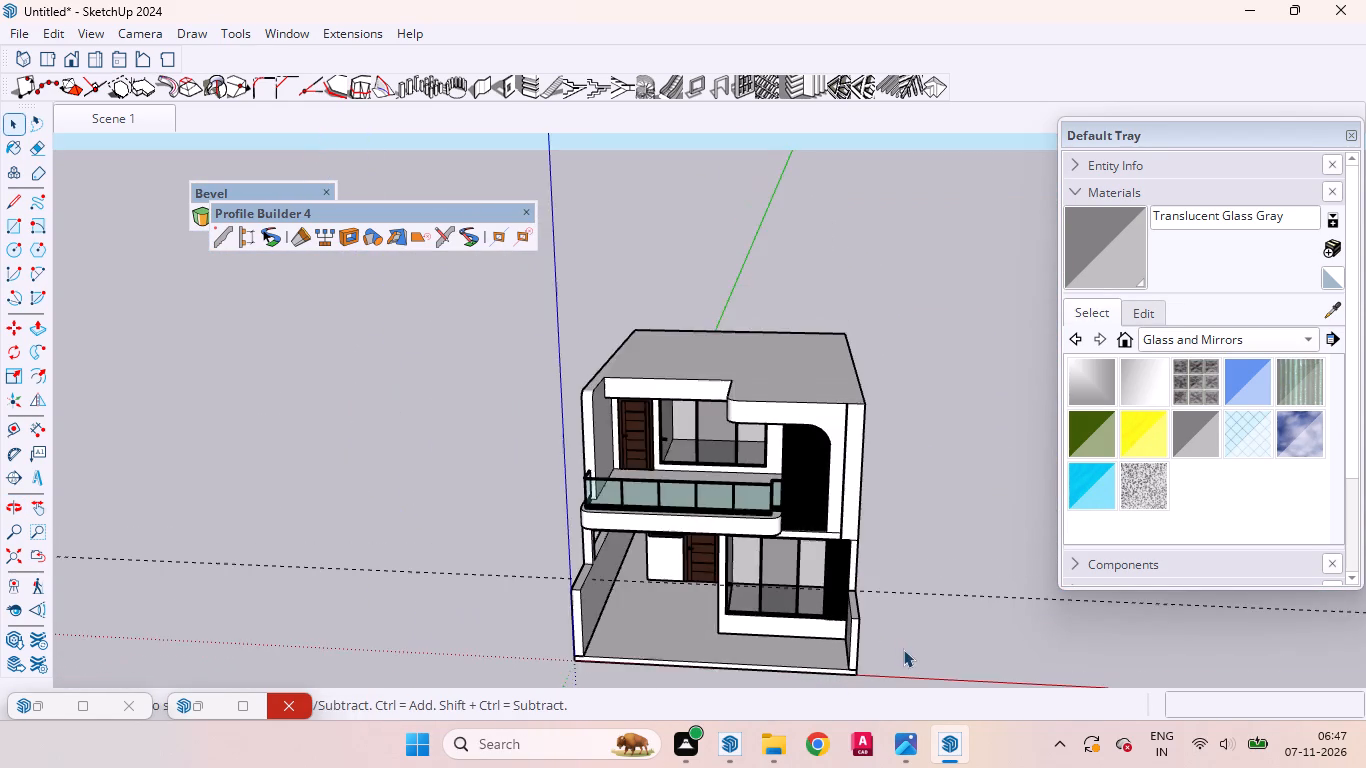
# Raise the top face of the new low side wall by 12" inside its group and exit the group.
pyautogui.scroll(1, 786, 600)
pyautogui.scroll(-1, 786, 600)
pyautogui.scroll(14, 786, 600)
pyautogui.scroll(-1, 908, 593)
pyautogui.scroll(1, 908, 593)
pyautogui.doubleClick(898, 615)
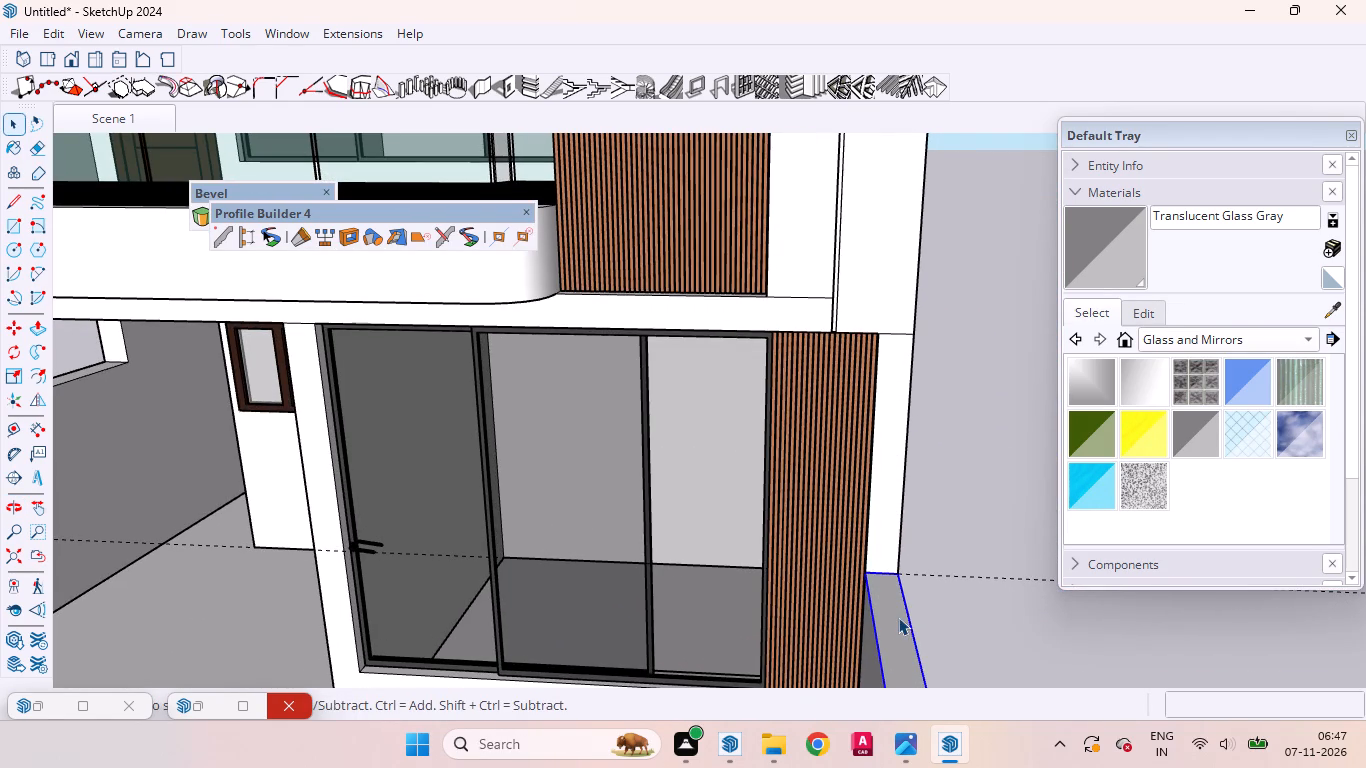
pyautogui.doubleClick(898, 624)
pyautogui.click(898, 625)
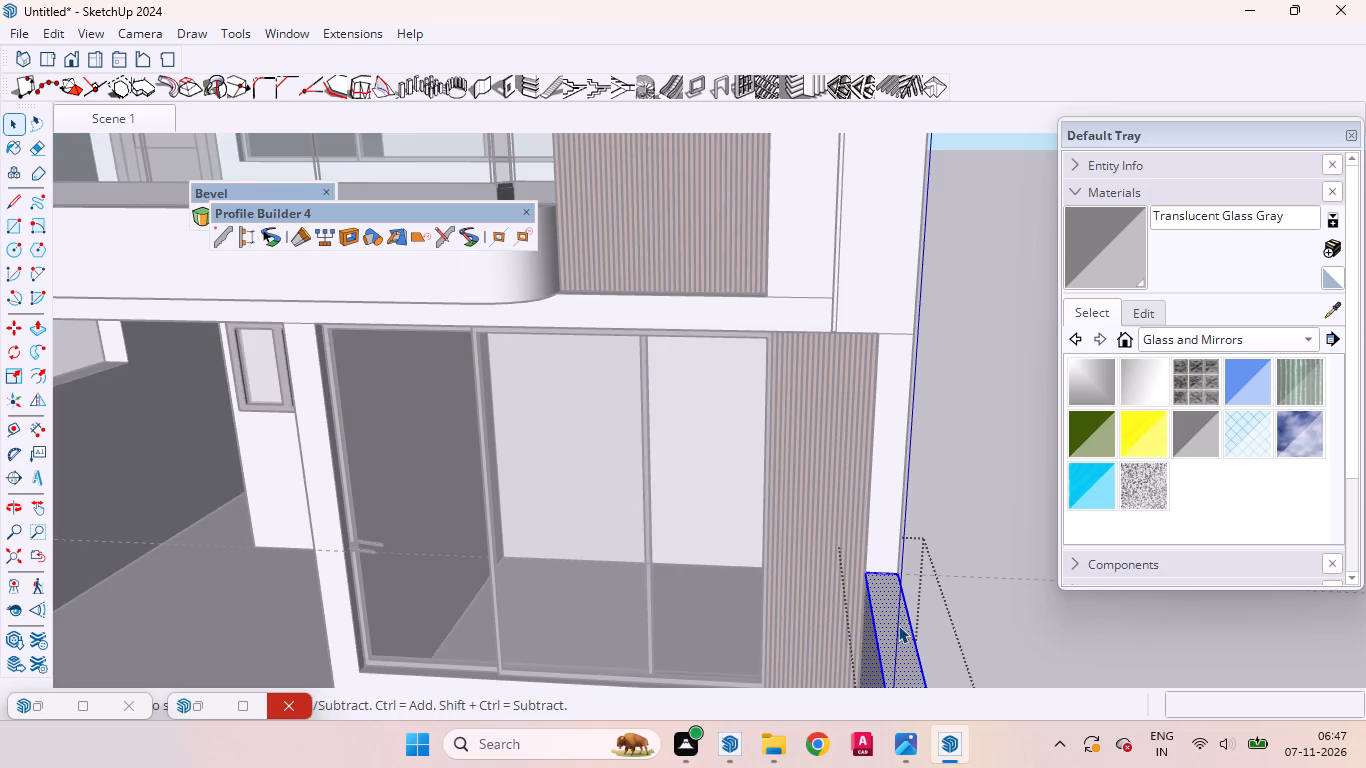
pyautogui.press('p')
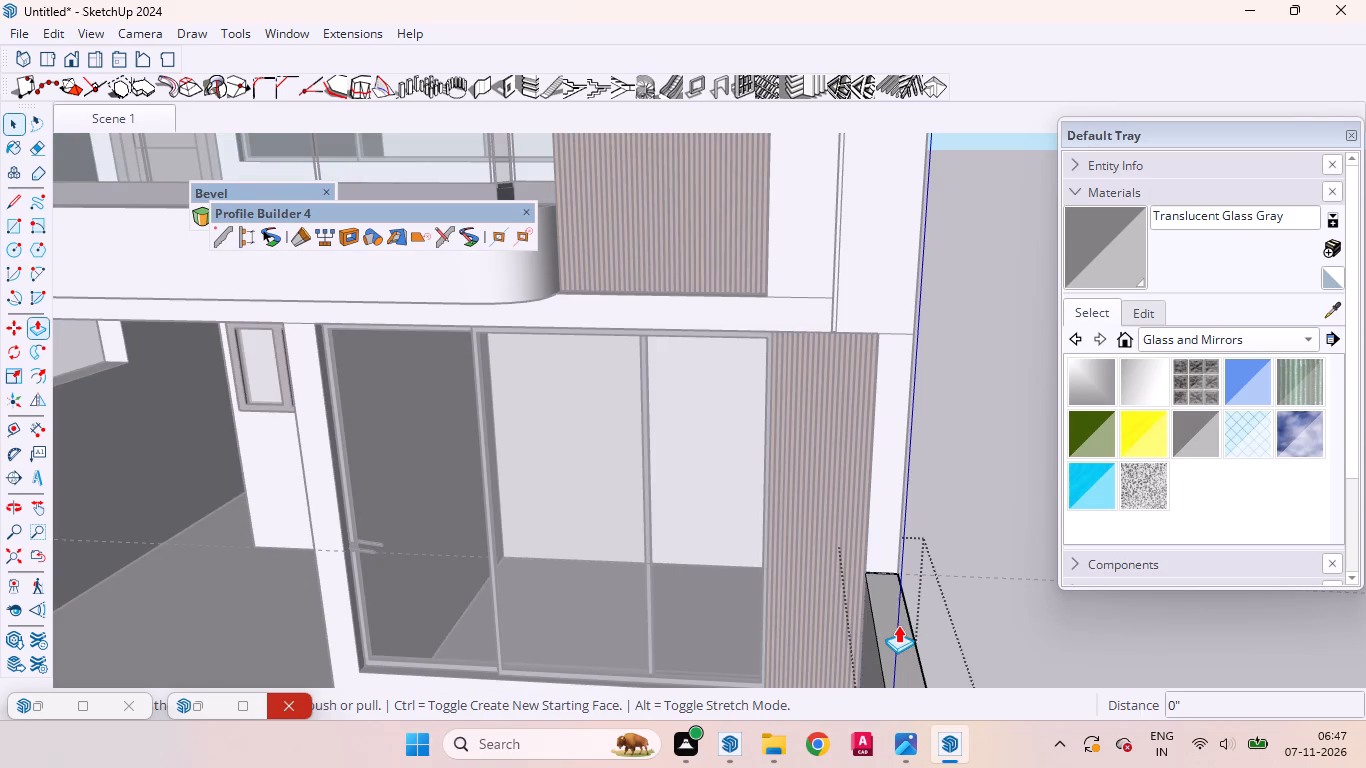
pyautogui.click(895, 632)
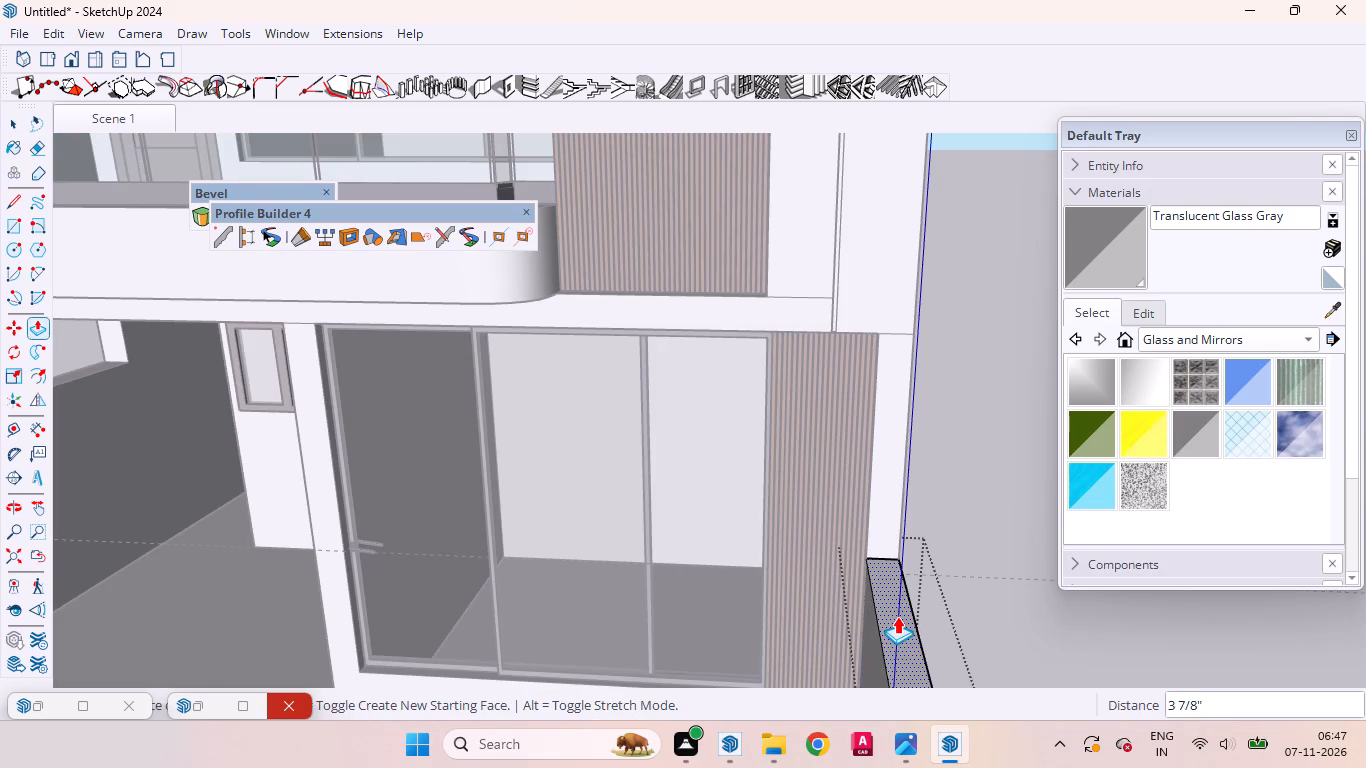
pyautogui.write('12')
pyautogui.press('Return')
pyautogui.press('space')
pyautogui.write('m')
pyautogui.press('space')
pyautogui.scroll(-20, 933, 591)
pyautogui.scroll(-1, 933, 591)
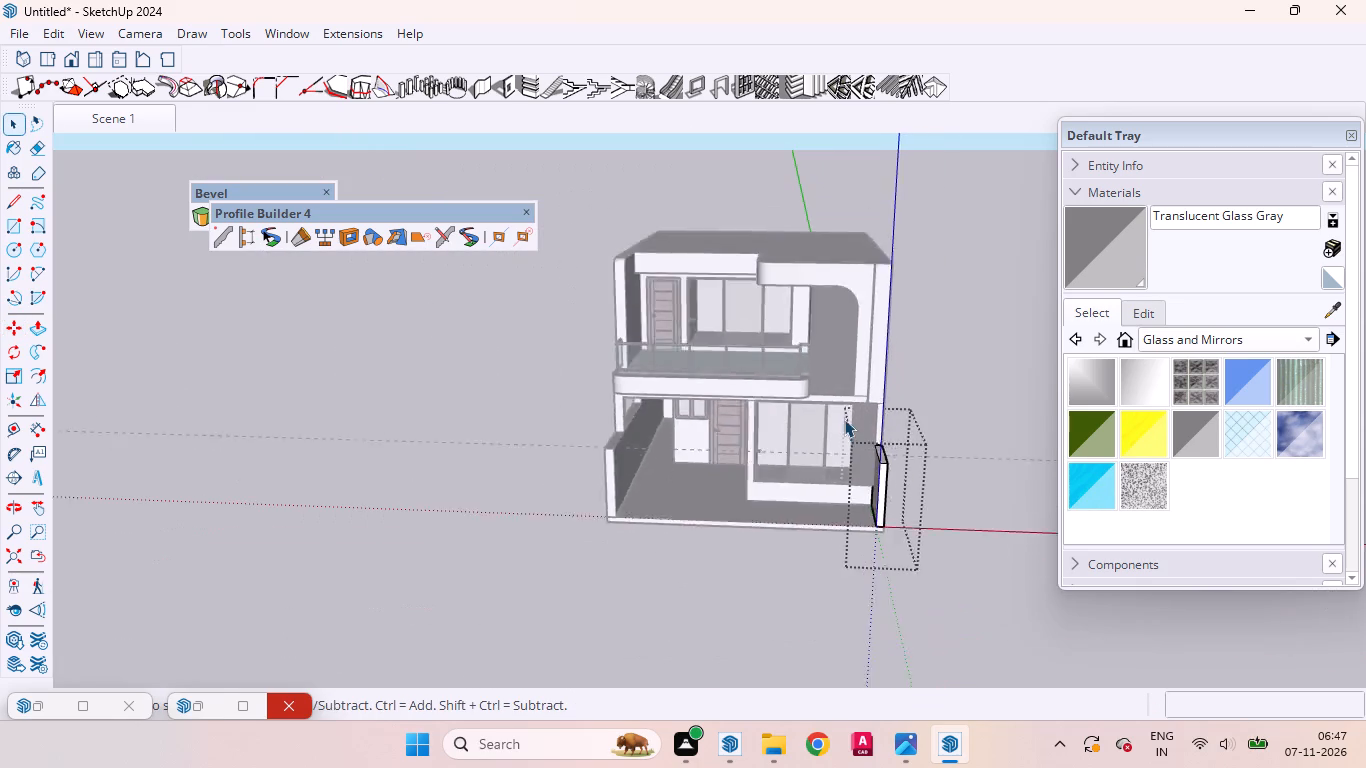
pyautogui.scroll(-4, 844, 419)
pyautogui.click(979, 582)
pyautogui.click(981, 576)
# Examine the raised side wall, the porch floor and the opposite boundary wall from several front angles.
pyautogui.scroll(5, 793, 464)
pyautogui.moveTo(774, 507); pyautogui.dragTo(796, 337, button='middle')
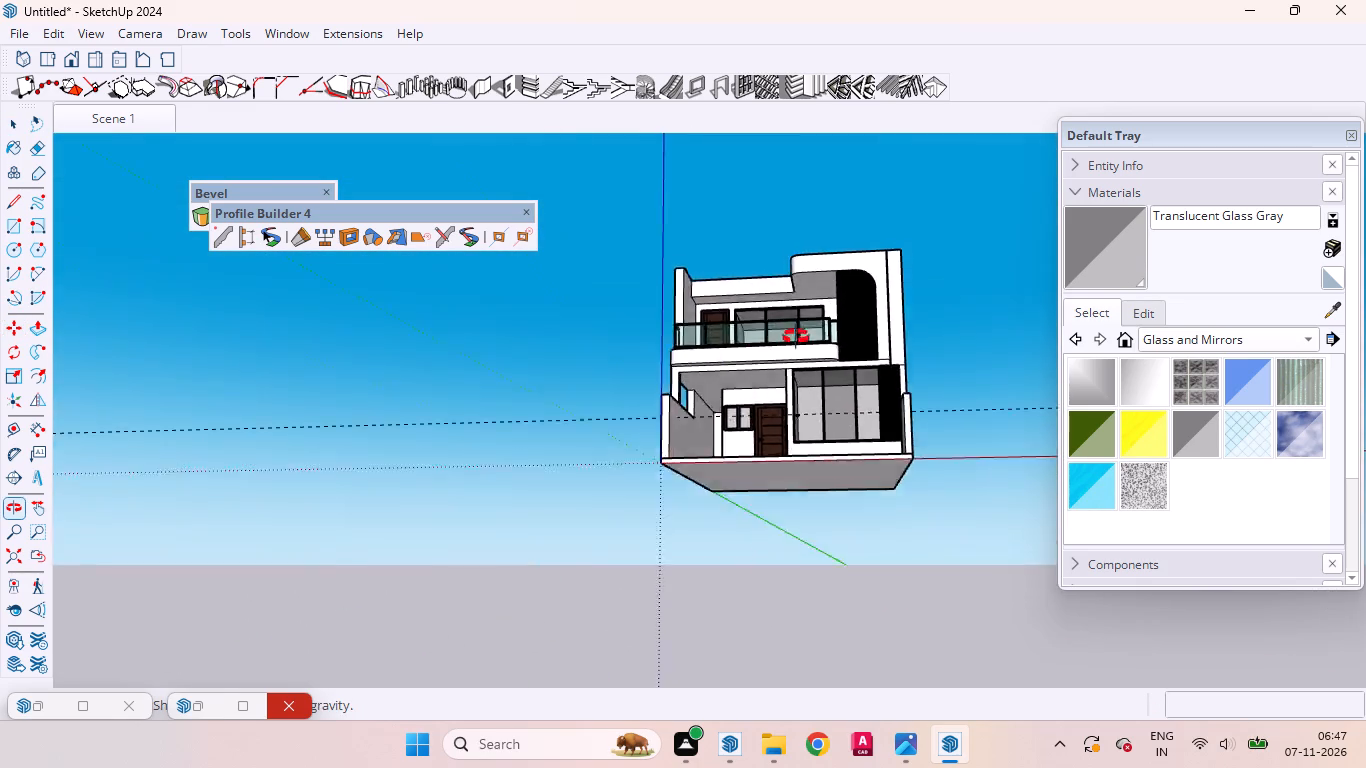
pyautogui.moveTo(796, 337); pyautogui.dragTo(757, 557, button='middle')
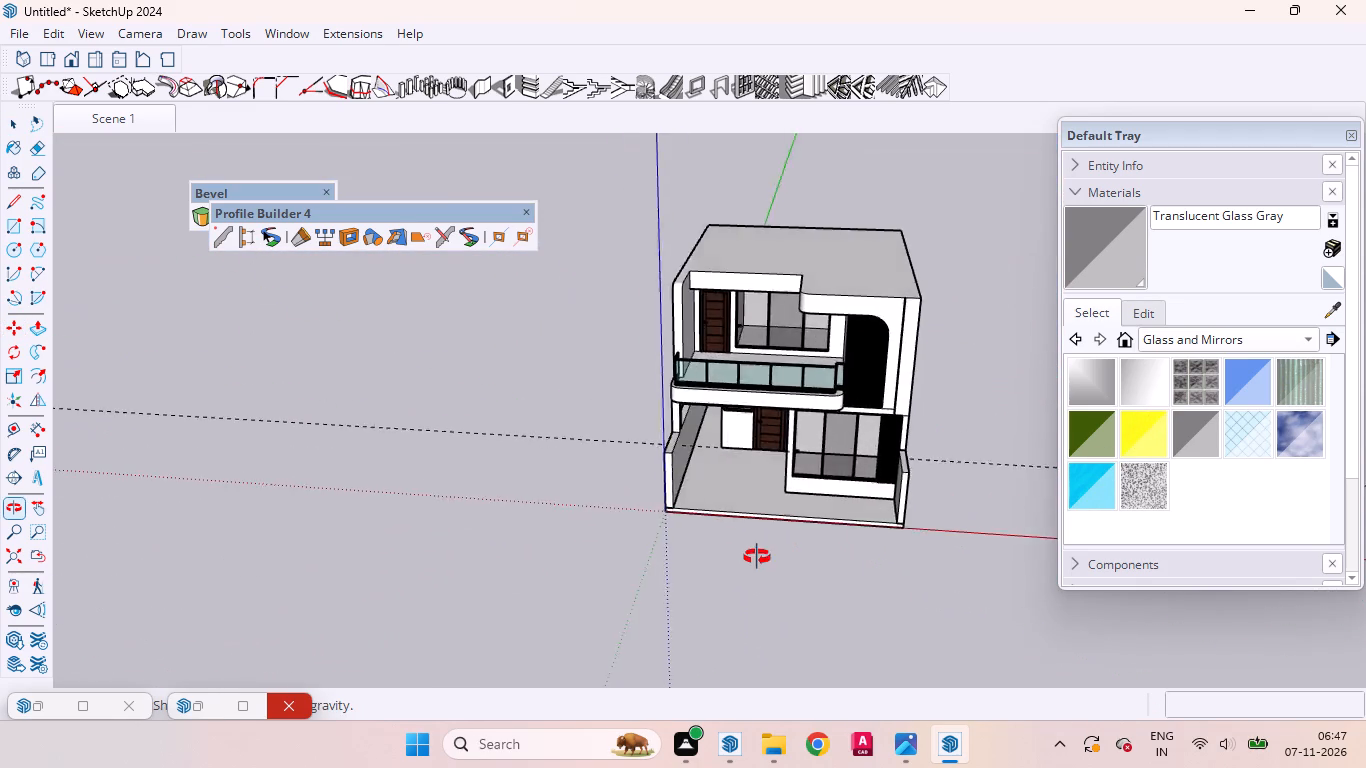
pyautogui.moveTo(757, 557); pyautogui.dragTo(775, 450, button='middle')
pyautogui.scroll(3, 785, 430)
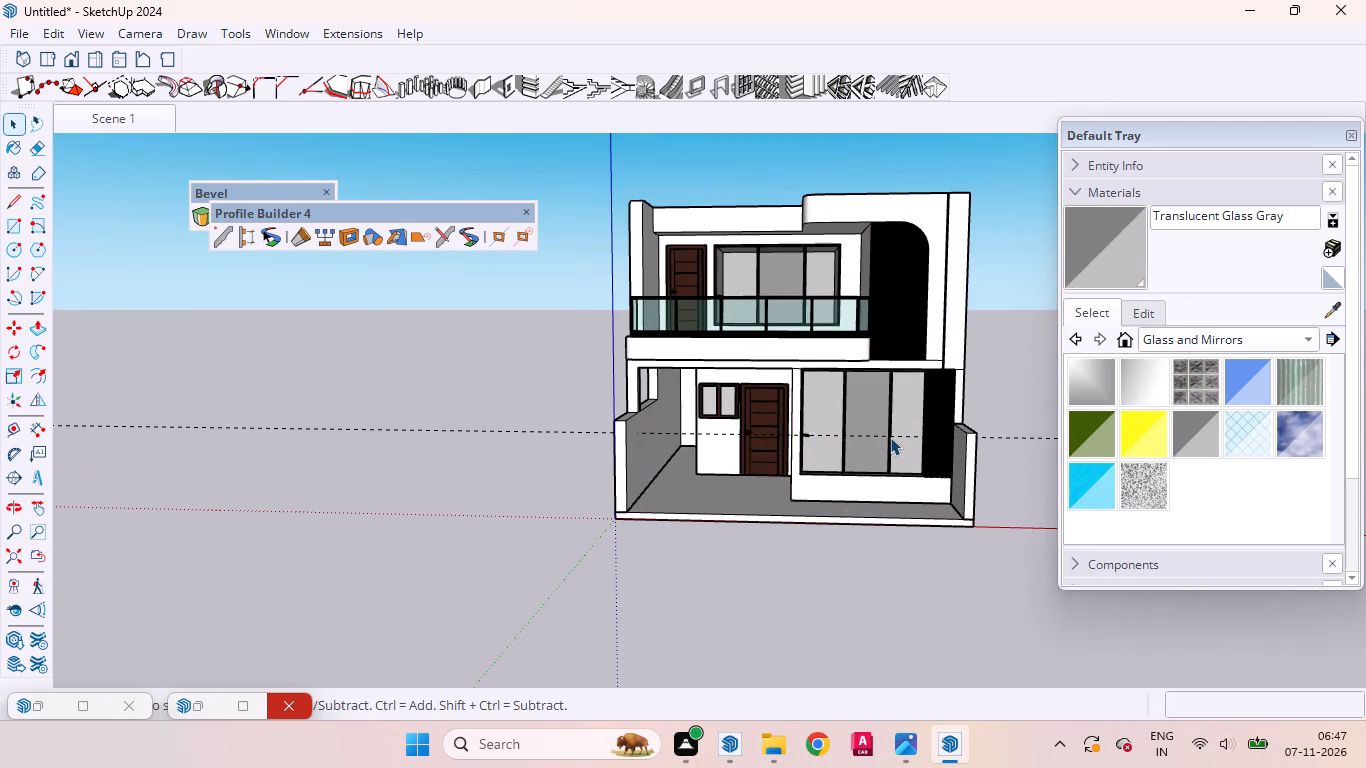
pyautogui.moveTo(889, 470); pyautogui.dragTo(867, 515, button='middle')
pyautogui.scroll(8, 929, 498)
pyautogui.moveTo(1011, 560); pyautogui.dragTo(1082, 570, button='middle')
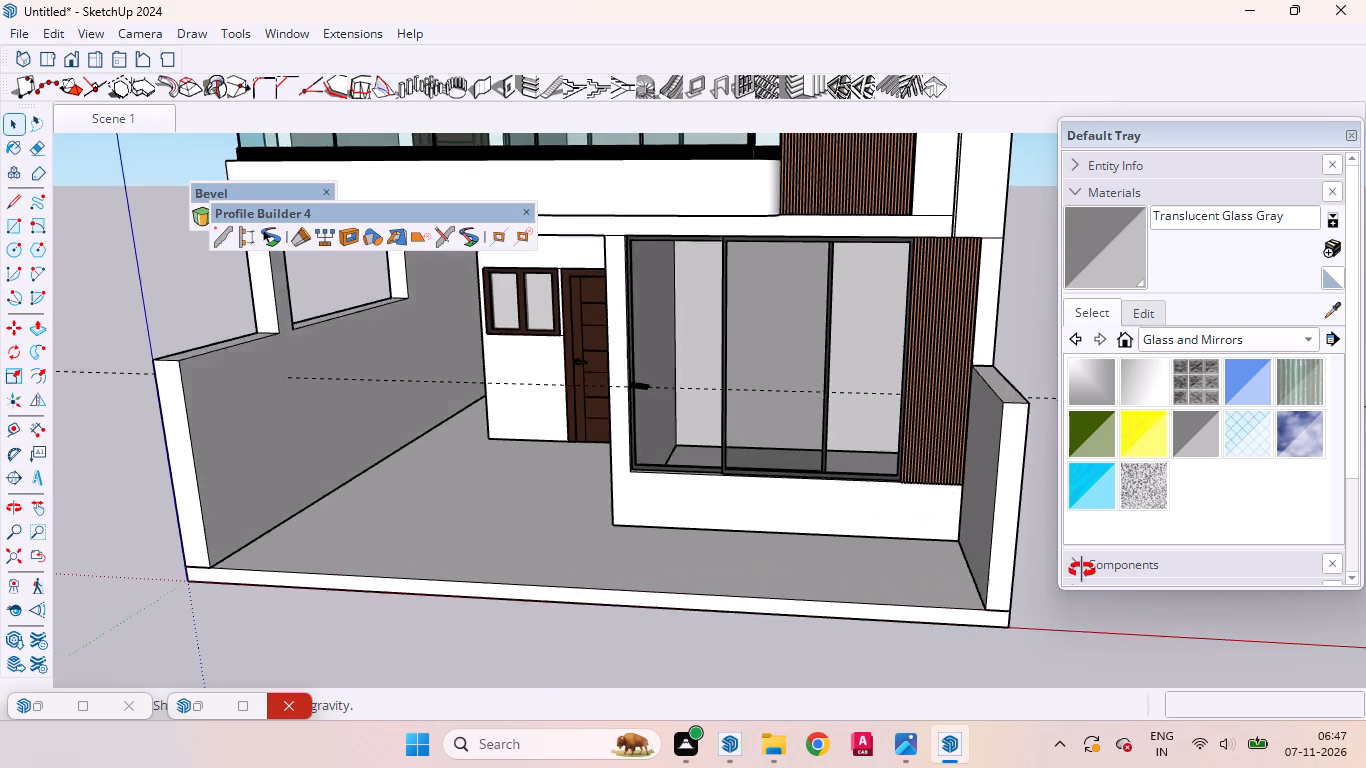
pyautogui.moveTo(1082, 570); pyautogui.dragTo(1191, 583, button='middle')
pyautogui.scroll(-6, 821, 532)
pyautogui.scroll(1, 710, 467)
pyautogui.scroll(-5, 710, 467)
# Place a vertical guide 8" in from the front edge on the inner face of the new side wall.
pyautogui.moveTo(822, 543); pyautogui.dragTo(1098, 546, button='middle')
pyautogui.scroll(16, 805, 444)
pyautogui.moveTo(942, 484); pyautogui.dragTo(966, 479, button='middle')
pyautogui.press('t')
pyautogui.scroll(4, 903, 470)
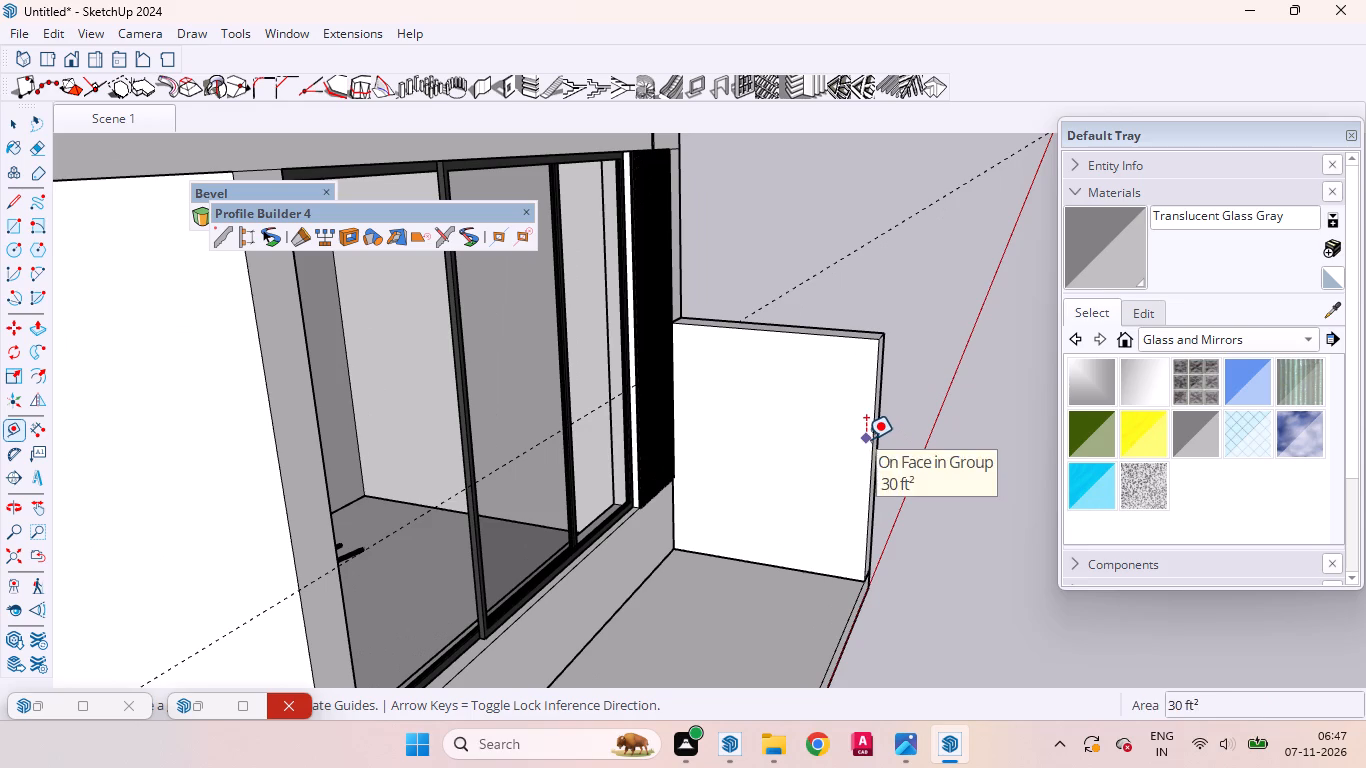
pyautogui.click(875, 435)
pyautogui.click(843, 433)
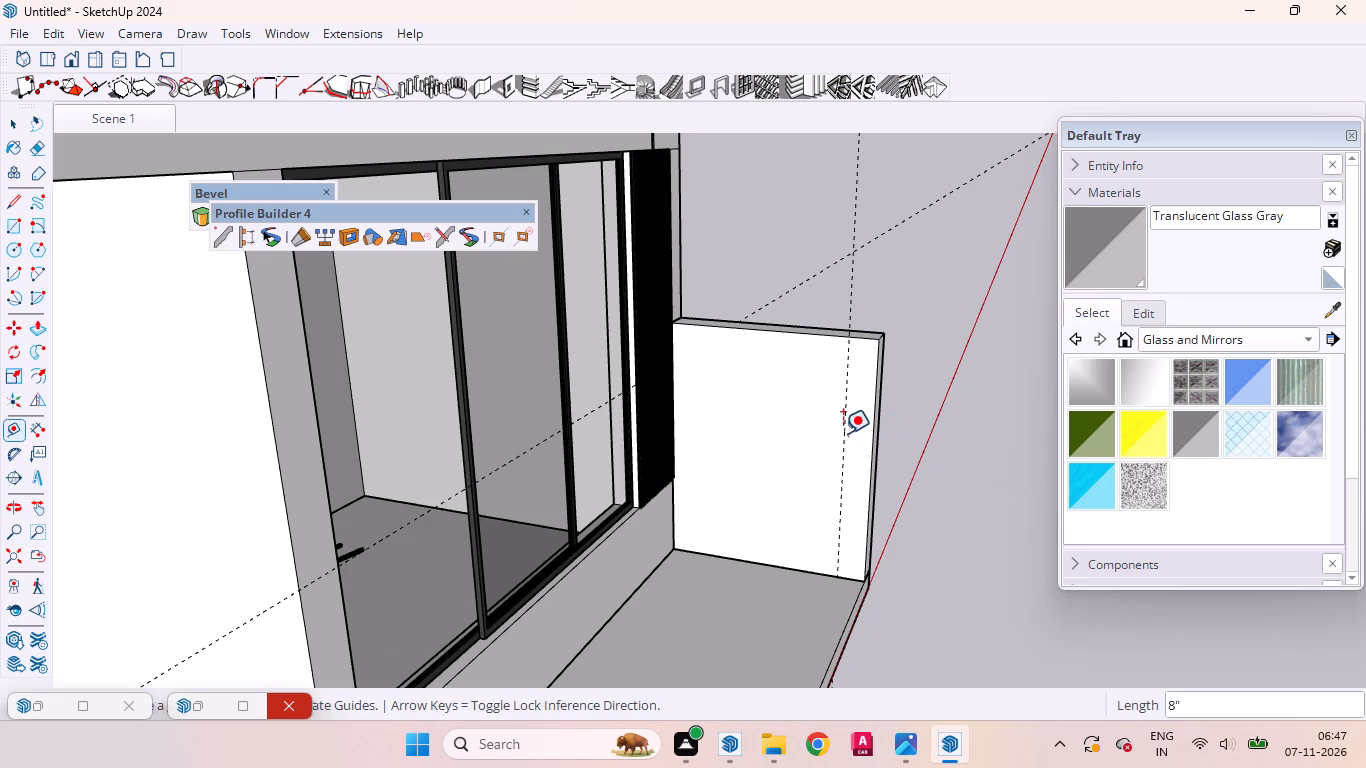
# Inside the side wall's group, draw an 8" by 6' rectangle on the inner face between the guide and the front edge.
pyautogui.press('space')
pyautogui.tripleClick(853, 490)
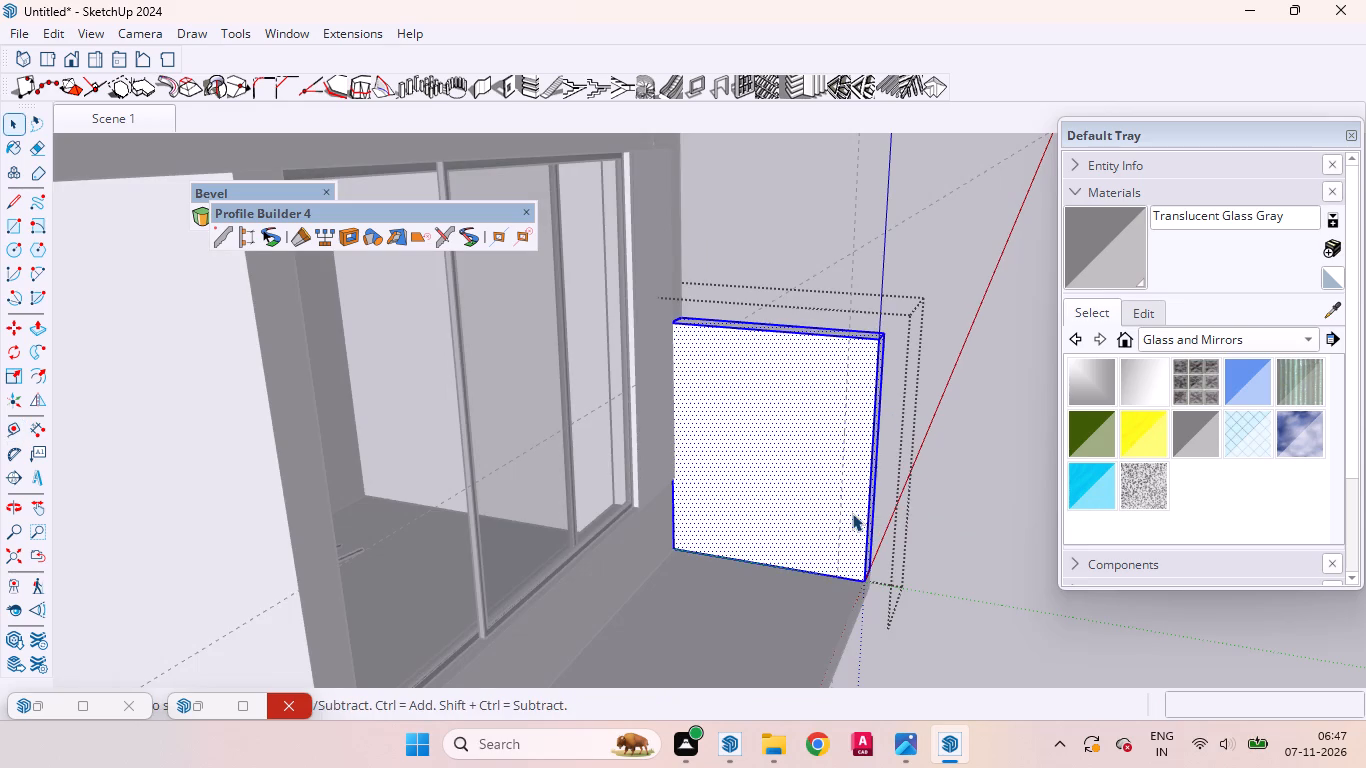
pyautogui.click(850, 500)
pyautogui.scroll(-9, 855, 506)
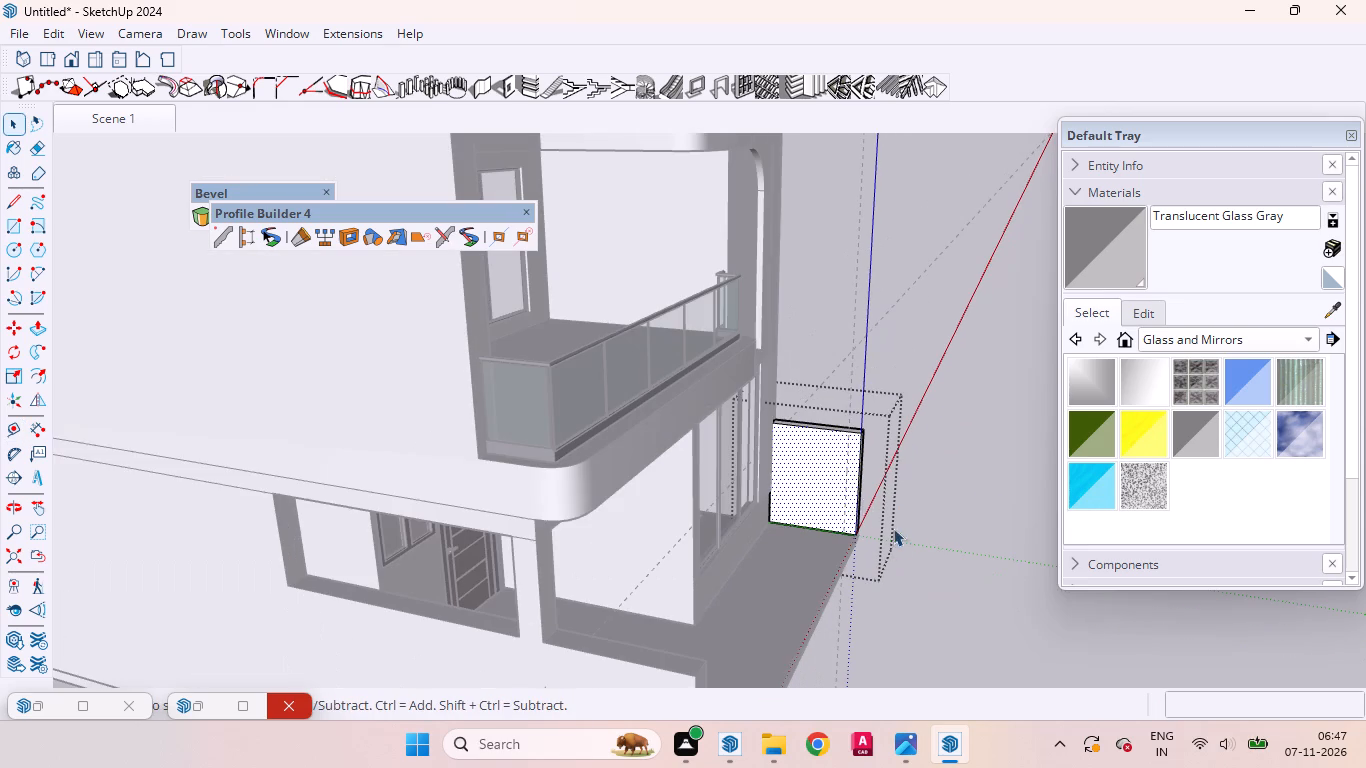
pyautogui.press('r')
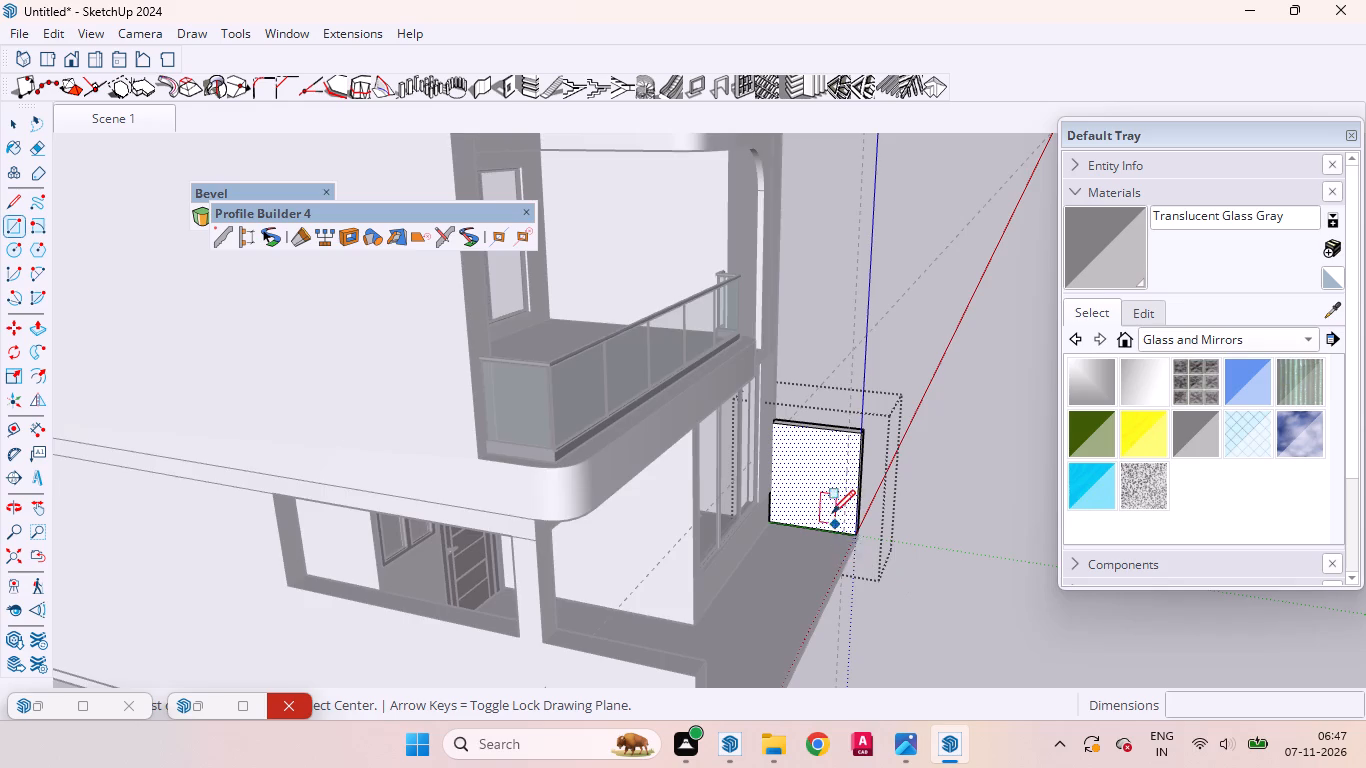
pyautogui.scroll(7, 832, 512)
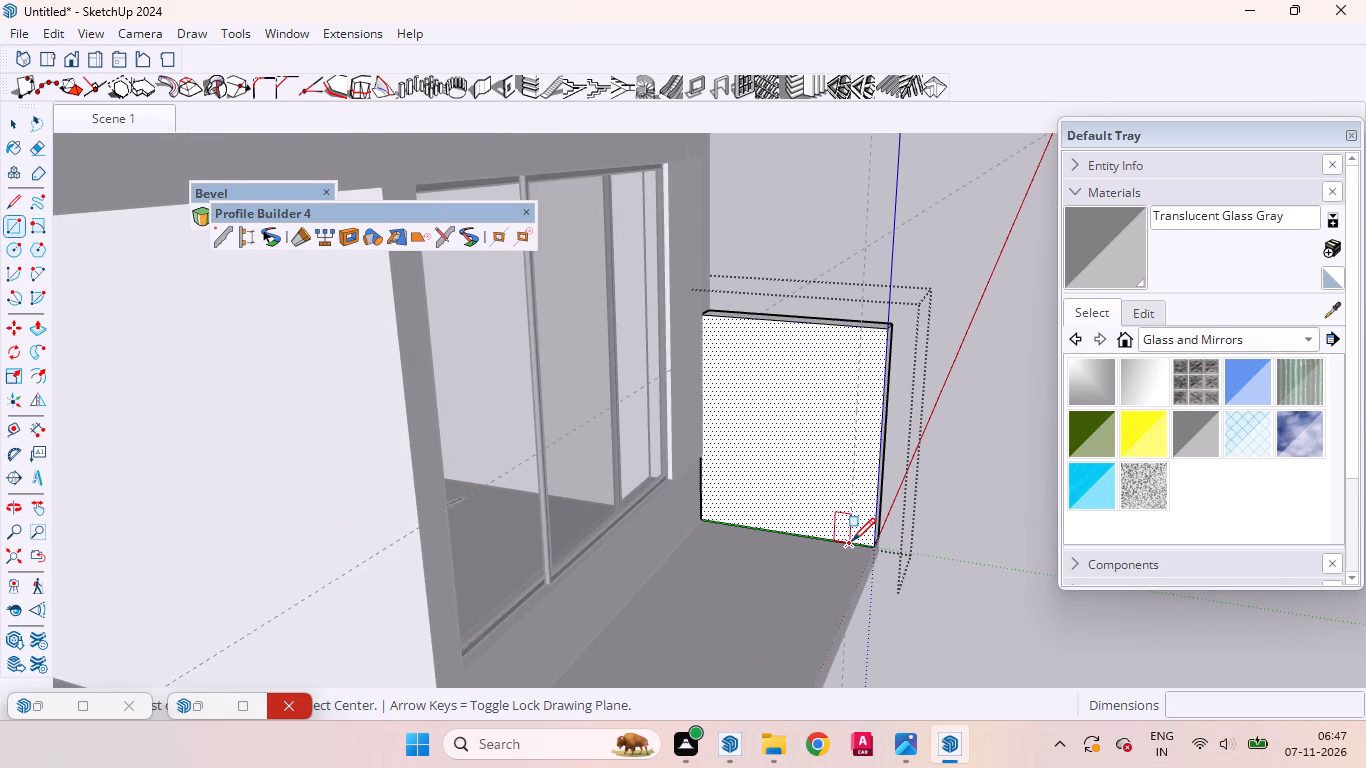
pyautogui.click(852, 541)
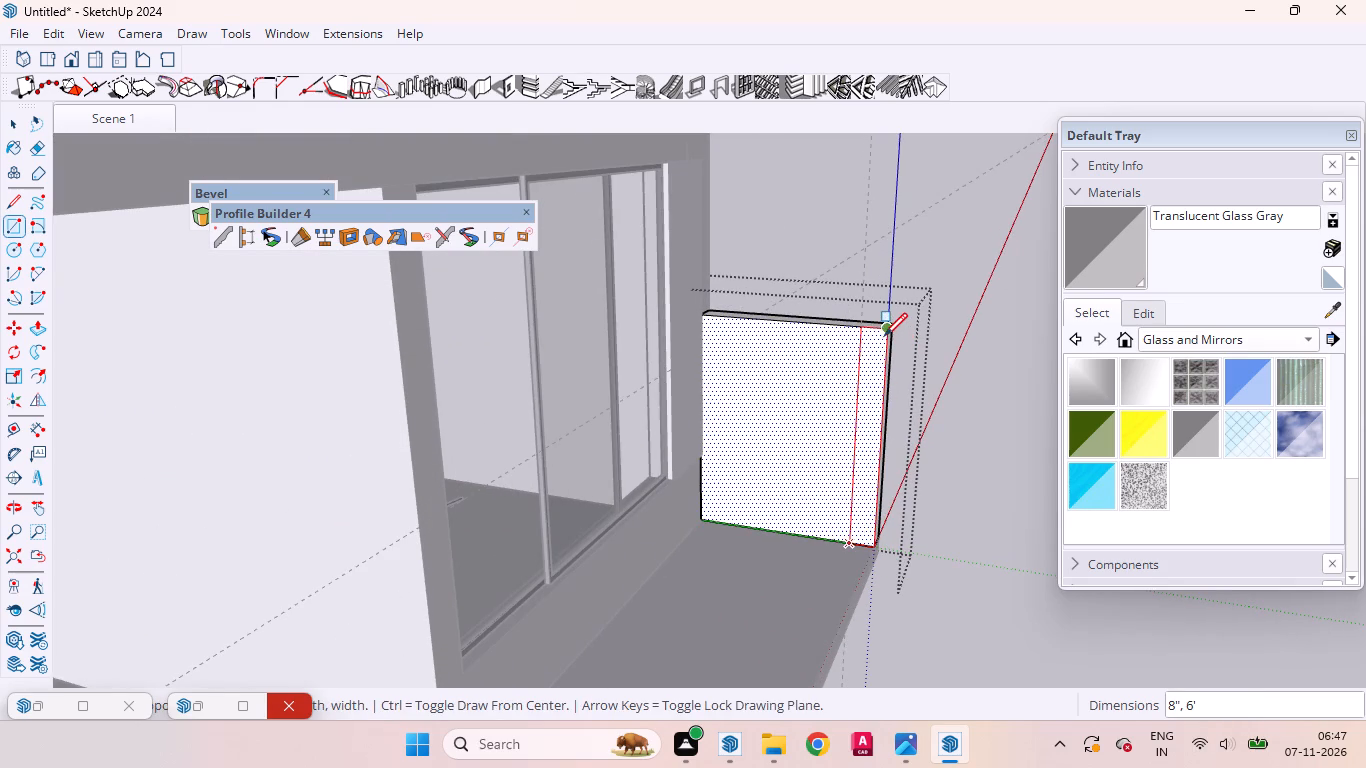
pyautogui.click(884, 335)
# Extrude the 8" strip about 11' 10" along the slab's front edge to form a front boundary wall.
pyautogui.press('p')
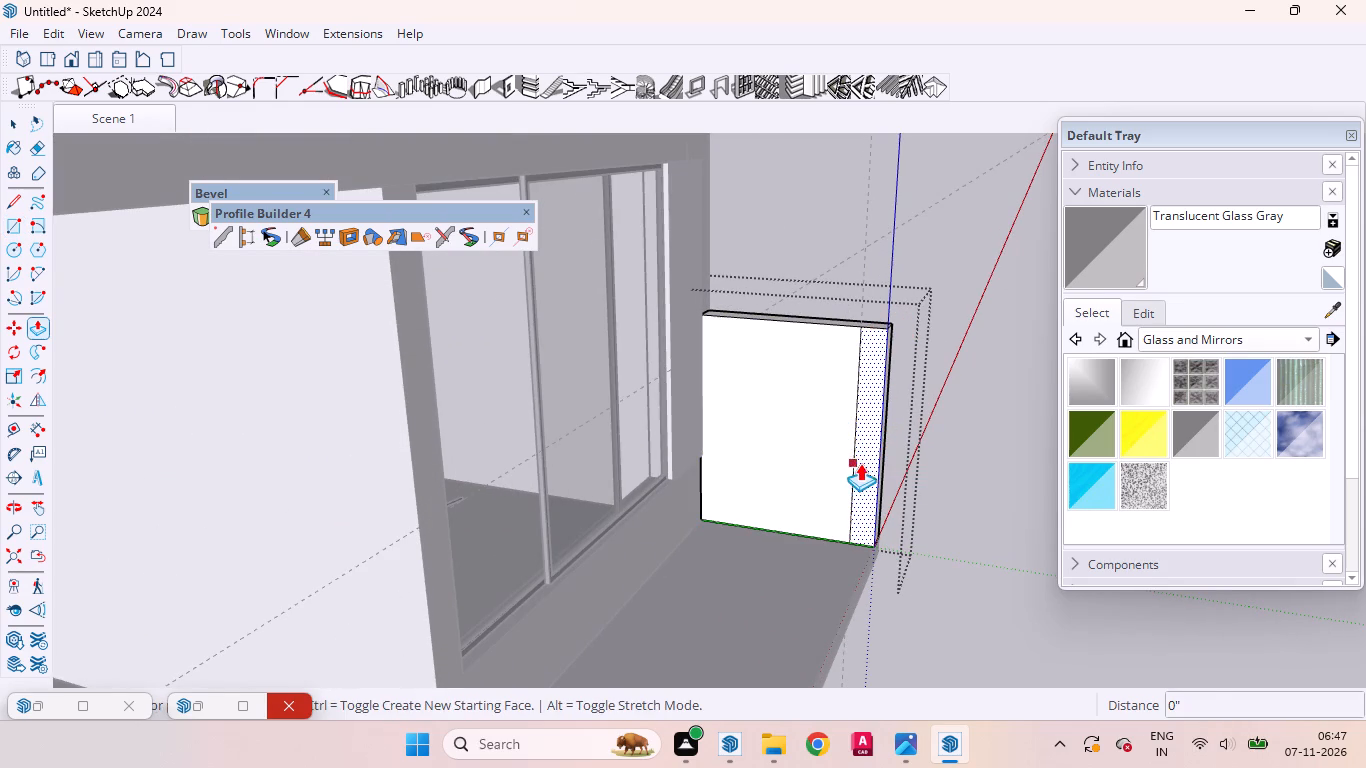
pyautogui.click(865, 457)
pyautogui.scroll(-7, 839, 512)
pyautogui.moveTo(856, 549); pyautogui.dragTo(567, 418, button='middle')
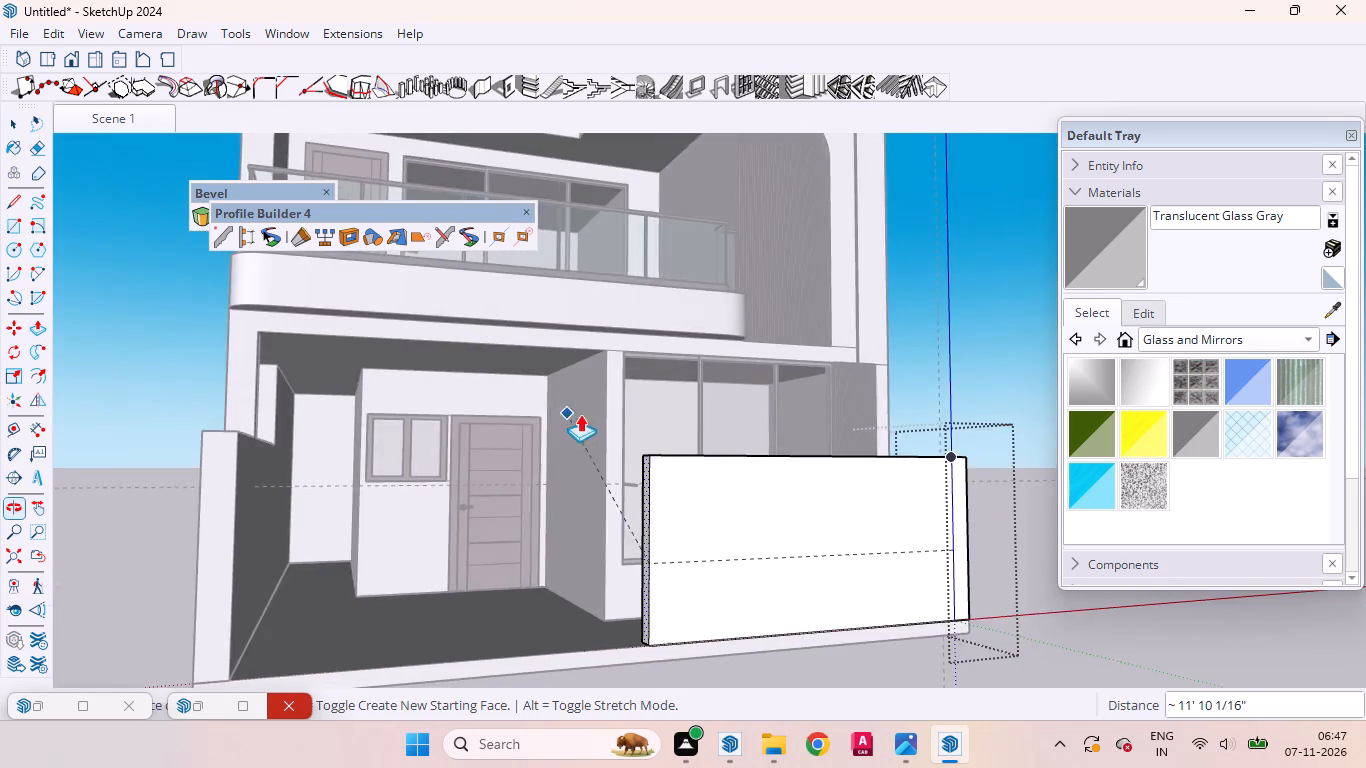
pyautogui.scroll(-2, 585, 415)
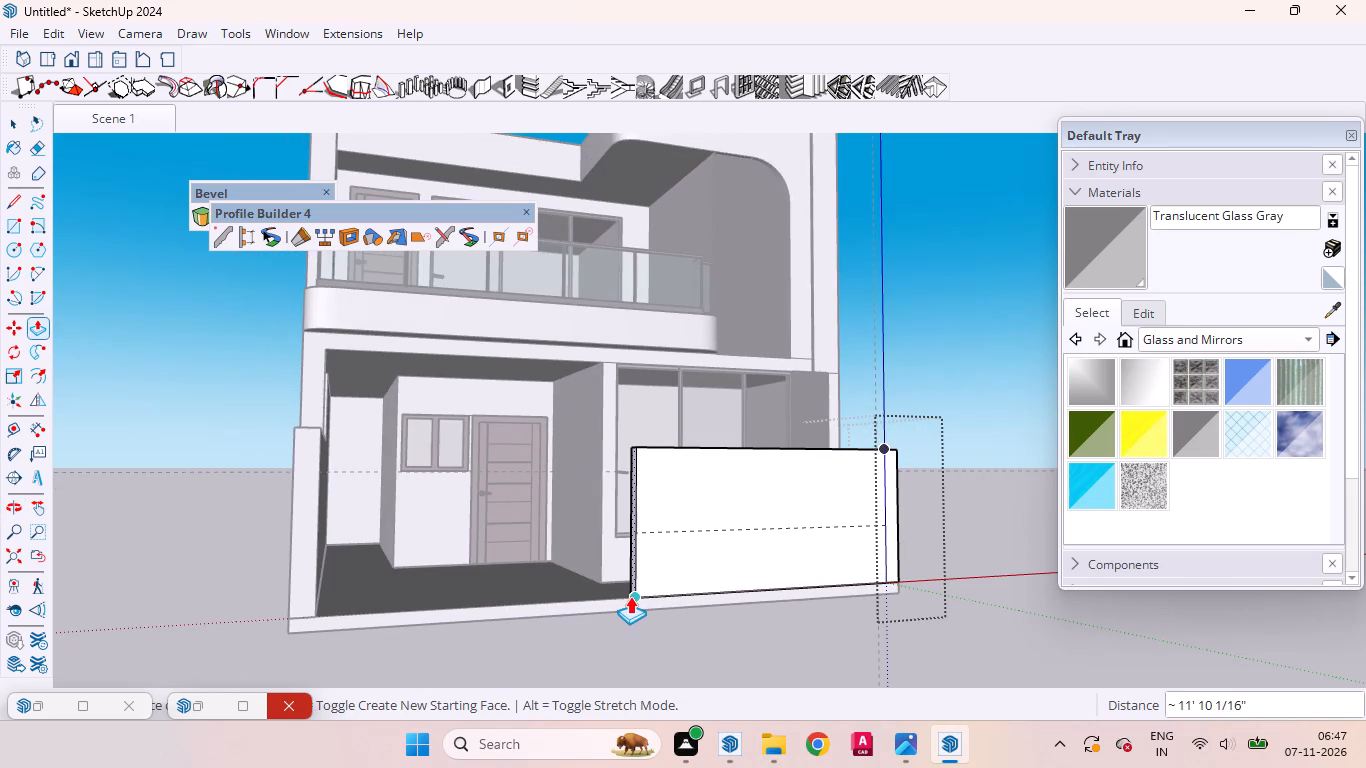
pyautogui.click(630, 596)
pyautogui.moveTo(659, 638); pyautogui.dragTo(530, 674, button='middle')
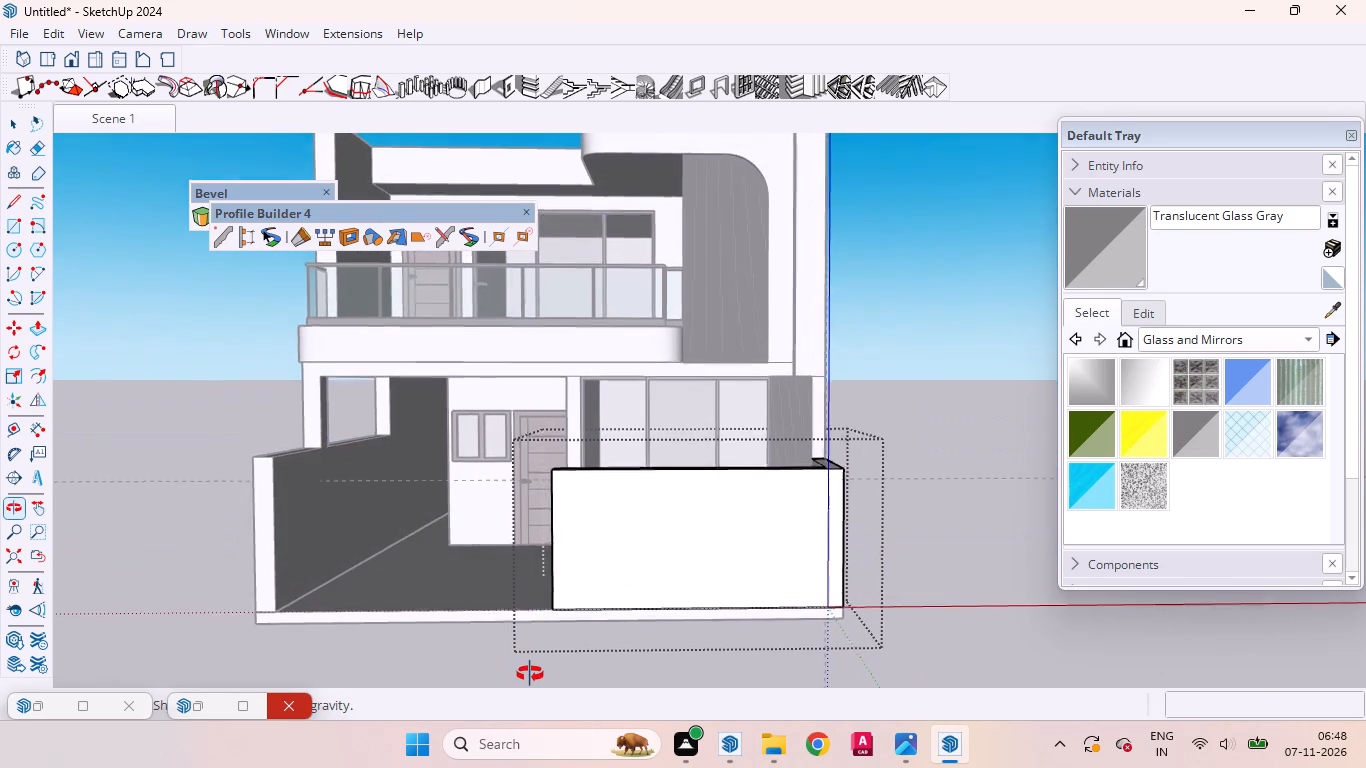
# Place a guide 8" in from the side wall's inner edge, crossing the top of the front wall near the corner.
pyautogui.moveTo(530, 674); pyautogui.dragTo(533, 696, button='middle')
pyautogui.press('space')
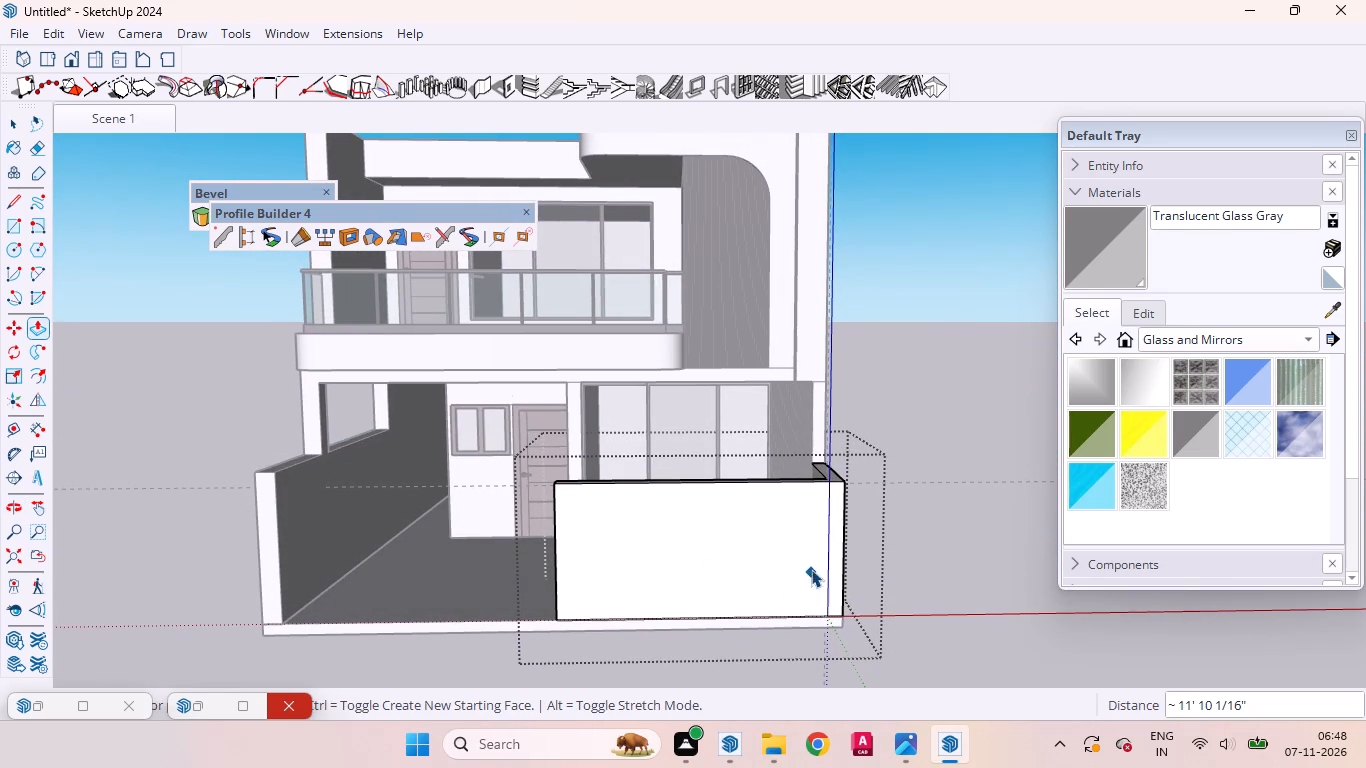
pyautogui.click(778, 548)
pyautogui.moveTo(789, 505); pyautogui.dragTo(798, 629, button='middle')
pyautogui.scroll(10, 814, 565)
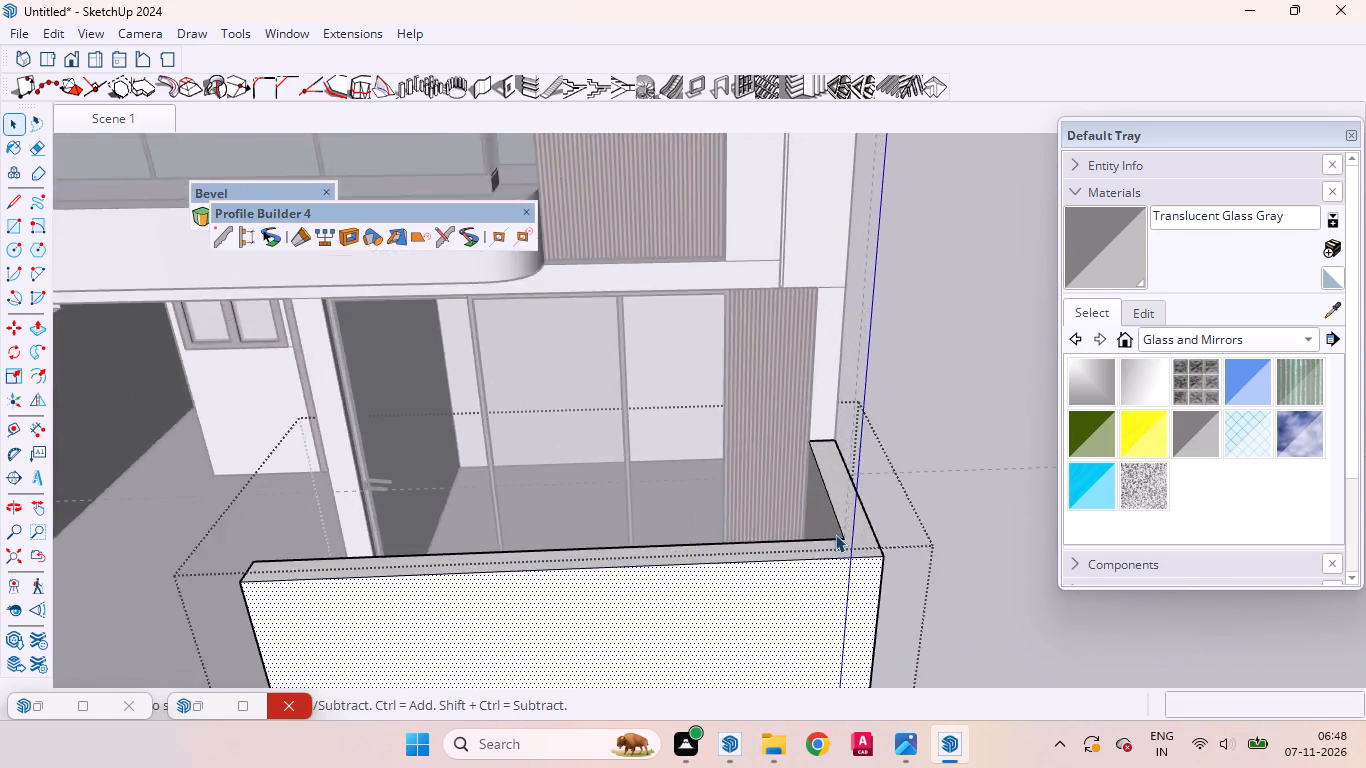
pyautogui.scroll(12, 835, 534)
pyautogui.scroll(-1, 853, 547)
pyautogui.scroll(1, 854, 548)
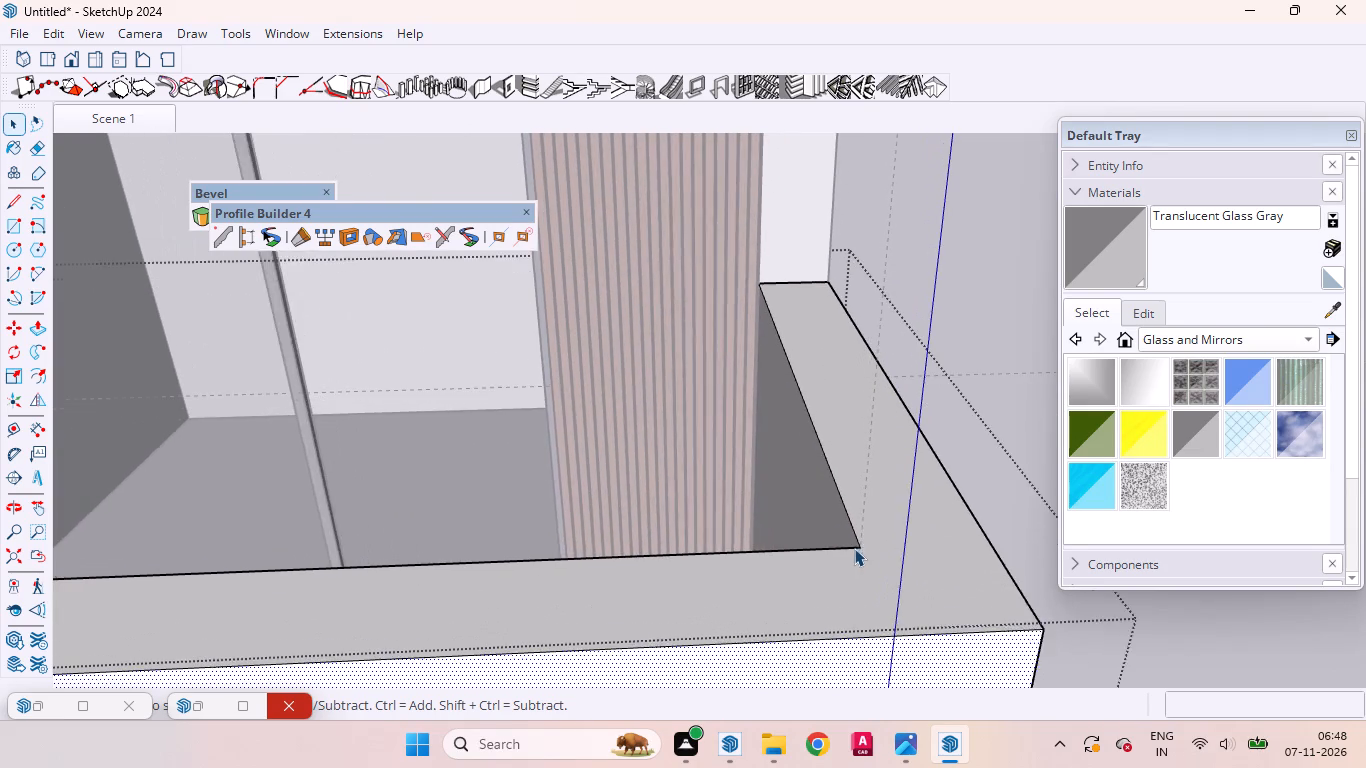
pyautogui.scroll(1, 854, 548)
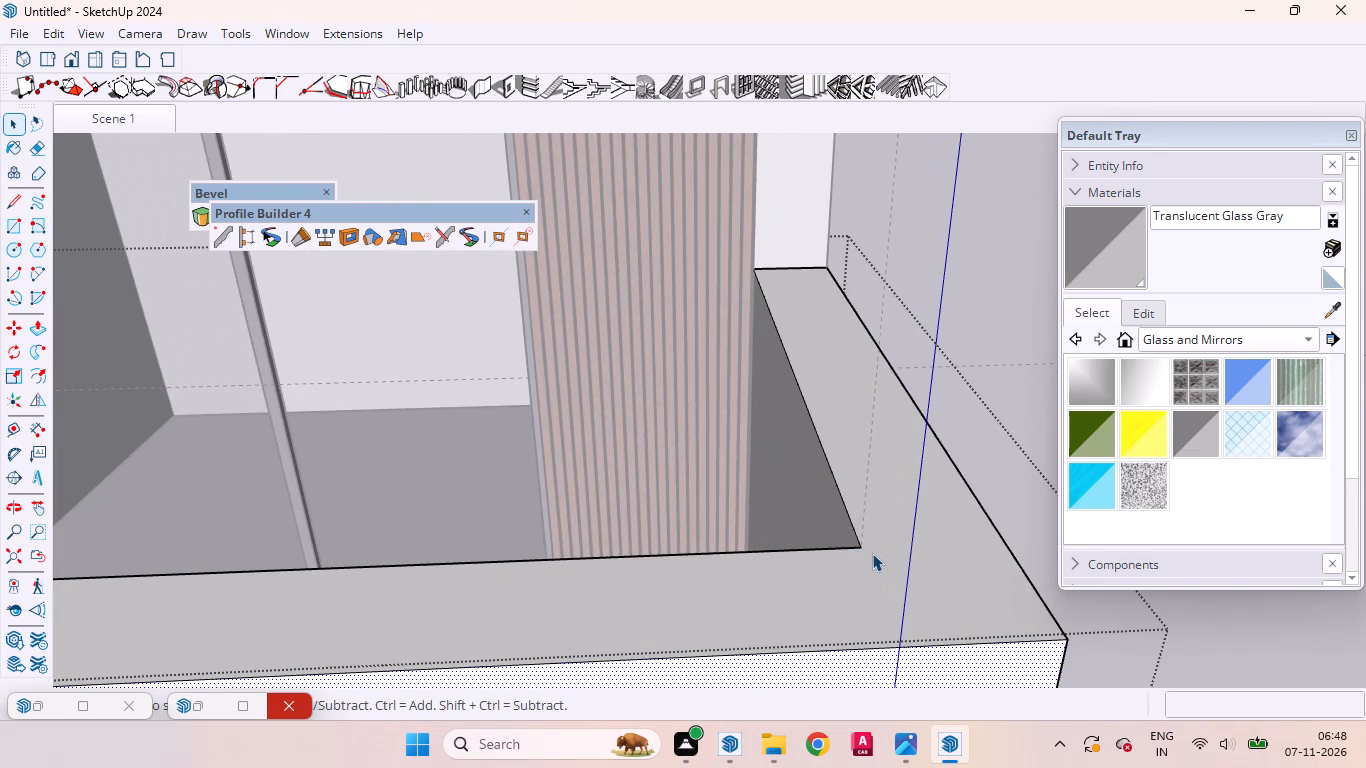
pyautogui.press('y')
pyautogui.press('t')
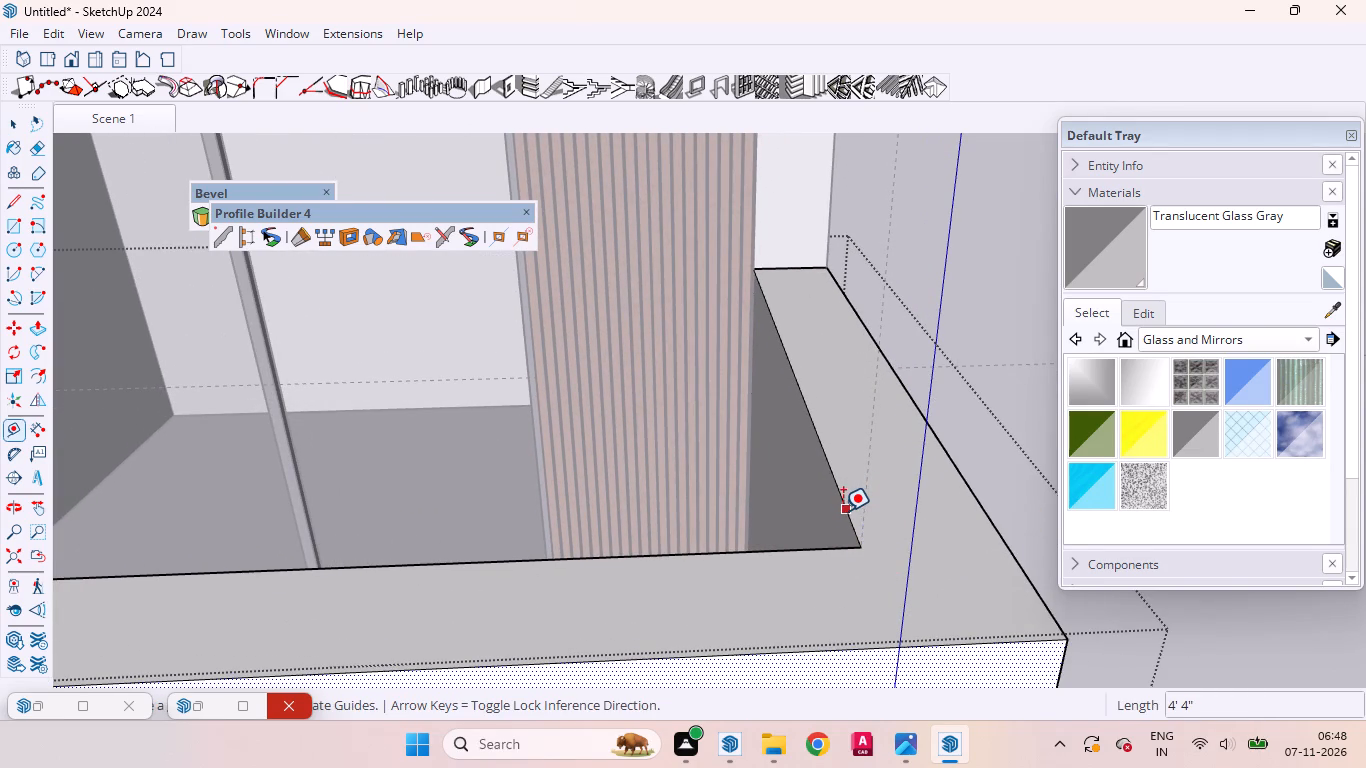
pyautogui.click(845, 510)
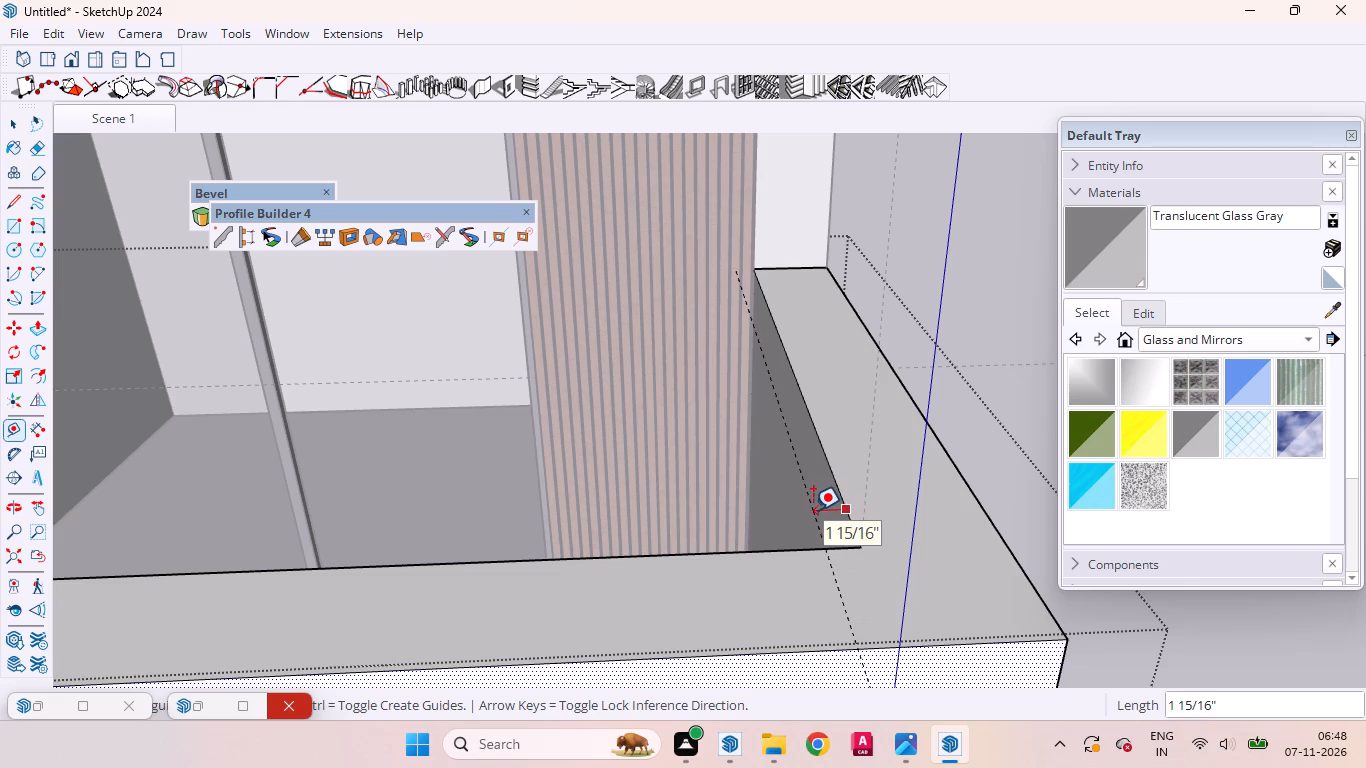
pyautogui.press('8')
pyautogui.press('Return')
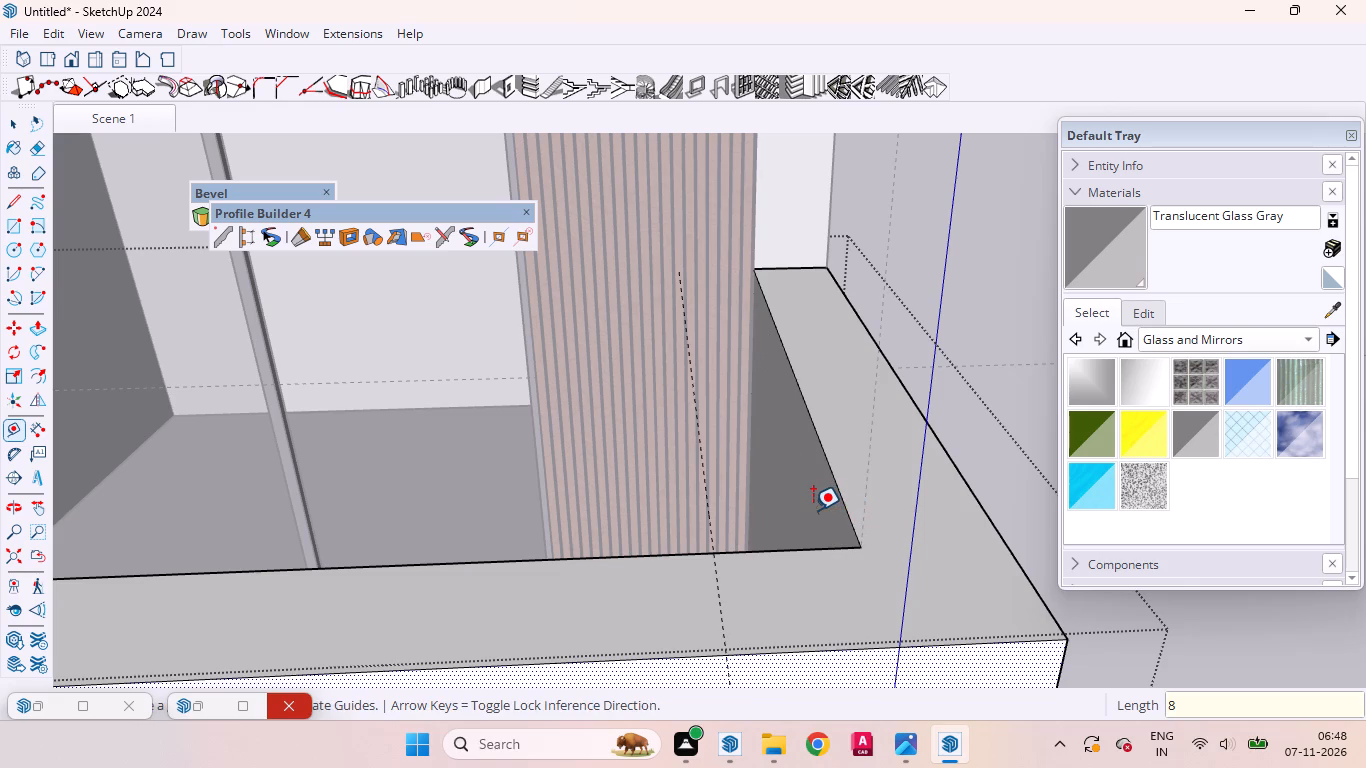
pyautogui.press('space')
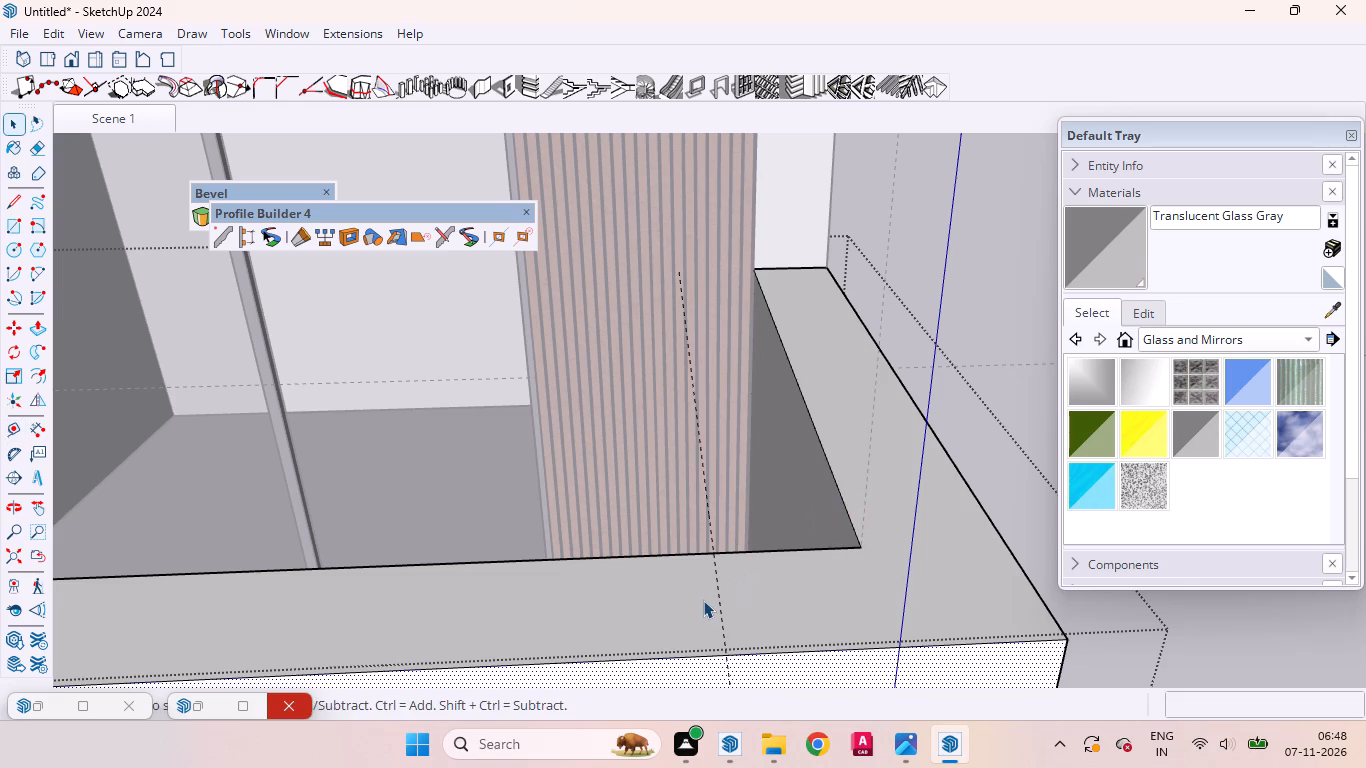
# Draw an 8" line along the guide across the front wall's top face to split off the corner portion.
pyautogui.click(703, 600)
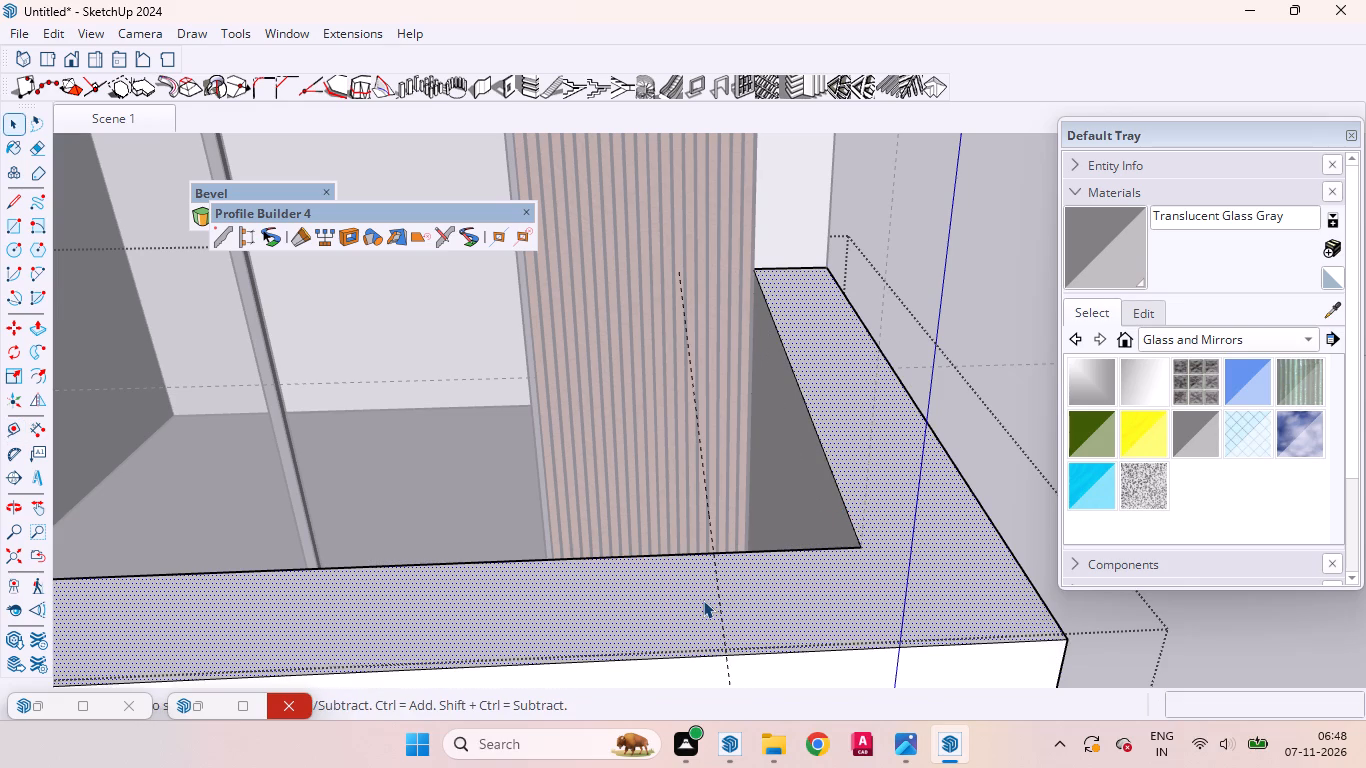
pyautogui.press('l')
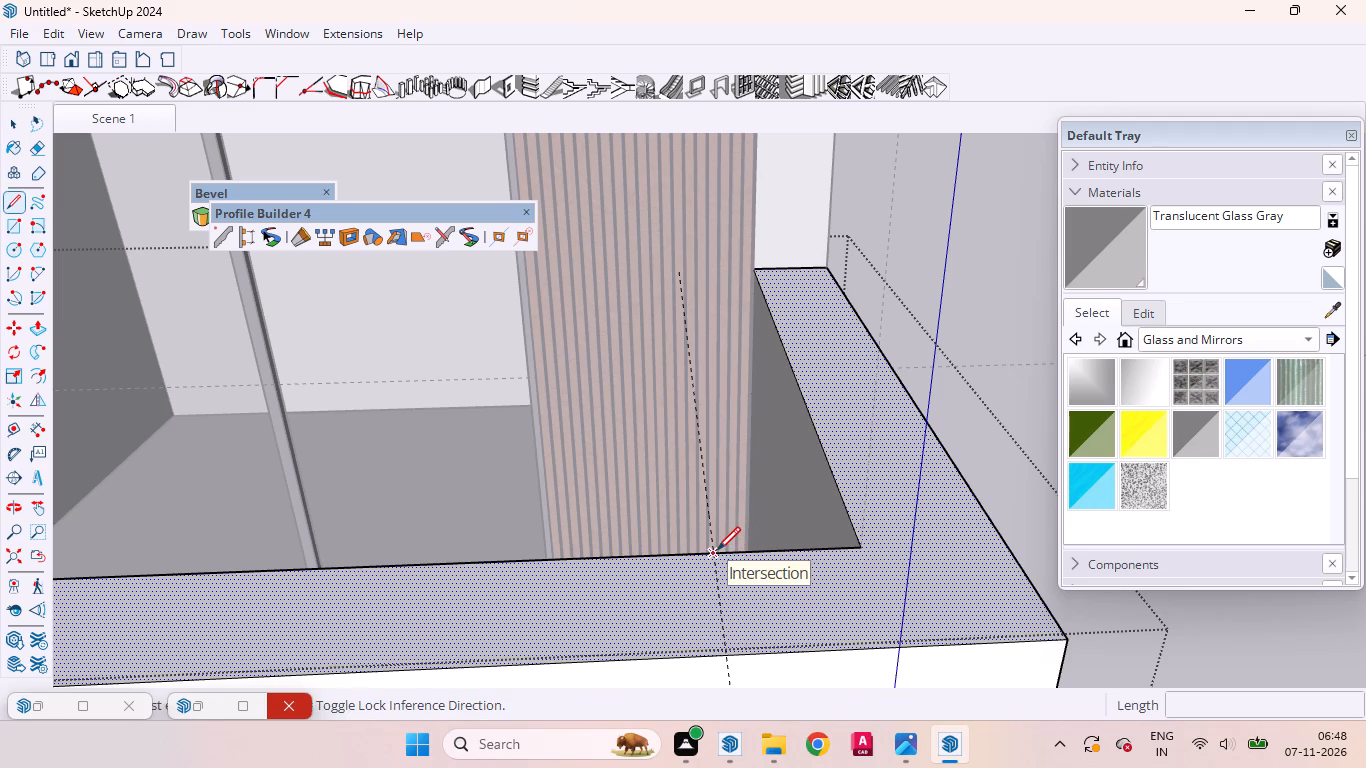
pyautogui.click(717, 550)
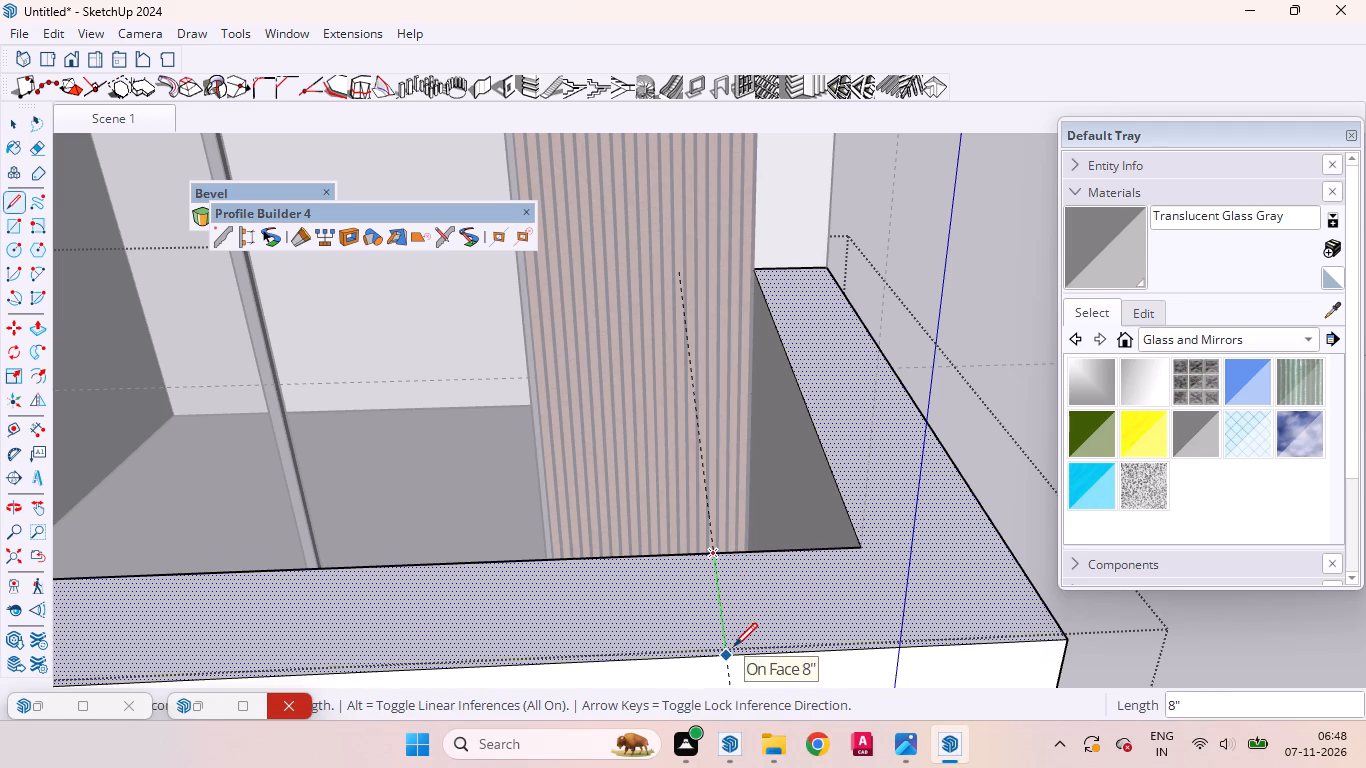
pyautogui.click(734, 646)
pyautogui.press('space')
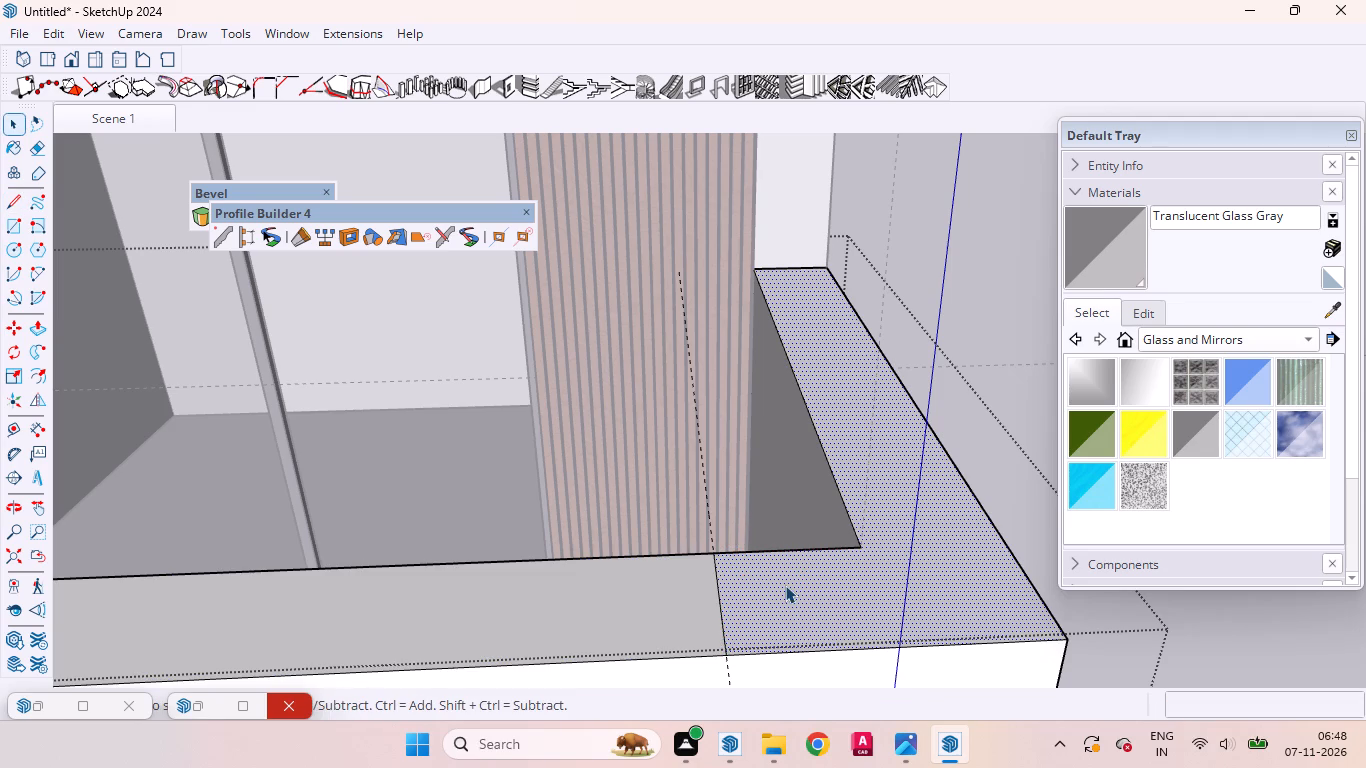
# Place a guide across the front wall's top face about 10" in from its free end.
pyautogui.scroll(-5, 794, 577)
pyautogui.moveTo(723, 569); pyautogui.dragTo(814, 568, button='middle')
pyautogui.click(736, 580)
pyautogui.scroll(-12, 802, 548)
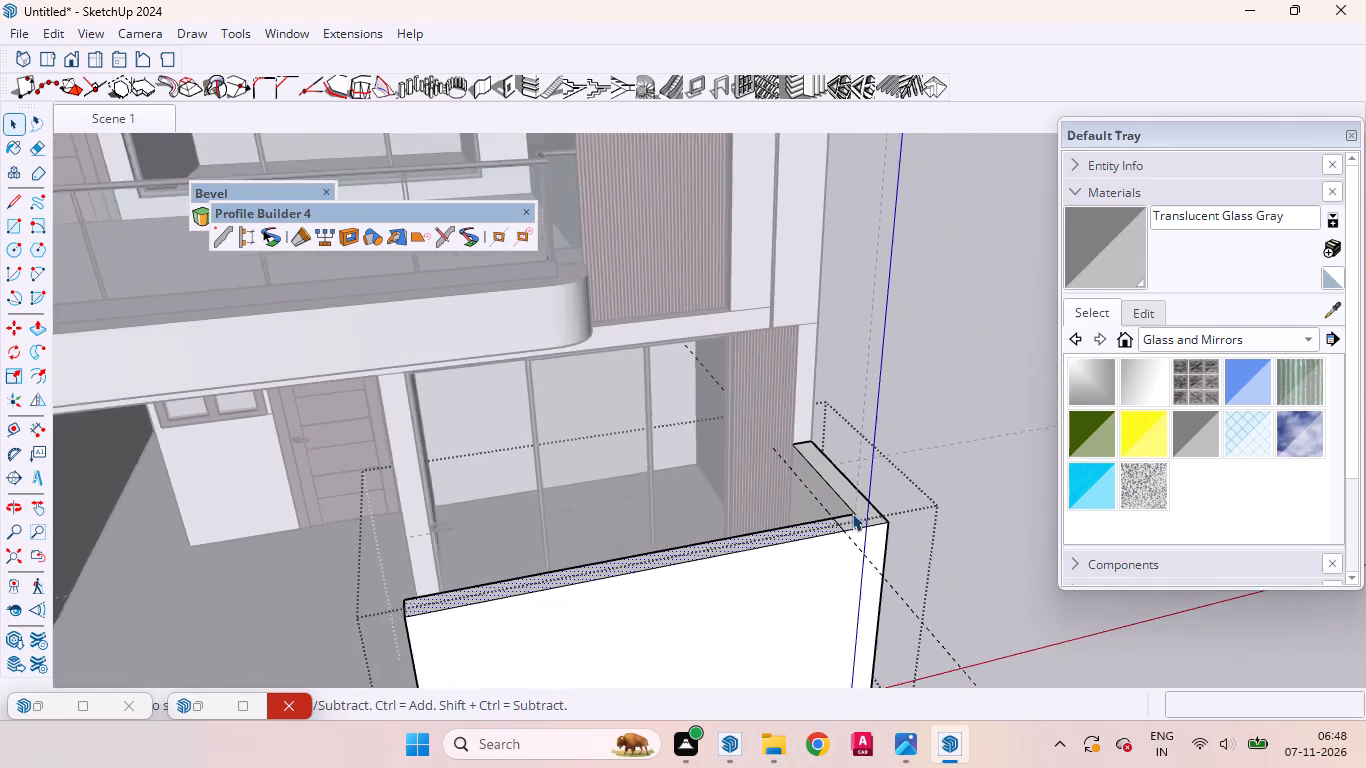
pyautogui.scroll(-1, 852, 513)
pyautogui.moveTo(842, 542); pyautogui.dragTo(870, 525, button='middle')
pyautogui.scroll(-4, 849, 534)
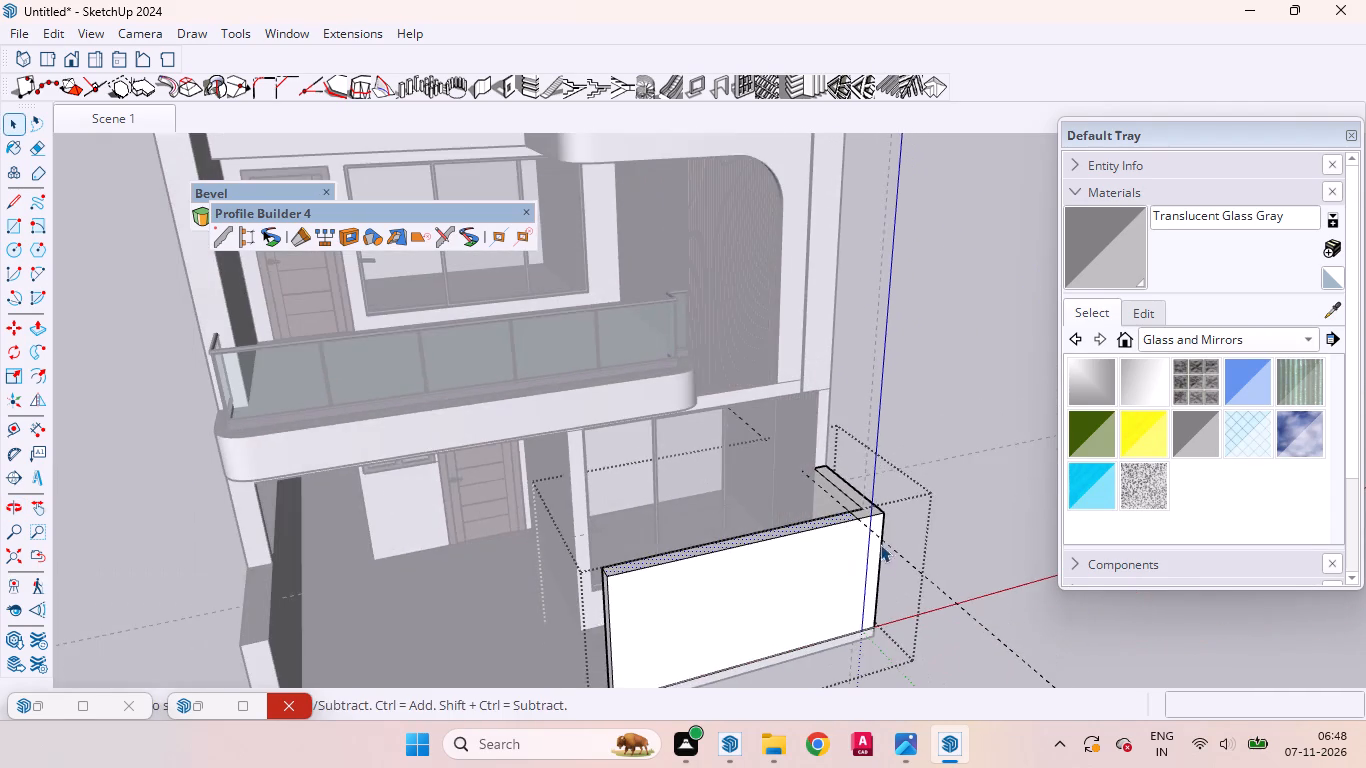
pyautogui.moveTo(864, 607); pyautogui.dragTo(753, 665, button='middle')
pyautogui.scroll(11, 518, 616)
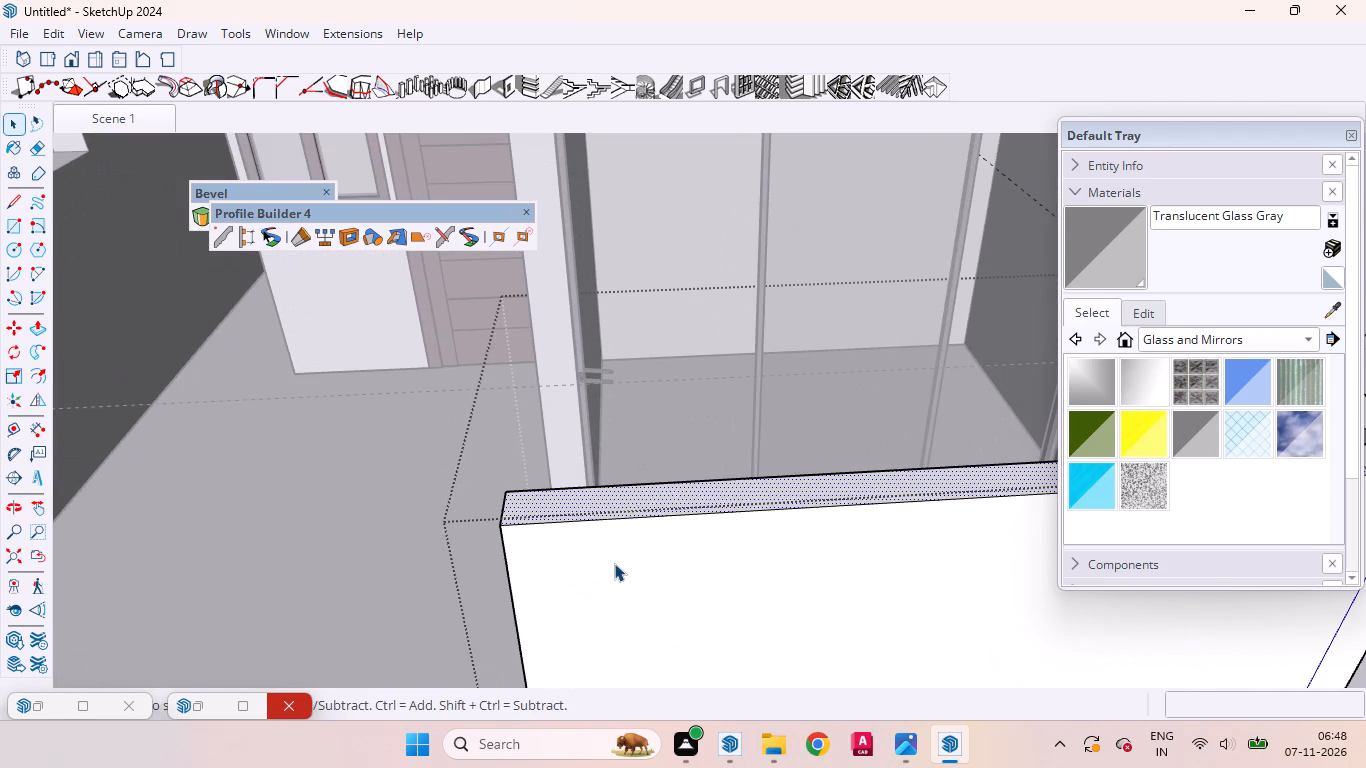
pyautogui.press('t')
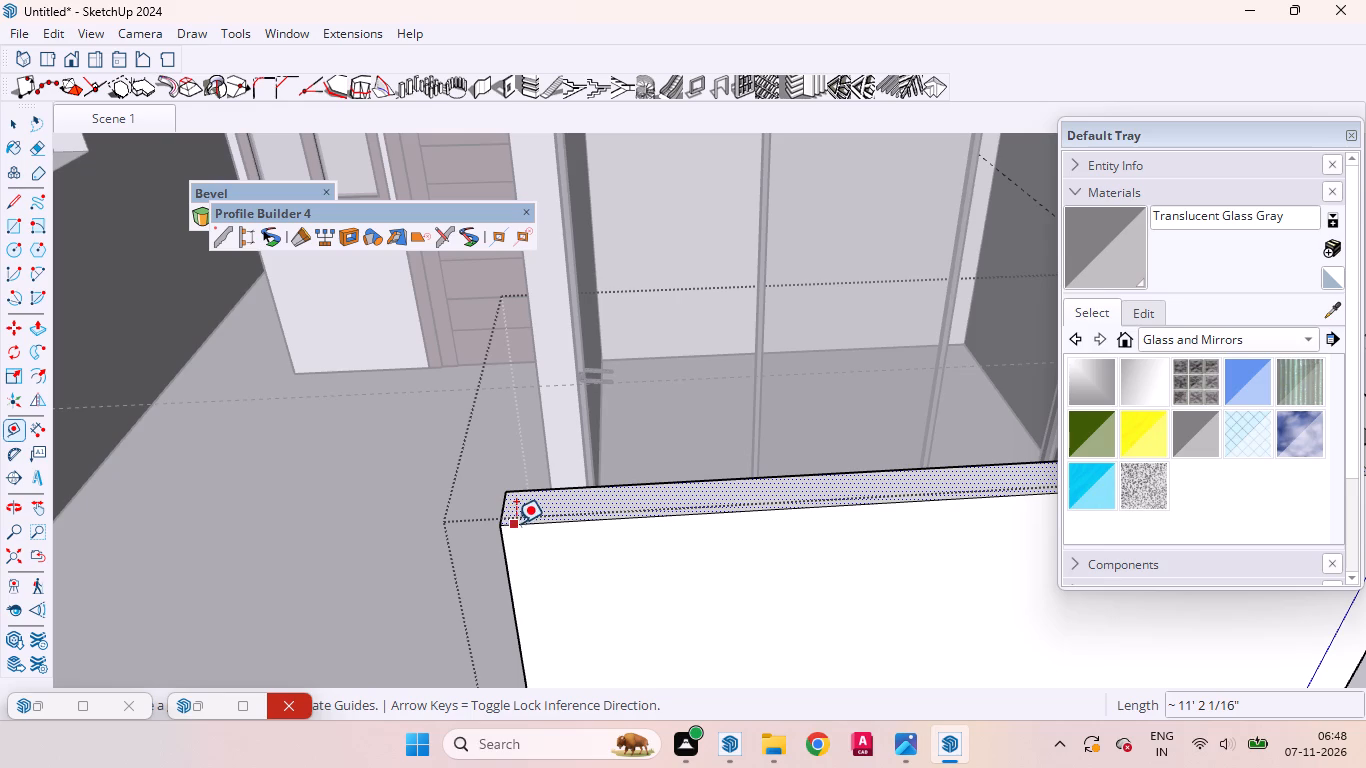
pyautogui.click(499, 505)
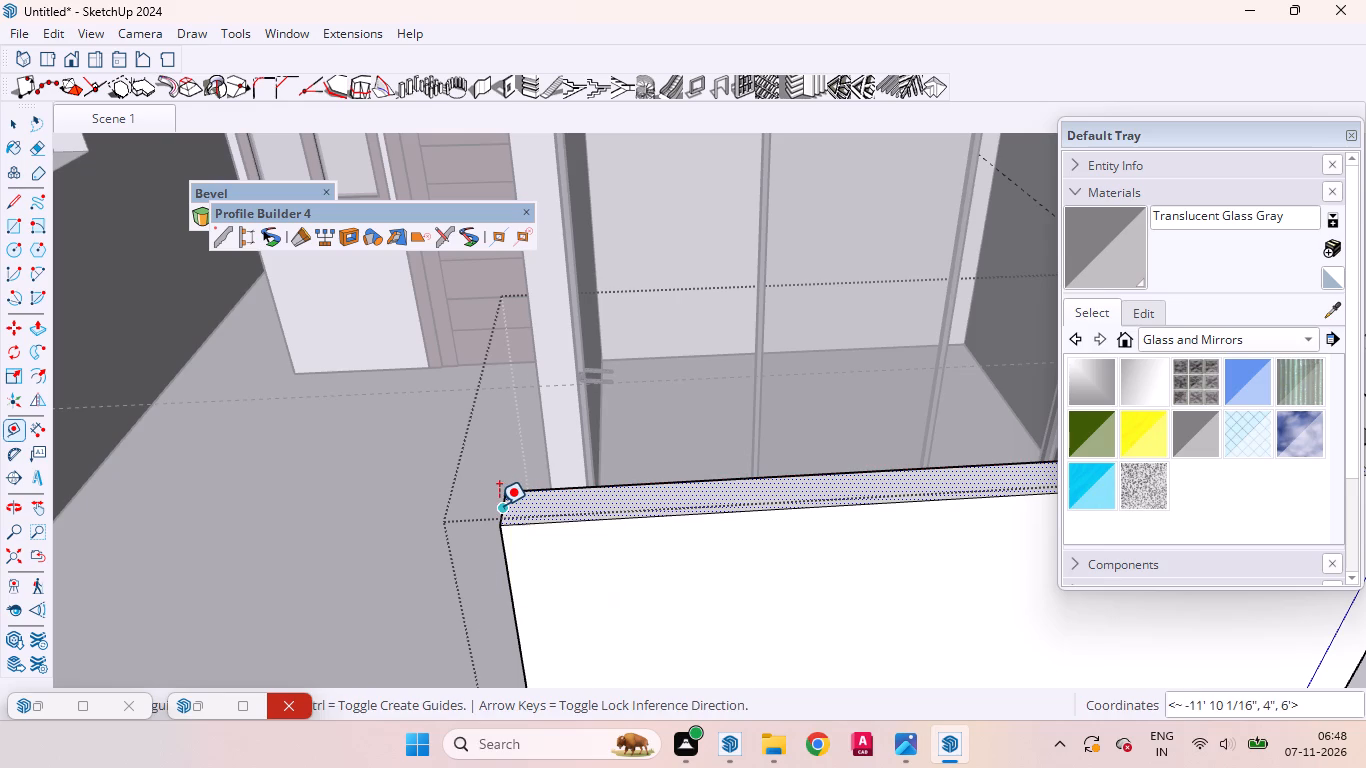
pyautogui.click(572, 506)
pyautogui.press('space')
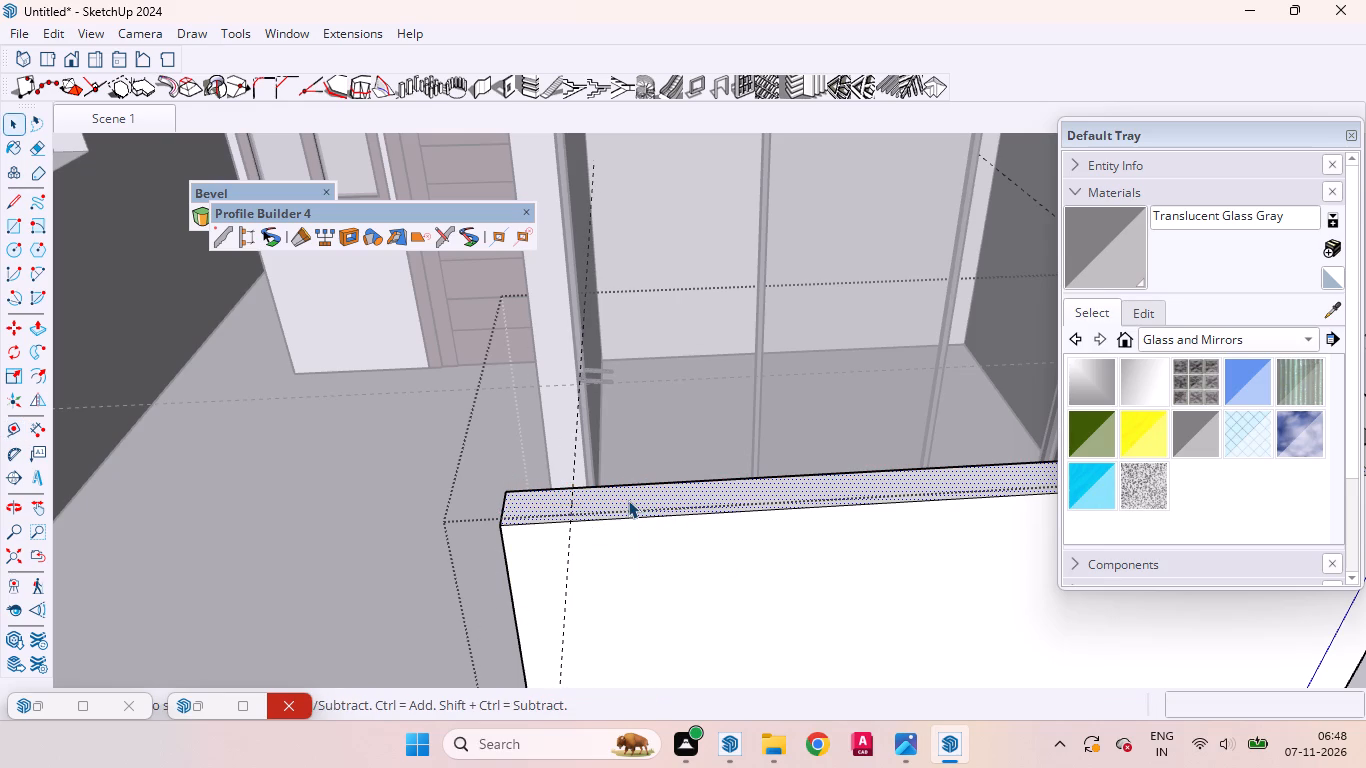
# Draw an 8" line along that guide across the top face to separate the end portion.
pyautogui.press('l')
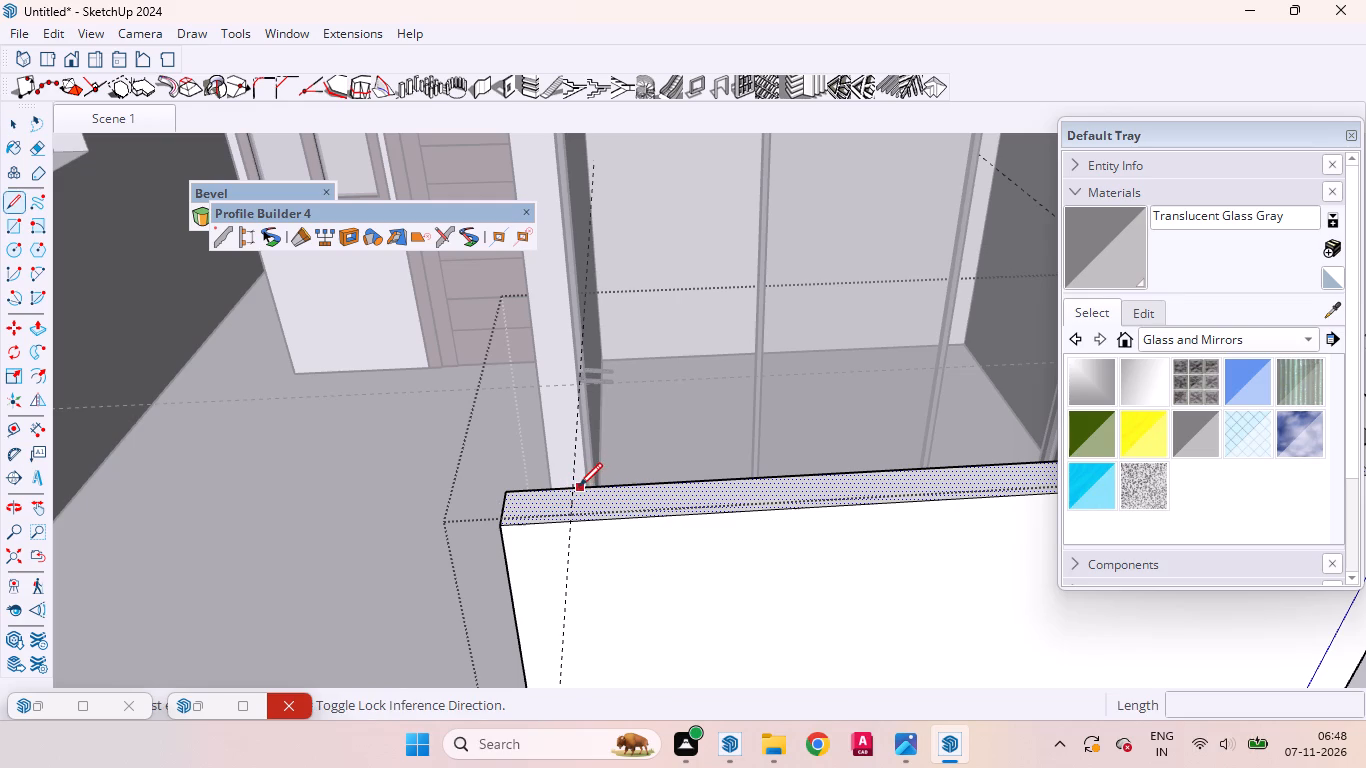
pyautogui.click(579, 486)
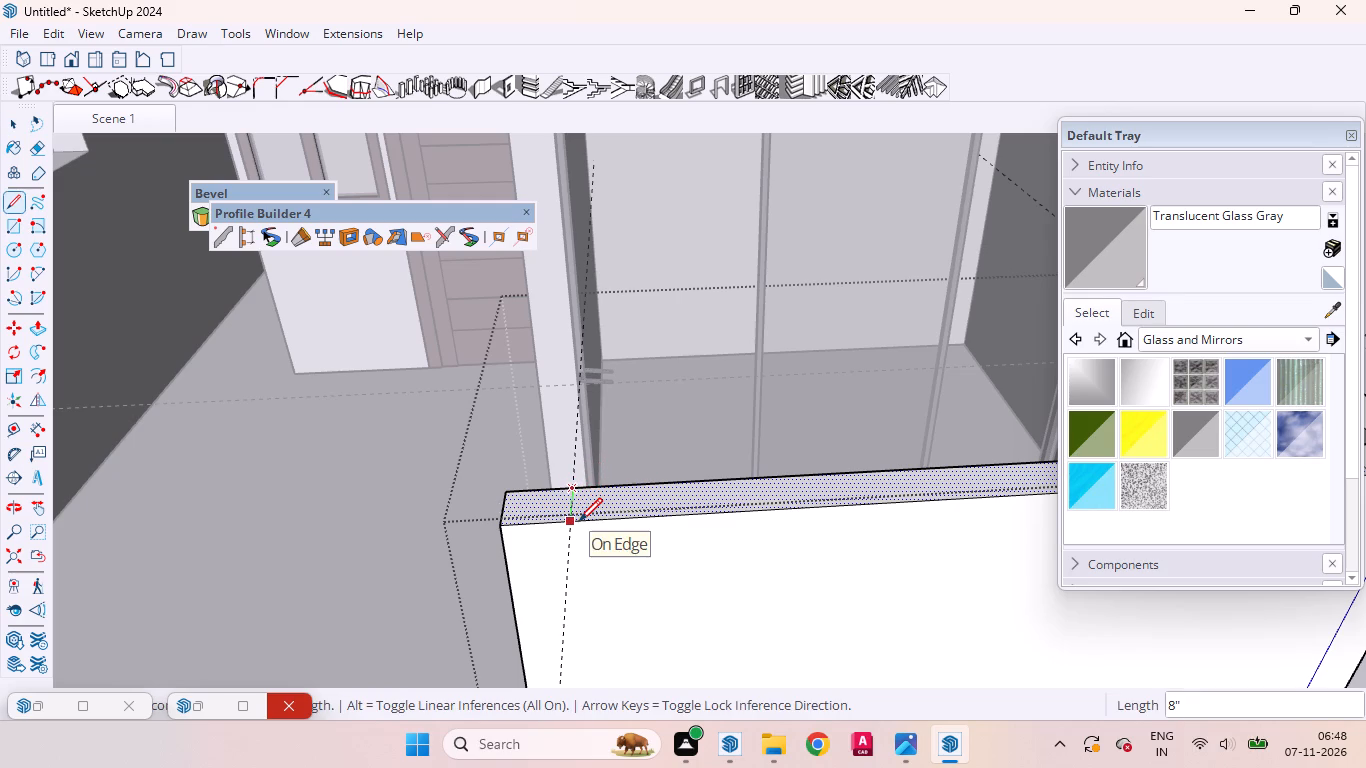
pyautogui.click(579, 521)
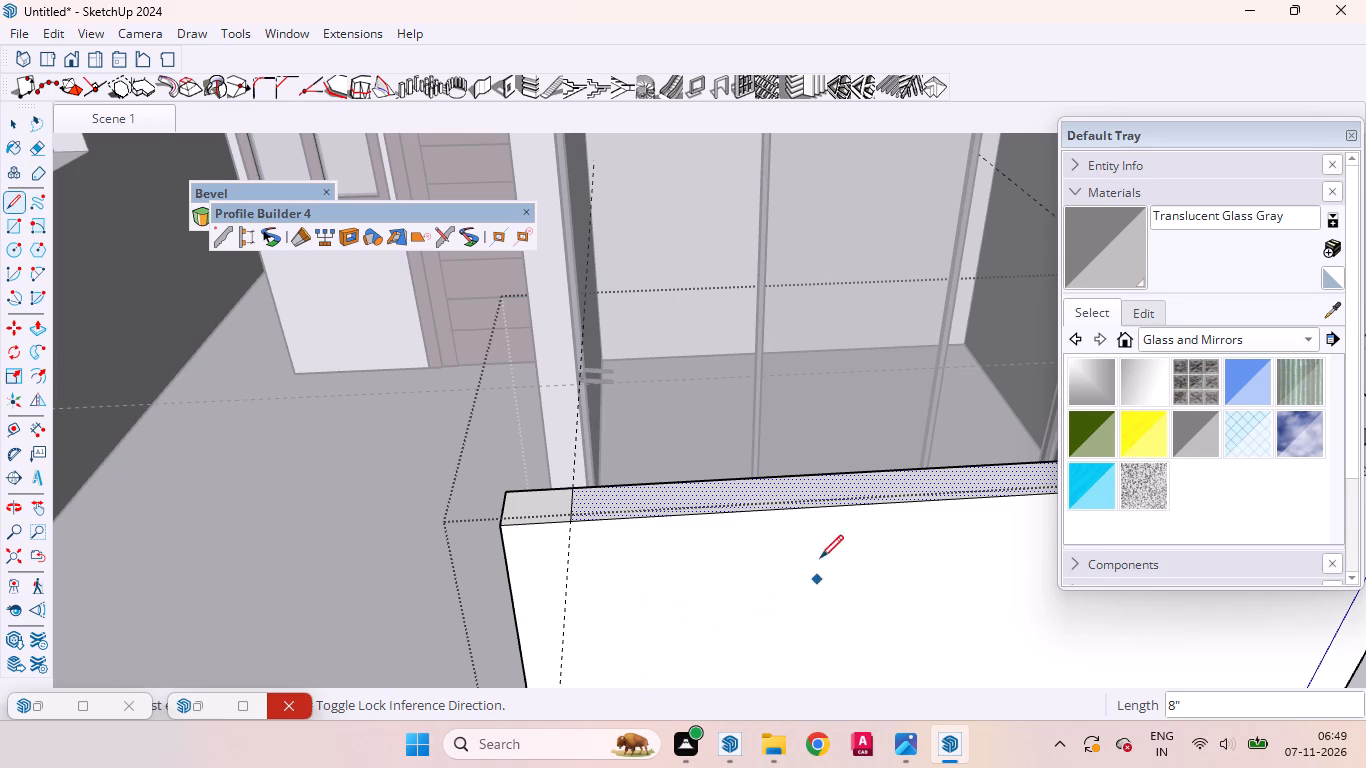
pyautogui.press('space')
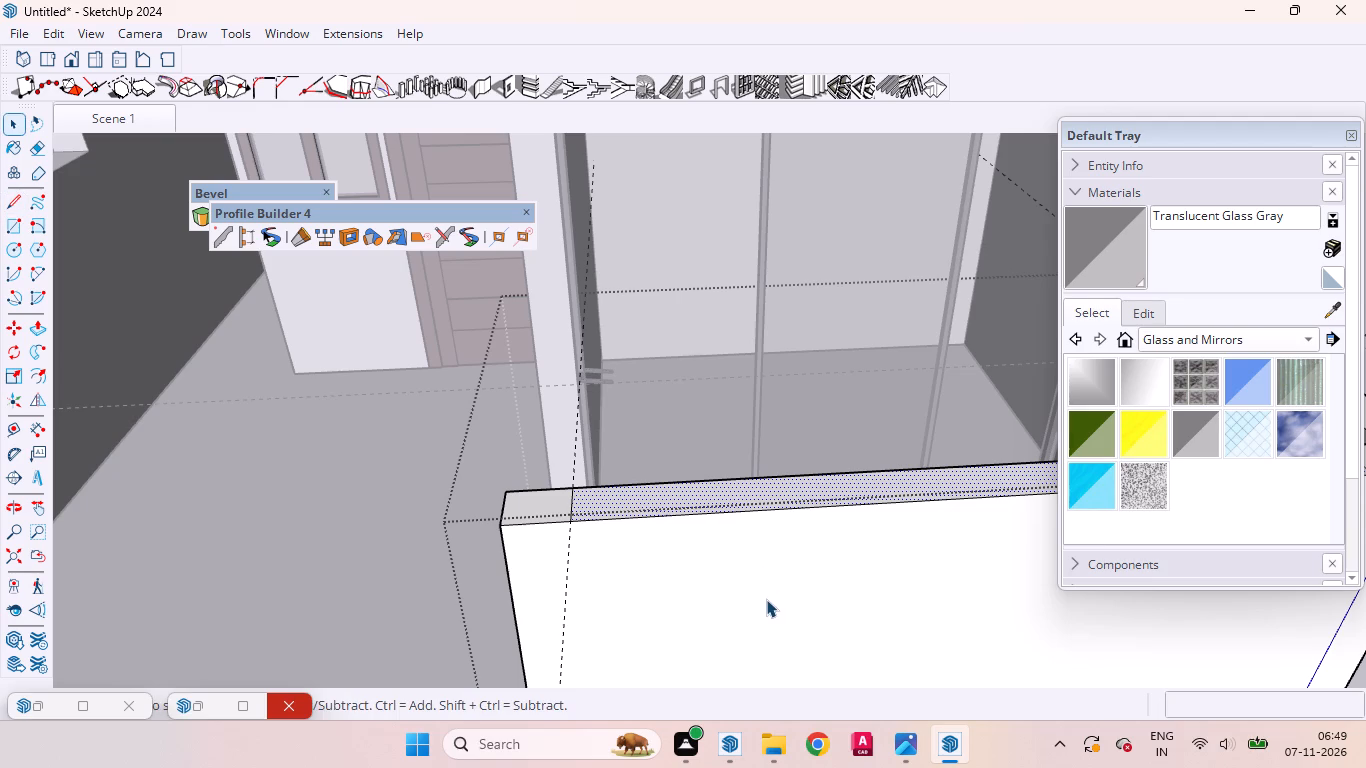
# Push the middle section of the front wall's top face down by 12", leaving raised ends.
pyautogui.scroll(-9, 766, 599)
pyautogui.moveTo(740, 550); pyautogui.dragTo(657, 512, button='middle')
pyautogui.scroll(5, 950, 572)
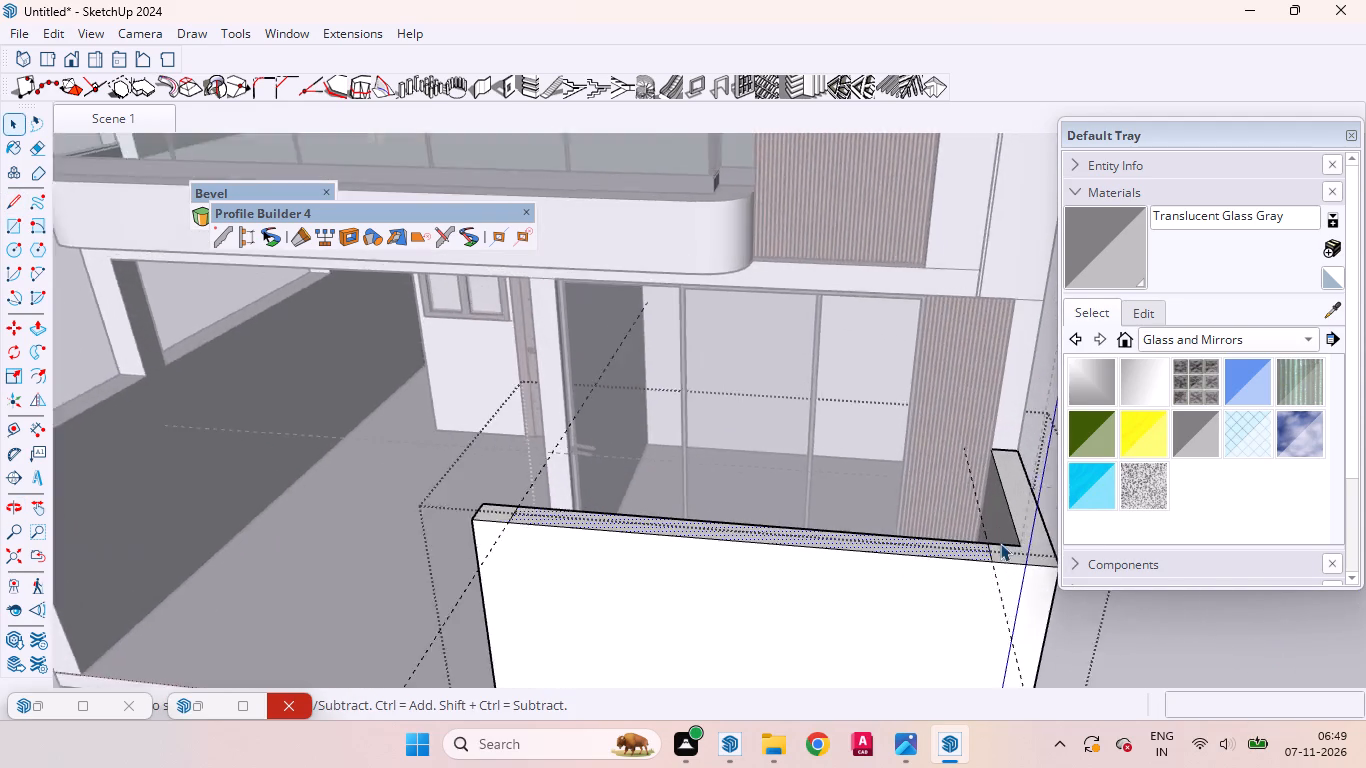
pyautogui.scroll(5, 1000, 543)
pyautogui.scroll(-3, 985, 561)
pyautogui.scroll(2, 985, 561)
pyautogui.scroll(-5, 895, 541)
pyautogui.moveTo(825, 588); pyautogui.dragTo(884, 585, button='middle')
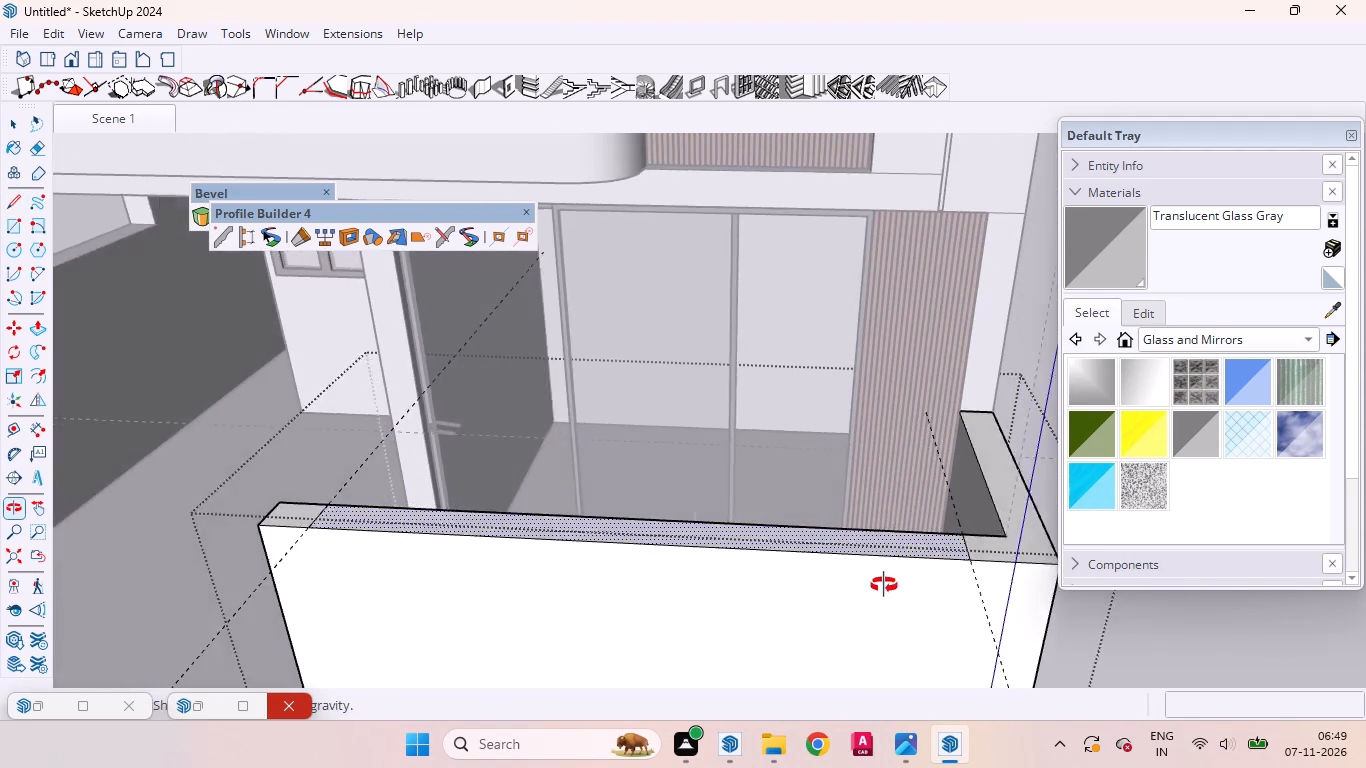
pyautogui.moveTo(884, 585); pyautogui.dragTo(909, 570, button='middle')
pyautogui.press('p')
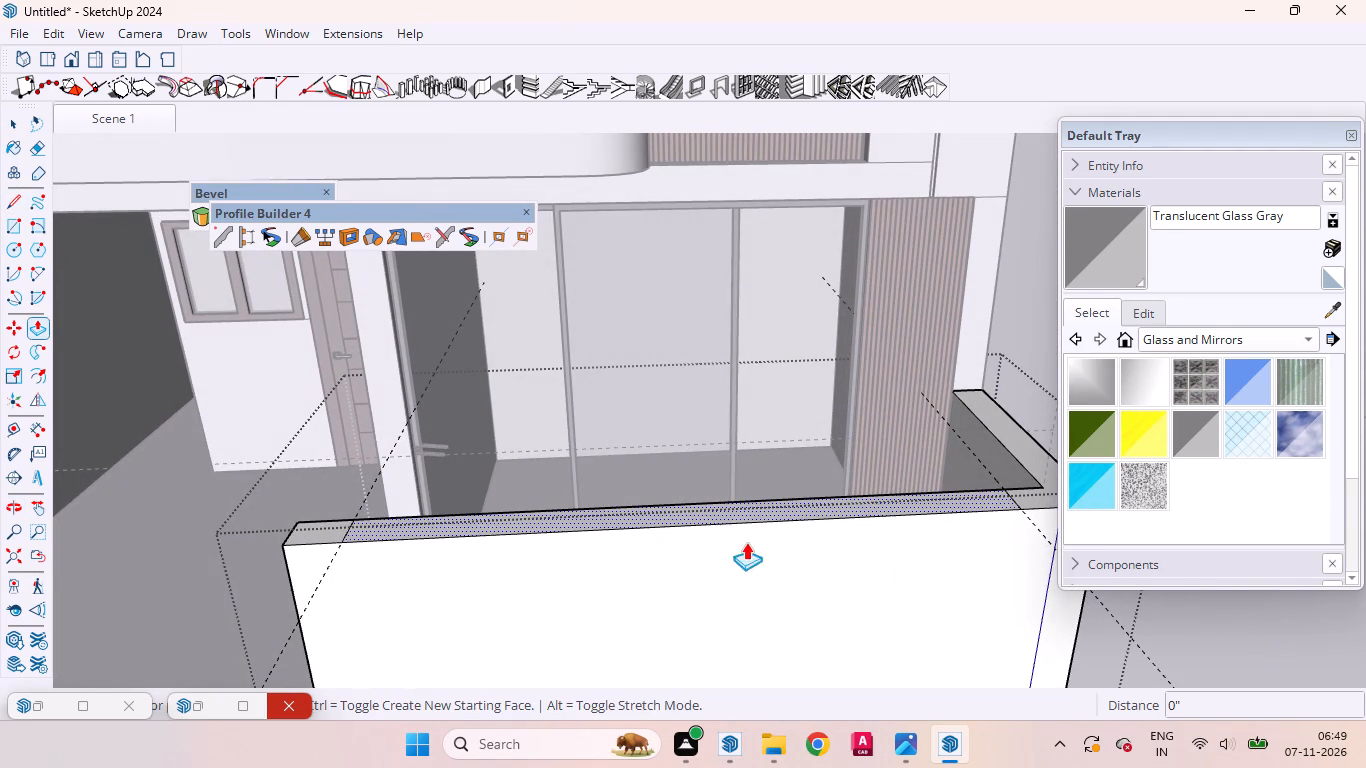
pyautogui.scroll(5, 713, 526)
pyautogui.moveTo(709, 507); pyautogui.dragTo(724, 554)
pyautogui.write('12')
pyautogui.press('Return')
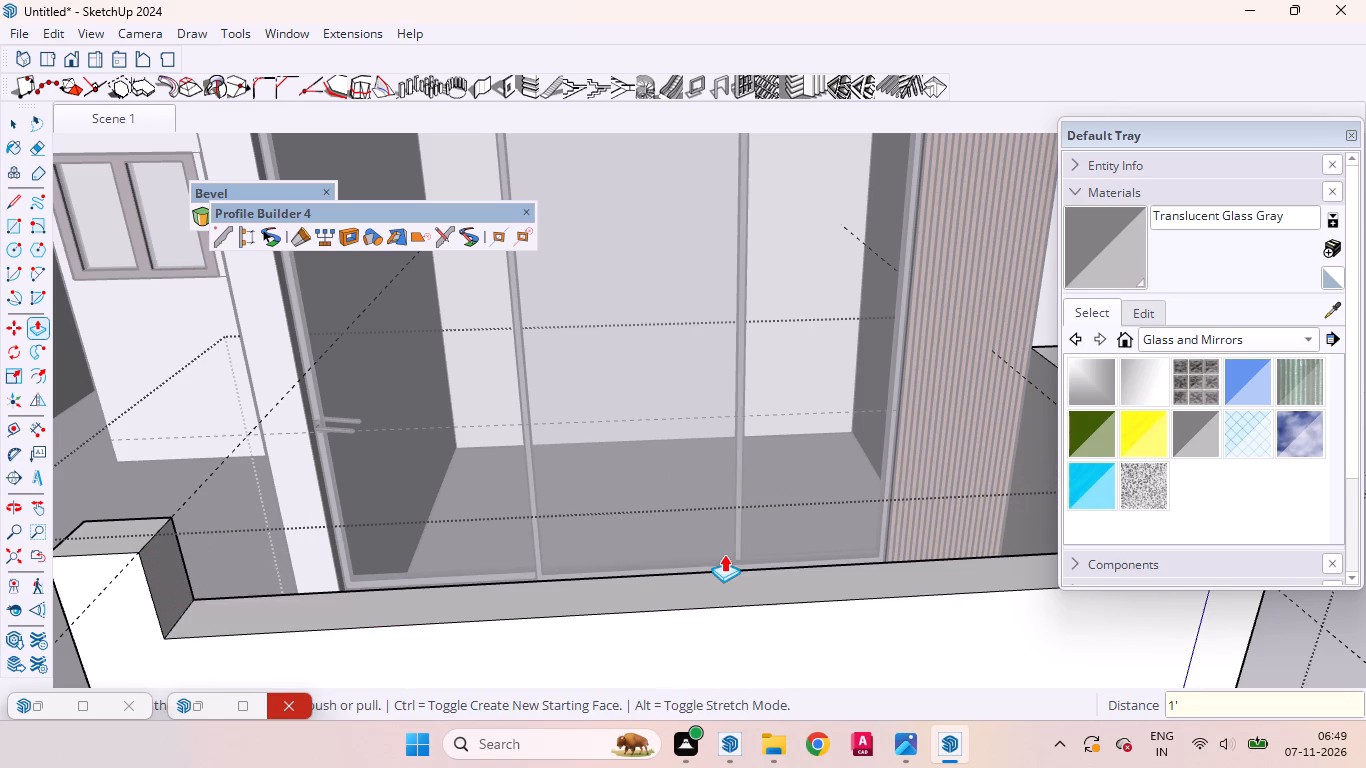
pyautogui.press('space')
# Draw a vertical line on the front face from the recess's lower corner at the free end down to the wall's base.
pyautogui.scroll(-10, 750, 554)
pyautogui.moveTo(757, 535); pyautogui.dragTo(768, 393, button='middle')
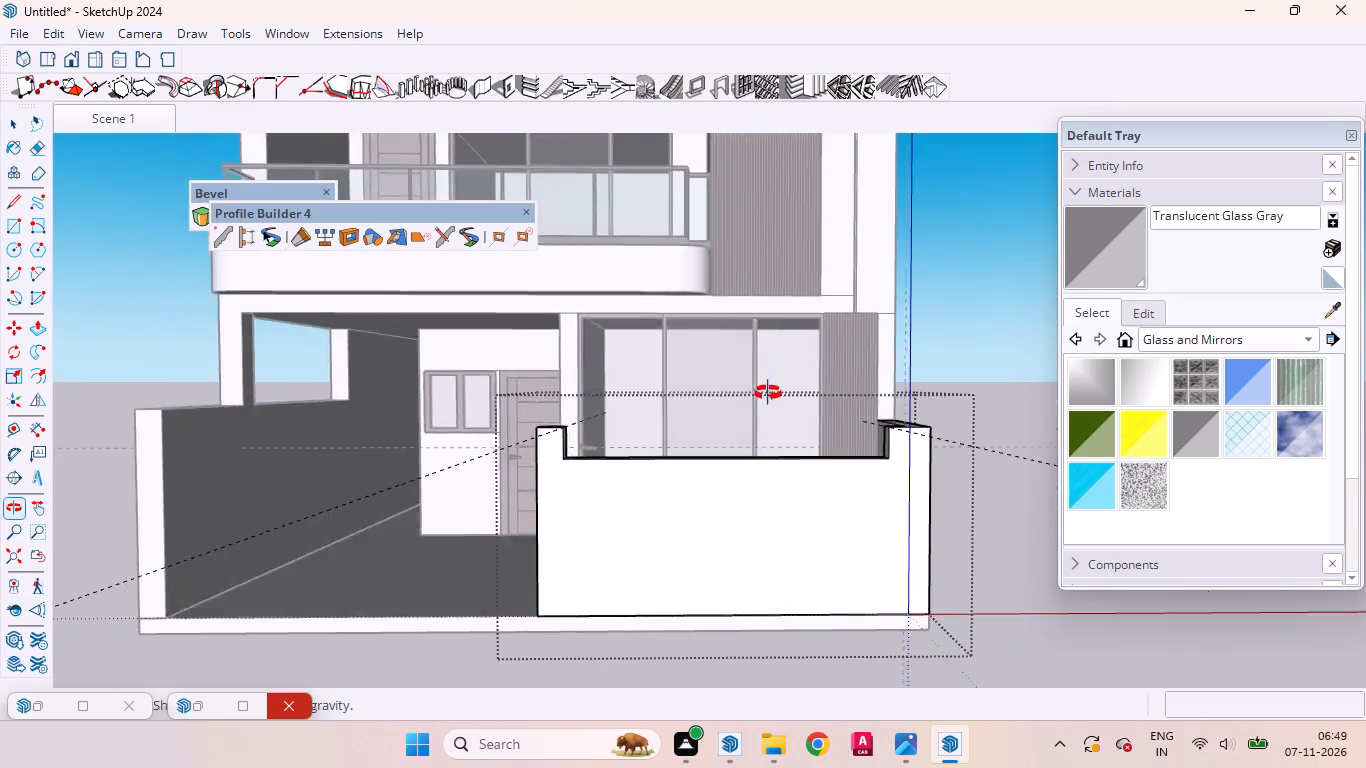
pyautogui.moveTo(768, 393); pyautogui.dragTo(773, 485, button='middle')
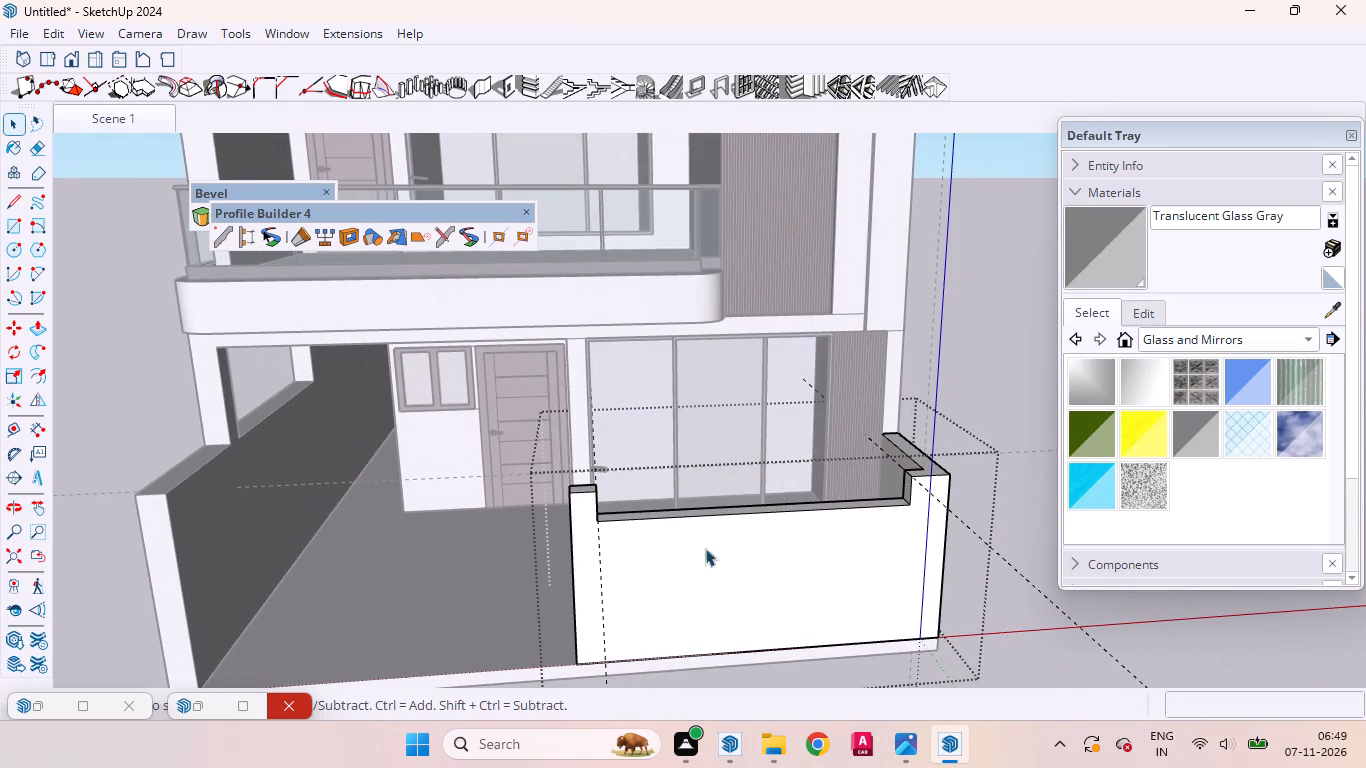
pyautogui.click(718, 574)
pyautogui.scroll(4, 578, 577)
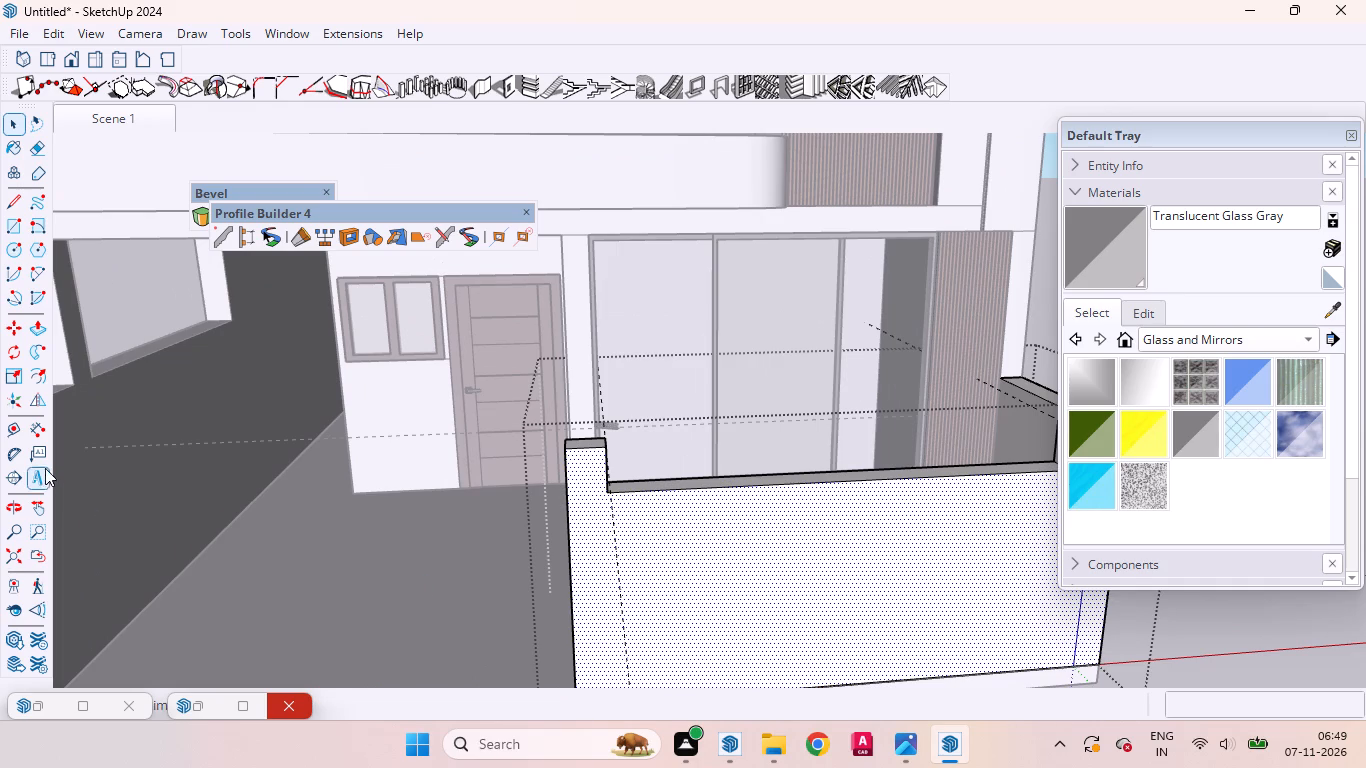
pyautogui.press('l')
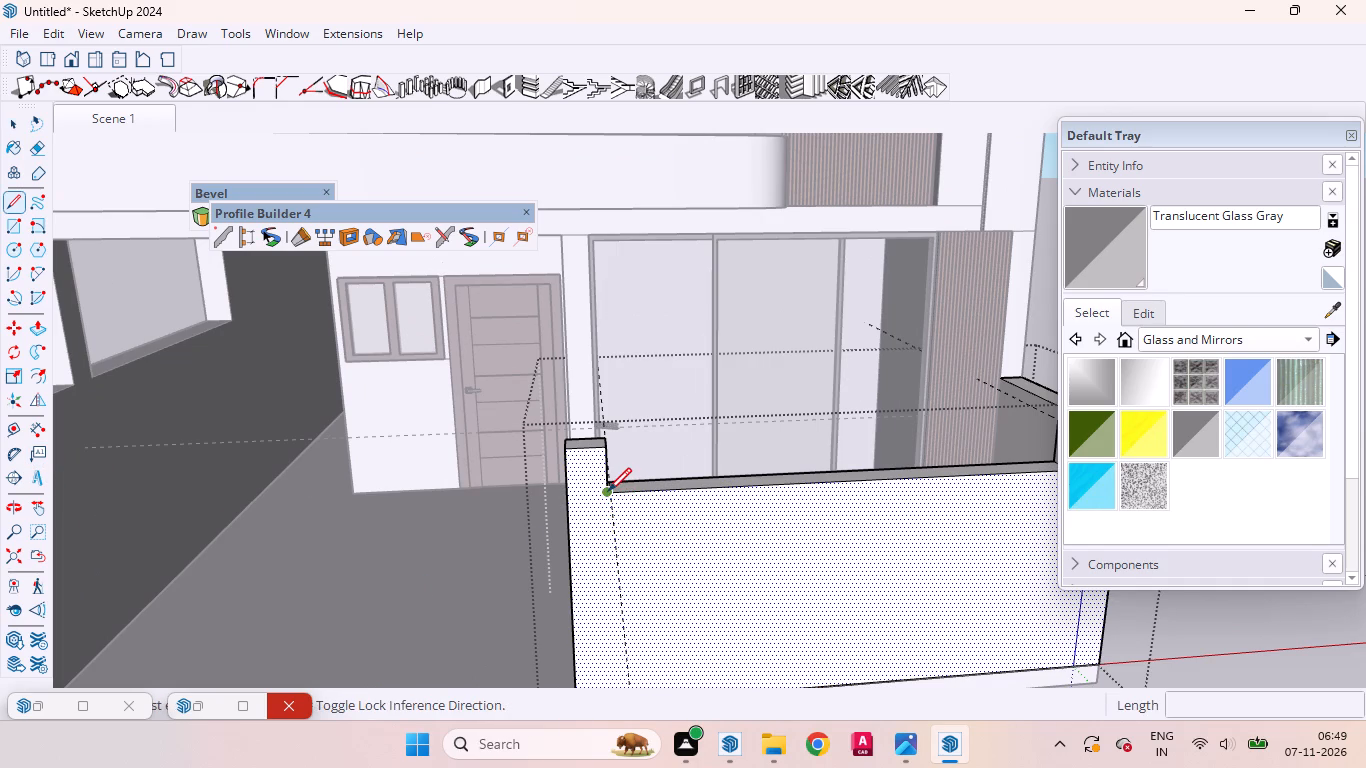
pyautogui.moveTo(608, 491); pyautogui.dragTo(625, 526)
pyautogui.scroll(-4, 649, 587)
pyautogui.scroll(-4, 619, 488)
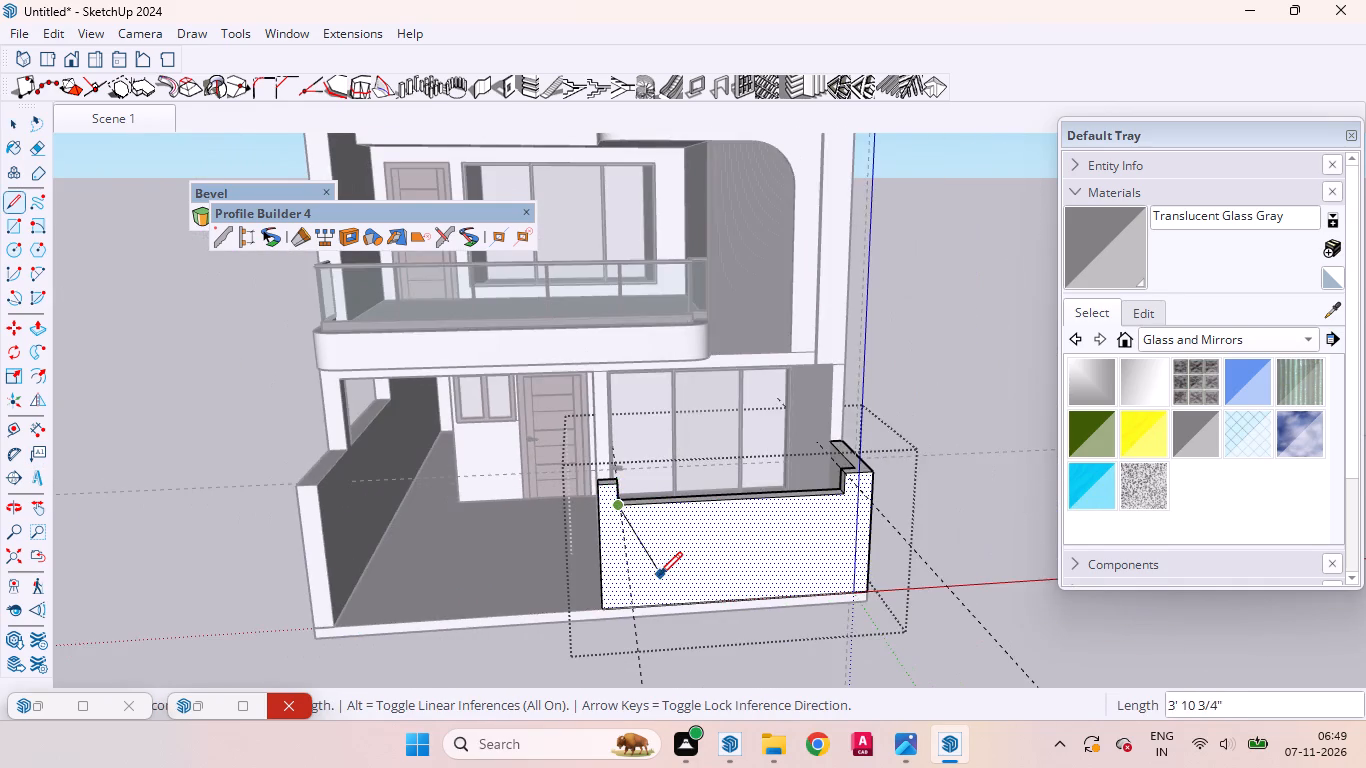
pyautogui.scroll(14, 659, 575)
pyautogui.scroll(2, 559, 621)
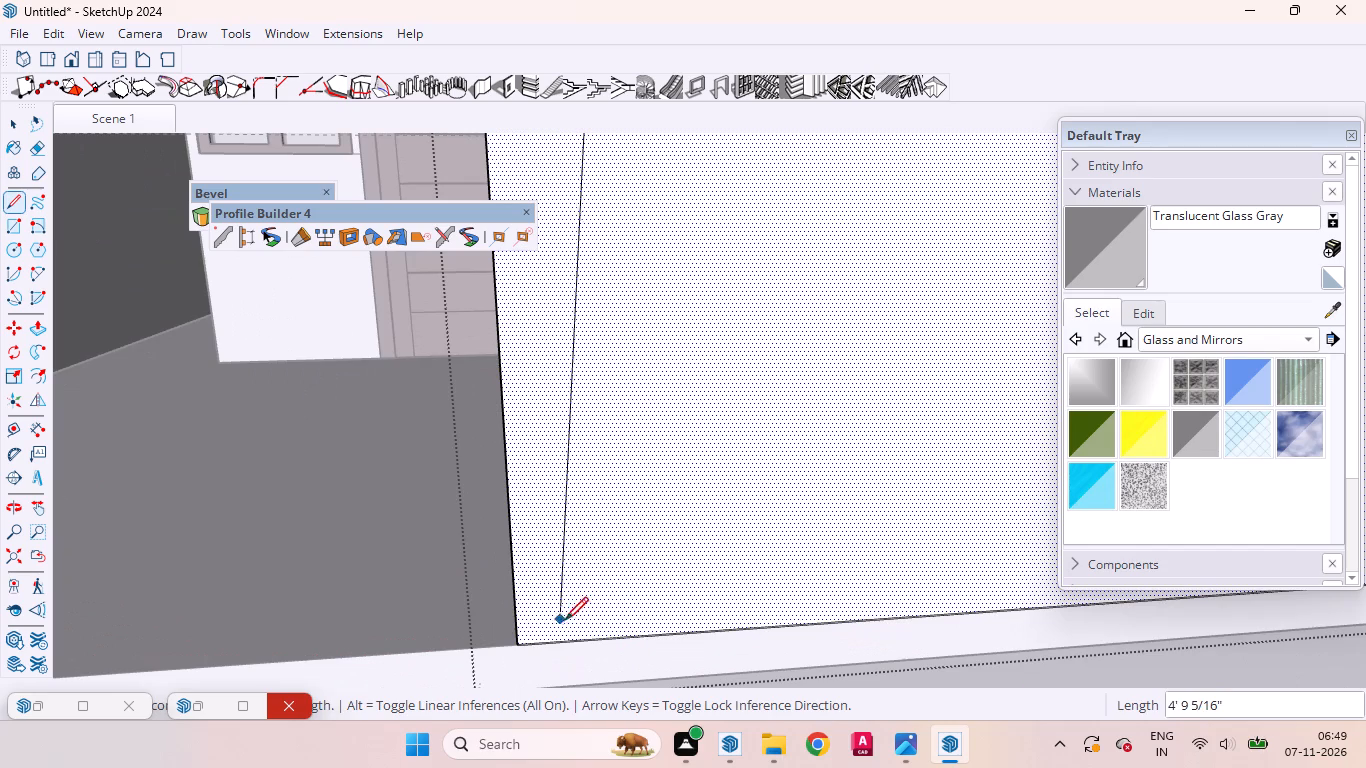
pyautogui.moveTo(617, 620); pyautogui.dragTo(672, 625, button='middle')
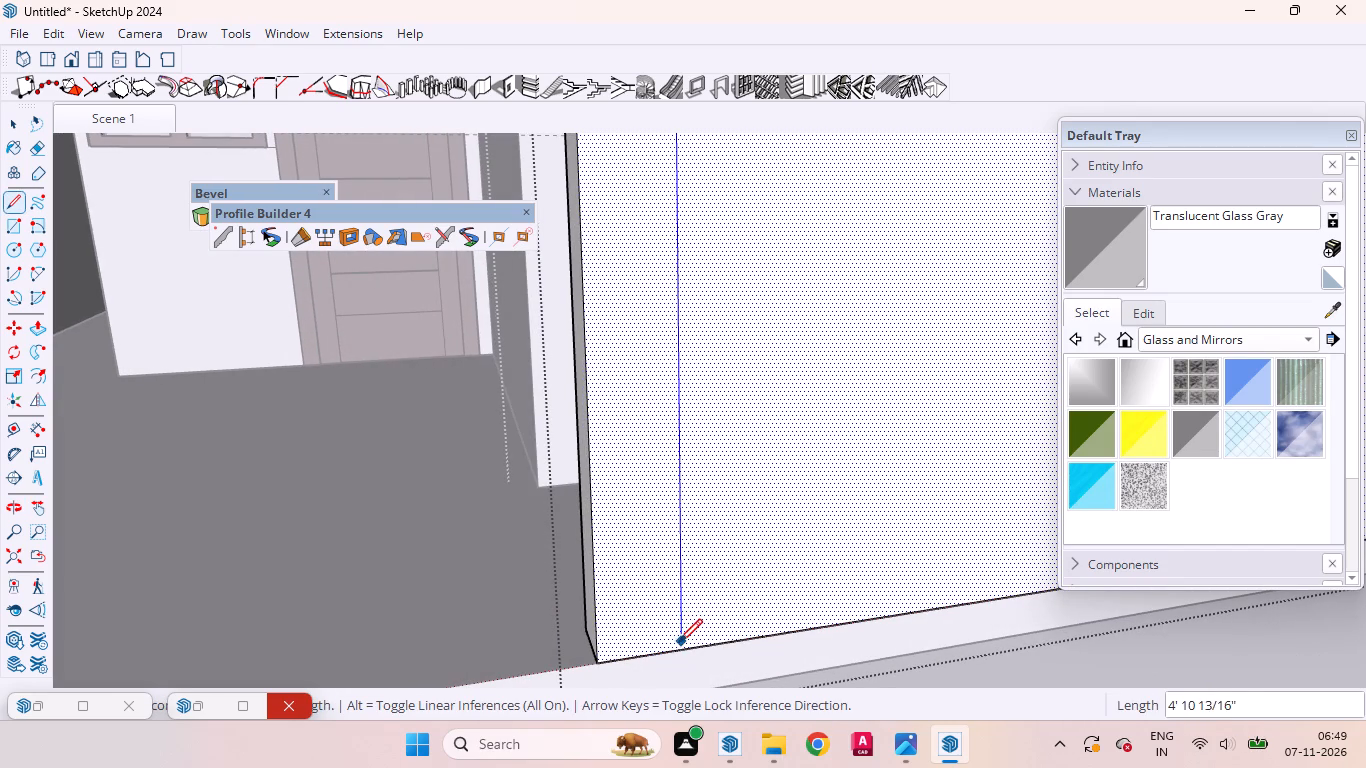
pyautogui.click(678, 645)
pyautogui.scroll(-3, 600, 628)
pyautogui.scroll(1, 600, 628)
pyautogui.scroll(-7, 600, 628)
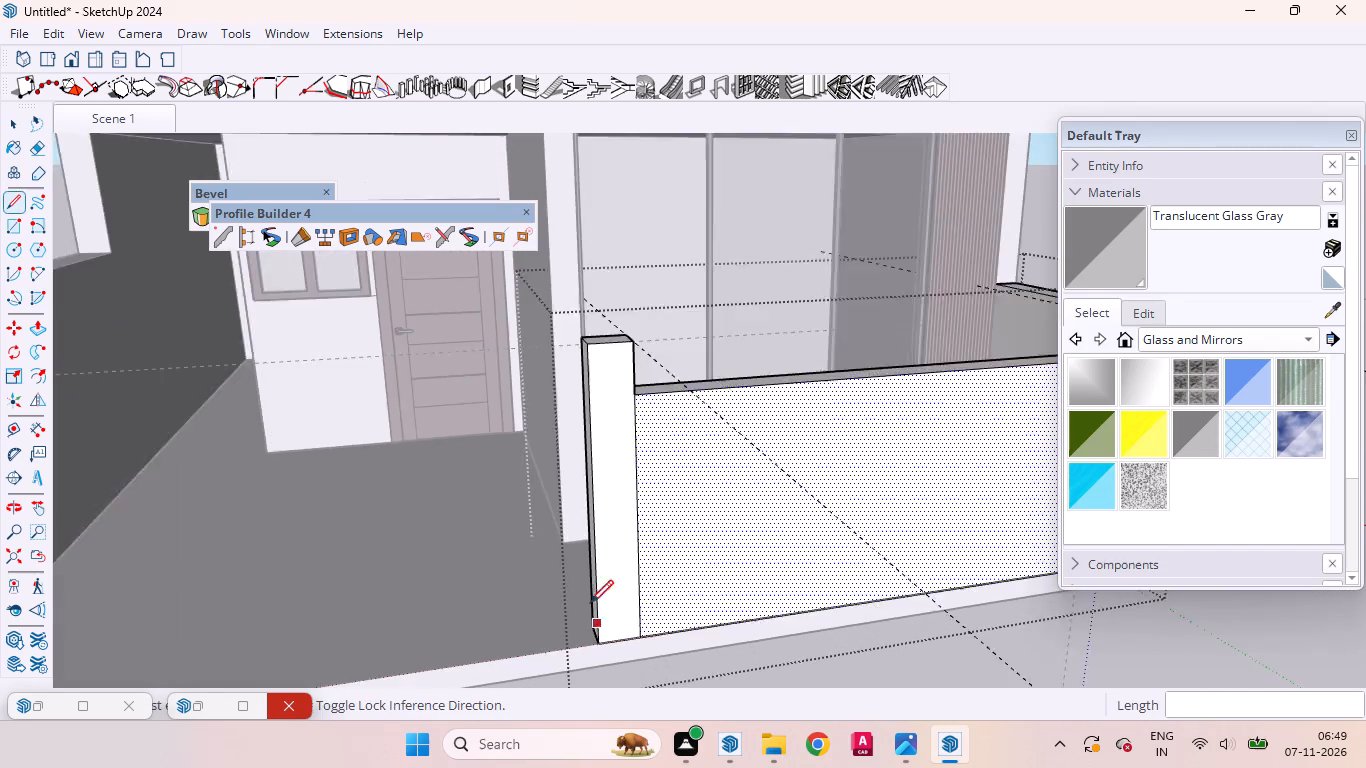
# Draw a 5' vertical line on the front wall's face from the recess's lower corner at the corner post down to the base.
pyautogui.scroll(-5, 590, 603)
pyautogui.moveTo(753, 544); pyautogui.dragTo(544, 500, button='middle')
pyautogui.scroll(8, 839, 427)
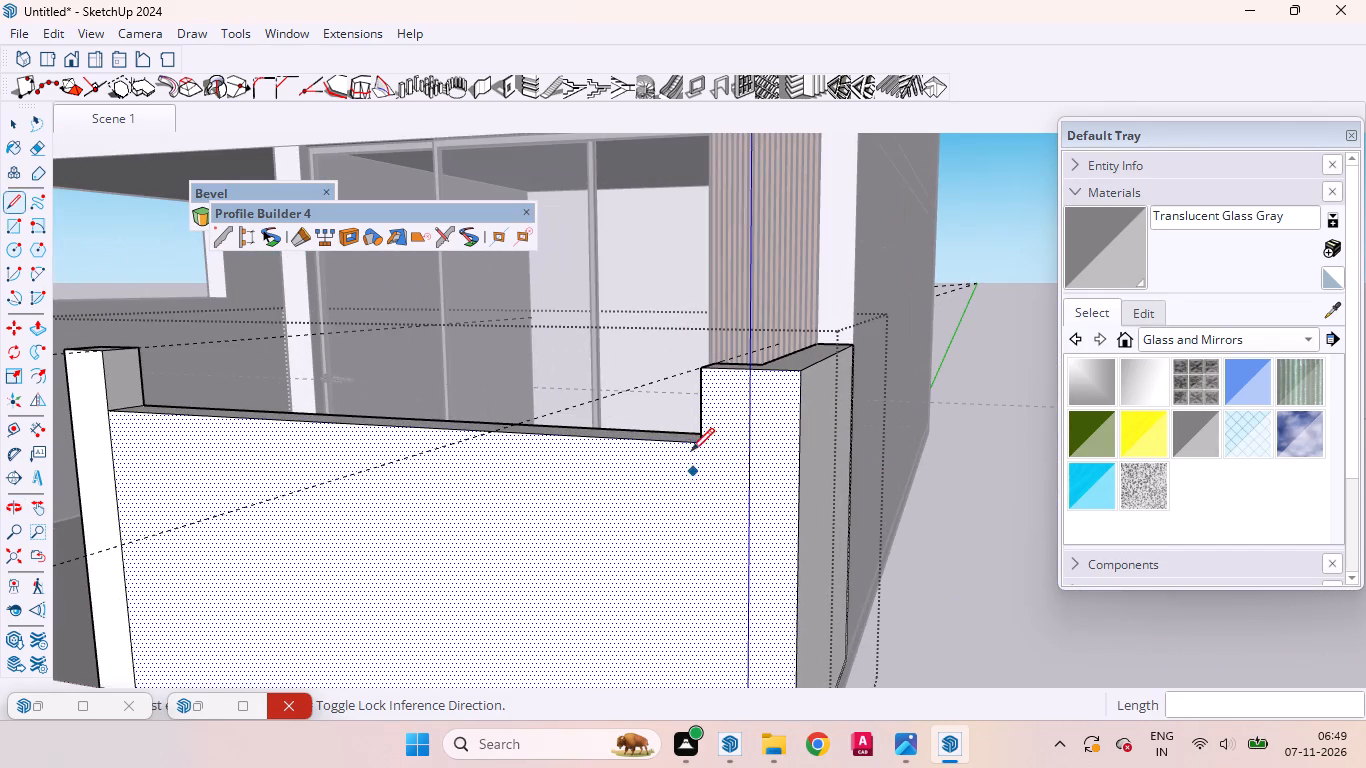
pyautogui.click(700, 439)
pyautogui.scroll(-9, 684, 490)
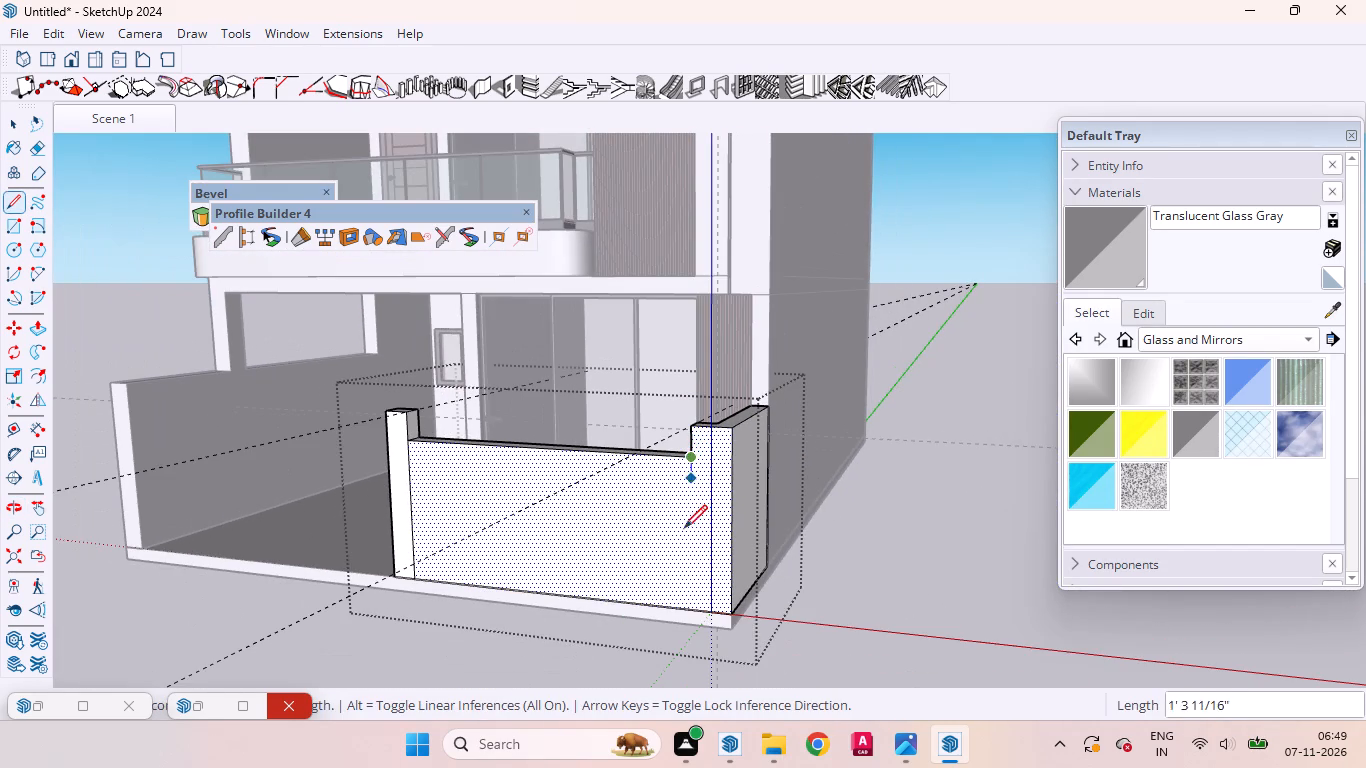
pyautogui.click(692, 604)
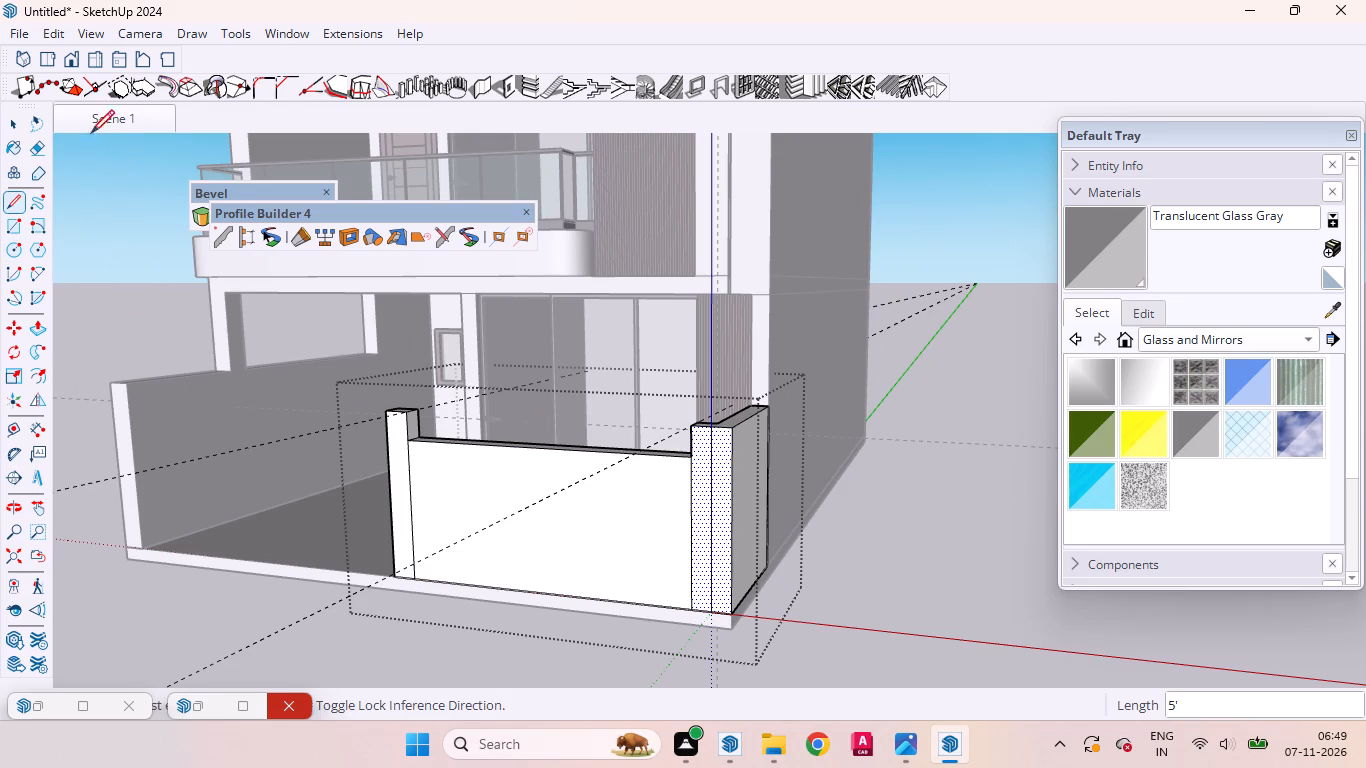
# Copy the top front edge of the wall's lowered middle section 6" downward on the front face.
pyautogui.click(21, 126)
pyautogui.click(556, 498)
pyautogui.moveTo(556, 538); pyautogui.dragTo(593, 566, button='middle')
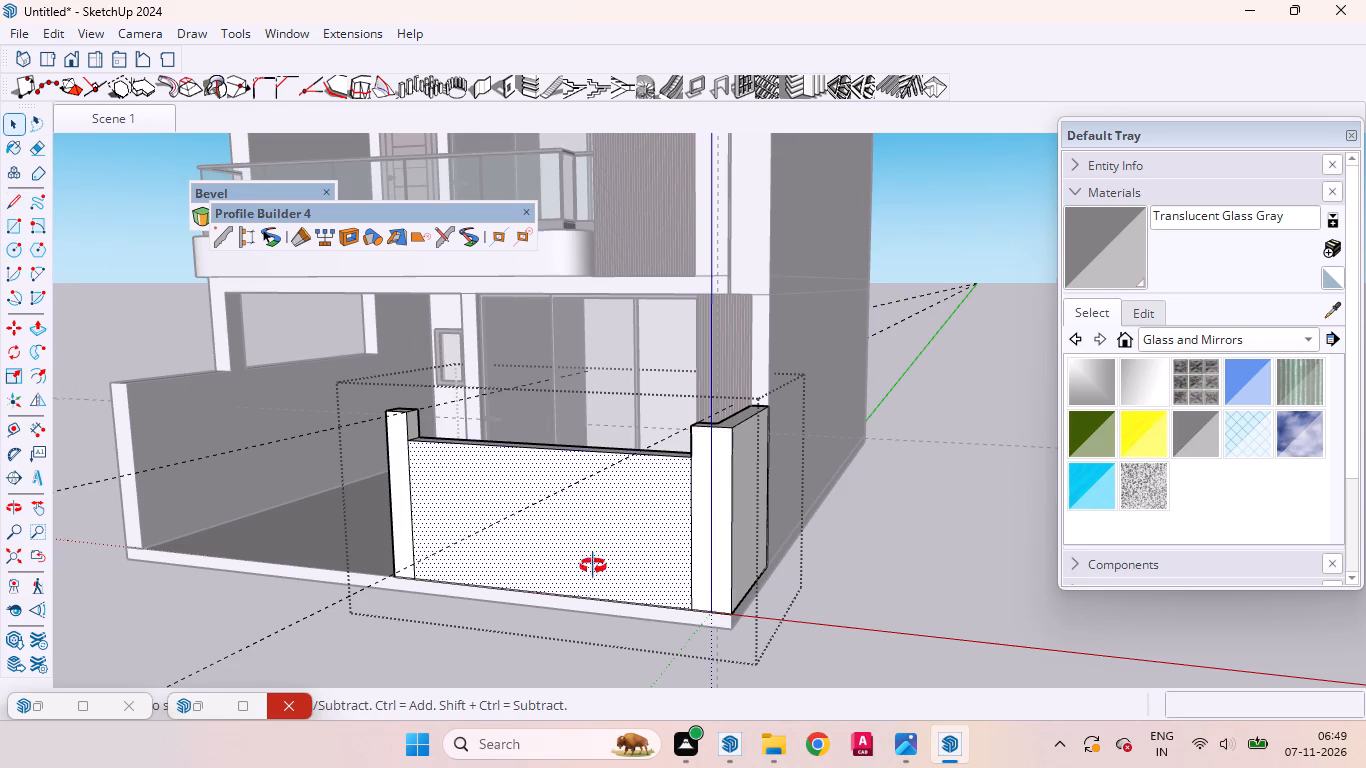
pyautogui.moveTo(593, 566); pyautogui.dragTo(882, 664, button='middle')
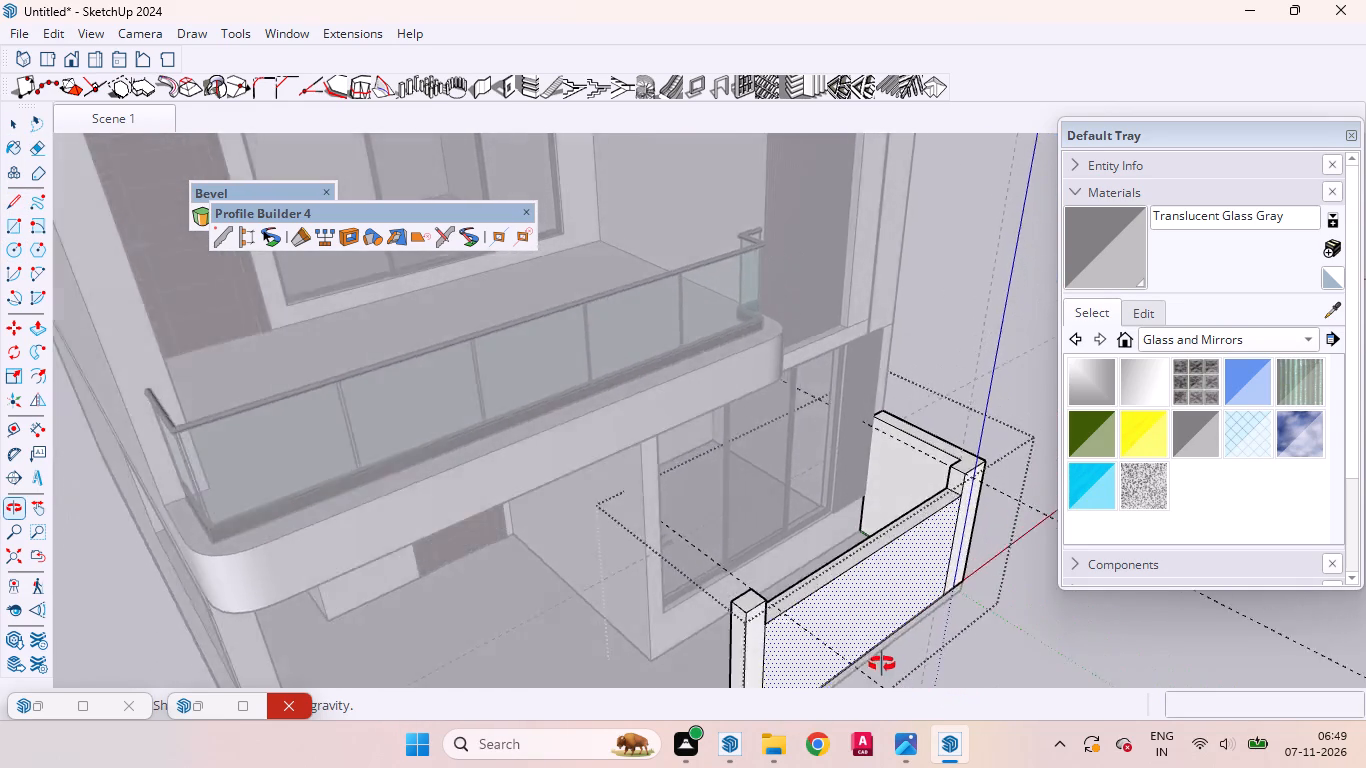
pyautogui.moveTo(882, 664); pyautogui.dragTo(807, 558, button='middle')
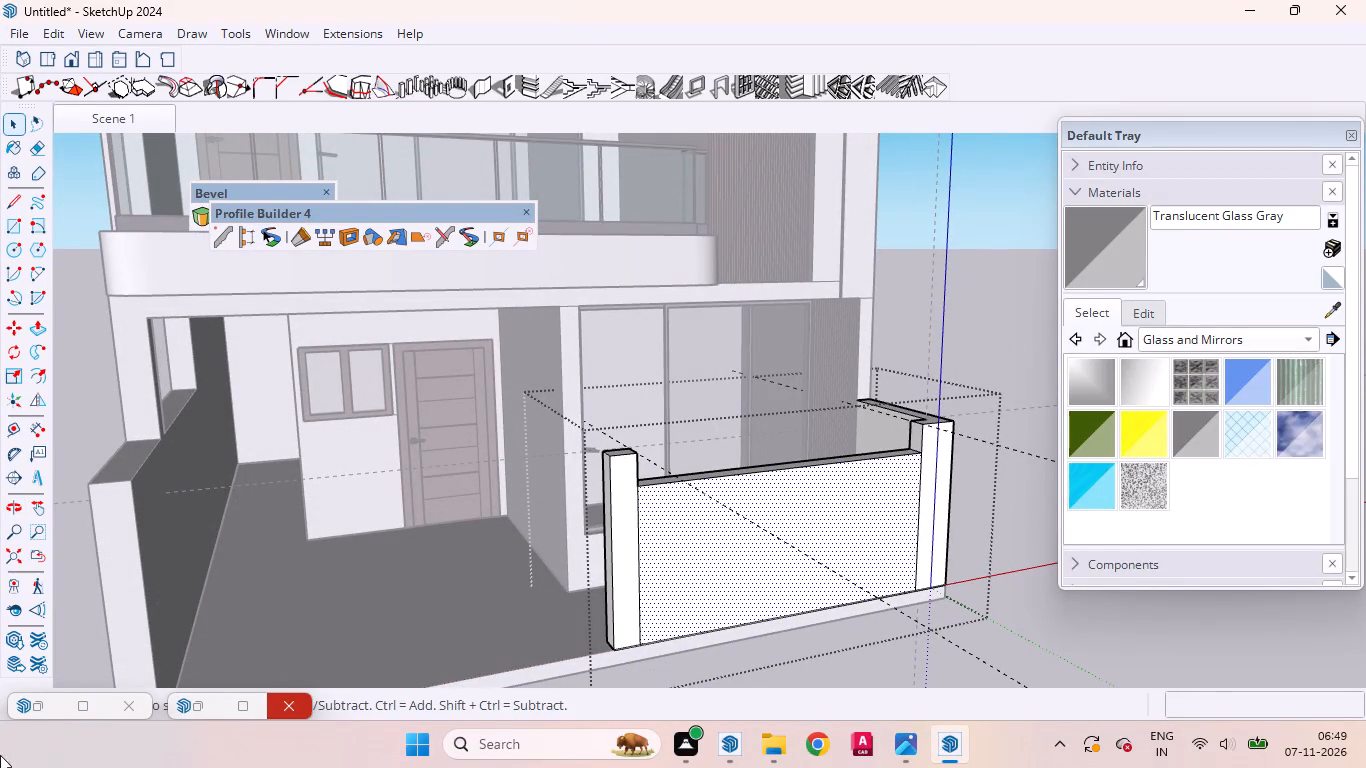
pyautogui.scroll(5, 828, 547)
pyautogui.scroll(2, 735, 394)
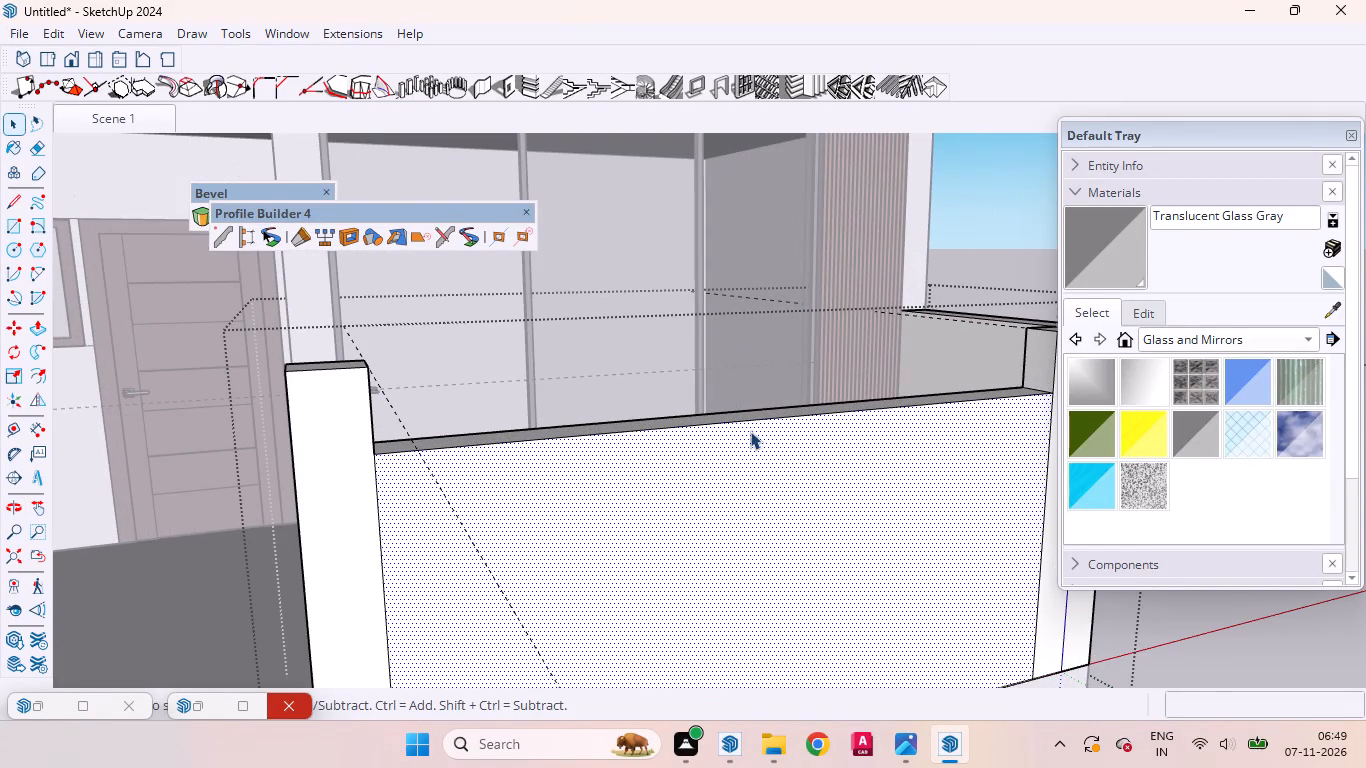
pyautogui.click(740, 420)
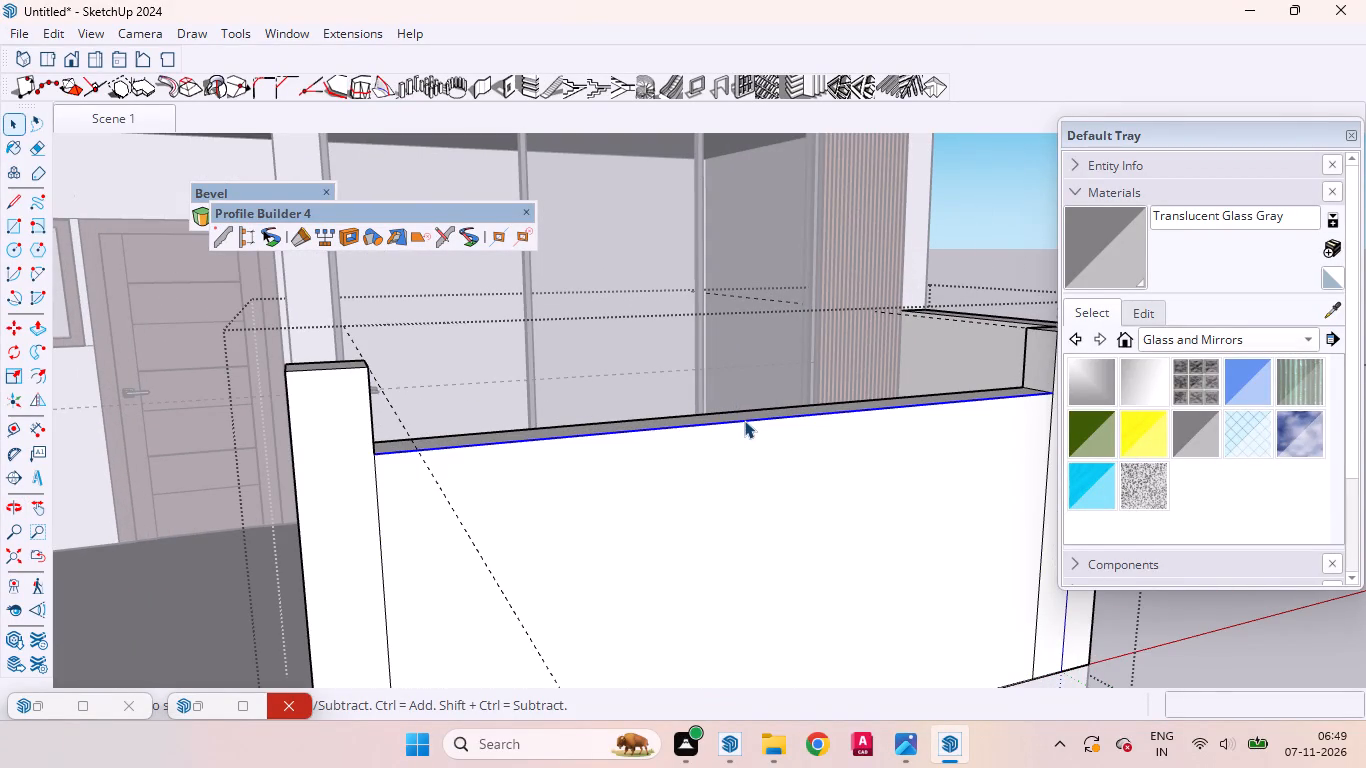
pyautogui.press('m')
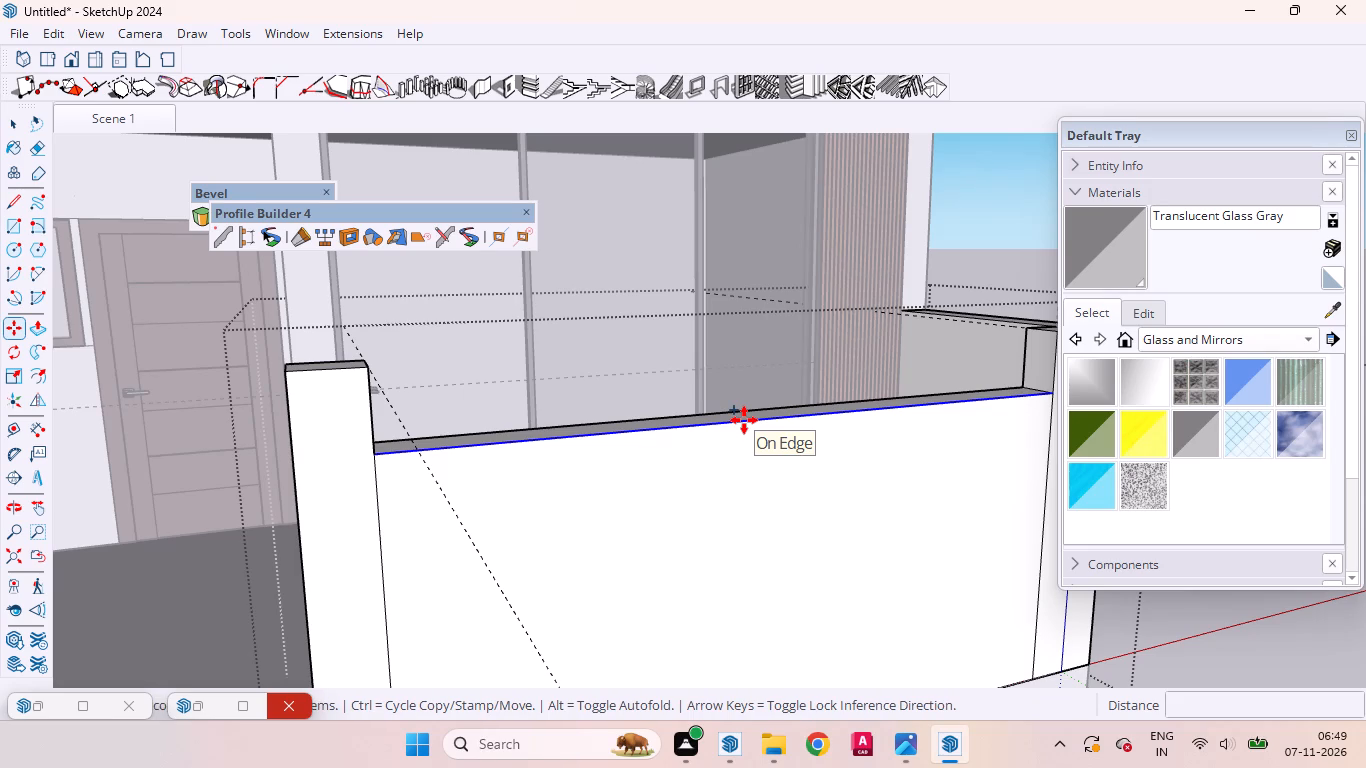
pyautogui.click(775, 431)
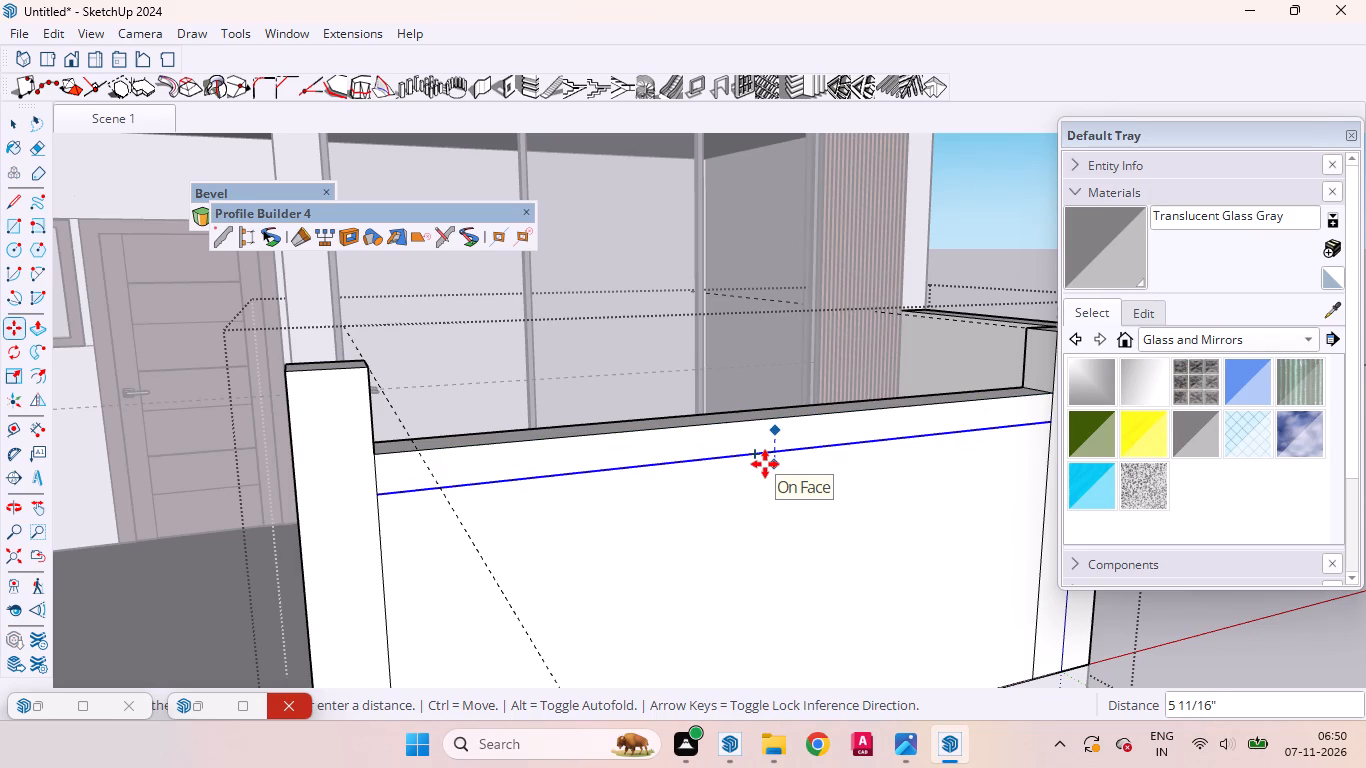
pyautogui.press('6')
pyautogui.press('Return')
pyautogui.press('space')
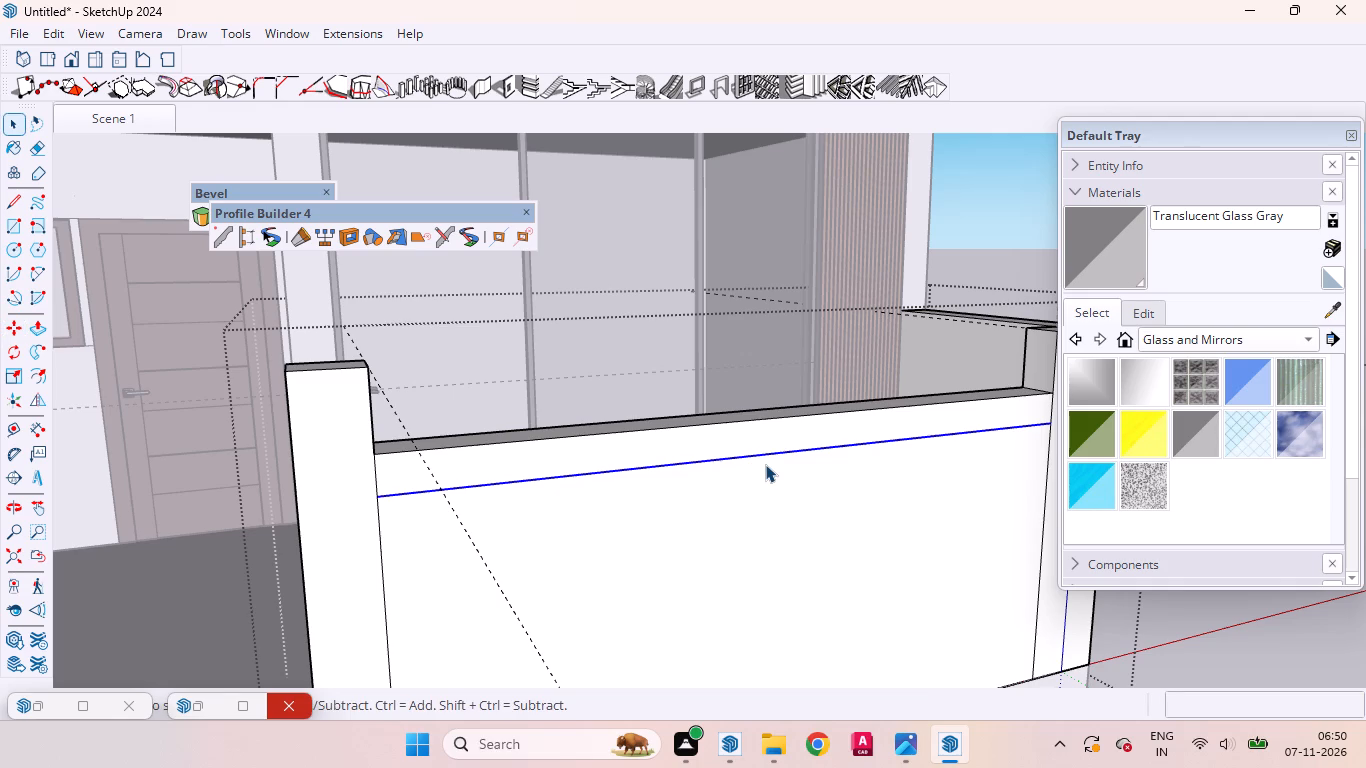
# Push the large front panel face below the copied edge 2" into the wall.
pyautogui.click(786, 516)
pyautogui.scroll(-4, 622, 436)
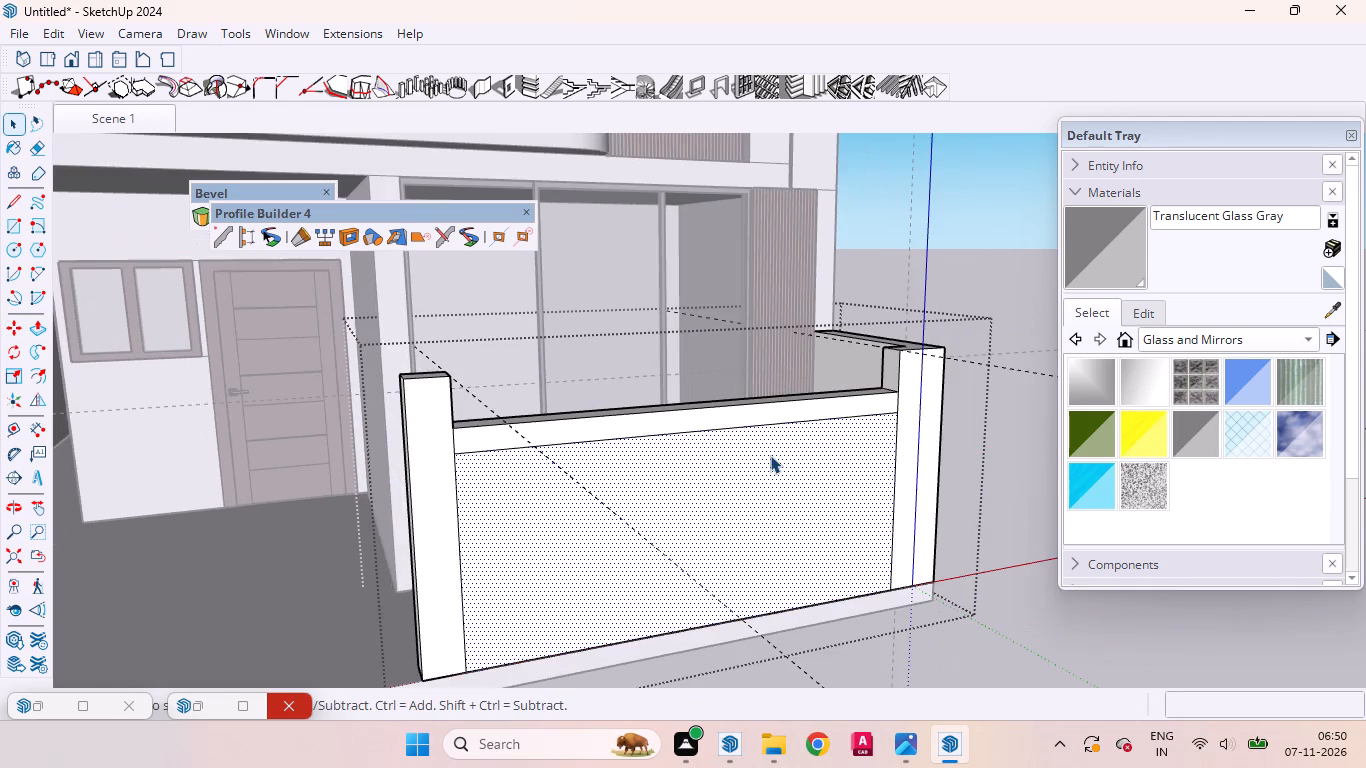
pyautogui.scroll(1, 770, 455)
pyautogui.press('p')
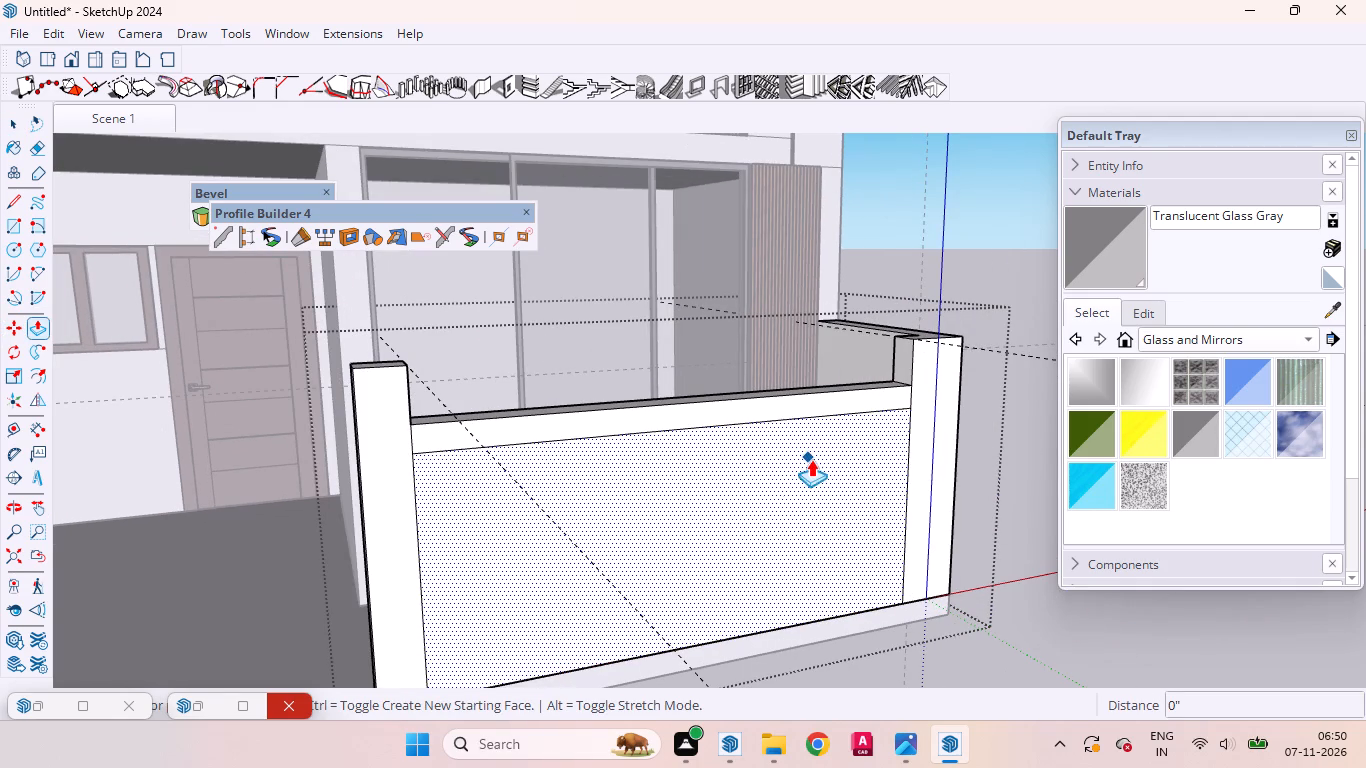
pyautogui.click(811, 460)
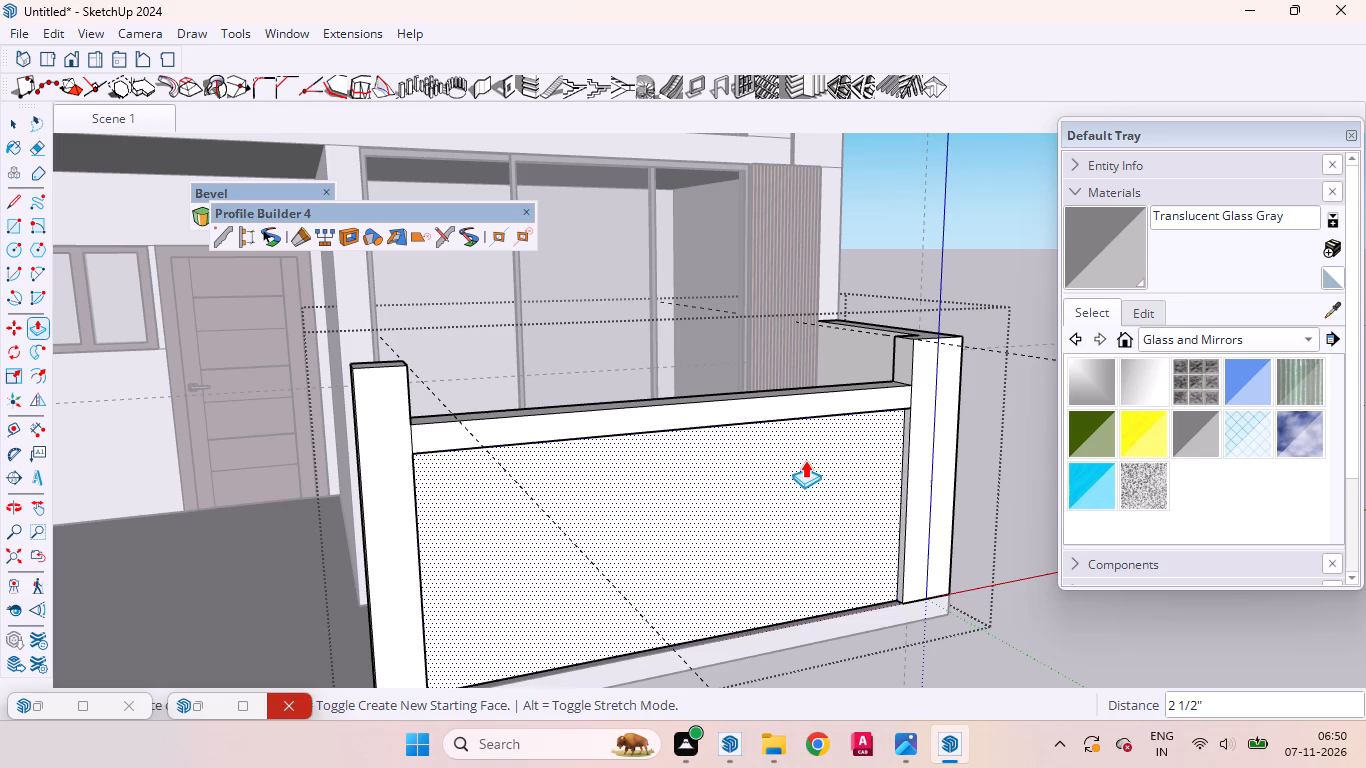
pyautogui.press('2')
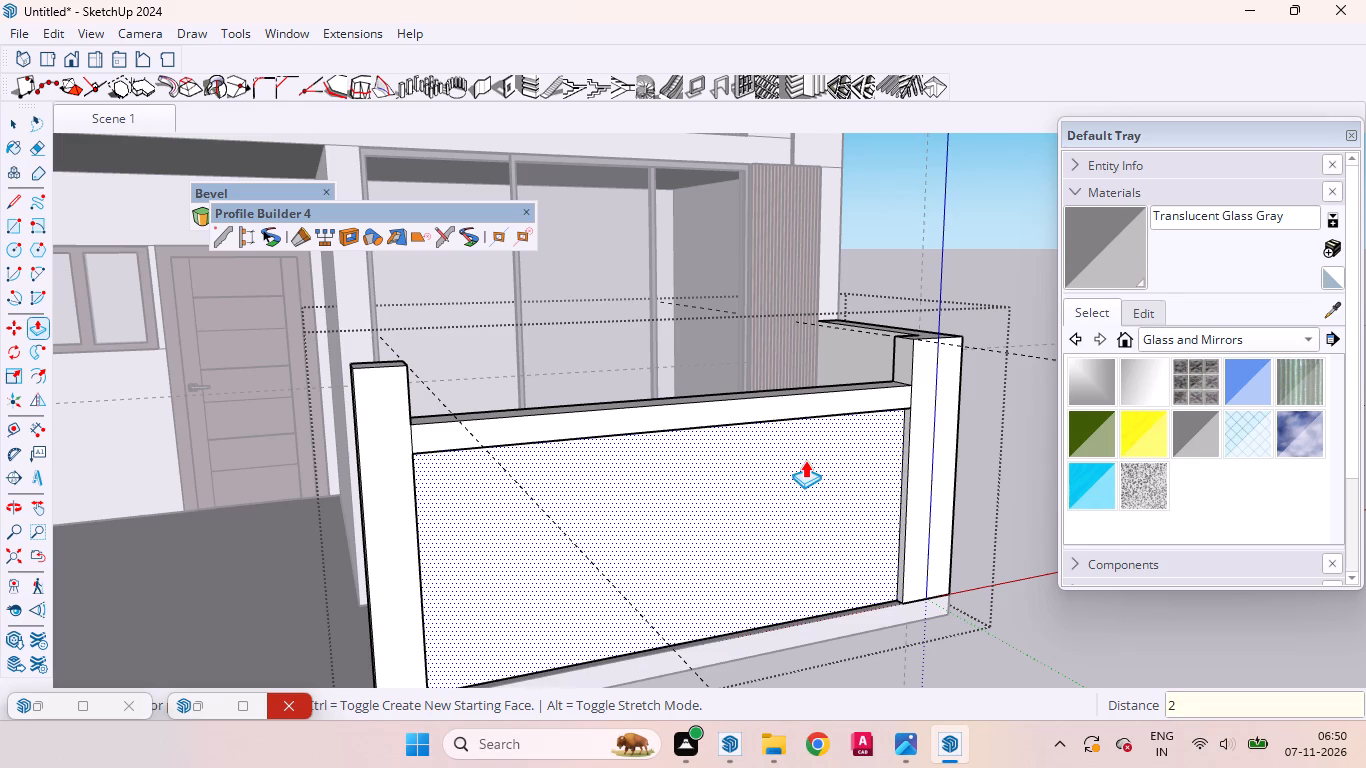
pyautogui.press('Return')
pyautogui.press('space')
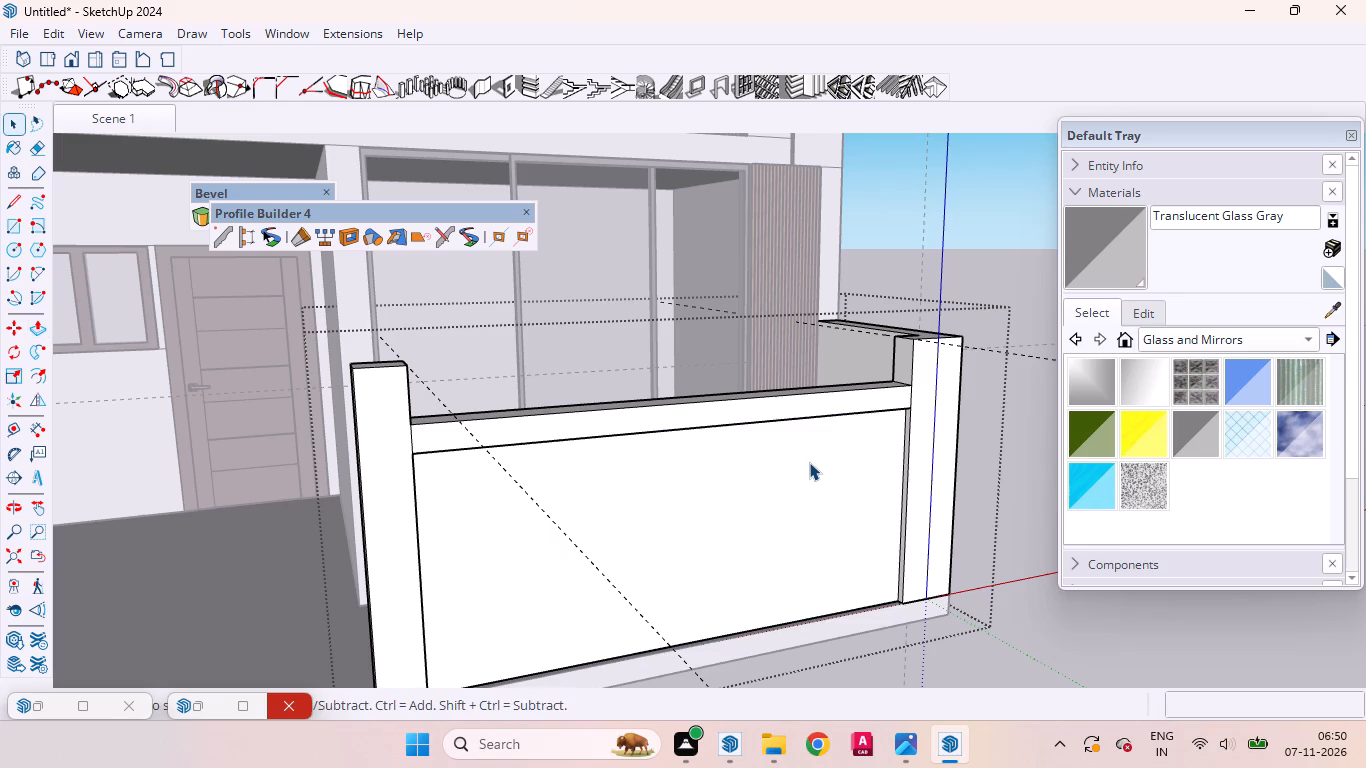
# Pull the outer side face of the front wall's free-end post outward by 2" toward the entrance opening.
pyautogui.scroll(-5, 806, 458)
pyautogui.moveTo(796, 434); pyautogui.dragTo(691, 337, button='middle')
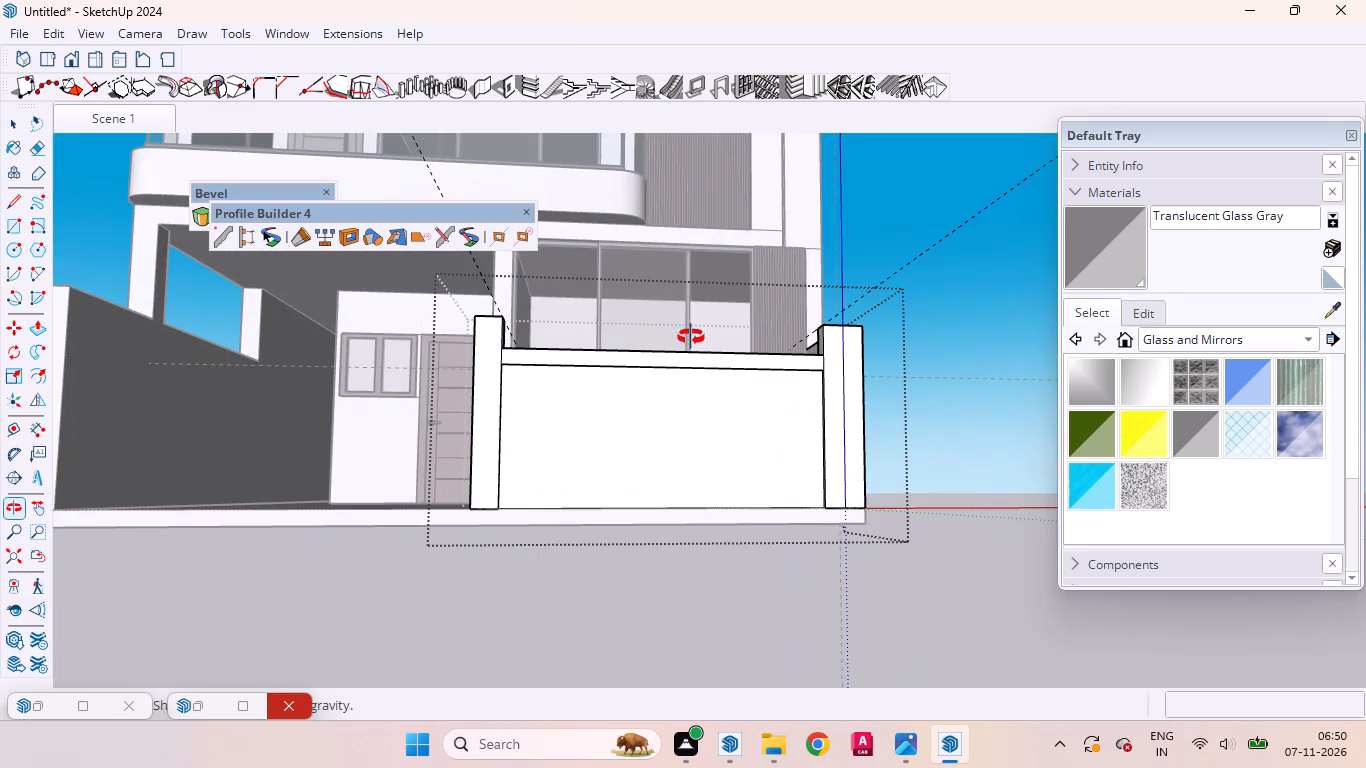
pyautogui.moveTo(691, 337); pyautogui.dragTo(707, 364, button='middle')
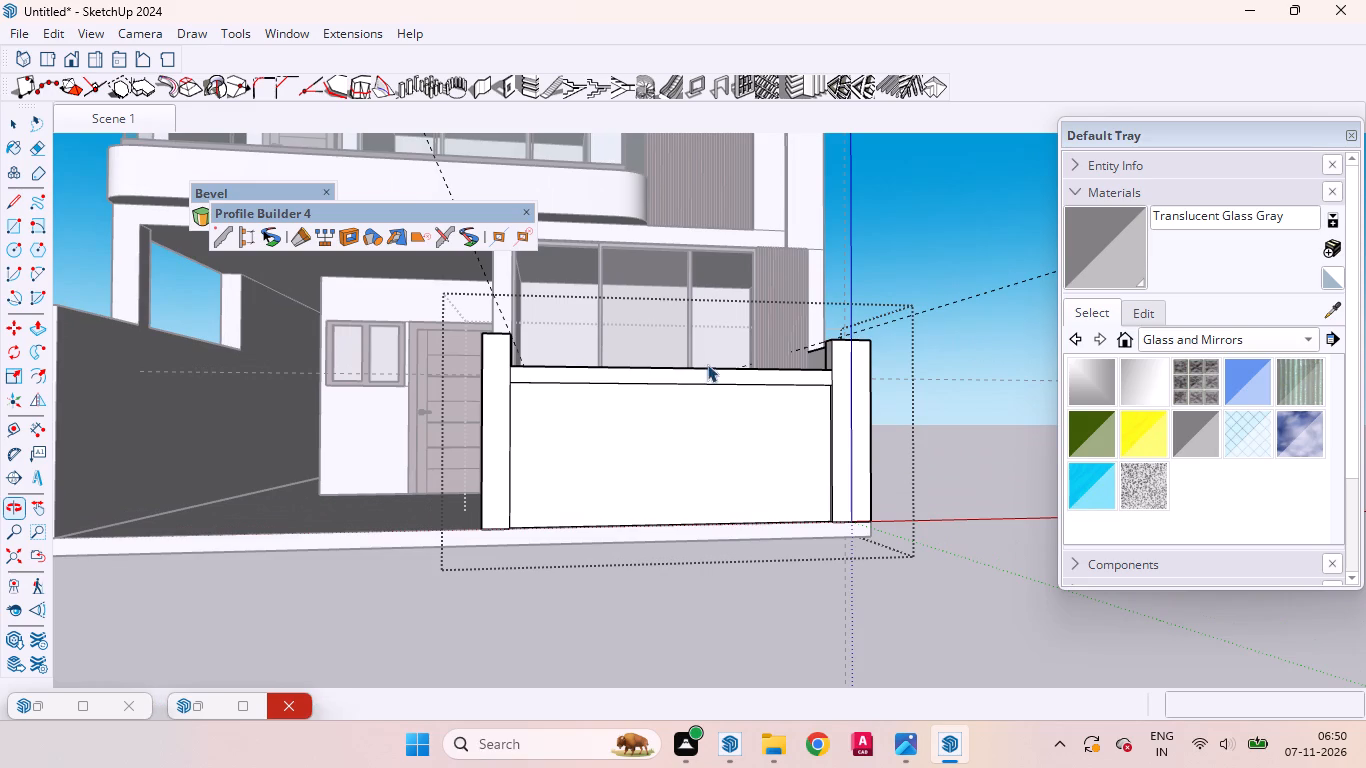
pyautogui.scroll(2, 556, 384)
pyautogui.scroll(-4, 573, 394)
pyautogui.scroll(4, 441, 475)
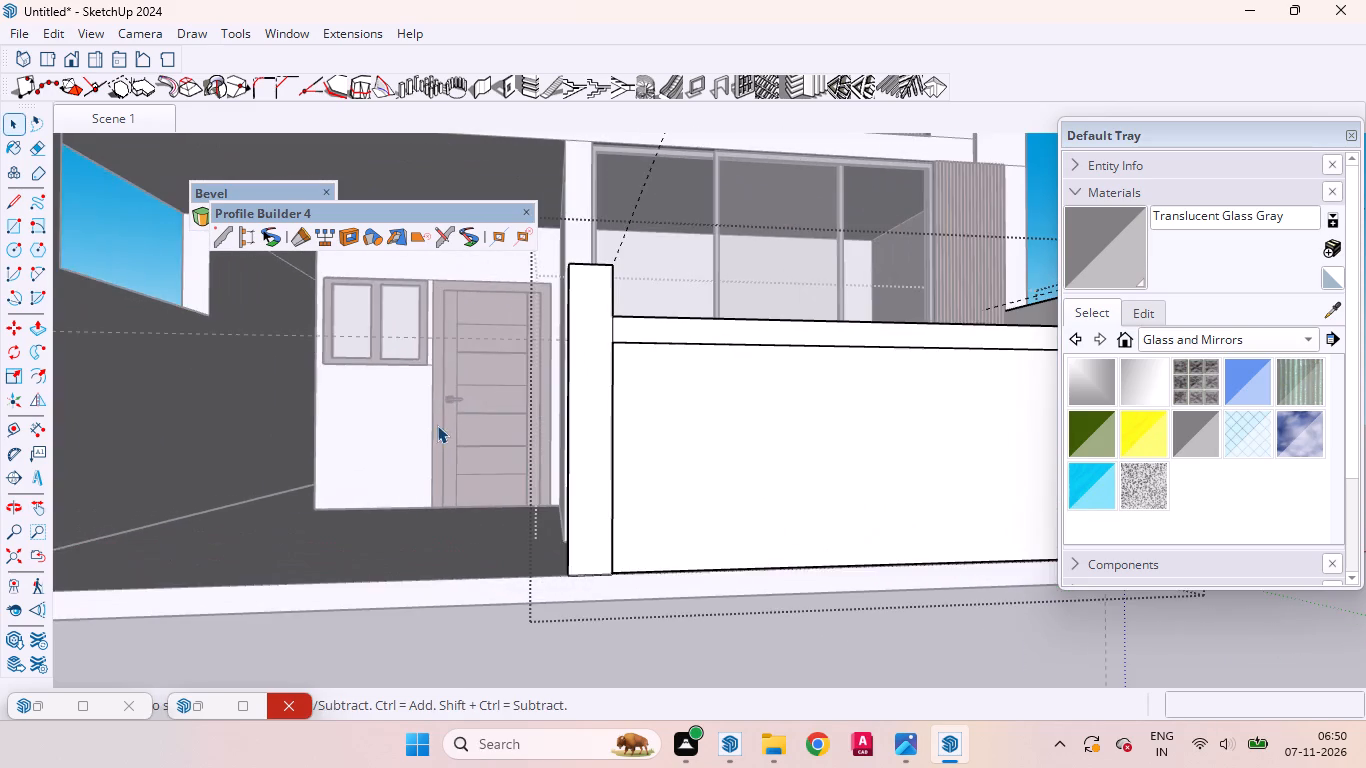
pyautogui.moveTo(447, 431); pyautogui.dragTo(586, 508, button='middle')
pyautogui.scroll(3, 705, 471)
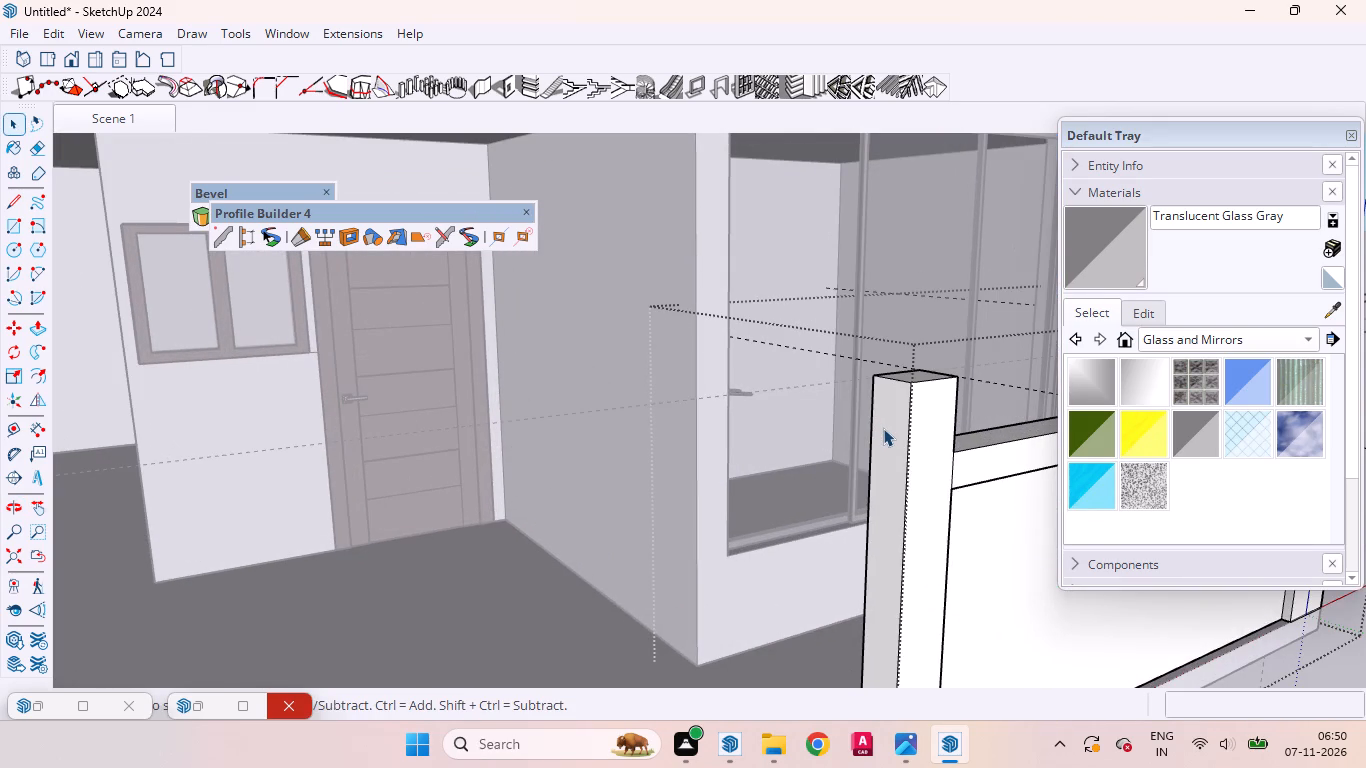
pyautogui.click(883, 429)
pyautogui.press('p')
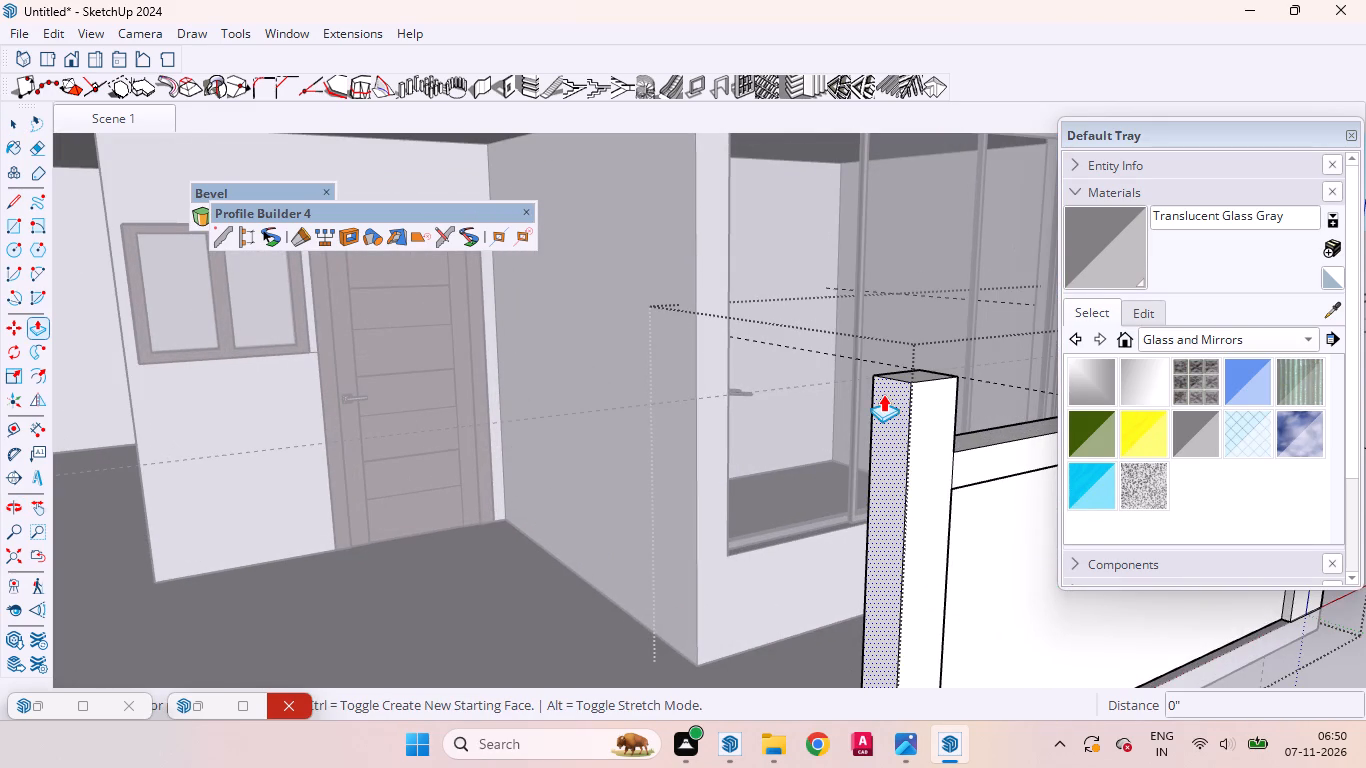
pyautogui.click(883, 394)
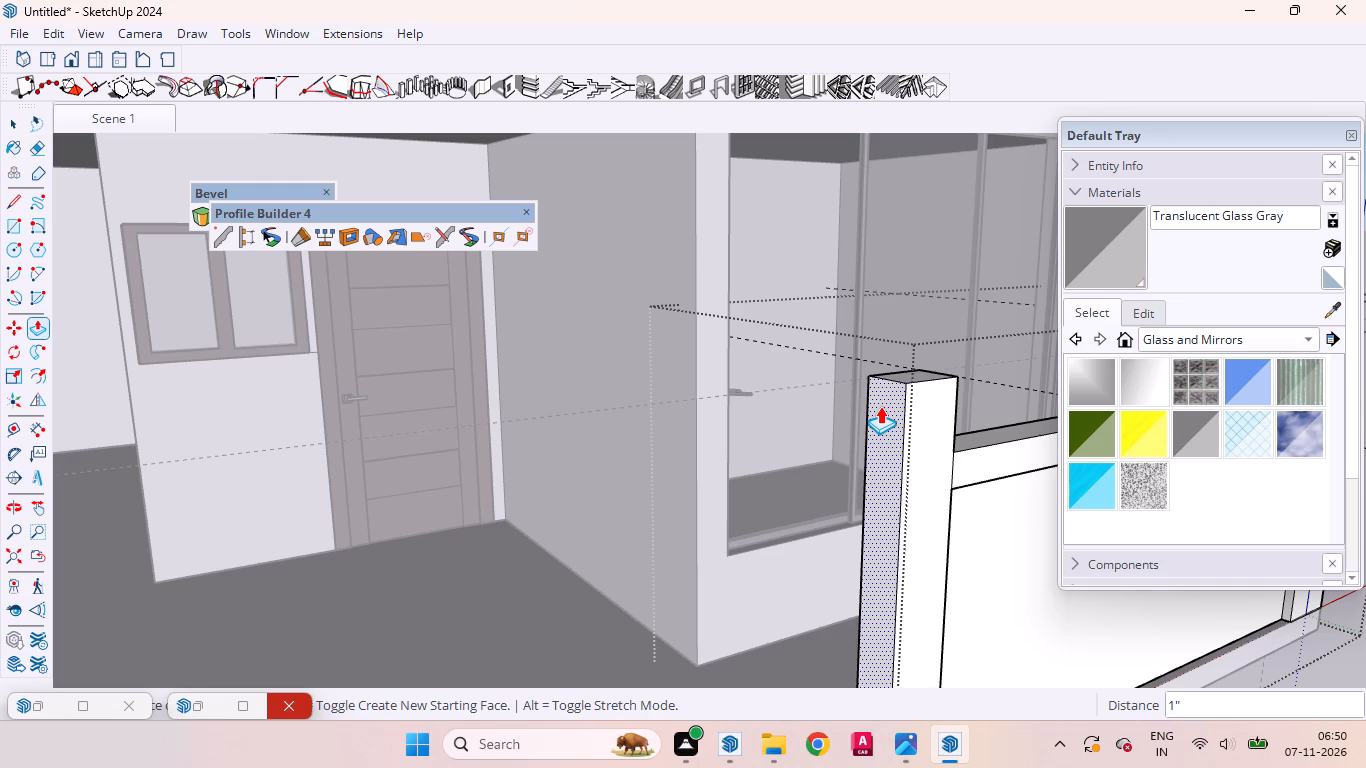
pyautogui.press('2')
pyautogui.press('Return')
pyautogui.press('space')
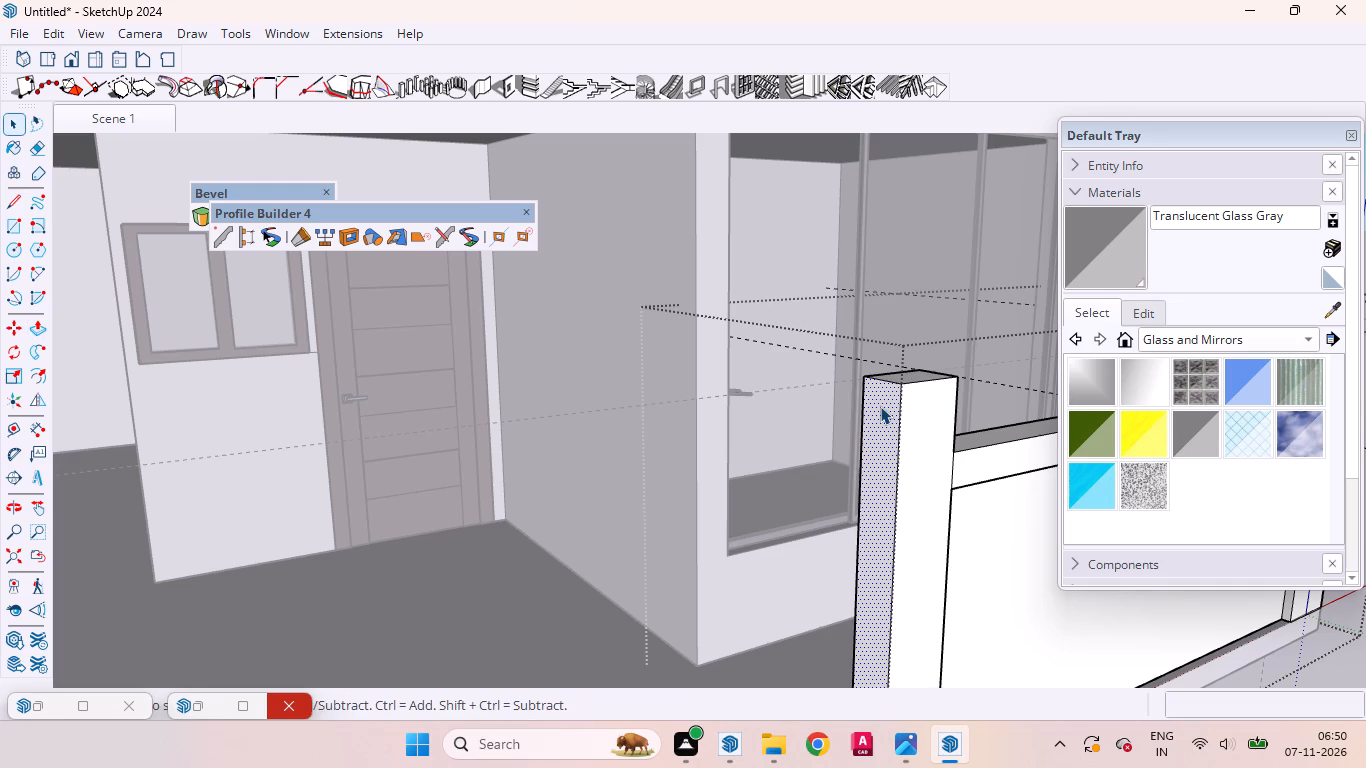
# Finish editing the boundary wall group and return to the whole house model.
pyautogui.scroll(-7, 880, 414)
pyautogui.moveTo(858, 441); pyautogui.dragTo(680, 405, button='middle')
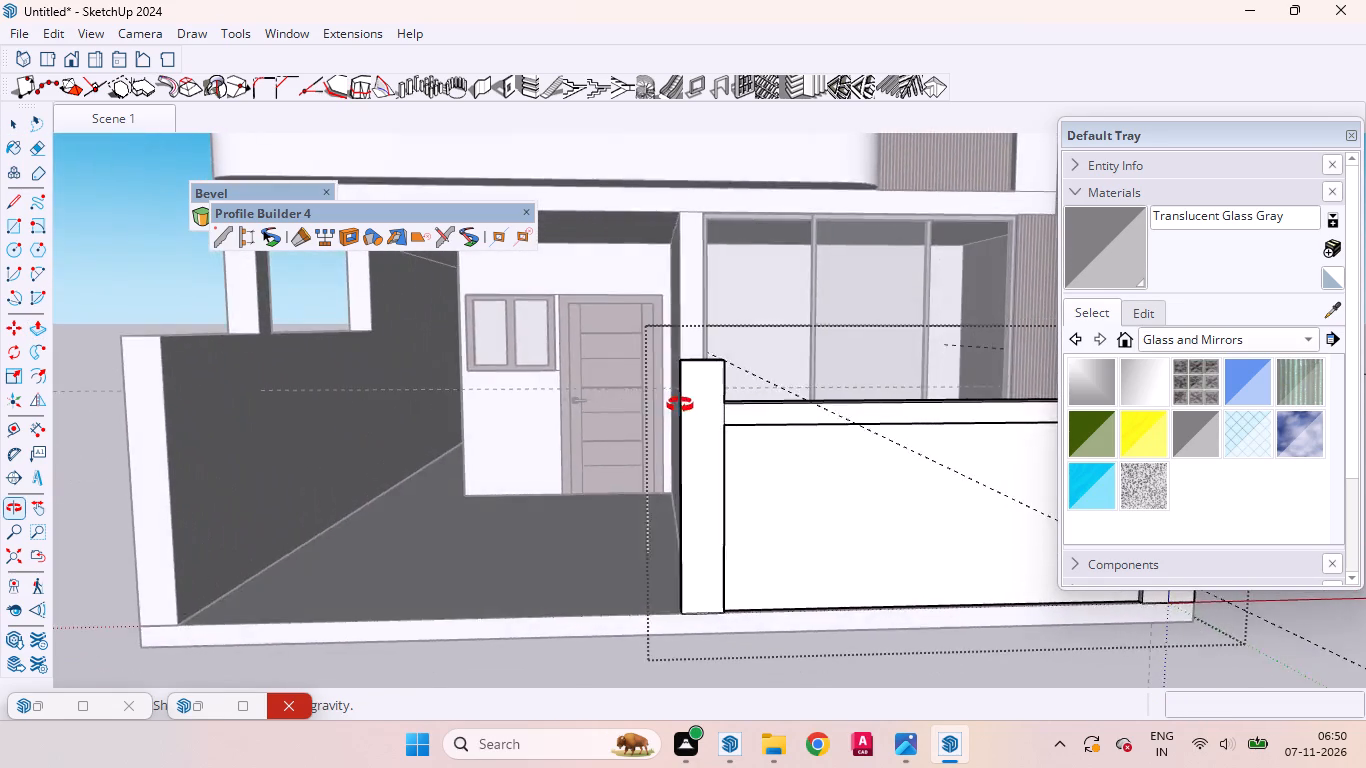
pyautogui.moveTo(680, 405); pyautogui.dragTo(603, 383, button='middle')
pyautogui.scroll(-8, 690, 418)
pyautogui.moveTo(816, 487); pyautogui.dragTo(818, 488, button='middle')
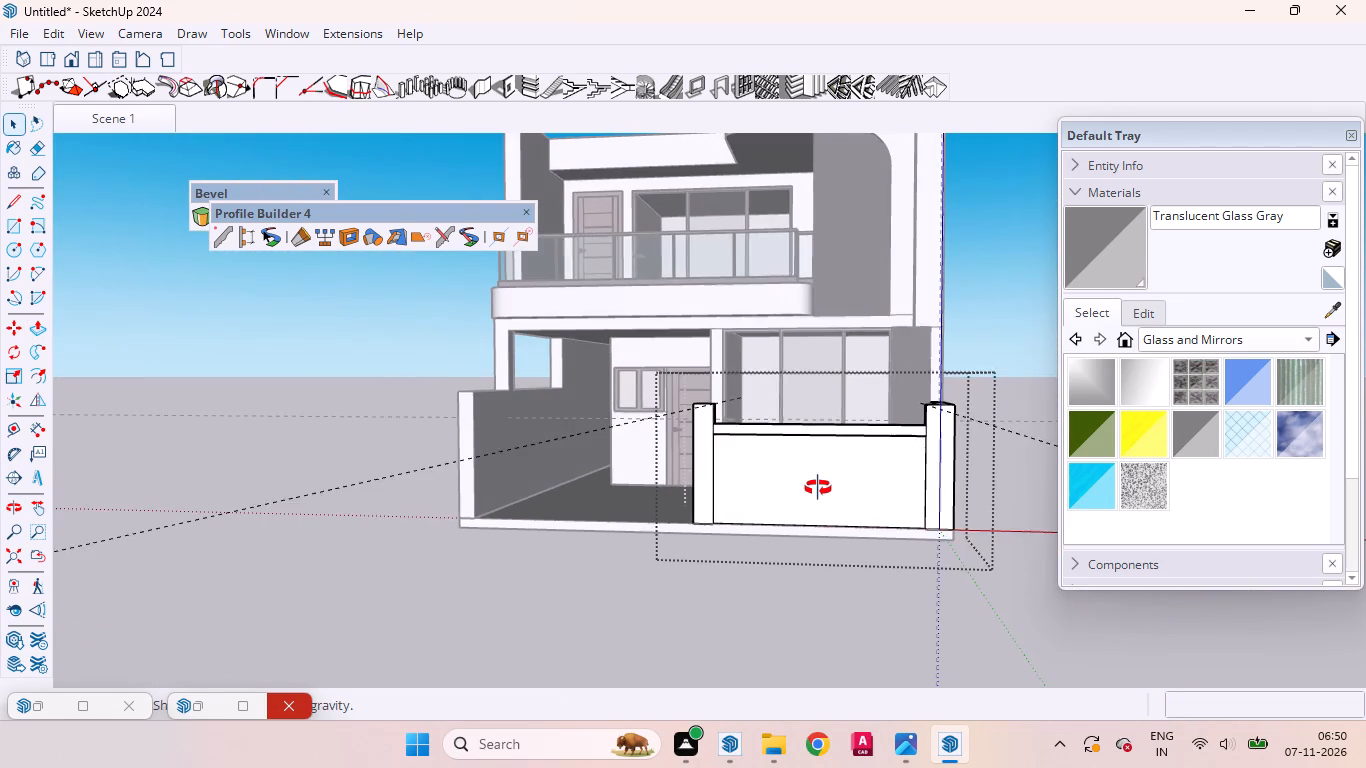
pyautogui.moveTo(818, 488); pyautogui.dragTo(830, 492, button='middle')
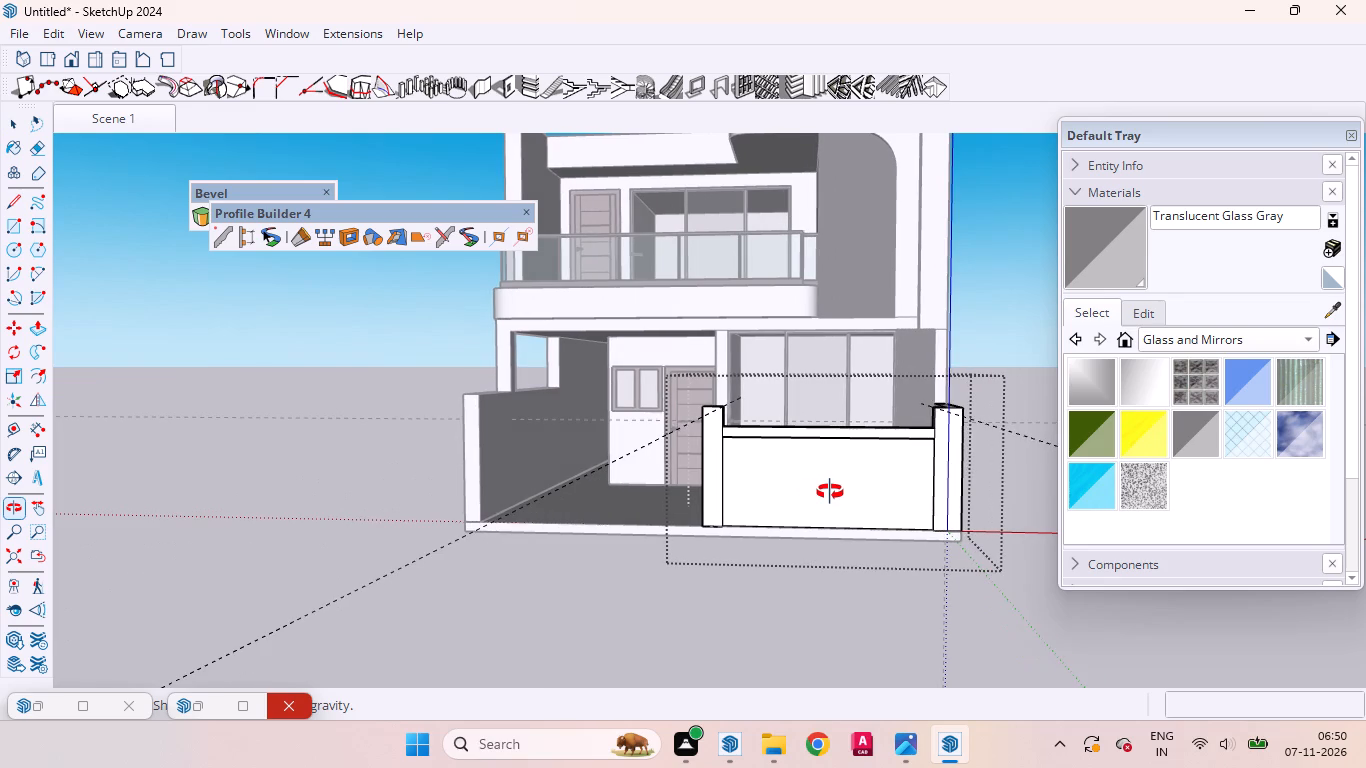
pyautogui.moveTo(830, 492); pyautogui.dragTo(844, 498, button='middle')
pyautogui.scroll(-1, 898, 490)
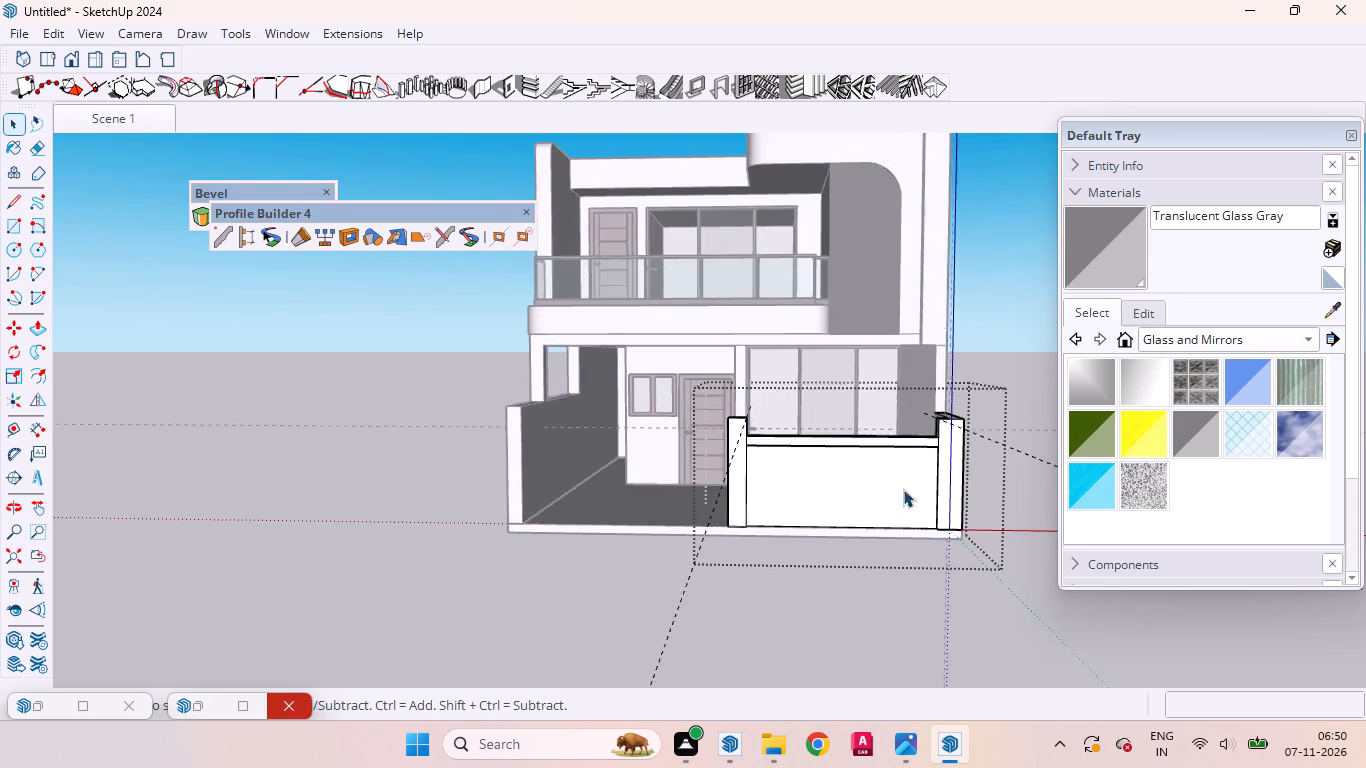
pyautogui.scroll(-2, 903, 489)
pyautogui.click(977, 593)
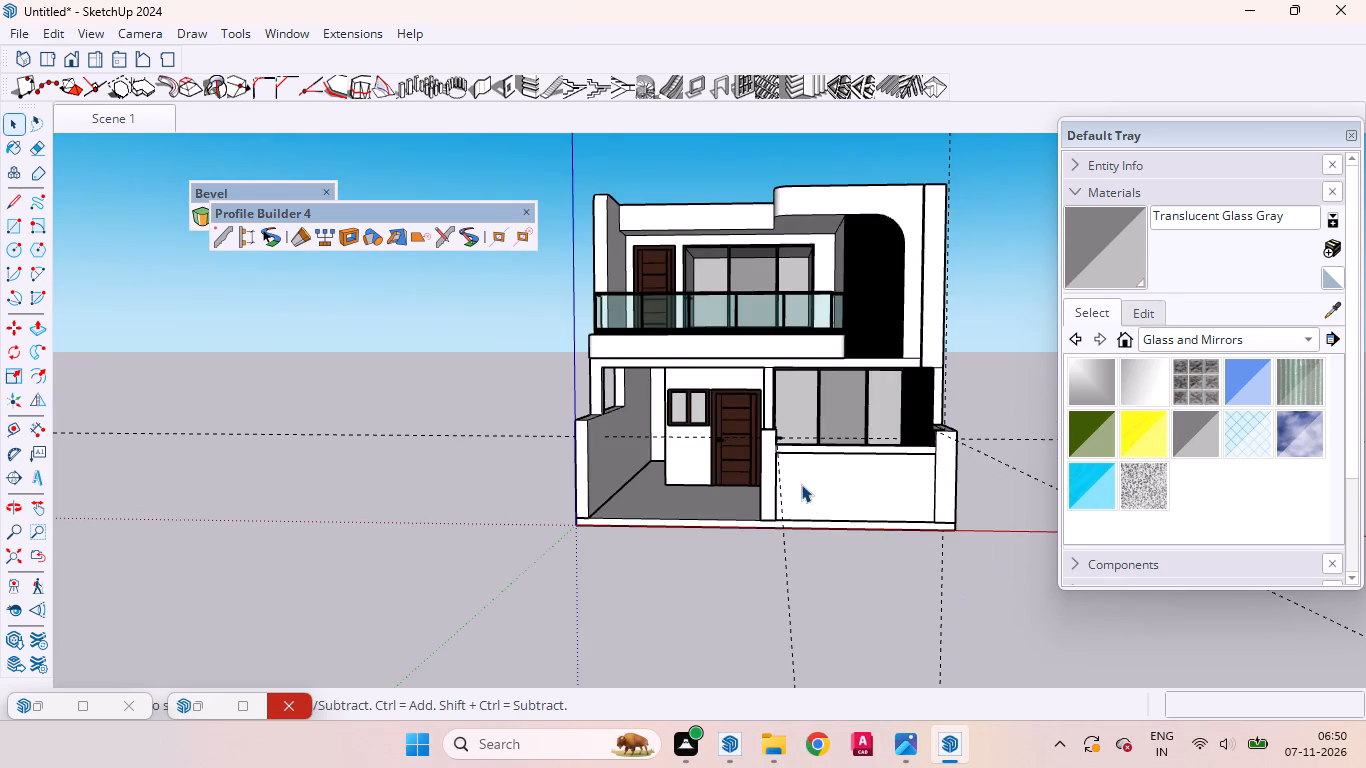
# Examine the porch, its side wall and the front wall's free-end post around the entrance opening.
pyautogui.scroll(2, 801, 484)
pyautogui.scroll(-3, 881, 461)
pyautogui.scroll(3, 634, 506)
pyautogui.scroll(-2, 571, 409)
pyautogui.scroll(1, 571, 409)
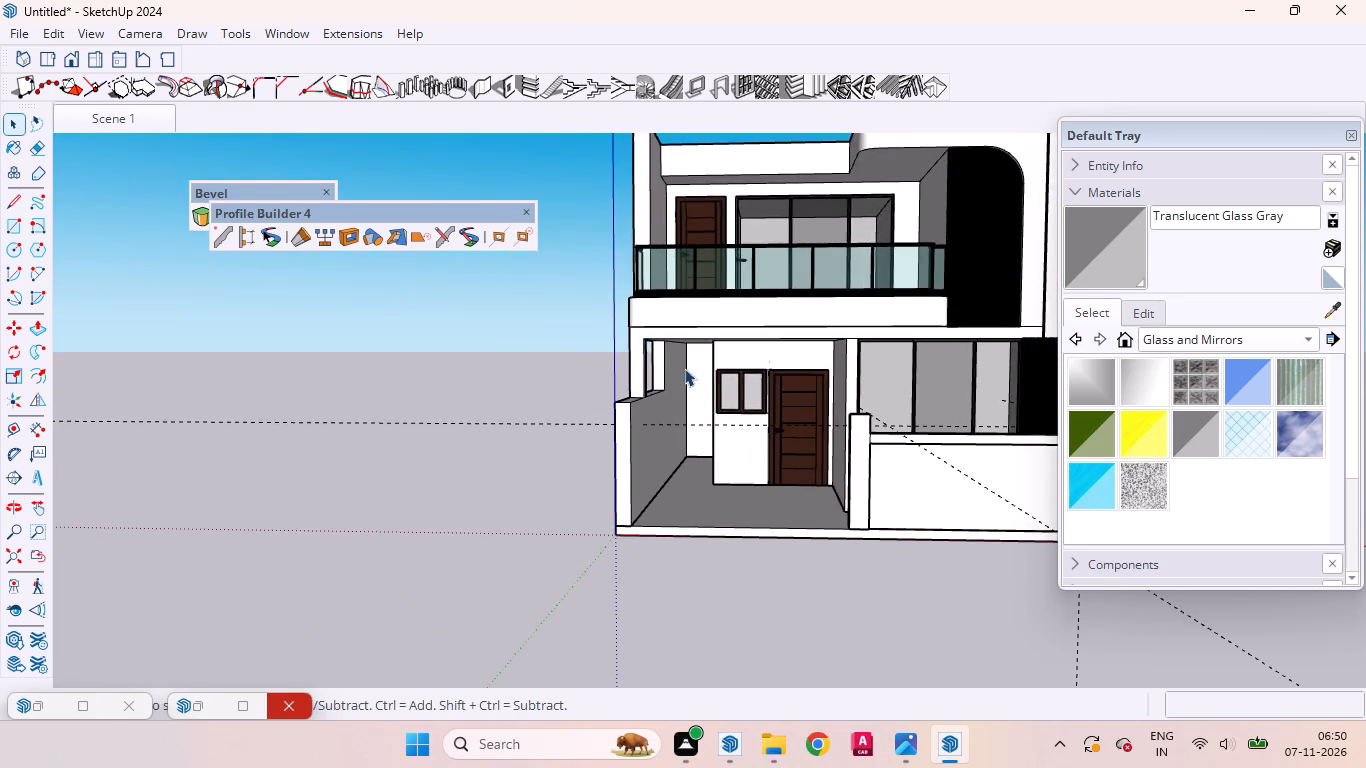
pyautogui.scroll(4, 695, 368)
pyautogui.moveTo(782, 408); pyautogui.dragTo(657, 468, button='middle')
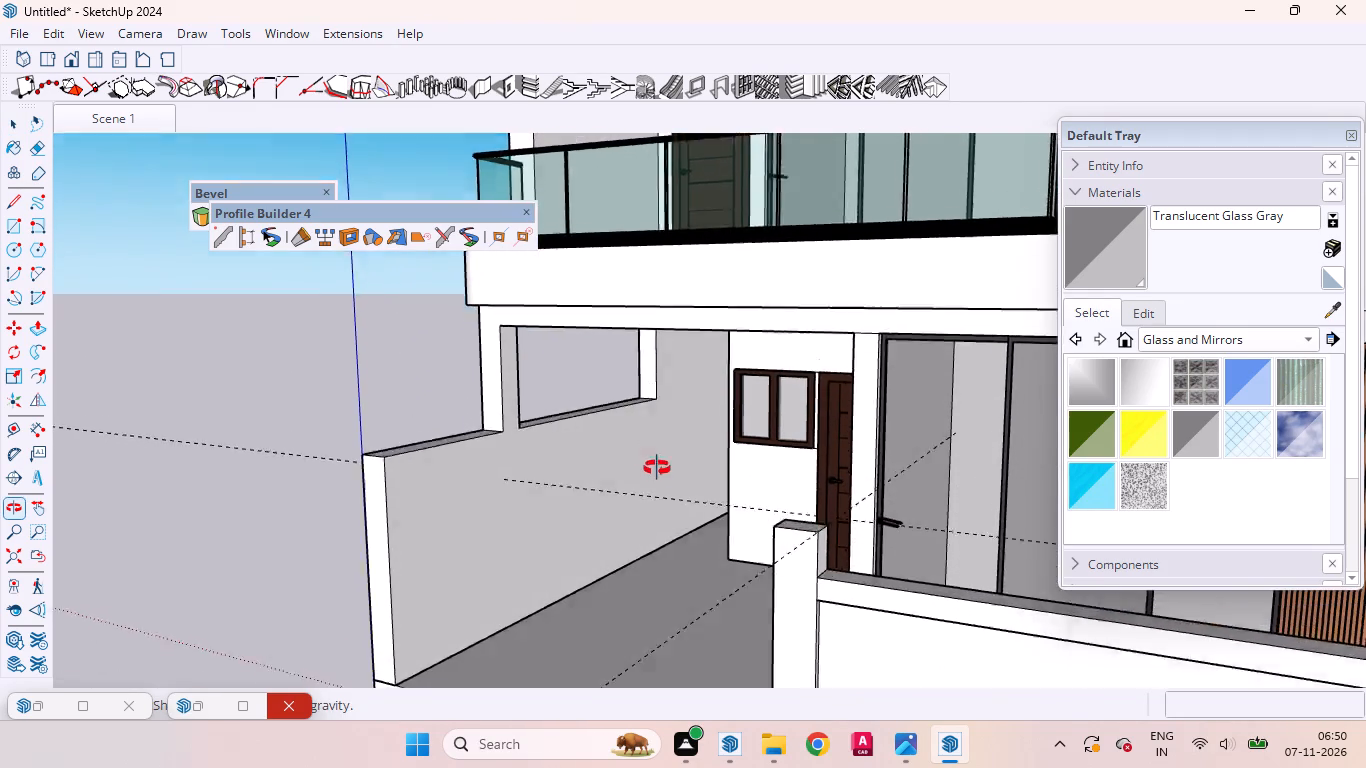
pyautogui.moveTo(657, 468); pyautogui.dragTo(669, 489, button='middle')
pyautogui.scroll(-4, 702, 465)
pyautogui.scroll(6, 851, 590)
pyautogui.scroll(2, 662, 485)
pyautogui.scroll(-2, 662, 485)
pyautogui.scroll(2, 662, 485)
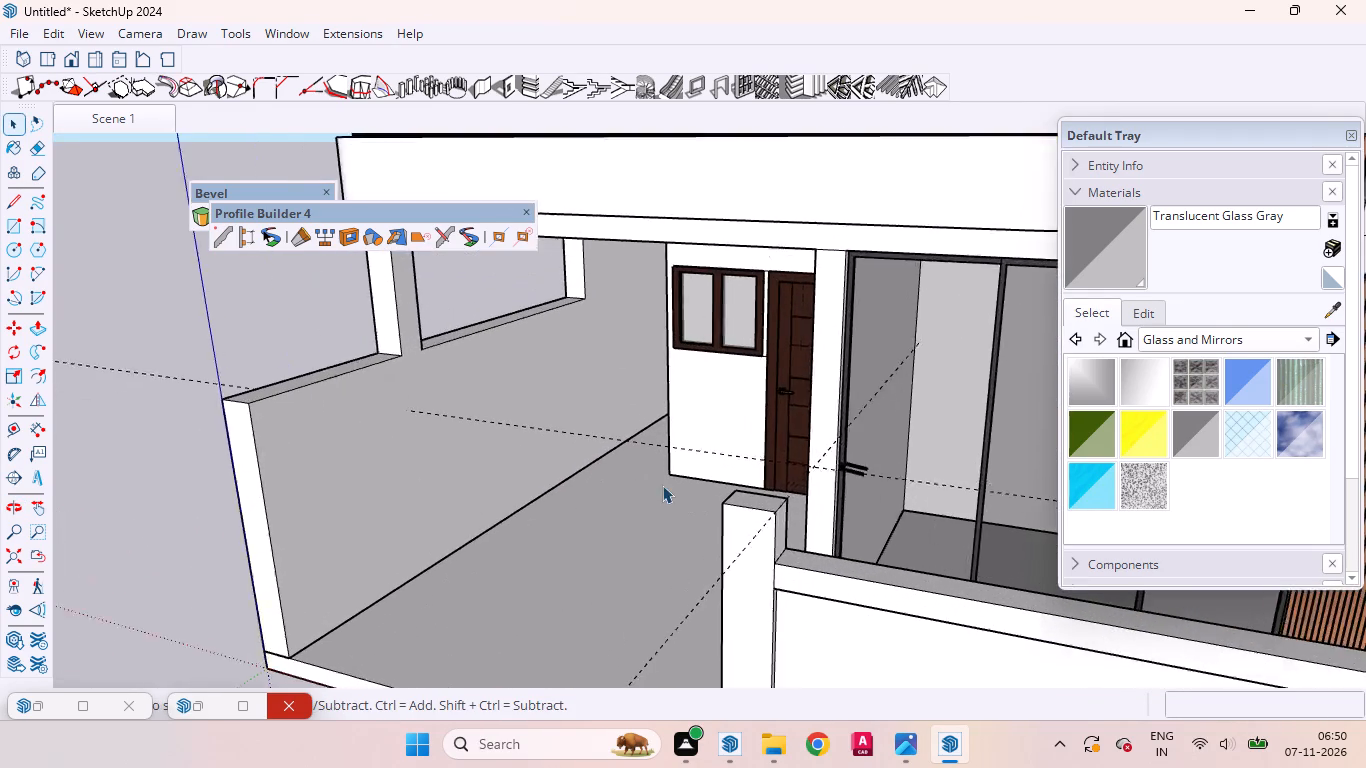
pyautogui.scroll(1, 662, 485)
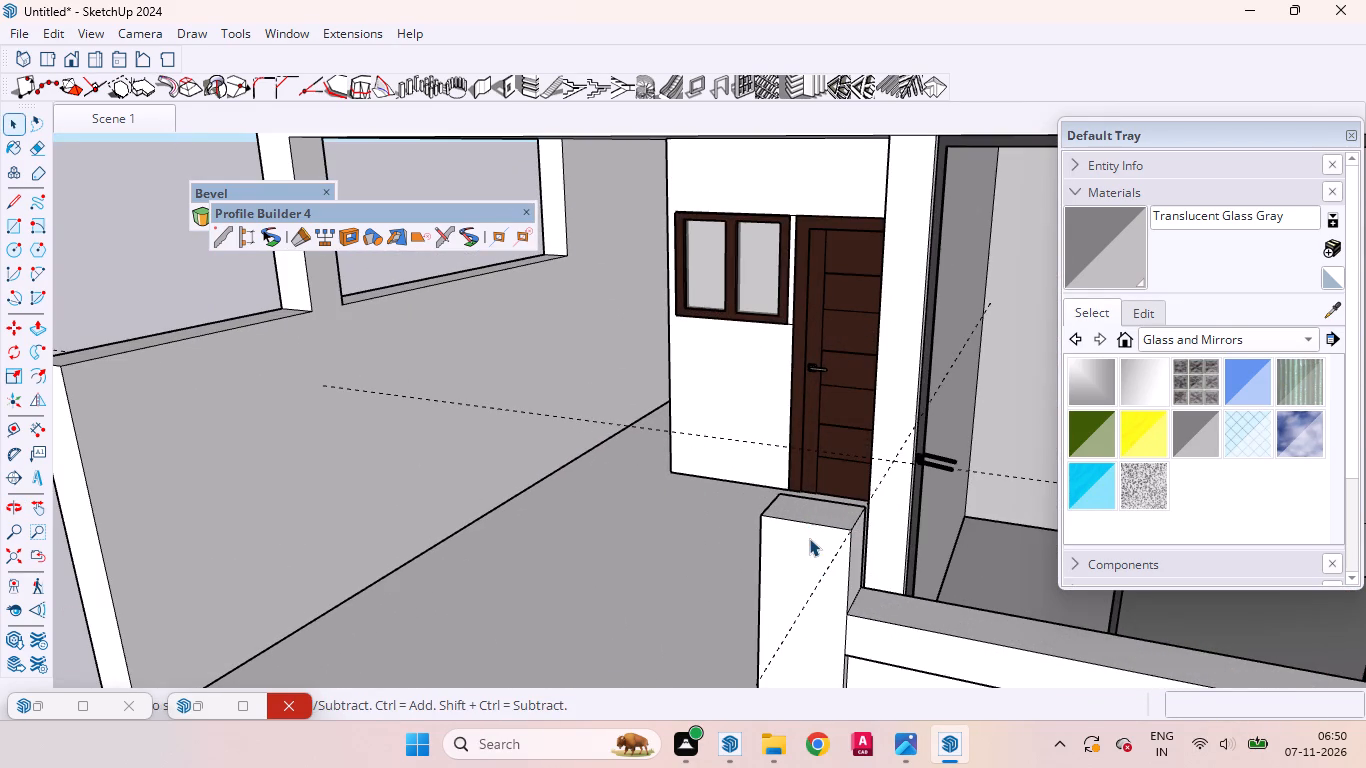
# Inside the boundary wall group, copy the front wall's free-end post side face about 10' across the entrance opening toward the opposite side wall.
pyautogui.scroll(-7, 754, 540)
pyautogui.moveTo(733, 516); pyautogui.dragTo(1028, 477, button='middle')
pyautogui.scroll(-1, 975, 473)
pyautogui.scroll(4, 975, 473)
pyautogui.click(974, 485)
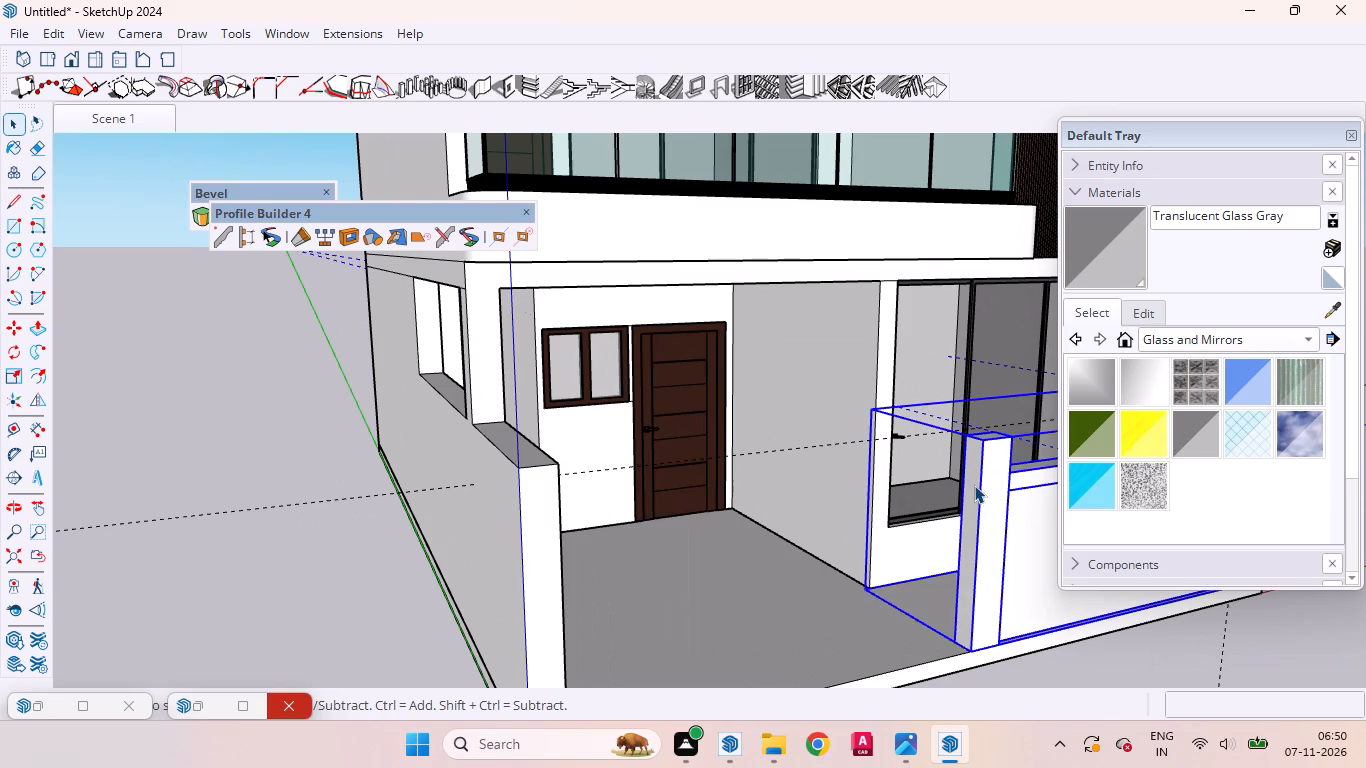
pyautogui.doubleClick(974, 485)
pyautogui.click(972, 484)
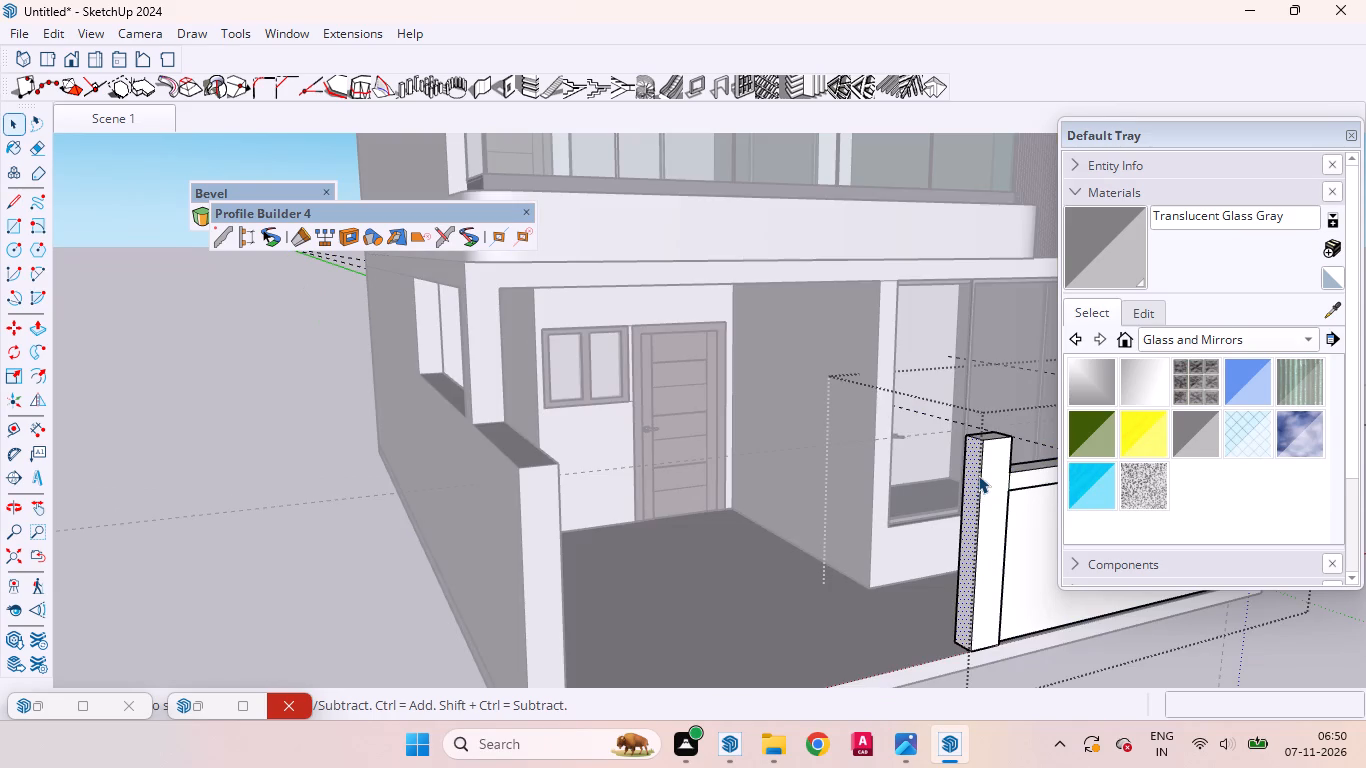
pyautogui.press('m')
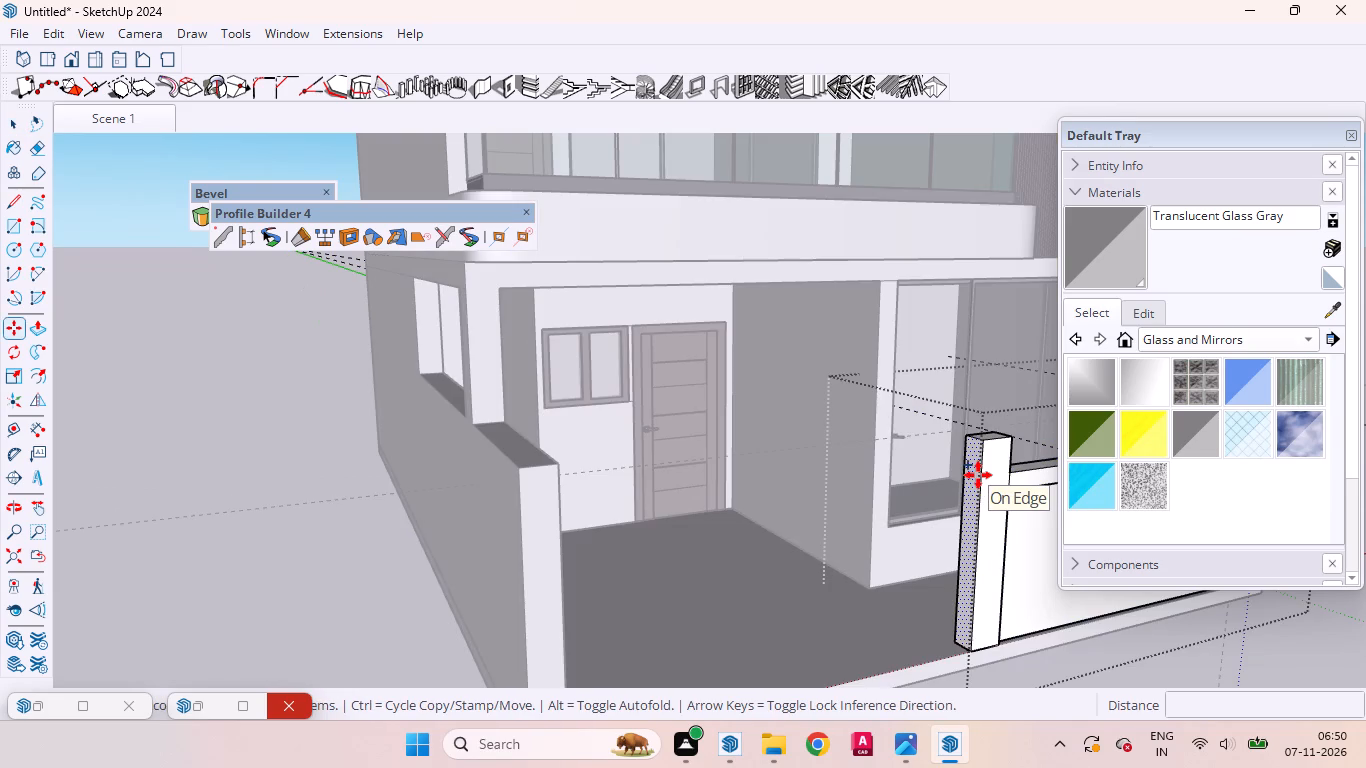
pyautogui.scroll(-3, 988, 575)
pyautogui.scroll(2, 988, 585)
pyautogui.scroll(-1, 988, 585)
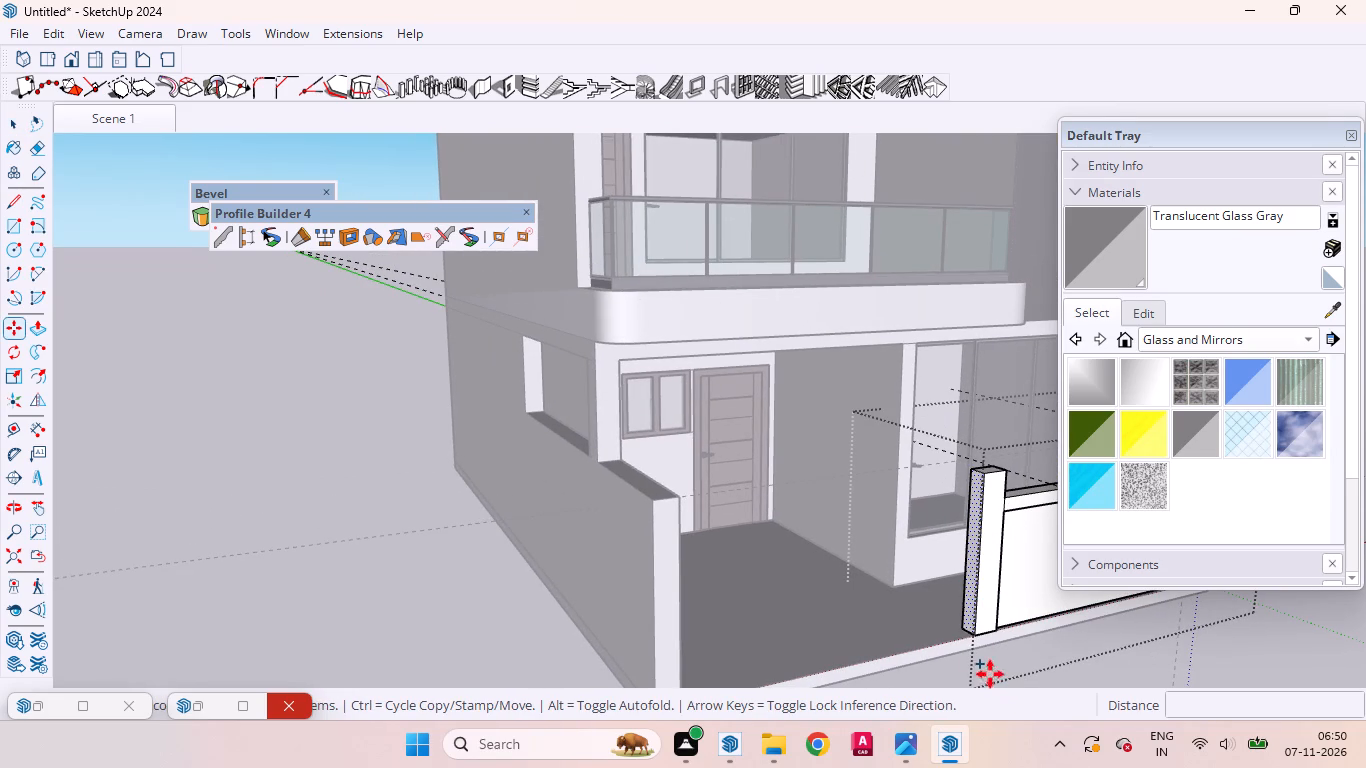
pyautogui.click(980, 634)
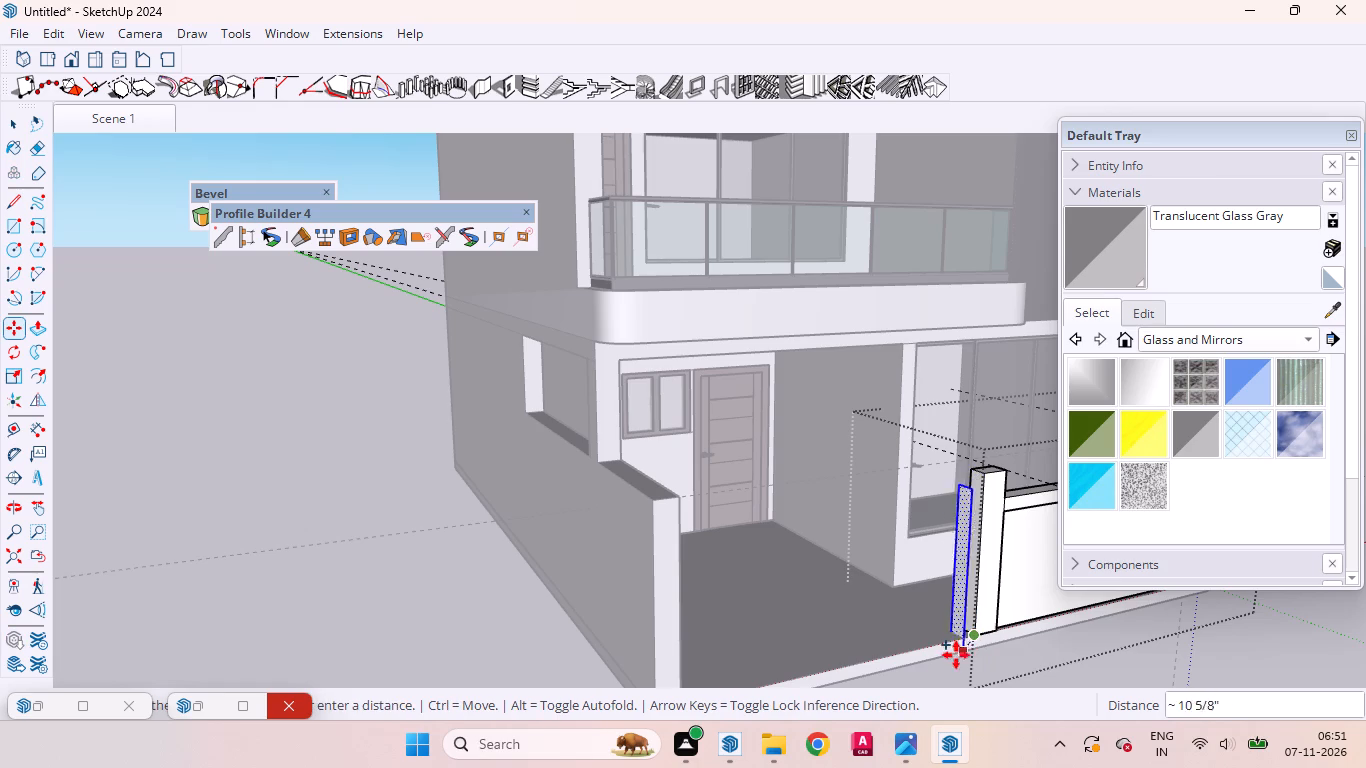
pyautogui.scroll(-2, 932, 663)
pyautogui.moveTo(909, 654); pyautogui.dragTo(645, 689, button='middle')
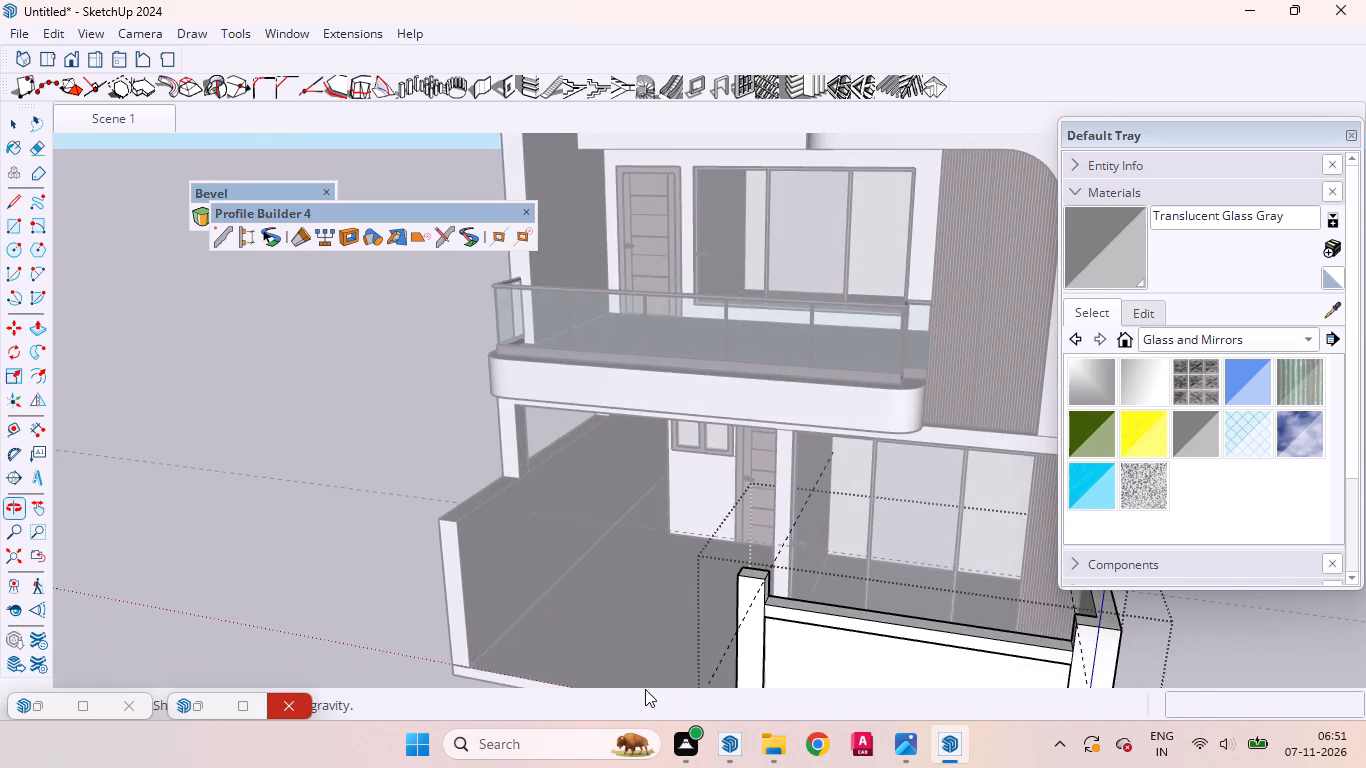
pyautogui.moveTo(645, 689); pyautogui.dragTo(646, 691, button='middle')
pyautogui.scroll(-8, 651, 673)
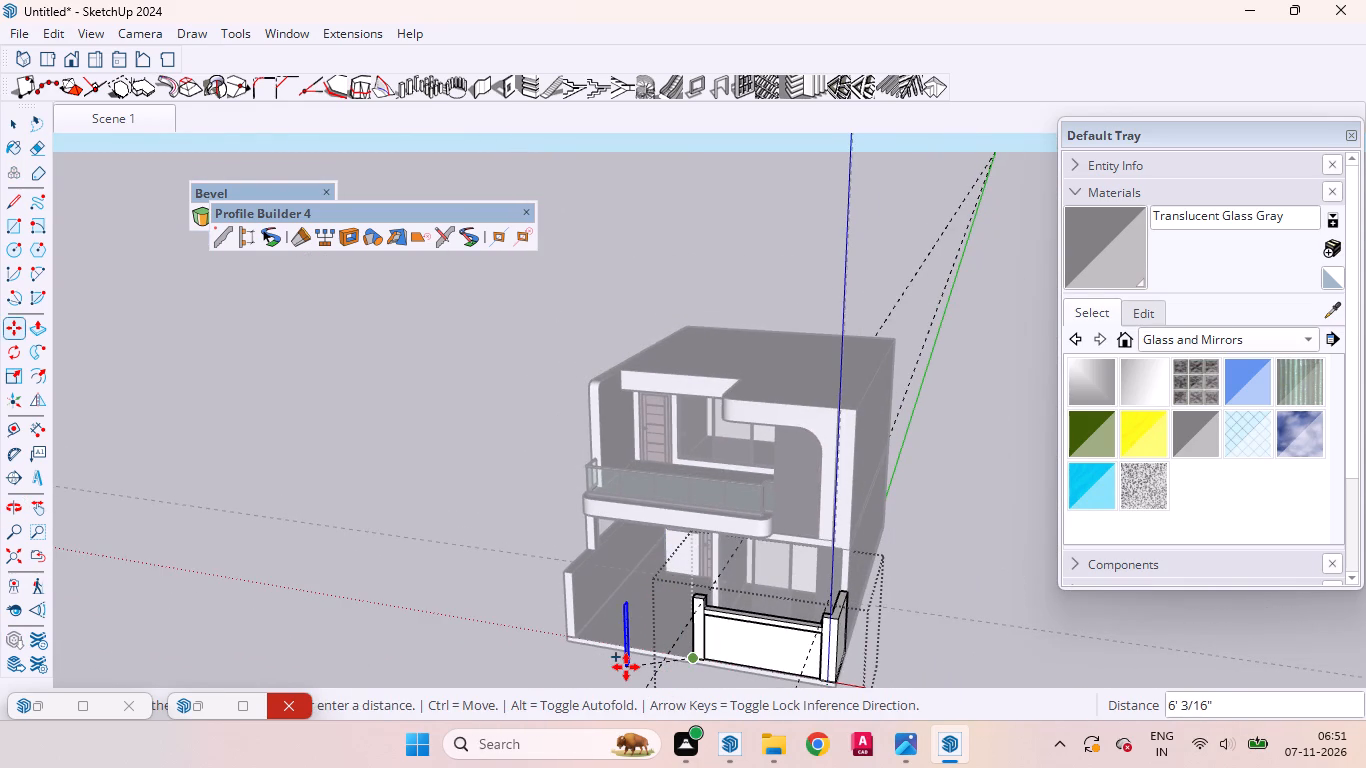
pyautogui.scroll(5, 547, 637)
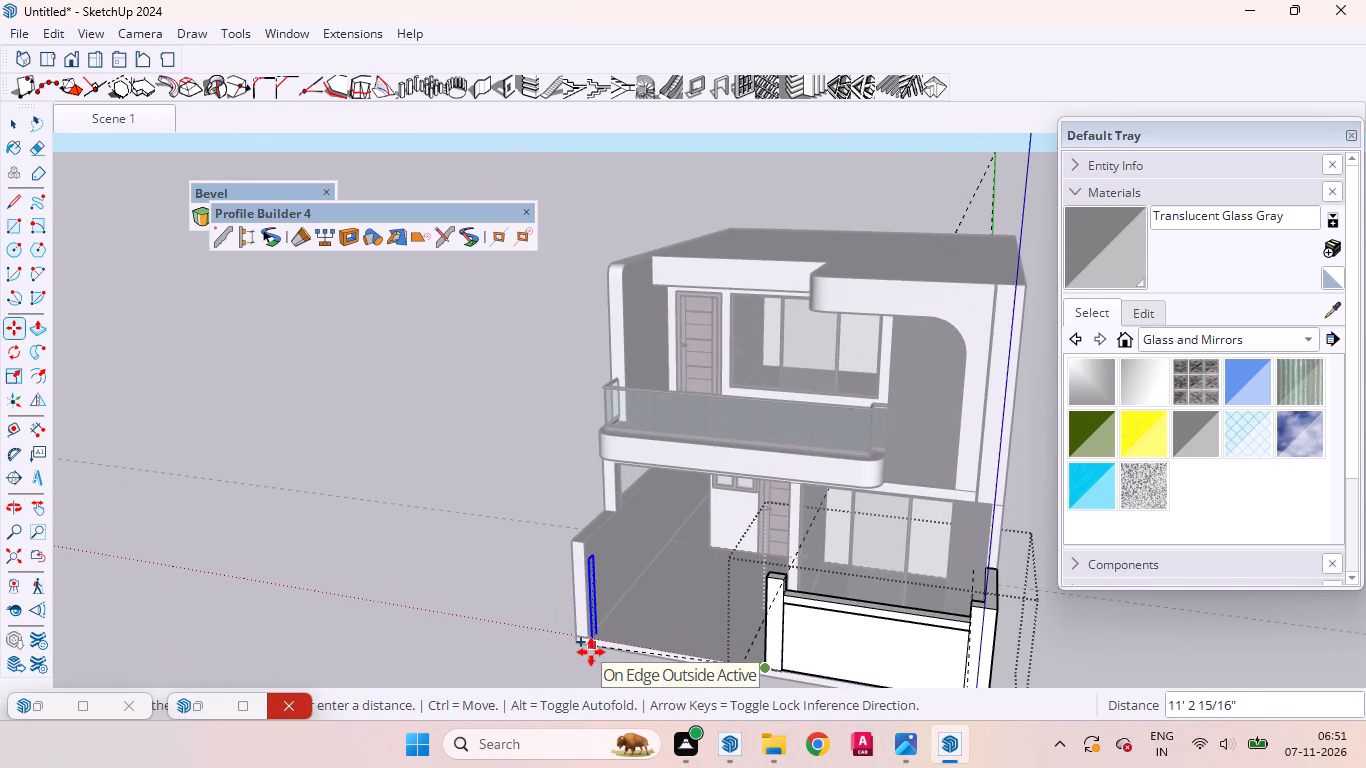
pyautogui.scroll(5, 587, 646)
pyautogui.scroll(-1, 587, 646)
pyautogui.scroll(1, 587, 646)
pyautogui.scroll(-1, 587, 646)
pyautogui.scroll(1, 587, 646)
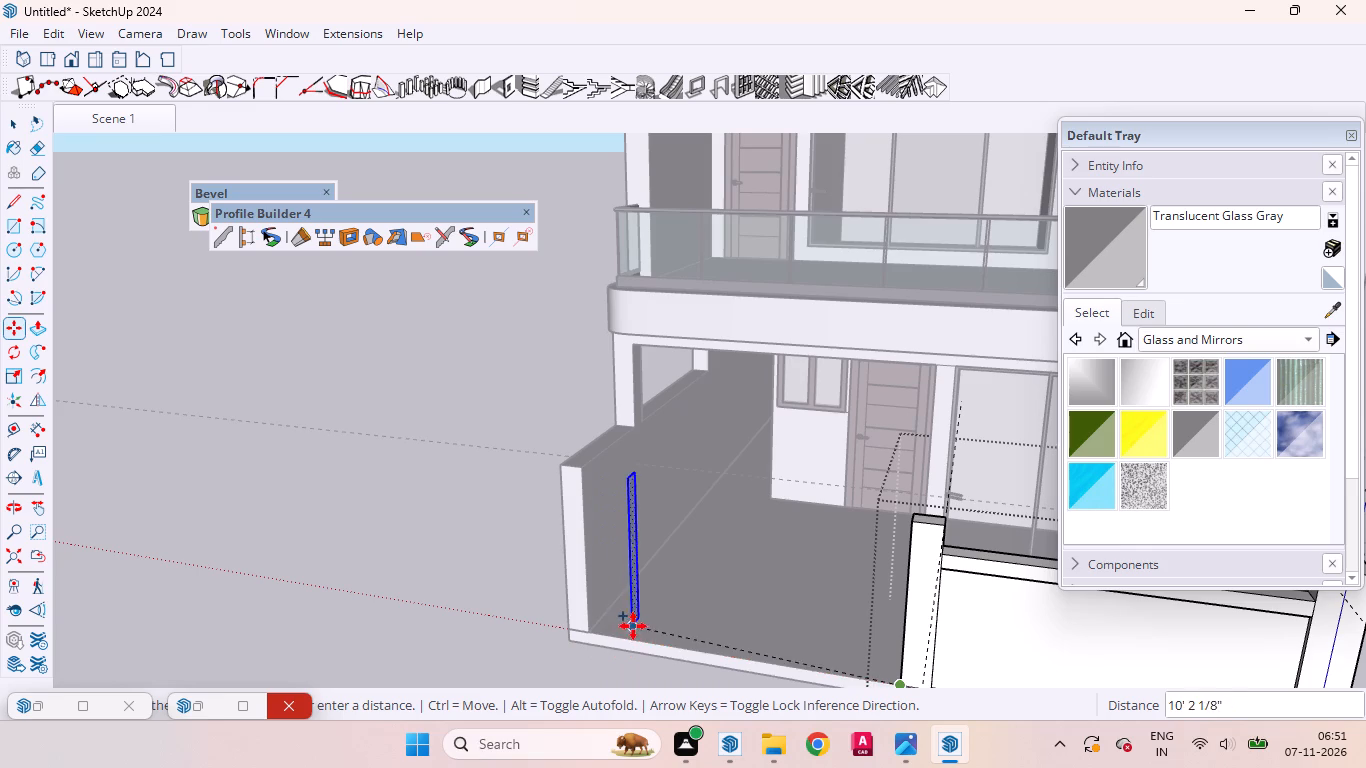
pyautogui.click(651, 635)
# Move the copied post face about 2' 5" onto the inner bottom corner at the side wall's front end.
pyautogui.scroll(5, 651, 639)
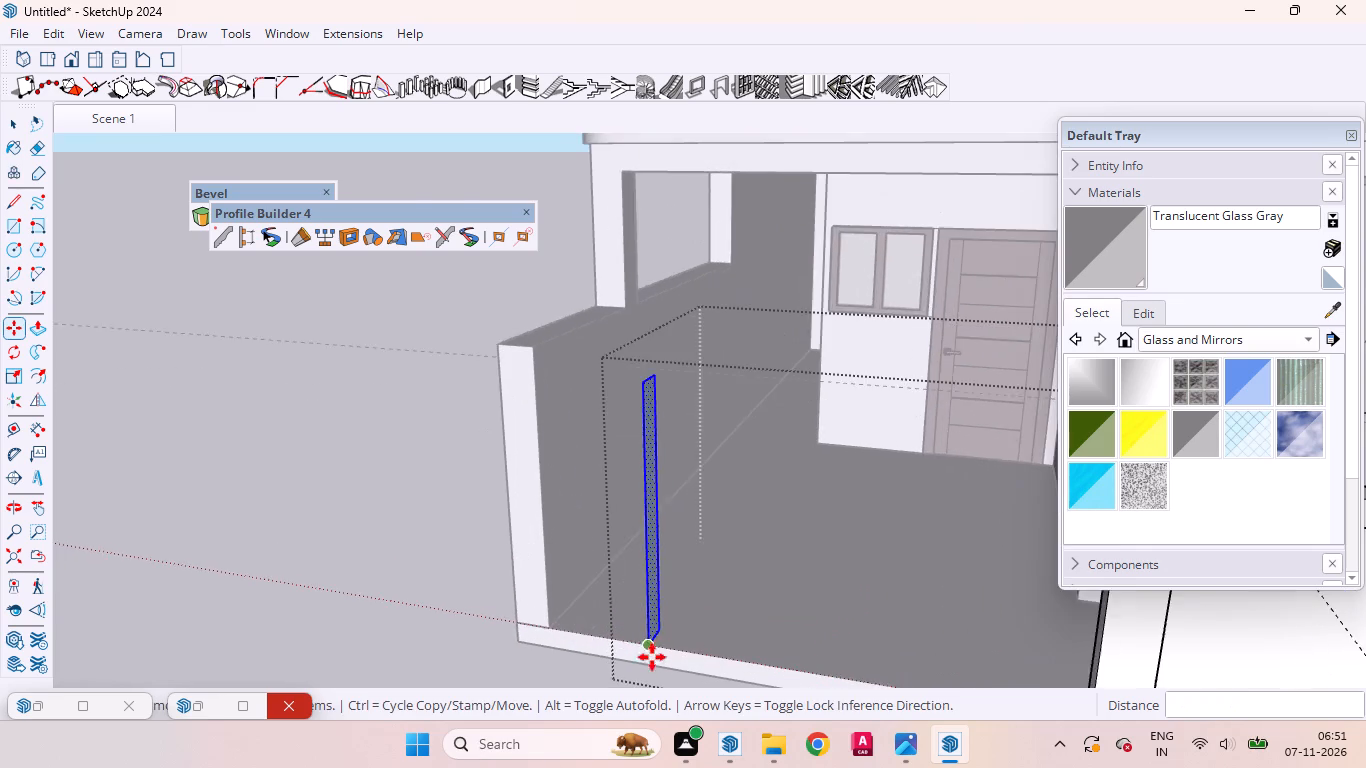
pyautogui.scroll(4, 652, 657)
pyautogui.click(646, 638)
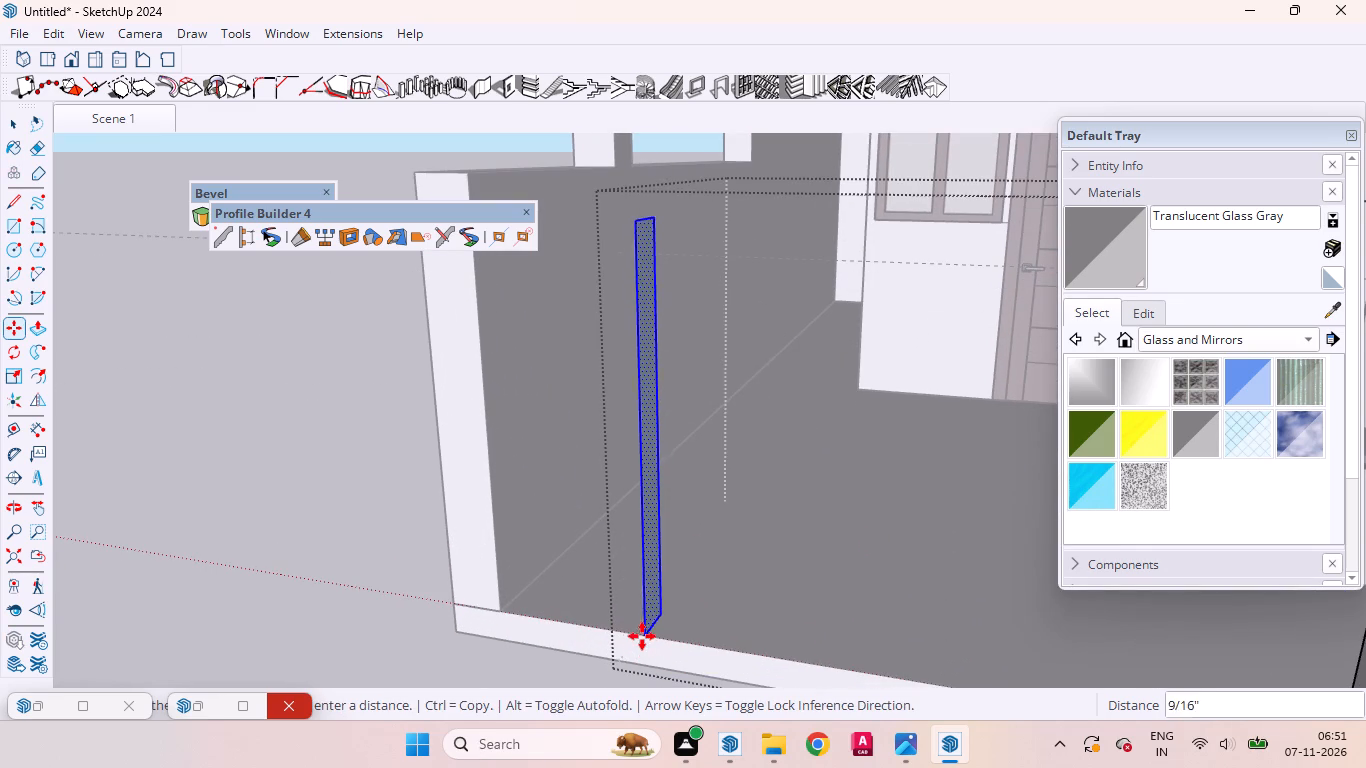
pyautogui.click(506, 616)
# Push/Pull the copied face 10" toward the entrance opening to form a second gate post against the side wall.
pyautogui.scroll(-5, 560, 644)
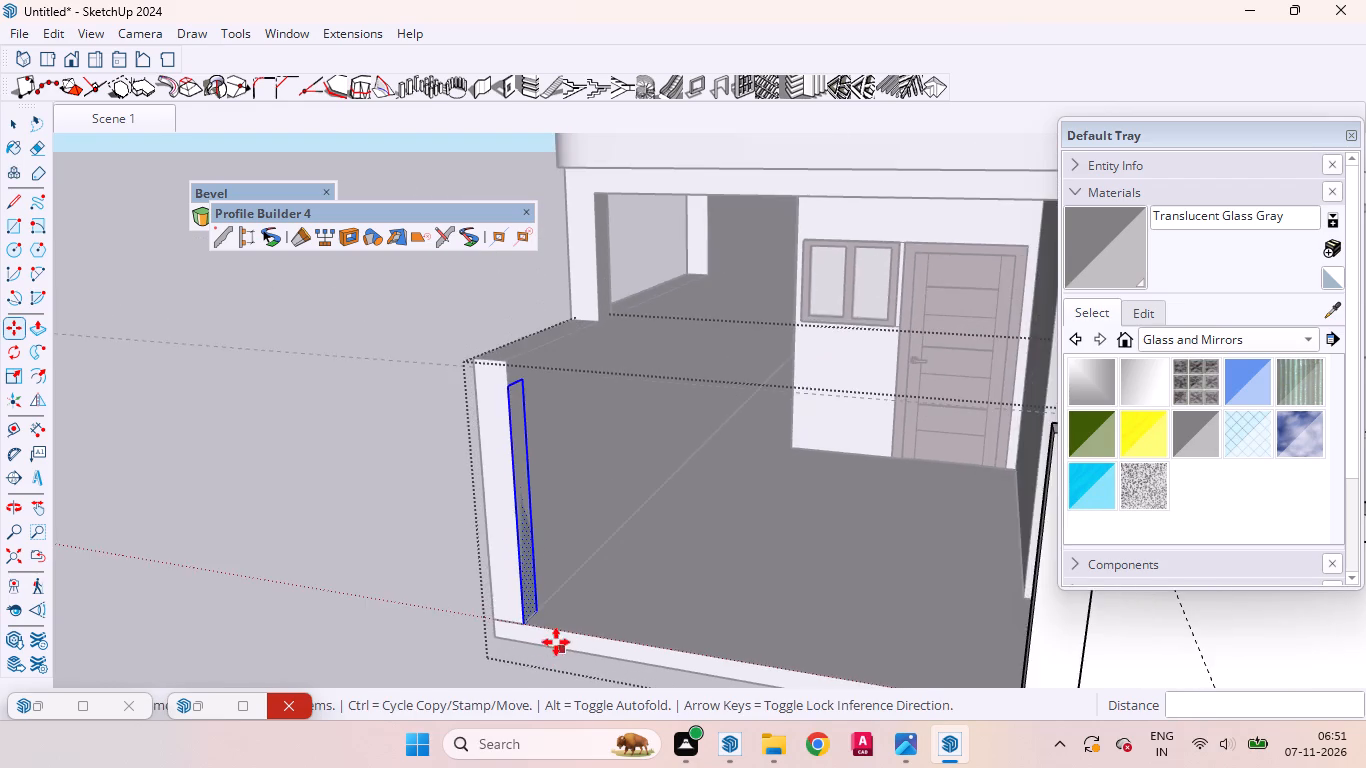
pyautogui.moveTo(534, 641); pyautogui.dragTo(416, 655, button='middle')
pyautogui.middleClick(415, 656)
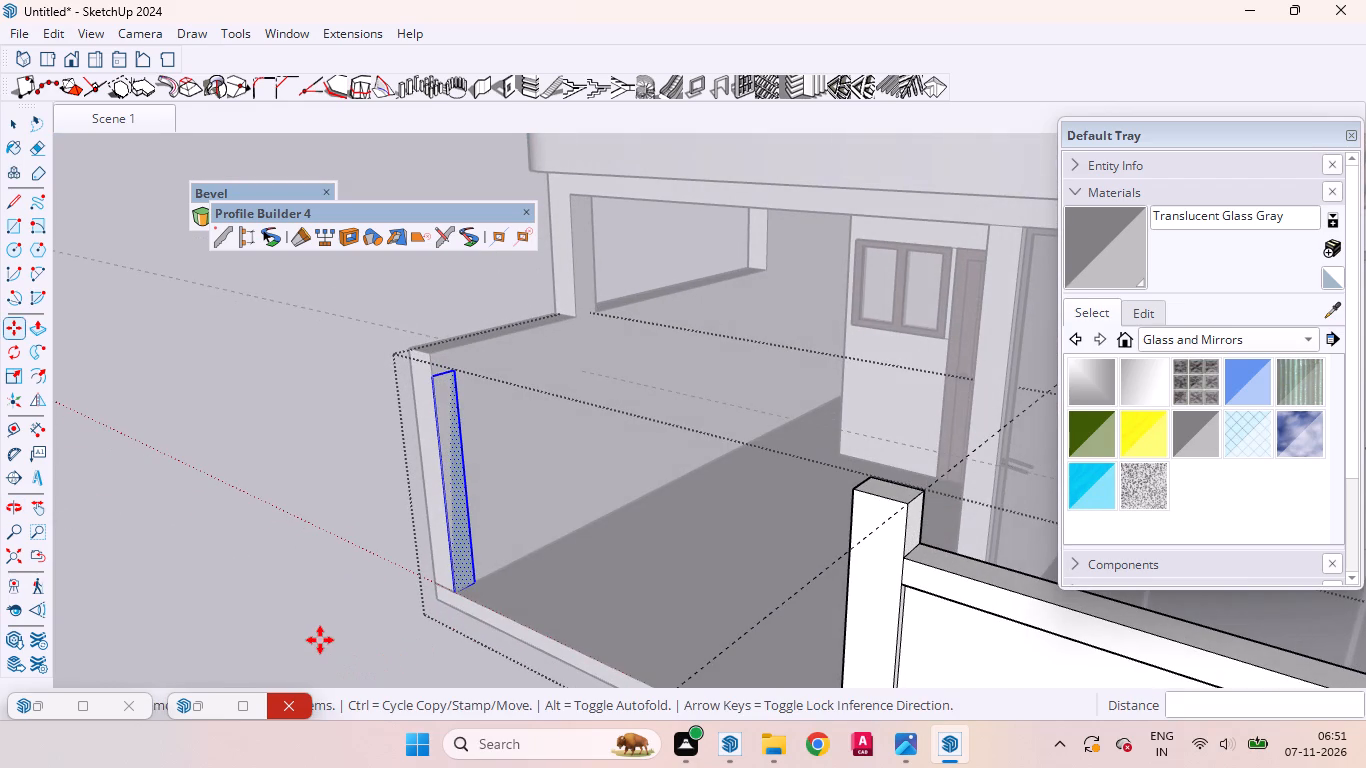
pyautogui.press('space')
pyautogui.press('p')
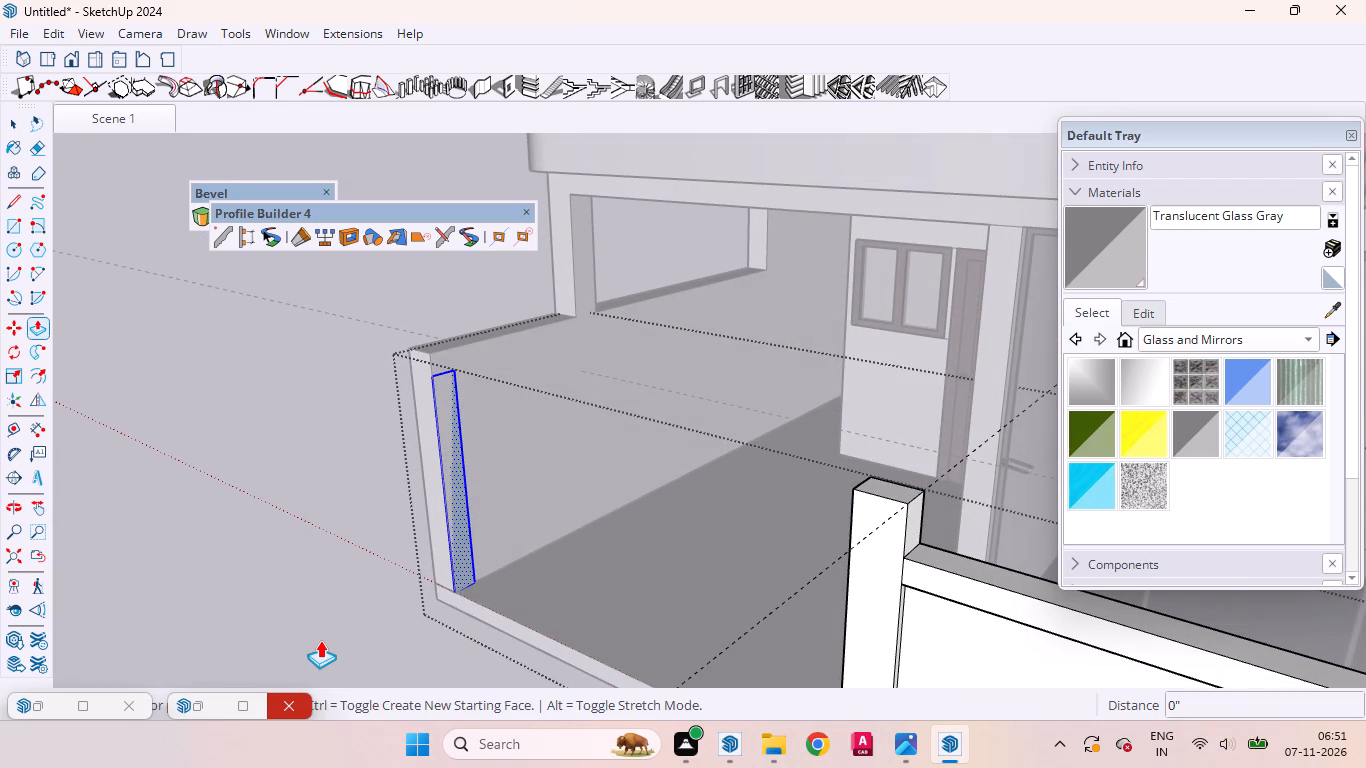
pyautogui.scroll(5, 402, 87)
pyautogui.scroll(4, 428, 433)
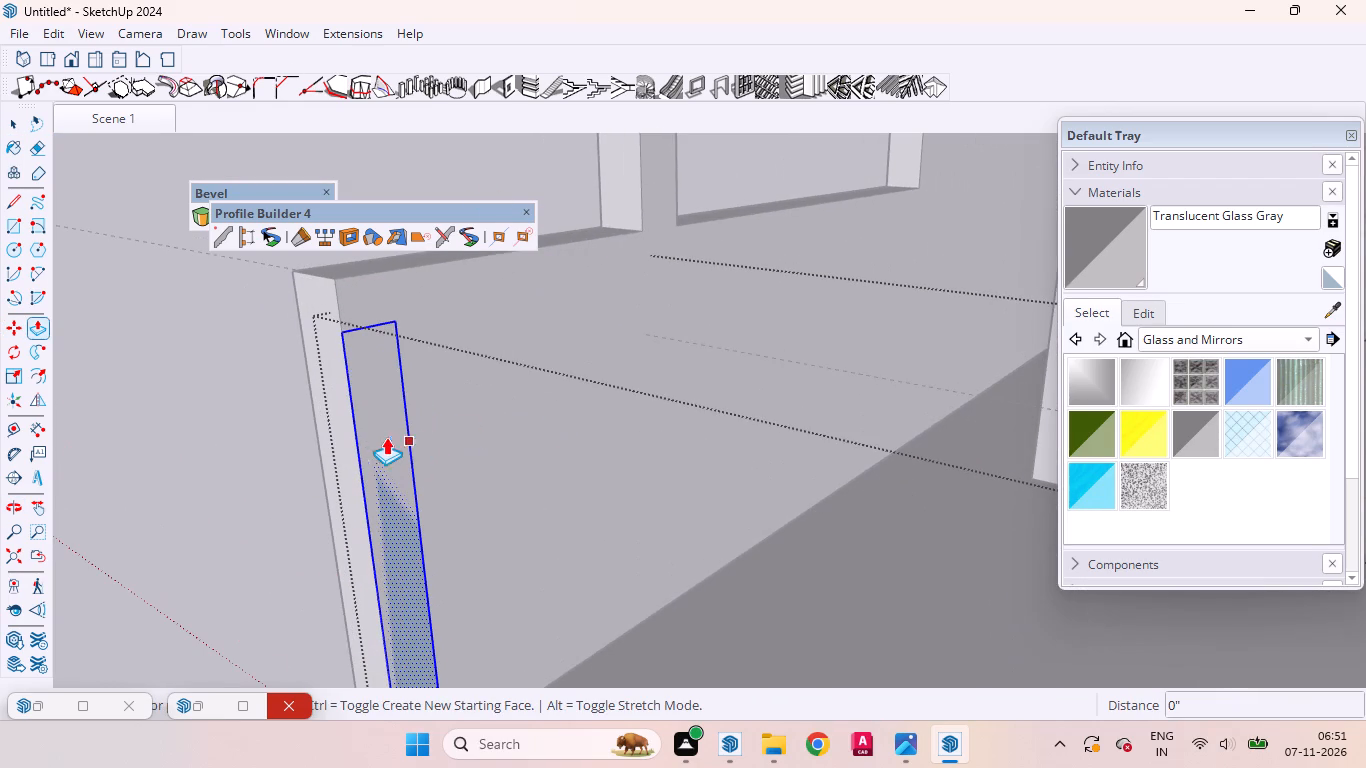
pyautogui.click(378, 433)
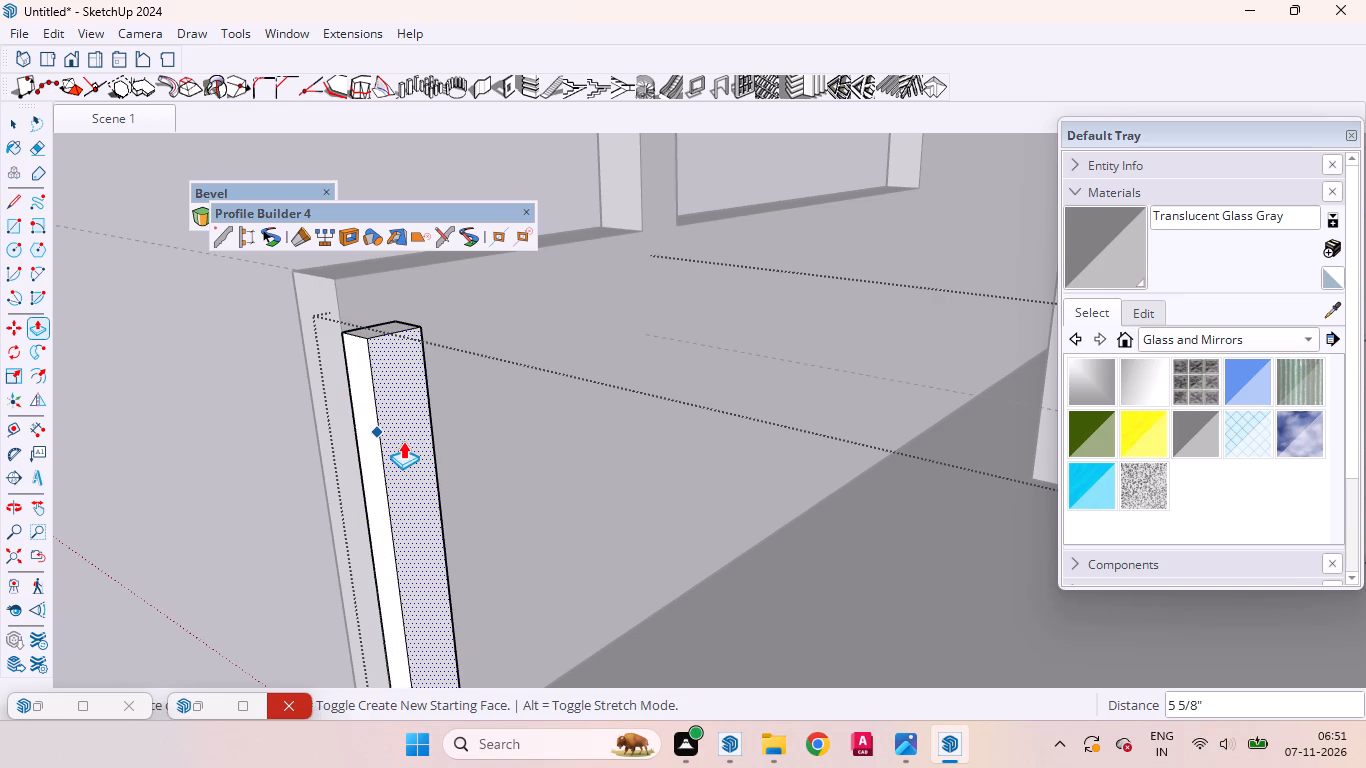
pyautogui.press('1')
pyautogui.press('0')
pyautogui.press('Return')
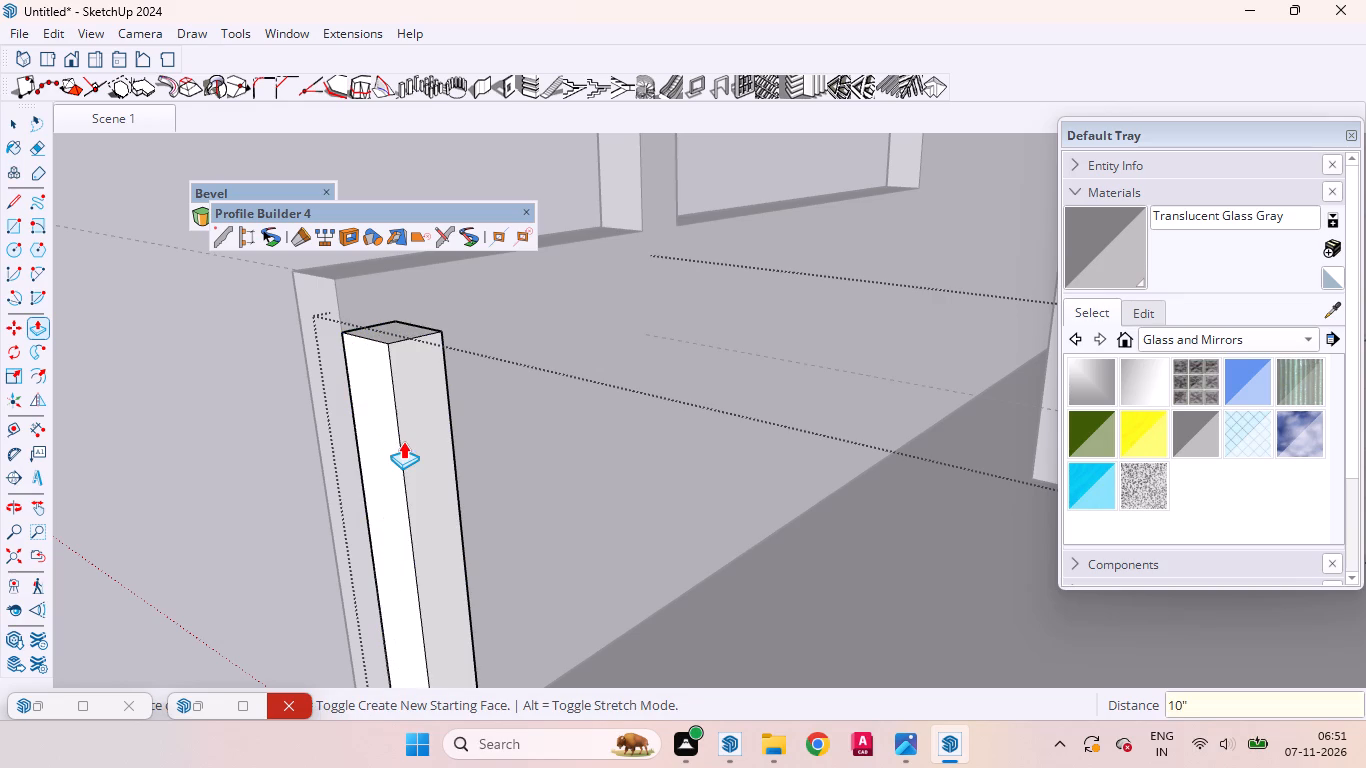
pyautogui.press('space')
# Finish editing the boundary wall group and return to the whole house model.
pyautogui.scroll(-7, 427, 434)
pyautogui.scroll(-5, 627, 251)
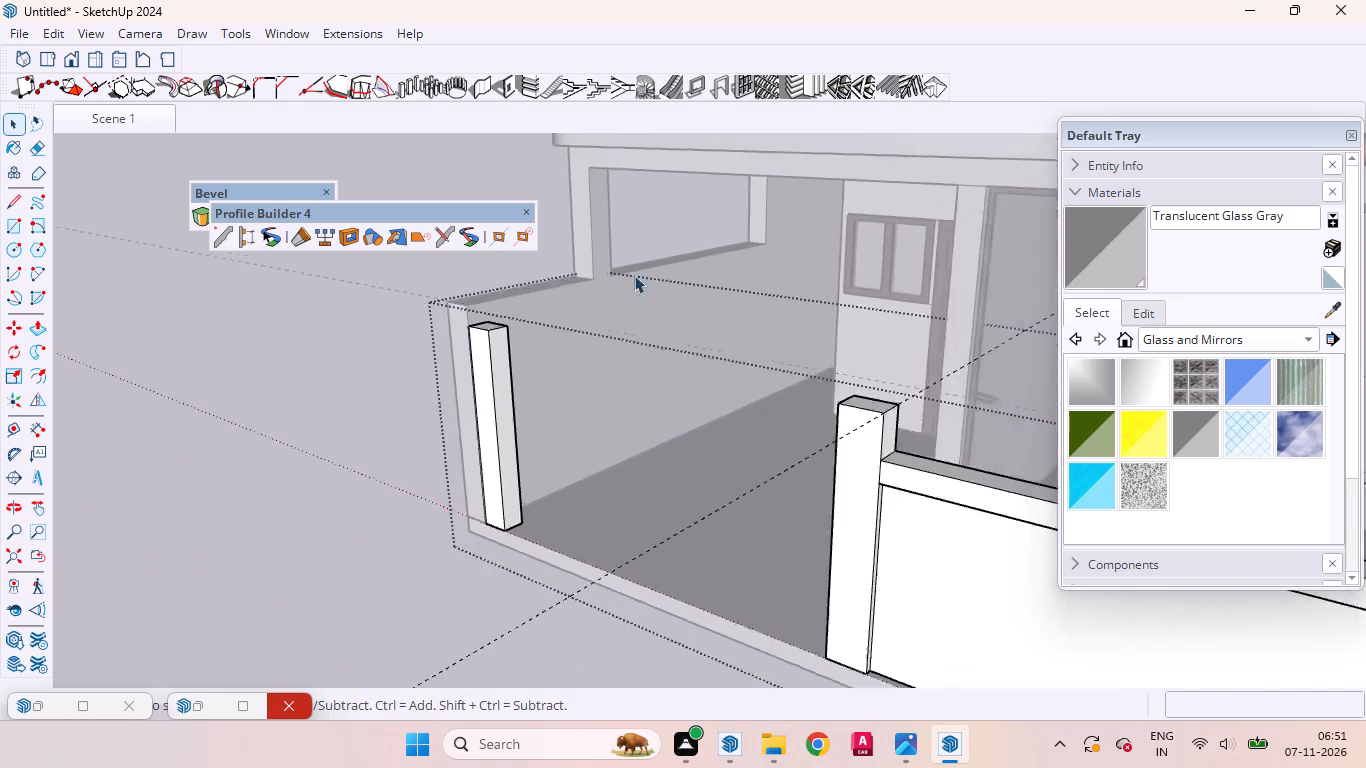
pyautogui.moveTo(627, 519); pyautogui.dragTo(835, 488, button='middle')
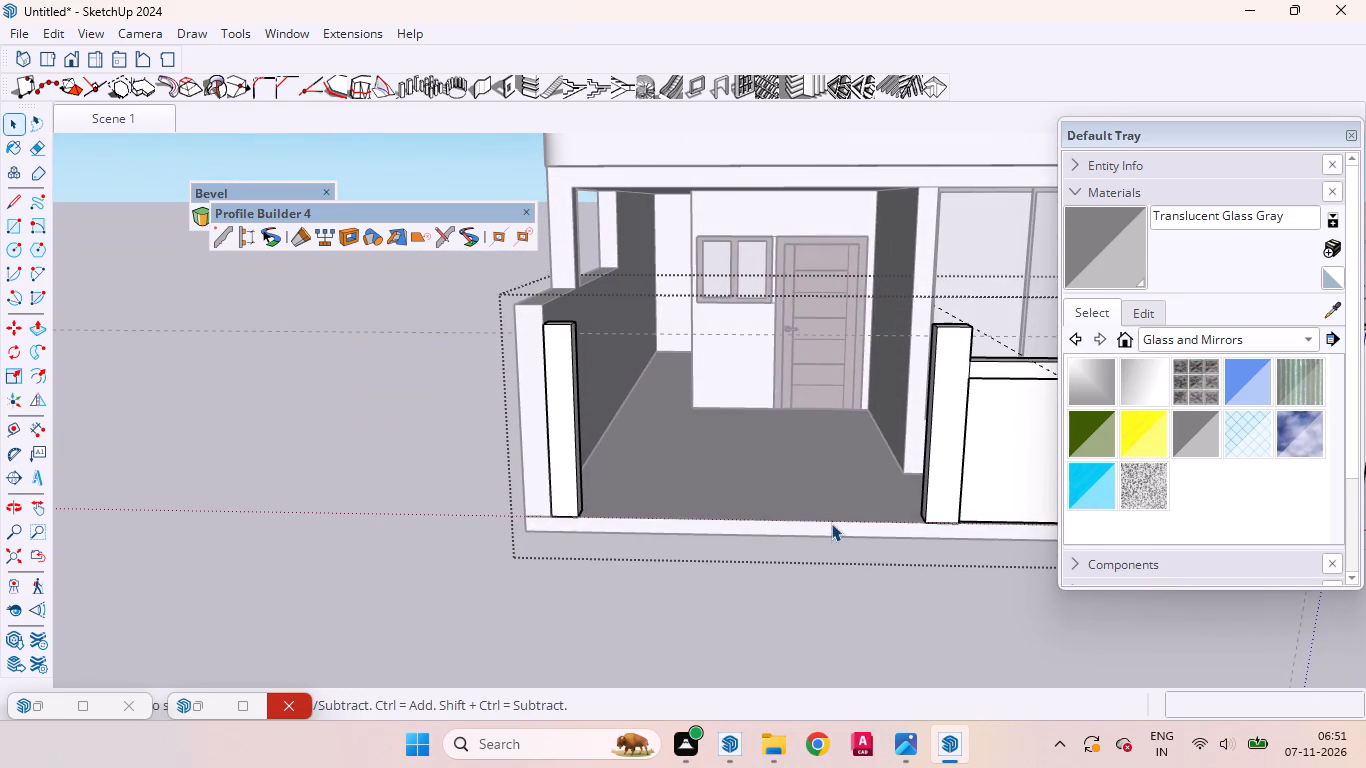
pyautogui.doubleClick(853, 614)
# Delete the dashed construction guide that rises above the house's roof.
pyautogui.scroll(-2, 741, 609)
pyautogui.scroll(1, 741, 609)
pyautogui.scroll(-1, 741, 609)
pyautogui.scroll(1, 741, 609)
pyautogui.scroll(-3, 741, 609)
pyautogui.moveTo(708, 596); pyautogui.dragTo(662, 573, button='middle')
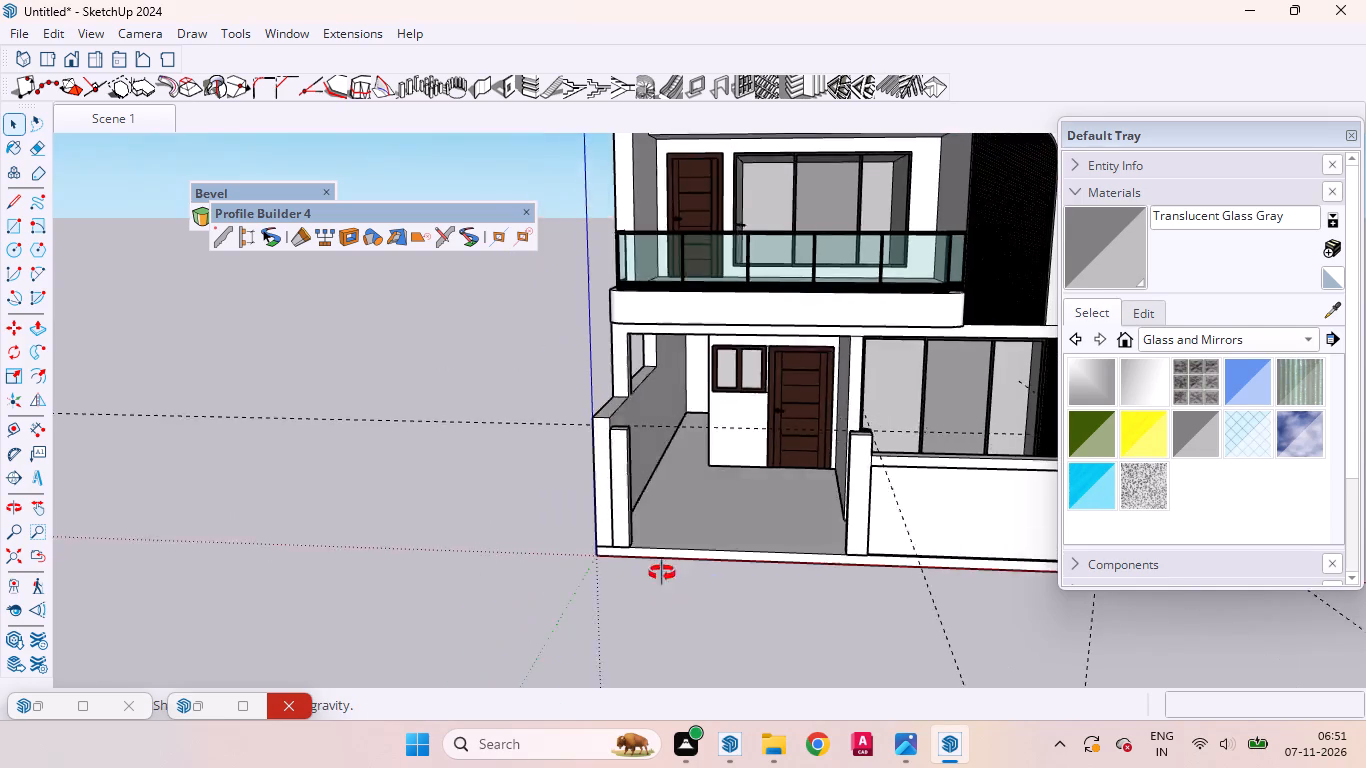
pyautogui.moveTo(662, 573); pyautogui.dragTo(672, 588, button='middle')
pyautogui.scroll(-9, 672, 576)
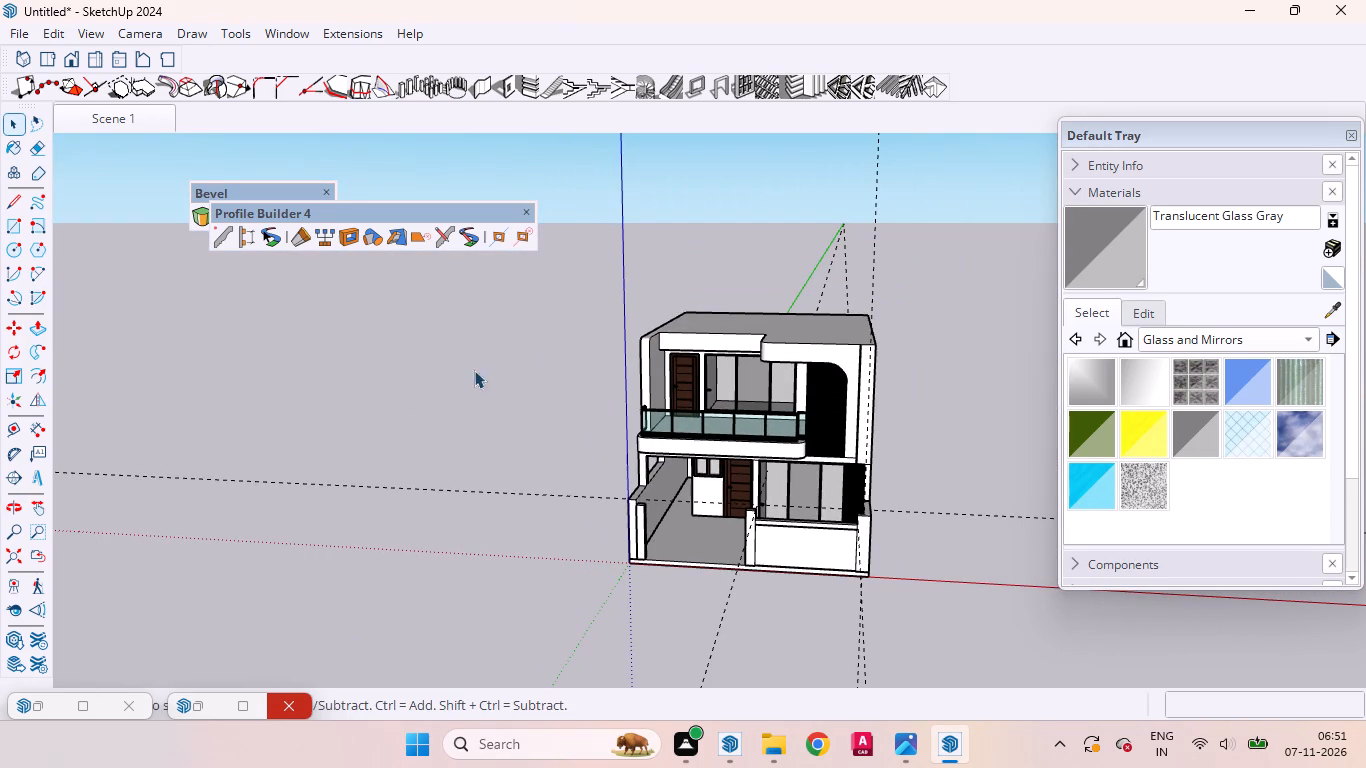
pyautogui.moveTo(936, 247); pyautogui.dragTo(663, 136)
pyautogui.moveTo(663, 136); pyautogui.dragTo(619, 93)
pyautogui.press('Delete')
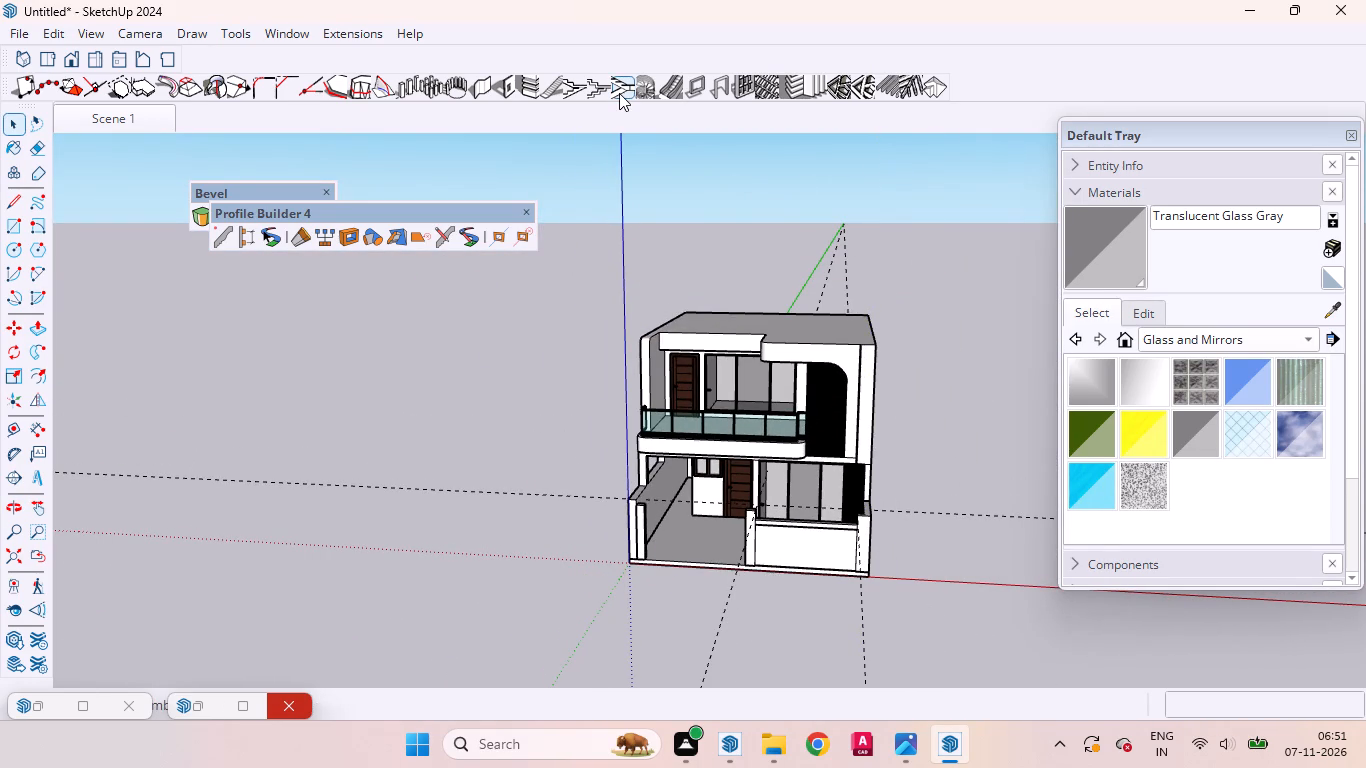
# Search the 3D Warehouse models for "gate".
pyautogui.scroll(-3, 725, 114)
pyautogui.scroll(1, 740, 552)
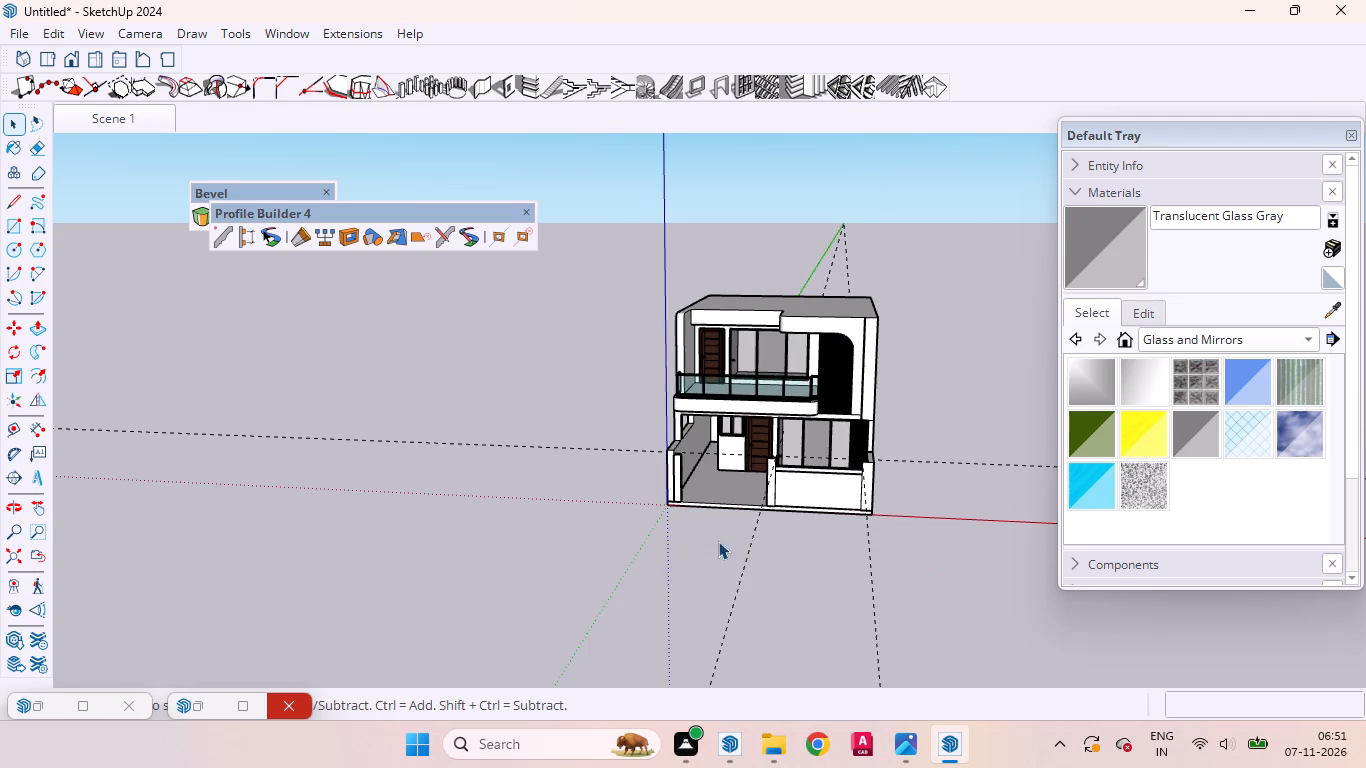
pyautogui.scroll(2, 718, 541)
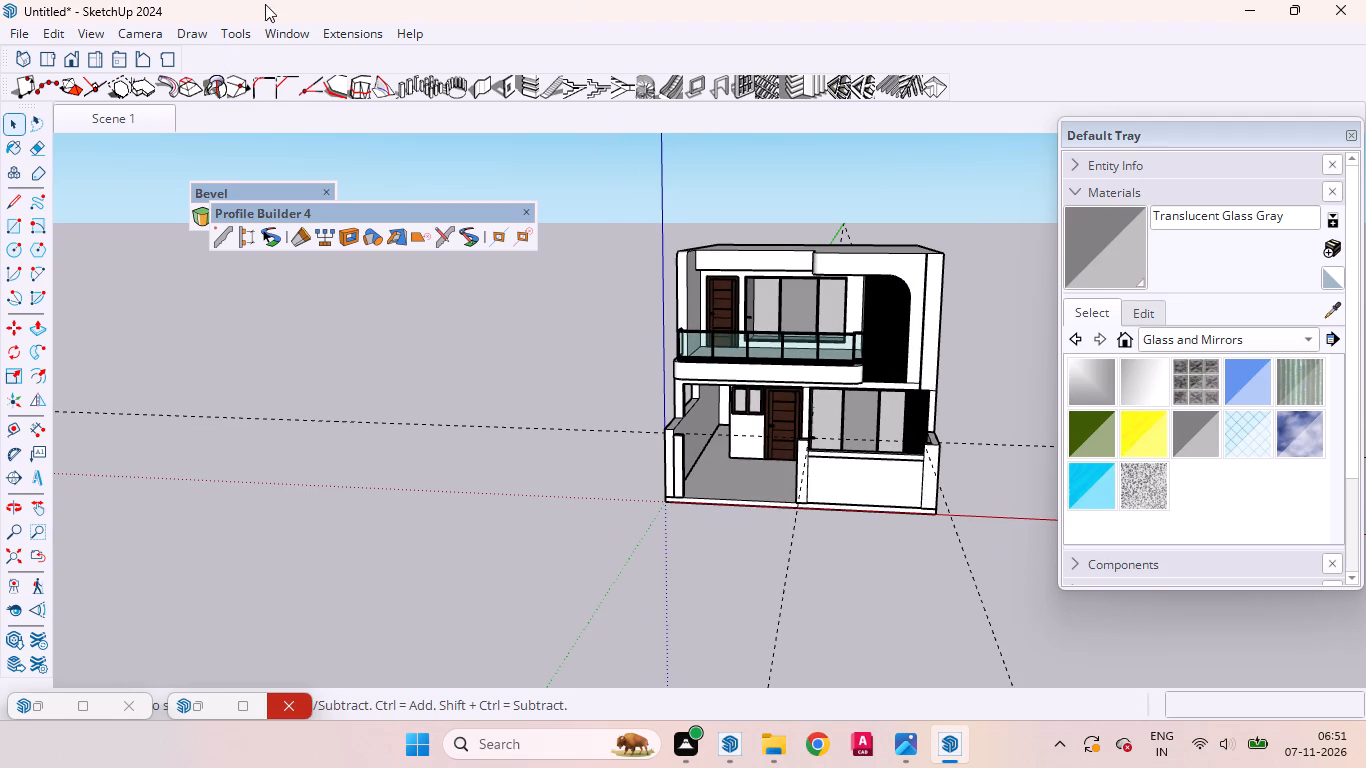
pyautogui.click(298, 41)
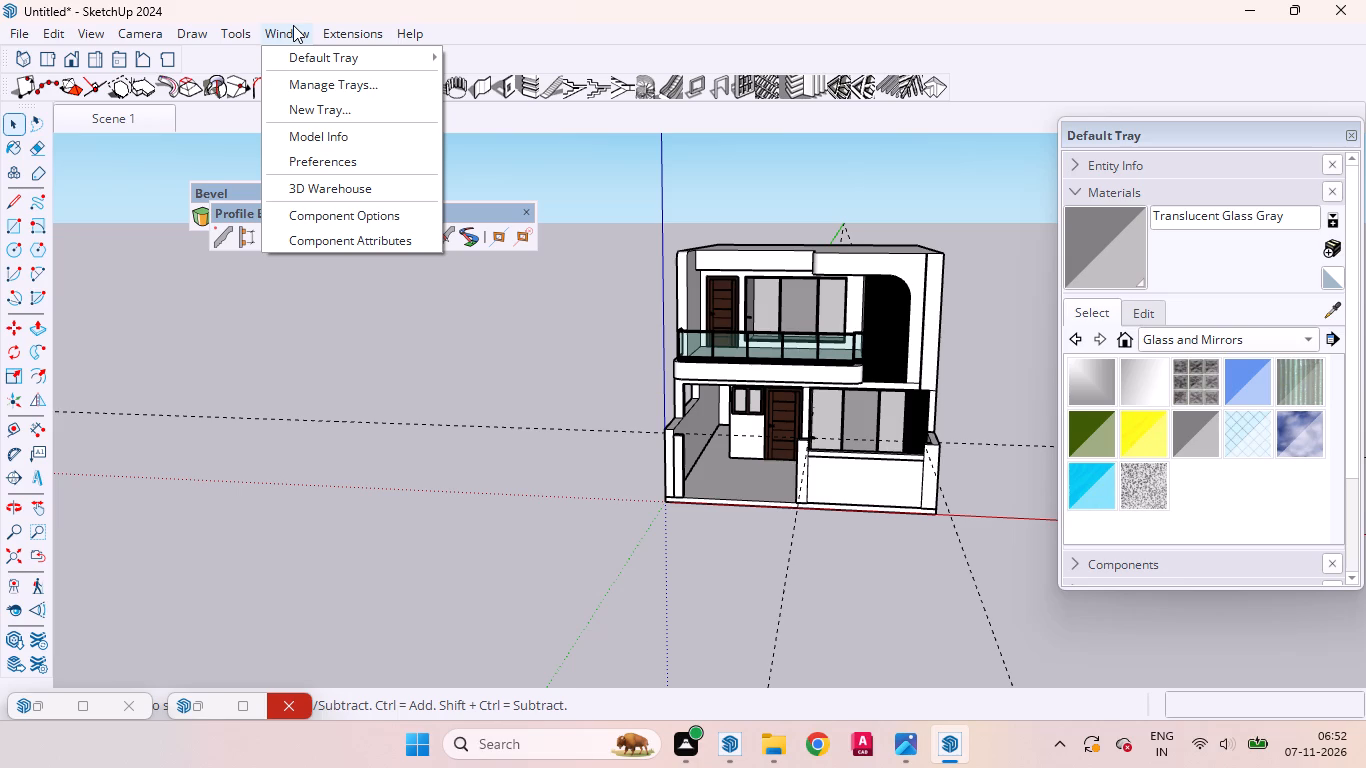
pyautogui.click(370, 200)
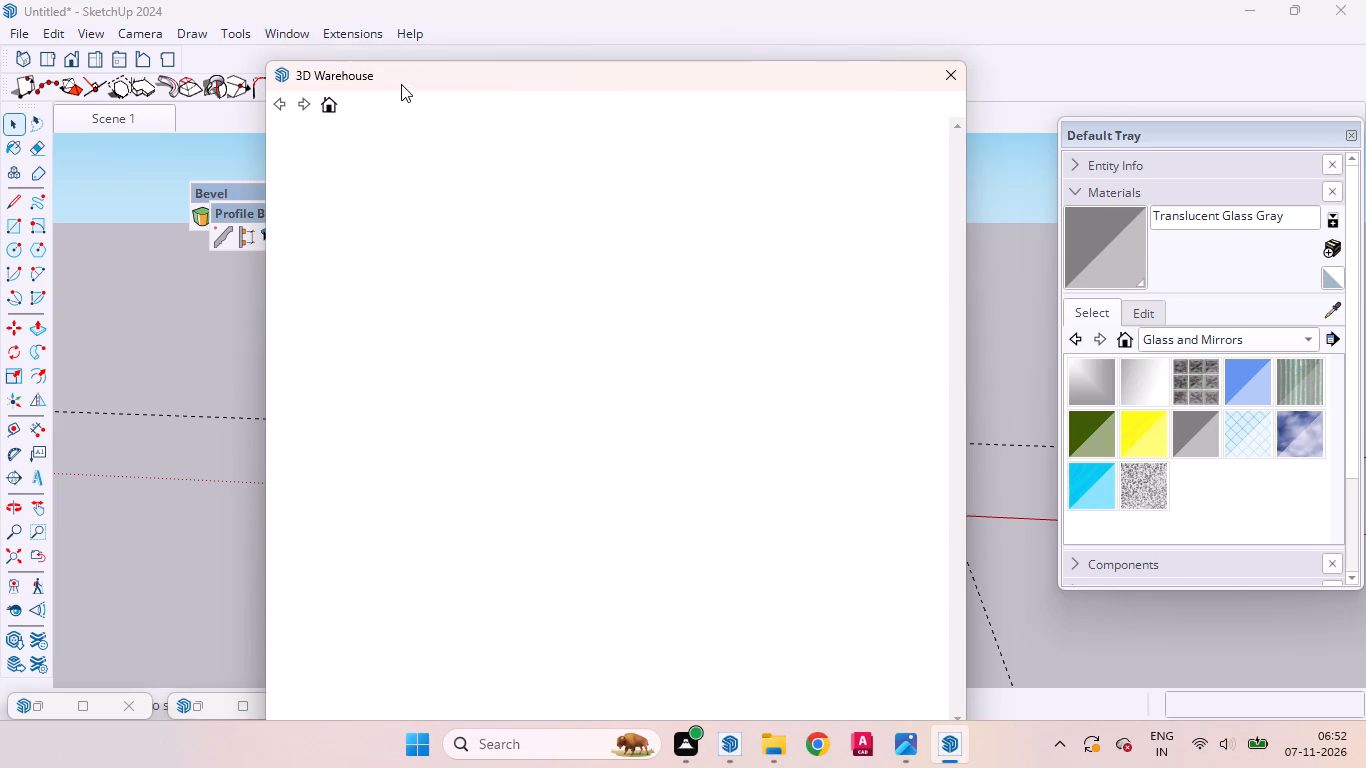
pyautogui.moveTo(405, 81); pyautogui.dragTo(359, 49)
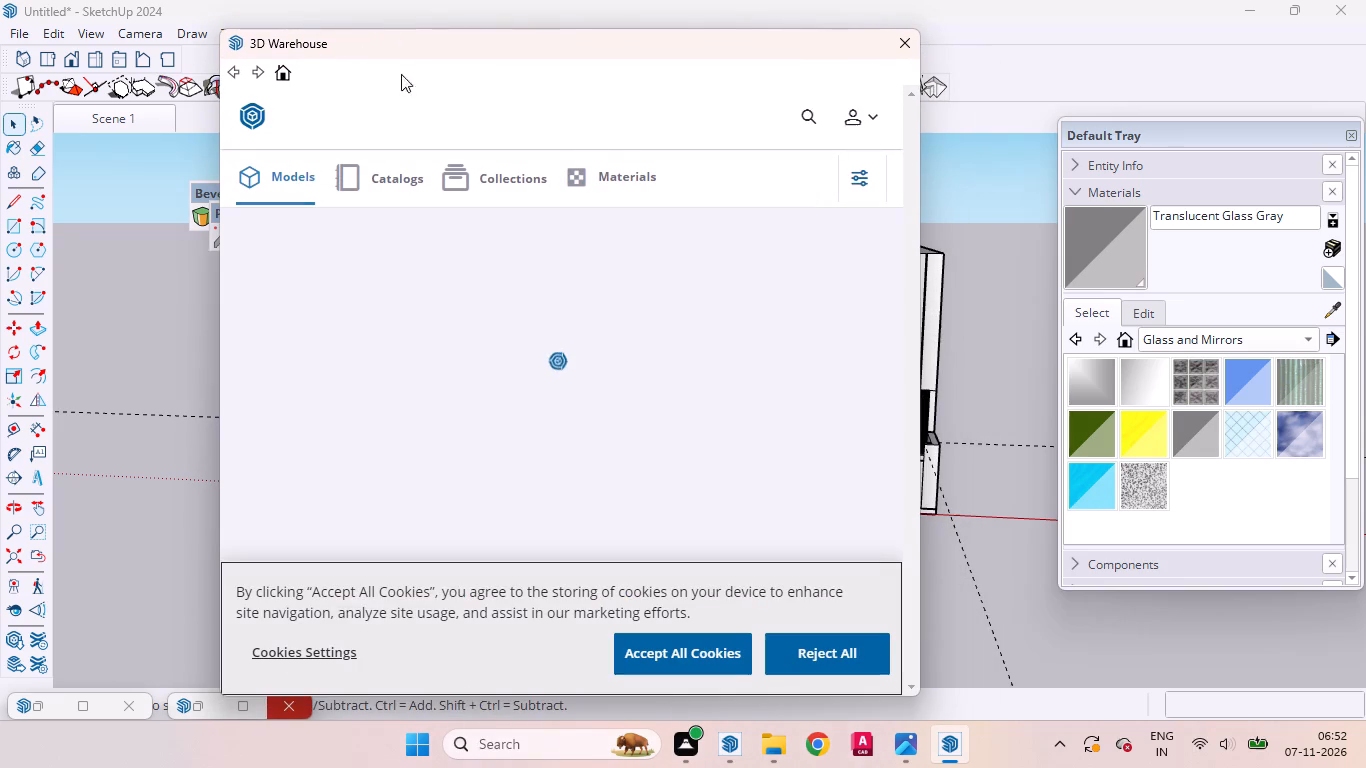
pyautogui.click(805, 107)
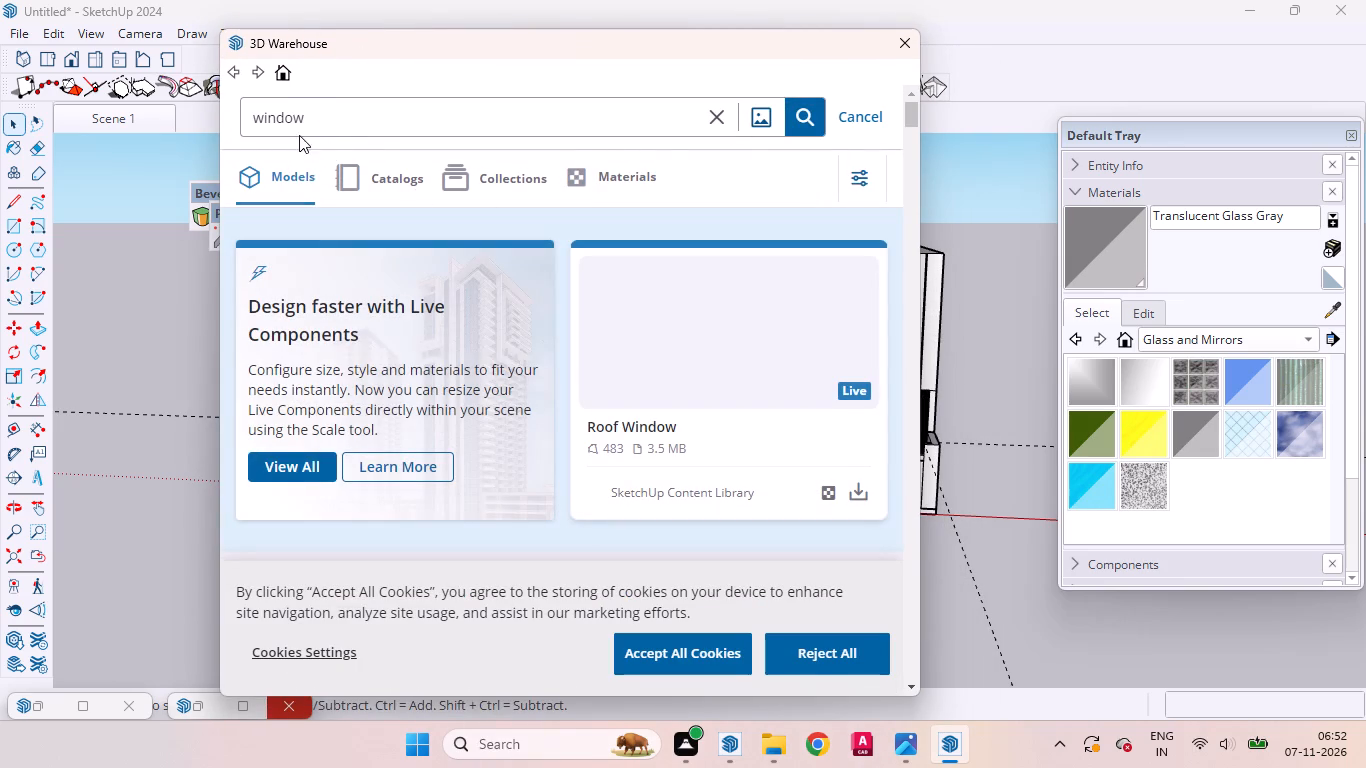
pyautogui.moveTo(319, 127); pyautogui.dragTo(212, 137)
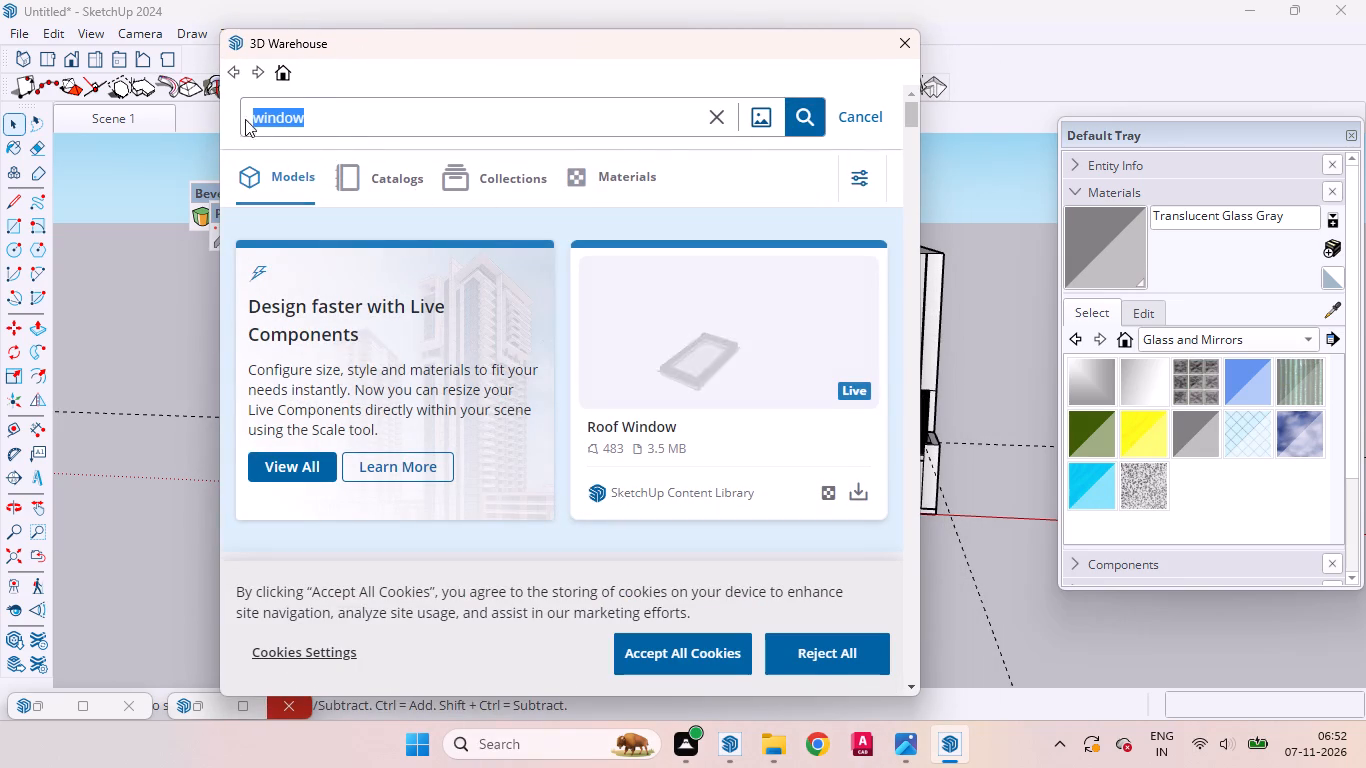
pyautogui.press('BackSpace')
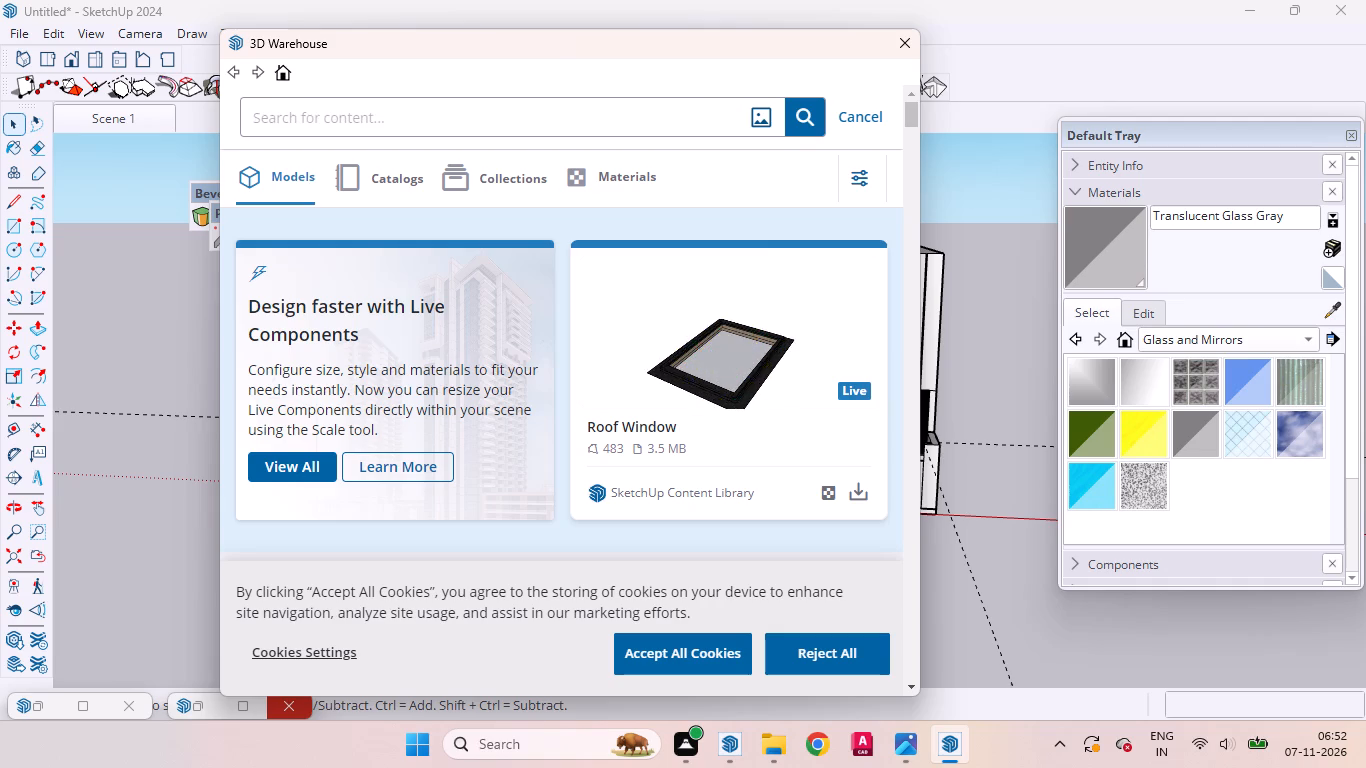
pyautogui.write('gat')
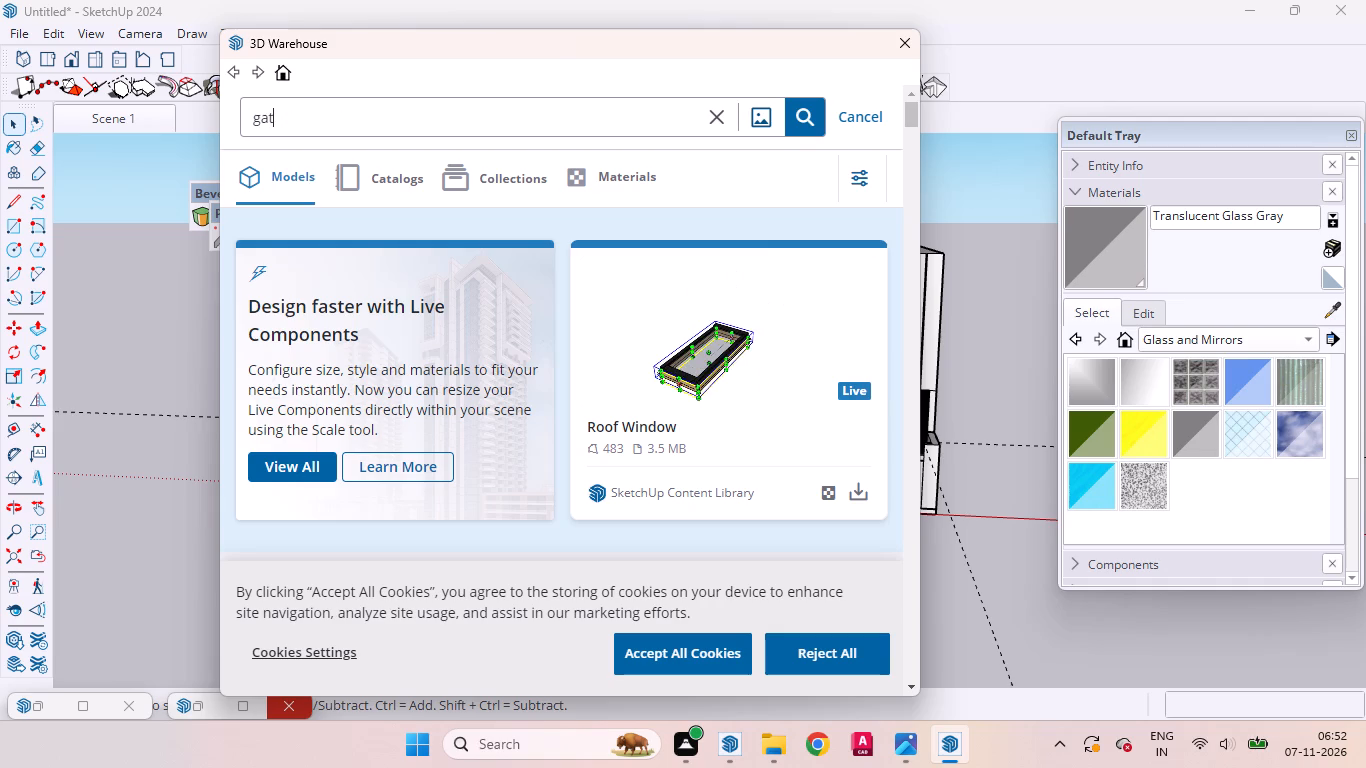
pyautogui.press('e')
pyautogui.press('Return')
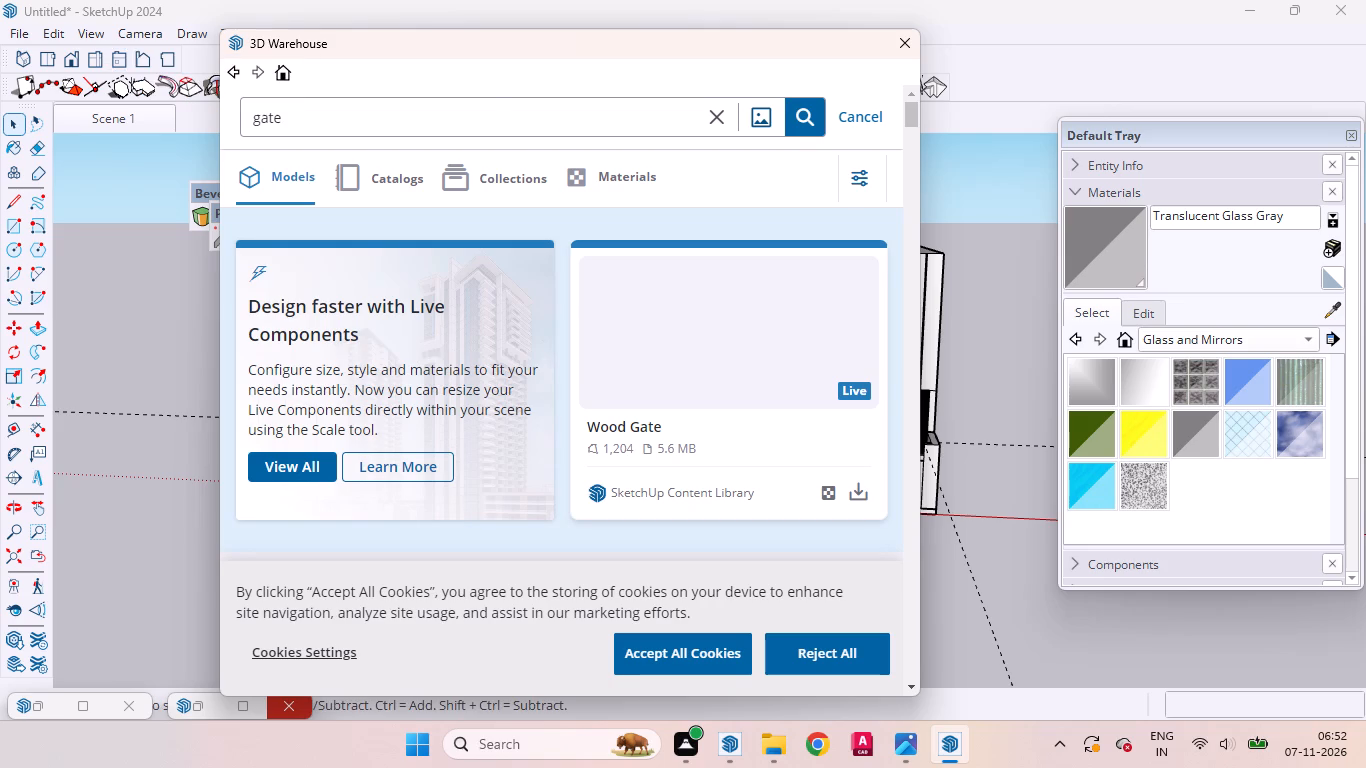
# Browse the gate search results for a modern design that suits the house's entrance opening.
pyautogui.scroll(-3, 748, 345)
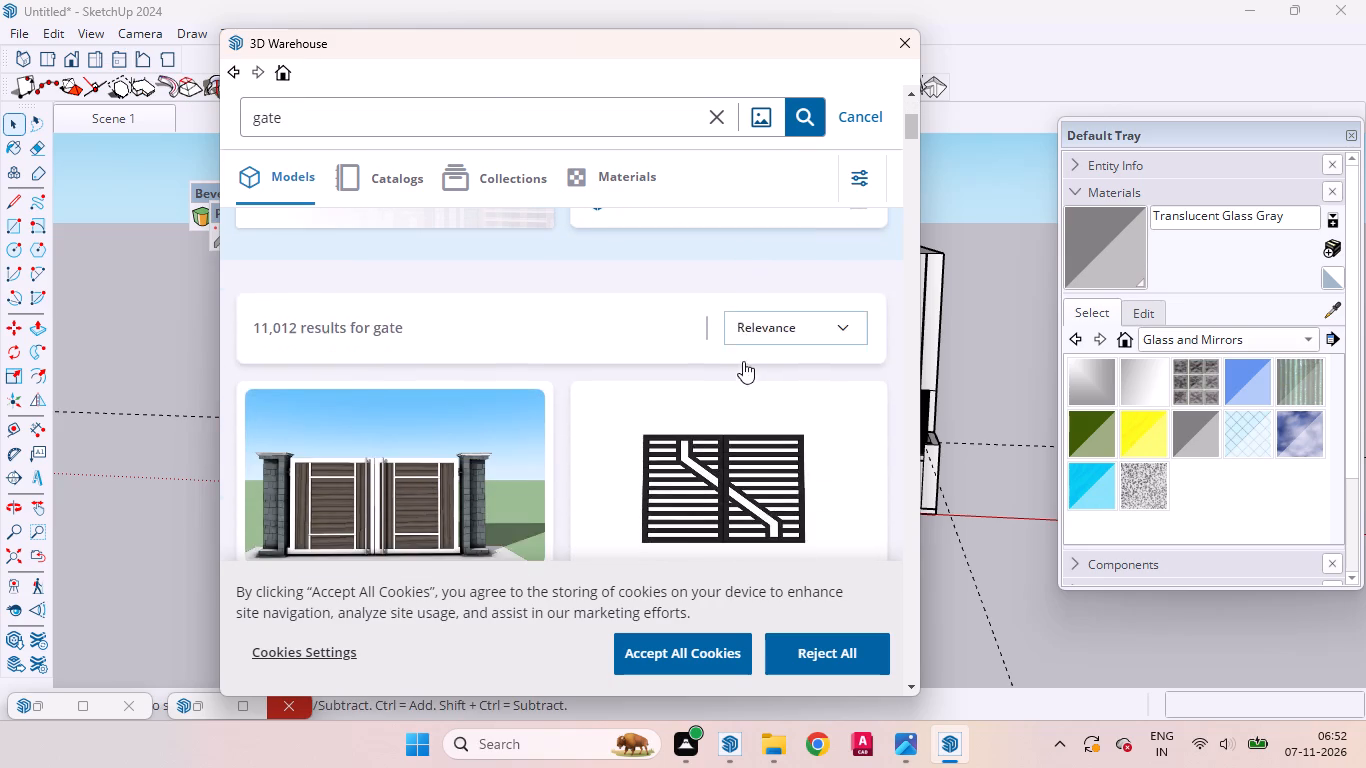
pyautogui.scroll(-5, 743, 361)
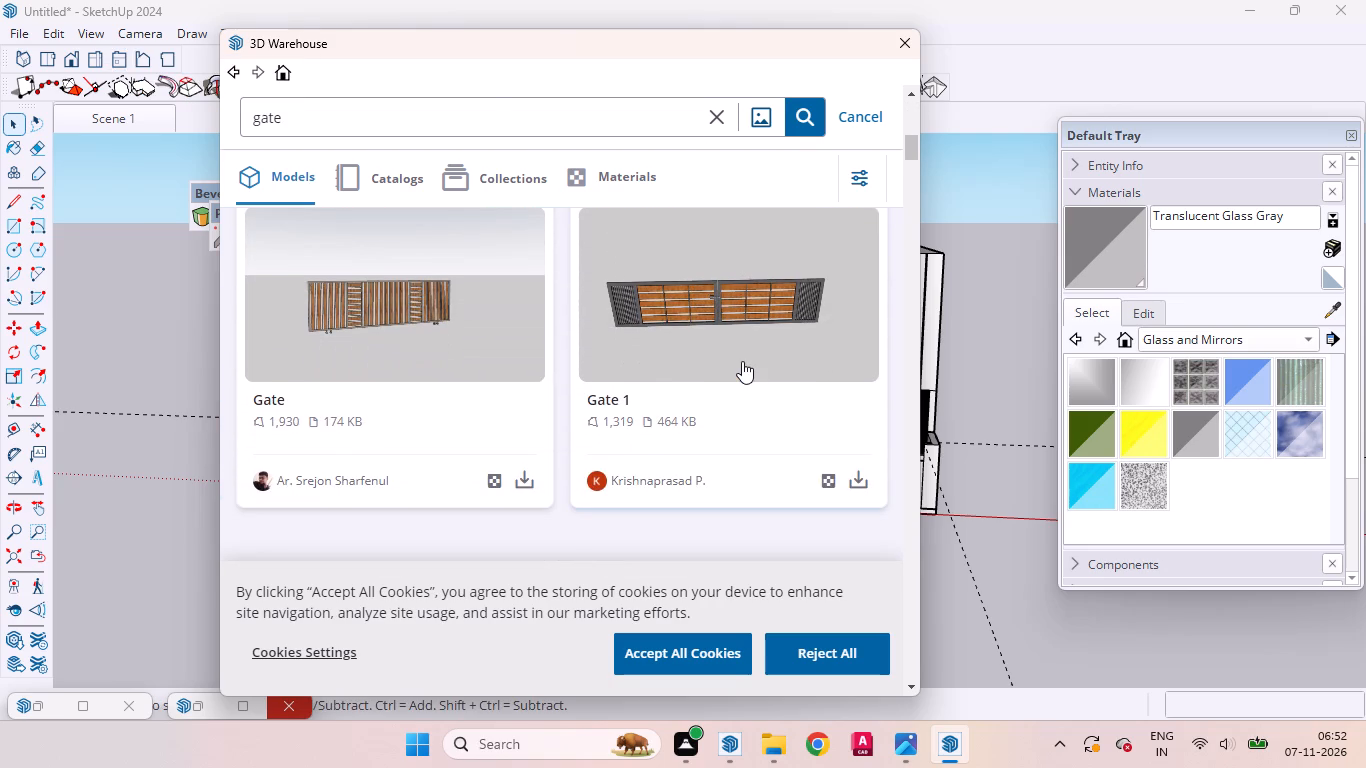
pyautogui.scroll(1, 741, 360)
pyautogui.scroll(-5, 741, 360)
pyautogui.scroll(3, 741, 360)
pyautogui.scroll(-9, 741, 360)
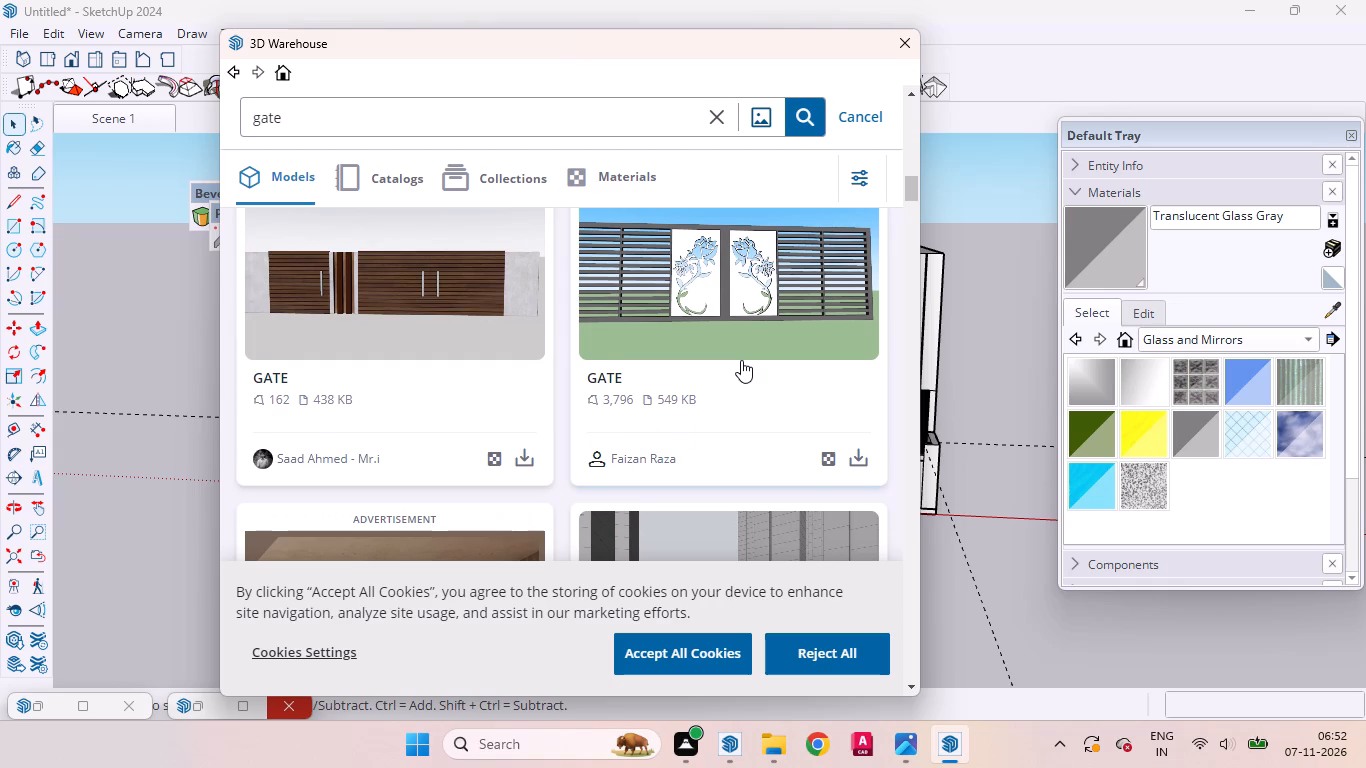
pyautogui.scroll(-1, 741, 360)
pyautogui.scroll(1, 741, 360)
pyautogui.scroll(-1, 741, 360)
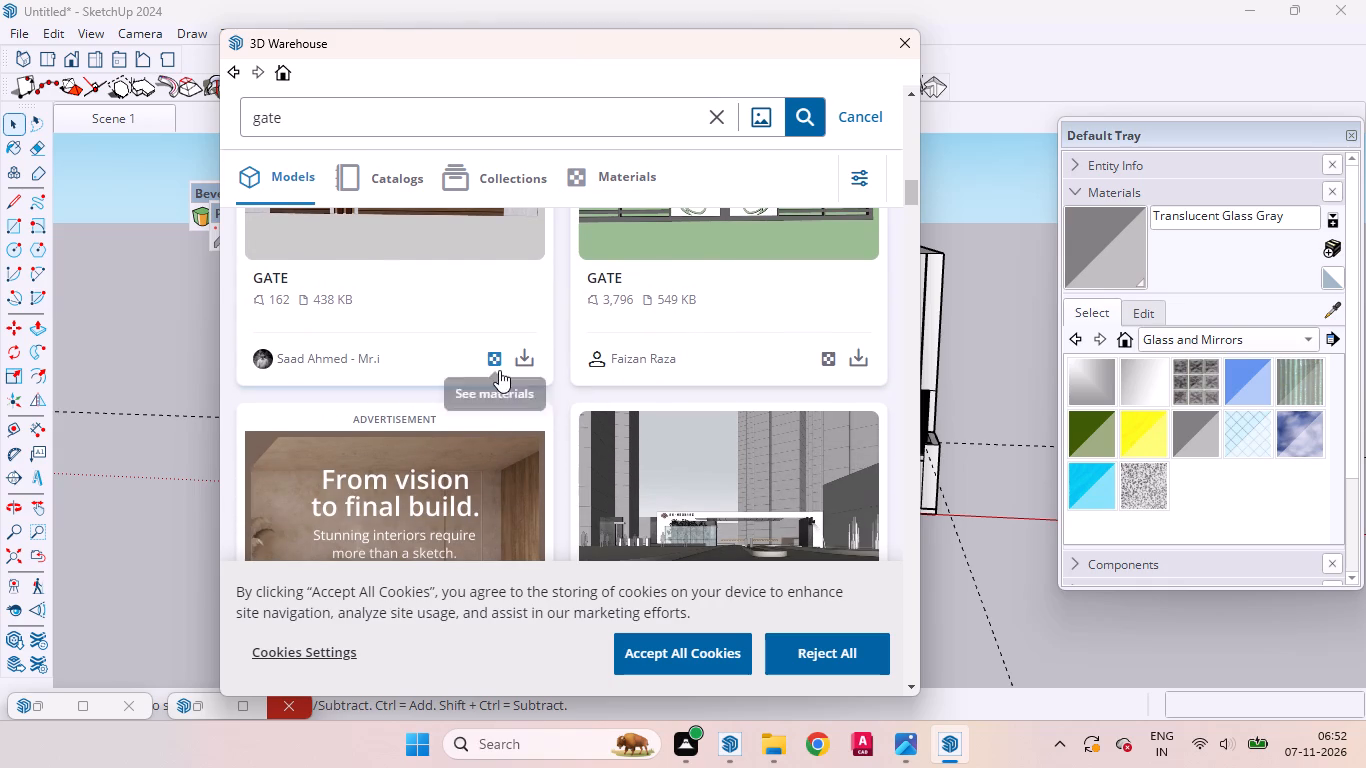
# Load the 438 KB "GATE" model with dark wood slats and concrete side walls, and place it in front of the house.
pyautogui.click(522, 362)
pyautogui.click(500, 385)
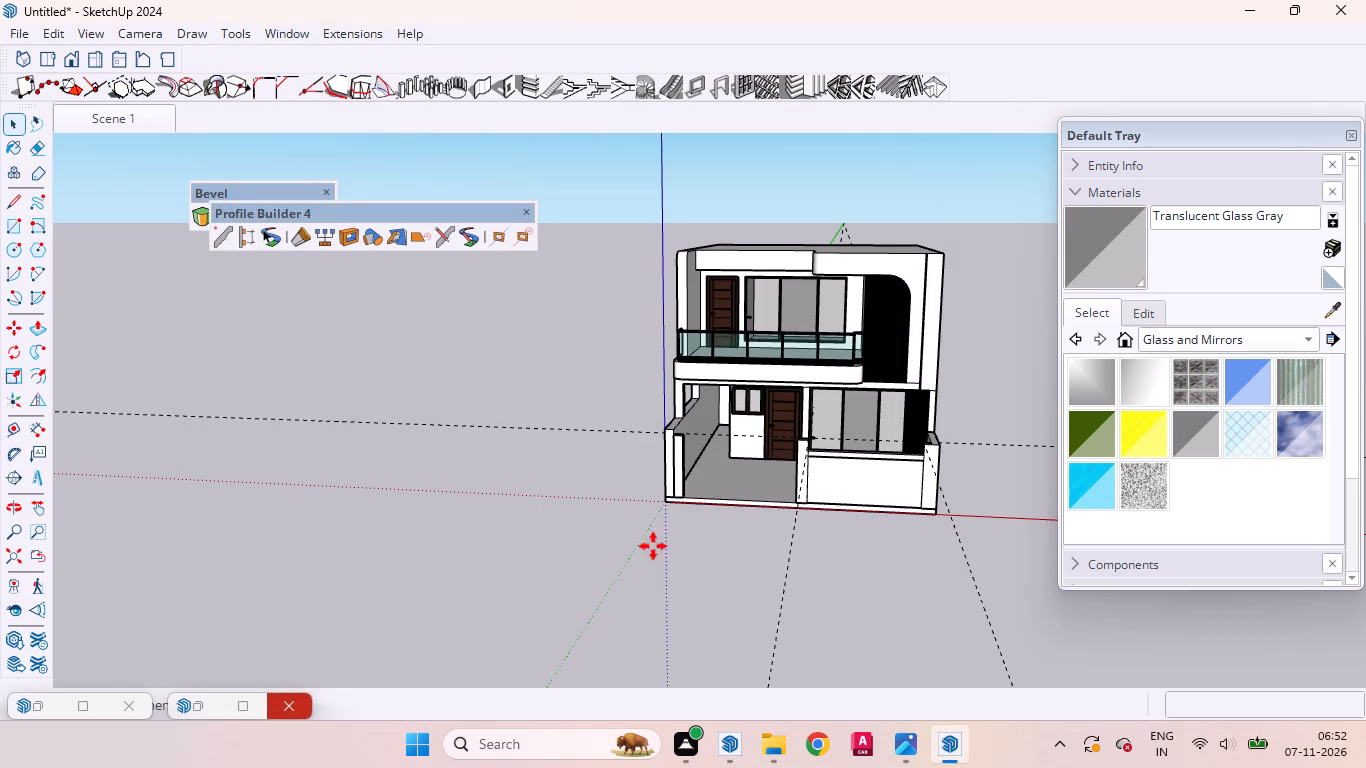
pyautogui.scroll(-5, 638, 548)
pyautogui.scroll(-2, 495, 548)
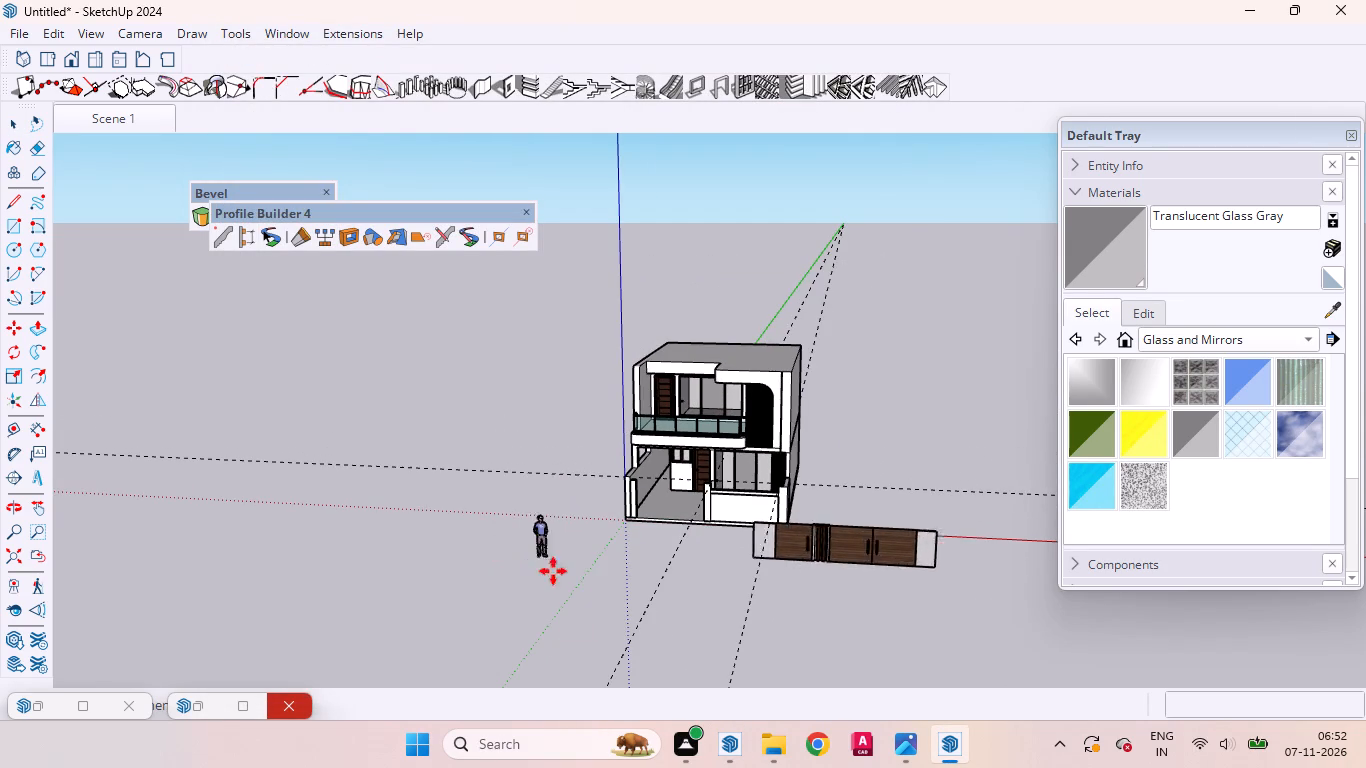
pyautogui.click(585, 587)
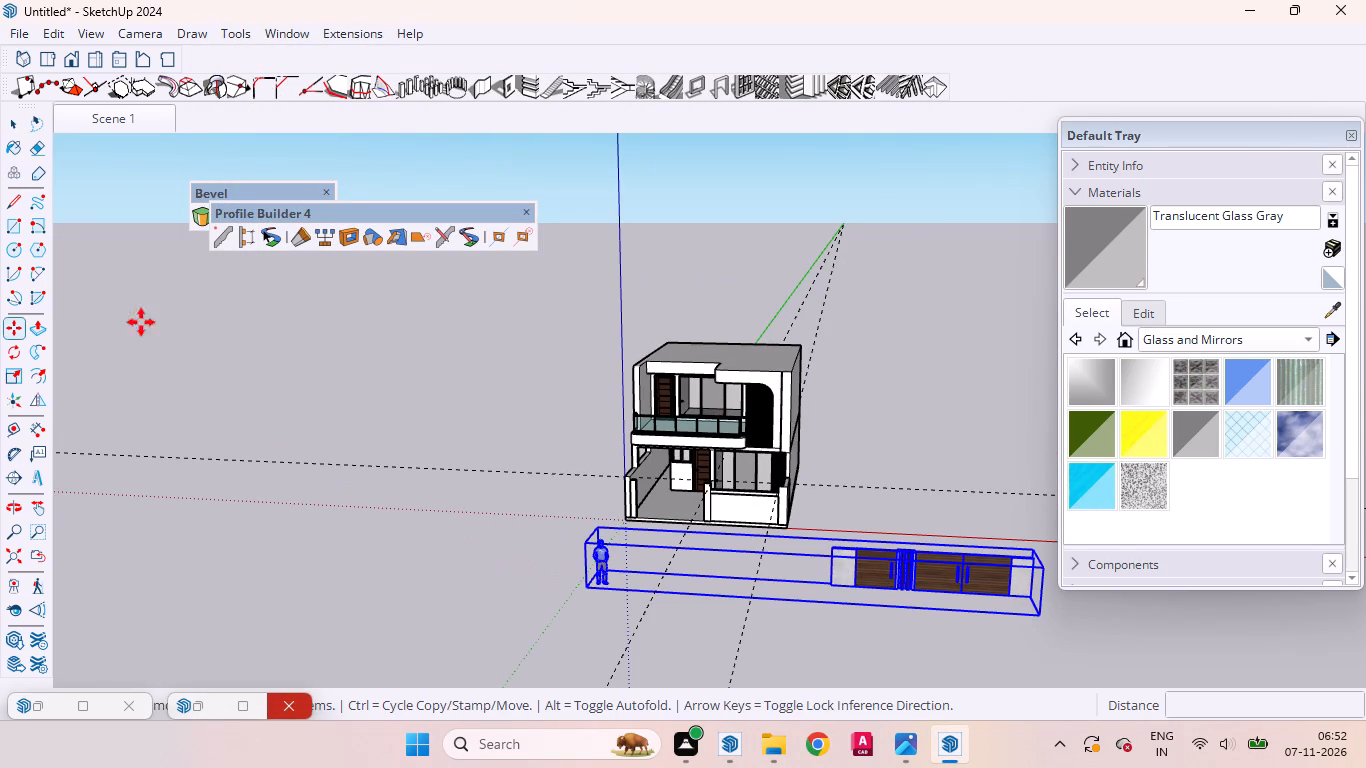
# Explode the imported gate component so its human figure and gate assembly can be selected separately.
pyautogui.click(12, 125)
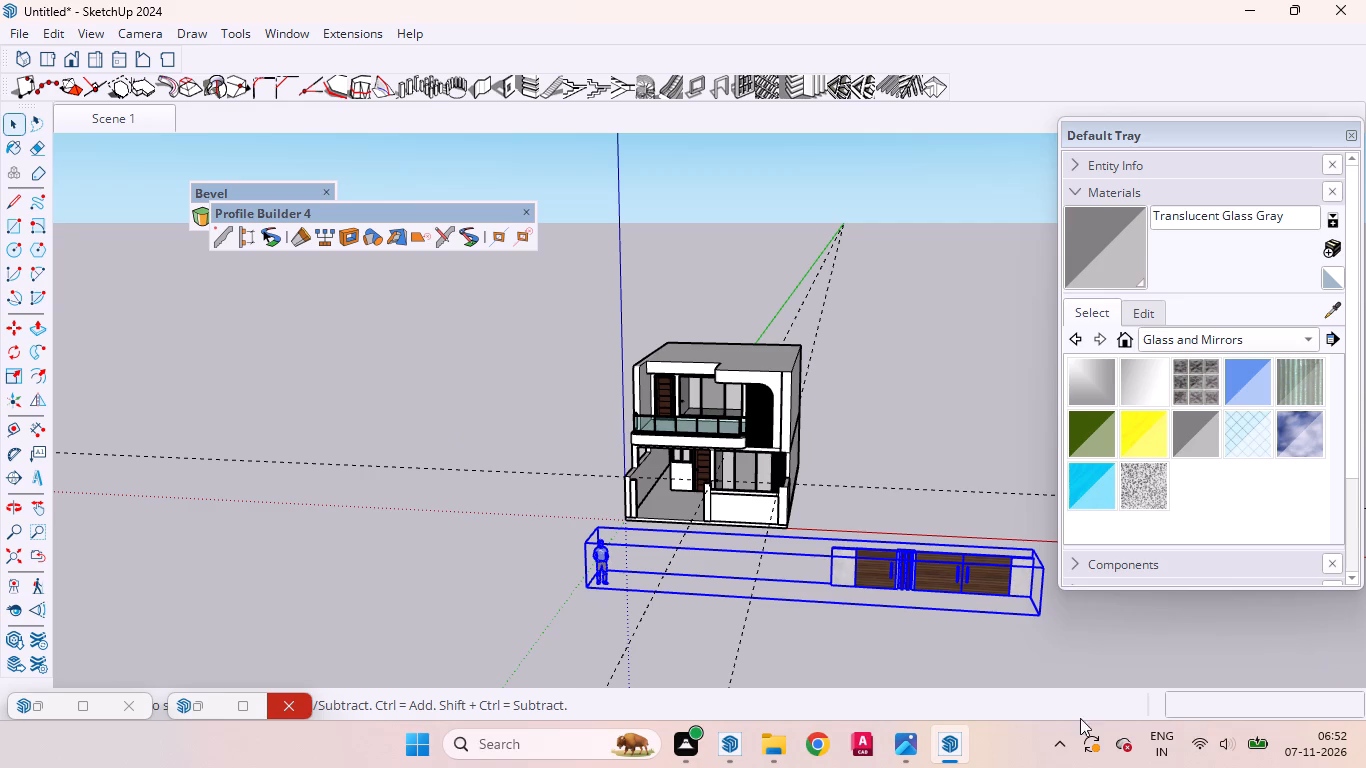
pyautogui.rightClick(873, 588)
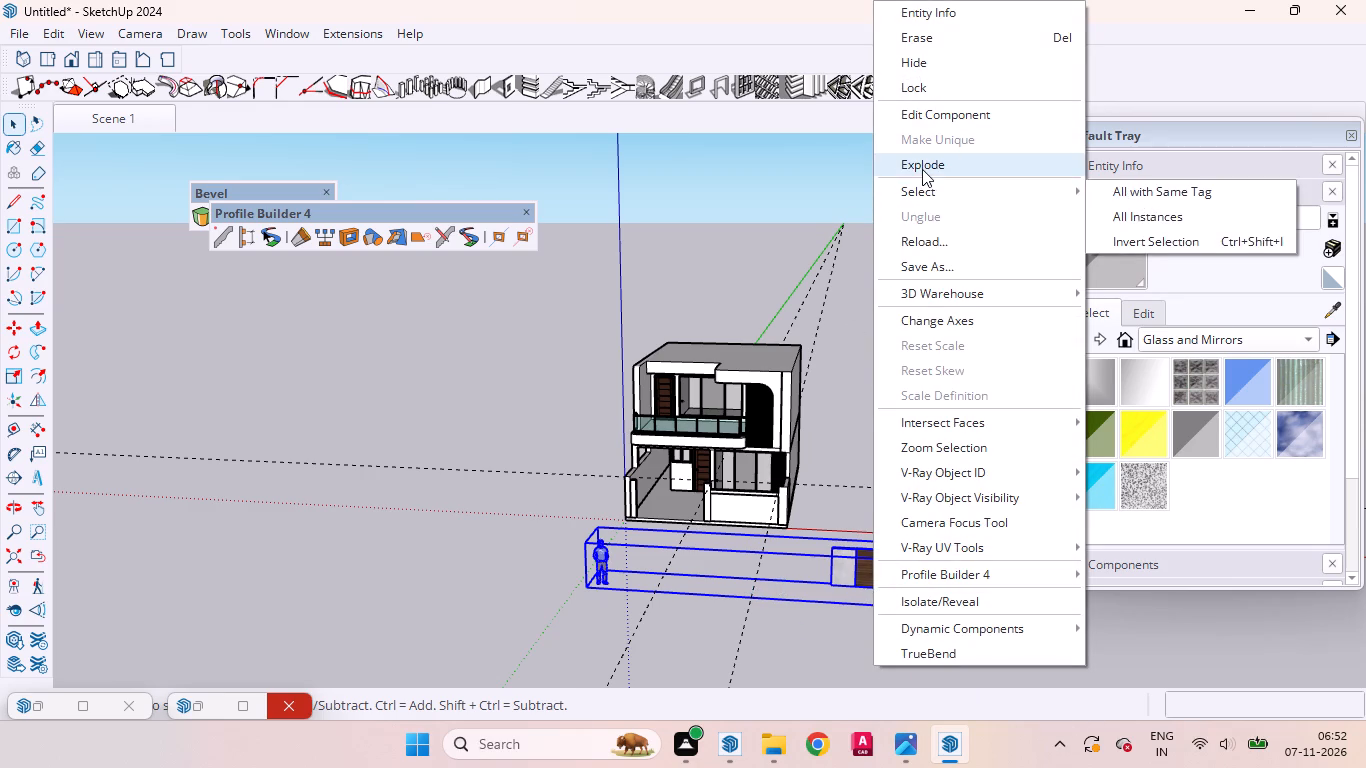
pyautogui.click(922, 169)
pyautogui.click(880, 358)
# Open the gate assembly for editing and erase the narrow single-leaf wooden gate beside the concrete panel.
pyautogui.scroll(5, 978, 598)
pyautogui.scroll(-1, 978, 598)
pyautogui.scroll(1, 976, 597)
pyautogui.click(939, 580)
pyautogui.click(932, 575)
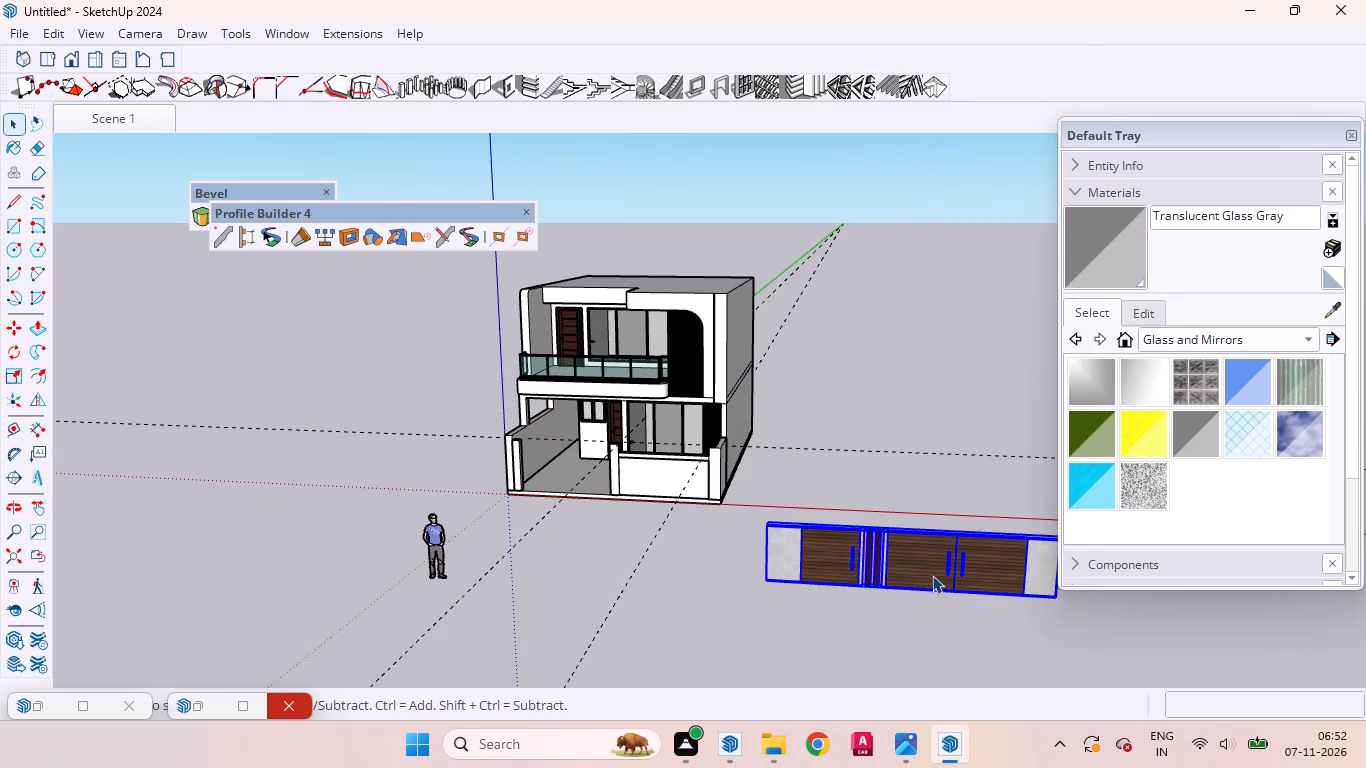
pyautogui.rightClick(932, 575)
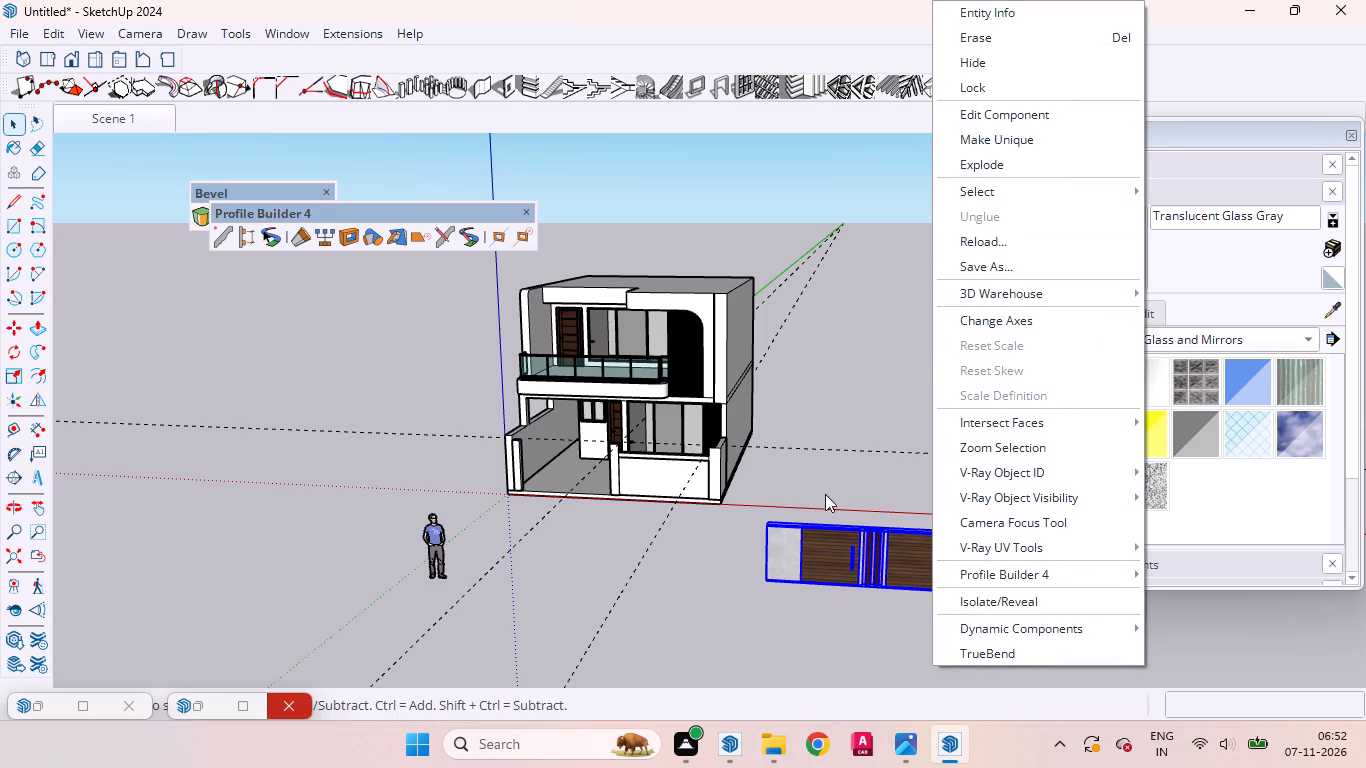
pyautogui.click(831, 548)
pyautogui.doubleClick(831, 548)
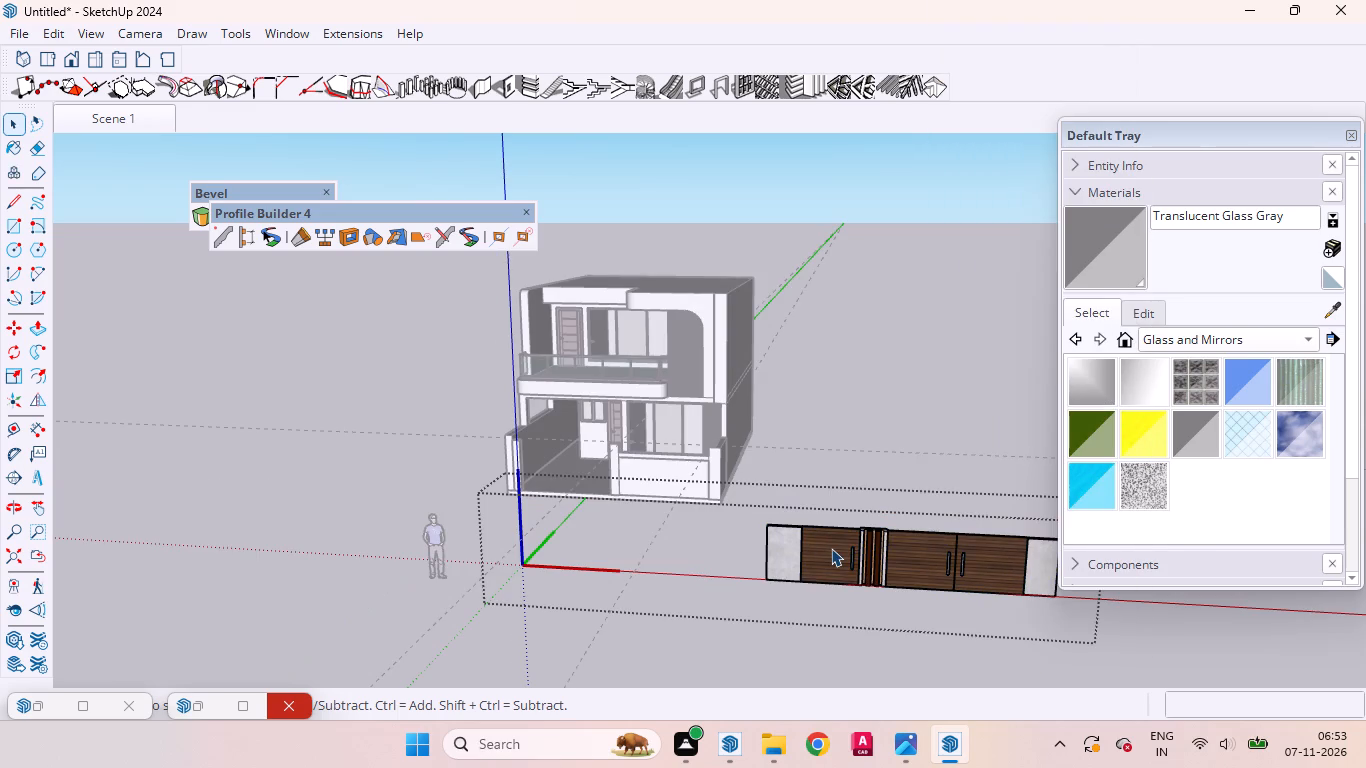
pyautogui.click(831, 548)
pyautogui.rightClick(831, 548)
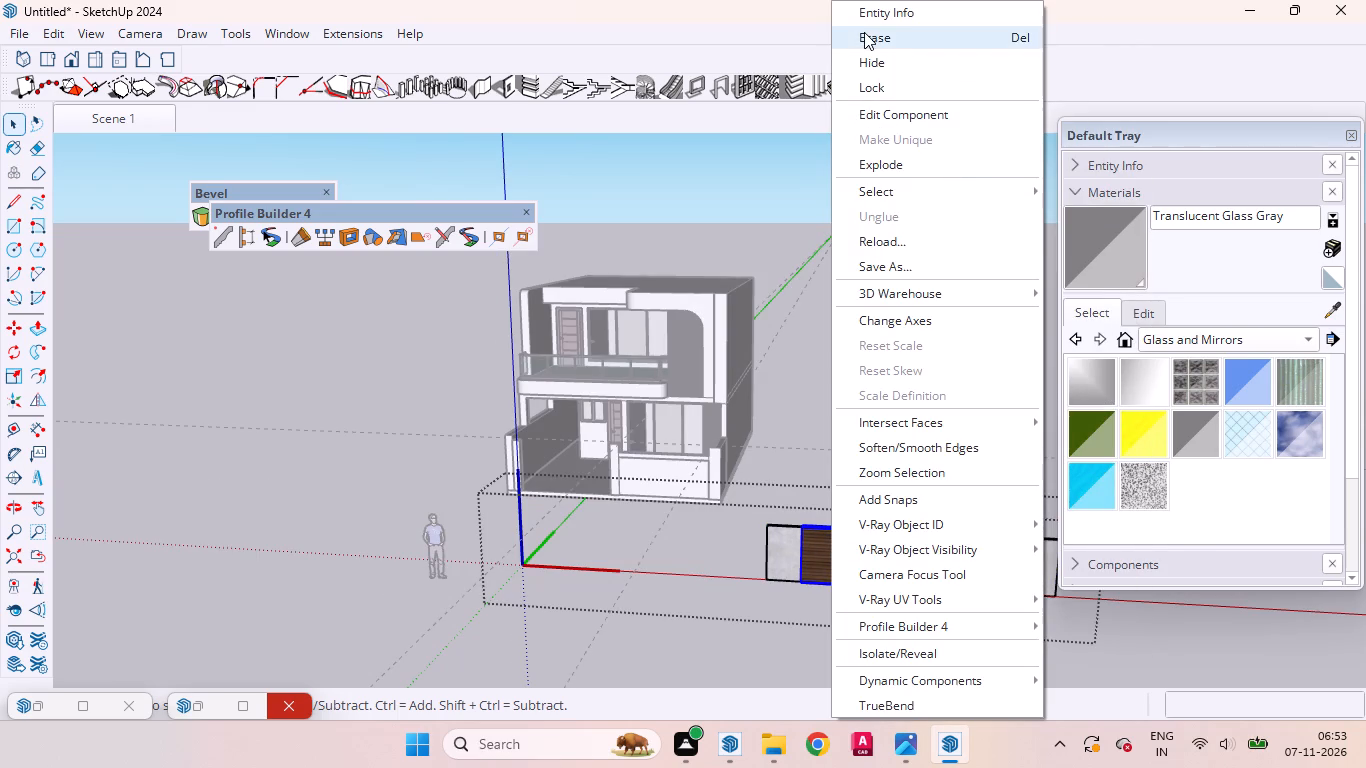
pyautogui.click(864, 32)
# Erase the vertical wooden slats and the framed orange panel beside the double gate.
pyautogui.scroll(11, 890, 632)
pyautogui.scroll(-2, 883, 570)
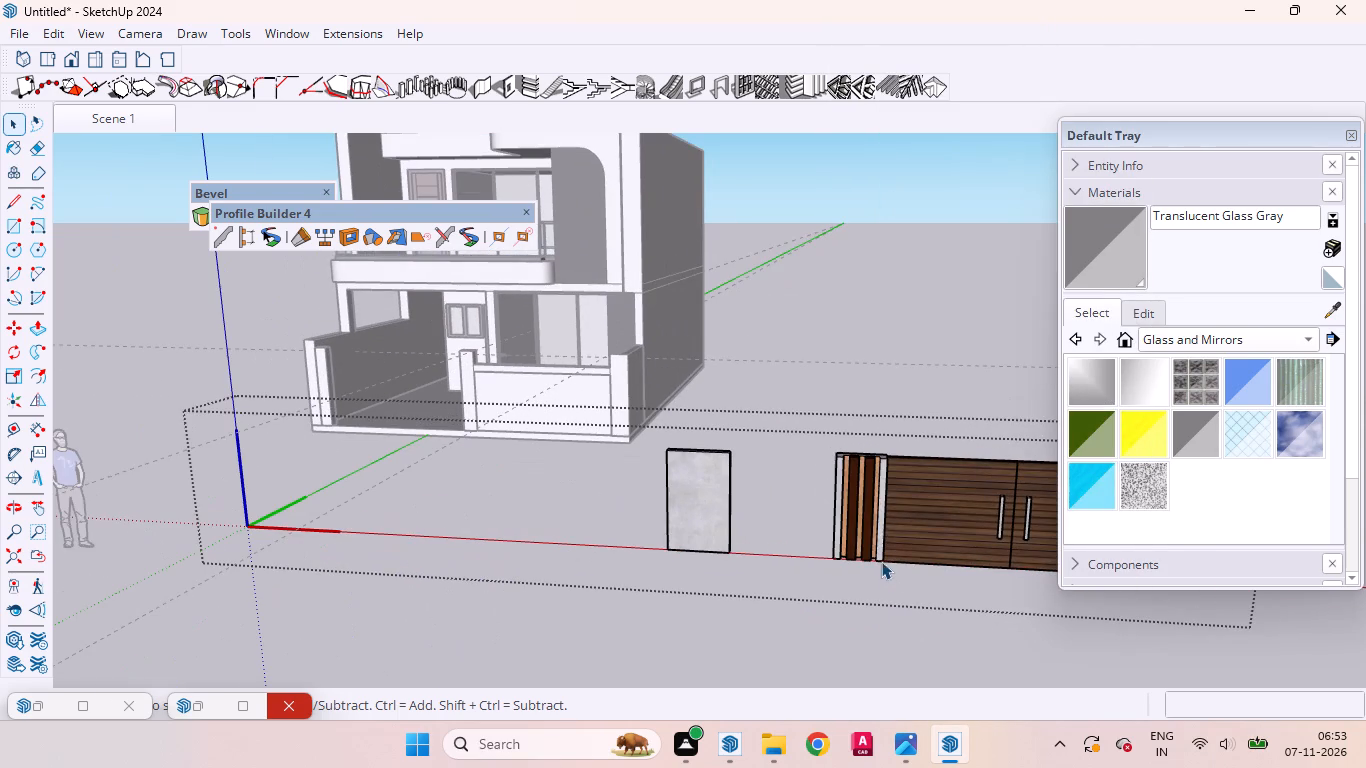
pyautogui.click(867, 498)
pyautogui.rightClick(867, 498)
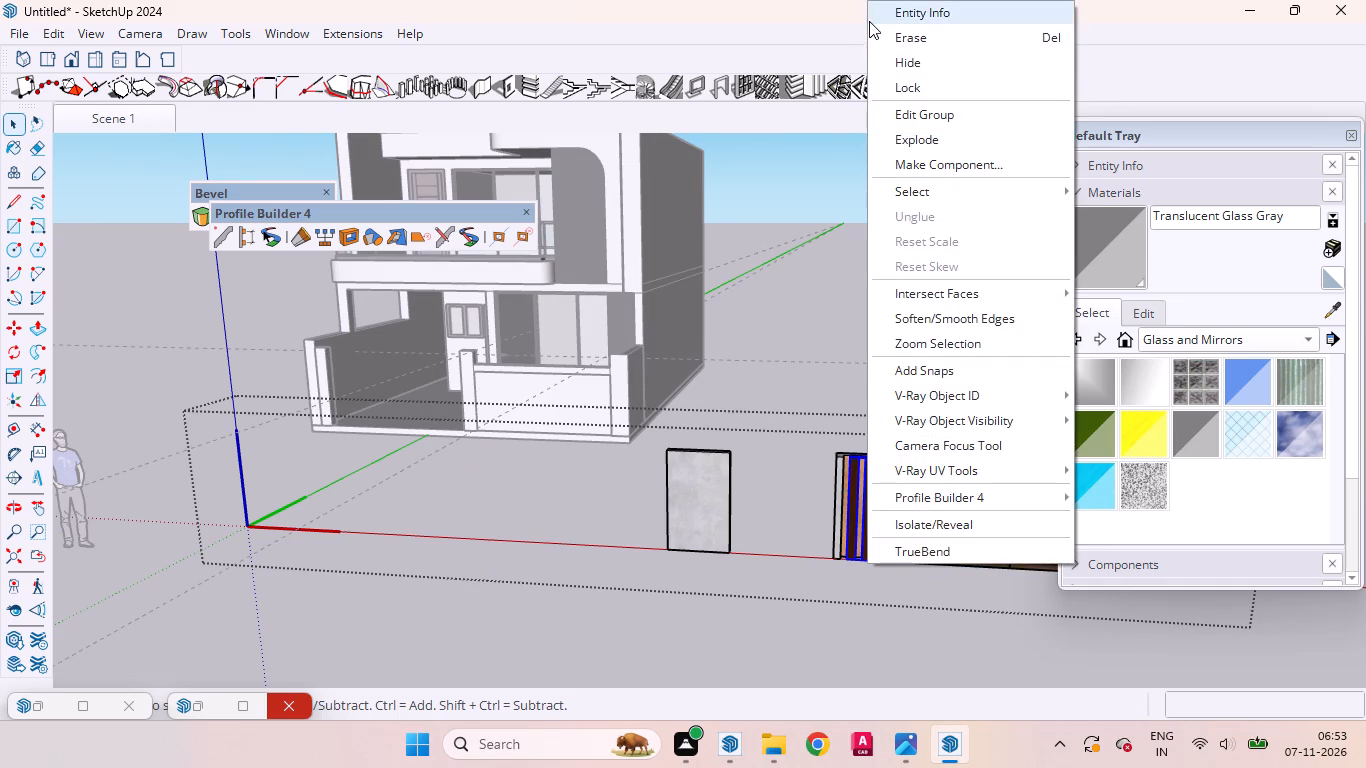
pyautogui.click(872, 36)
pyautogui.scroll(4, 889, 415)
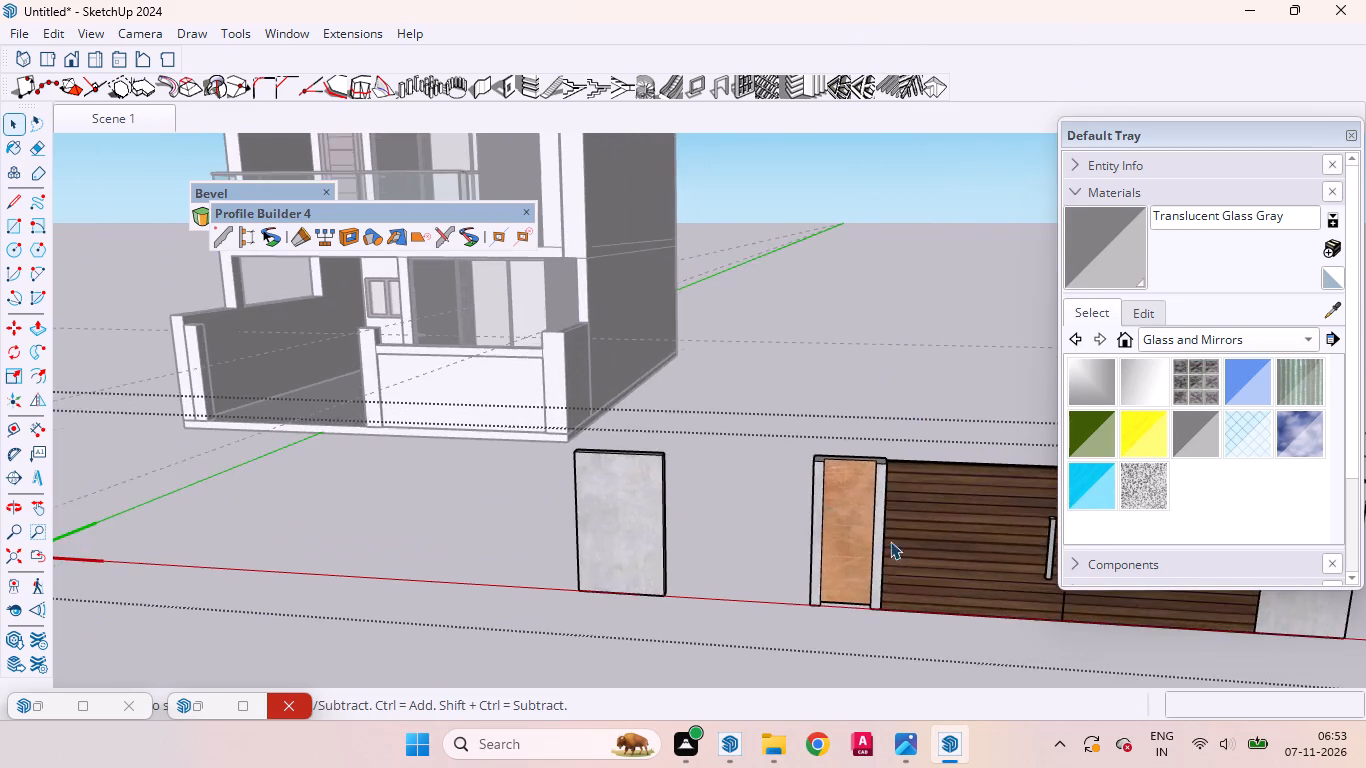
pyautogui.scroll(4, 888, 572)
pyautogui.click(839, 535)
pyautogui.rightClick(839, 535)
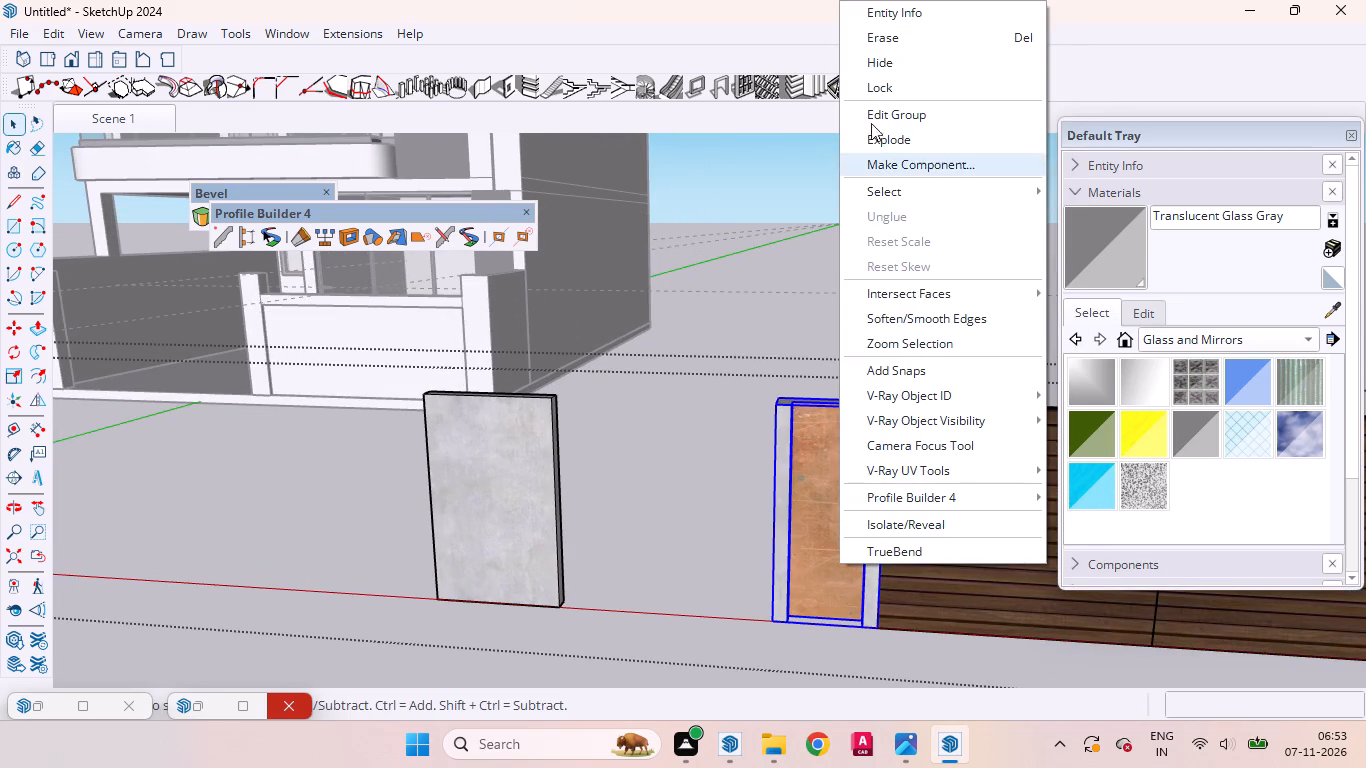
pyautogui.click(879, 45)
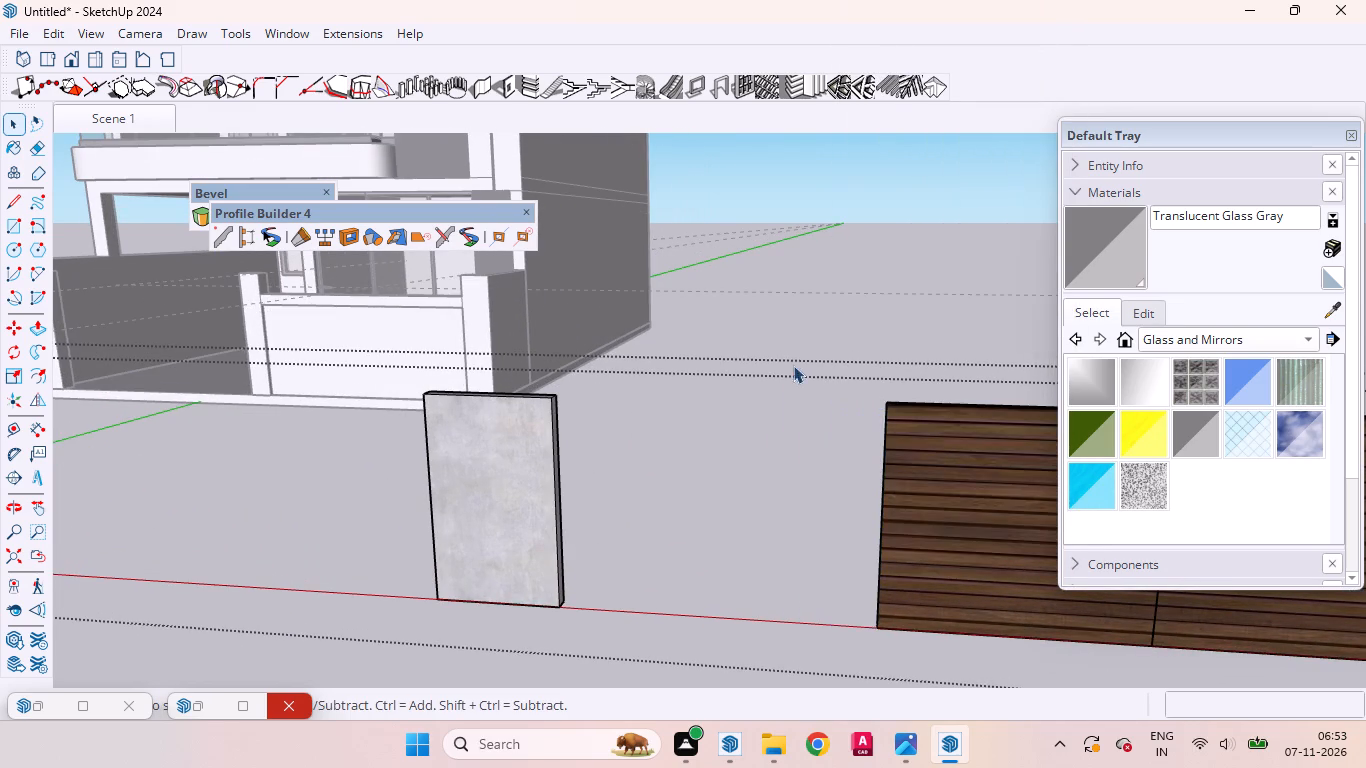
# Open the concrete wall group and erase the detached panel farther from the double gate.
pyautogui.scroll(-16, 787, 402)
pyautogui.scroll(4, 951, 484)
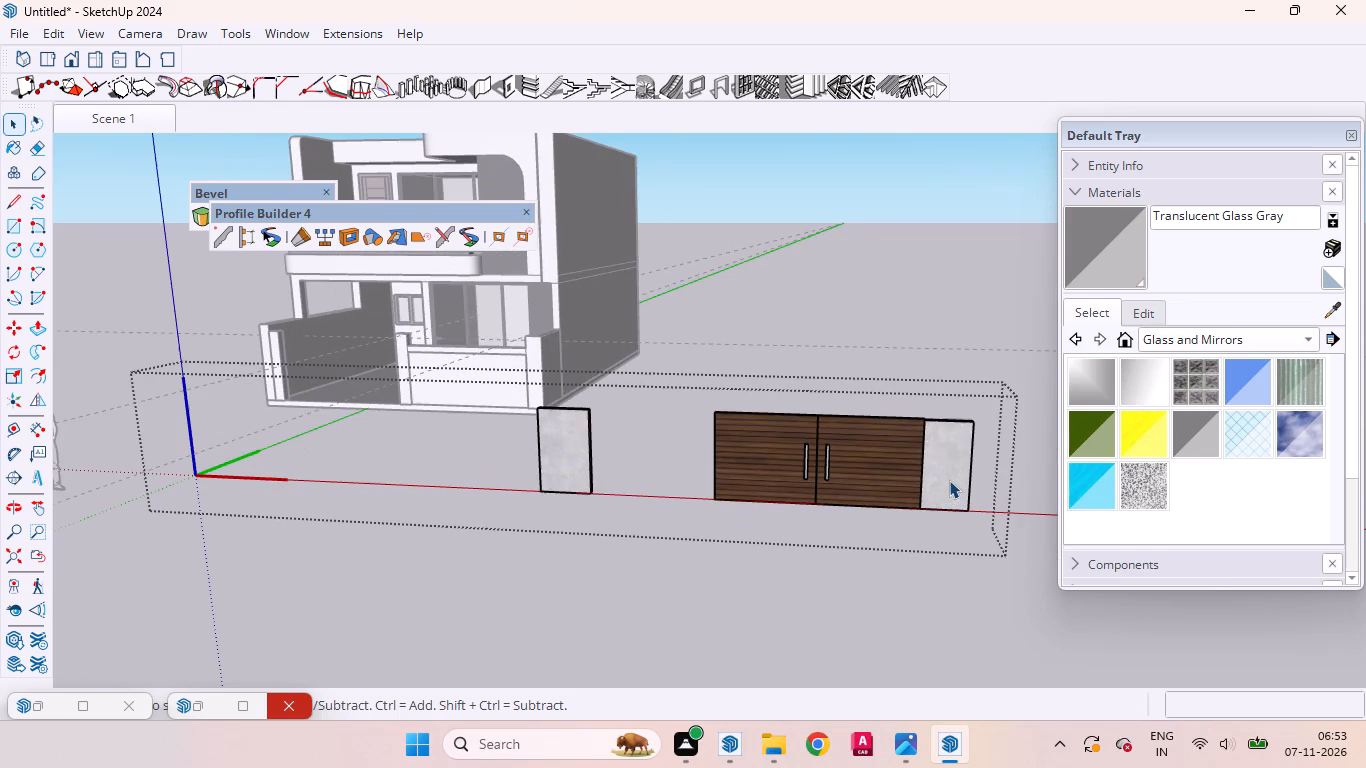
pyautogui.click(949, 480)
pyautogui.doubleClick(949, 480)
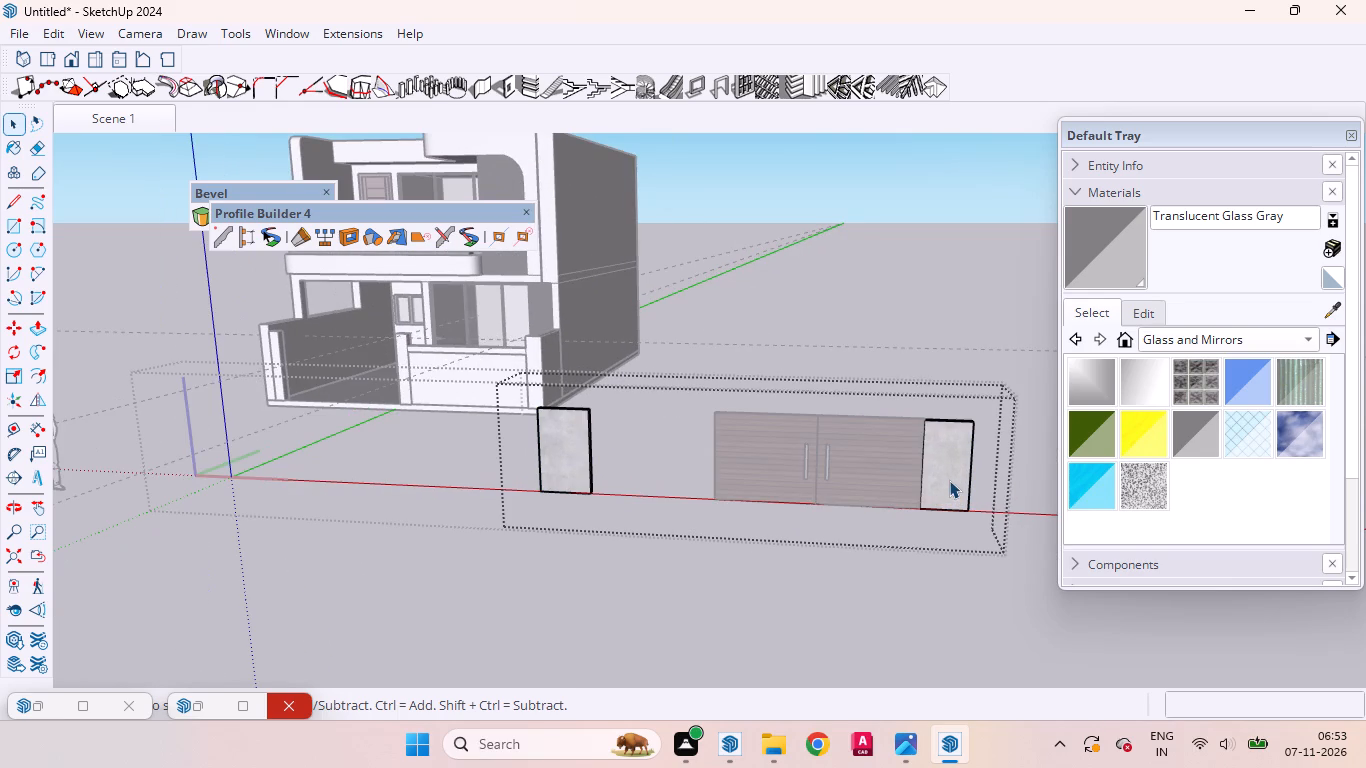
pyautogui.click(949, 480)
pyautogui.click(978, 586)
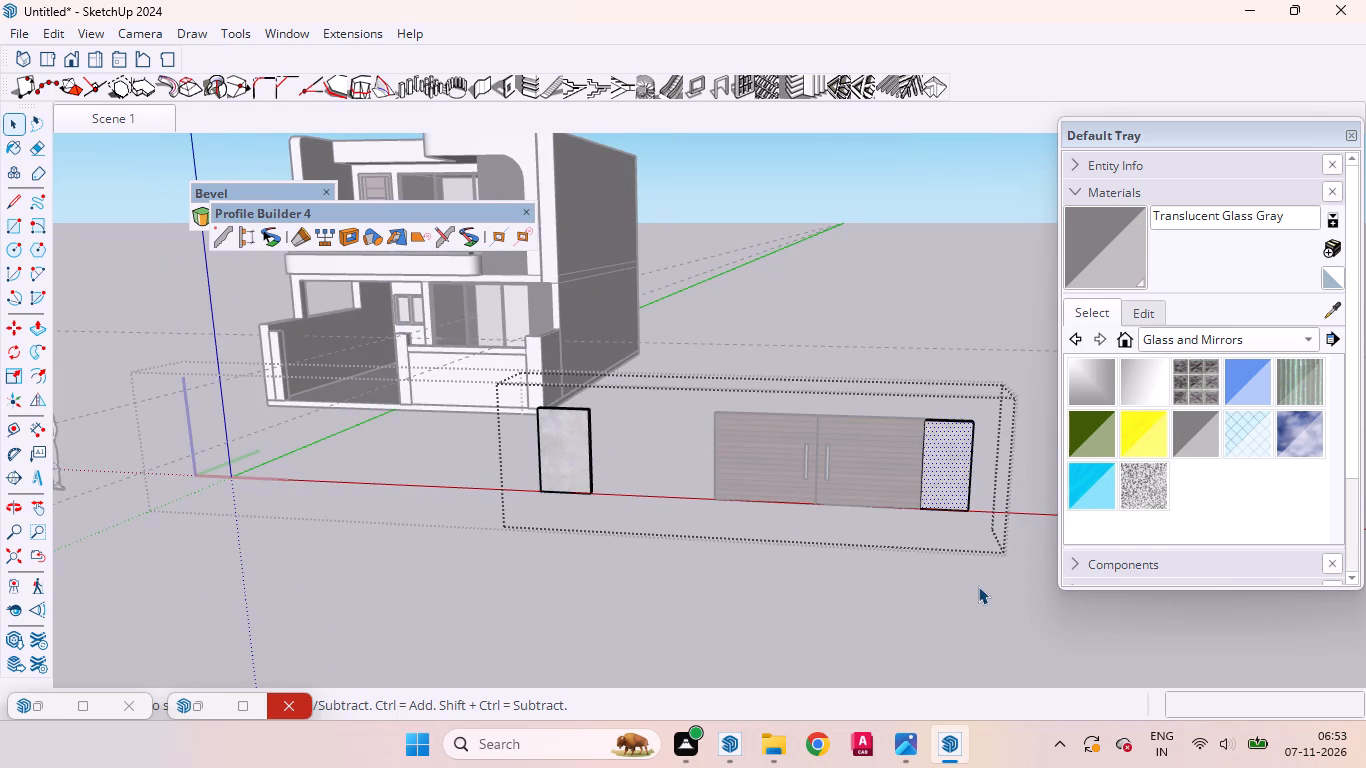
pyautogui.click(573, 443)
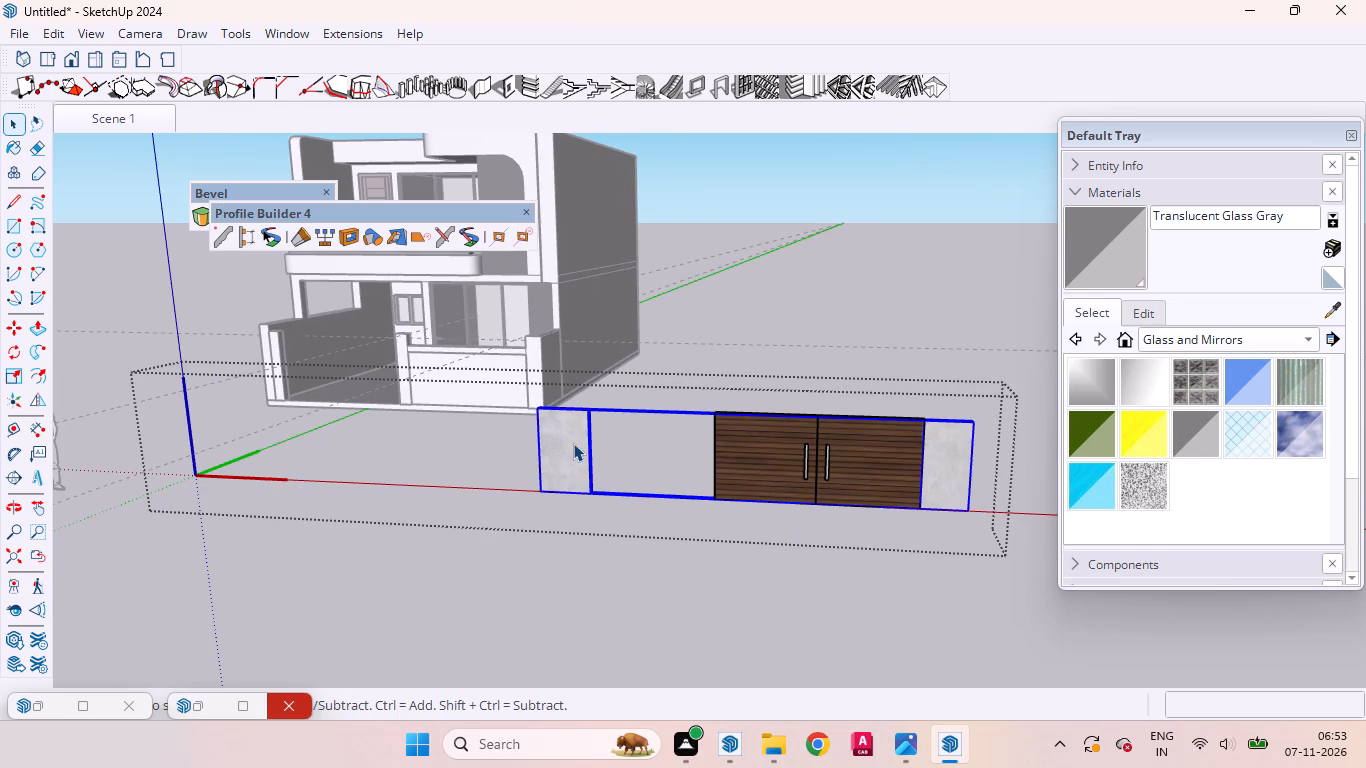
pyautogui.doubleClick(573, 443)
pyautogui.click(573, 443)
pyautogui.rightClick(573, 444)
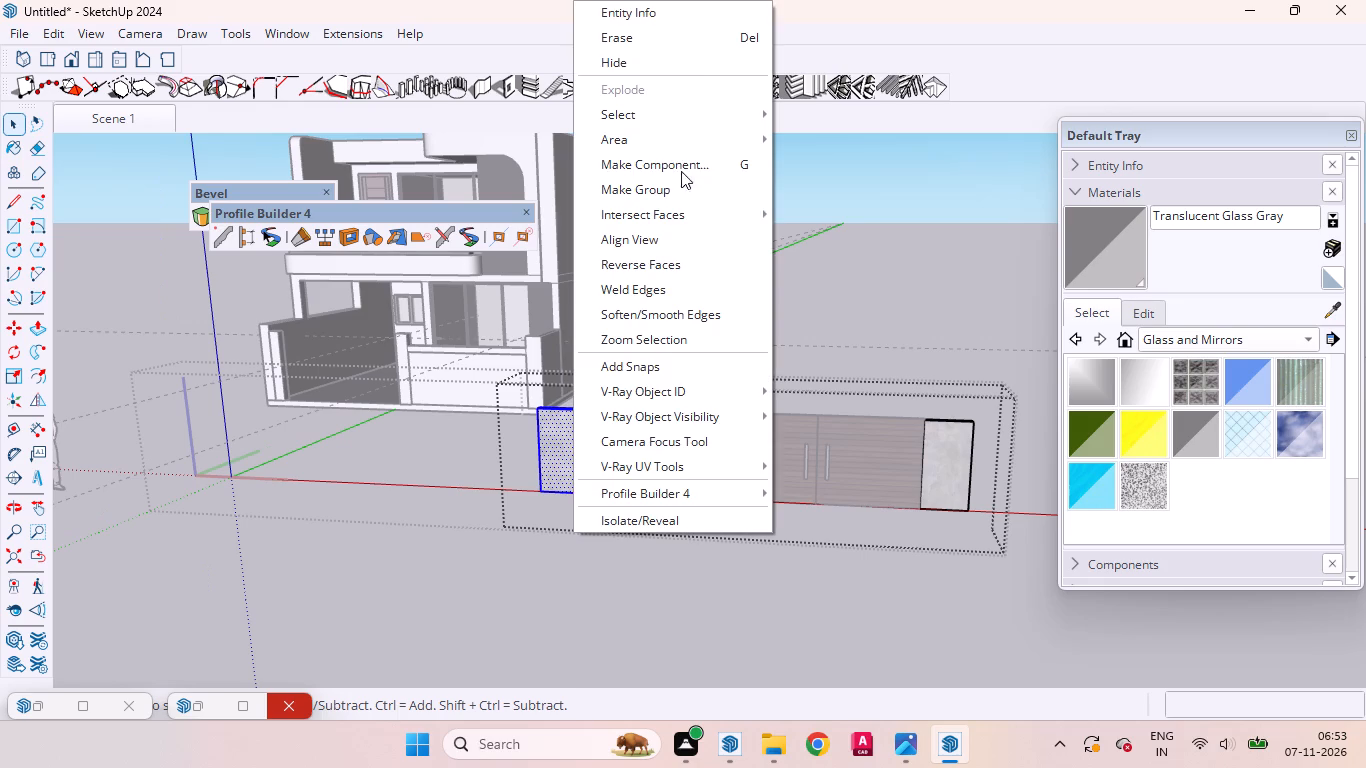
pyautogui.click(673, 42)
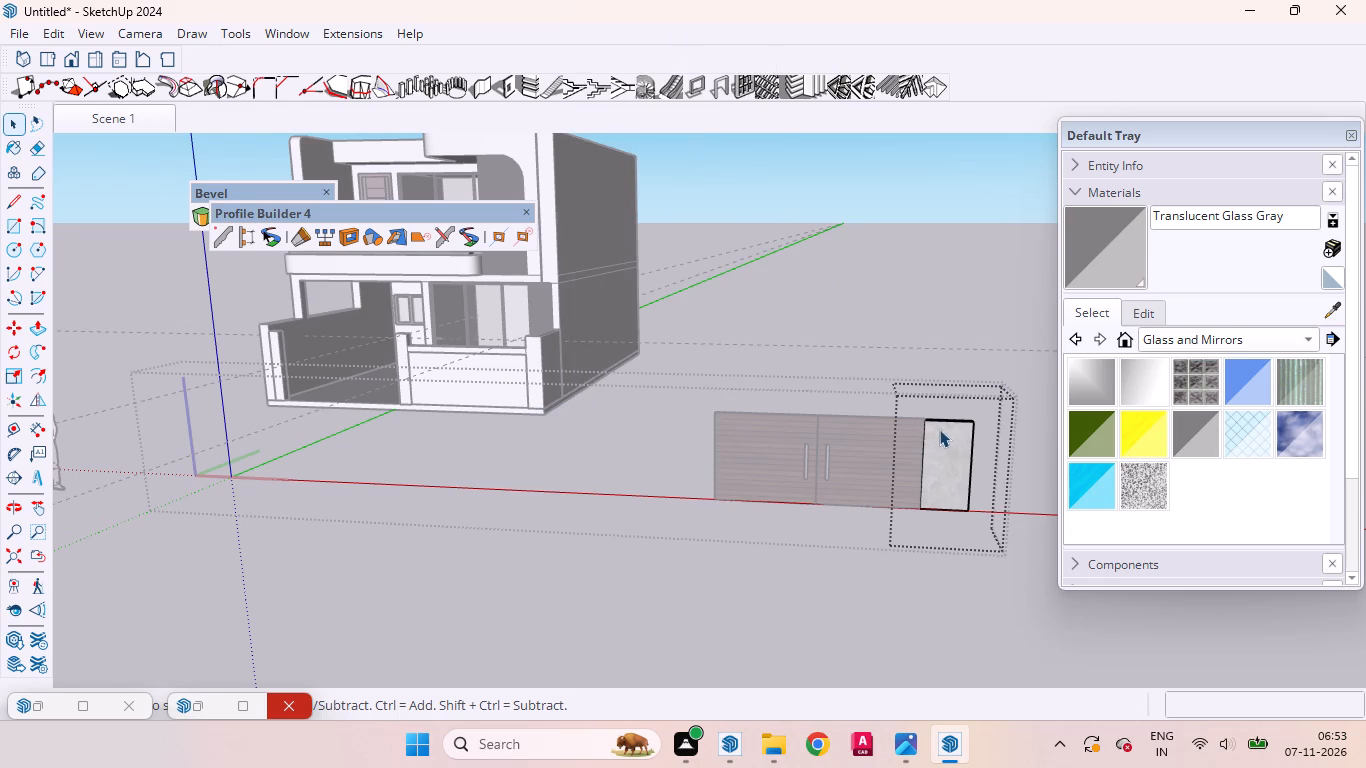
# Erase the remaining concrete panel adjoining the double gate and finish editing the gate assembly.
pyautogui.click(953, 441)
pyautogui.doubleClick(953, 441)
pyautogui.rightClick(953, 441)
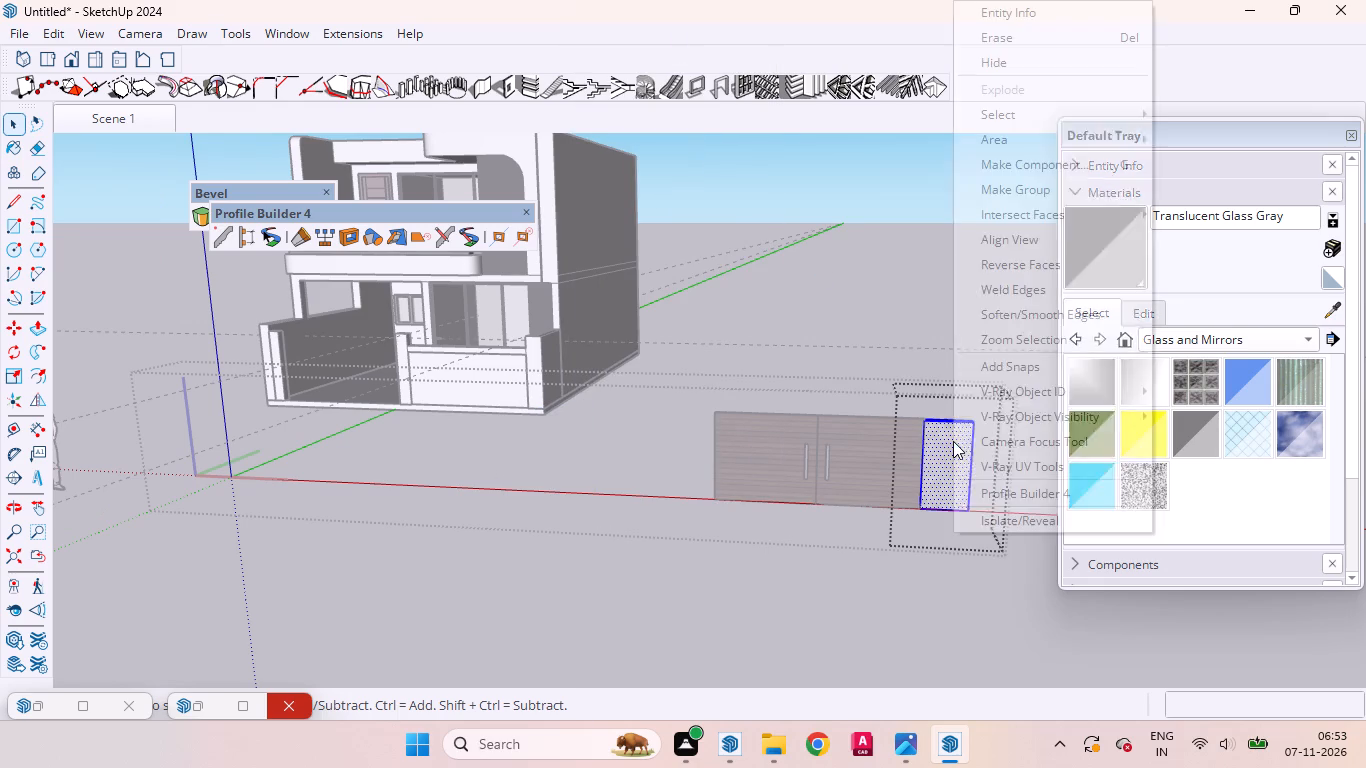
pyautogui.click(969, 48)
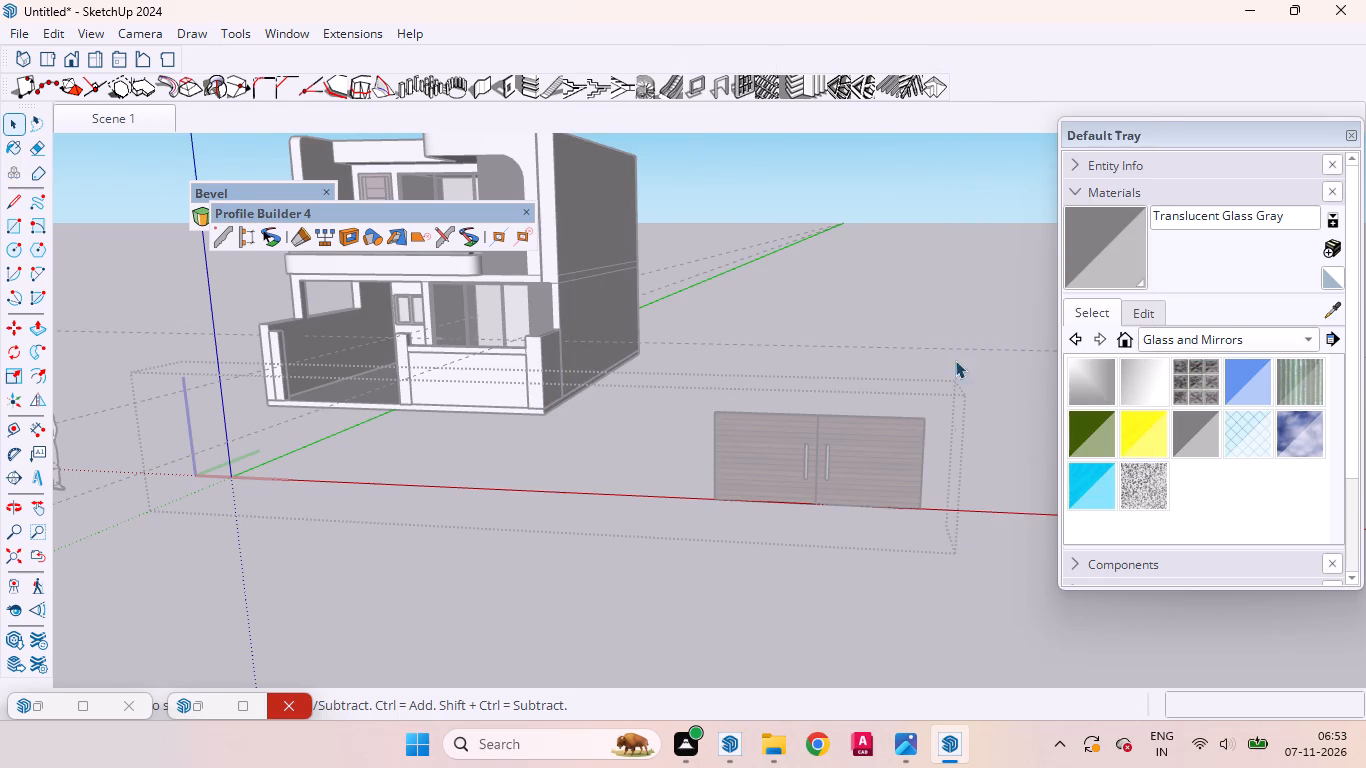
pyautogui.click(938, 573)
pyautogui.scroll(-4, 888, 549)
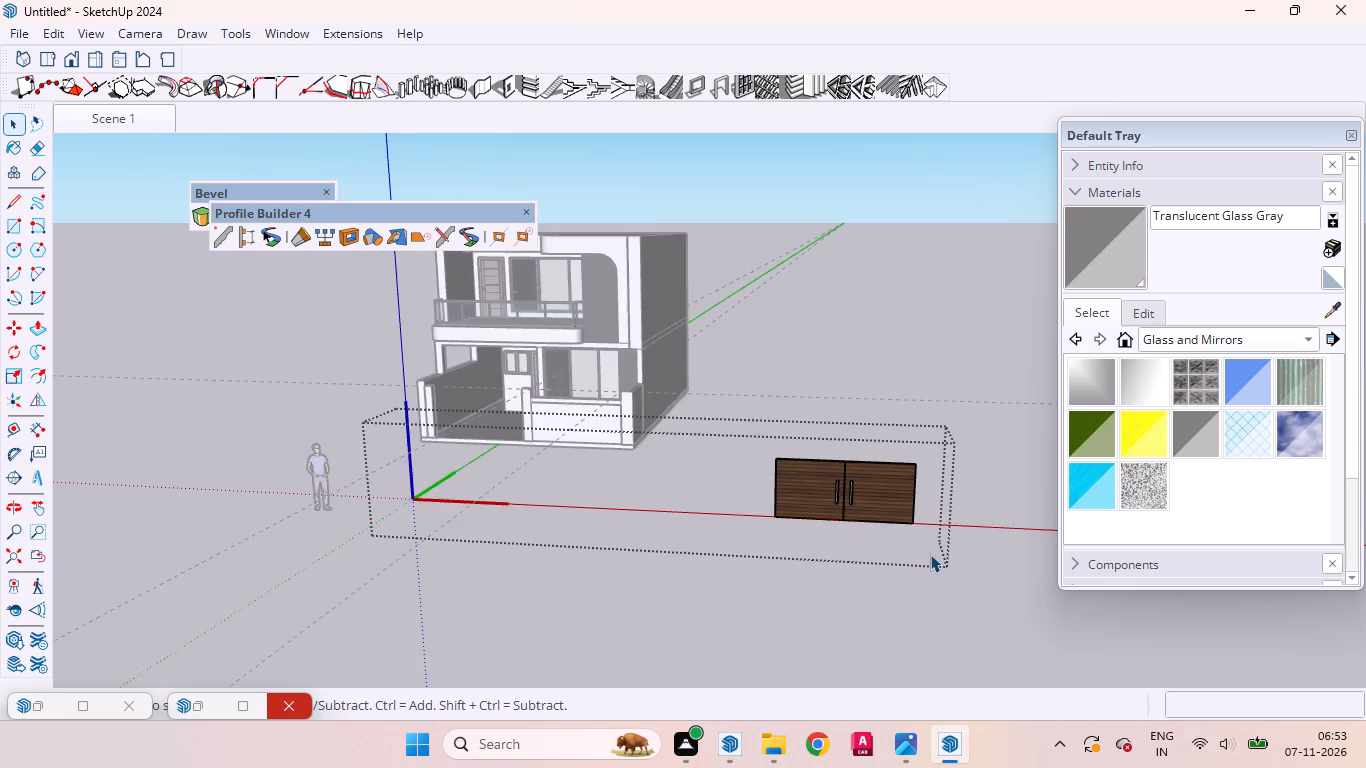
pyautogui.scroll(-2, 930, 554)
pyautogui.scroll(1, 930, 554)
pyautogui.scroll(-3, 930, 554)
pyautogui.click(784, 576)
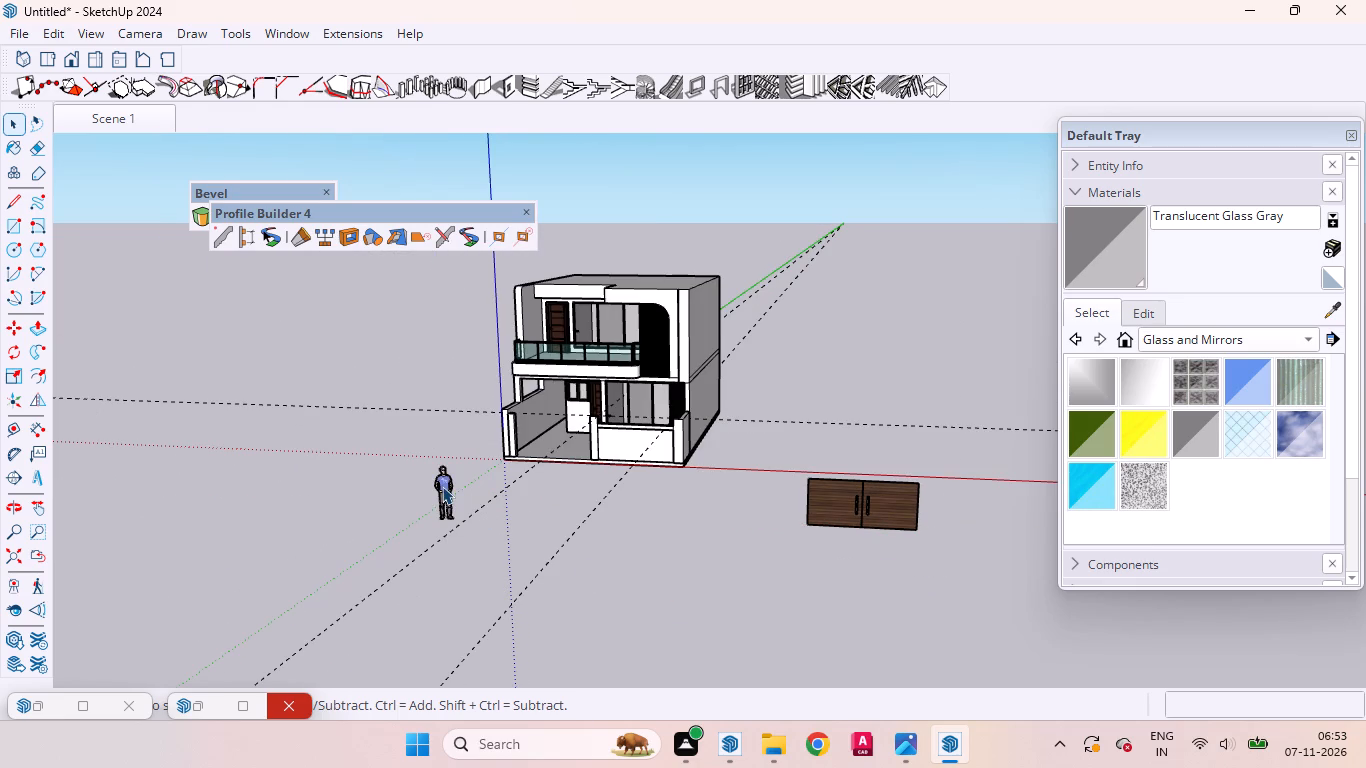
# Remove the imported human figure standing in front of the house.
pyautogui.click(442, 486)
pyautogui.rightClick(443, 485)
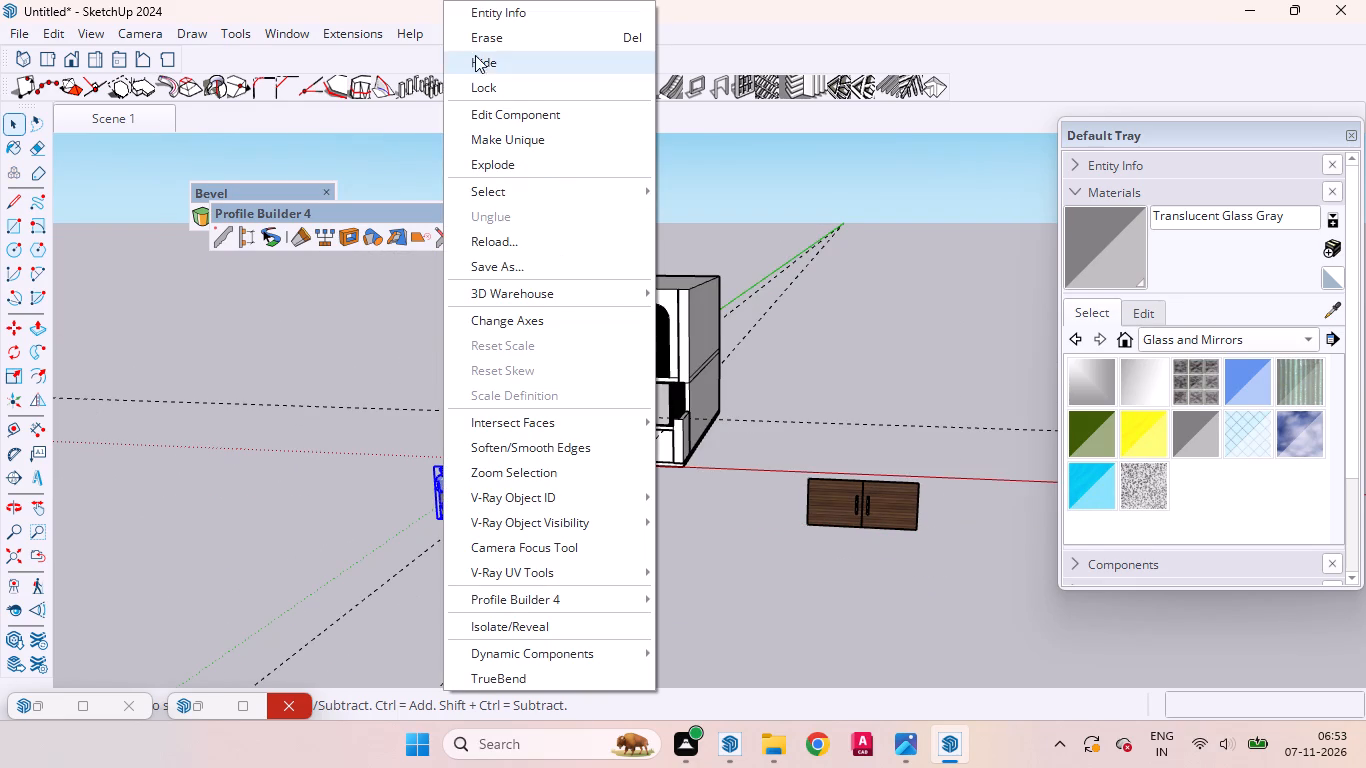
pyautogui.click(472, 49)
# Move the wooden double gate into the boundary wall's entrance opening, snapping its upper corner to the post beside the low wall.
pyautogui.click(898, 509)
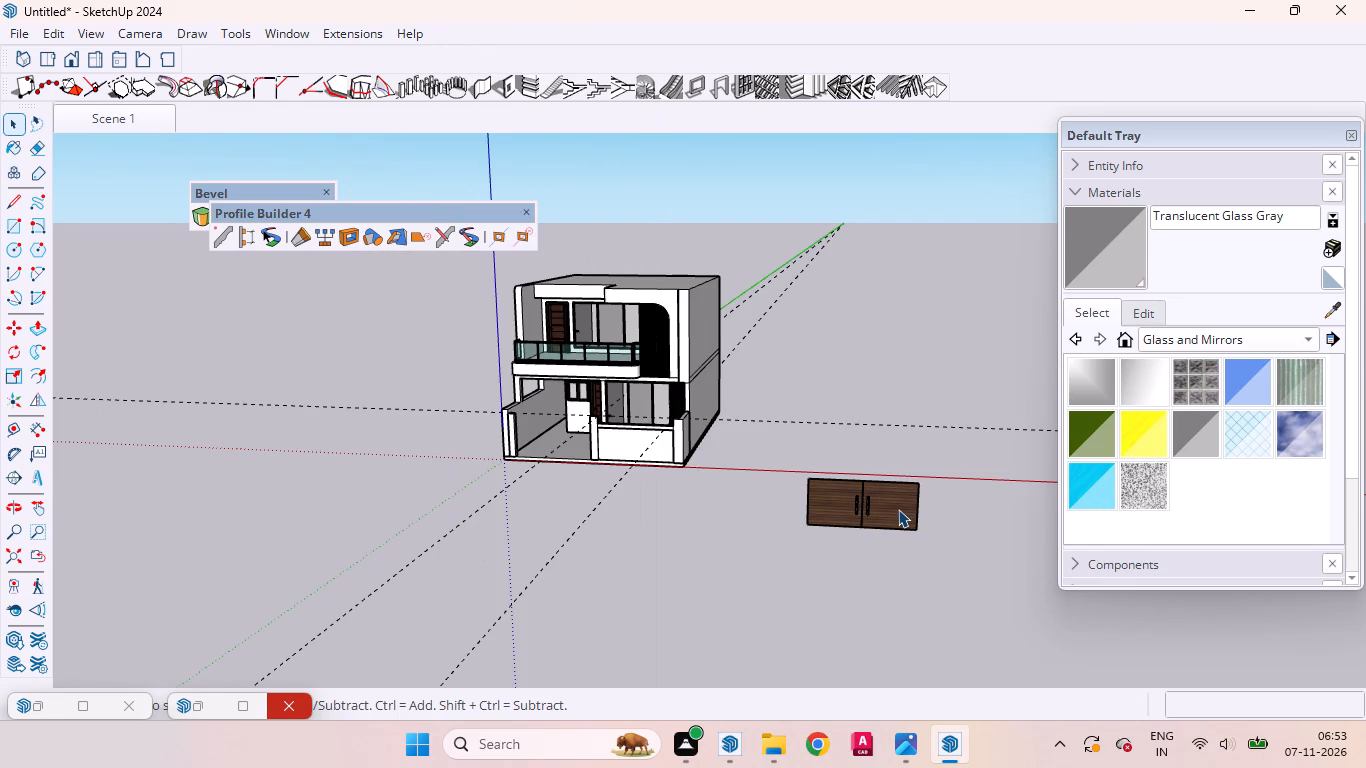
pyautogui.press('m')
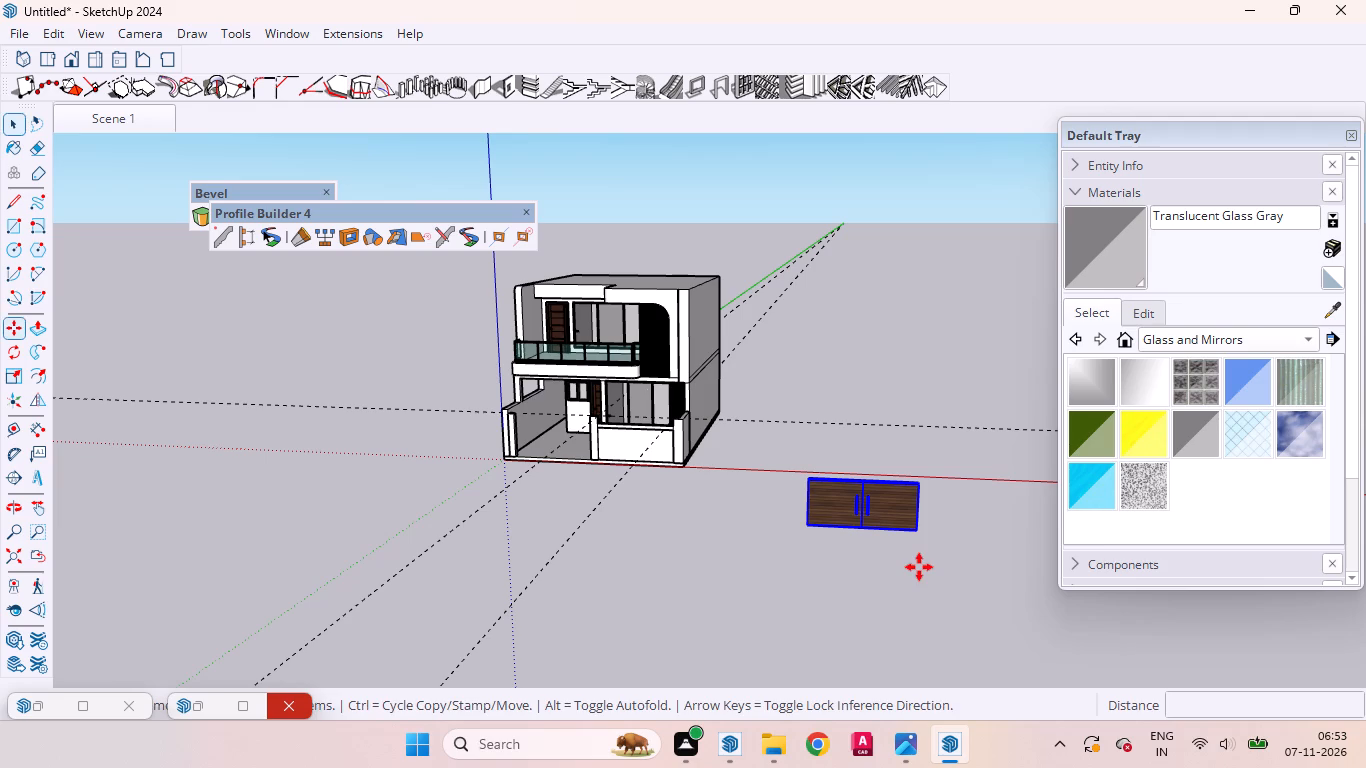
pyautogui.scroll(4, 949, 502)
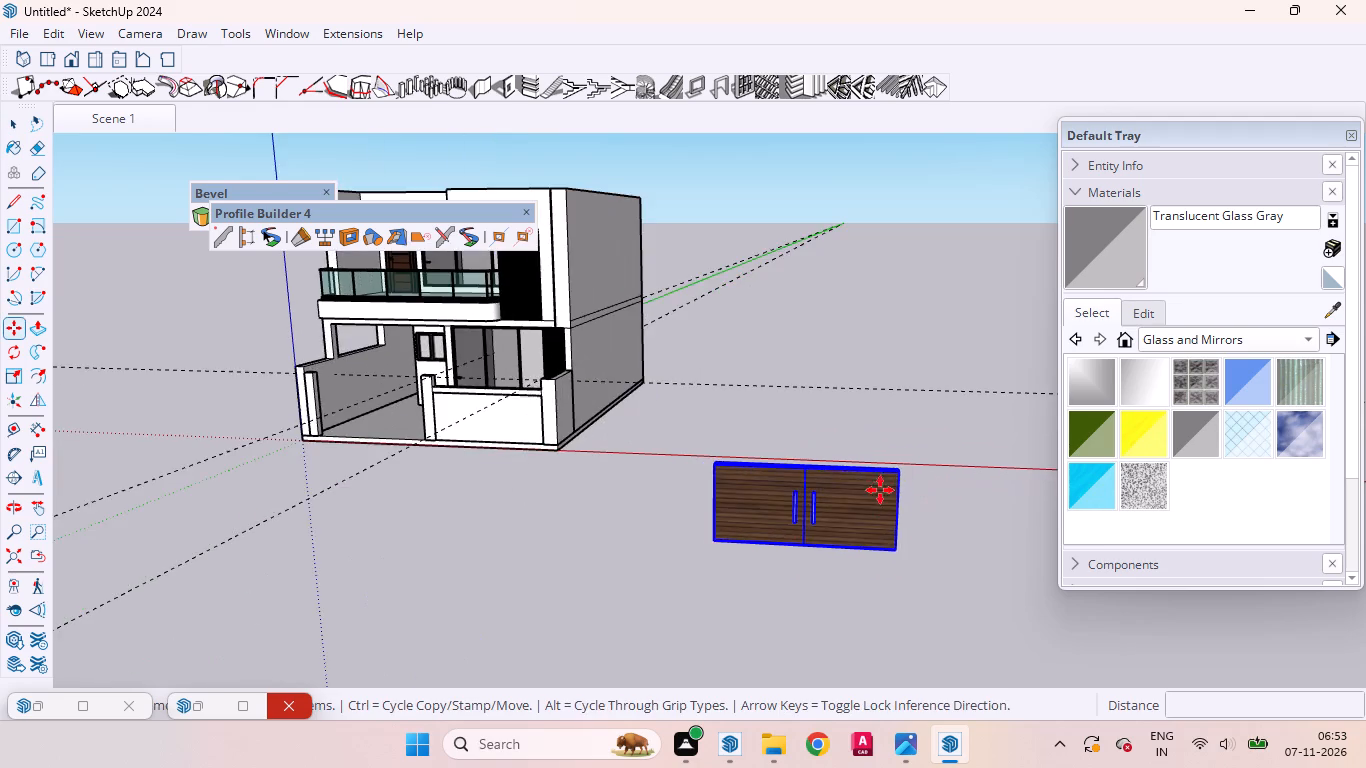
pyautogui.scroll(4, 880, 490)
pyautogui.moveTo(915, 484); pyautogui.dragTo(737, 537, button='middle')
pyautogui.scroll(2, 591, 680)
pyautogui.scroll(-1, 591, 679)
pyautogui.scroll(2, 591, 678)
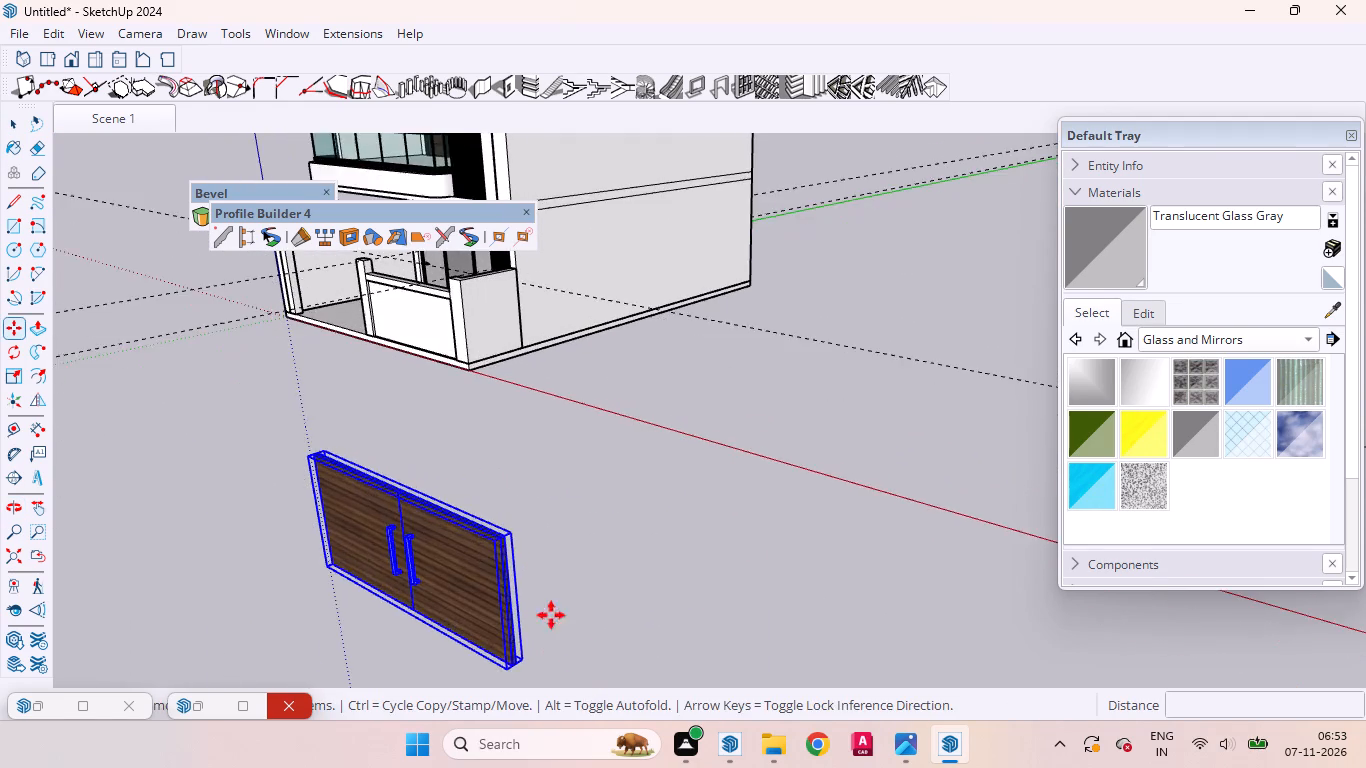
pyautogui.scroll(6, 524, 568)
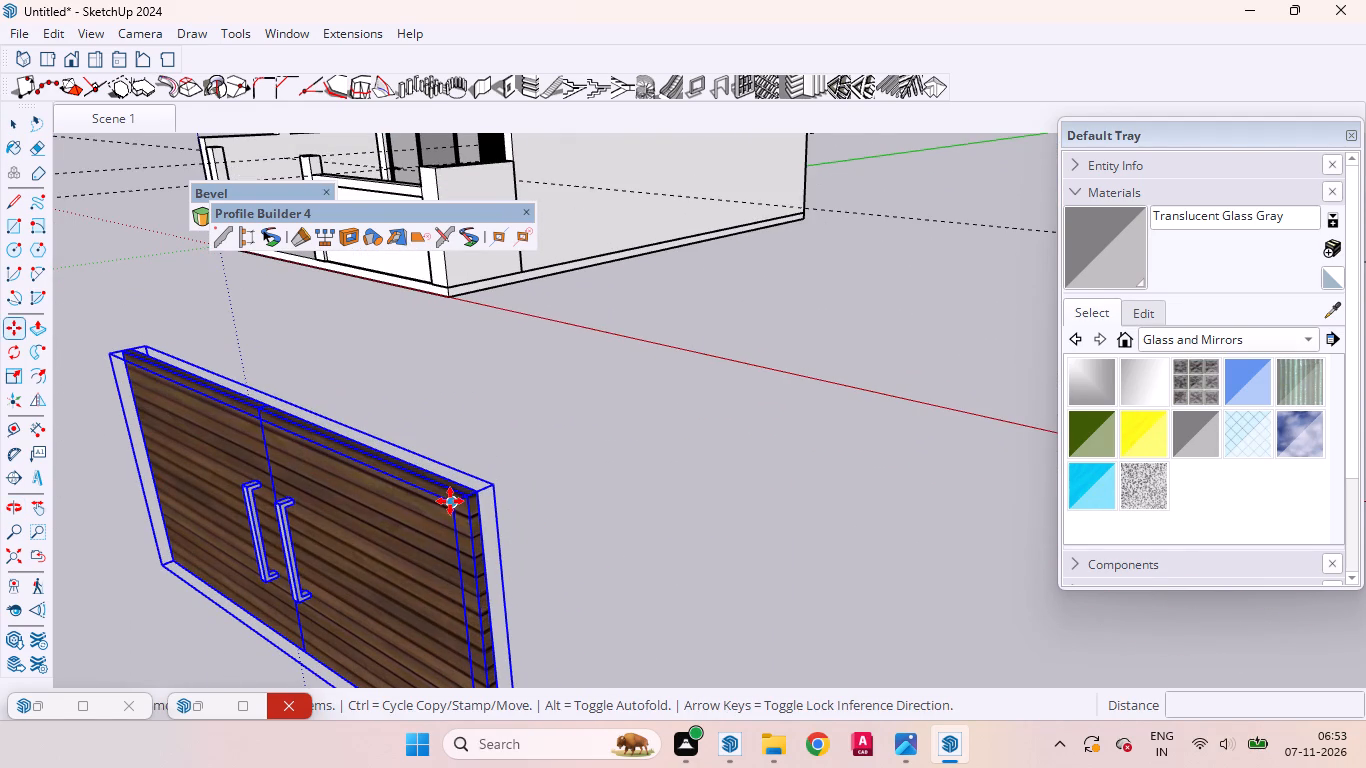
pyautogui.click(450, 501)
pyautogui.scroll(-7, 424, 473)
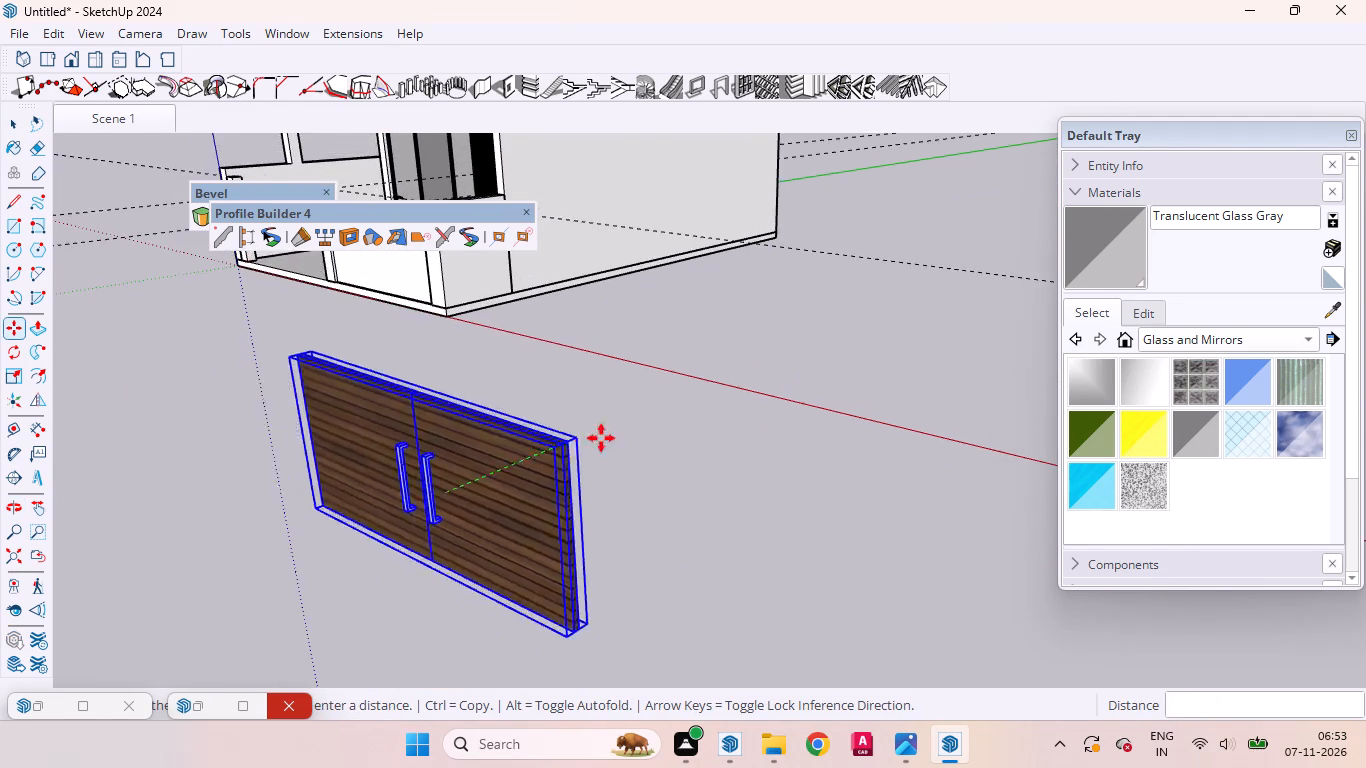
pyautogui.scroll(-9, 601, 438)
pyautogui.scroll(3, 678, 451)
pyautogui.scroll(-2, 678, 451)
pyautogui.scroll(4, 430, 296)
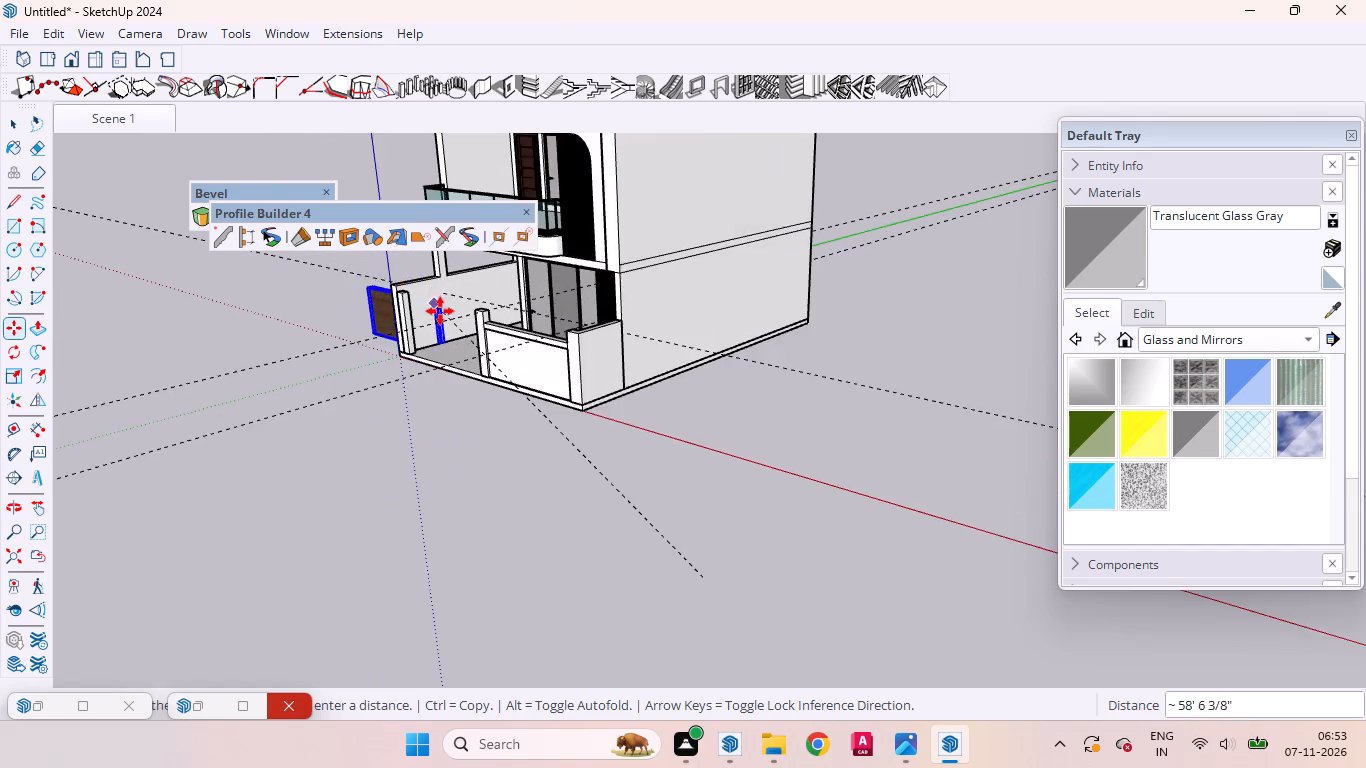
pyautogui.scroll(4, 440, 311)
pyautogui.scroll(-1, 442, 313)
pyautogui.scroll(3, 449, 320)
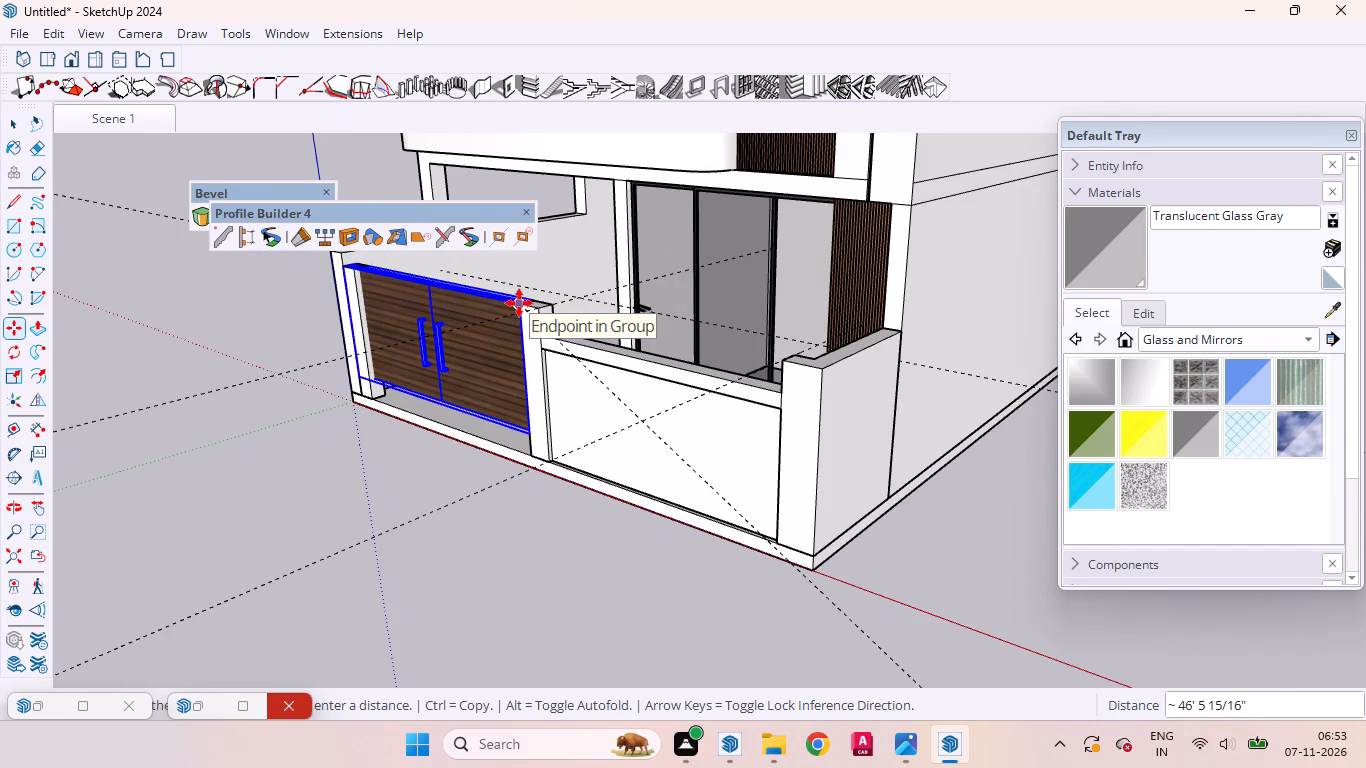
pyautogui.click(519, 303)
pyautogui.scroll(-3, 566, 377)
pyautogui.scroll(1, 581, 398)
pyautogui.scroll(-2, 583, 399)
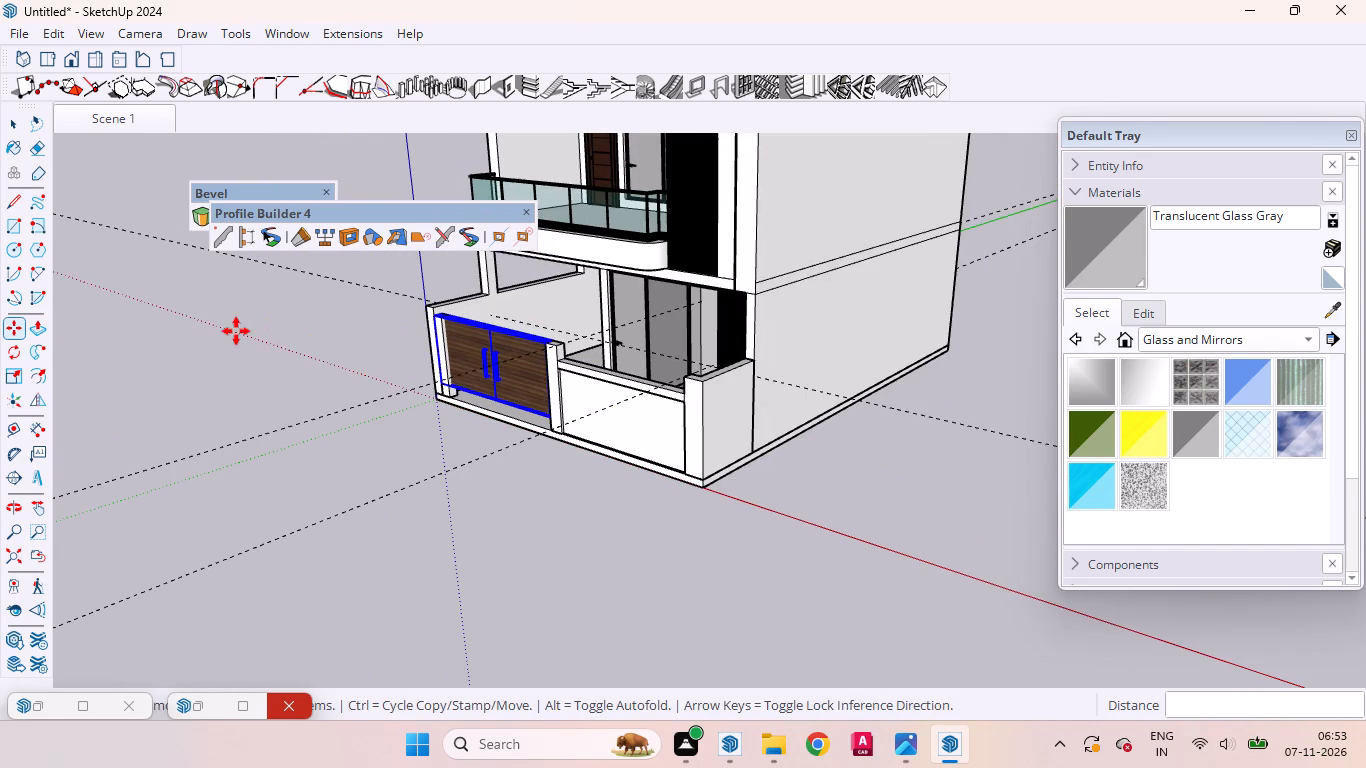
pyautogui.click(12, 120)
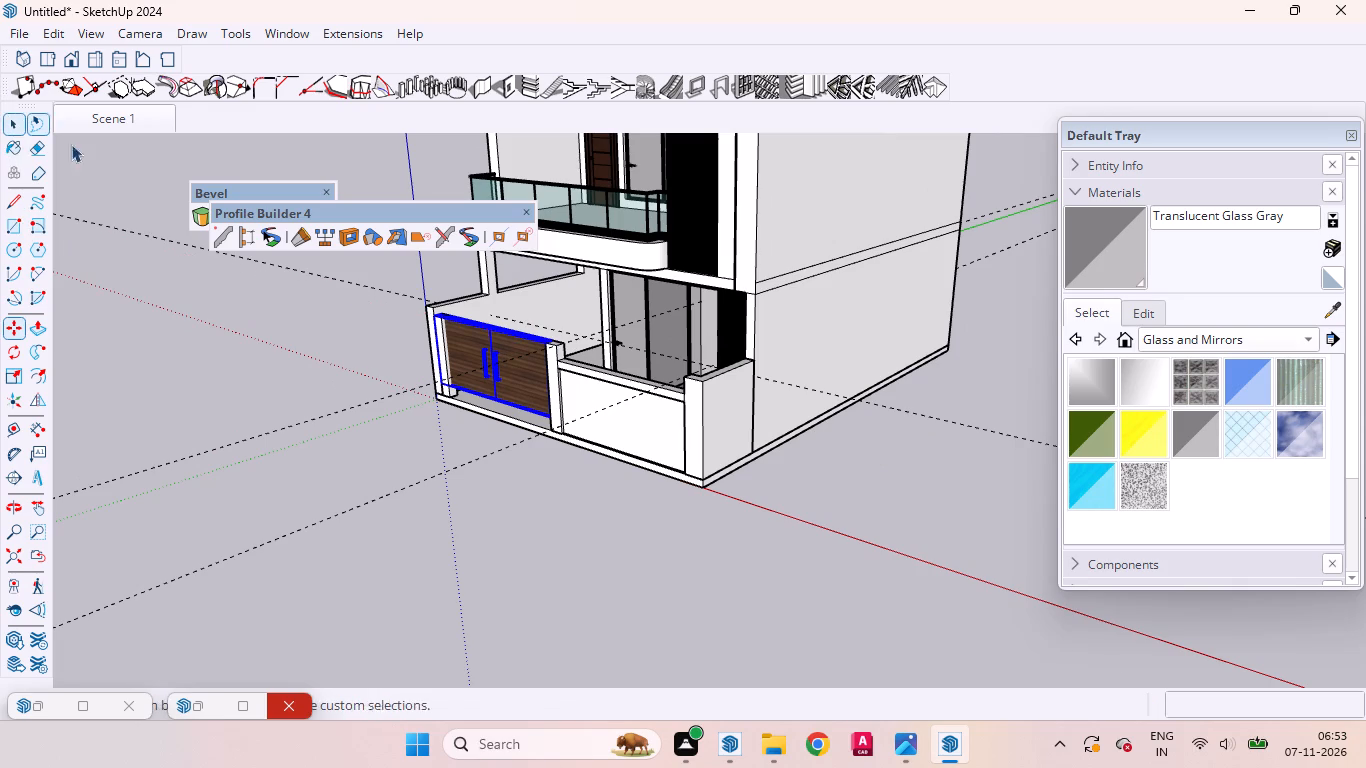
# Lower the double gate about 10 13/16" so its bottom edge rests on the entrance plinth.
pyautogui.scroll(-4, 433, 365)
pyautogui.moveTo(477, 384); pyautogui.dragTo(899, 398, button='middle')
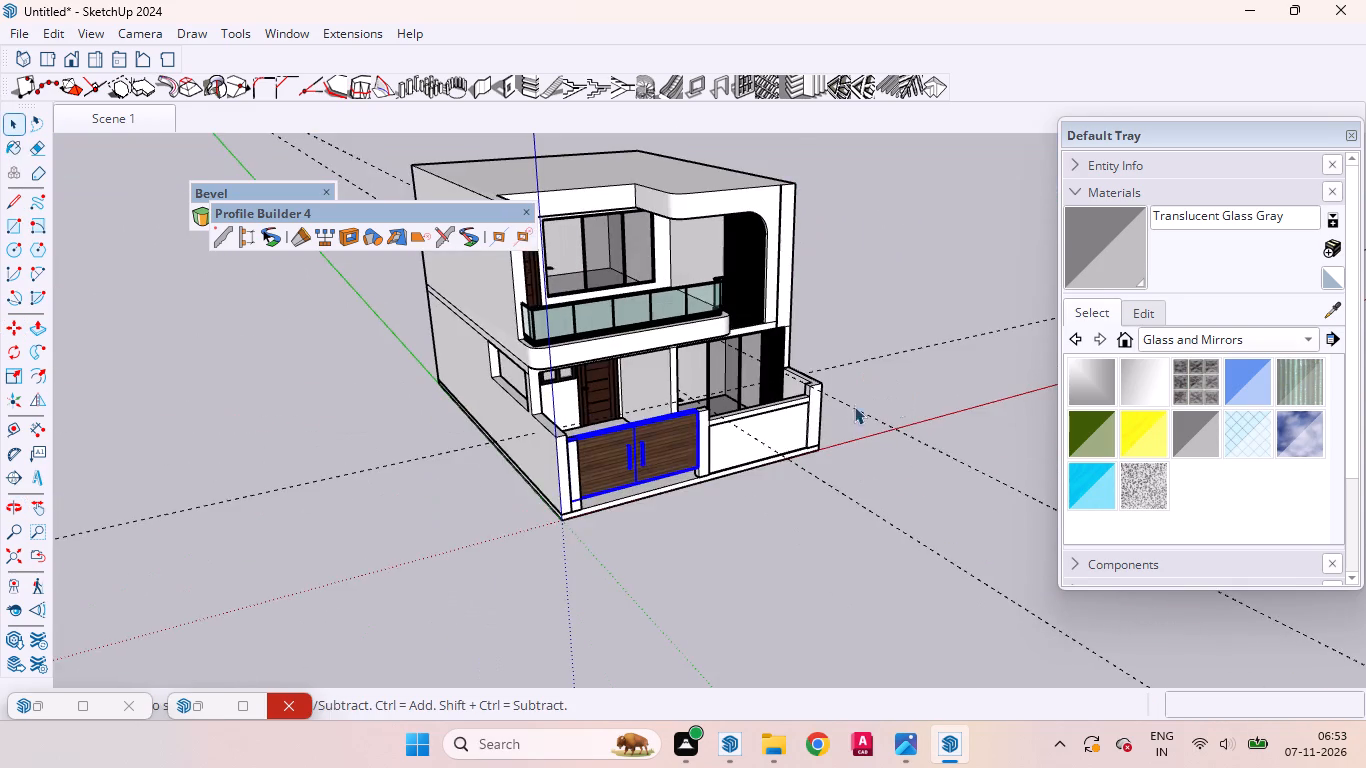
pyautogui.scroll(5, 788, 415)
pyautogui.scroll(1, 669, 408)
pyautogui.scroll(-2, 669, 408)
pyautogui.scroll(4, 669, 408)
pyautogui.moveTo(675, 441); pyautogui.dragTo(636, 439, button='middle')
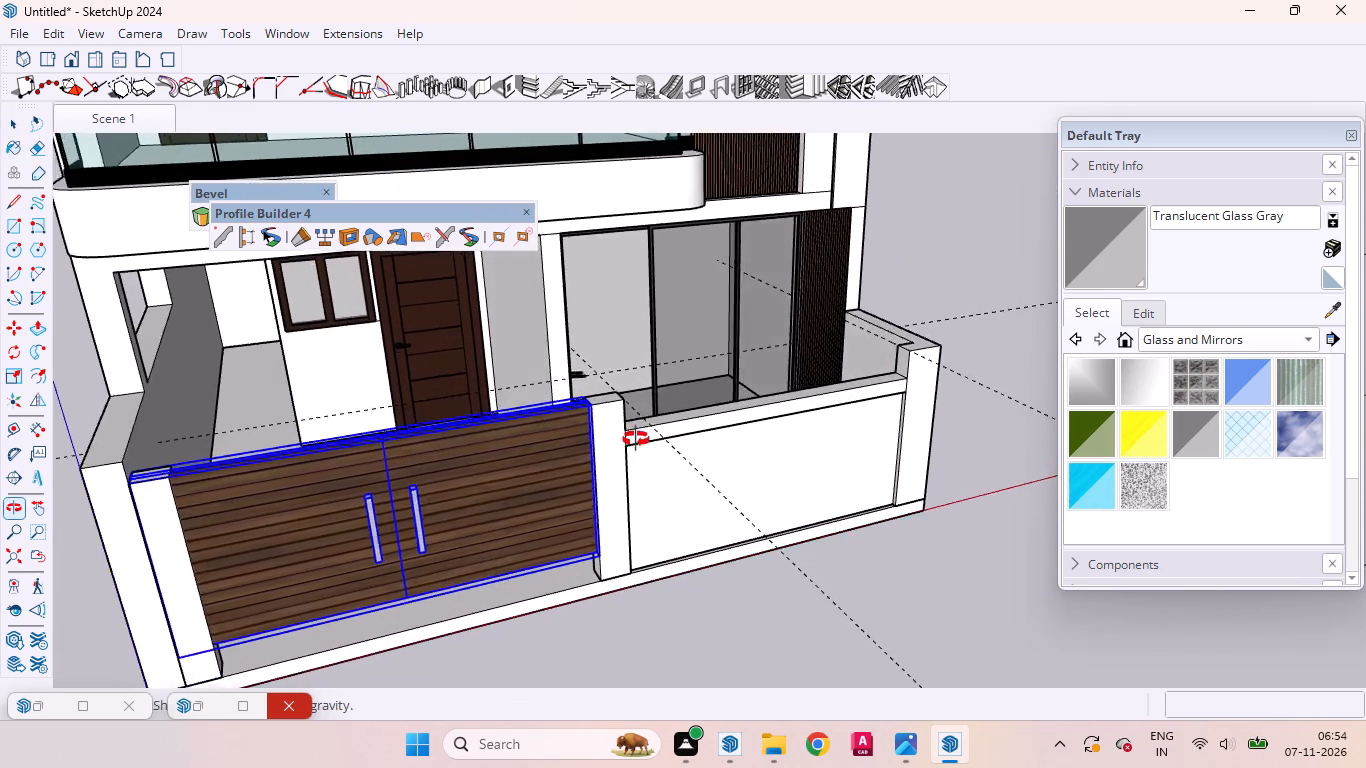
pyautogui.moveTo(636, 439); pyautogui.dragTo(588, 405, button='middle')
pyautogui.press('m')
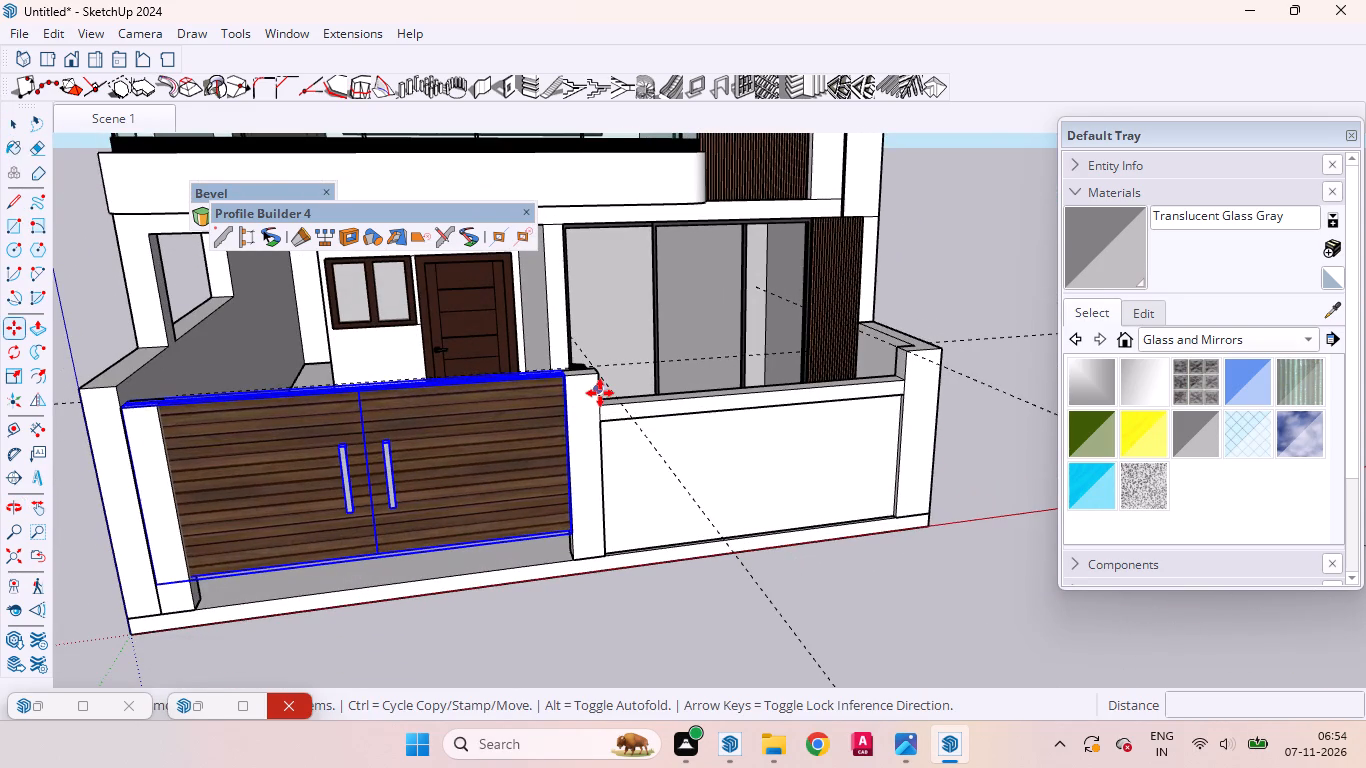
pyautogui.scroll(6, 587, 374)
pyautogui.moveTo(485, 560); pyautogui.dragTo(610, 682, button='middle')
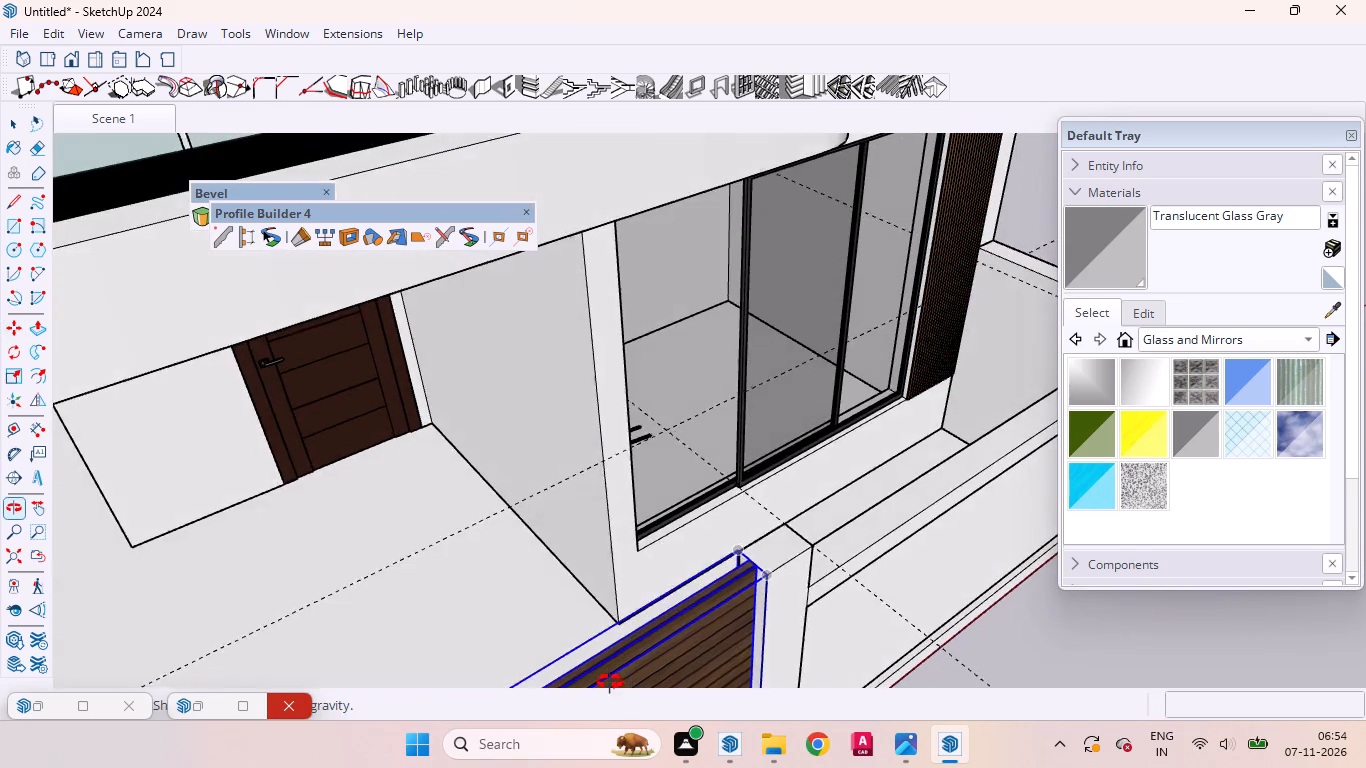
pyautogui.moveTo(610, 682); pyautogui.dragTo(508, 599, button='middle')
pyautogui.scroll(-3, 528, 558)
pyautogui.scroll(-5, 529, 445)
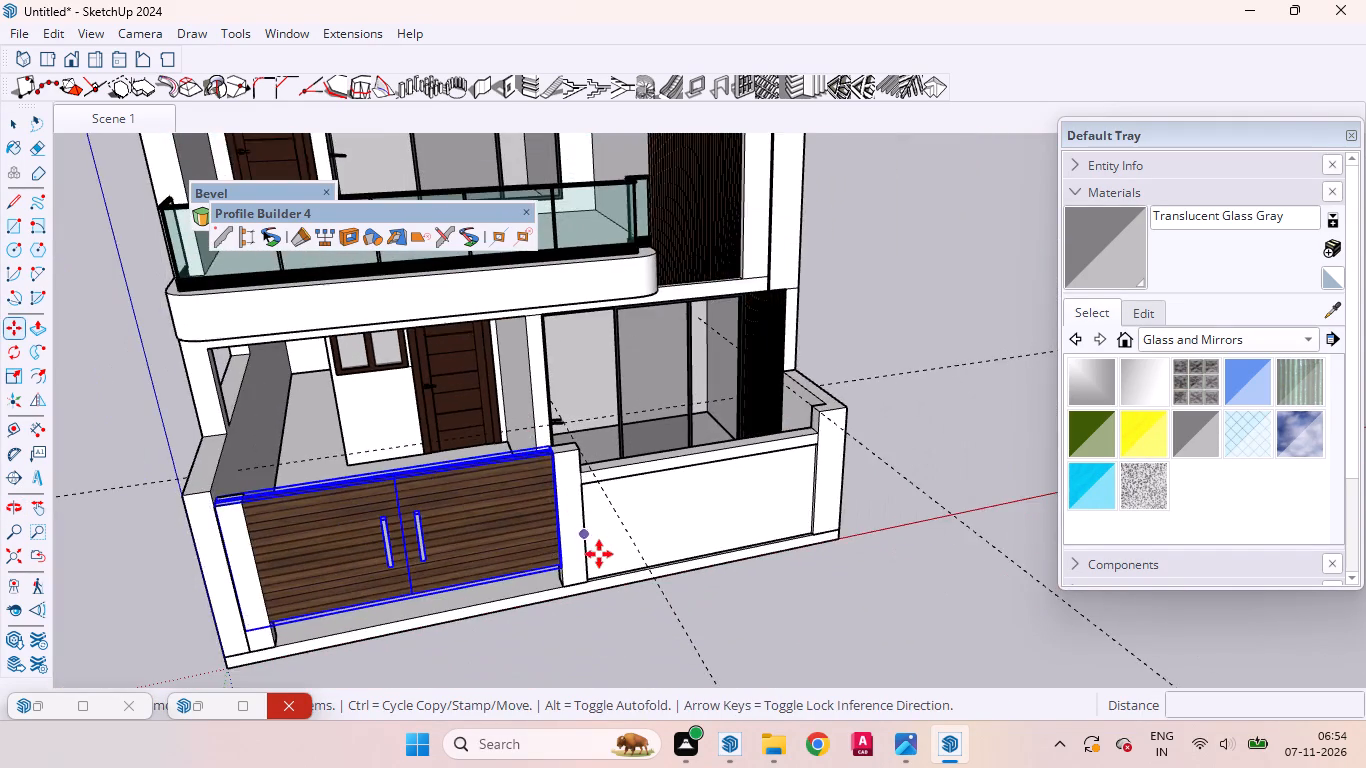
pyautogui.scroll(4, 599, 554)
pyautogui.click(551, 430)
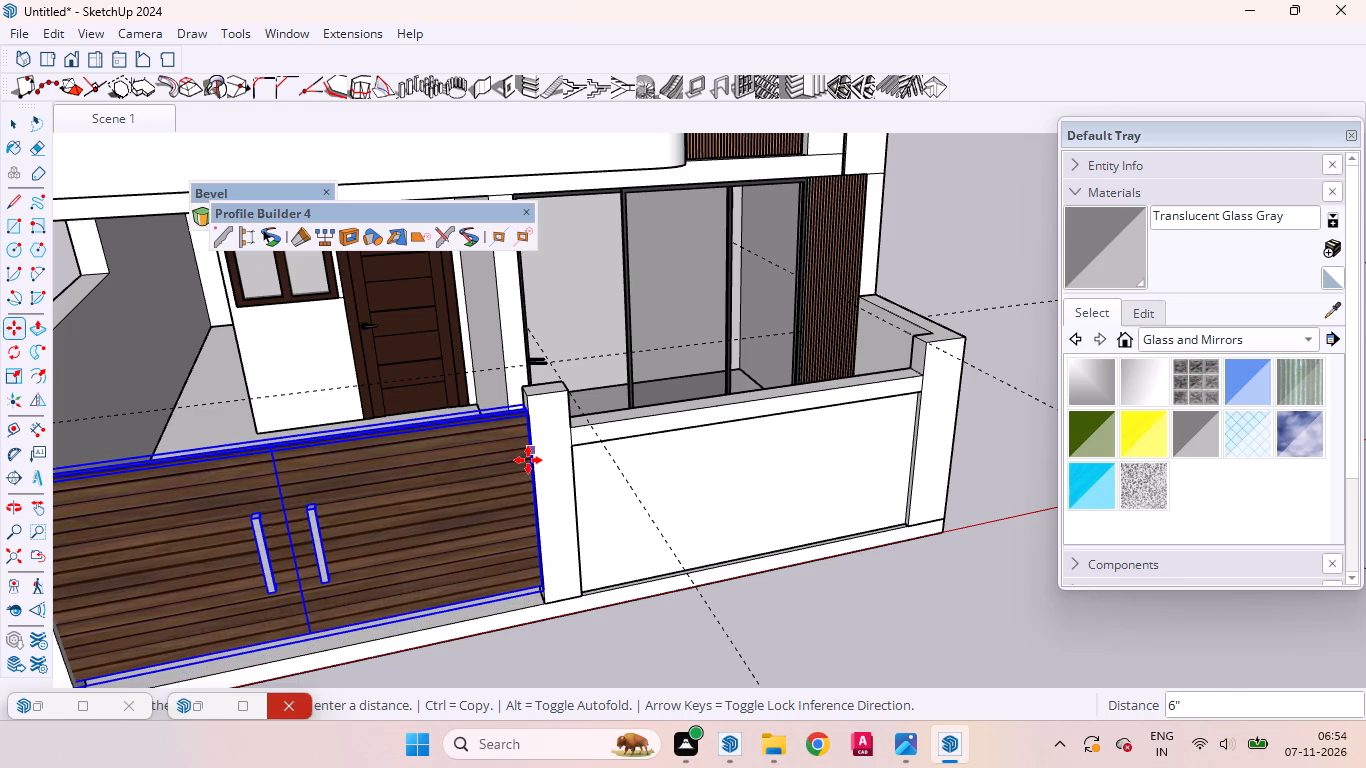
pyautogui.click(529, 465)
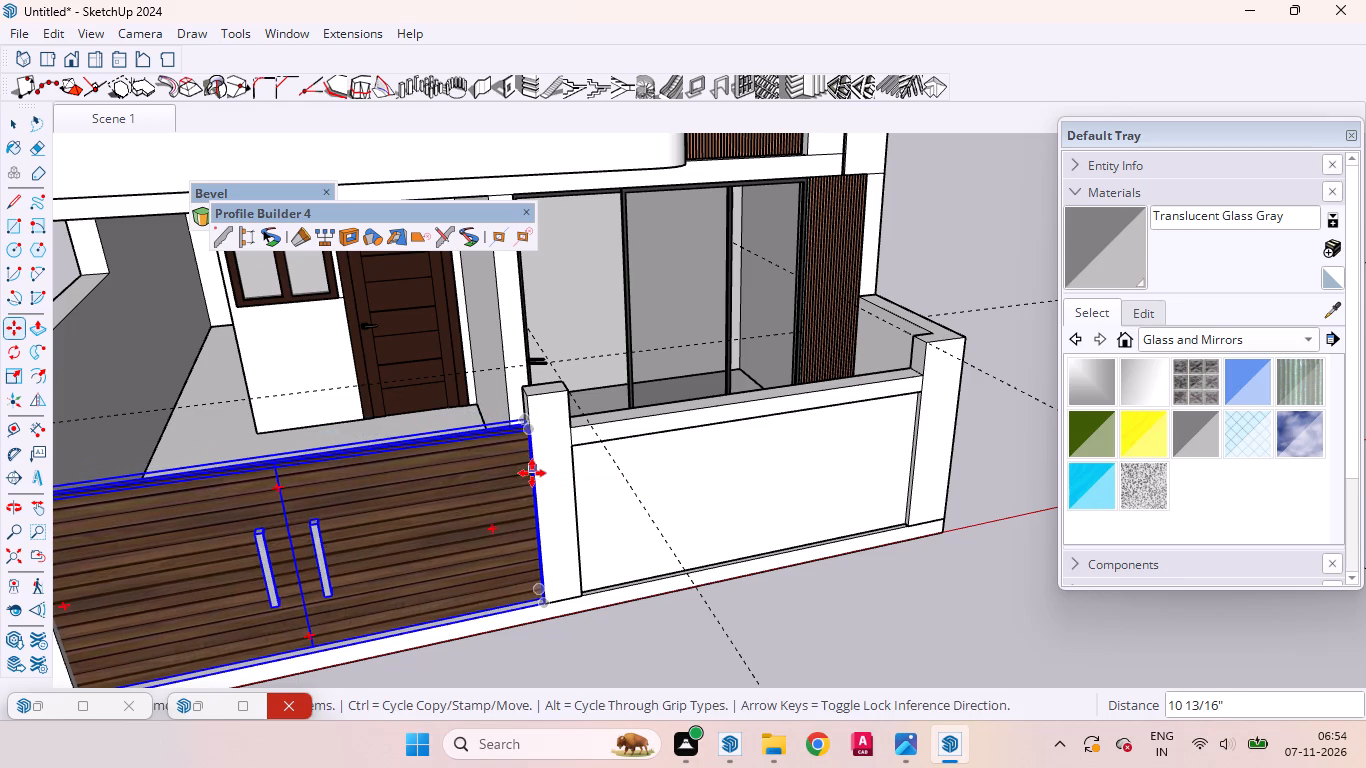
# Examine how the double gate's bottom edge and sides meet the plinth and the entrance posts.
pyautogui.scroll(9, 555, 608)
pyautogui.moveTo(517, 636); pyautogui.dragTo(441, 554, button='middle')
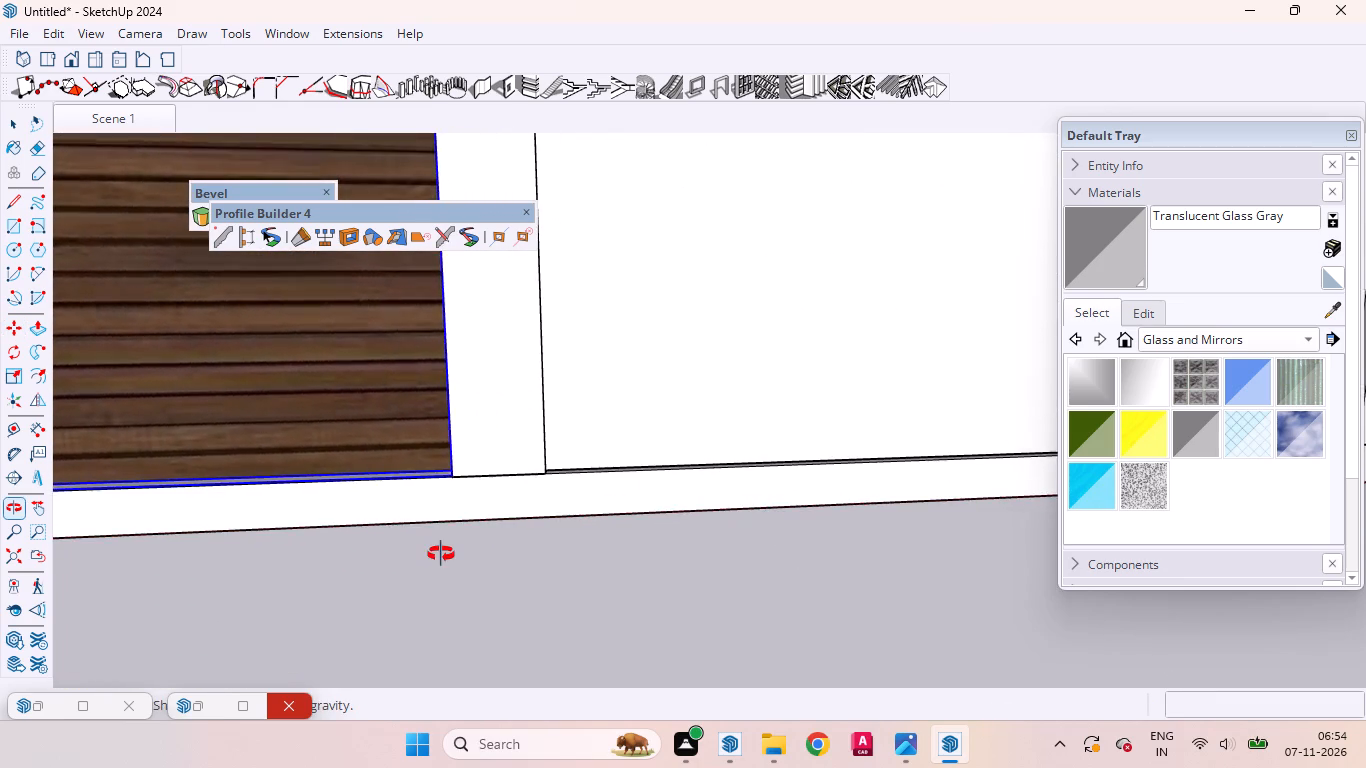
pyautogui.moveTo(441, 554); pyautogui.dragTo(526, 599, button='middle')
pyautogui.scroll(-12, 530, 601)
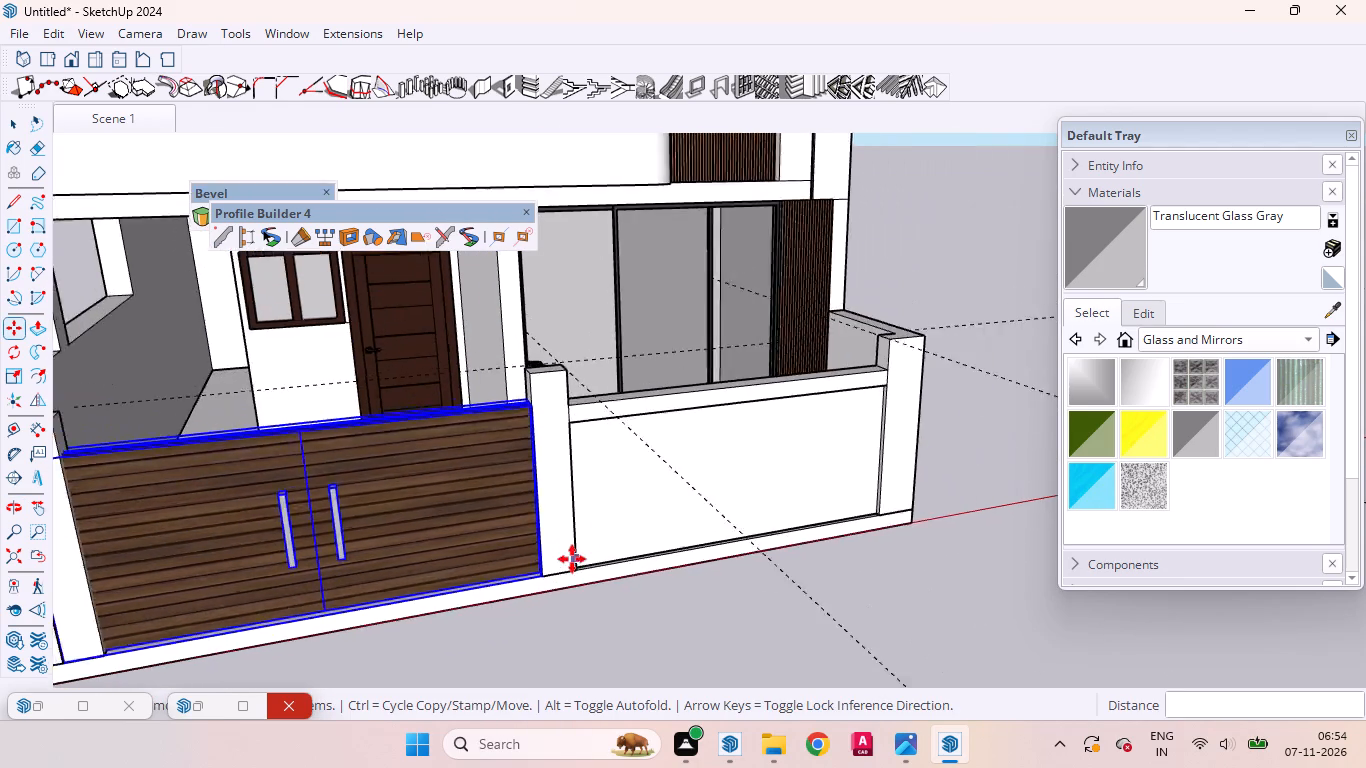
pyautogui.scroll(-3, 572, 559)
pyautogui.scroll(1, 595, 521)
pyautogui.scroll(-1, 596, 519)
pyautogui.scroll(-3, 651, 445)
pyautogui.scroll(4, 507, 519)
pyautogui.scroll(-1, 502, 515)
pyautogui.scroll(1, 502, 515)
pyautogui.scroll(-4, 579, 572)
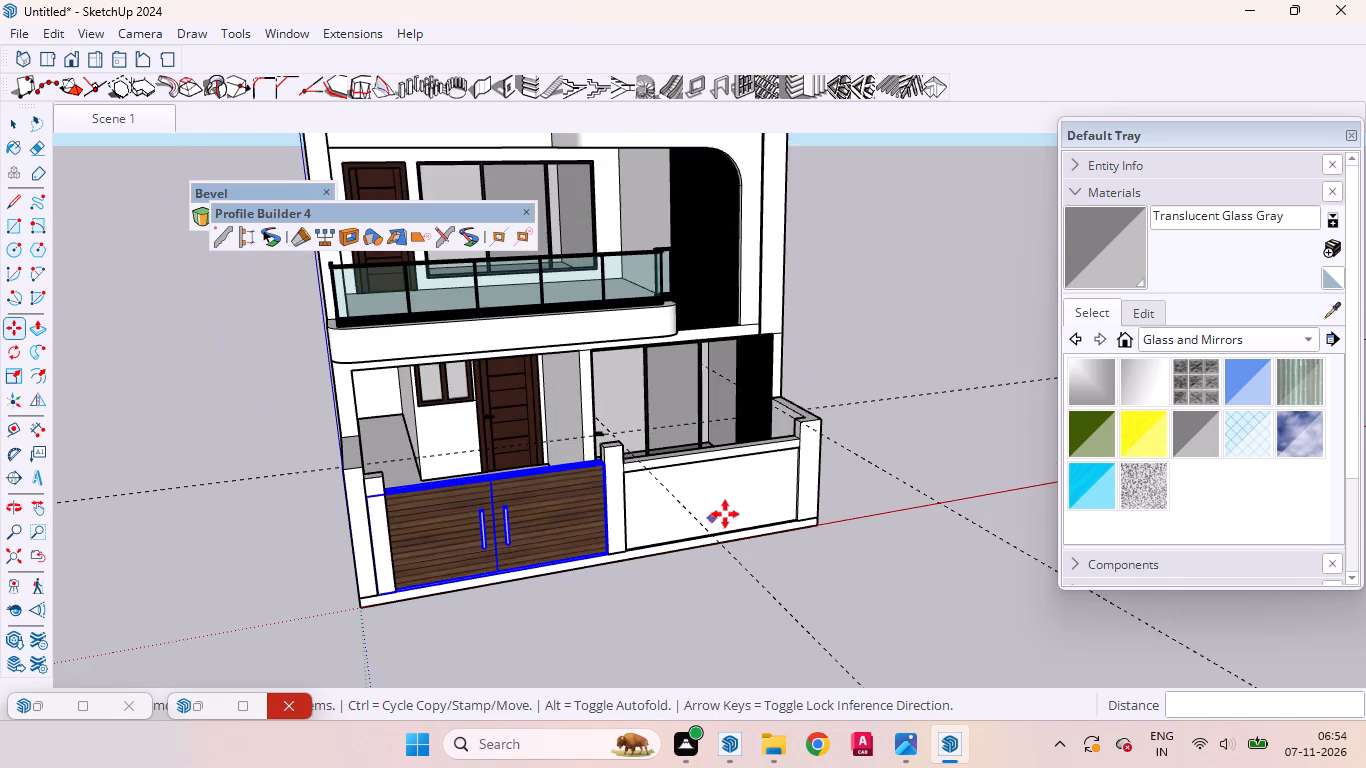
pyautogui.moveTo(718, 517); pyautogui.dragTo(684, 521, button='middle')
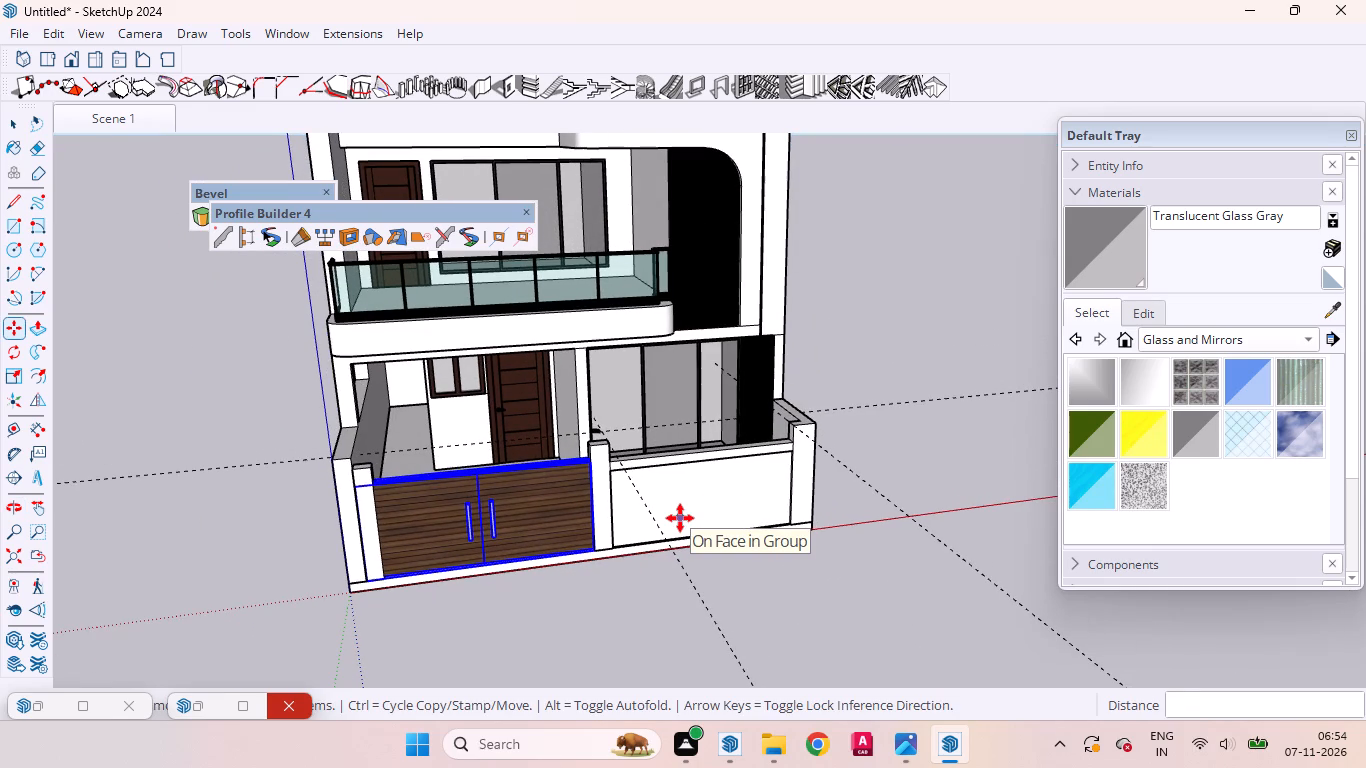
pyautogui.press('space')
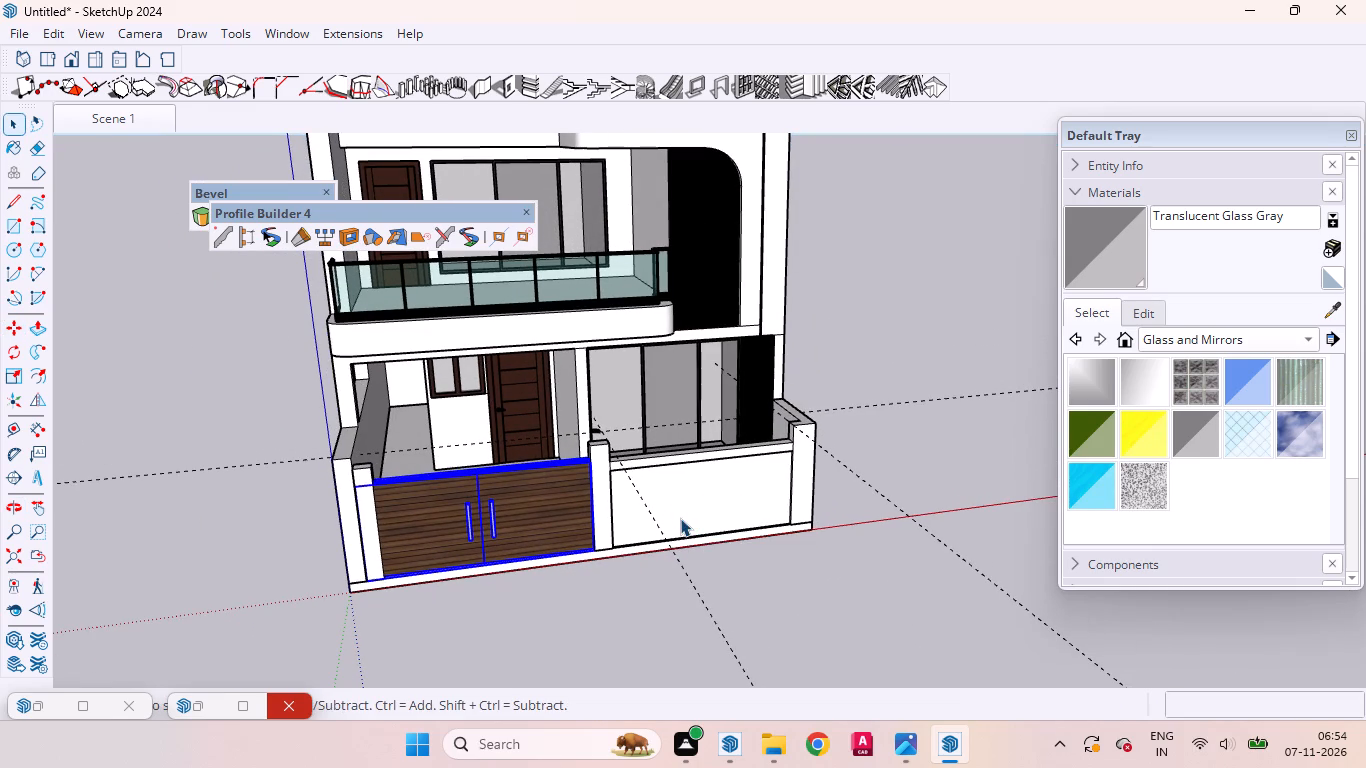
# Scale the double gate's width by about 0.93 along the red axis so it fits between the two entrance posts.
pyautogui.write('as')
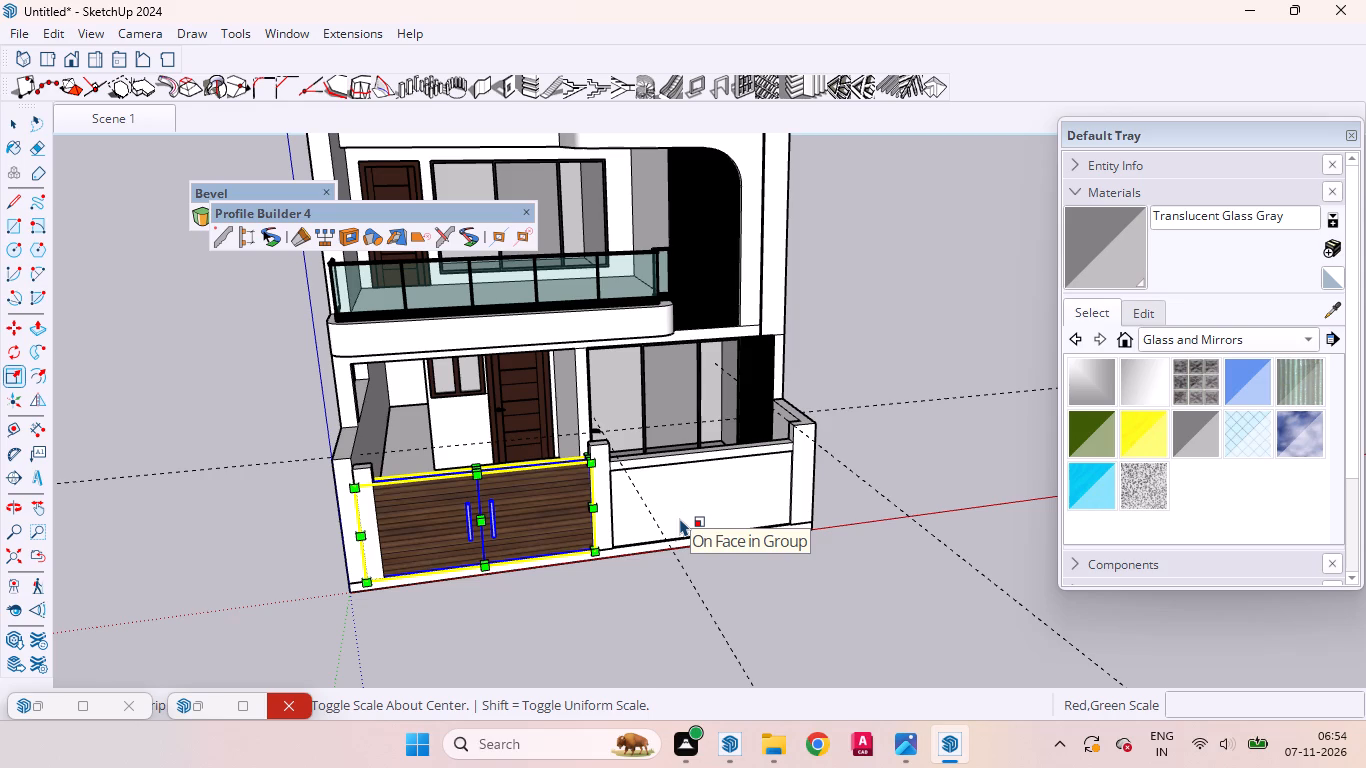
pyautogui.scroll(3, 397, 558)
pyautogui.scroll(-1, 393, 554)
pyautogui.scroll(1, 381, 544)
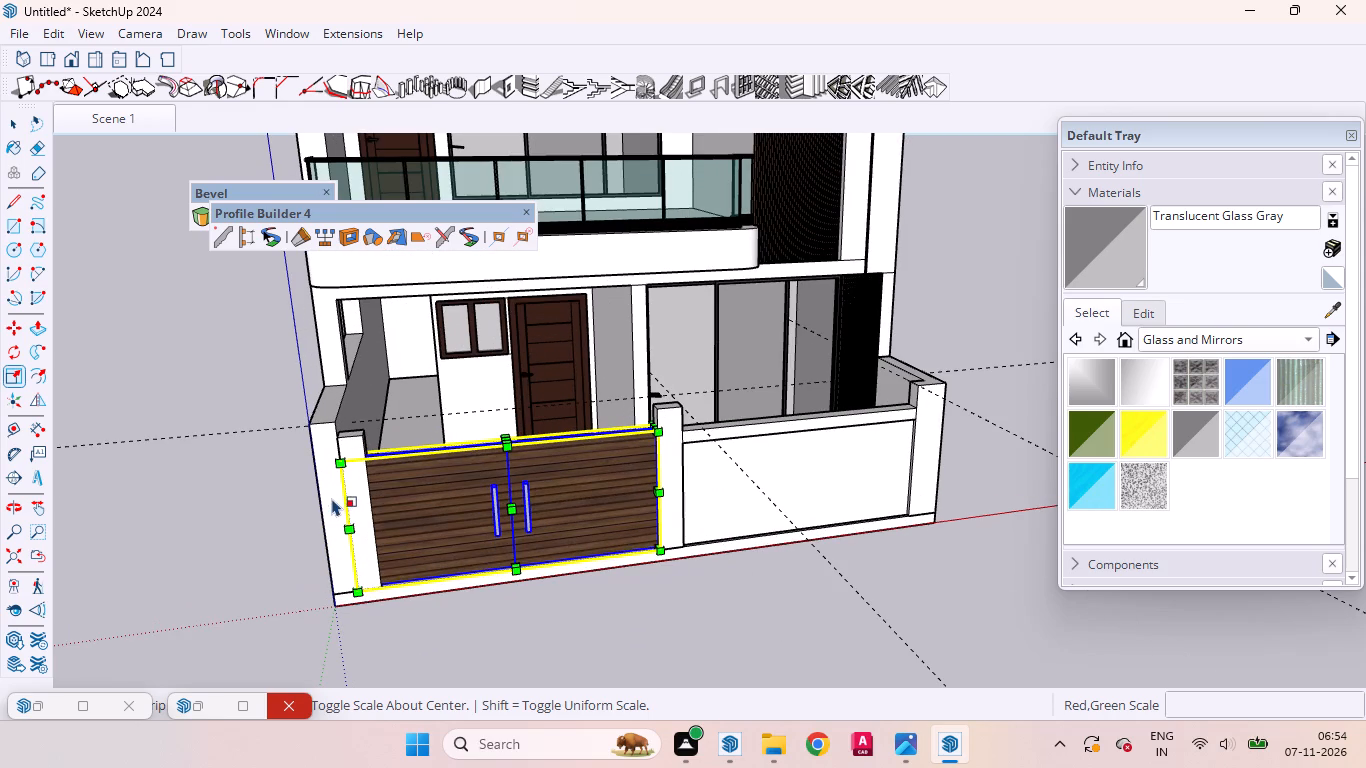
pyautogui.click(356, 517)
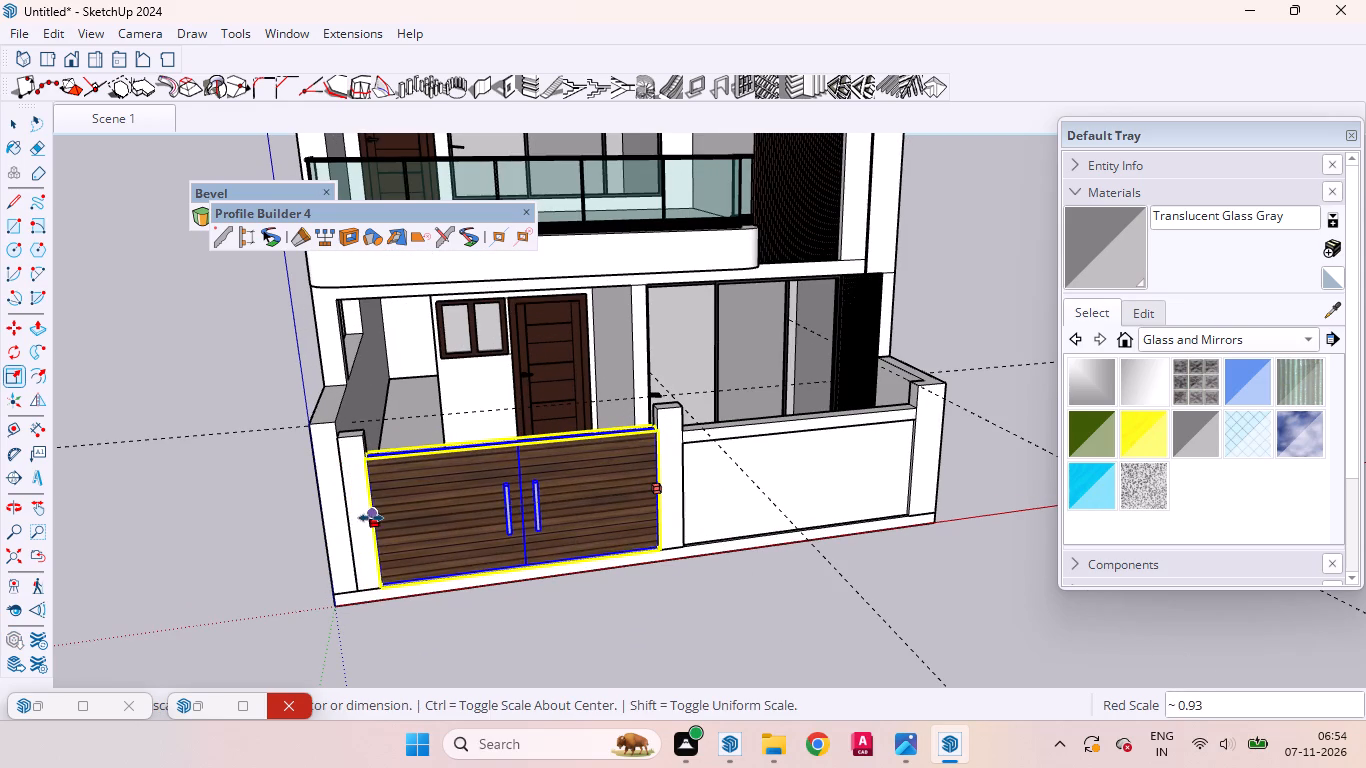
pyautogui.click(375, 518)
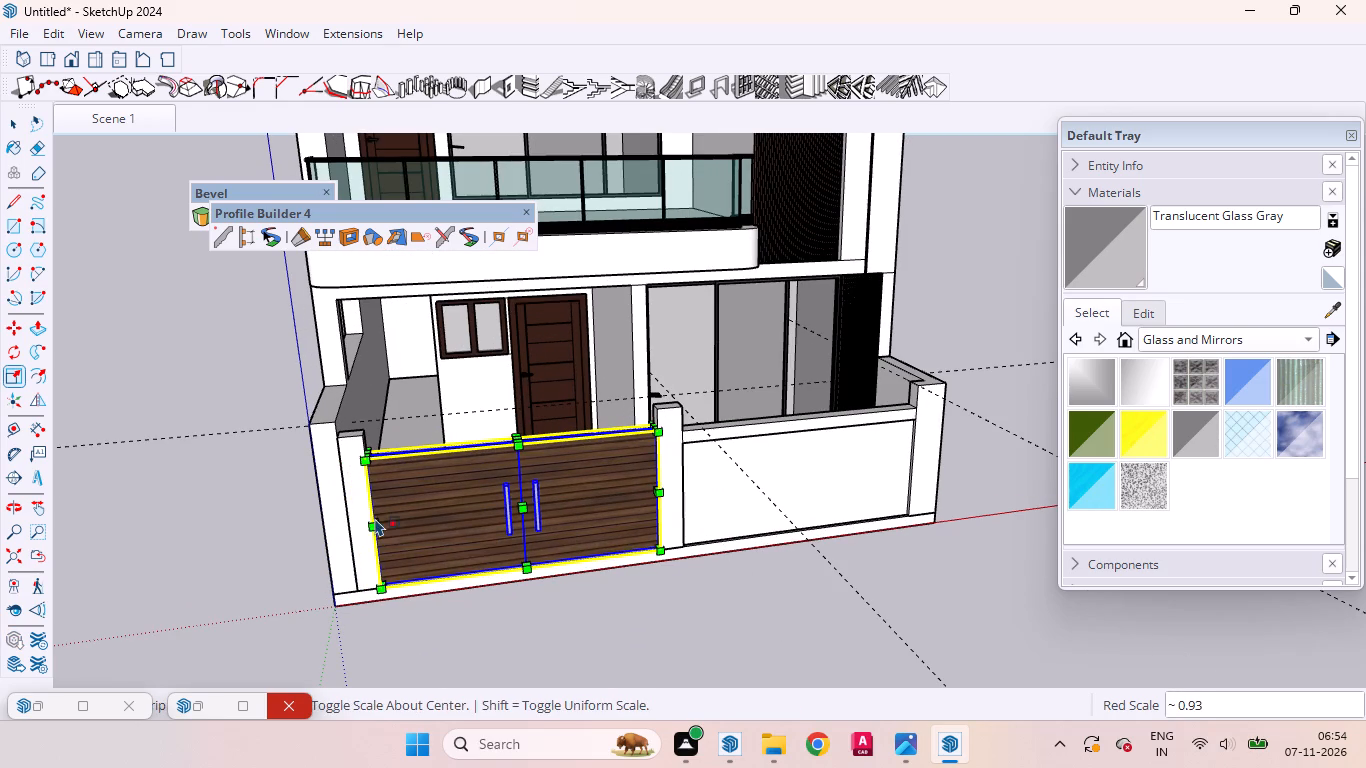
pyautogui.click(19, 121)
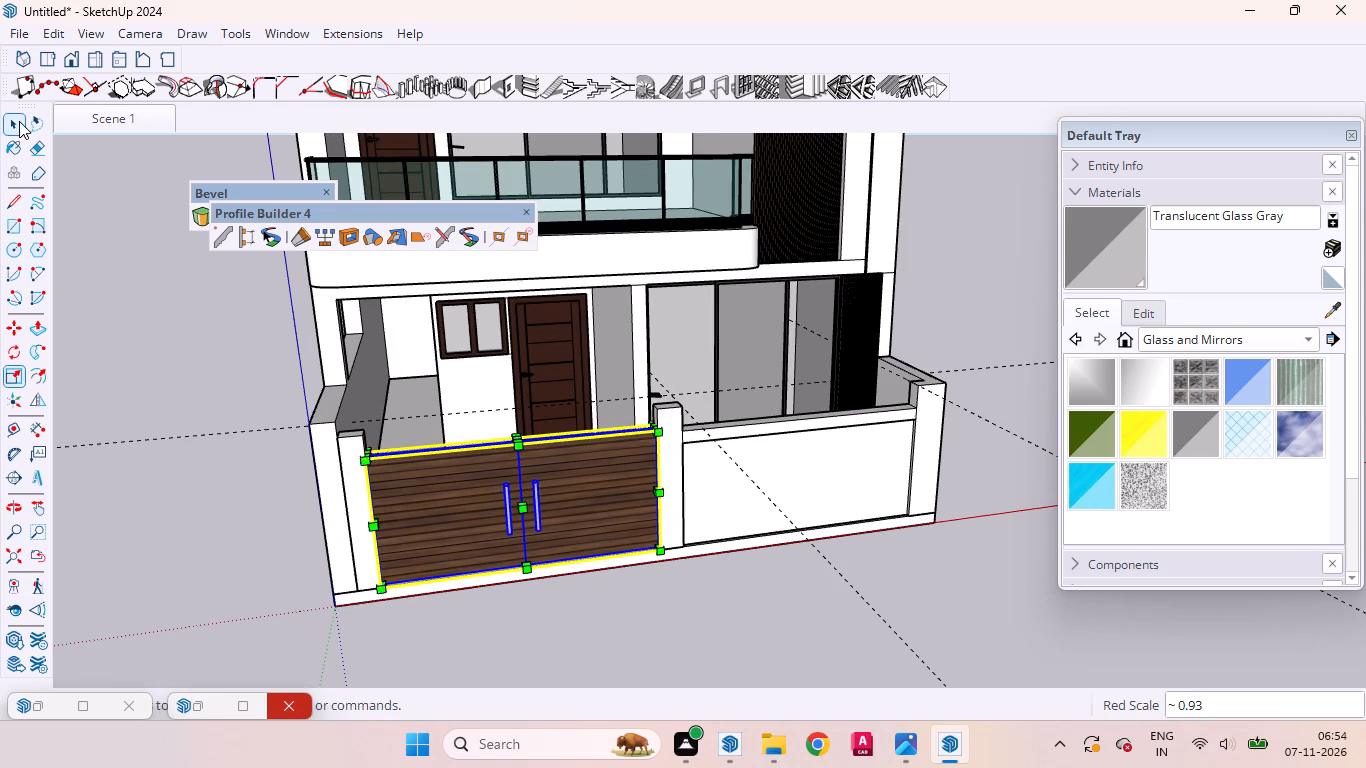
pyautogui.scroll(-3, 628, 430)
pyautogui.click(702, 602)
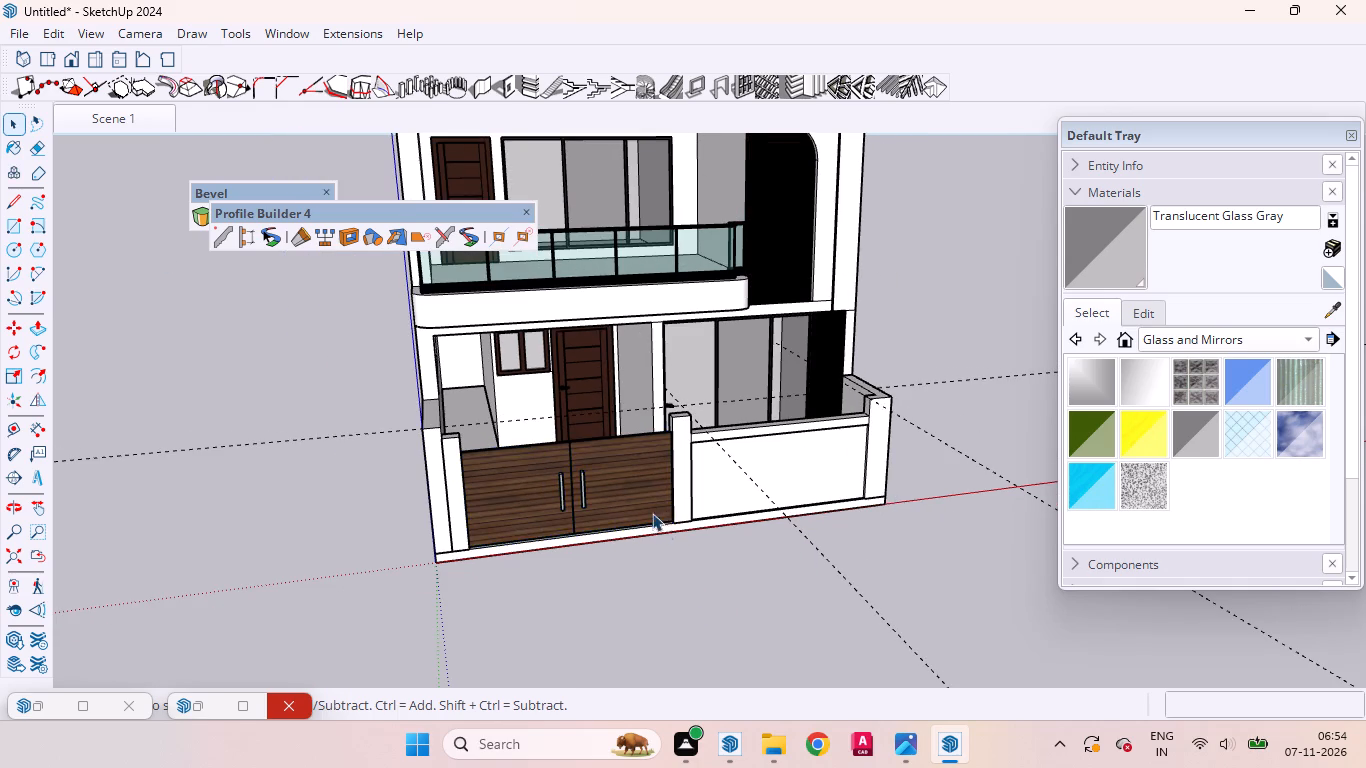
# Scale the double gate's height by about 0.98 along the blue axis so its top aligns with the low boundary wall's upper edge.
pyautogui.scroll(10, 649, 502)
pyautogui.moveTo(627, 470); pyautogui.dragTo(546, 436, button='middle')
pyautogui.scroll(-5, 651, 456)
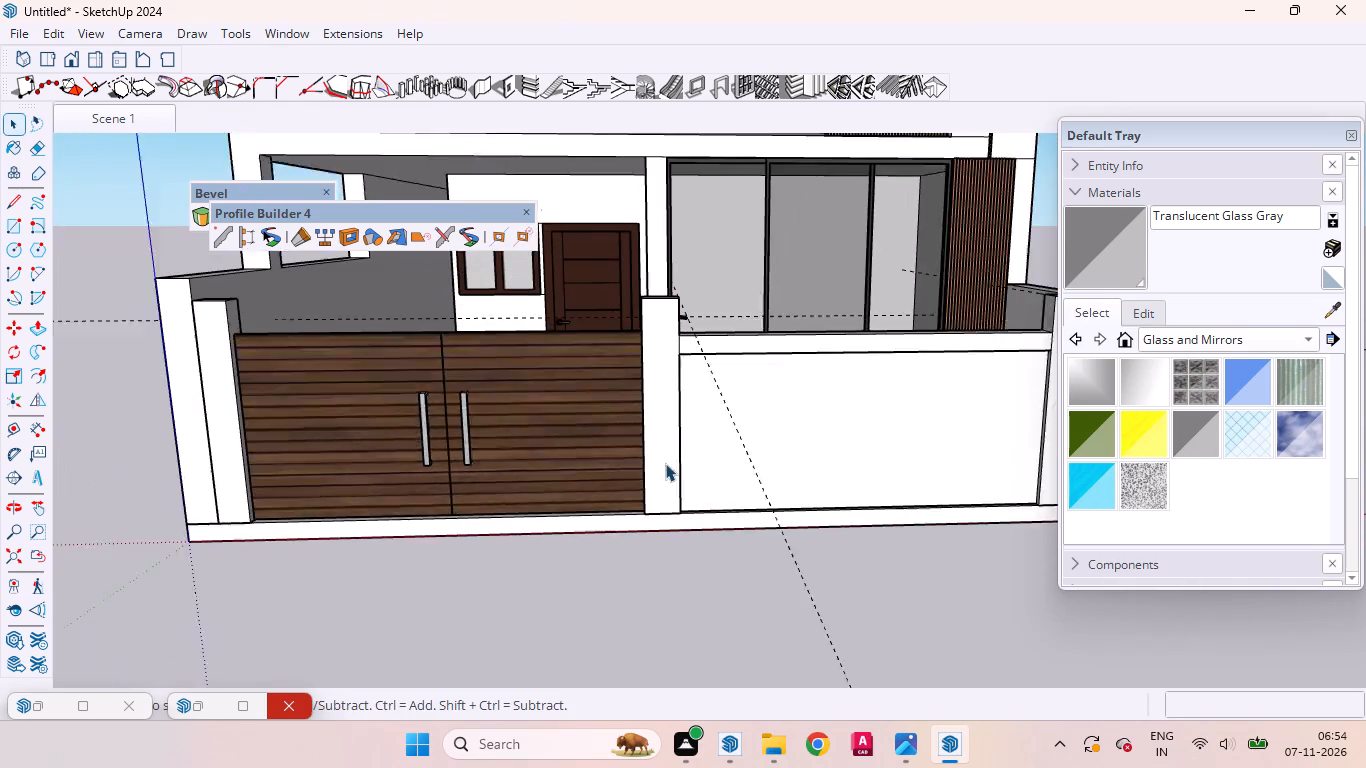
pyautogui.moveTo(655, 449); pyautogui.dragTo(697, 420, button='middle')
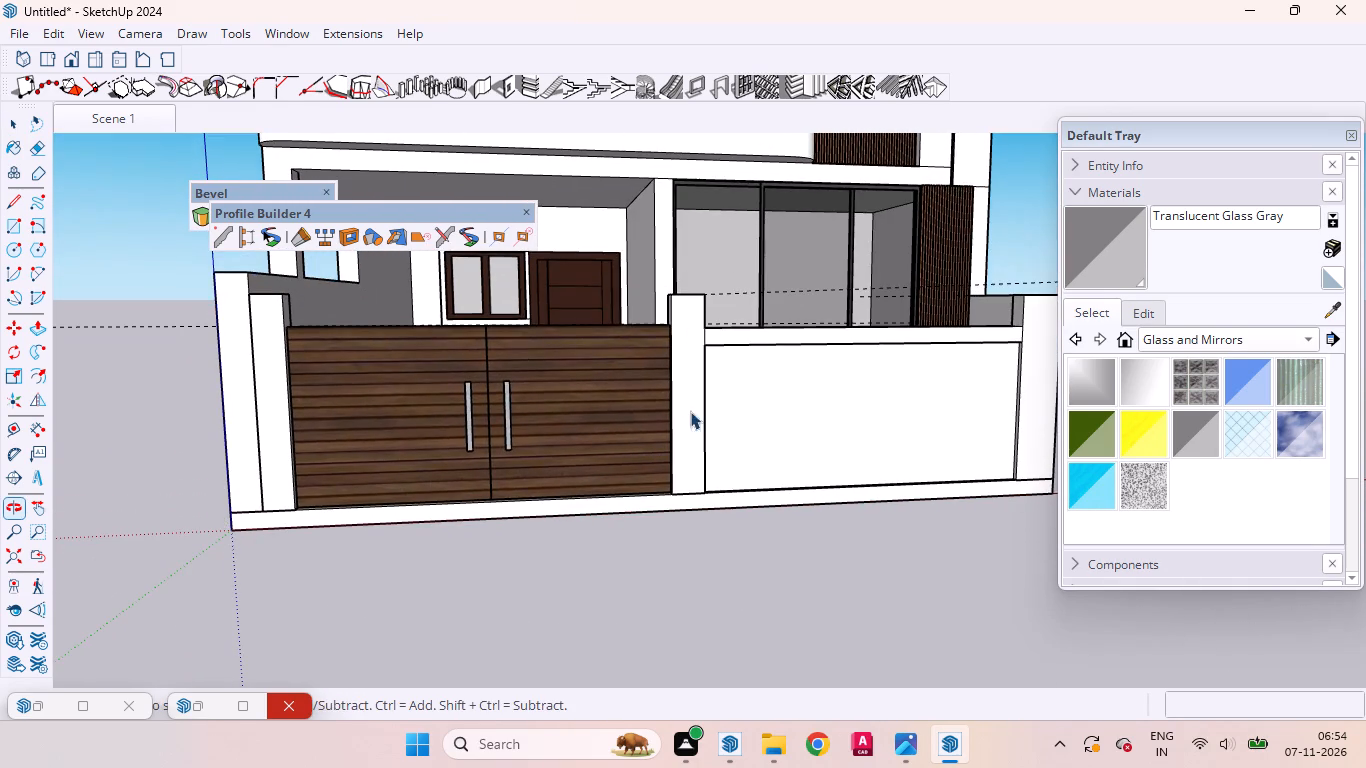
pyautogui.click(619, 382)
pyautogui.scroll(4, 641, 353)
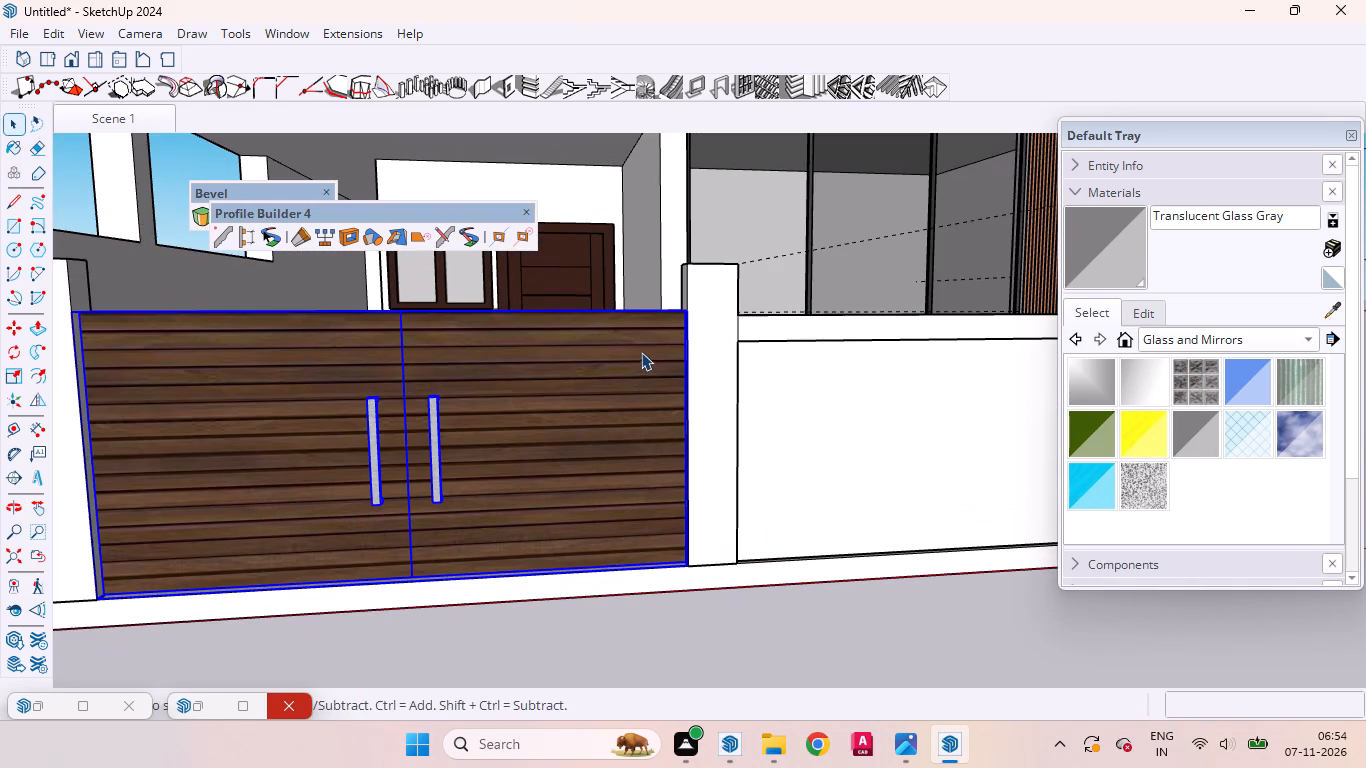
pyautogui.press('s')
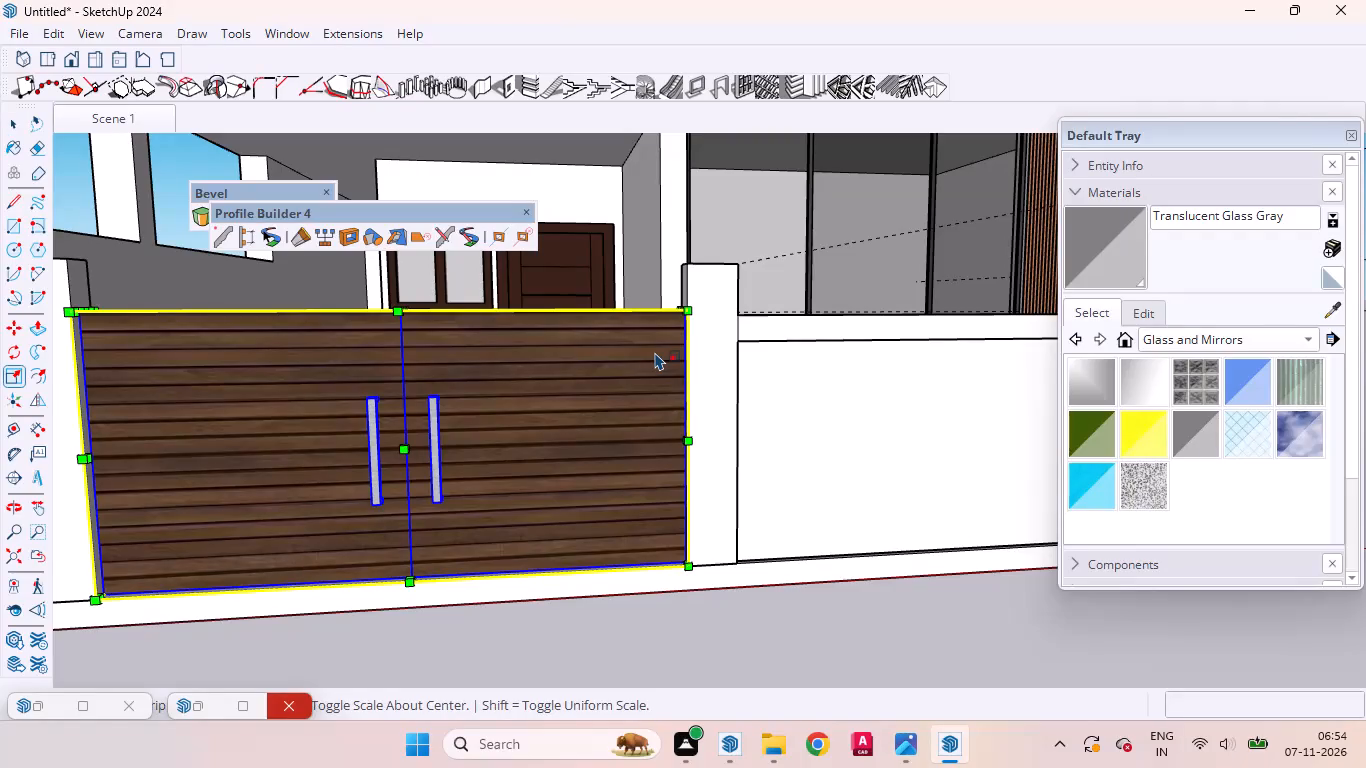
pyautogui.scroll(4, 360, 370)
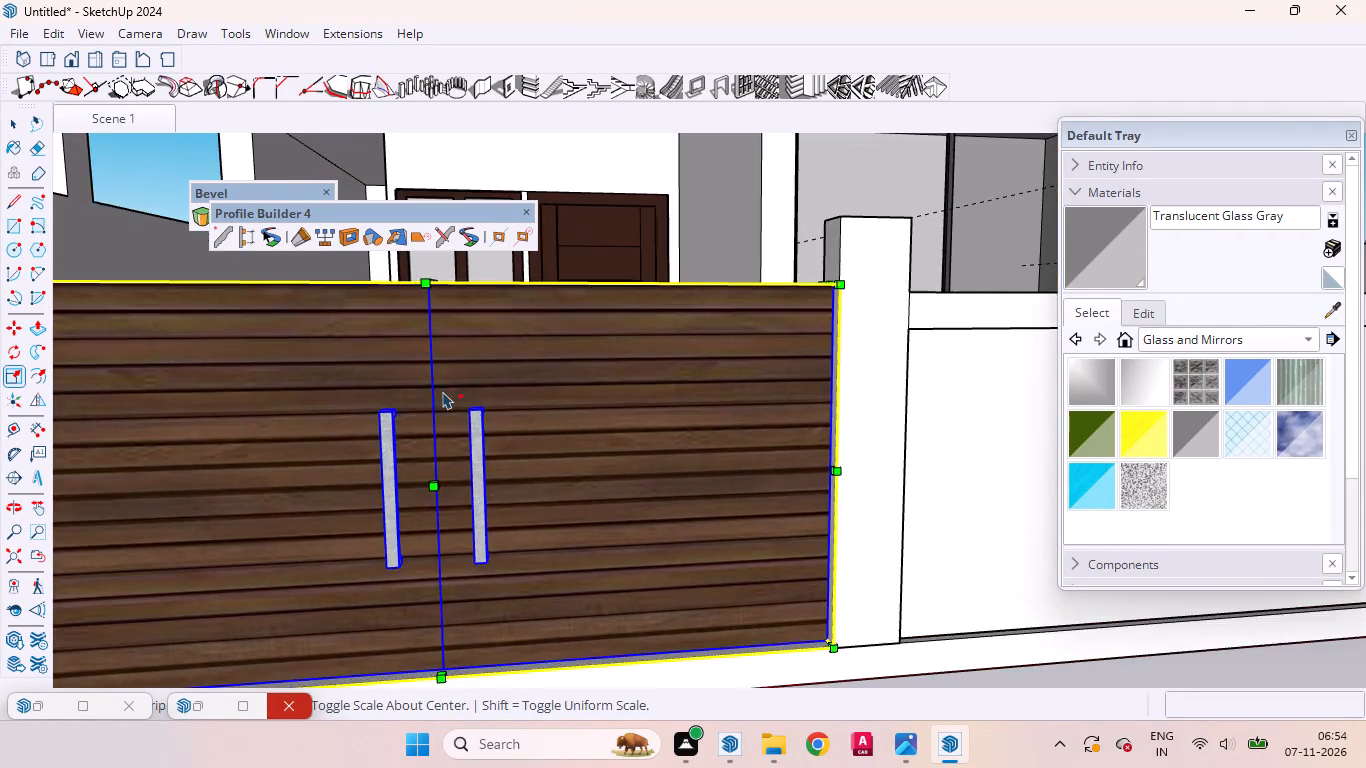
pyautogui.scroll(-4, 462, 410)
pyautogui.moveTo(598, 493); pyautogui.dragTo(598, 573, button='middle')
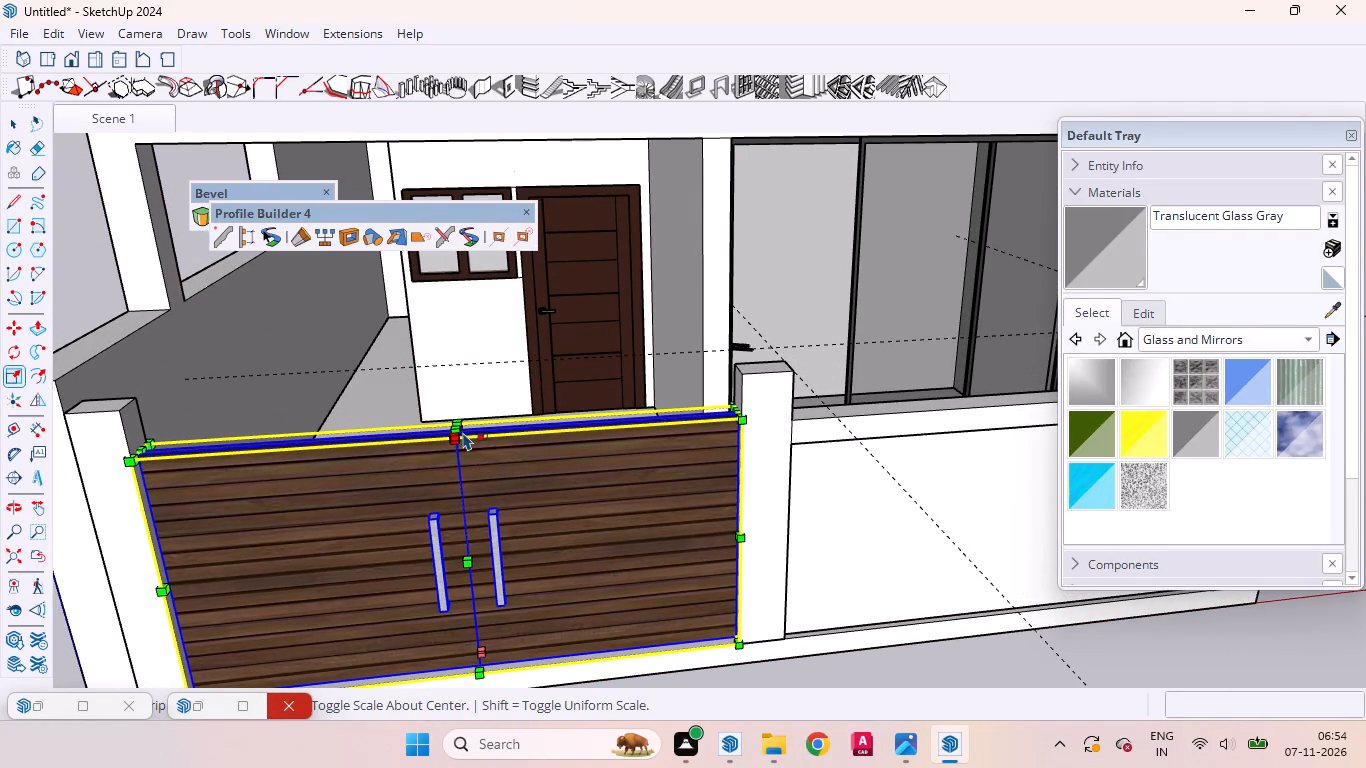
pyautogui.scroll(-1, 461, 431)
pyautogui.click(461, 424)
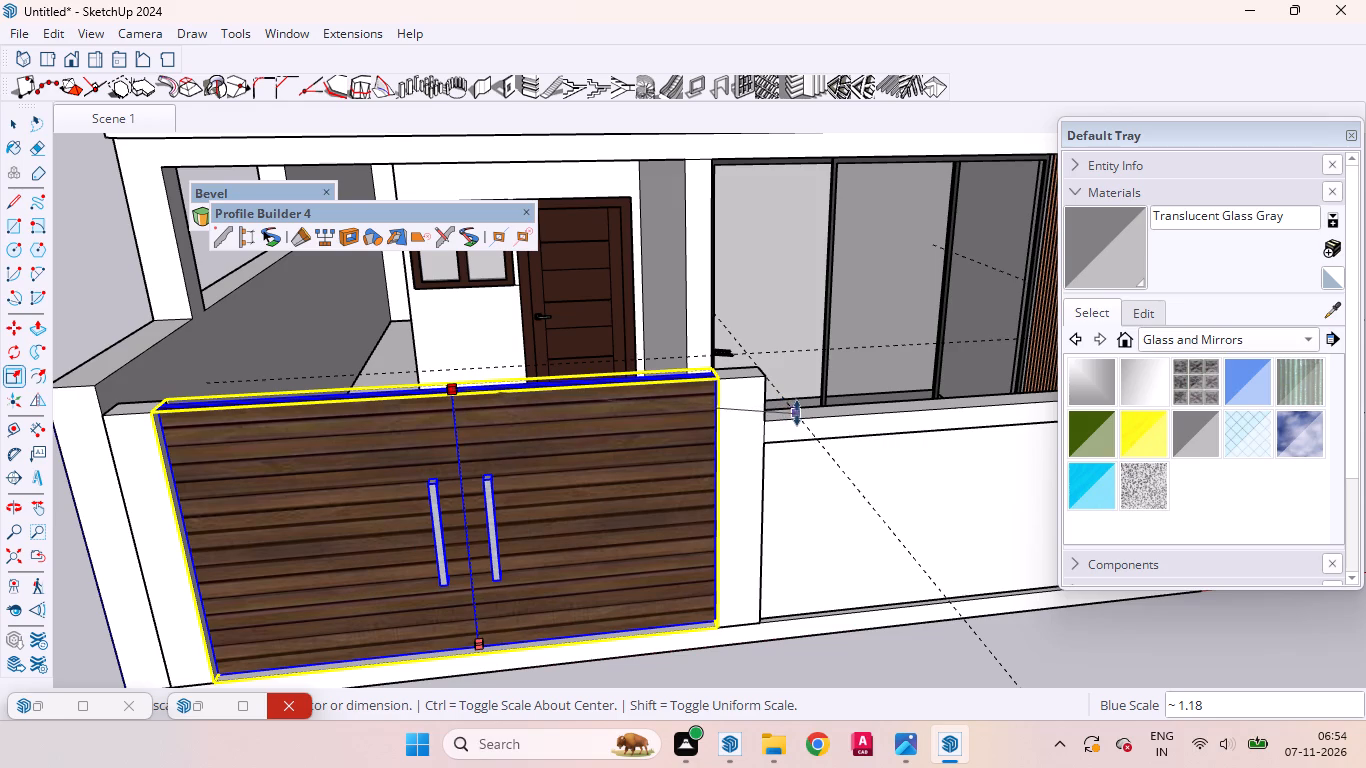
pyautogui.scroll(10, 803, 418)
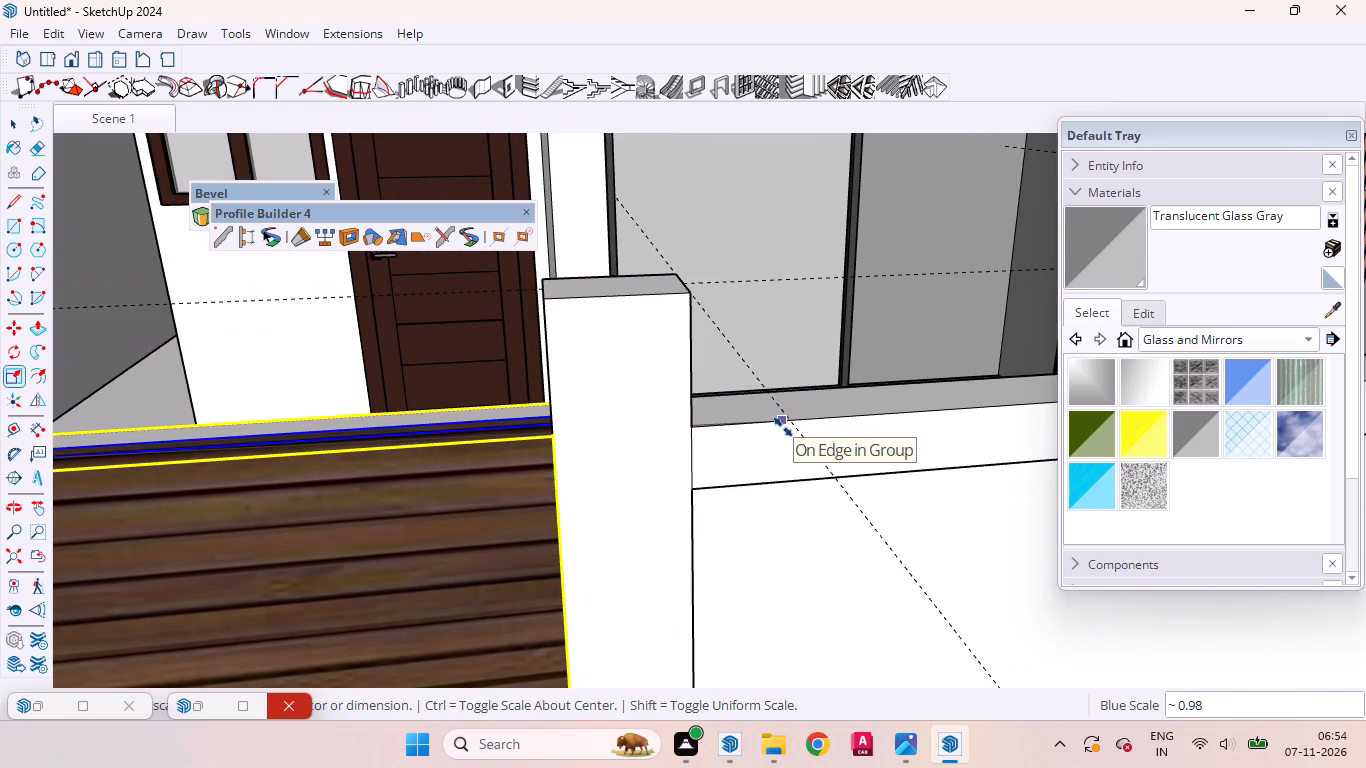
pyautogui.click(783, 427)
pyautogui.scroll(-15, 795, 442)
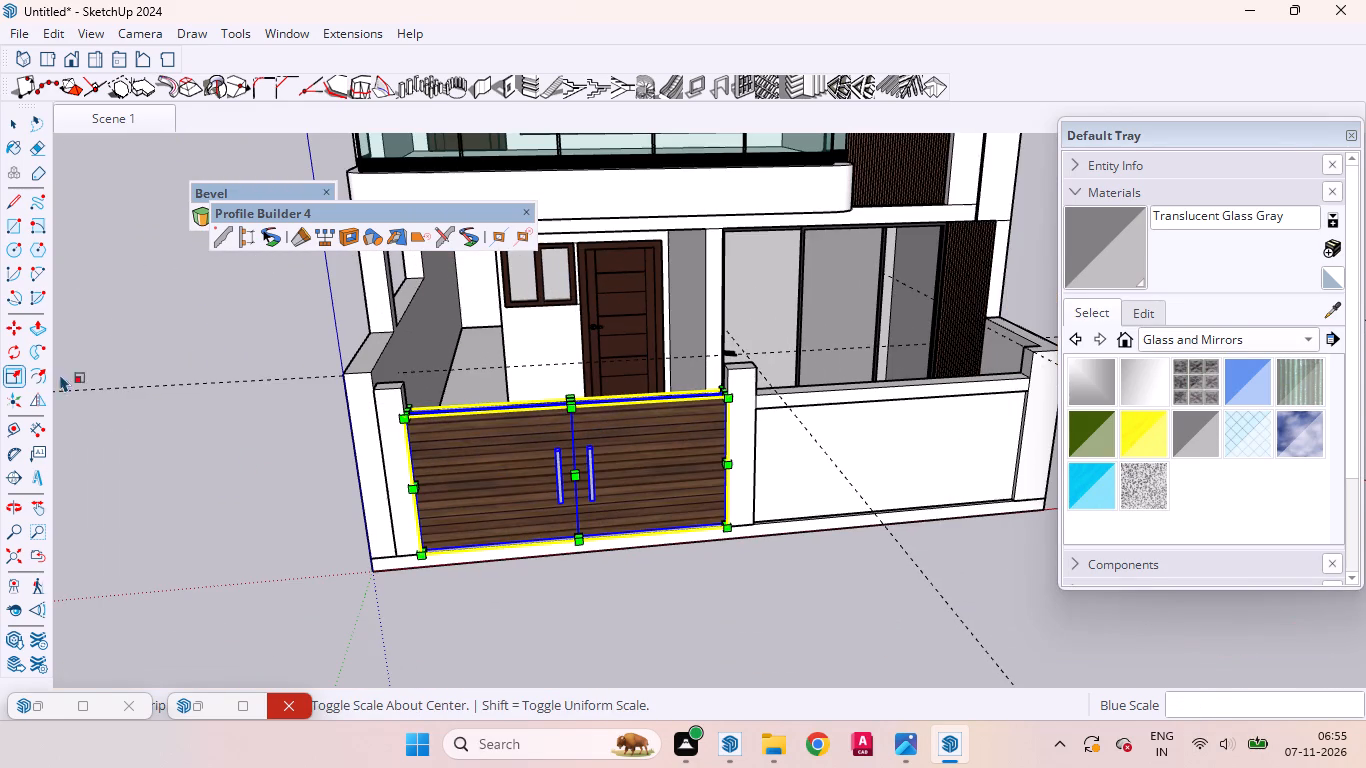
pyautogui.click(18, 121)
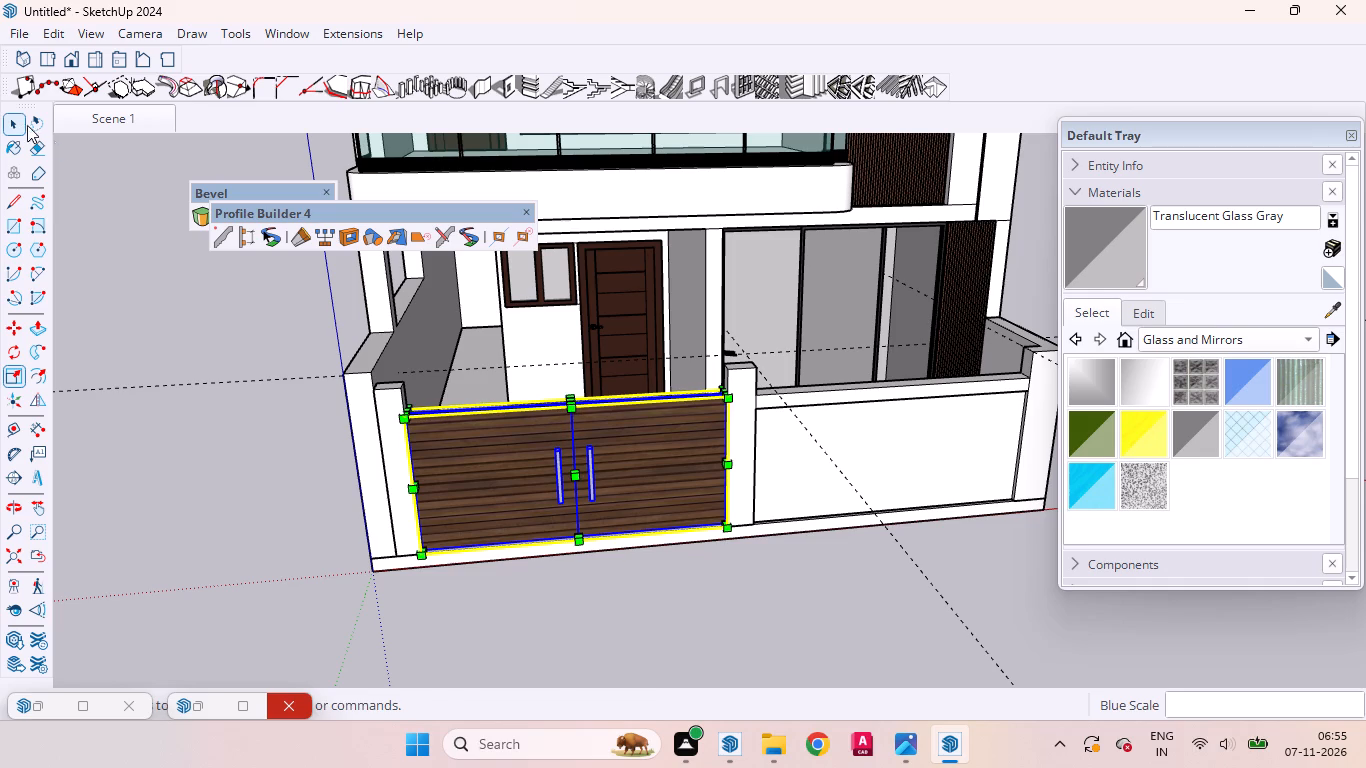
# Examine how the rescaled double gate sits between the entrance posts and against the house front.
pyautogui.scroll(-4, 857, 546)
pyautogui.moveTo(740, 431); pyautogui.dragTo(604, 293, button='middle')
pyautogui.click(900, 506)
pyautogui.scroll(1, 610, 409)
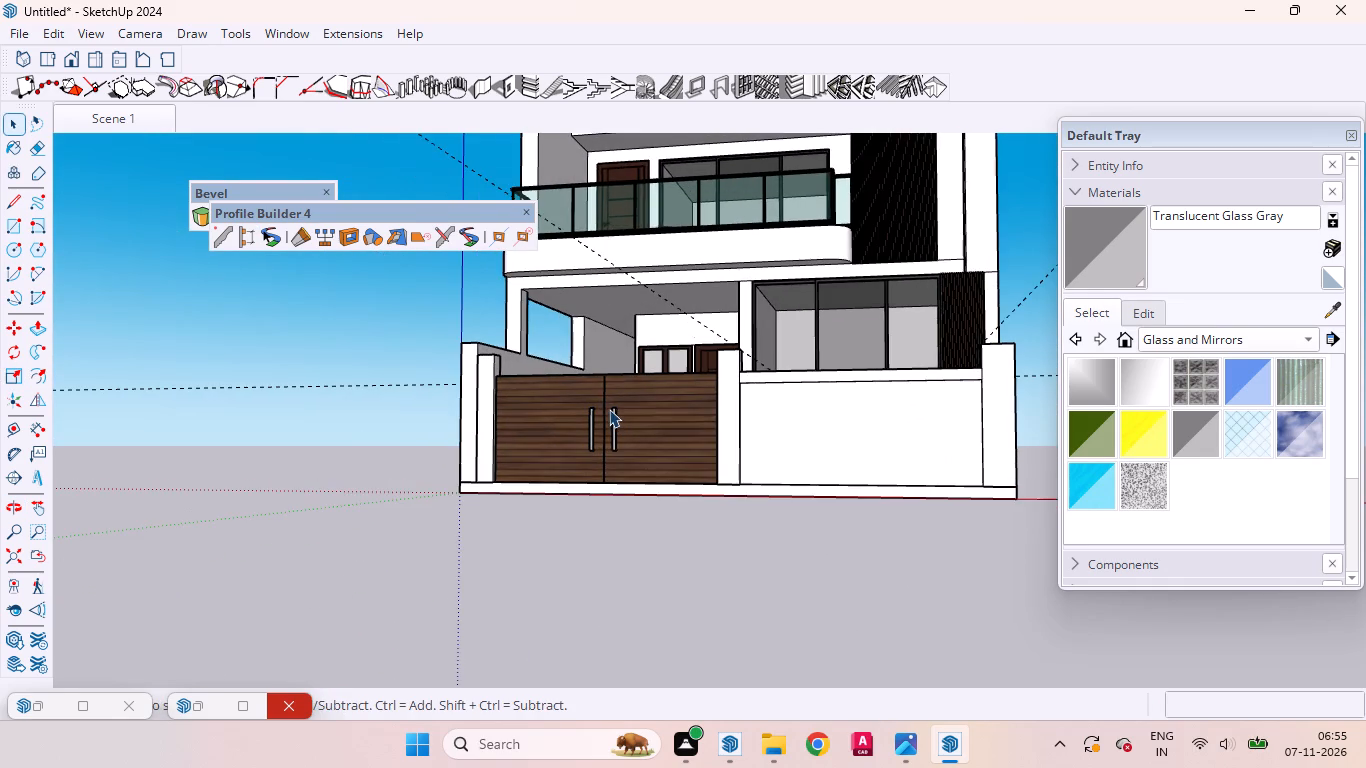
pyautogui.scroll(7, 608, 410)
pyautogui.scroll(-2, 868, 229)
pyautogui.moveTo(879, 252); pyautogui.dragTo(906, 323, button='middle')
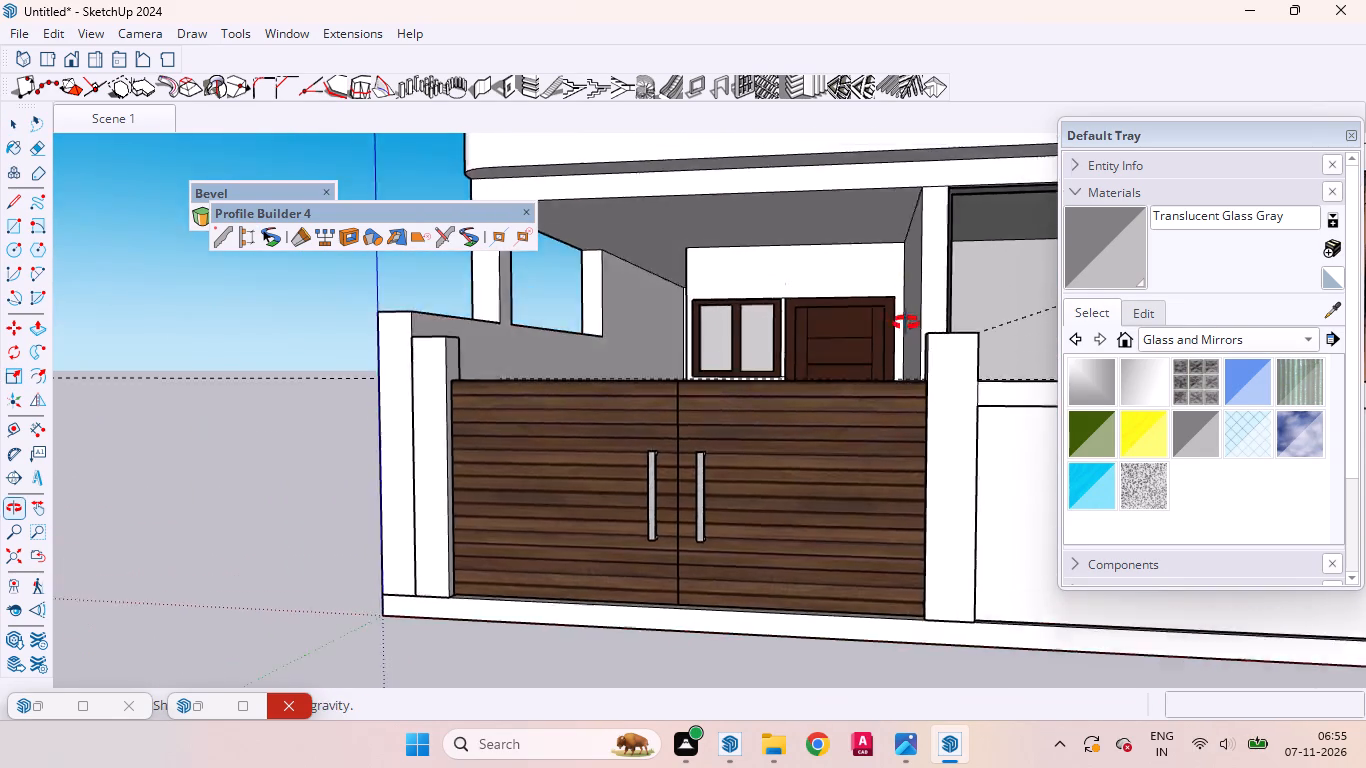
pyautogui.moveTo(906, 323); pyautogui.dragTo(932, 371, button='middle')
pyautogui.scroll(-4, 932, 371)
pyautogui.scroll(4, 928, 383)
pyautogui.scroll(-1, 934, 385)
pyautogui.scroll(1, 935, 385)
pyautogui.scroll(-4, 1047, 434)
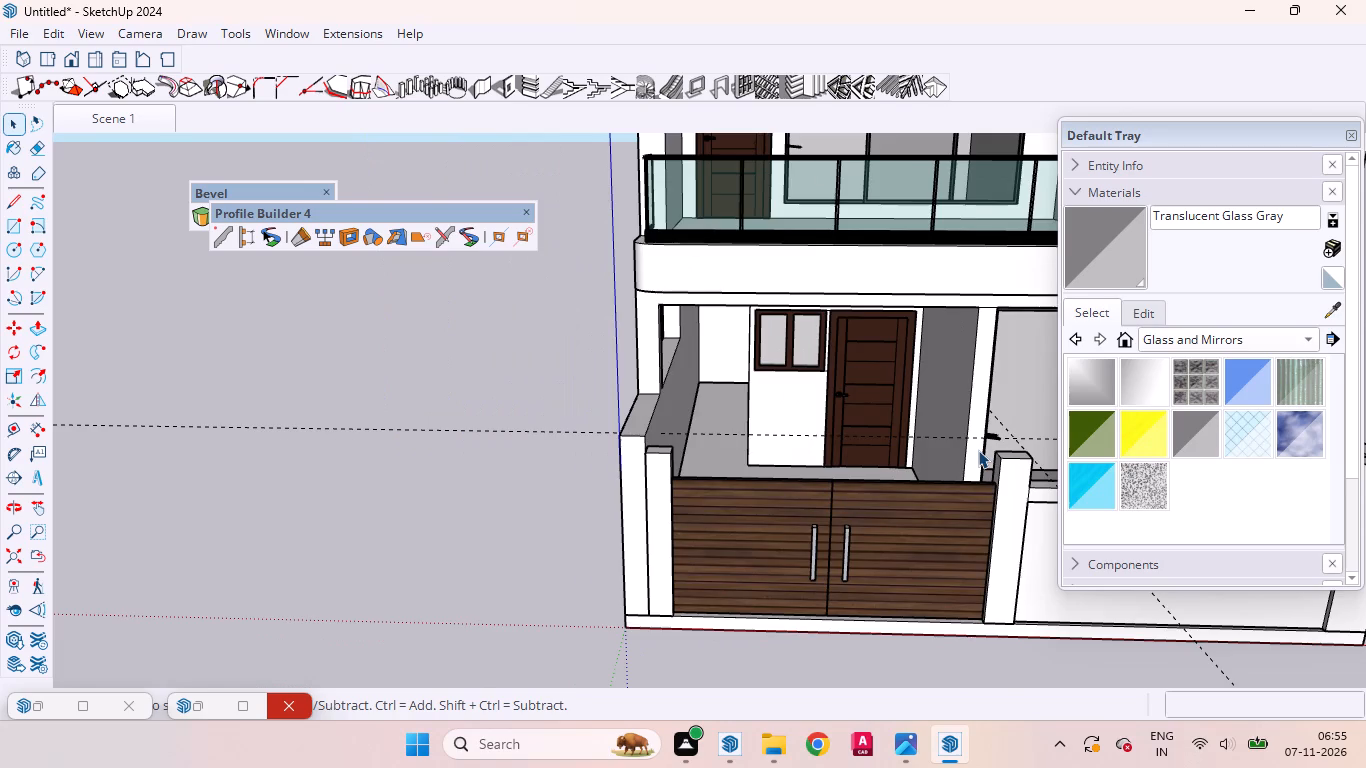
pyautogui.scroll(4, 989, 452)
pyautogui.scroll(-1, 990, 452)
pyautogui.scroll(1, 990, 452)
pyautogui.scroll(-8, 994, 452)
# Open the boundary wall group and lower the top of the post between the gate and low wall by 6" with Push/Pull.
pyautogui.moveTo(994, 482); pyautogui.dragTo(953, 579, button='middle')
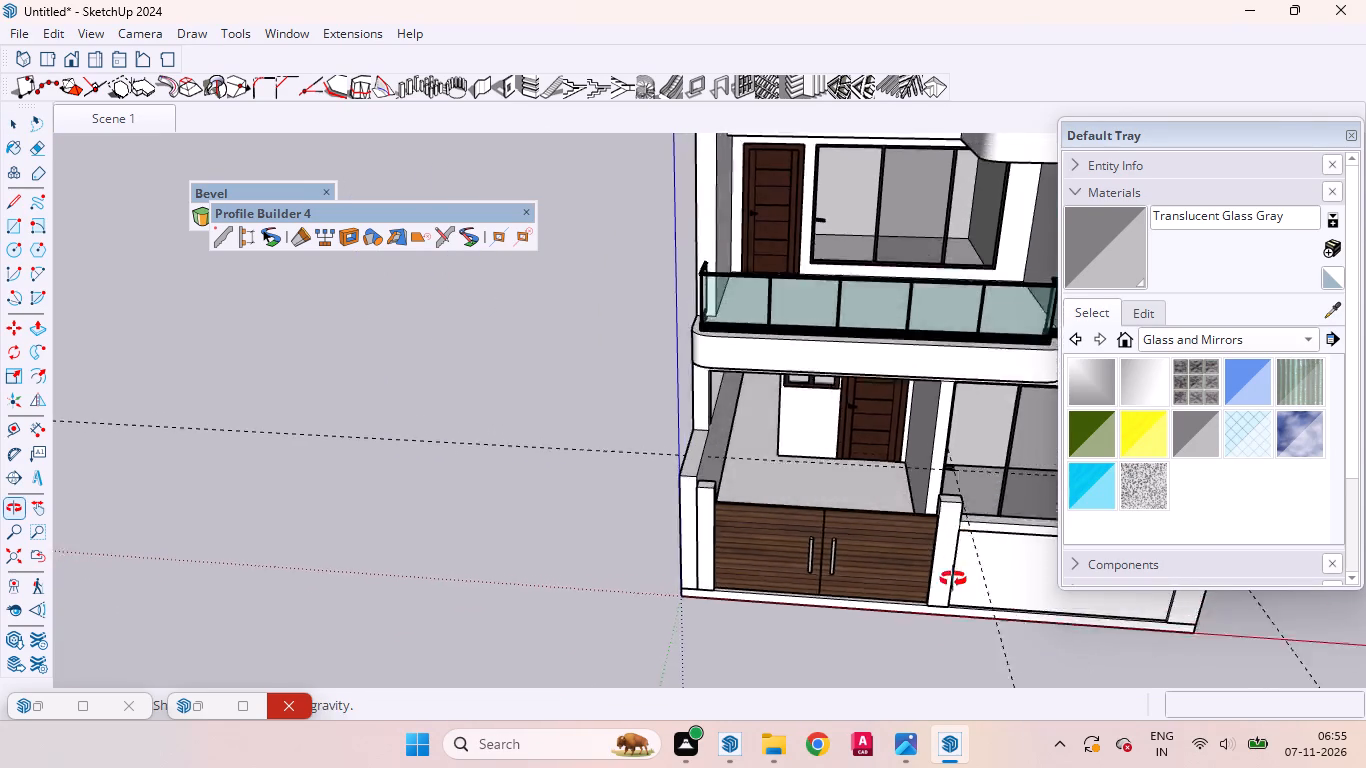
pyautogui.moveTo(953, 579); pyautogui.dragTo(923, 655, button='middle')
pyautogui.scroll(16, 936, 637)
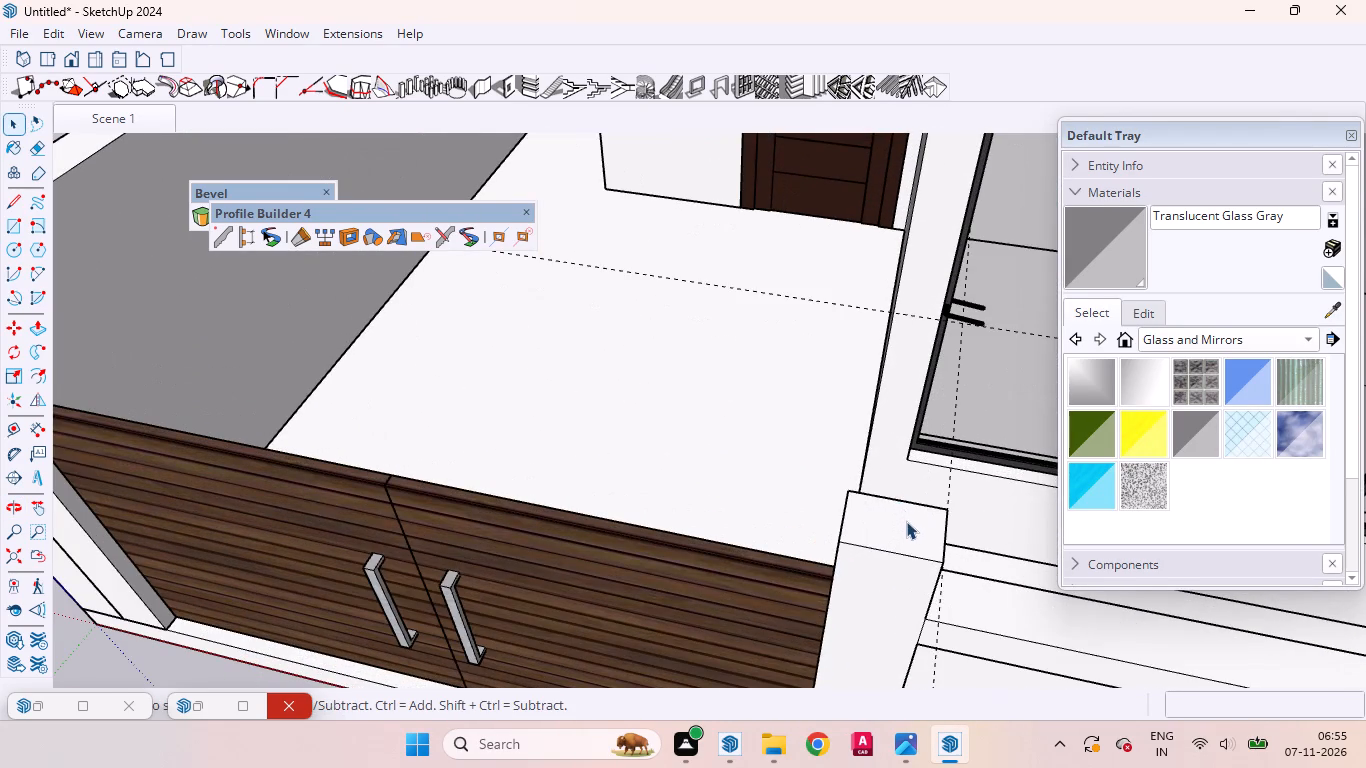
pyautogui.click(907, 523)
pyautogui.doubleClick(907, 523)
pyautogui.click(870, 525)
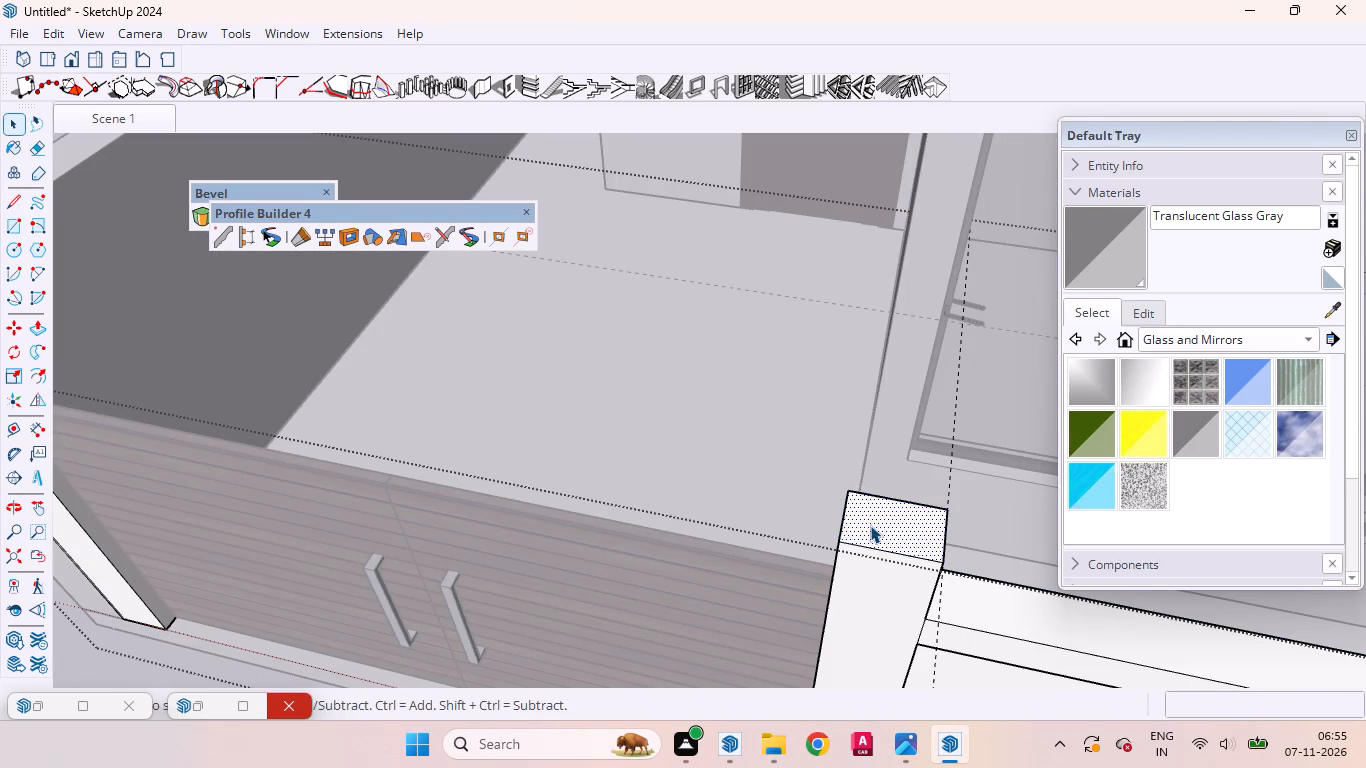
pyautogui.press('p')
pyautogui.click(880, 522)
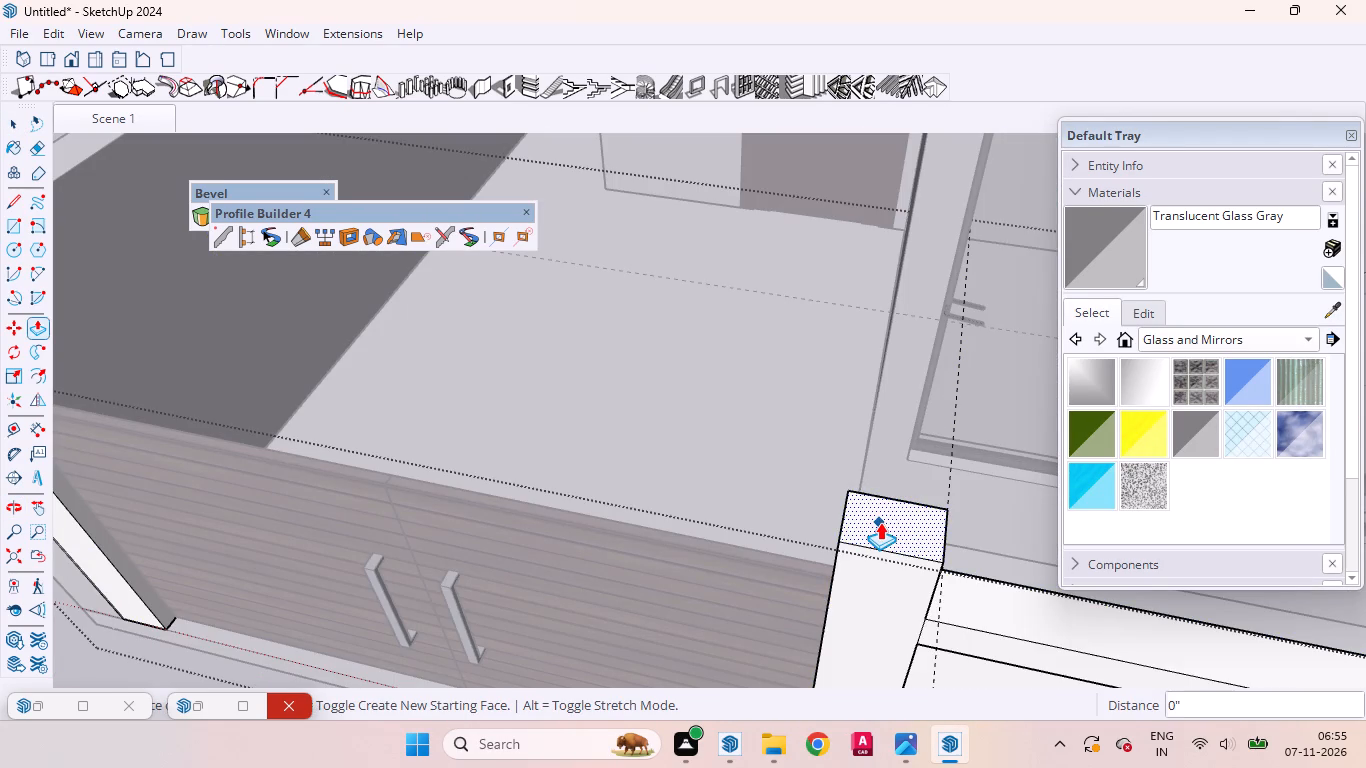
pyautogui.press('6')
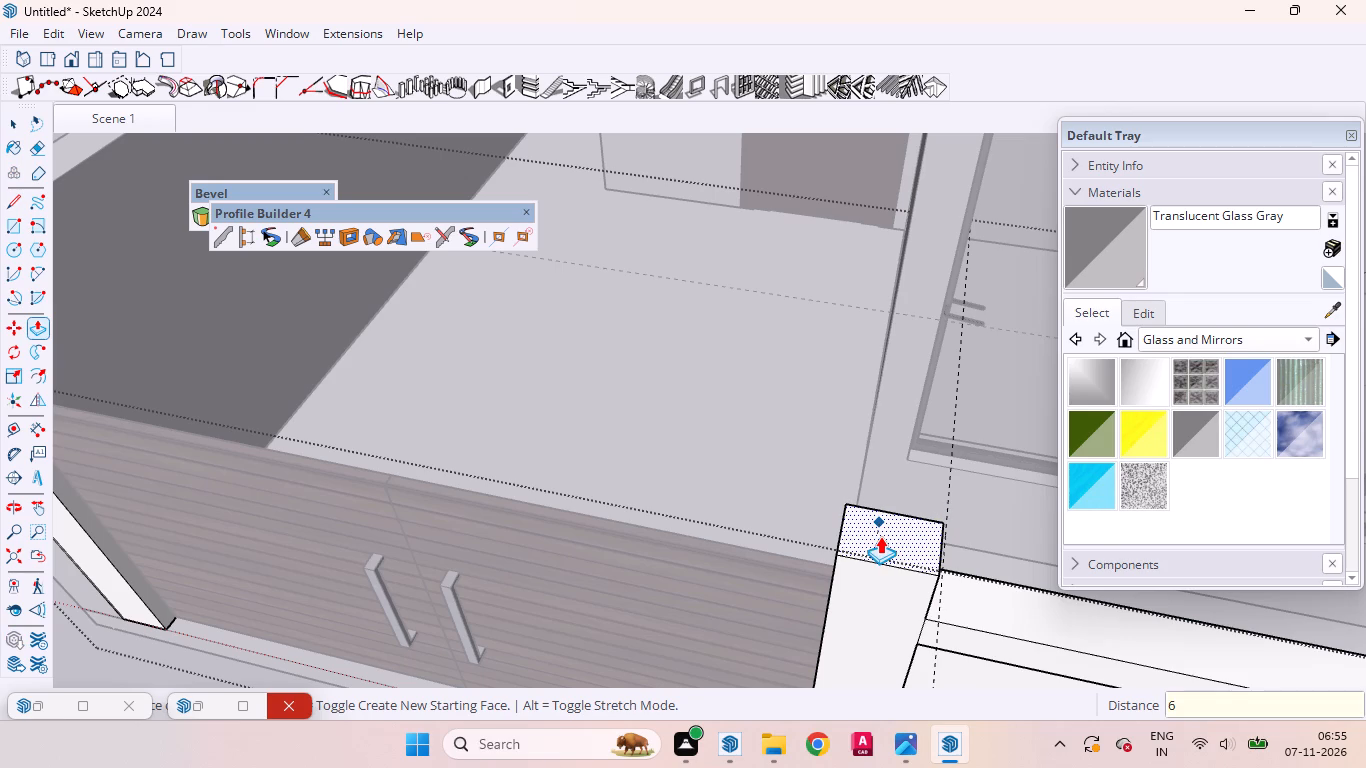
pyautogui.press('Return')
pyautogui.scroll(-4, 880, 534)
pyautogui.scroll(-1, 921, 643)
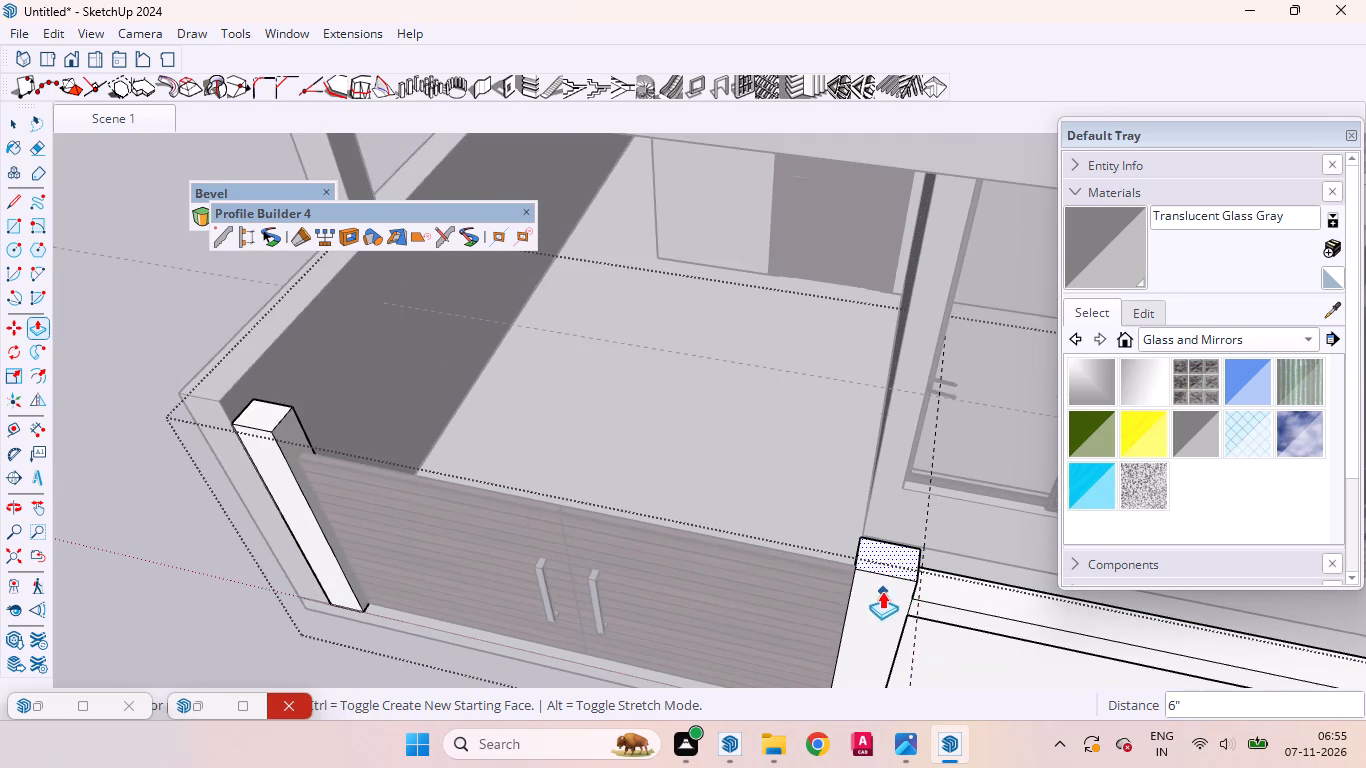
pyautogui.moveTo(878, 587); pyautogui.dragTo(971, 425, button='middle')
pyautogui.press('space')
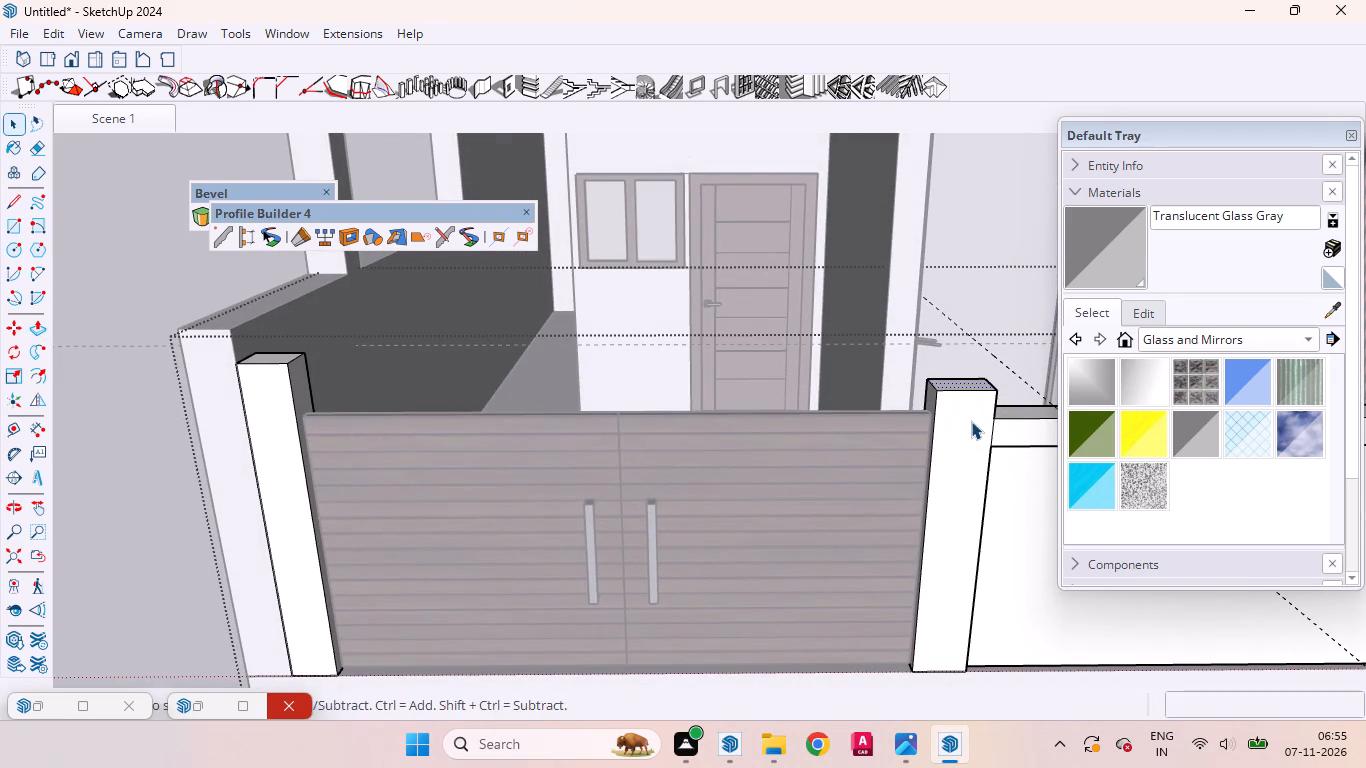
# Lower the top face of the entrance post on the gate's other side by the same 6" with Push/Pull.
pyautogui.scroll(-8, 930, 464)
pyautogui.scroll(2, 352, 423)
pyautogui.scroll(-1, 352, 423)
pyautogui.scroll(1, 352, 423)
pyautogui.scroll(4, 593, 406)
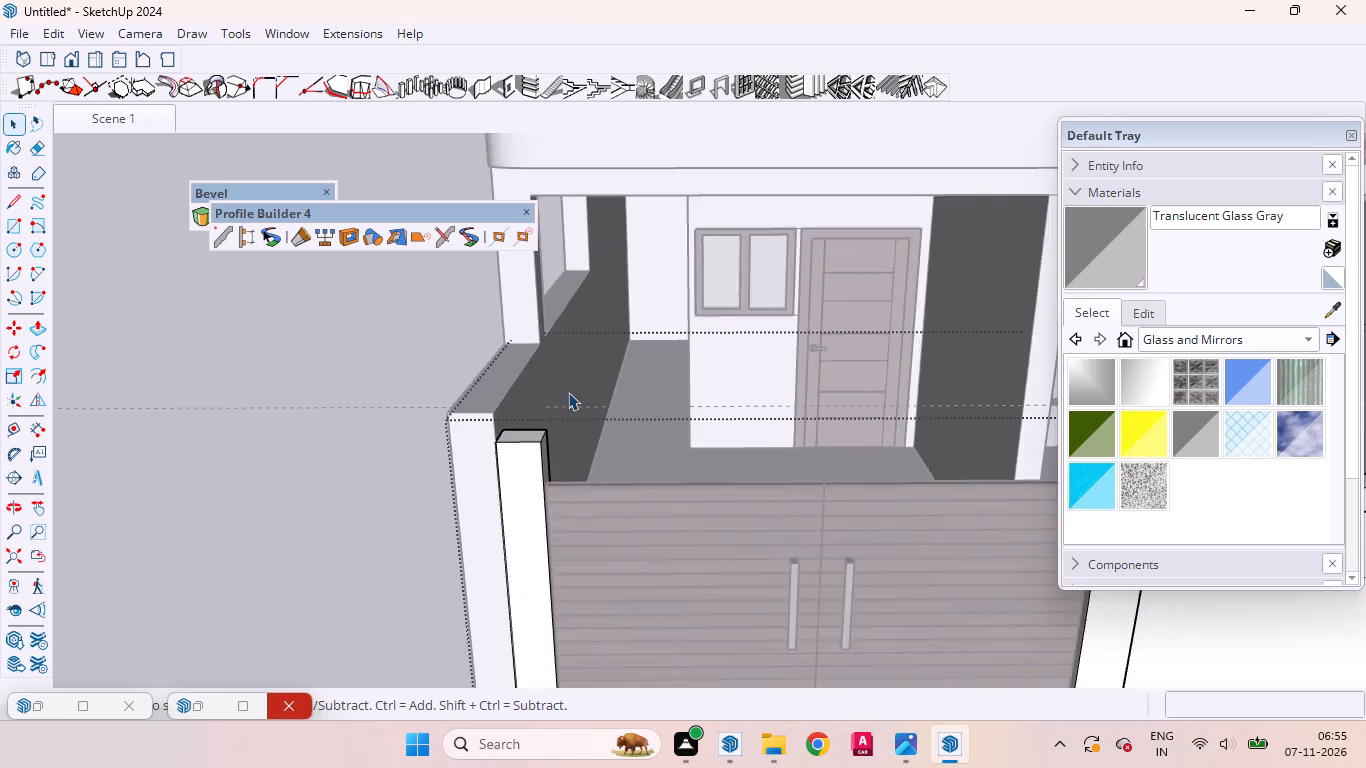
pyautogui.scroll(4, 568, 392)
pyautogui.click(397, 510)
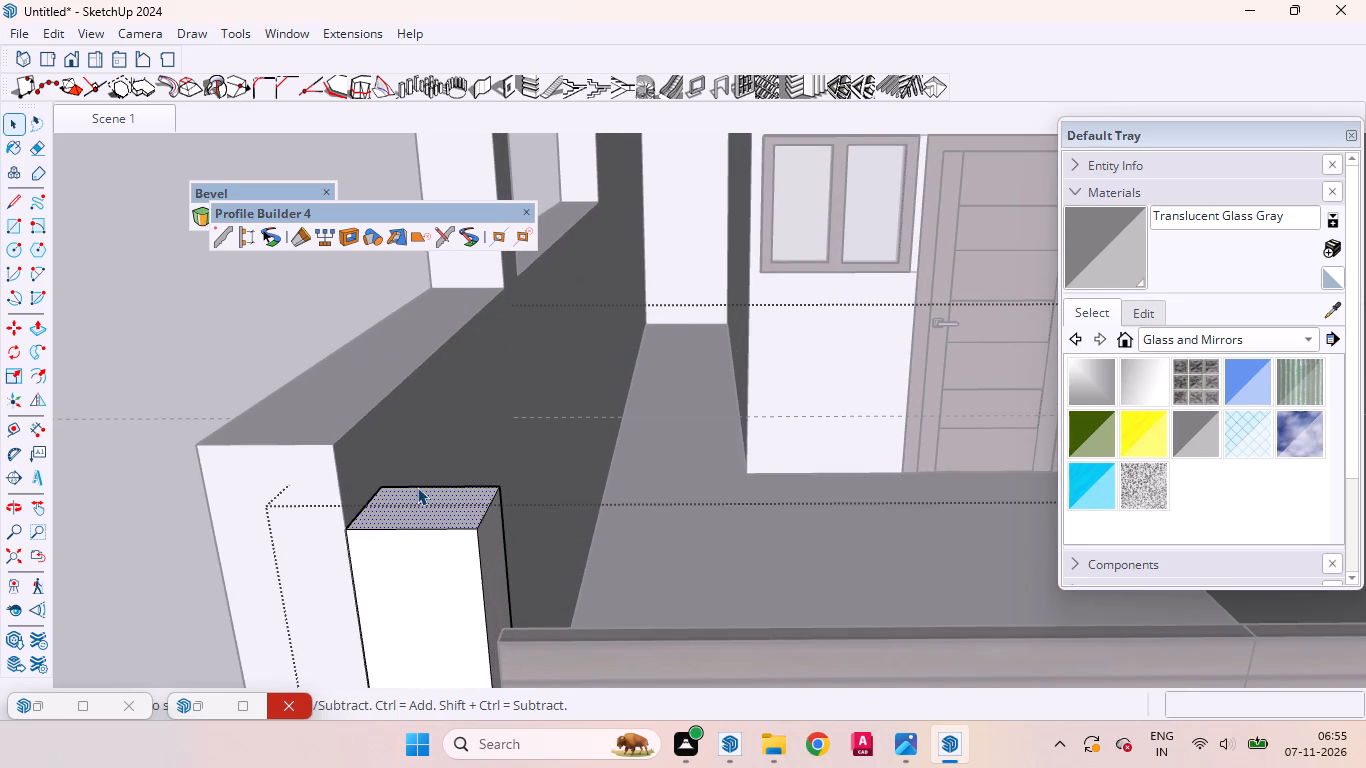
pyautogui.press('p')
pyautogui.doubleClick(417, 487)
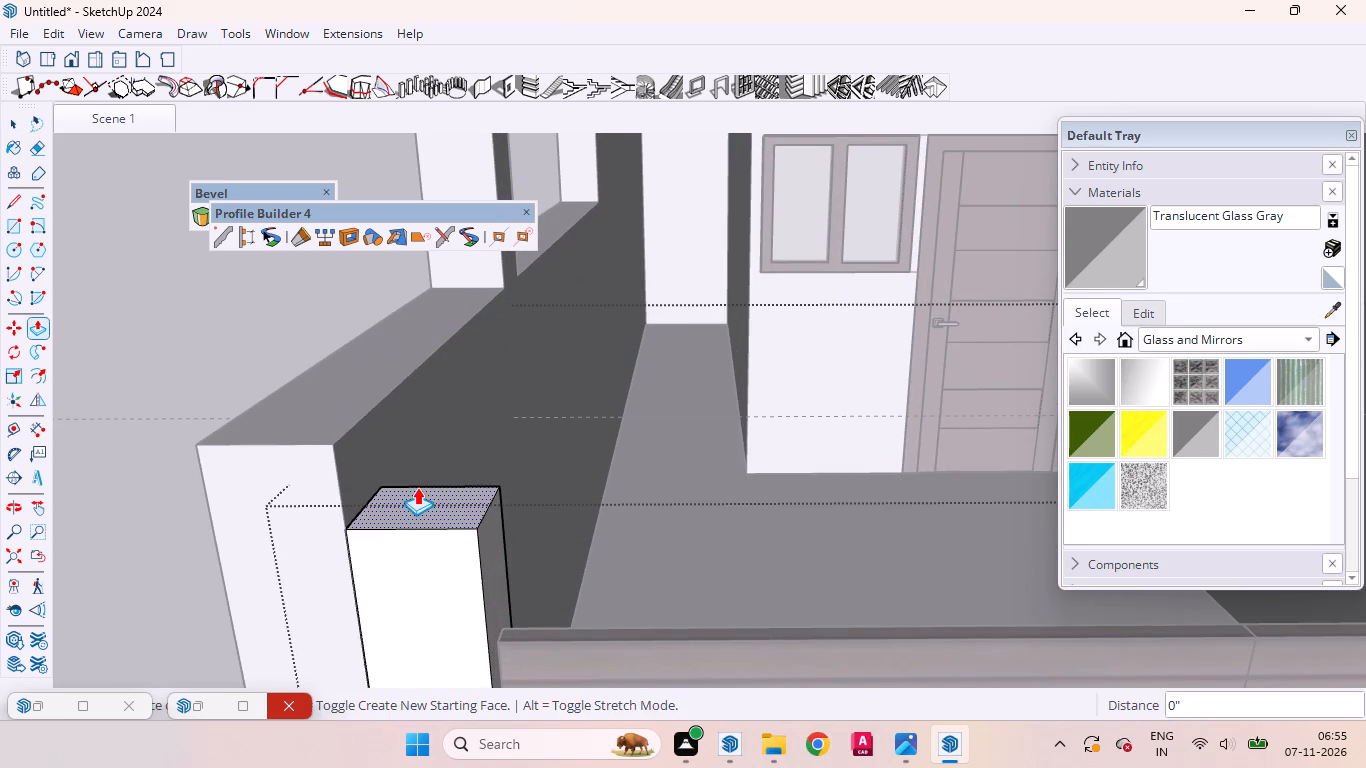
pyautogui.scroll(-17, 417, 487)
pyautogui.scroll(2, 423, 363)
pyautogui.scroll(-3, 423, 363)
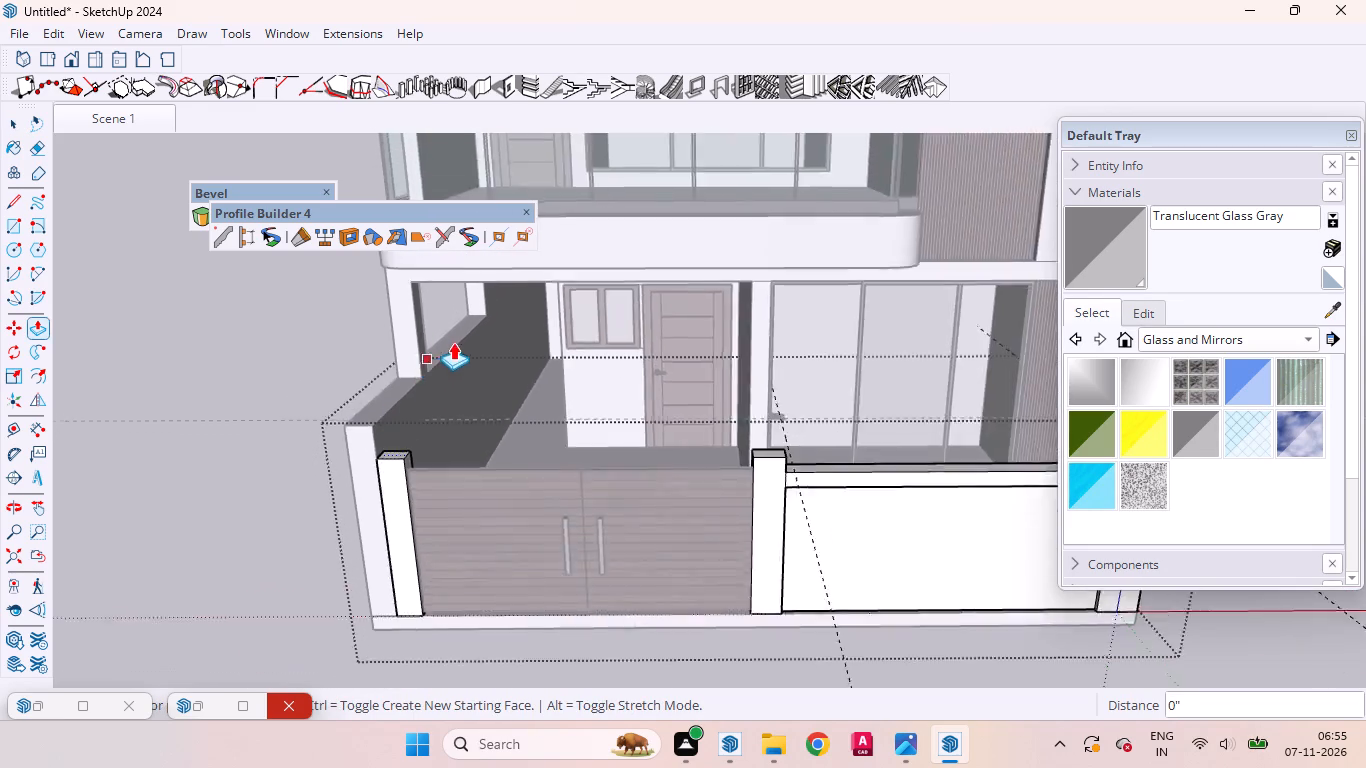
pyautogui.scroll(-5, 453, 342)
pyautogui.scroll(5, 804, 288)
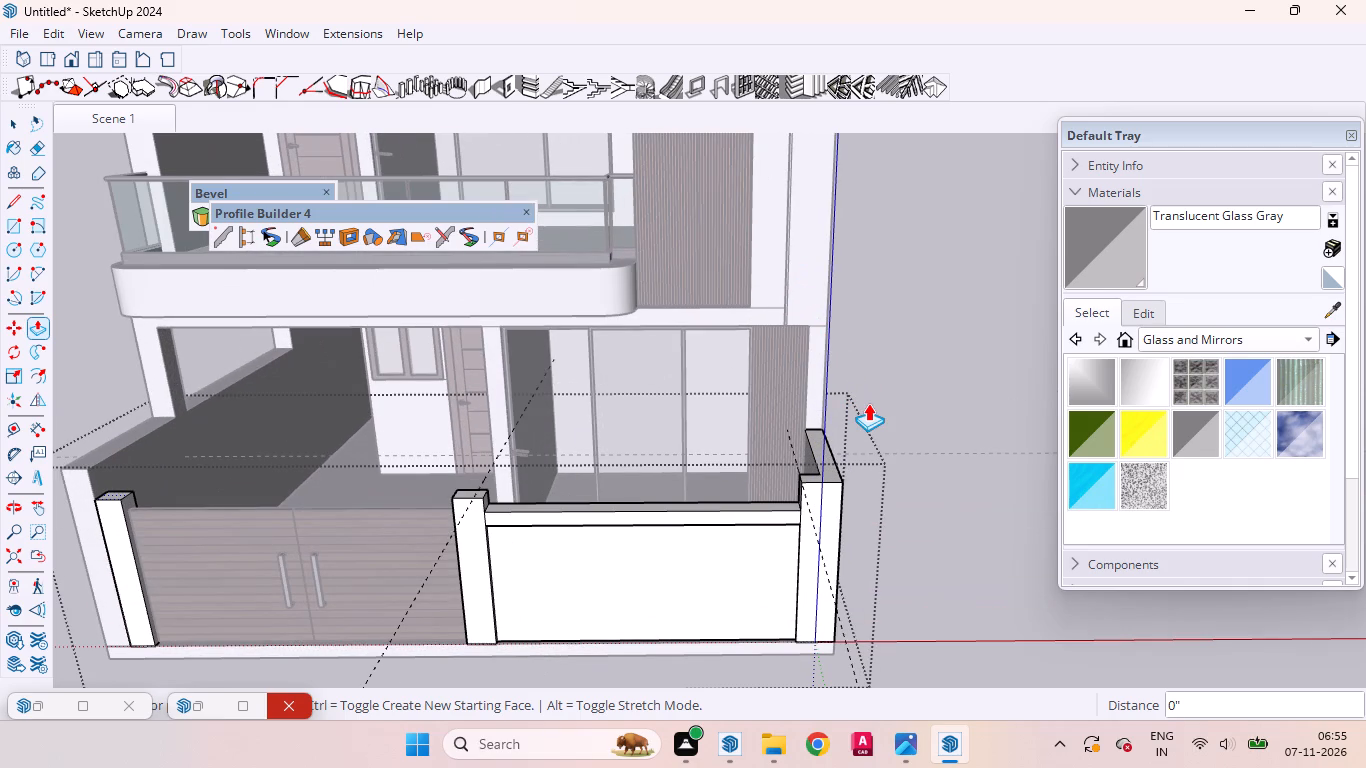
pyautogui.press('space')
# Lower the L-shaped top face of the corner post and side wall at the low wall's far end by the same 6".
pyautogui.scroll(5, 848, 433)
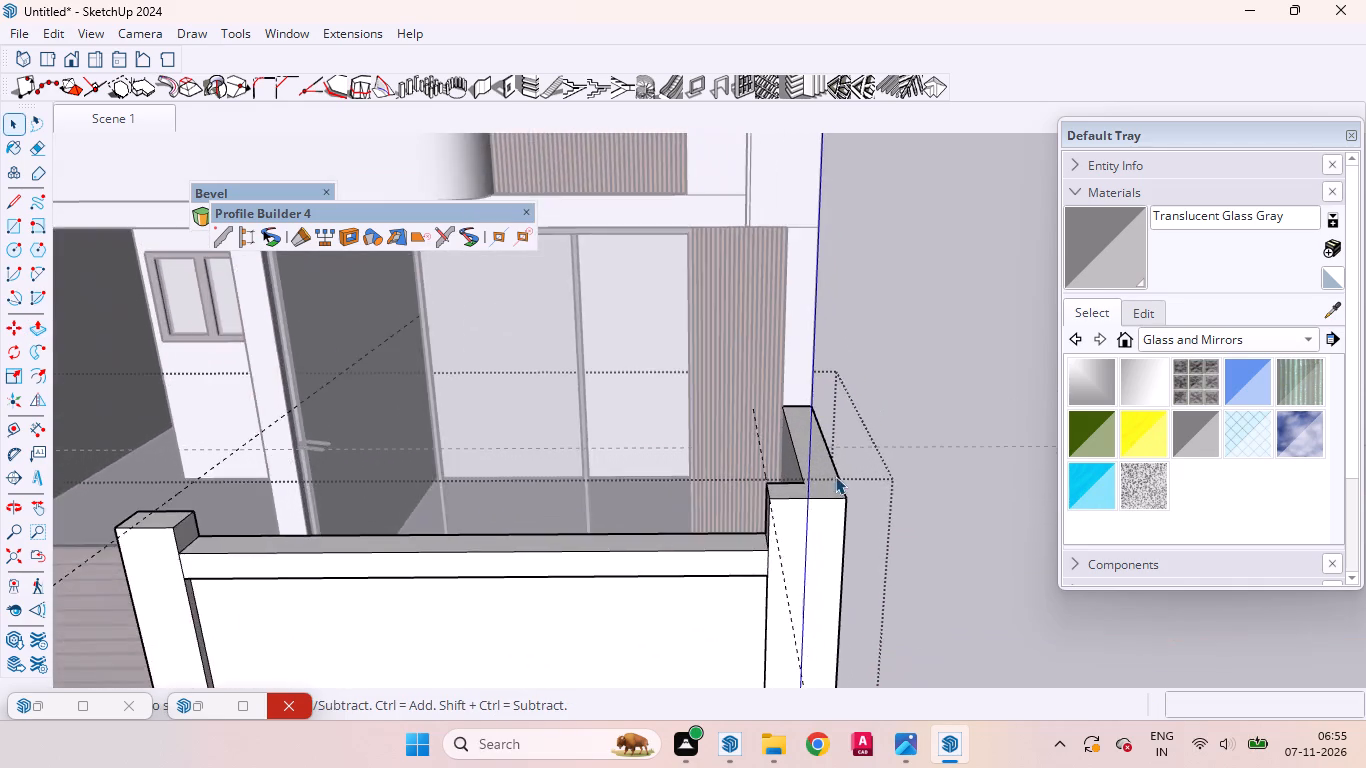
pyautogui.scroll(6, 835, 476)
pyautogui.scroll(-2, 805, 494)
pyautogui.scroll(1, 805, 494)
pyautogui.click(814, 491)
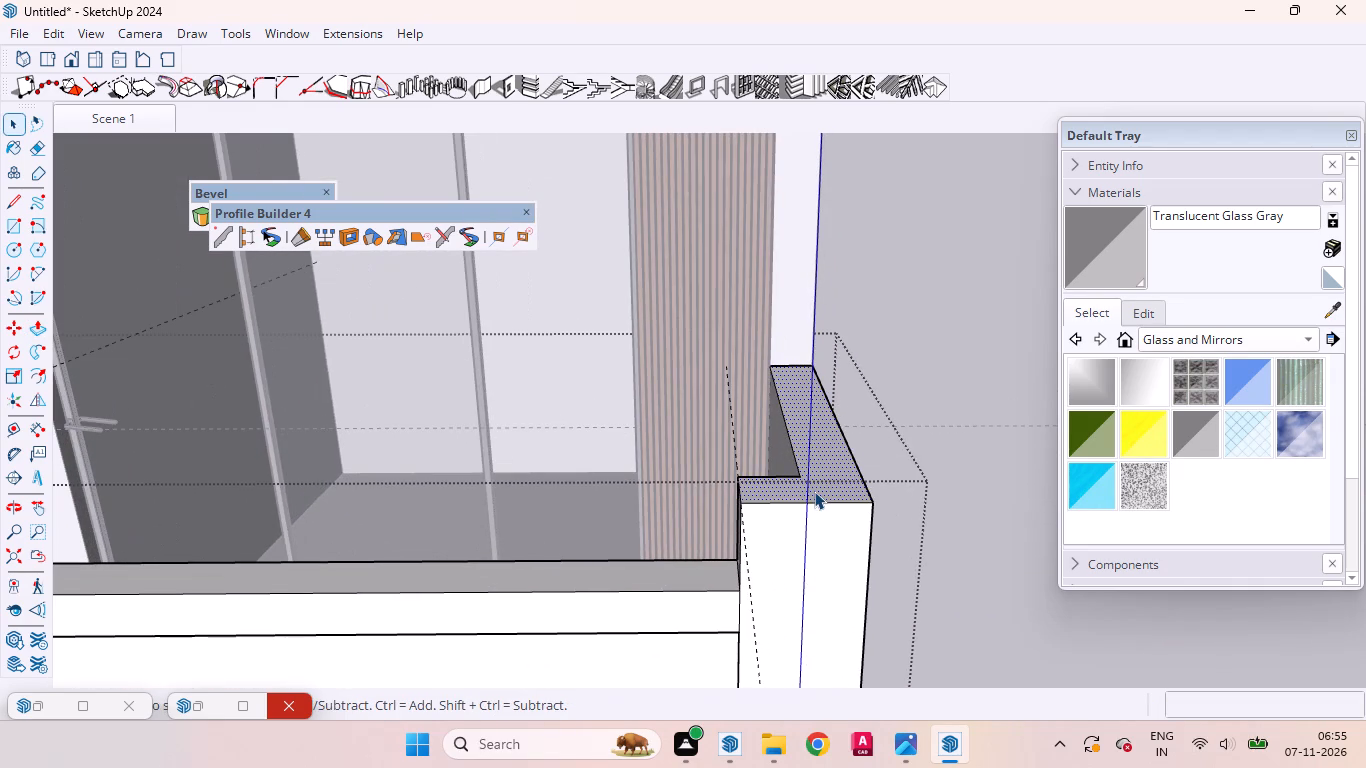
pyautogui.press('p')
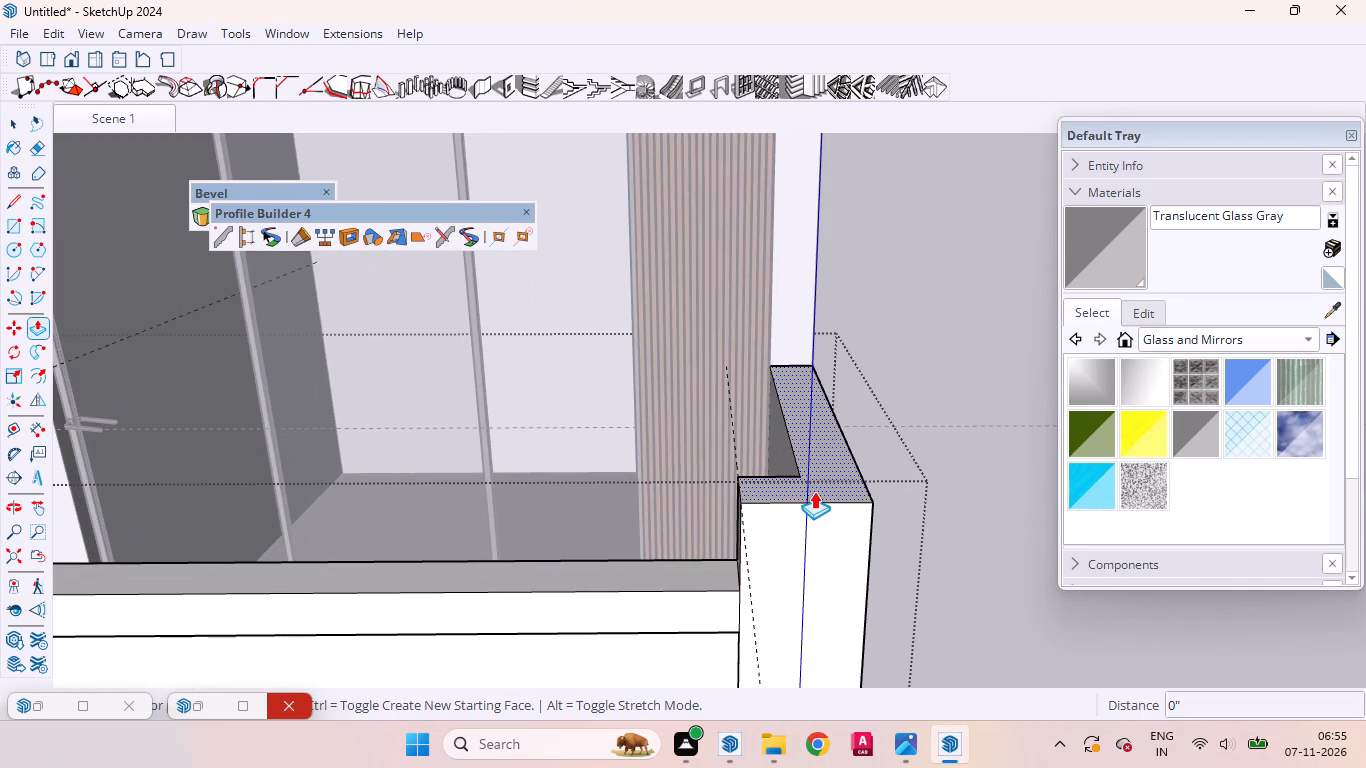
pyautogui.doubleClick(814, 491)
pyautogui.scroll(-10, 814, 491)
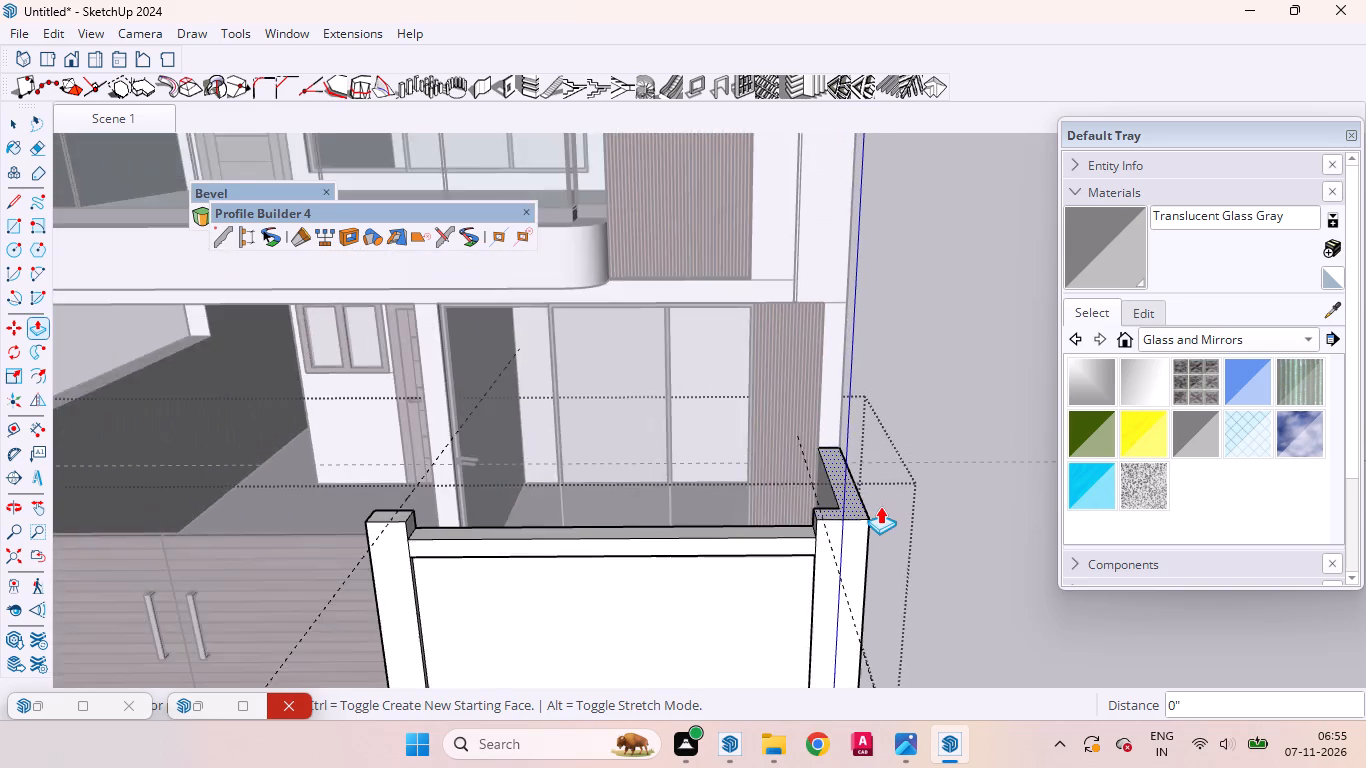
pyautogui.scroll(-4, 880, 506)
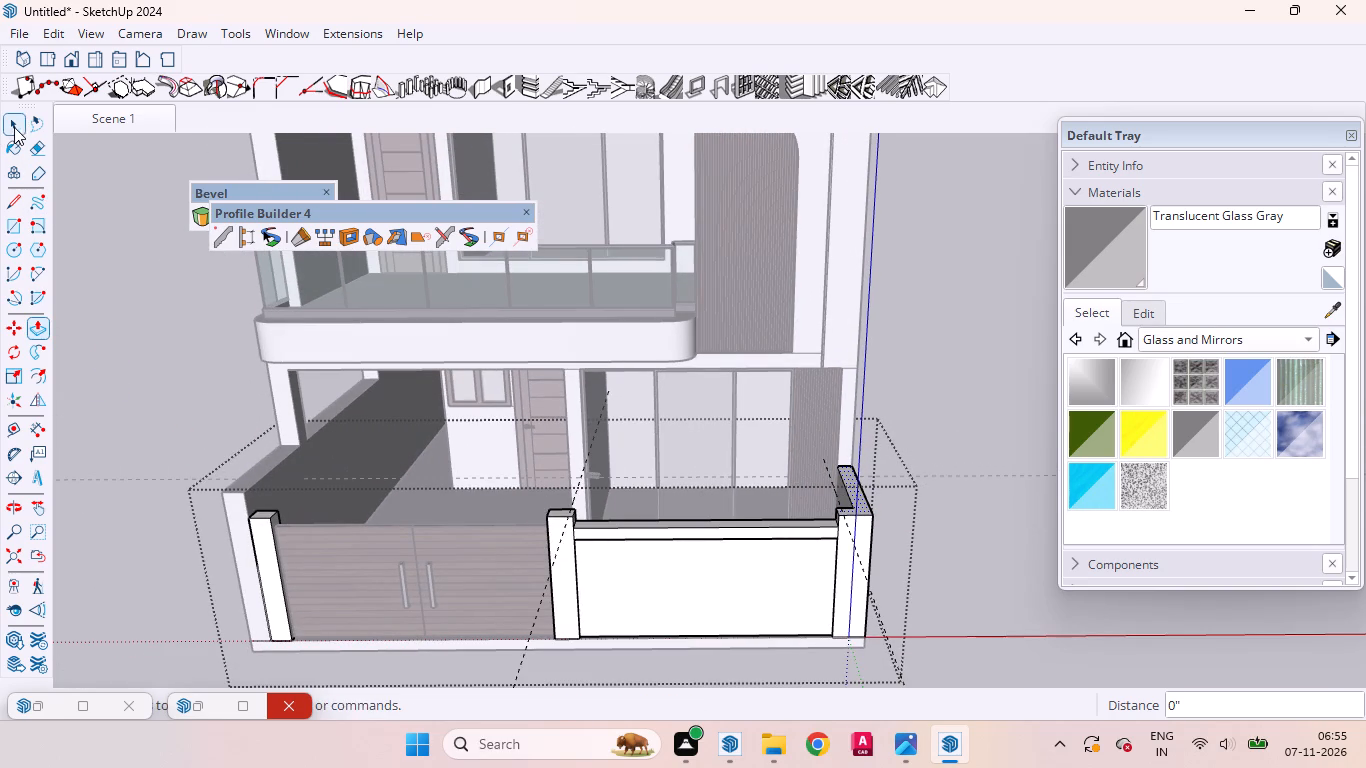
pyautogui.click(18, 127)
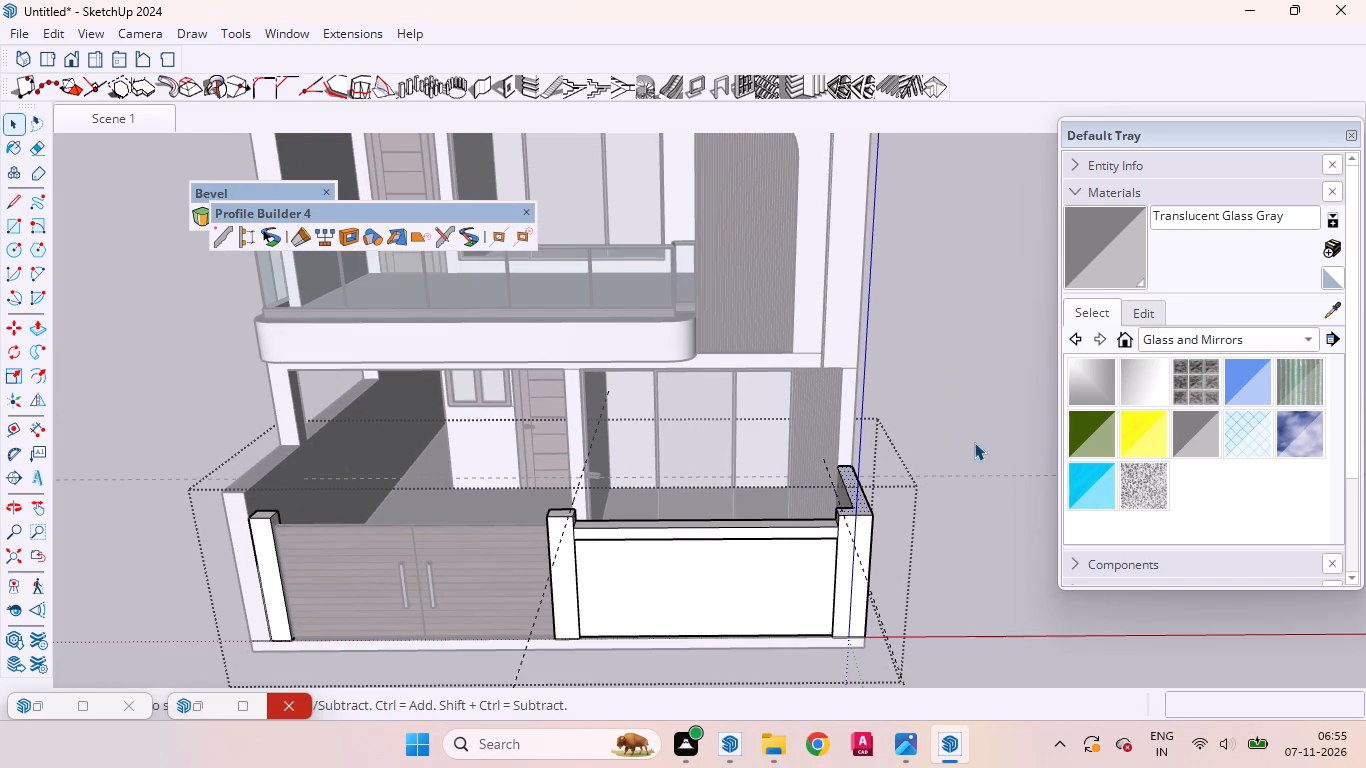
# Clear the face selection and return to the saved Scene 1 view to review the boundary wall and gate from the front.
pyautogui.scroll(4, 974, 454)
pyautogui.scroll(4, 886, 517)
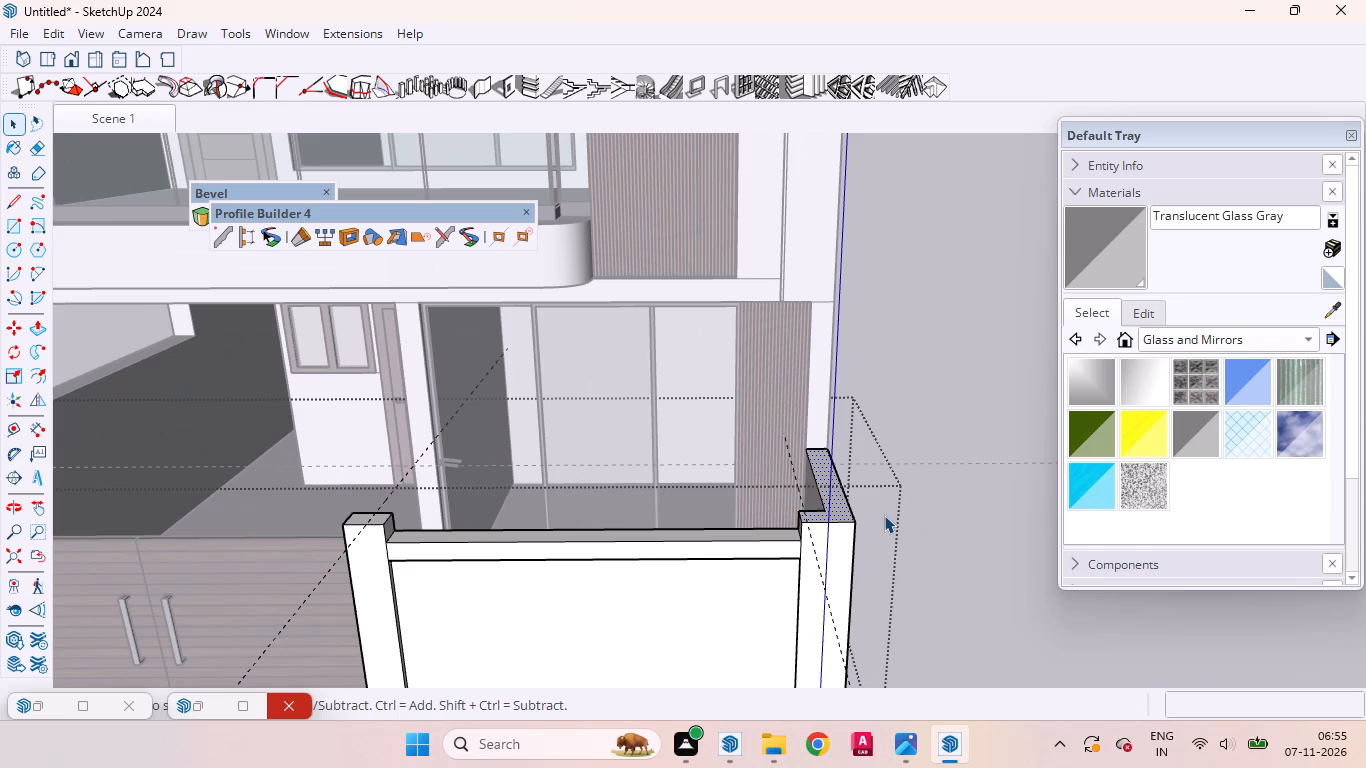
pyautogui.scroll(2, 884, 515)
pyautogui.scroll(-6, 884, 515)
pyautogui.scroll(1, 818, 556)
pyautogui.scroll(-4, 818, 556)
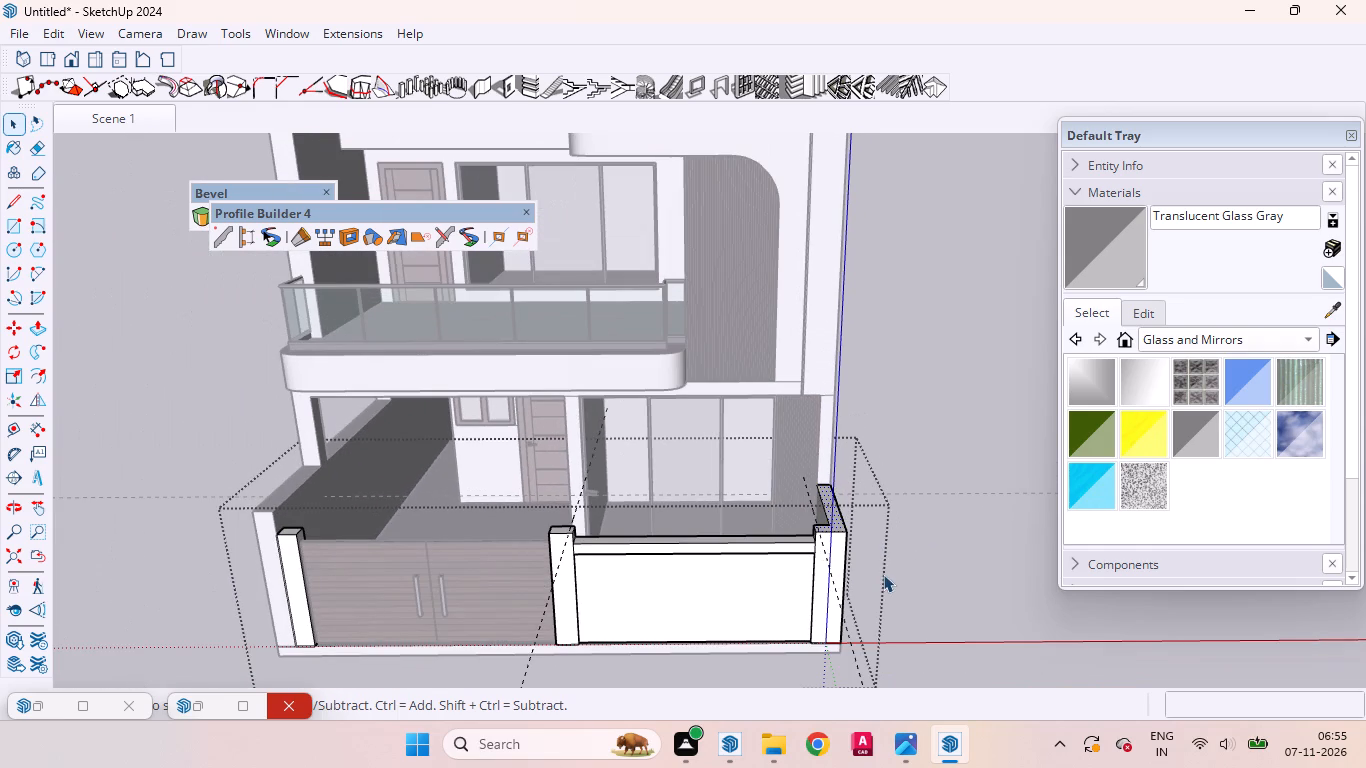
pyautogui.click(883, 574)
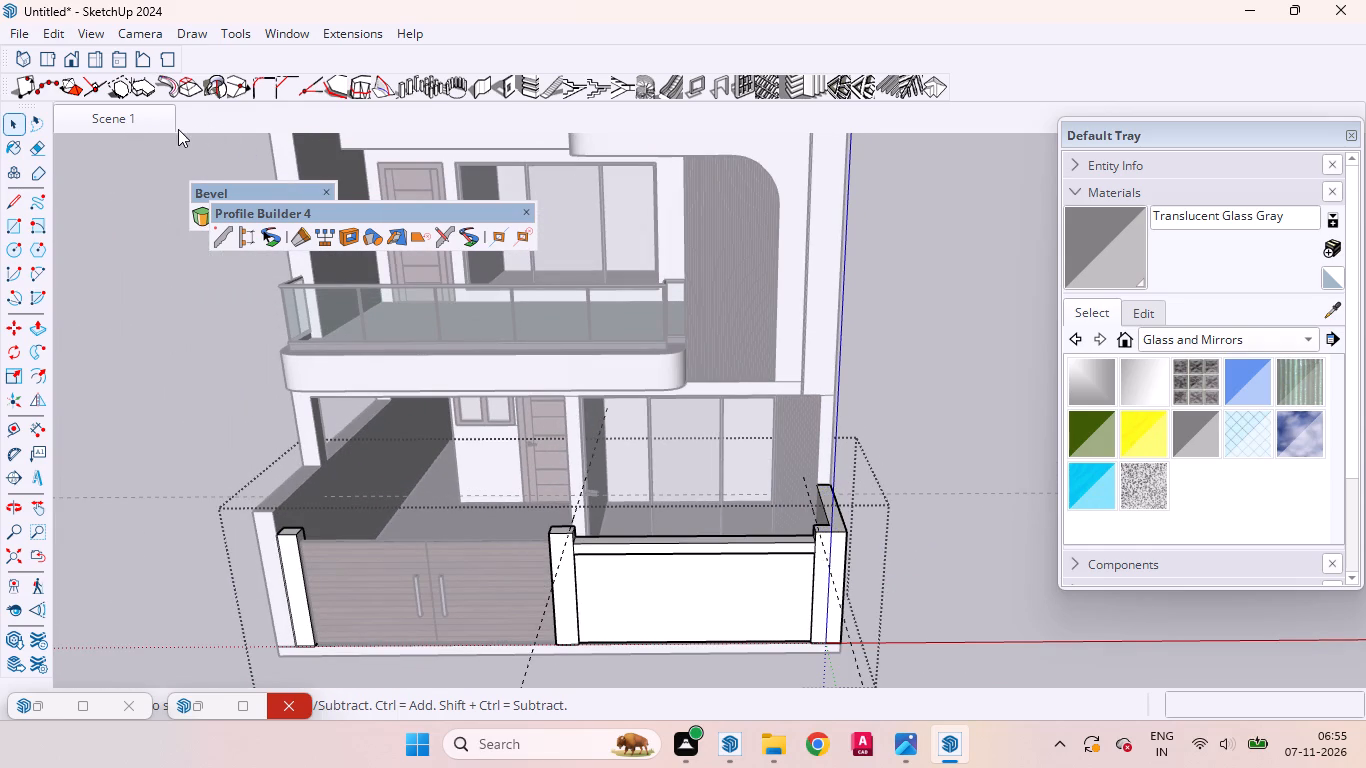
pyautogui.click(167, 123)
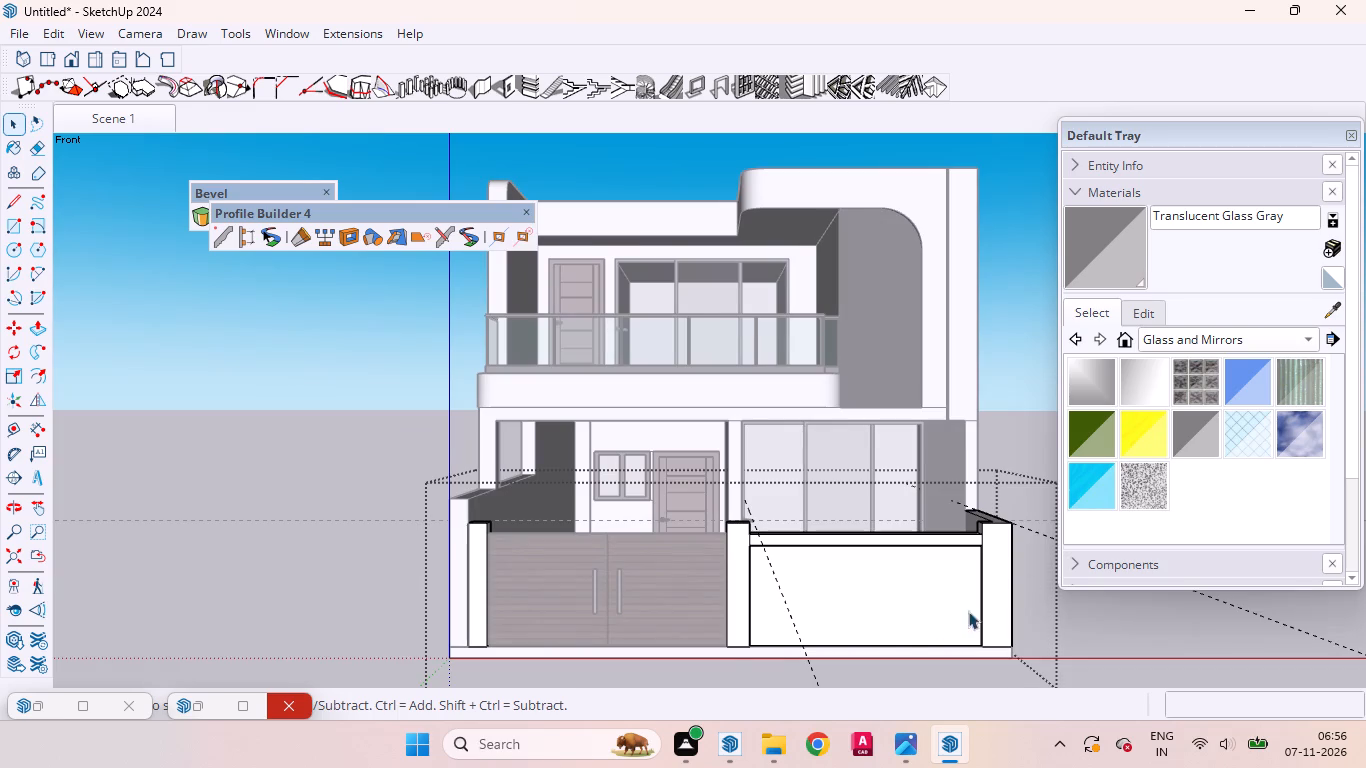
# Draw a line about 8" long from the inner corner across the L-shaped top face, separating the corner post from the side wall.
pyautogui.scroll(3, 890, 624)
pyautogui.scroll(-1, 839, 624)
pyautogui.scroll(1, 767, 636)
pyautogui.scroll(-4, 647, 645)
pyautogui.moveTo(912, 580); pyautogui.dragTo(861, 631, button='middle')
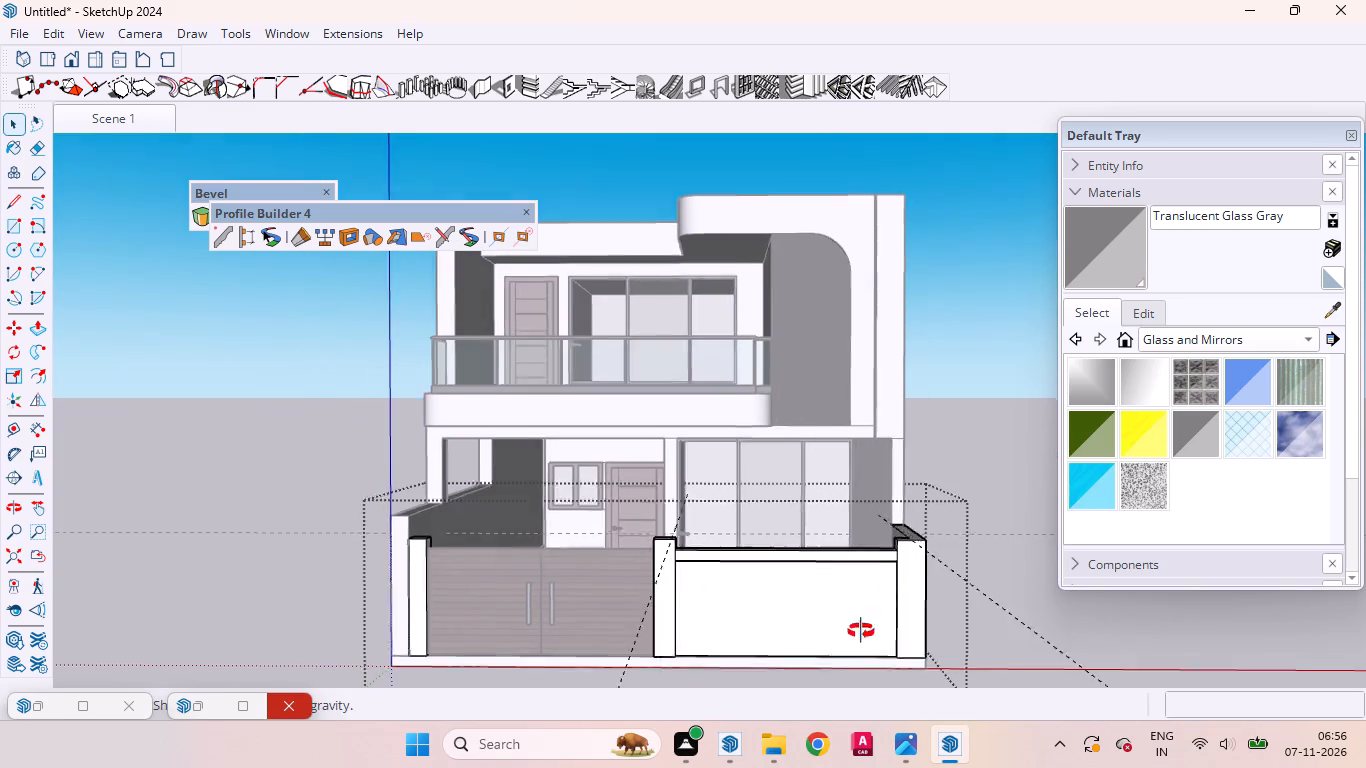
pyautogui.moveTo(861, 631); pyautogui.dragTo(389, 664, button='middle')
pyautogui.scroll(-3, 458, 612)
pyautogui.scroll(5, 460, 606)
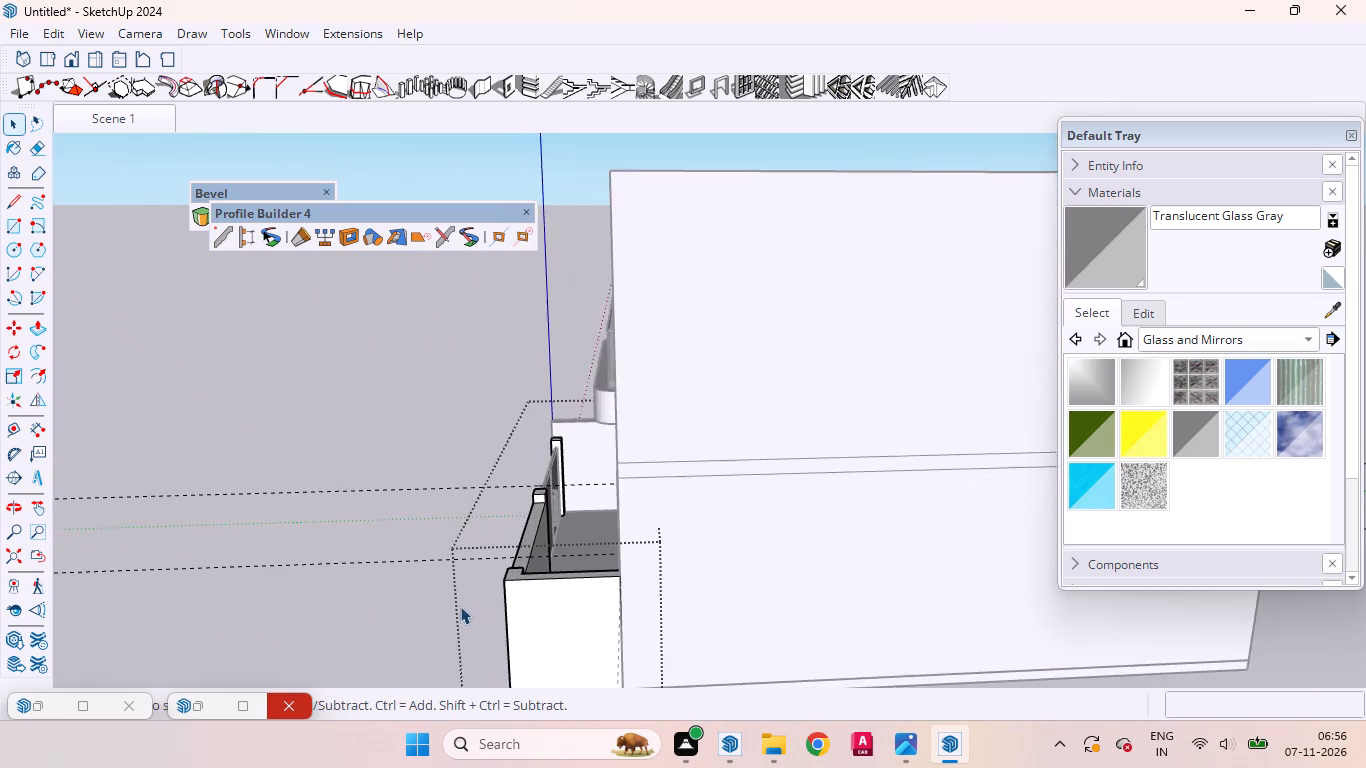
pyautogui.scroll(5, 585, 536)
pyautogui.scroll(-10, 506, 590)
pyautogui.scroll(-5, 493, 466)
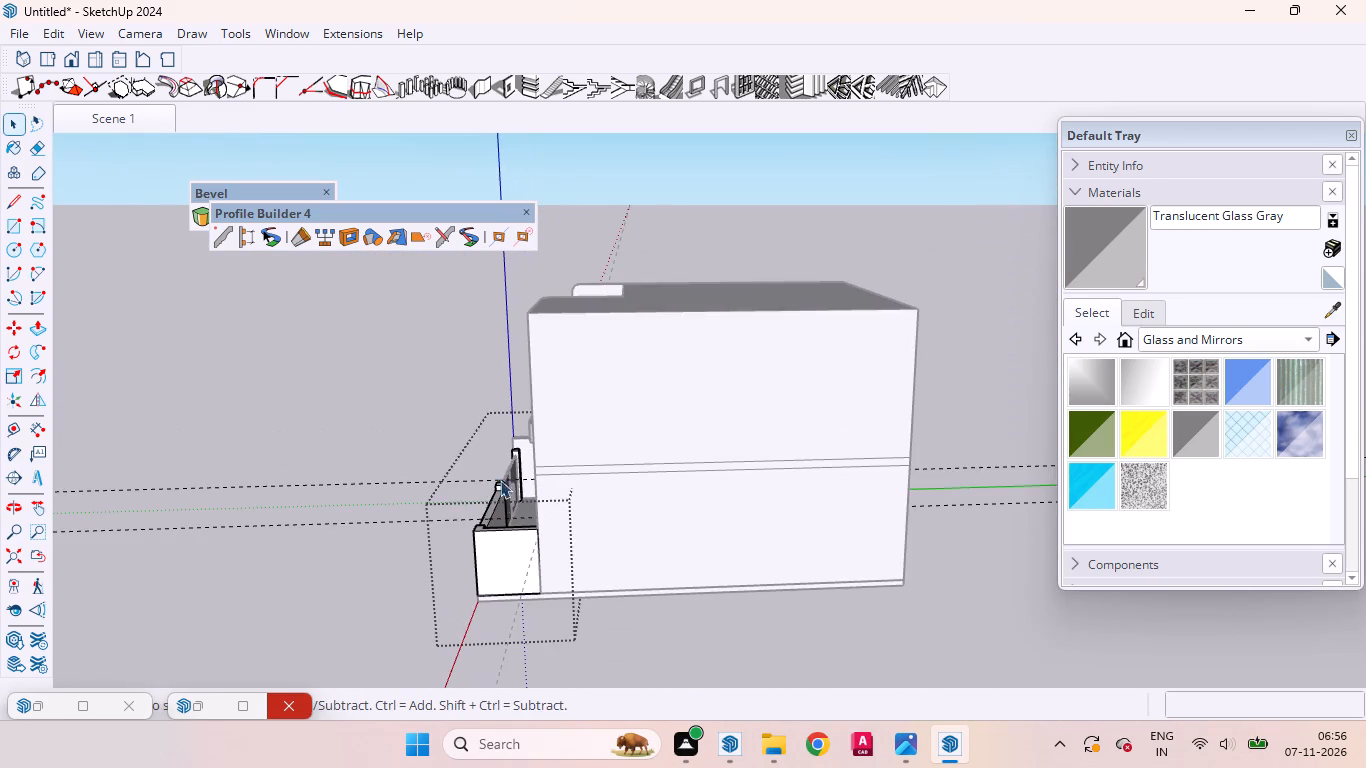
pyautogui.moveTo(512, 514); pyautogui.dragTo(582, 618, button='middle')
pyautogui.scroll(-4, 579, 592)
pyautogui.scroll(4, 690, 649)
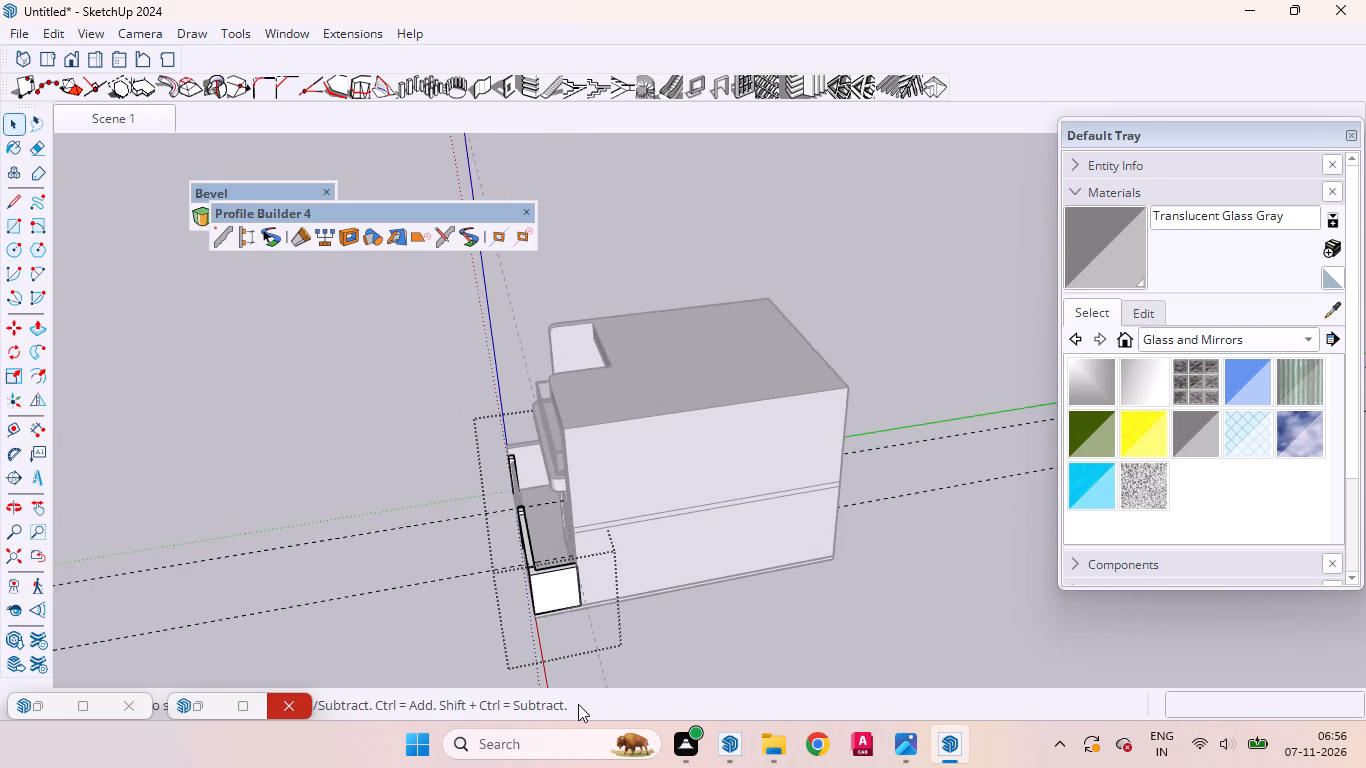
pyautogui.scroll(1, 578, 704)
pyautogui.moveTo(645, 539); pyautogui.dragTo(560, 548, button='middle')
pyautogui.scroll(5, 505, 569)
pyautogui.scroll(4, 471, 459)
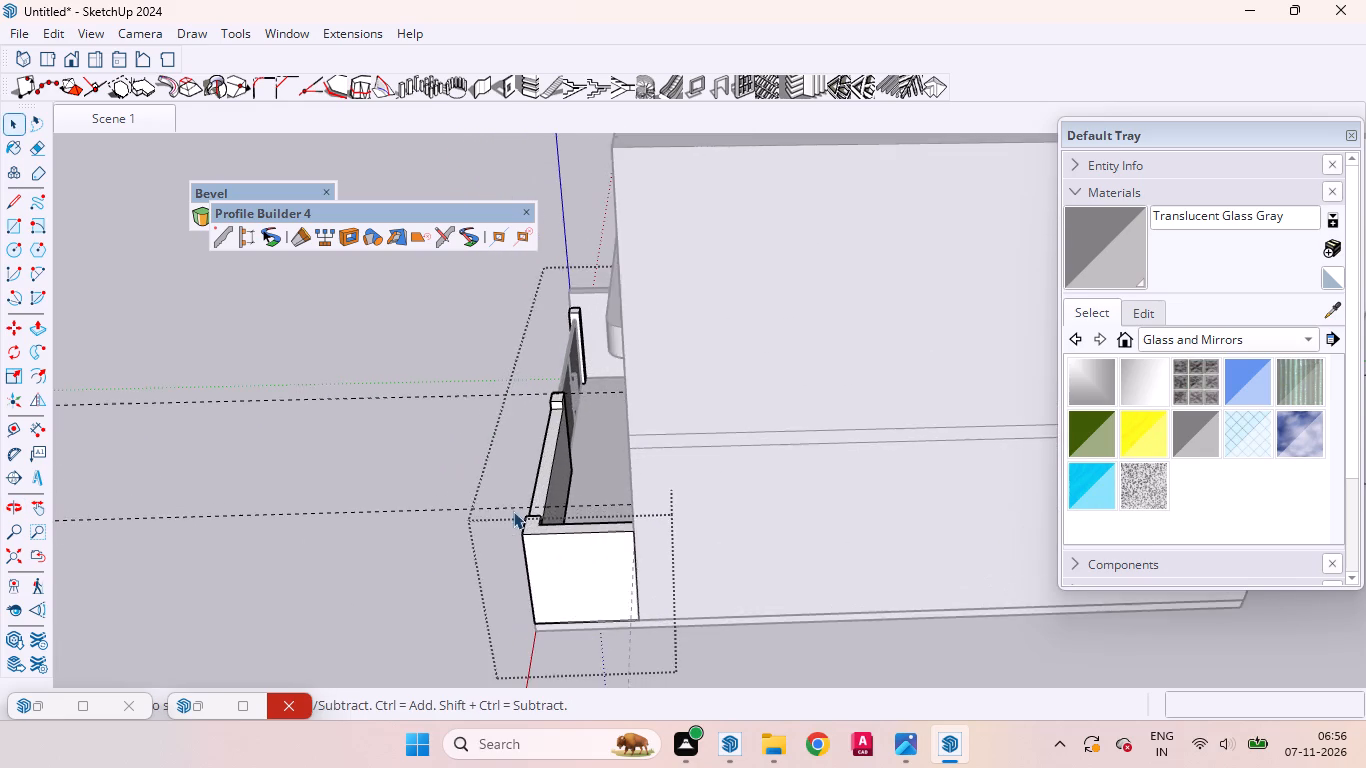
pyautogui.scroll(12, 513, 511)
pyautogui.moveTo(547, 556); pyautogui.dragTo(560, 614, button='middle')
pyautogui.scroll(-7, 571, 532)
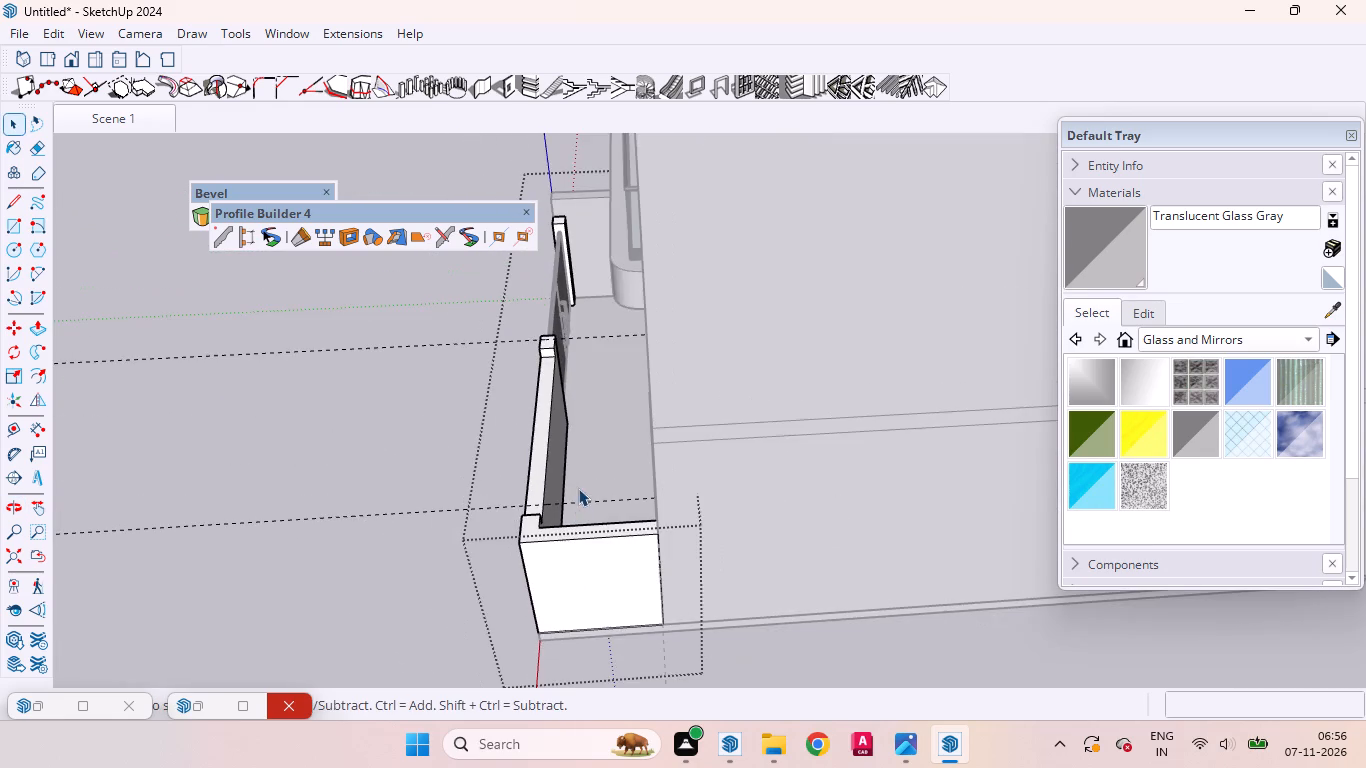
pyautogui.scroll(4, 466, 544)
pyautogui.scroll(-2, 440, 585)
pyautogui.scroll(2, 440, 585)
pyautogui.scroll(10, 522, 519)
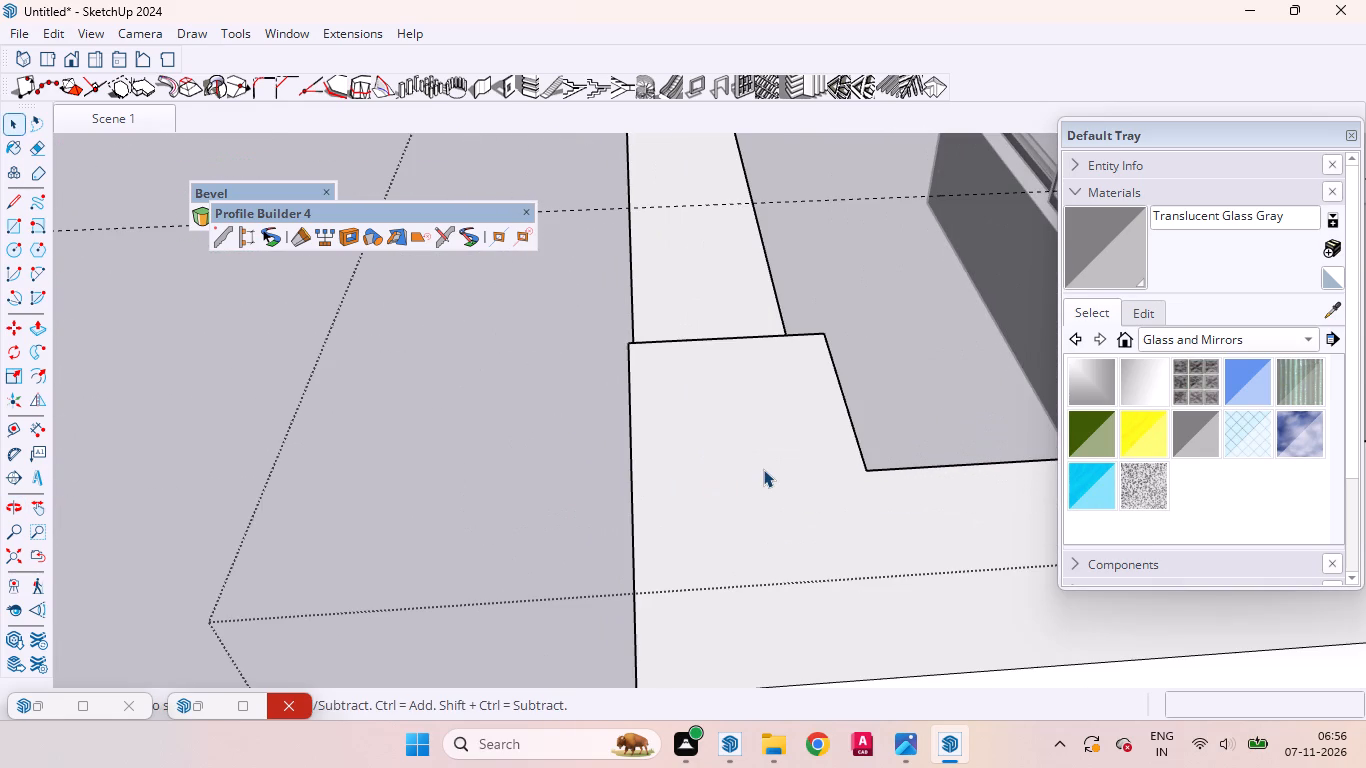
pyautogui.click(763, 469)
pyautogui.press('l')
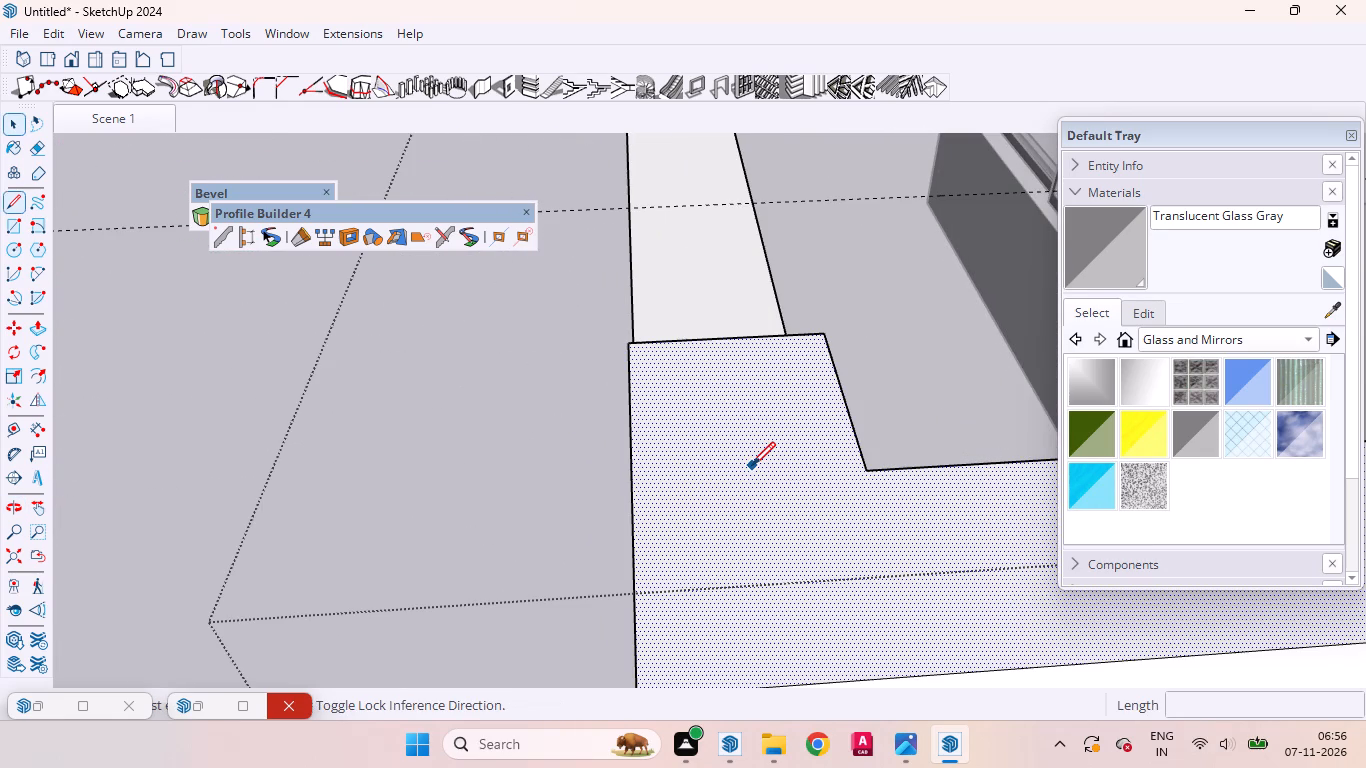
pyautogui.click(871, 469)
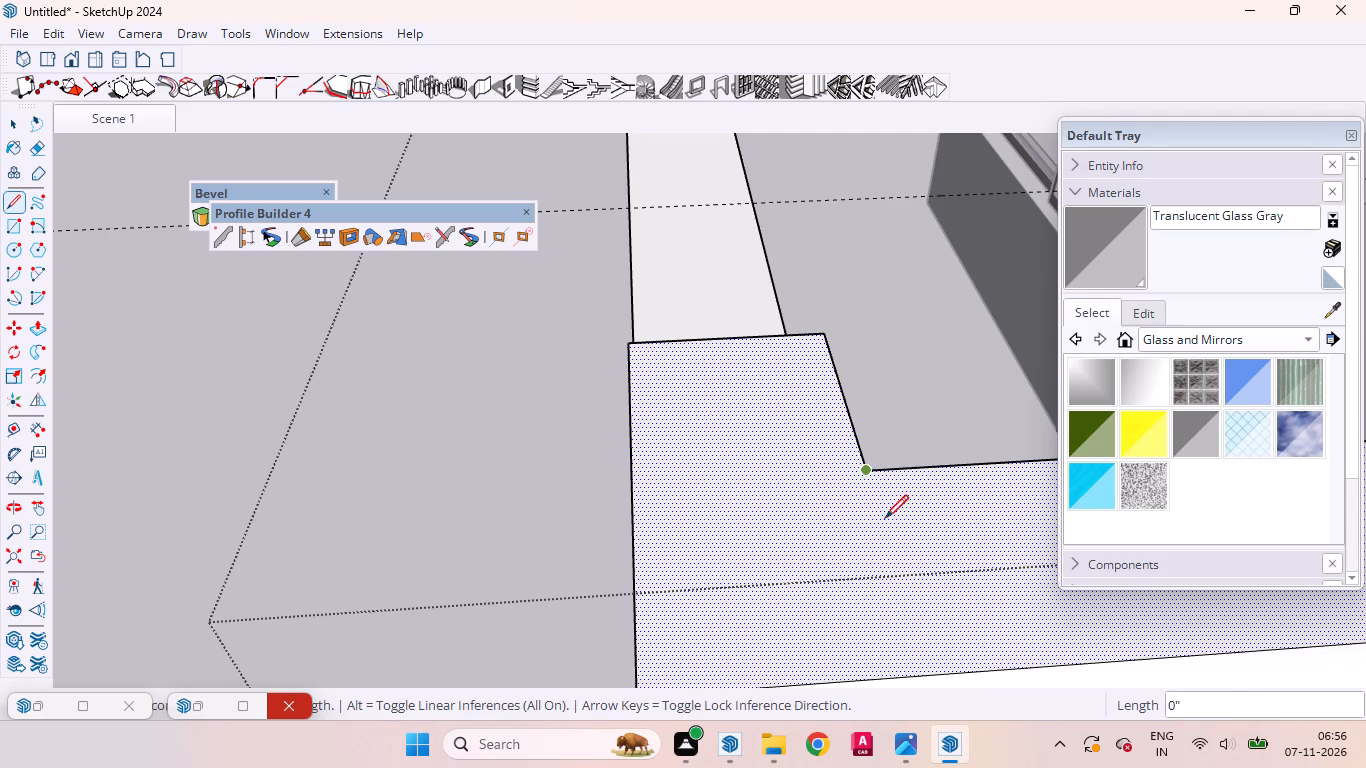
pyautogui.click(918, 670)
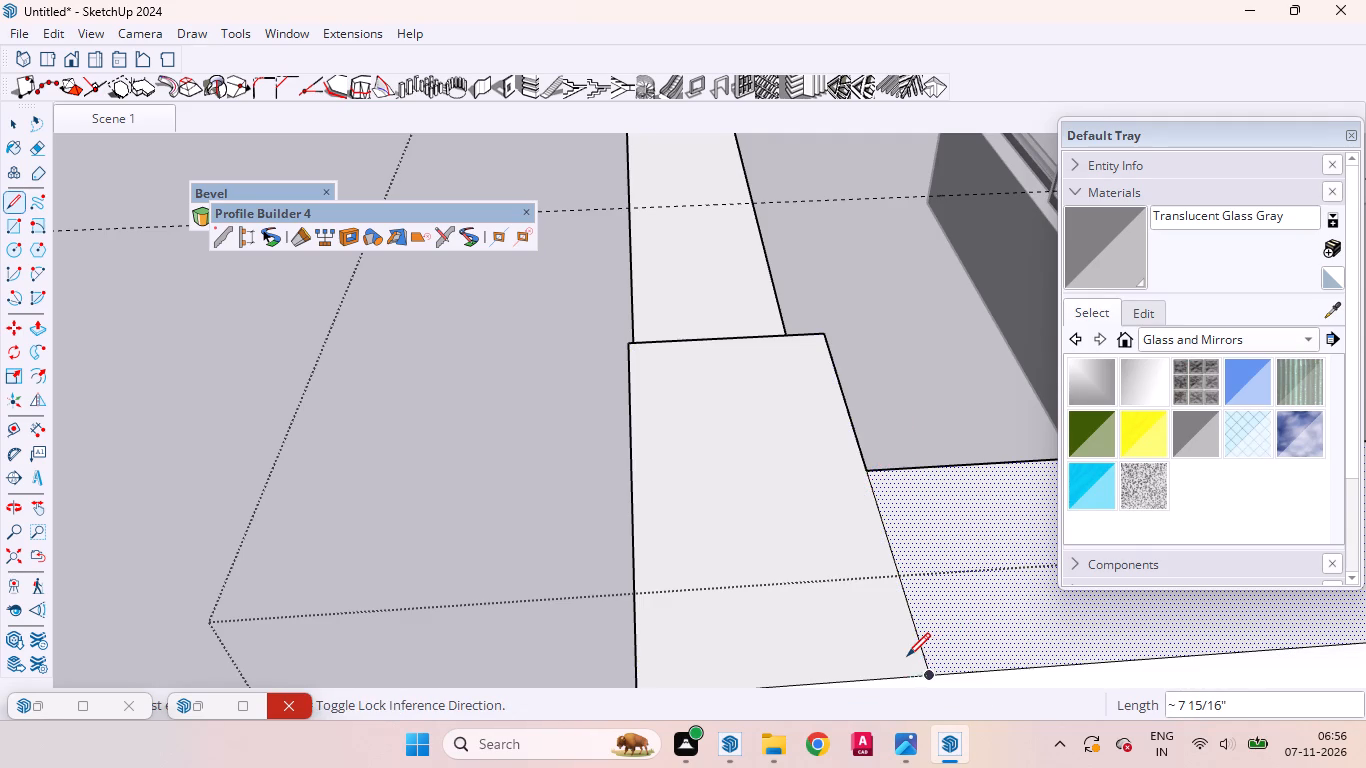
pyautogui.press('space')
# Lower the side wall's top face behind the corner post to the level of the low front wall's top with Push/Pull.
pyautogui.press('p')
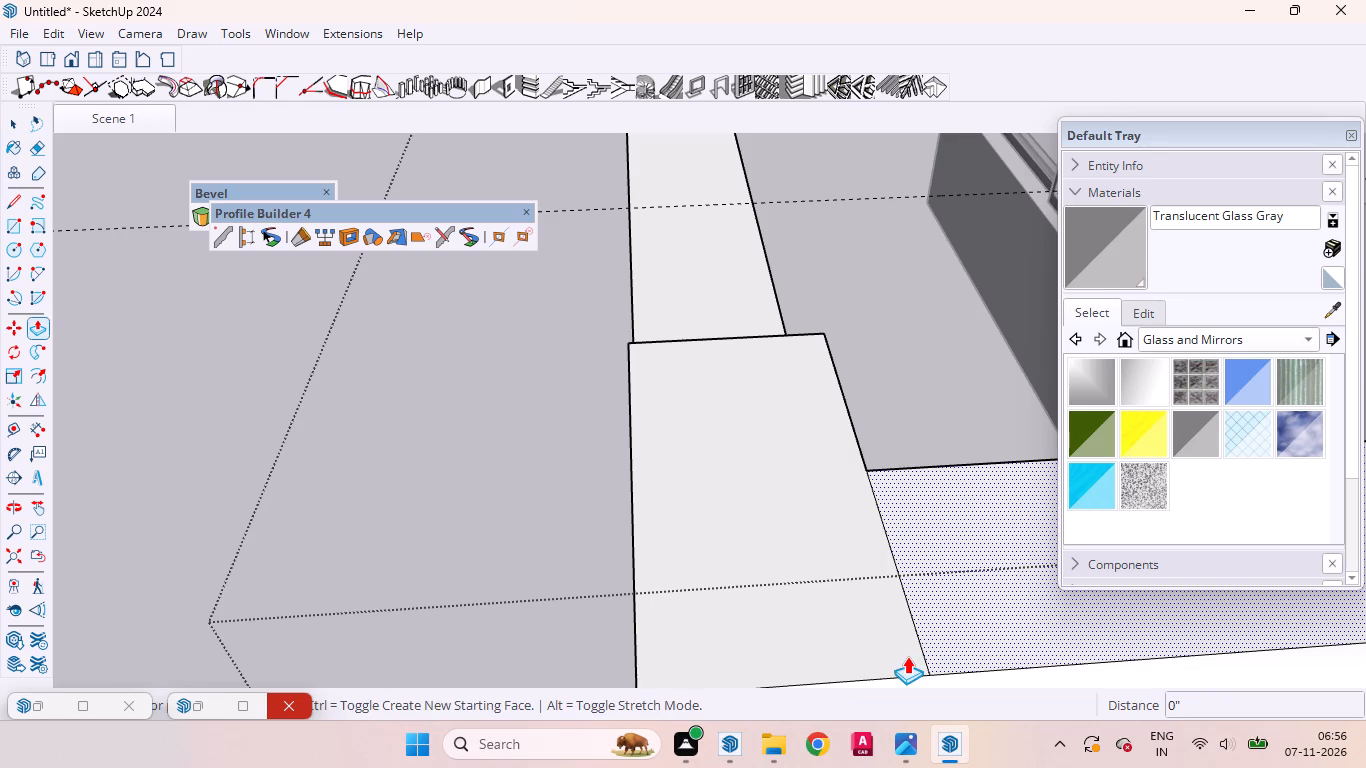
pyautogui.scroll(-9, 688, 698)
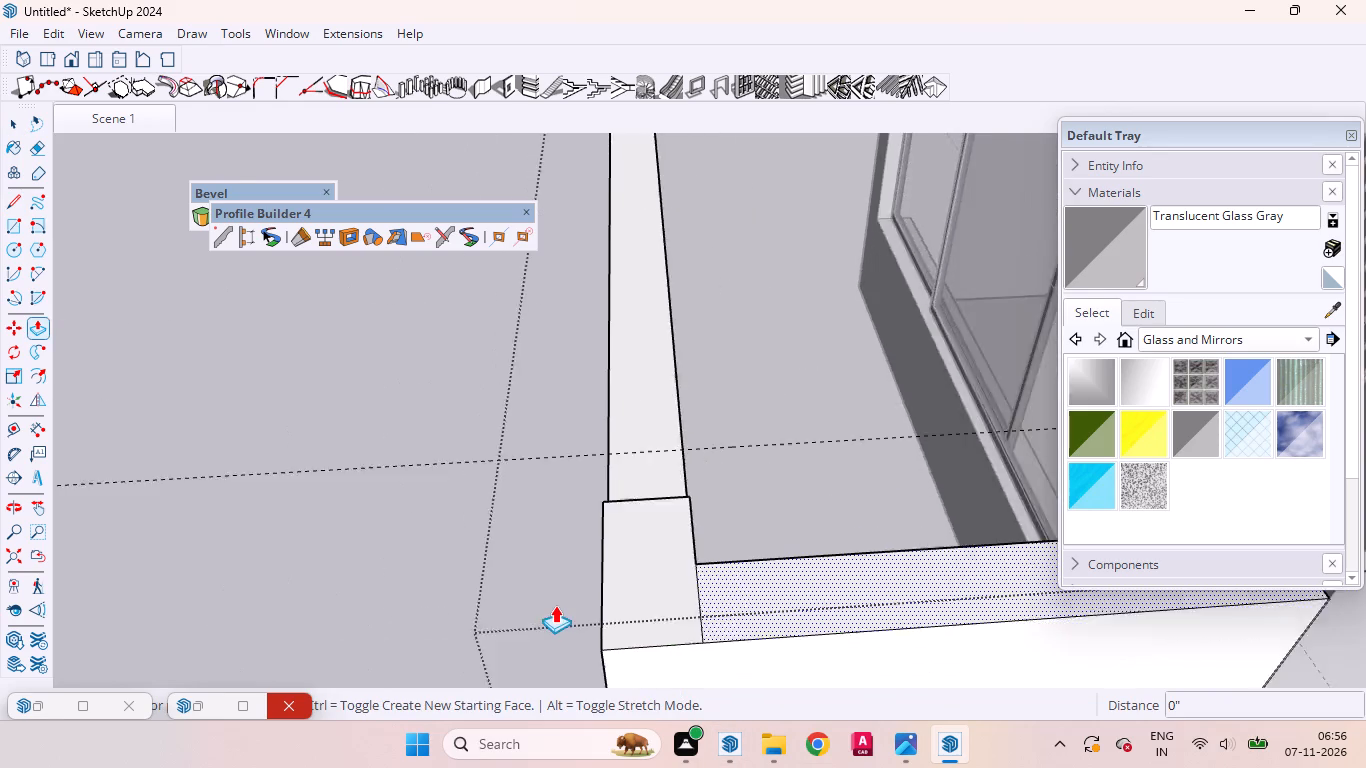
pyautogui.scroll(-2, 555, 605)
pyautogui.moveTo(555, 607); pyautogui.dragTo(685, 577, button='middle')
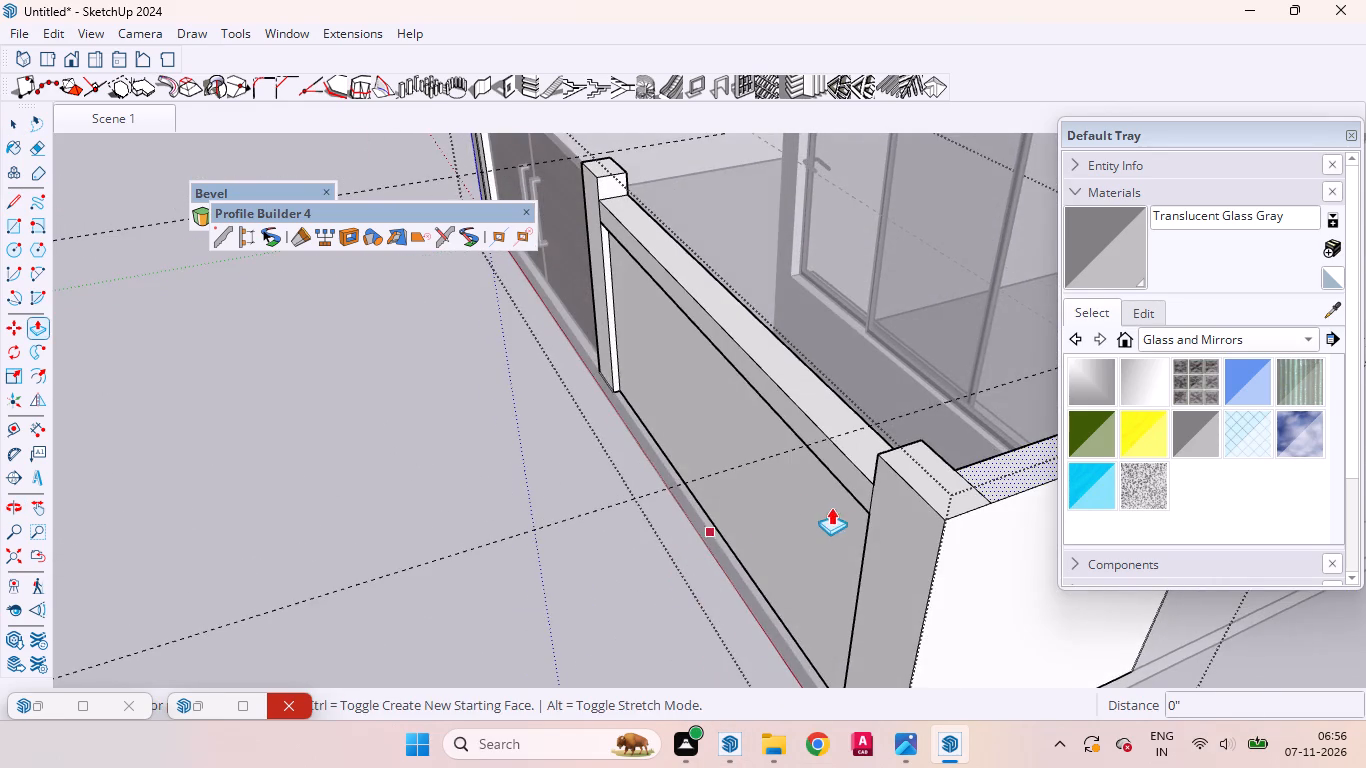
pyautogui.scroll(-2, 814, 536)
pyautogui.scroll(1, 799, 558)
pyautogui.scroll(-3, 792, 568)
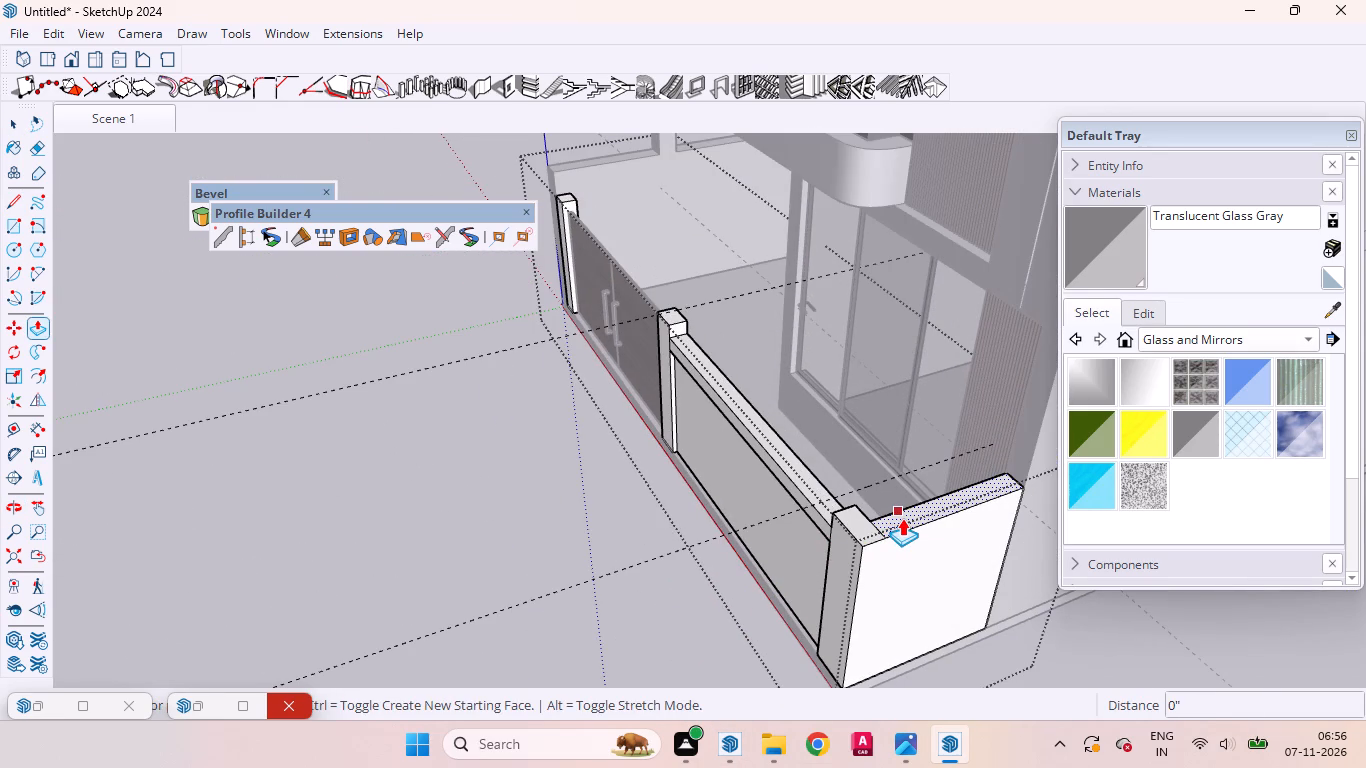
pyautogui.click(902, 518)
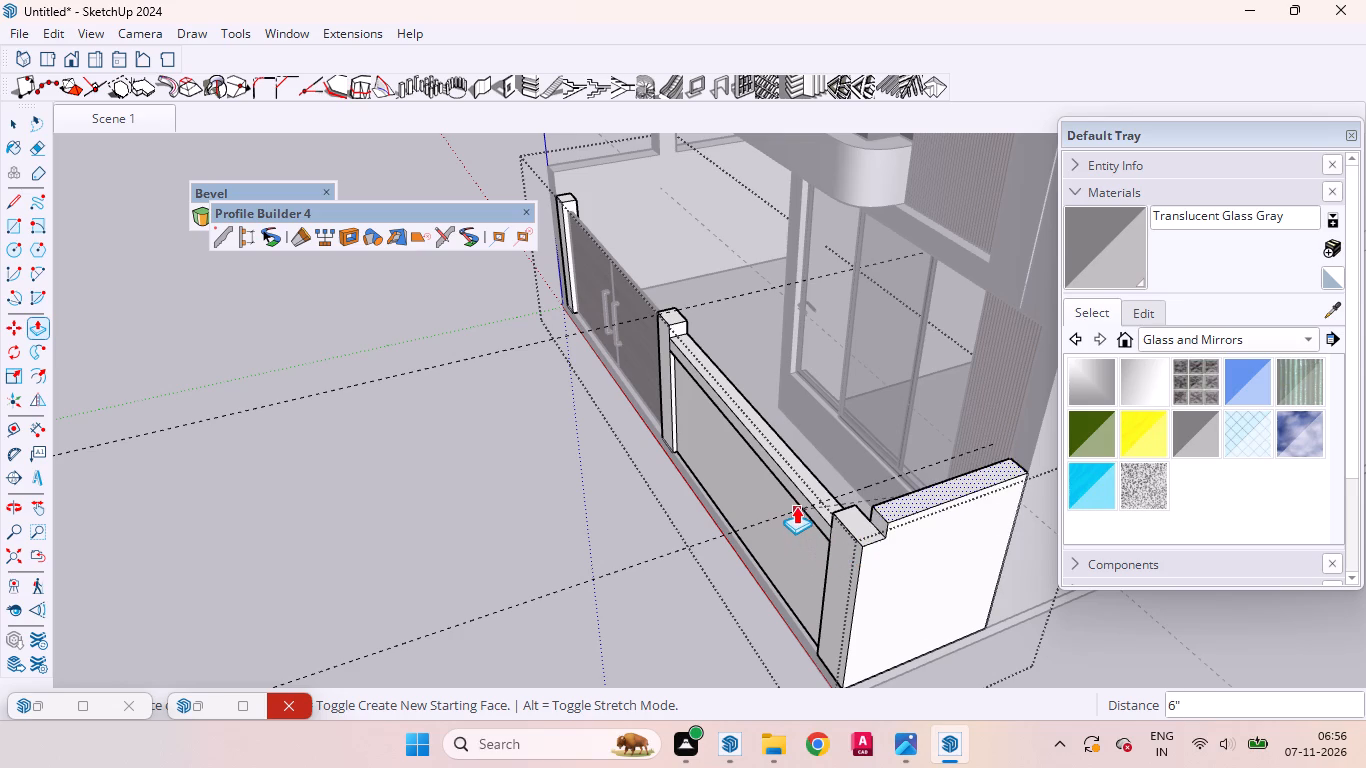
pyautogui.click(795, 489)
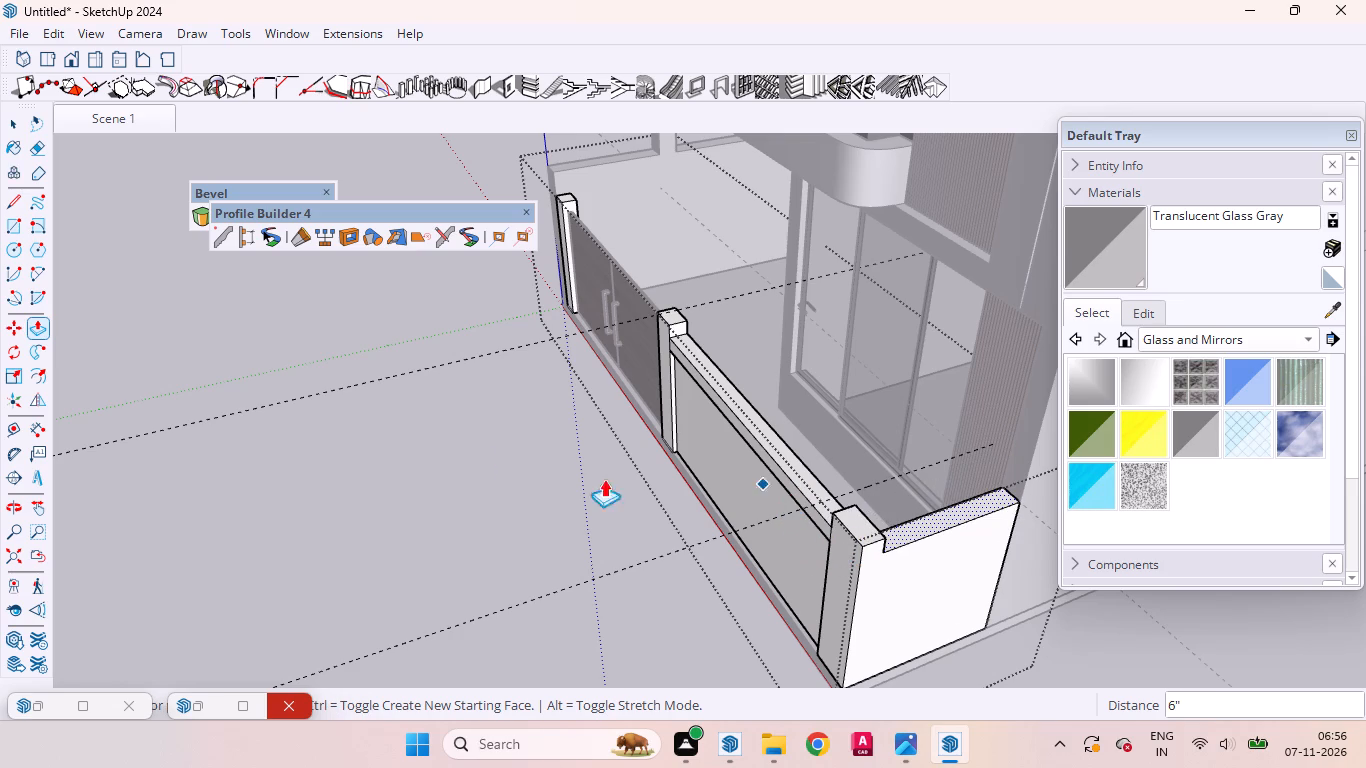
pyautogui.click(9, 123)
# Close the boundary wall group and return to the saved Scene 1 view.
pyautogui.scroll(-4, 748, 597)
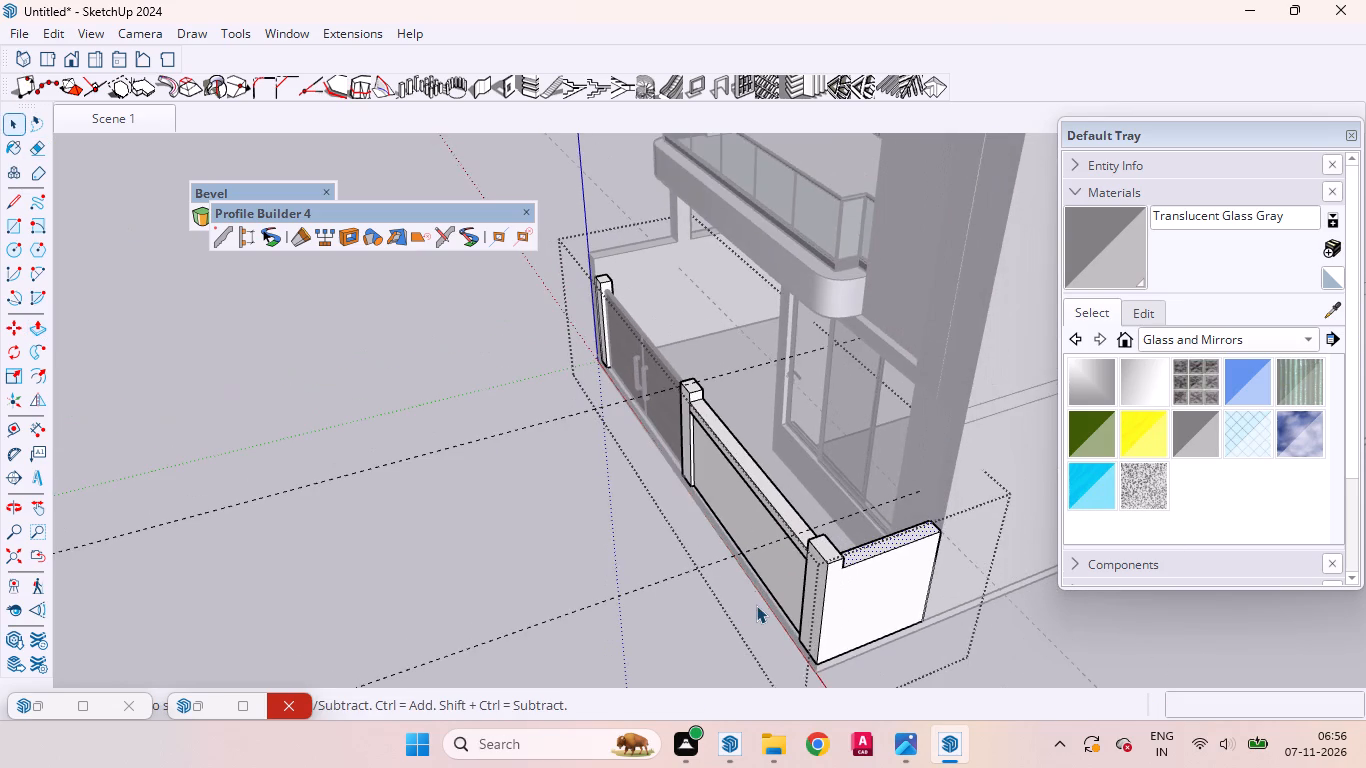
pyautogui.moveTo(756, 605); pyautogui.dragTo(989, 500, button='middle')
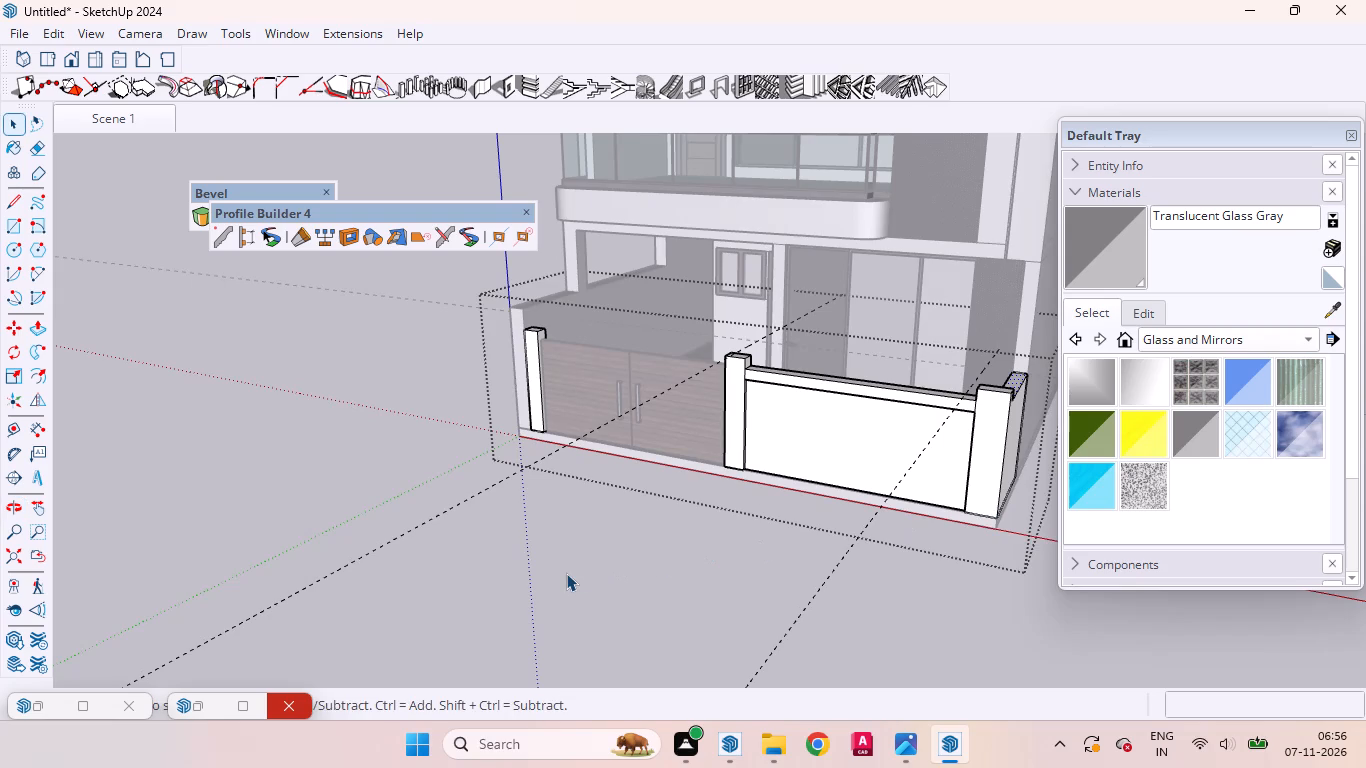
pyautogui.click(566, 573)
pyautogui.click(139, 114)
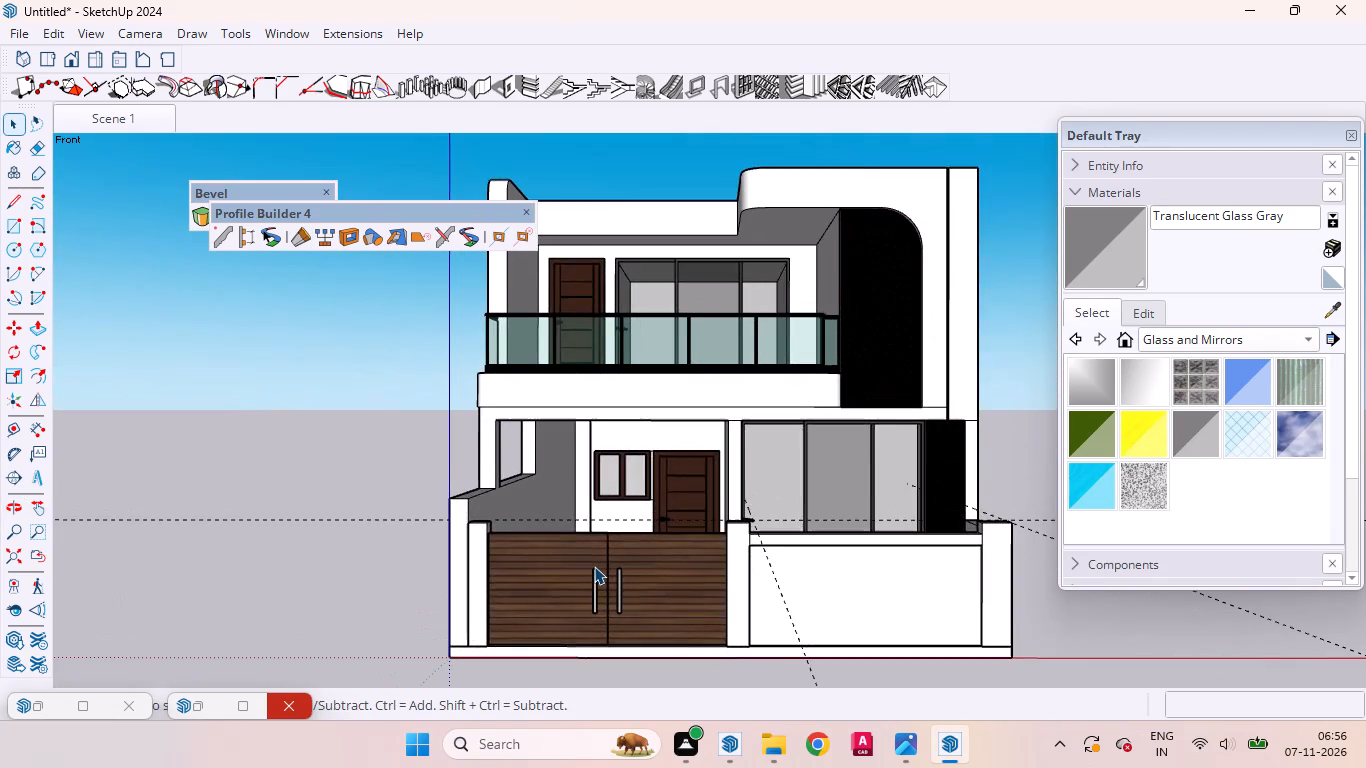
# Examine the house from both sides and above, checking the gate, boundary posts, side wall and balcony railing.
pyautogui.moveTo(617, 575); pyautogui.dragTo(610, 571, button='middle')
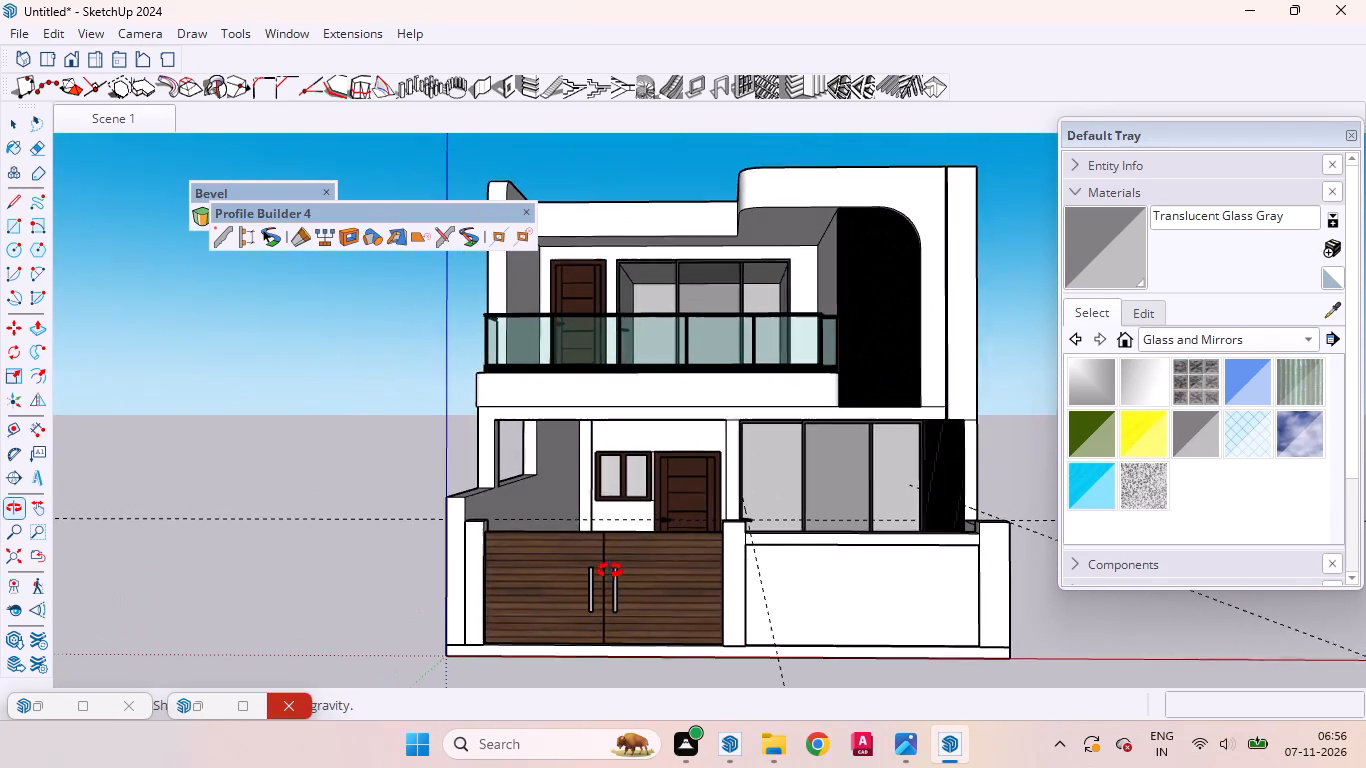
pyautogui.moveTo(610, 571); pyautogui.dragTo(998, 569, button='middle')
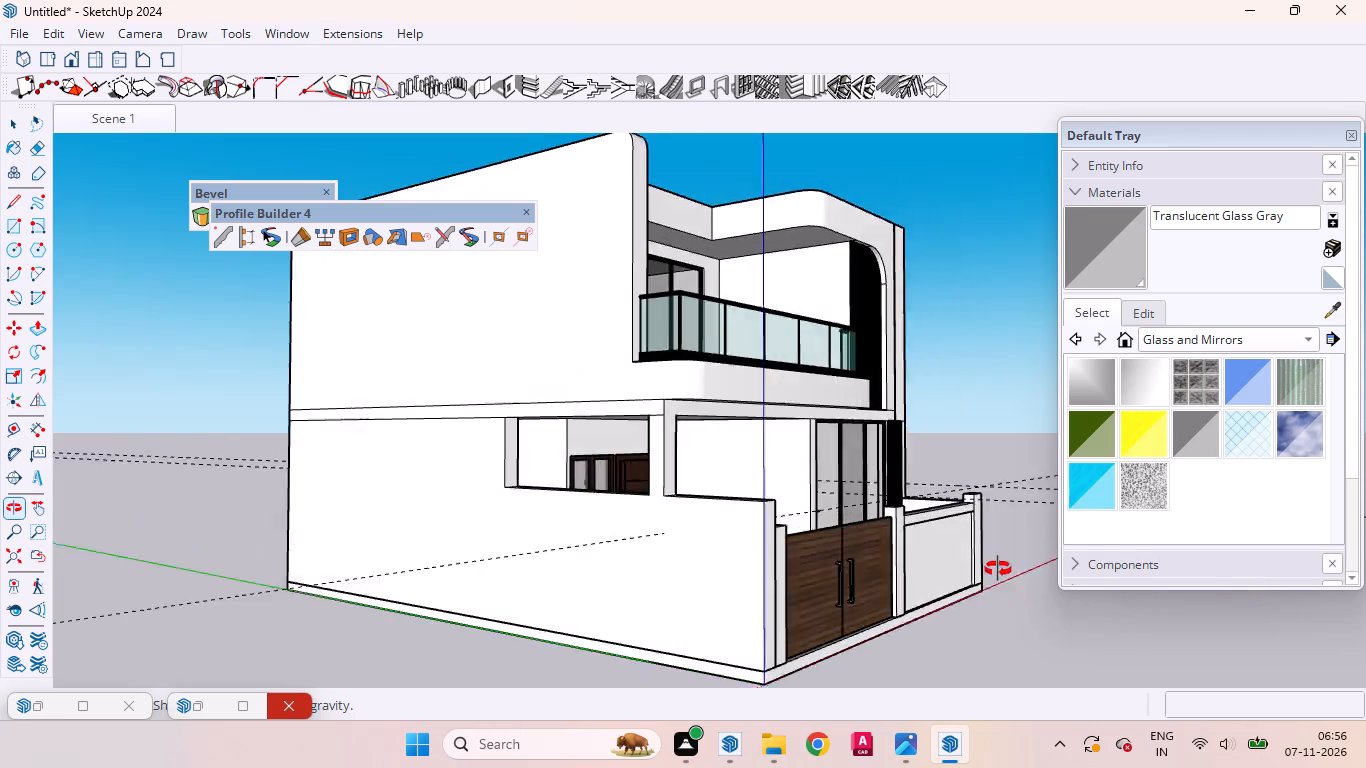
pyautogui.moveTo(998, 569); pyautogui.dragTo(1078, 573, button='middle')
pyautogui.moveTo(556, 556); pyautogui.dragTo(121, 596, button='middle')
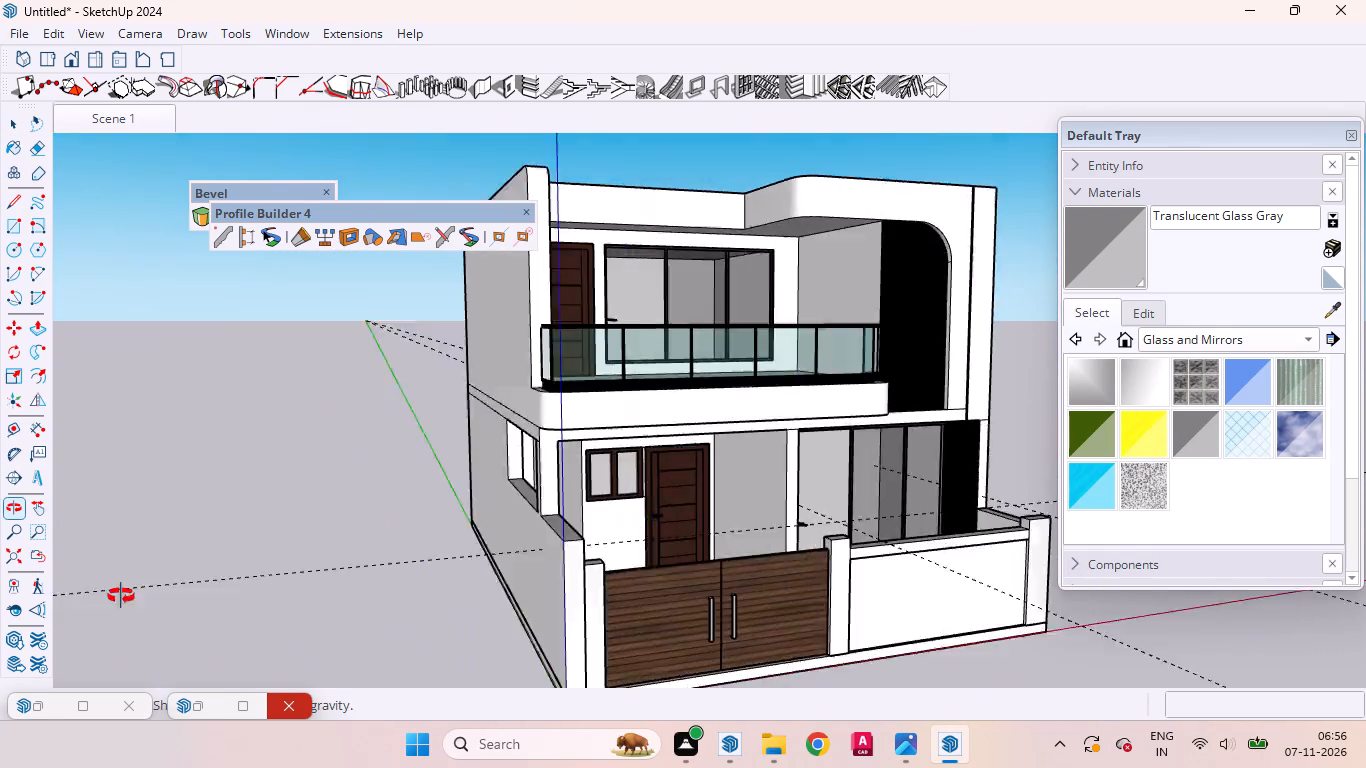
pyautogui.moveTo(121, 596); pyautogui.dragTo(231, 689, button='middle')
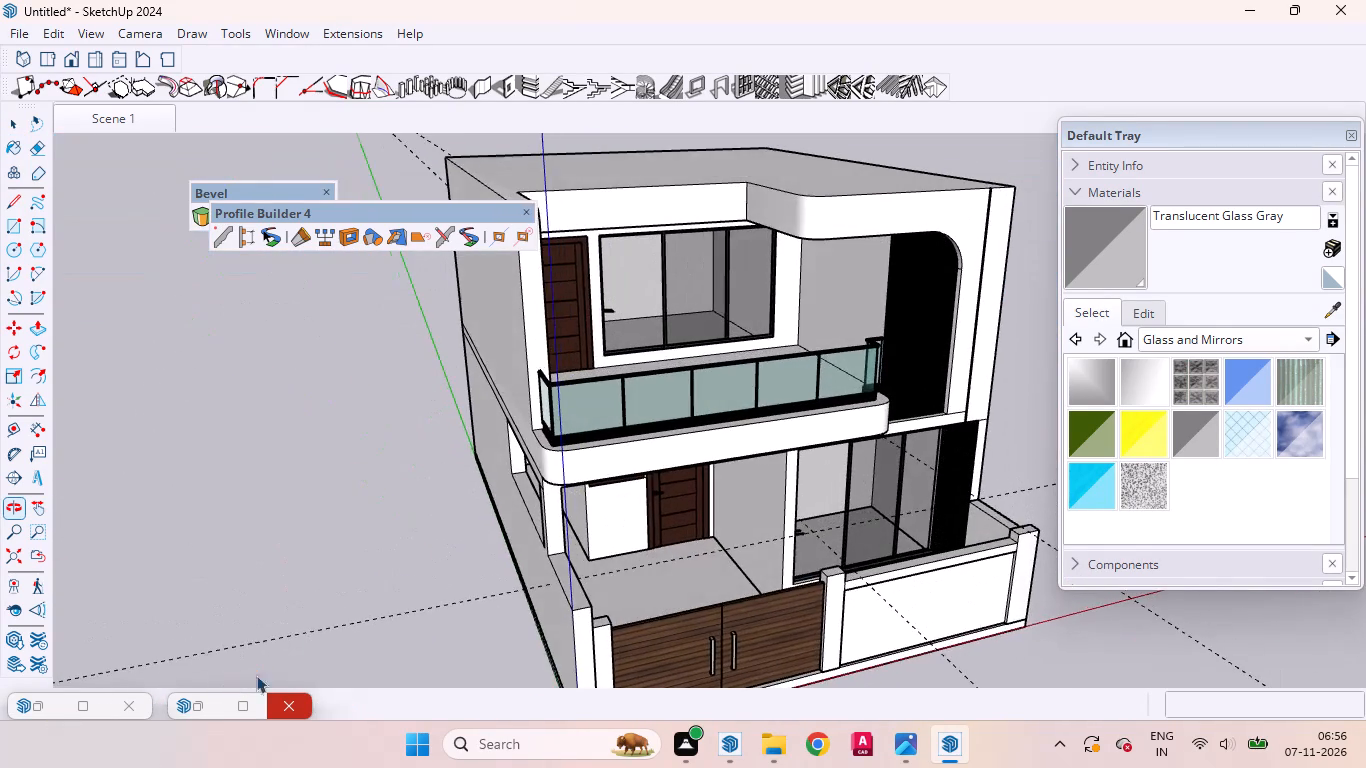
pyautogui.scroll(4, 670, 501)
pyautogui.scroll(1, 774, 555)
pyautogui.scroll(-1, 774, 555)
pyautogui.scroll(1, 774, 555)
pyautogui.moveTo(874, 579); pyautogui.dragTo(725, 675, button='middle')
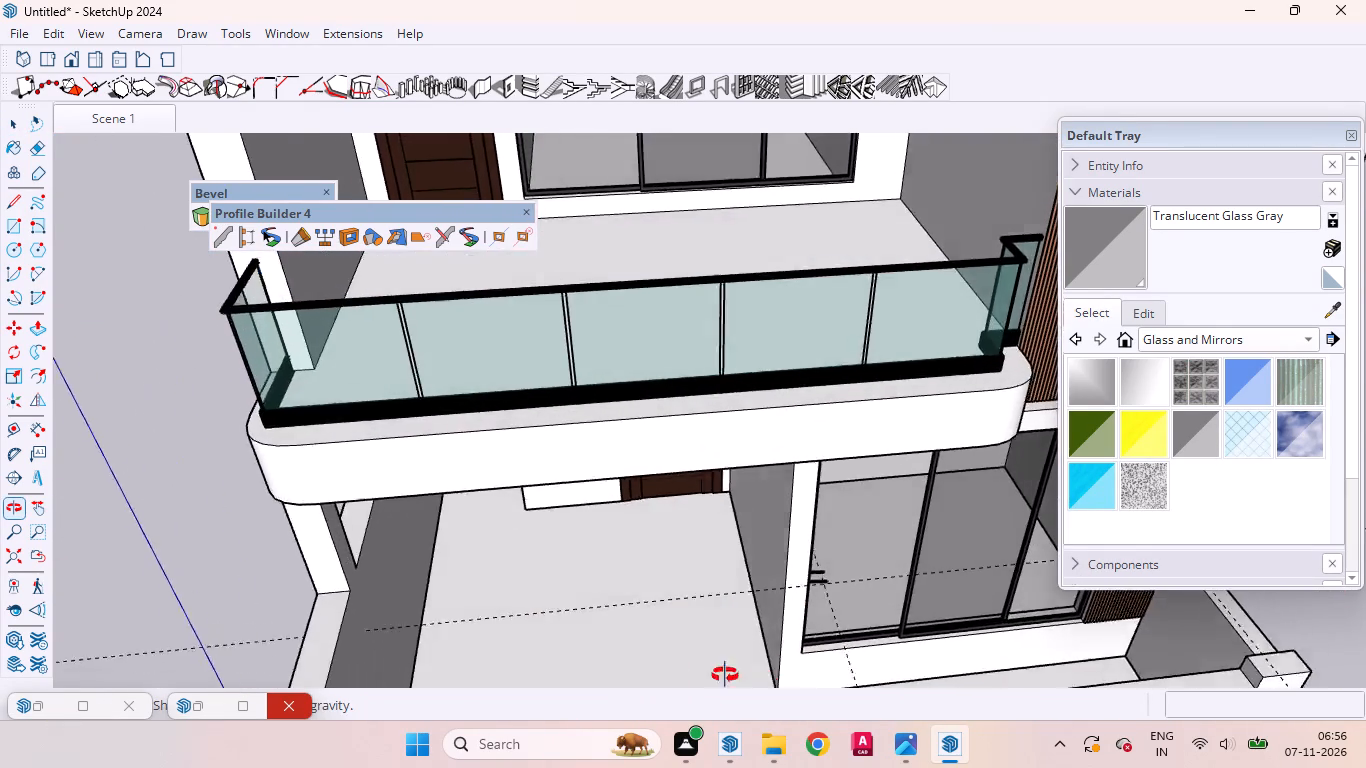
pyautogui.moveTo(725, 675); pyautogui.dragTo(591, 656, button='middle')
pyautogui.scroll(-6, 698, 553)
pyautogui.scroll(-8, 729, 435)
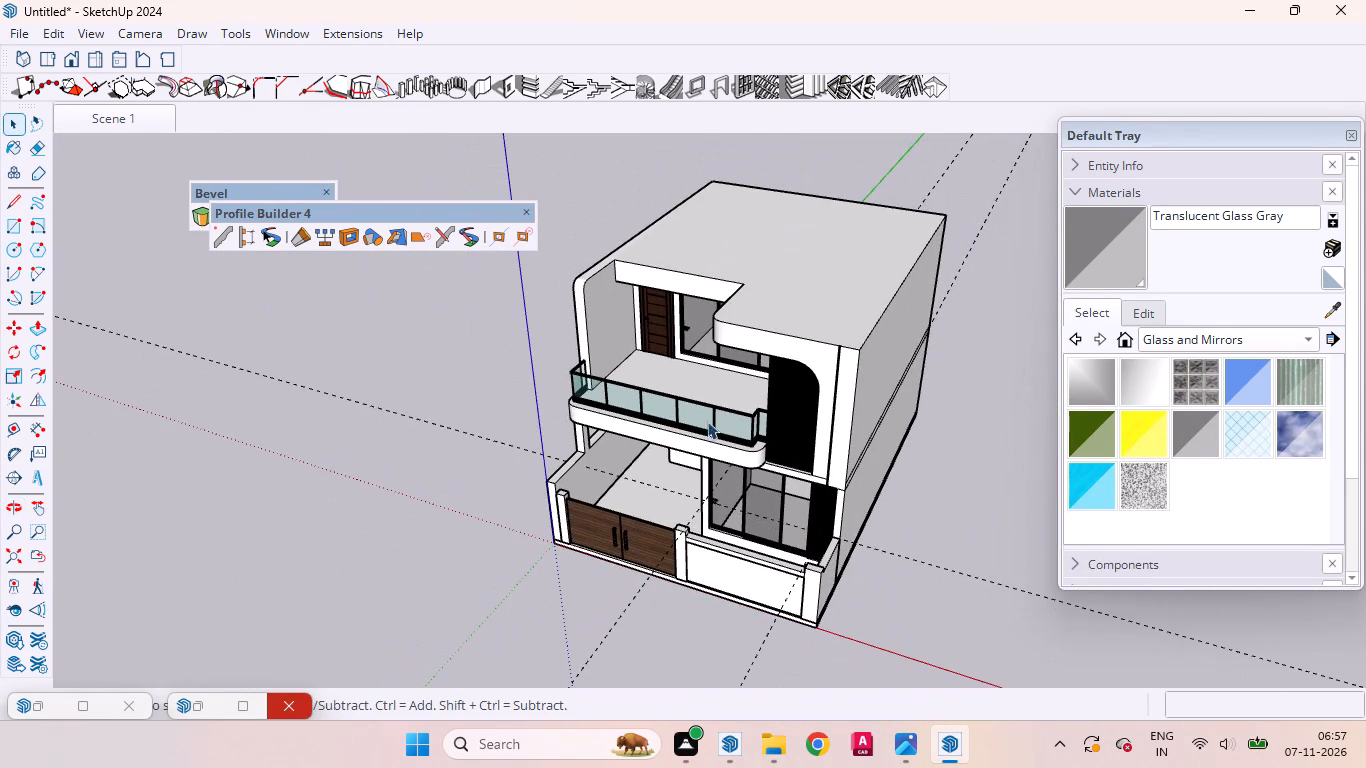
pyautogui.scroll(3, 721, 416)
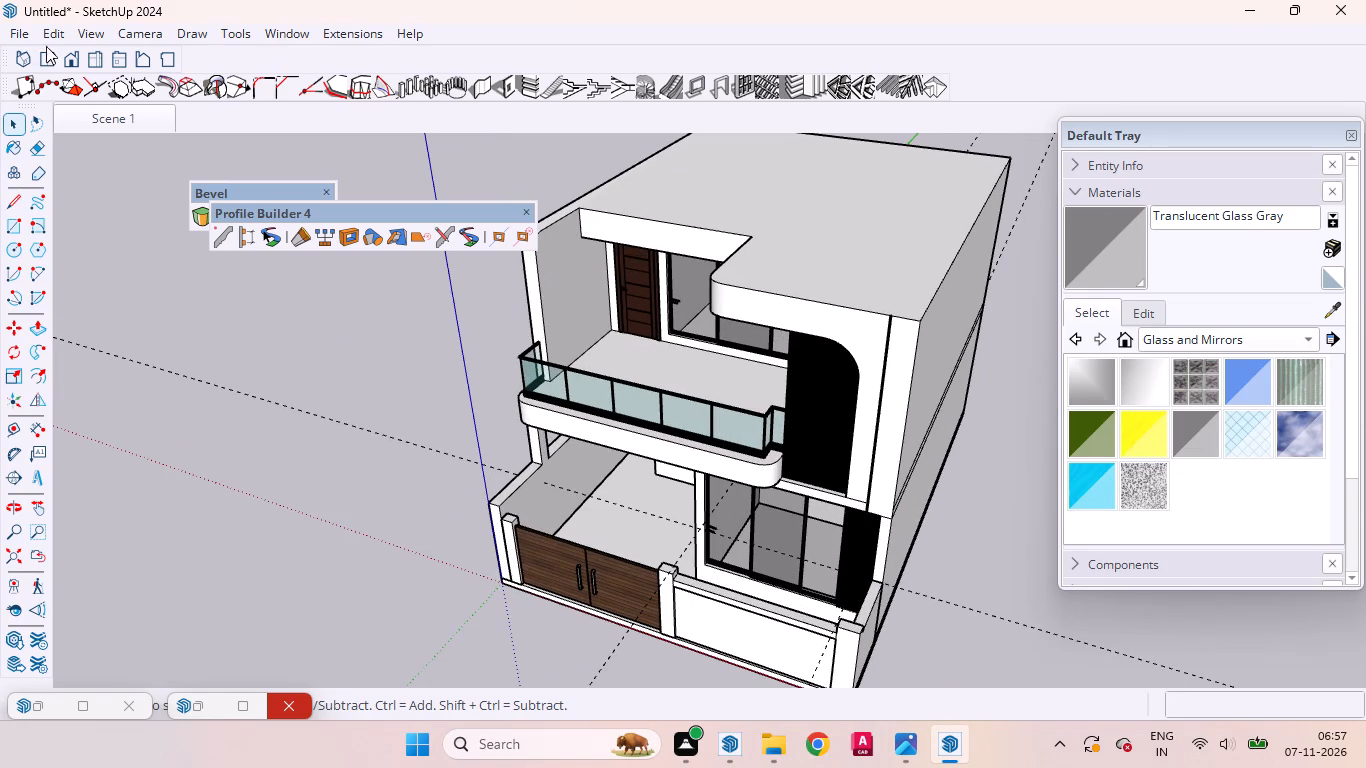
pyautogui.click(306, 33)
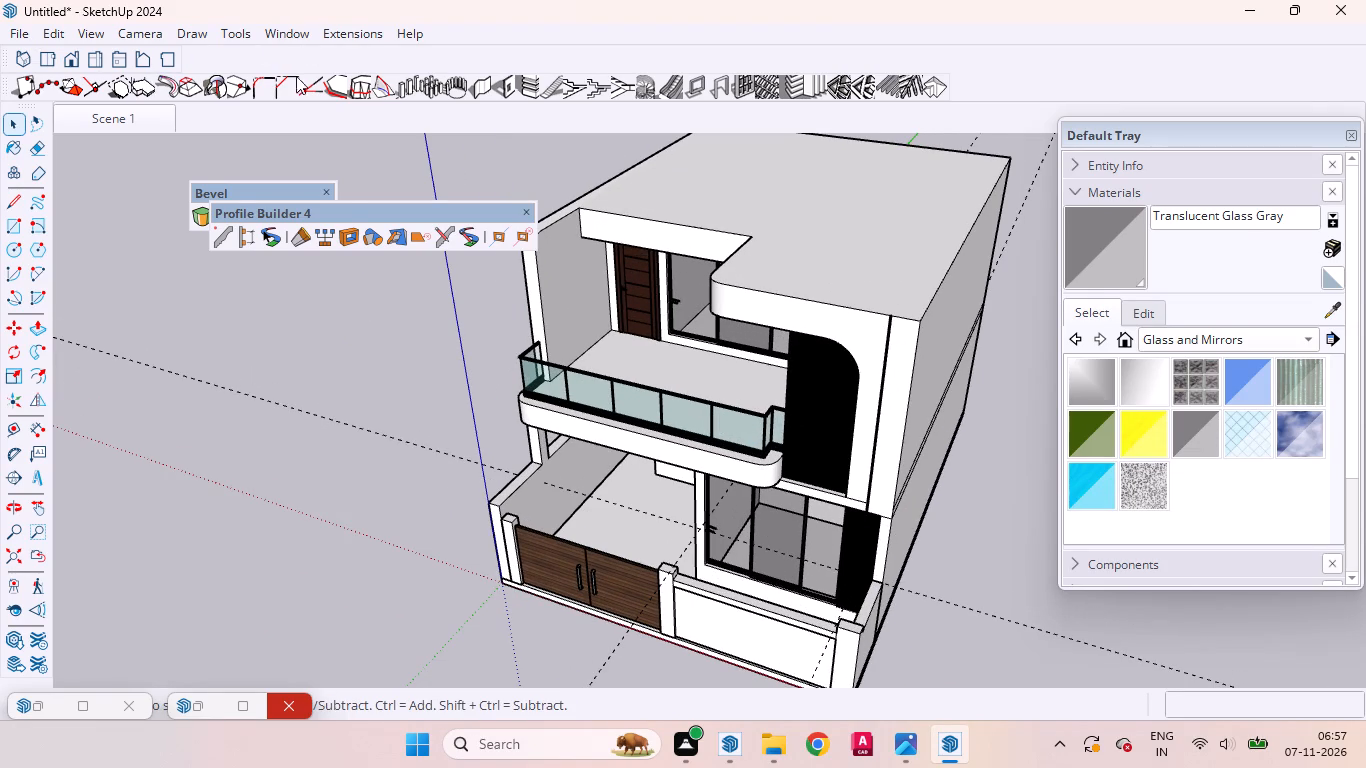